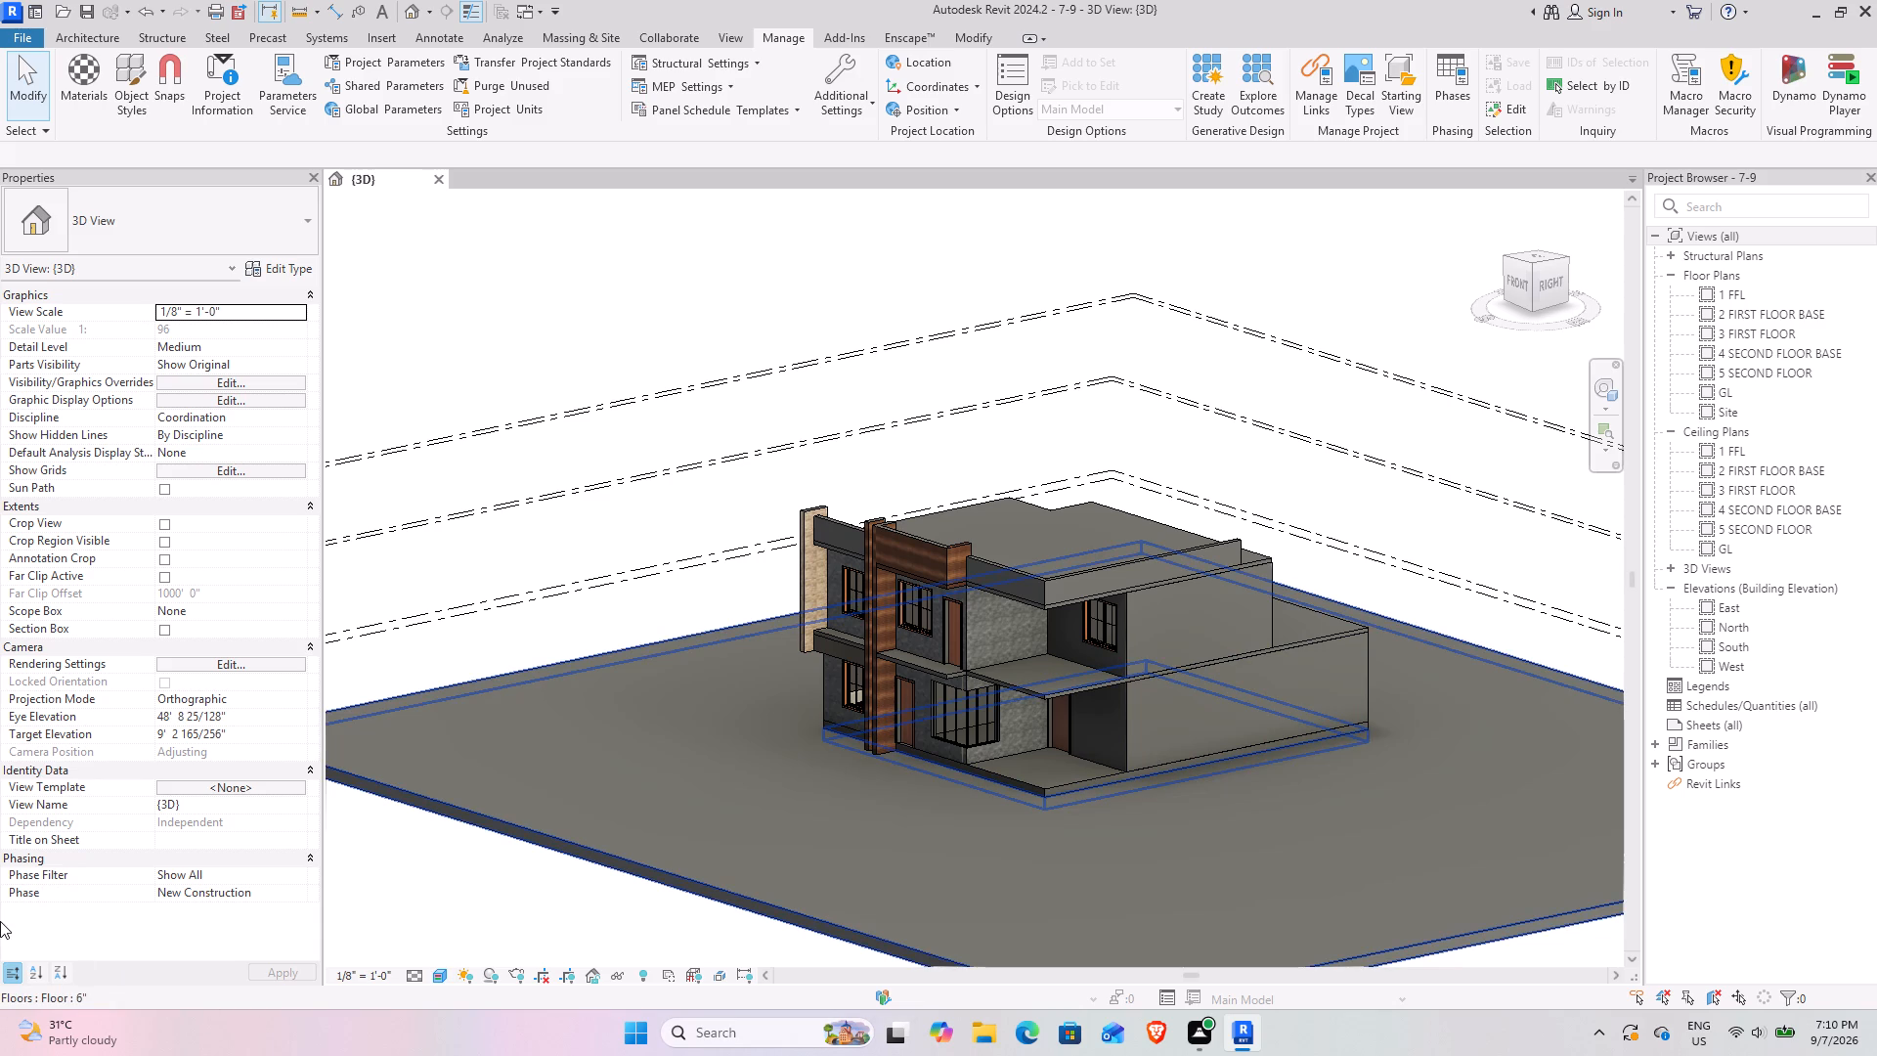
Compare the 3D view in the Shaded and Textures visual styles, dismissing the save reminder, and end in Realistic.
left_click(441, 977)
left_click(466, 952)
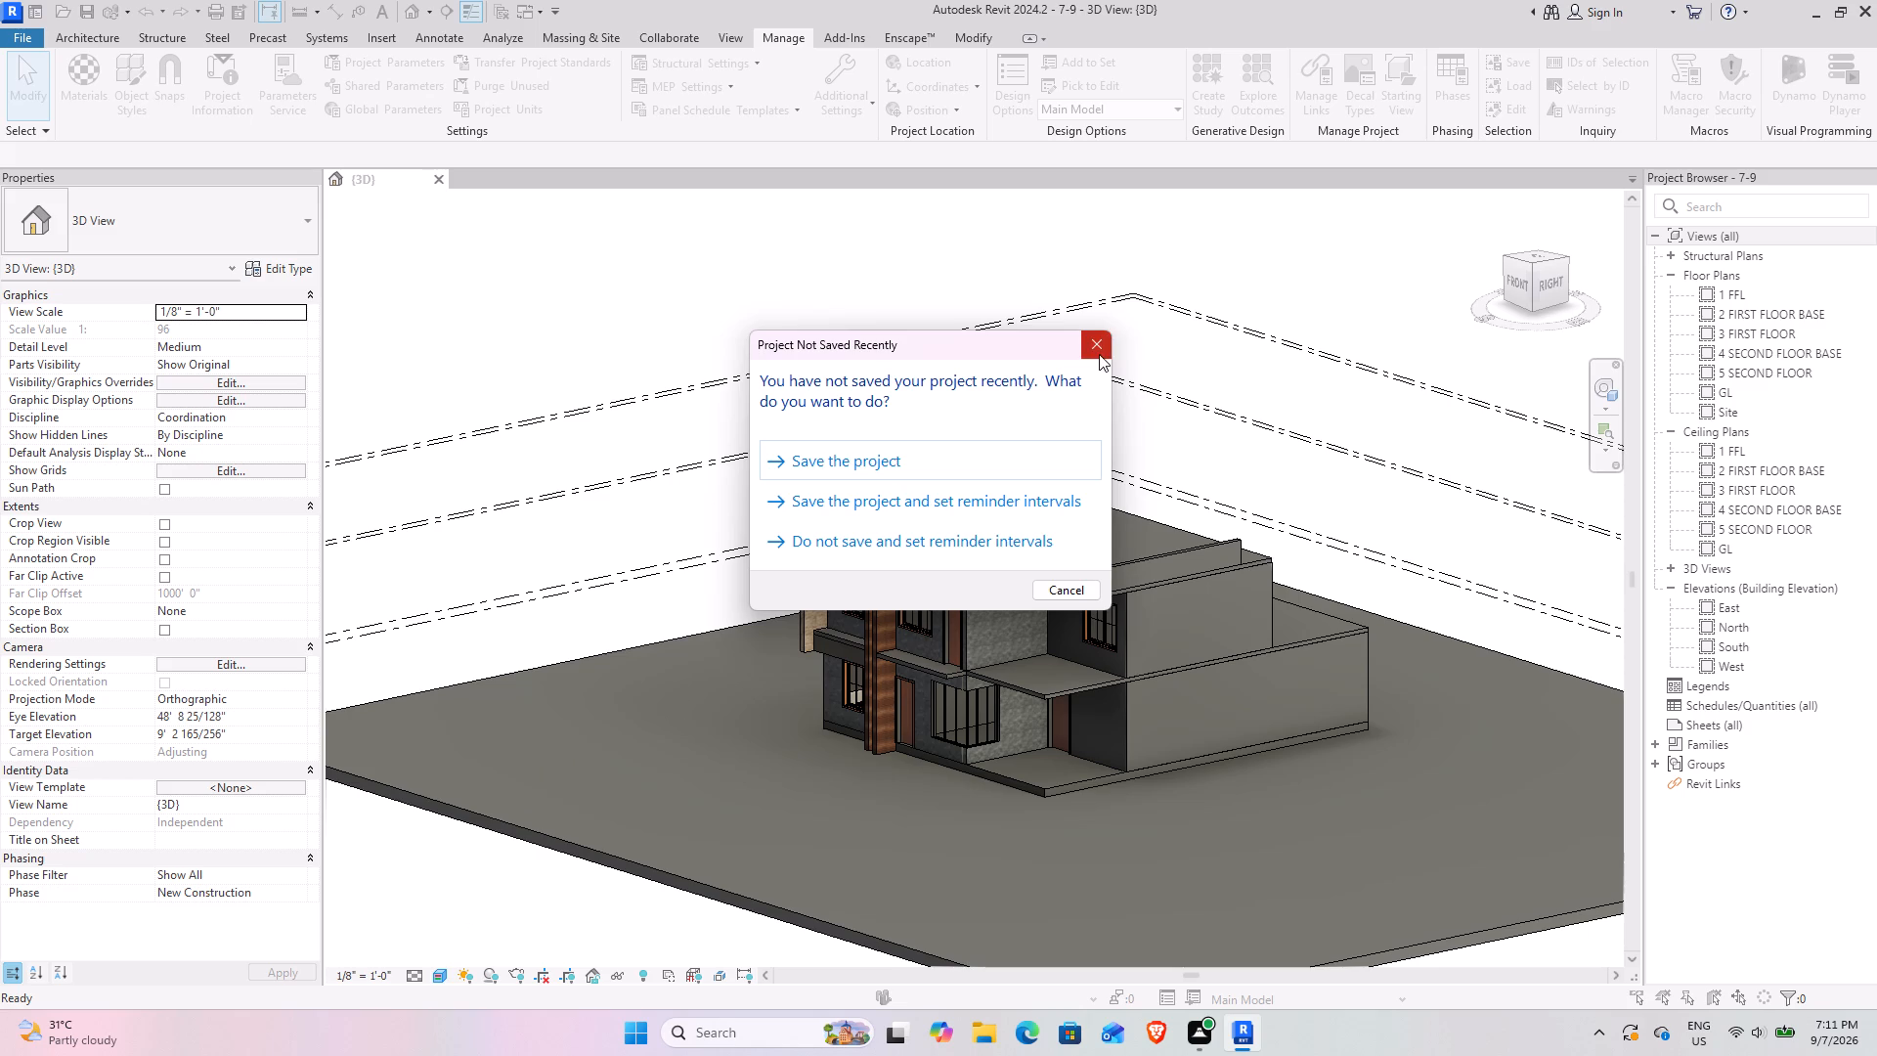
left_click(1099, 351)
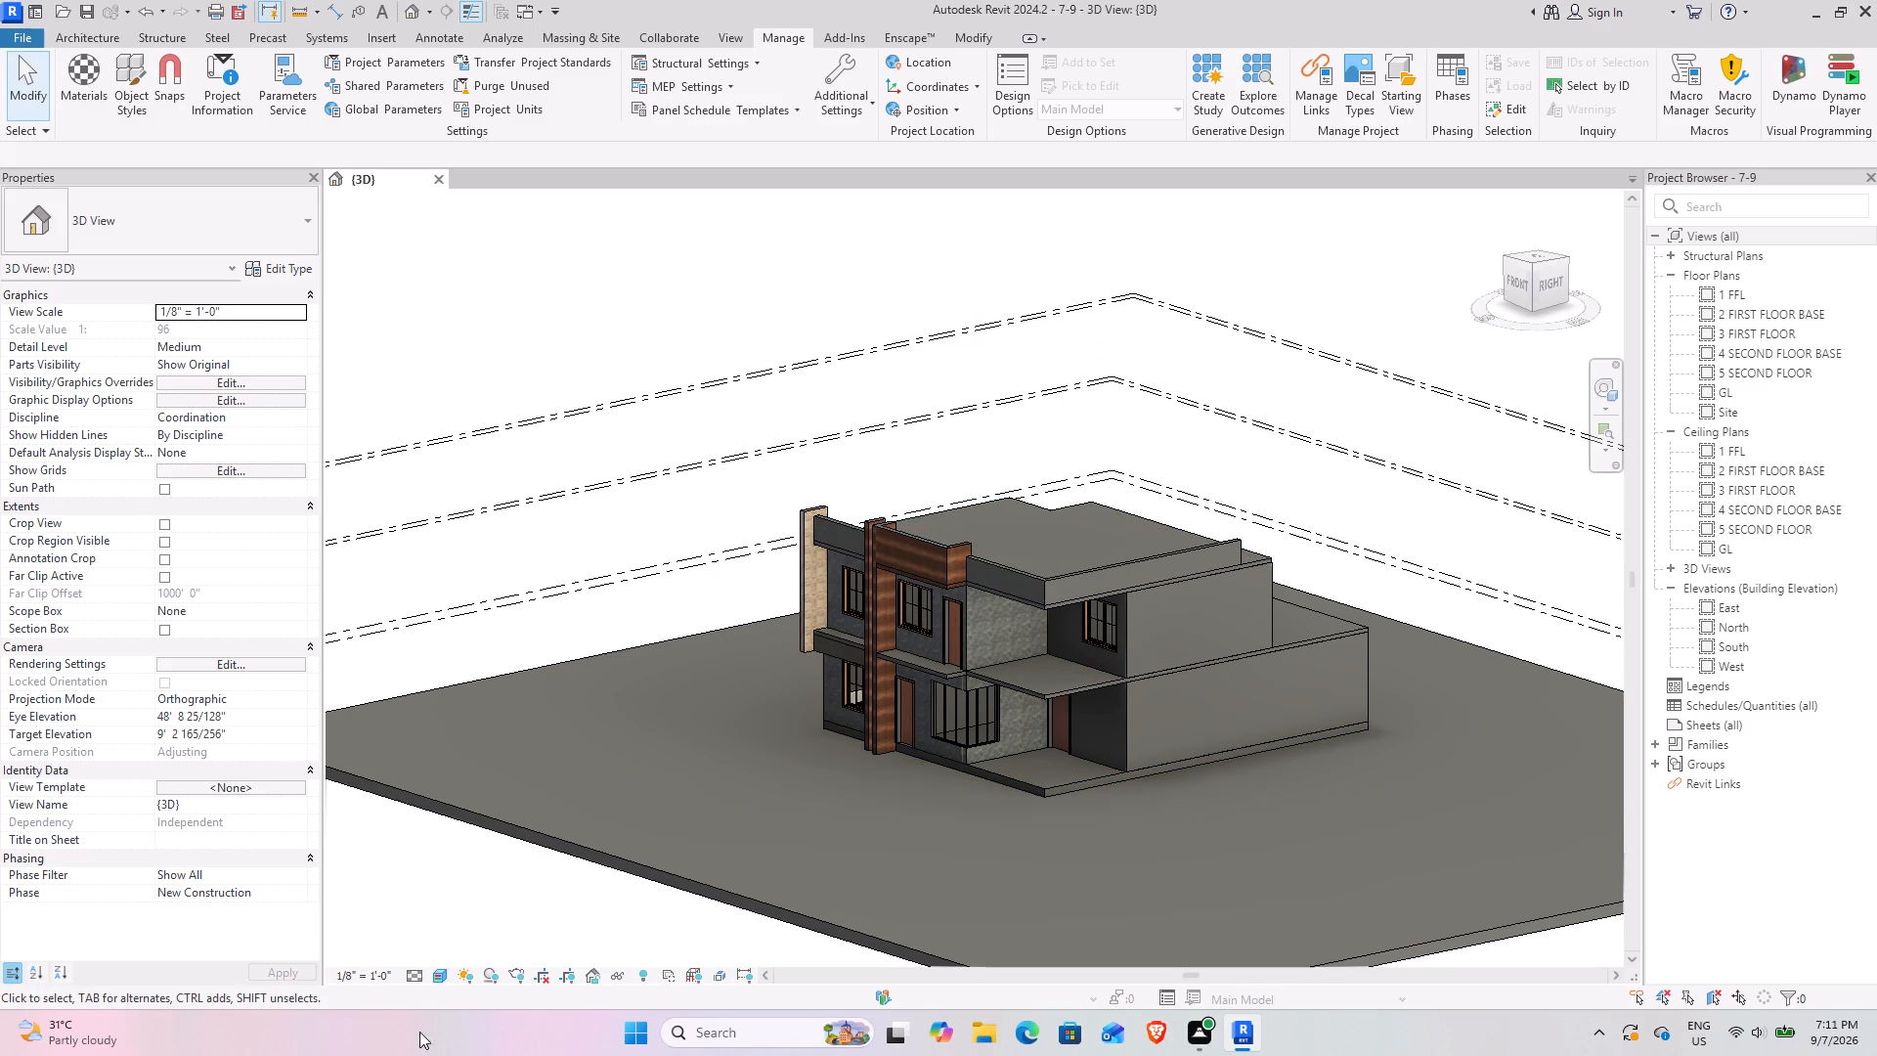
left_click(431, 972)
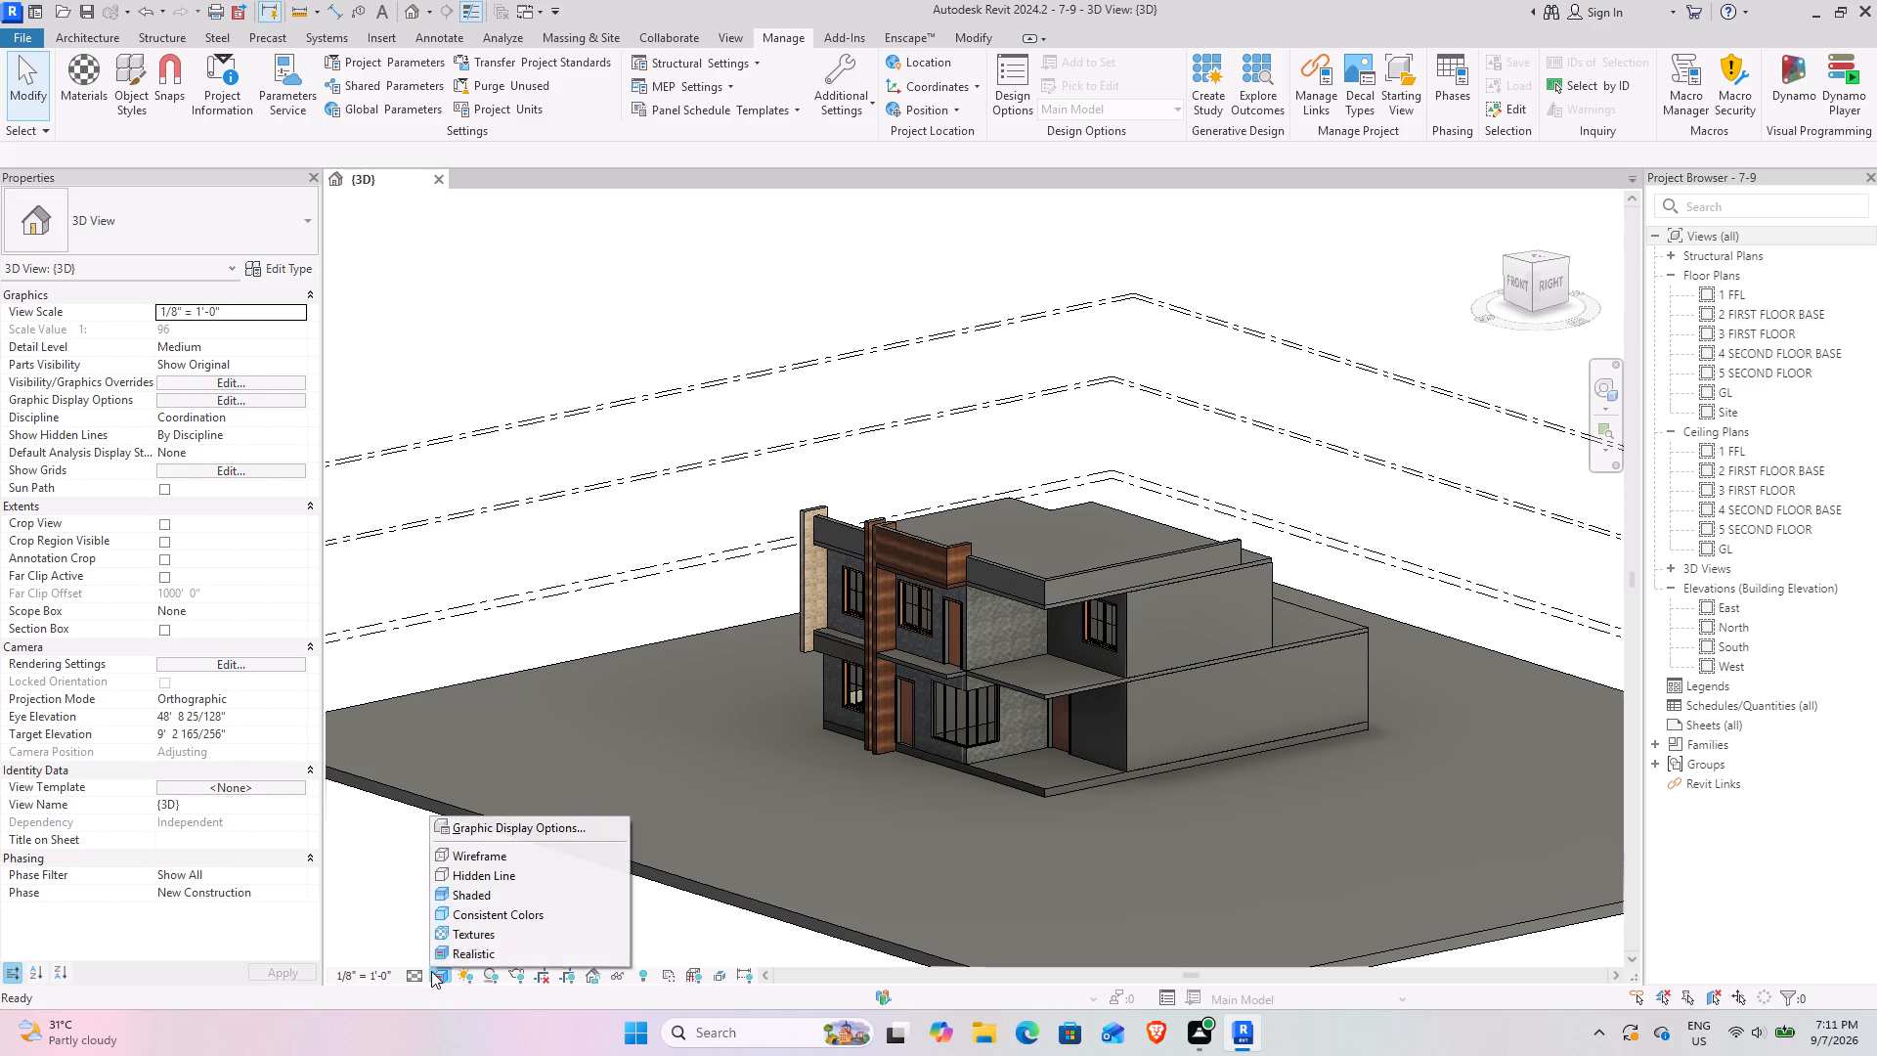
left_click(494, 902)
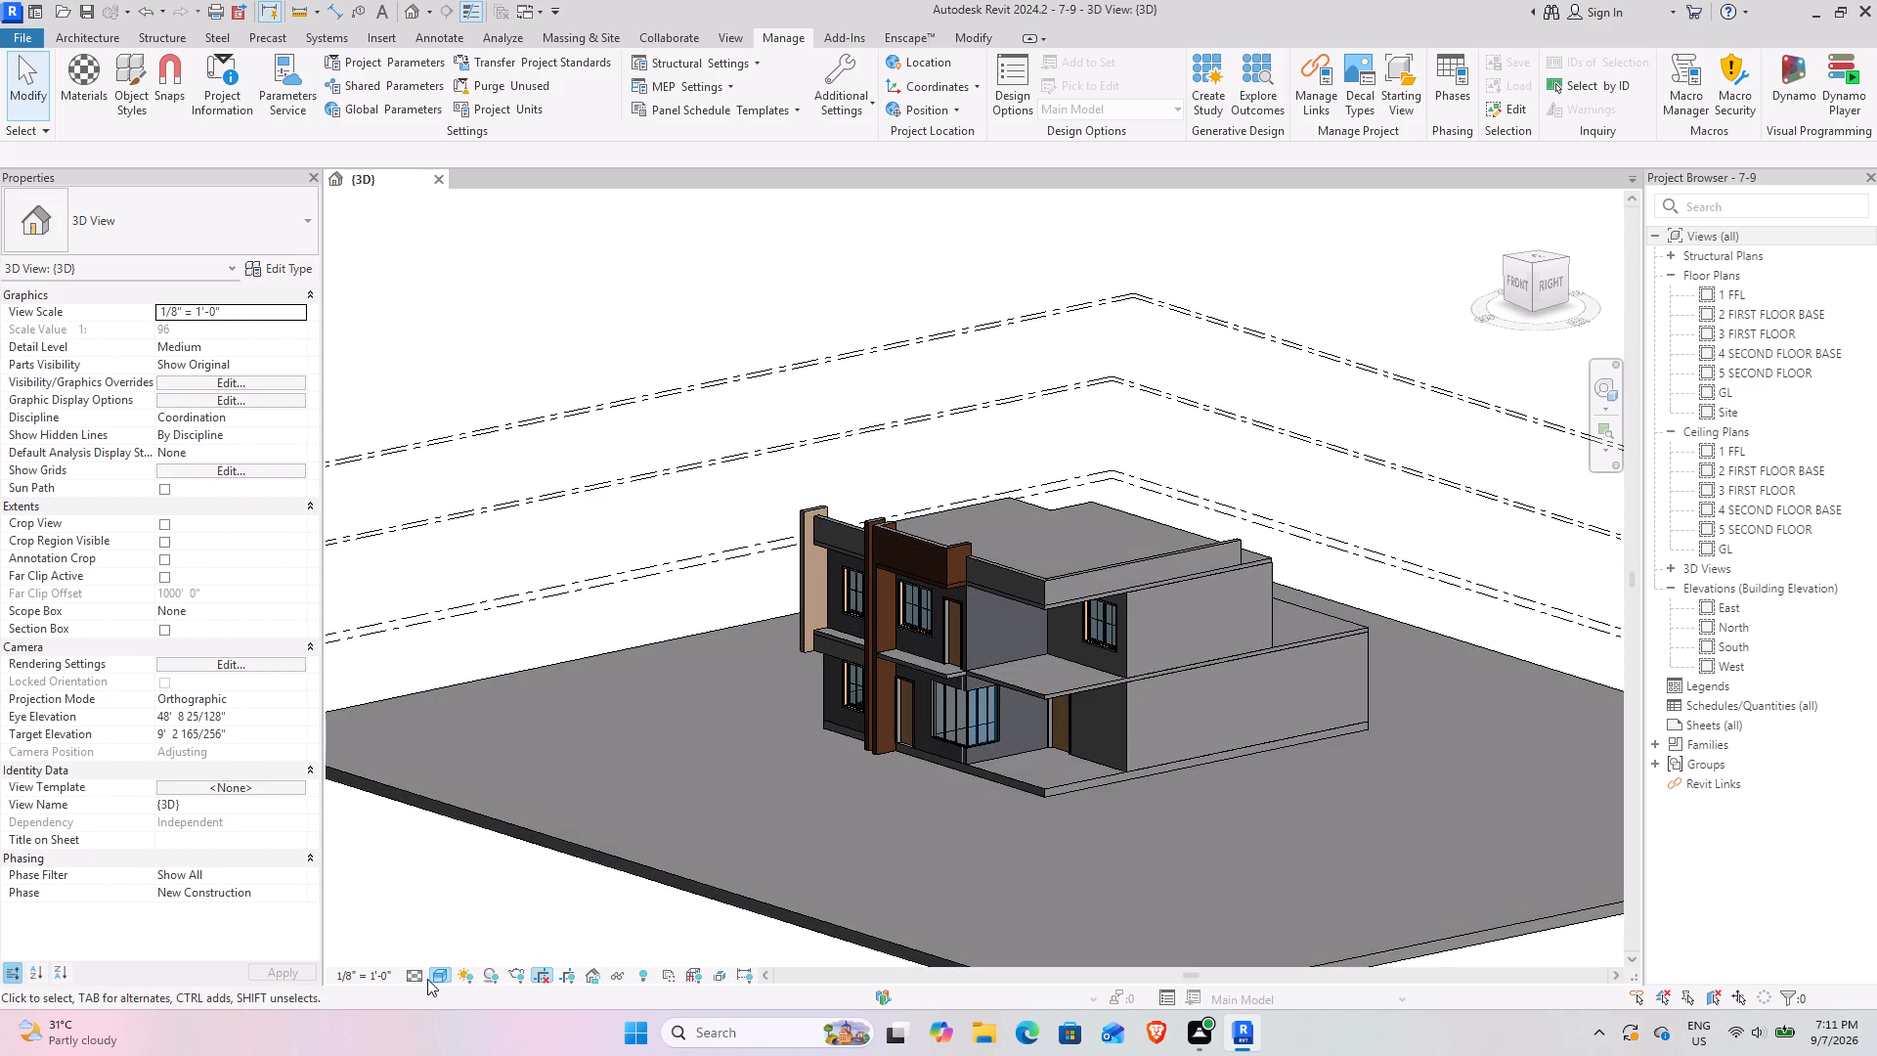
left_click(433, 977)
left_click(476, 943)
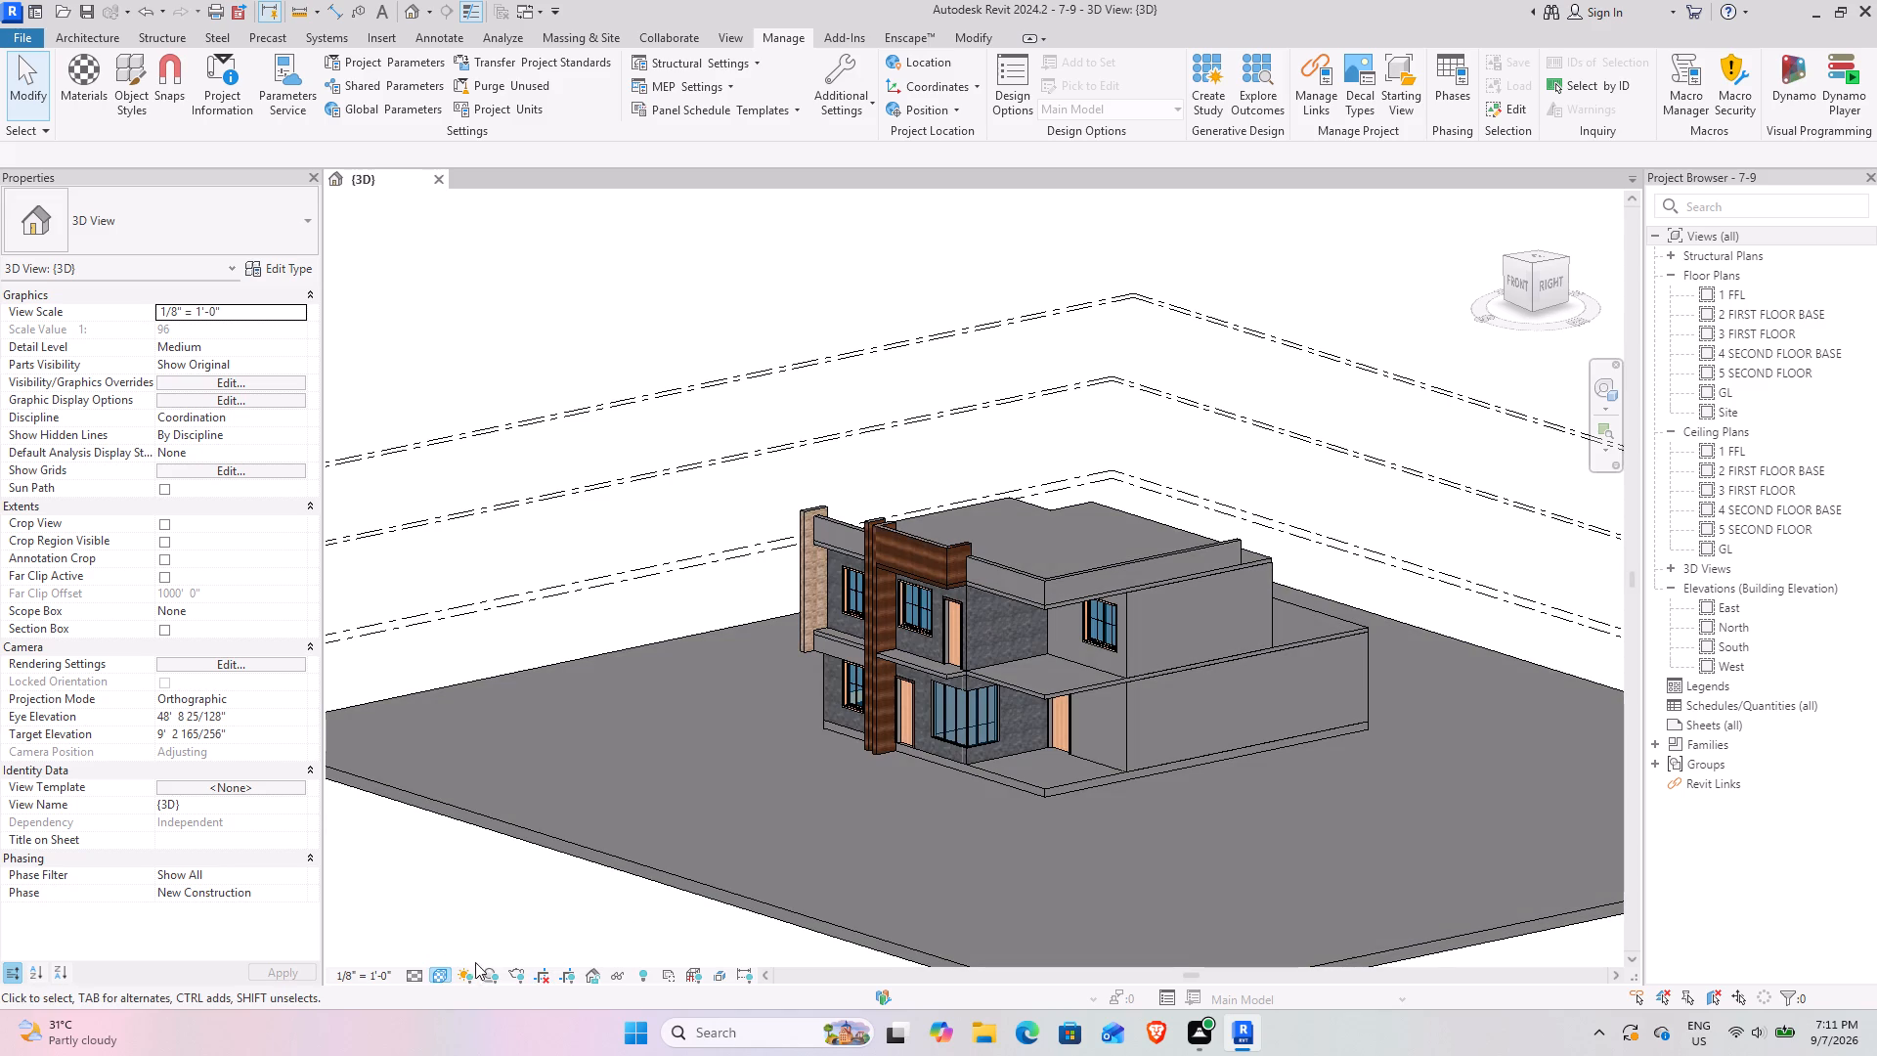
left_click(445, 980)
left_click(462, 954)
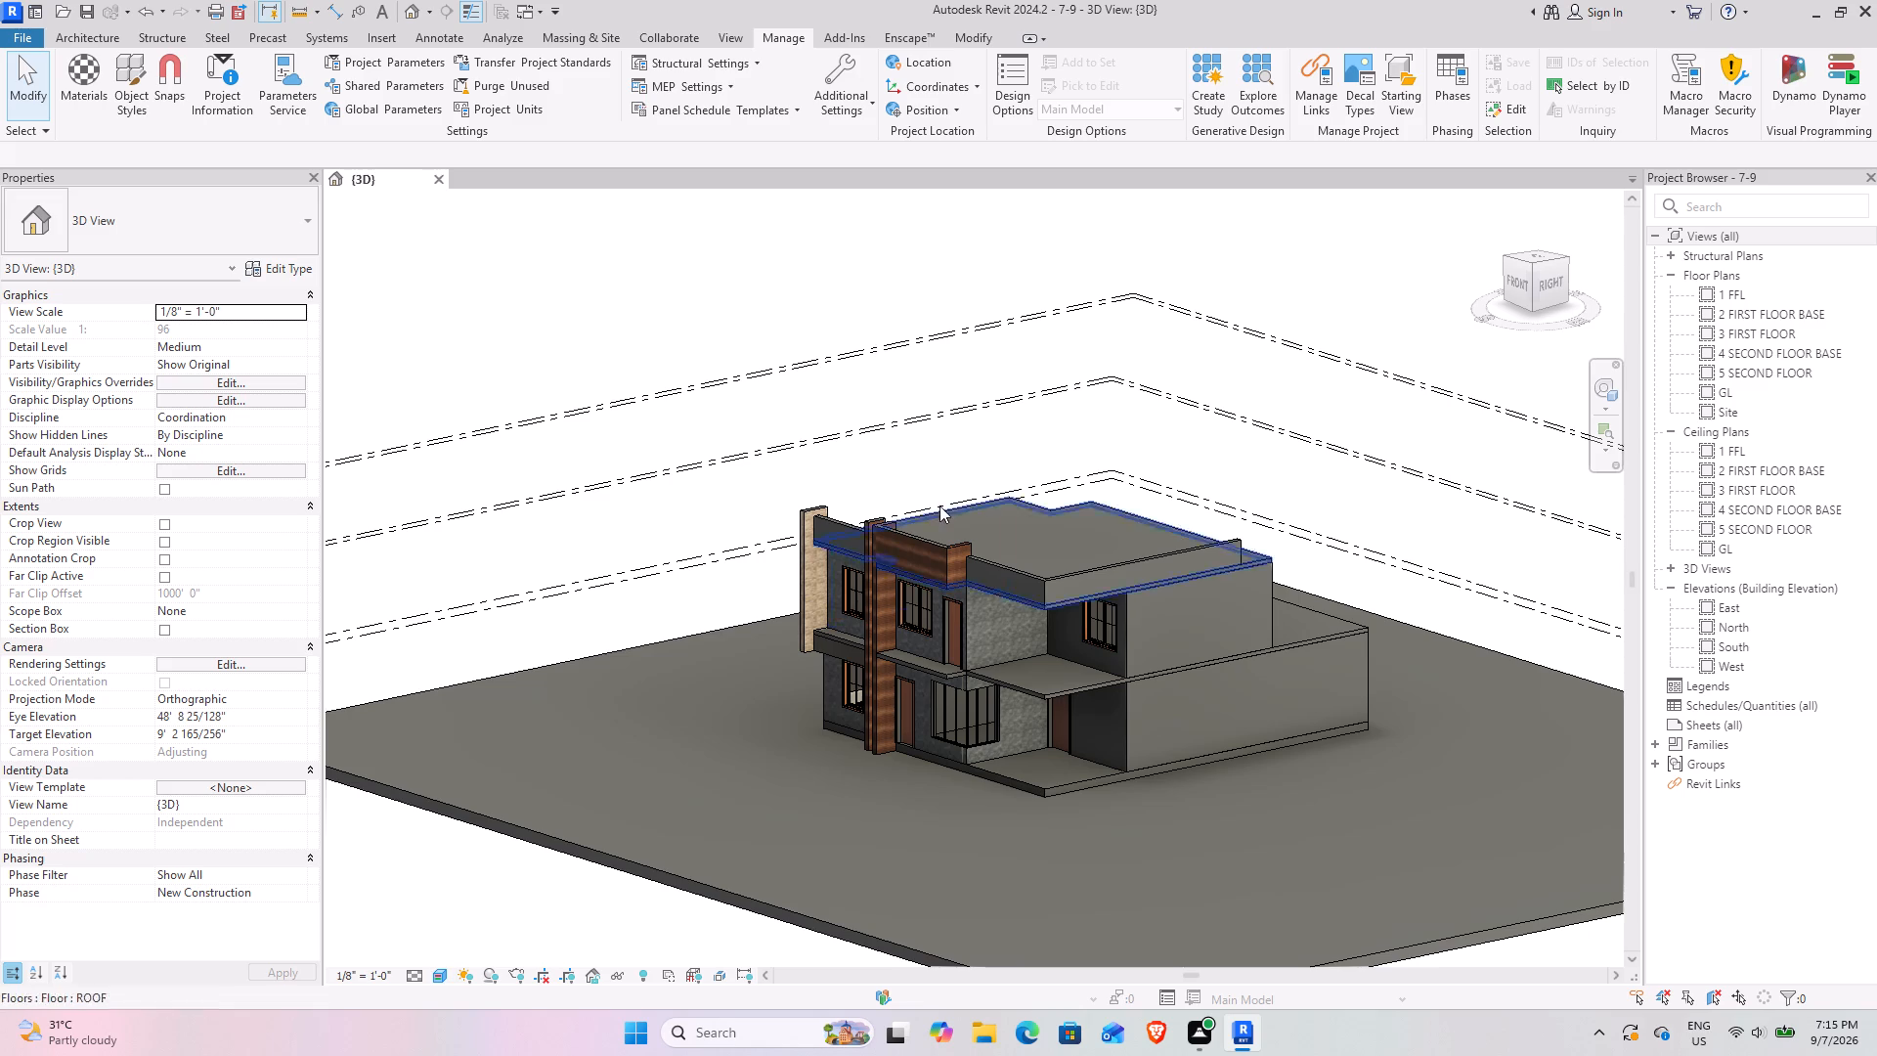
Examine the house's front facade up close, including the stone cladding, the balcony corner and the roof parapet.
scroll(985, 605, "up", 4)
middle_click_drag(972, 600, 787, 581)
scroll(893, 601, "up", 2)
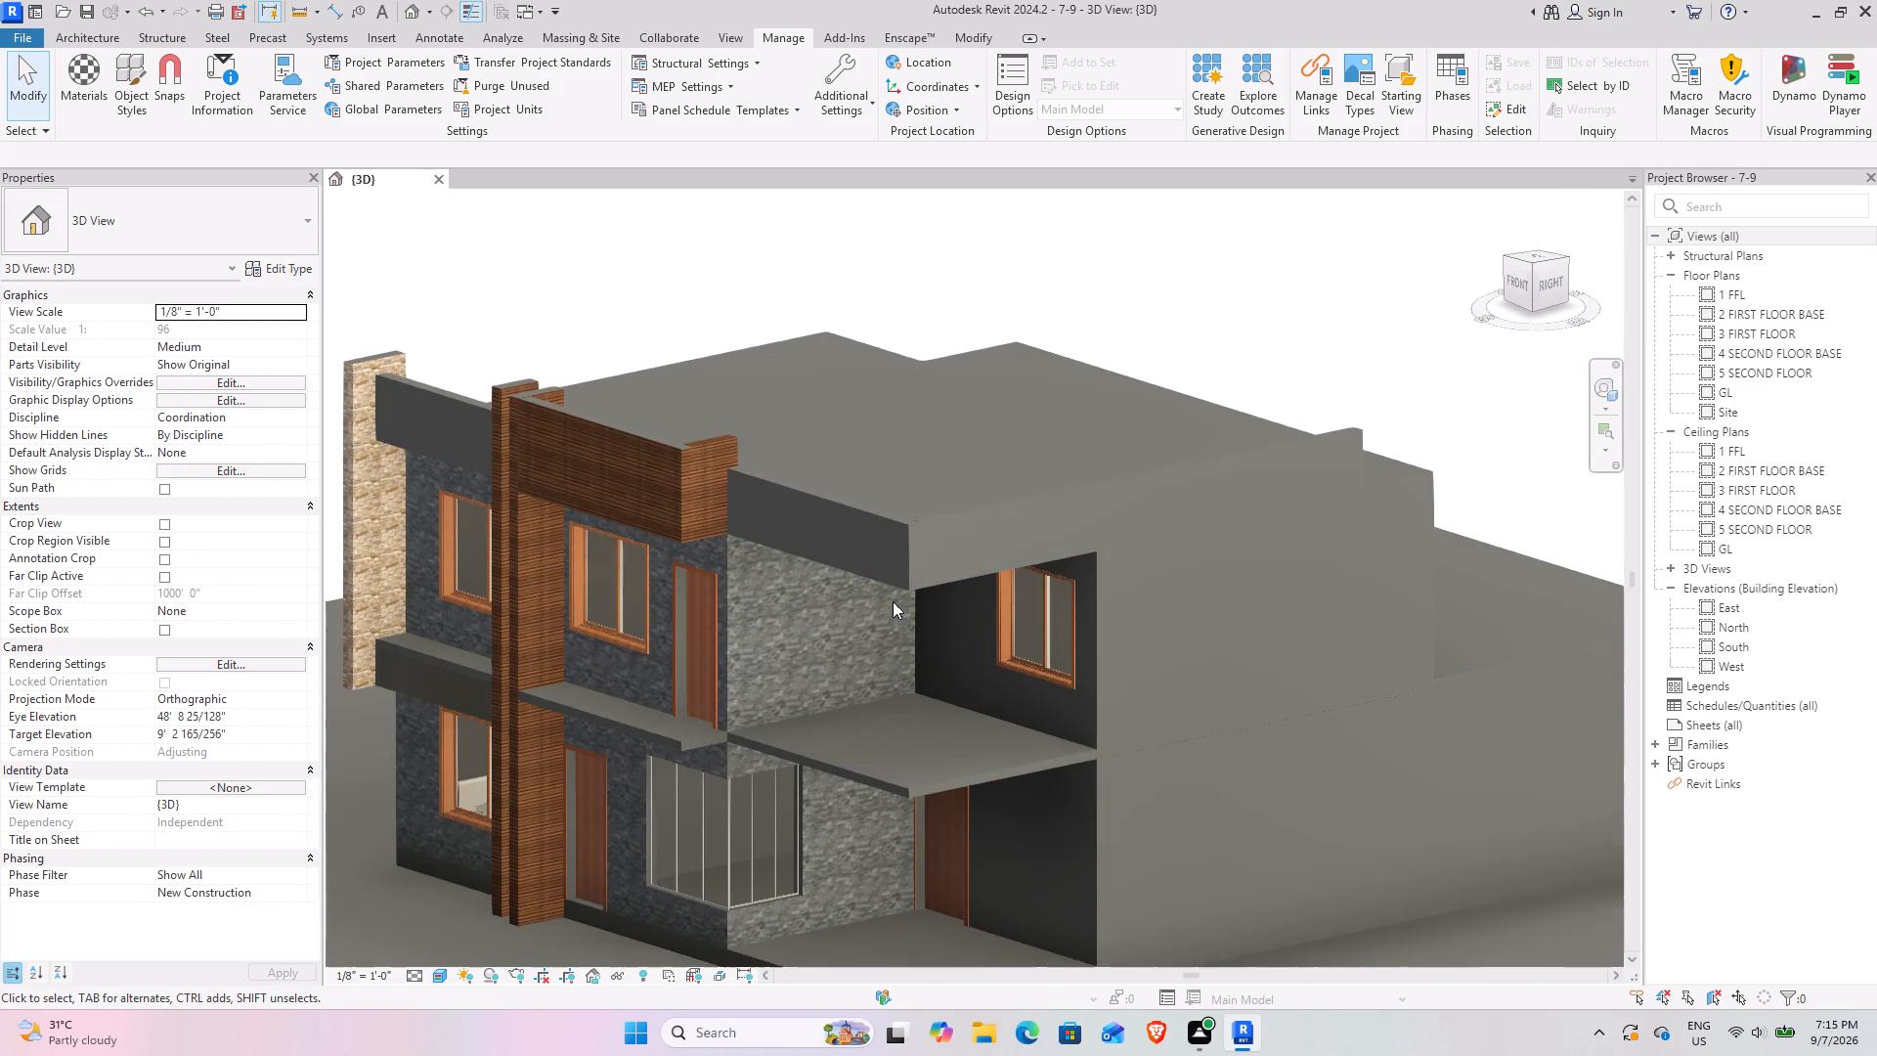
middle_click_drag(833, 643, 961, 584)
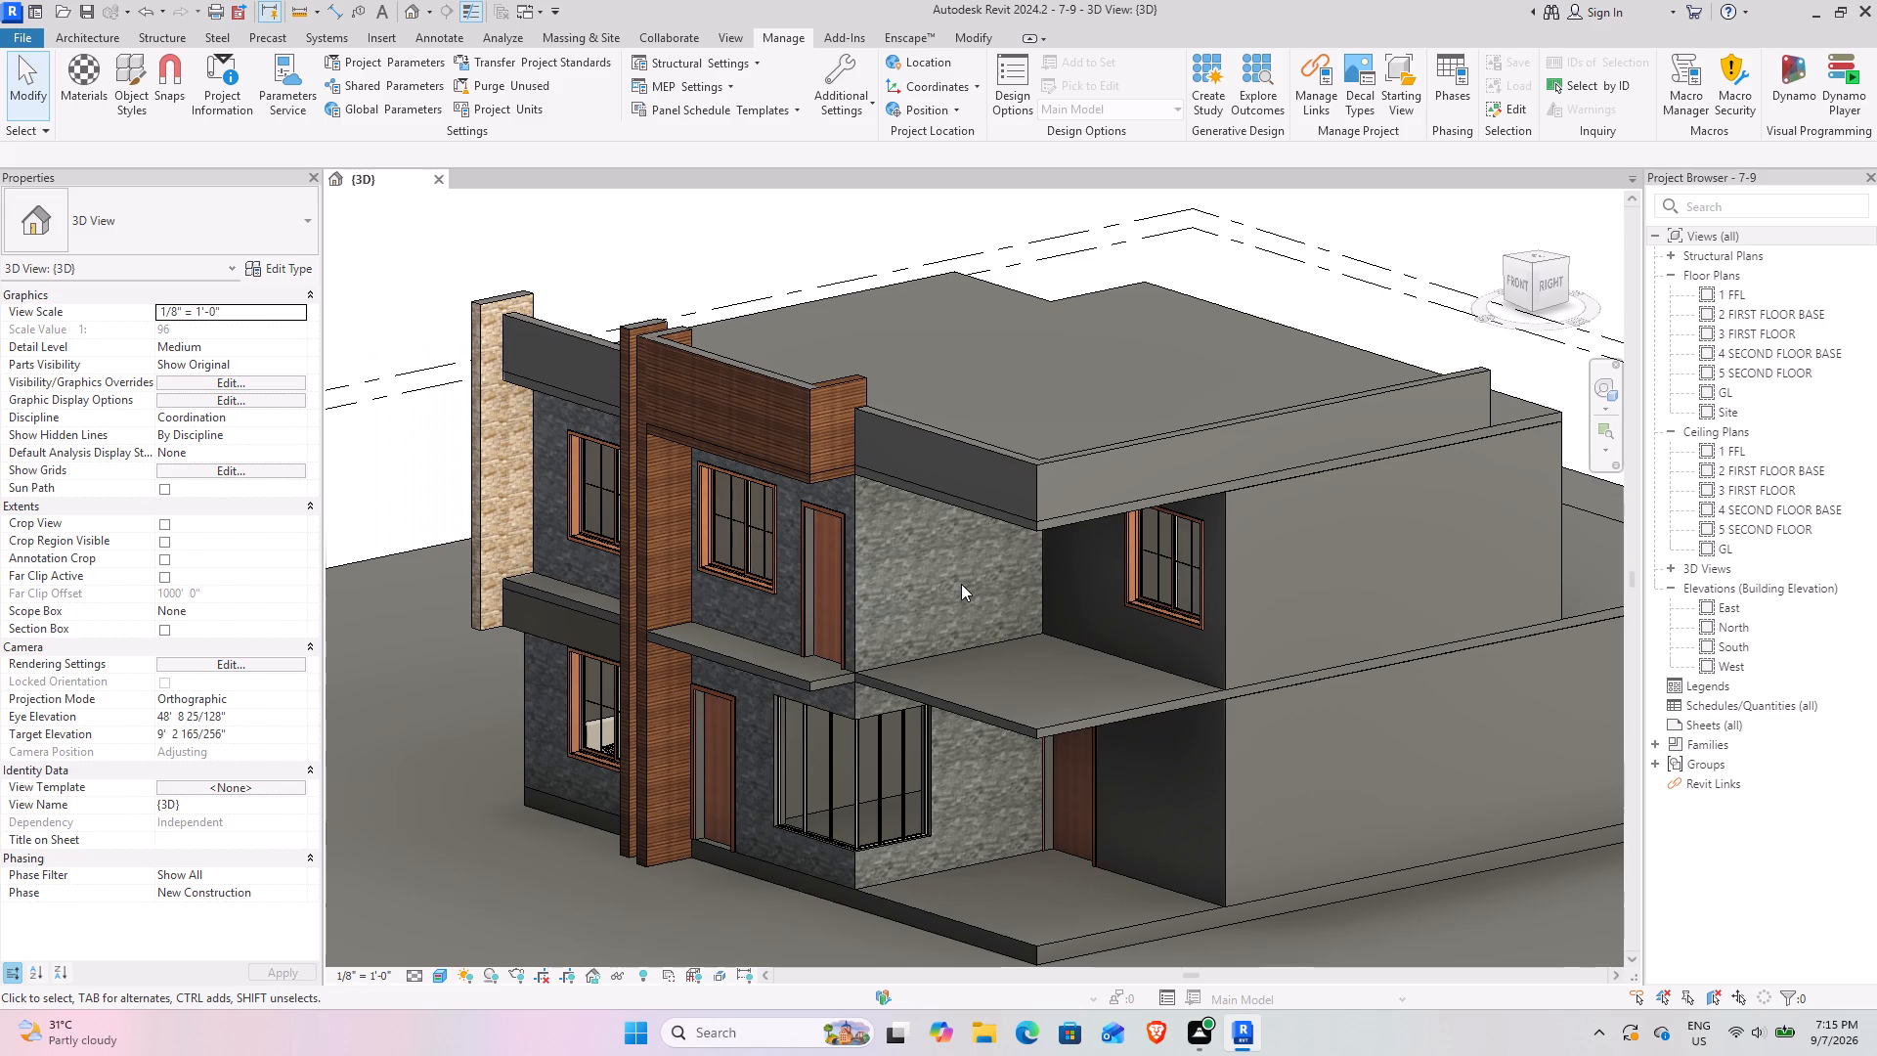
middle_click_drag(961, 584, 810, 530)
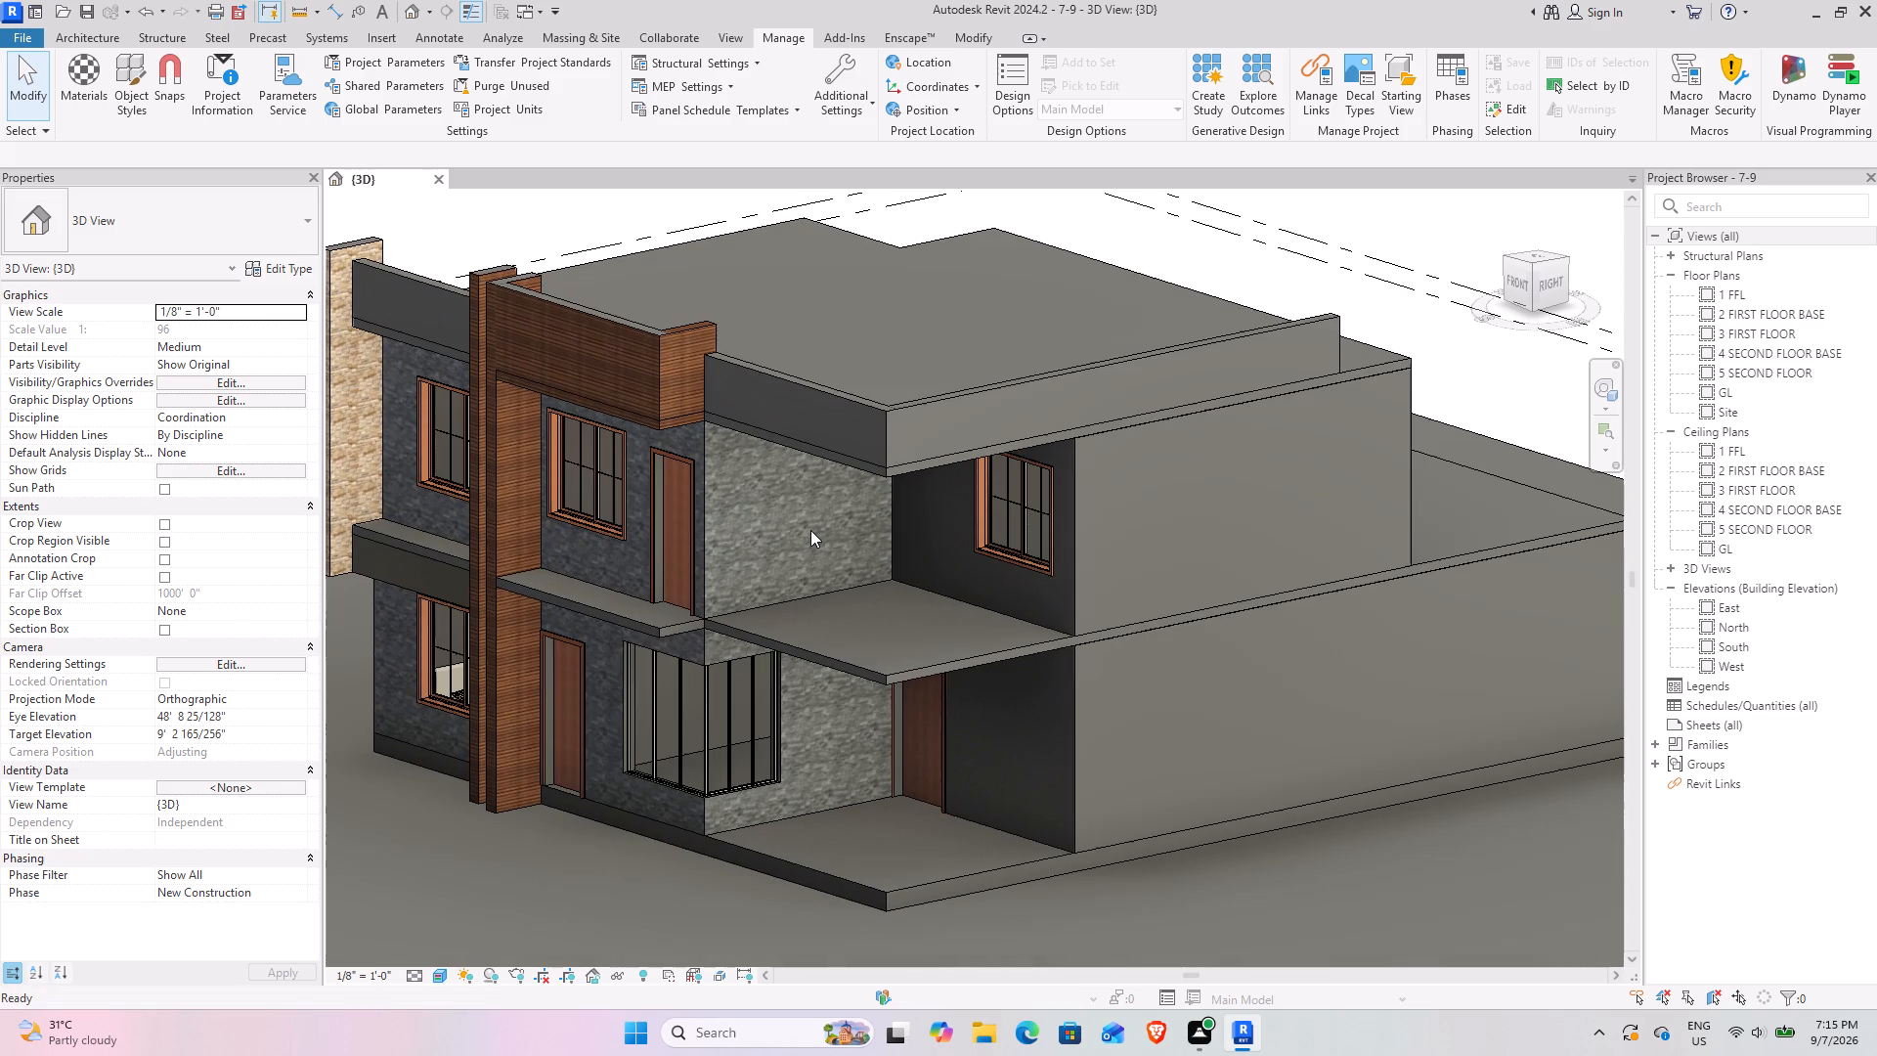
scroll(810, 530, "down", 2)
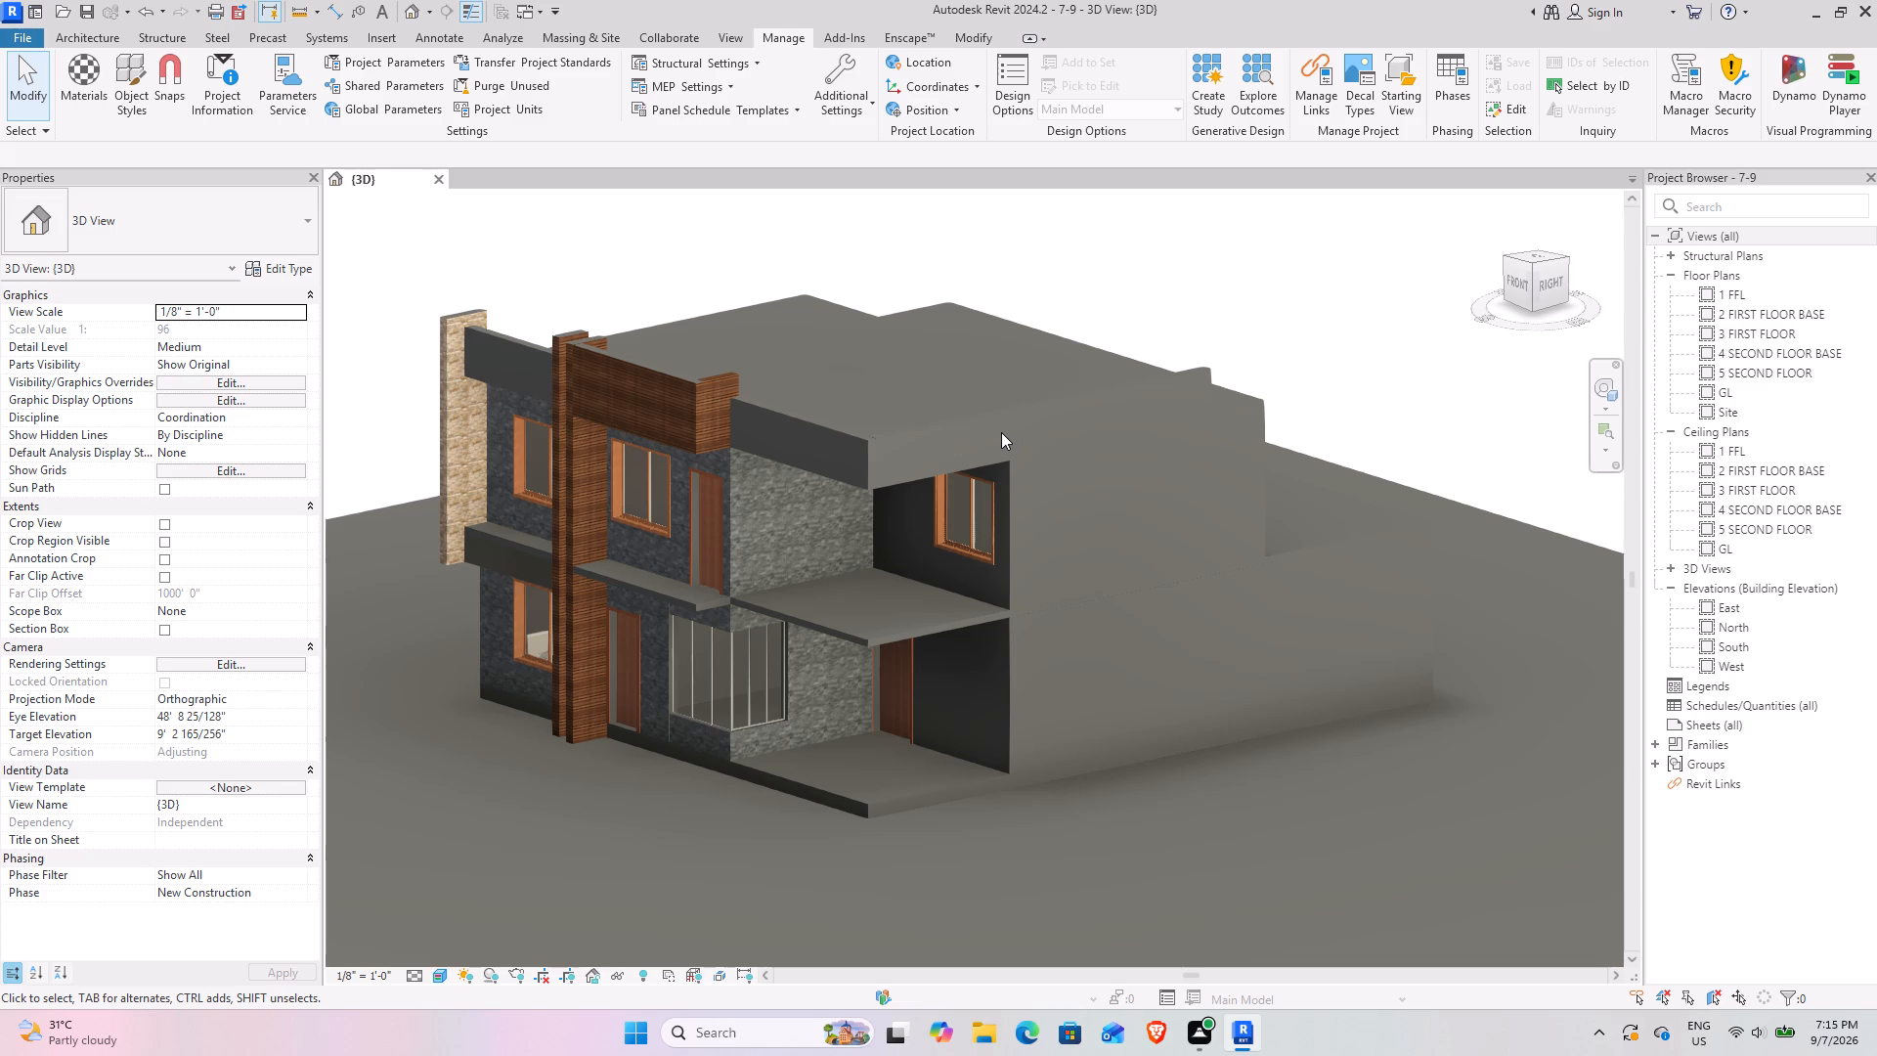
scroll(798, 448, "up", 3)
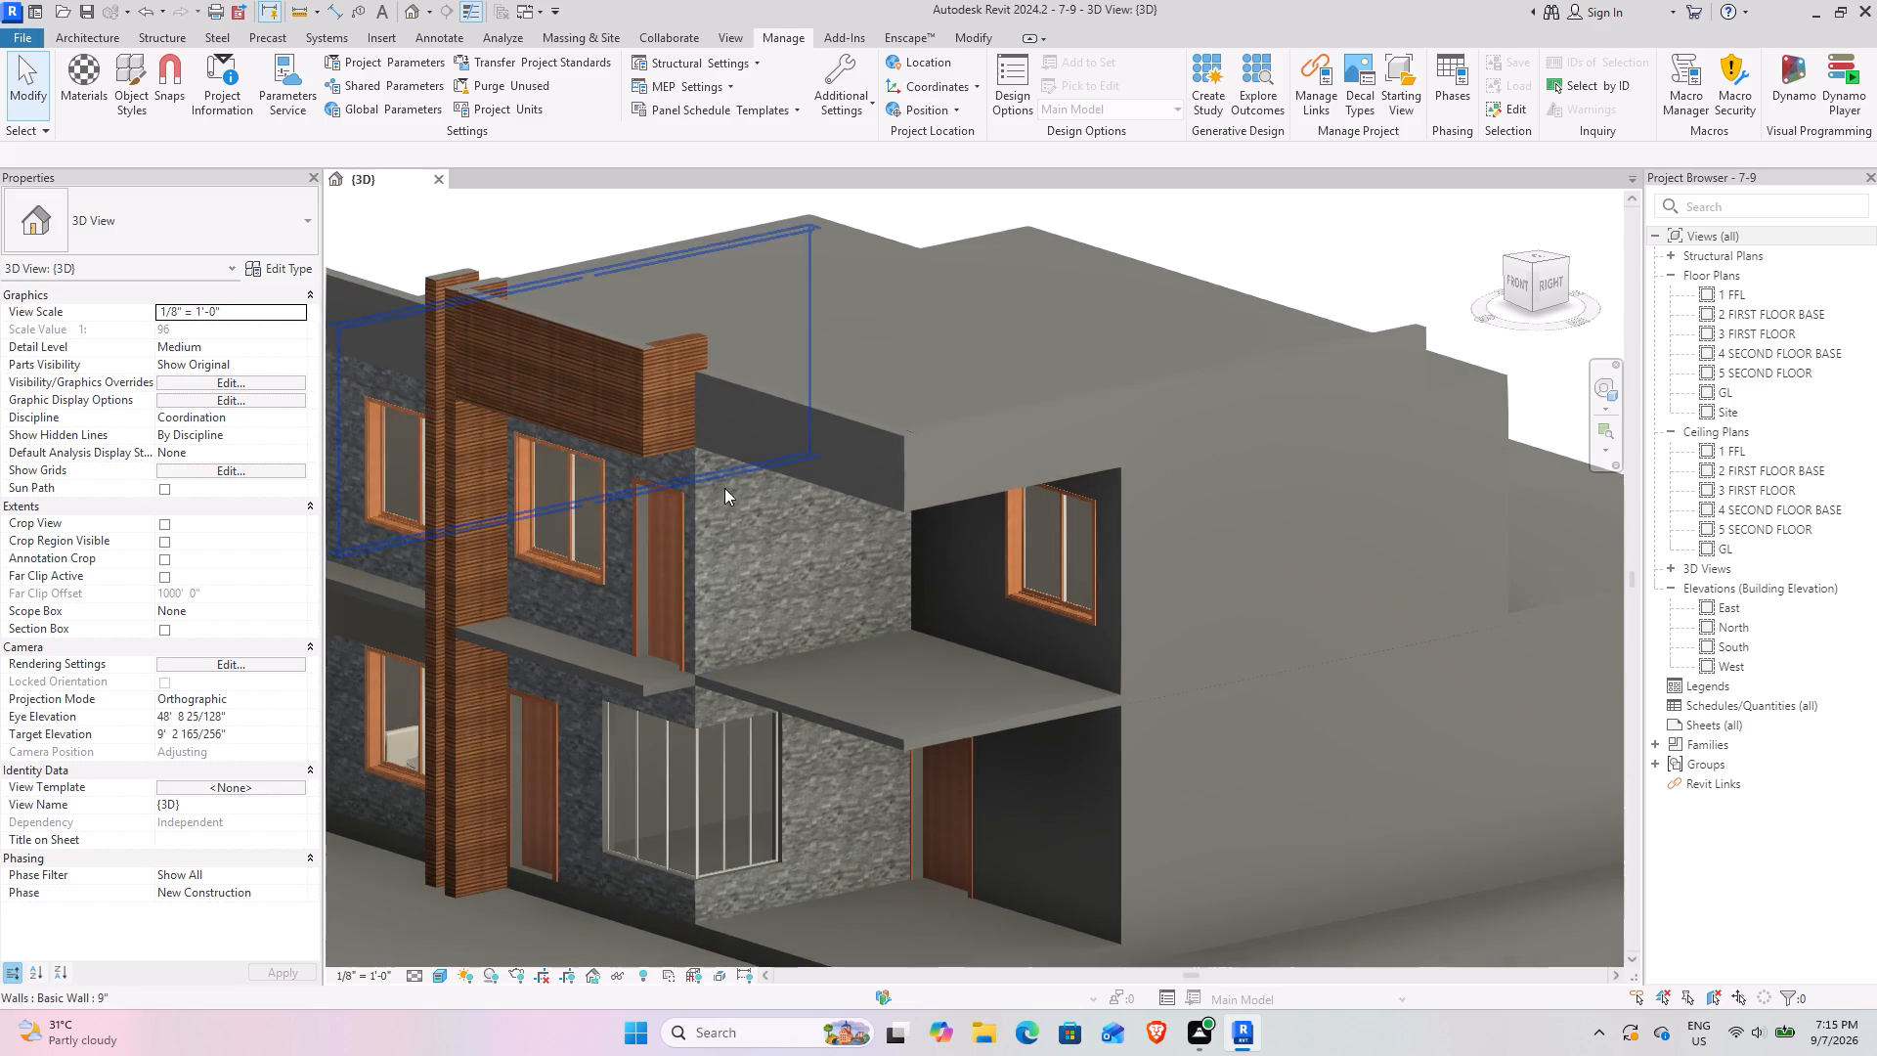
scroll(696, 525, "up", 1)
left_click(699, 525)
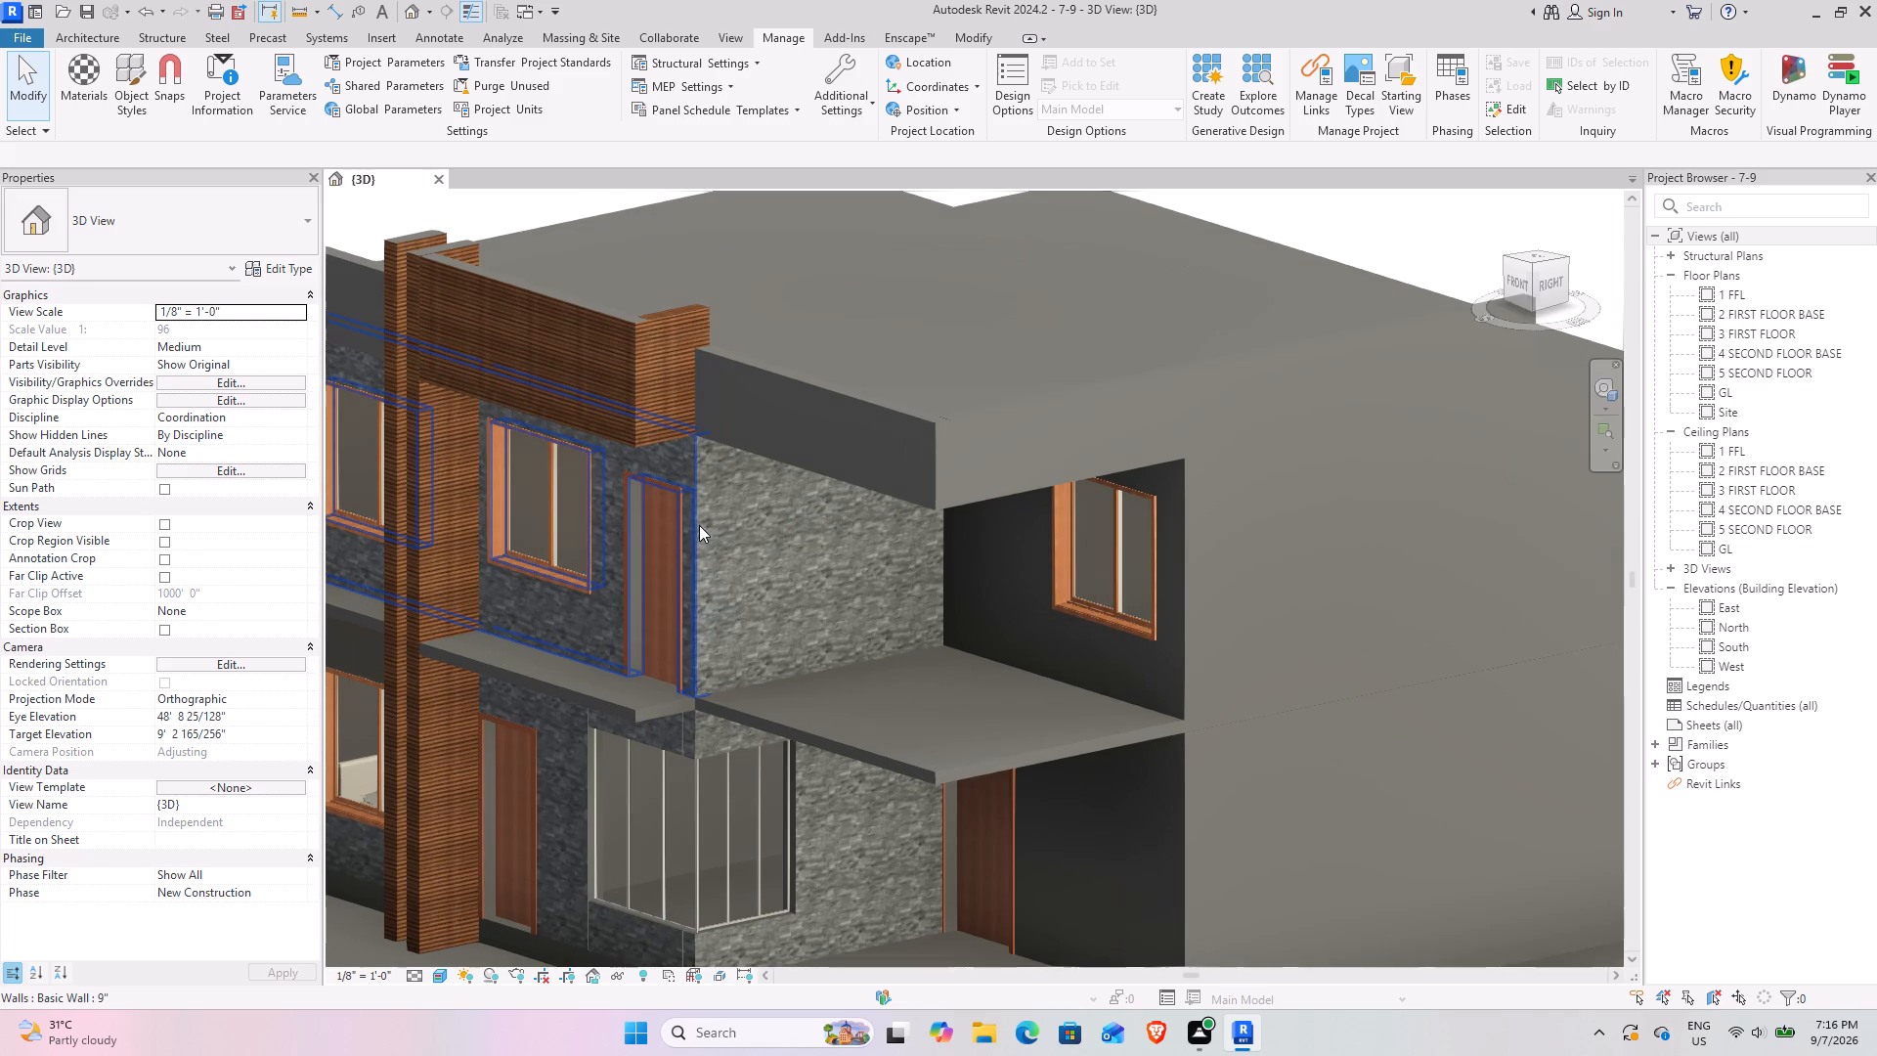
left_click(854, 332)
scroll(854, 331, "down", 3)
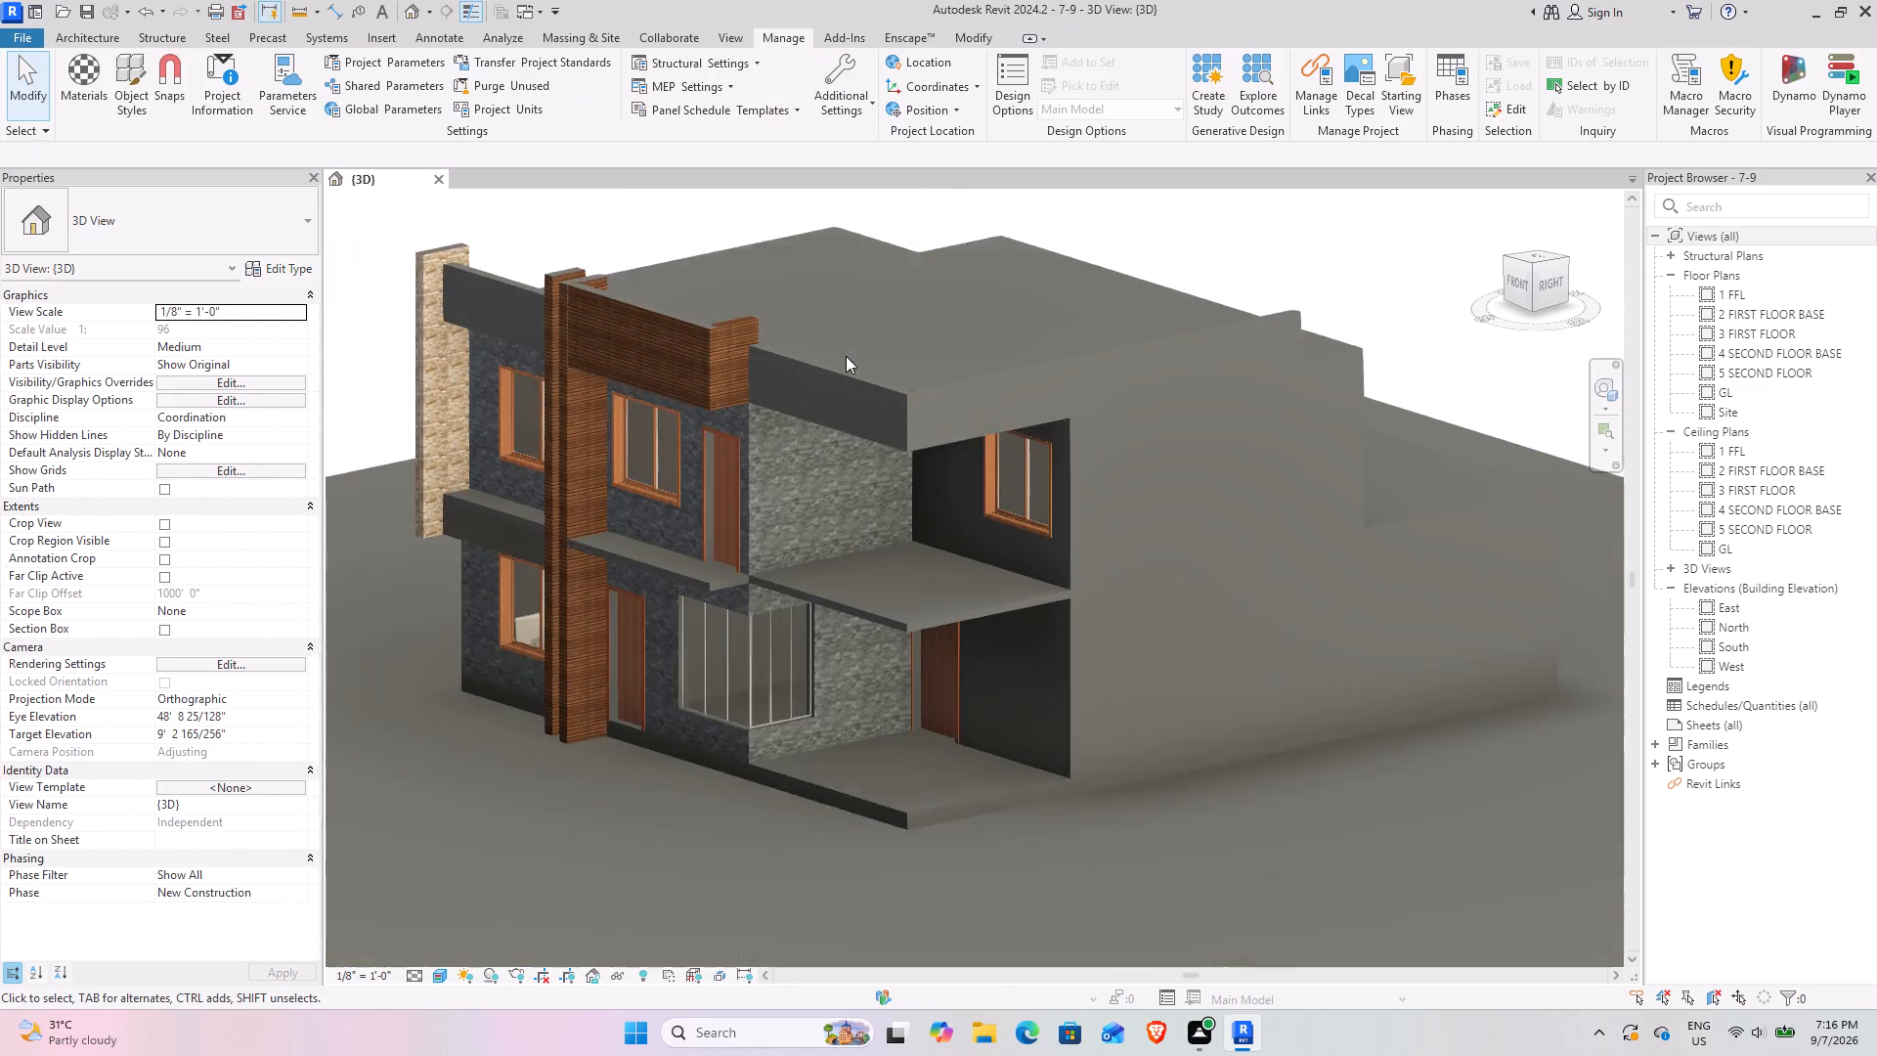
scroll(846, 356, "down", 1)
middle_click_drag(786, 401, 808, 452)
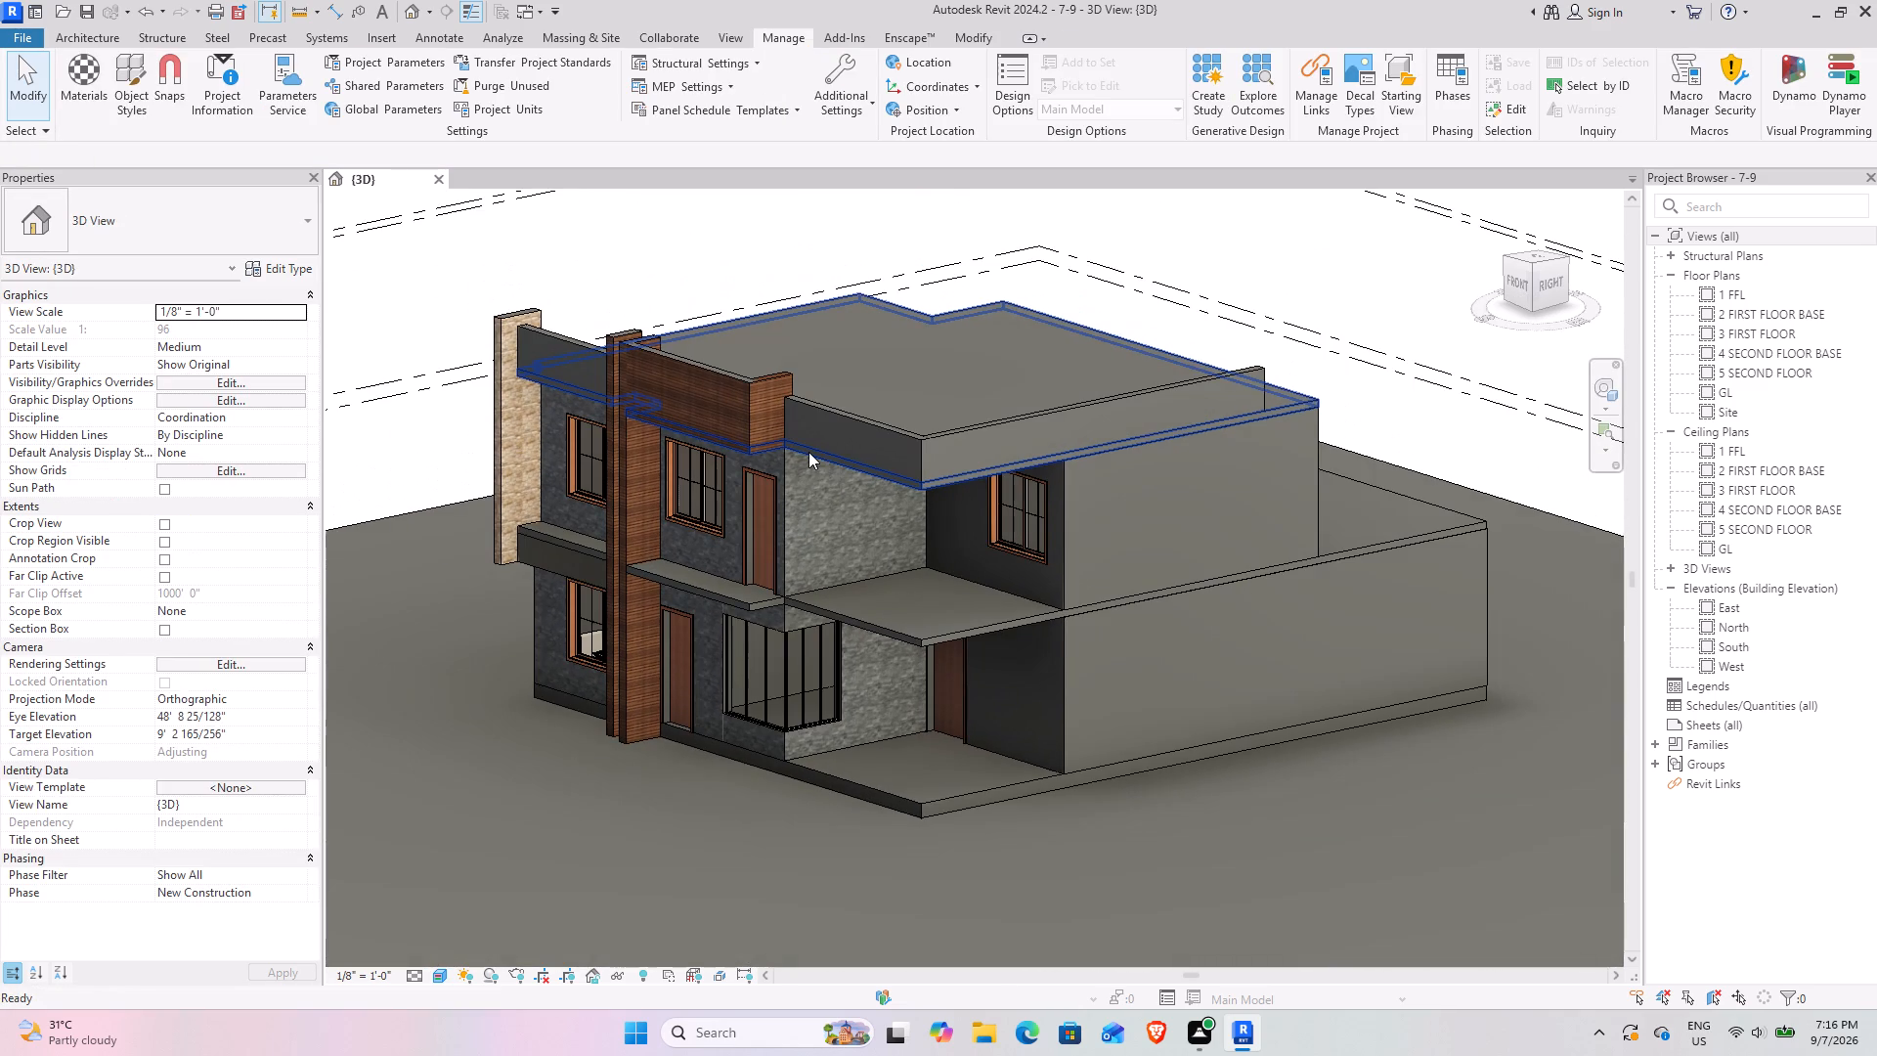
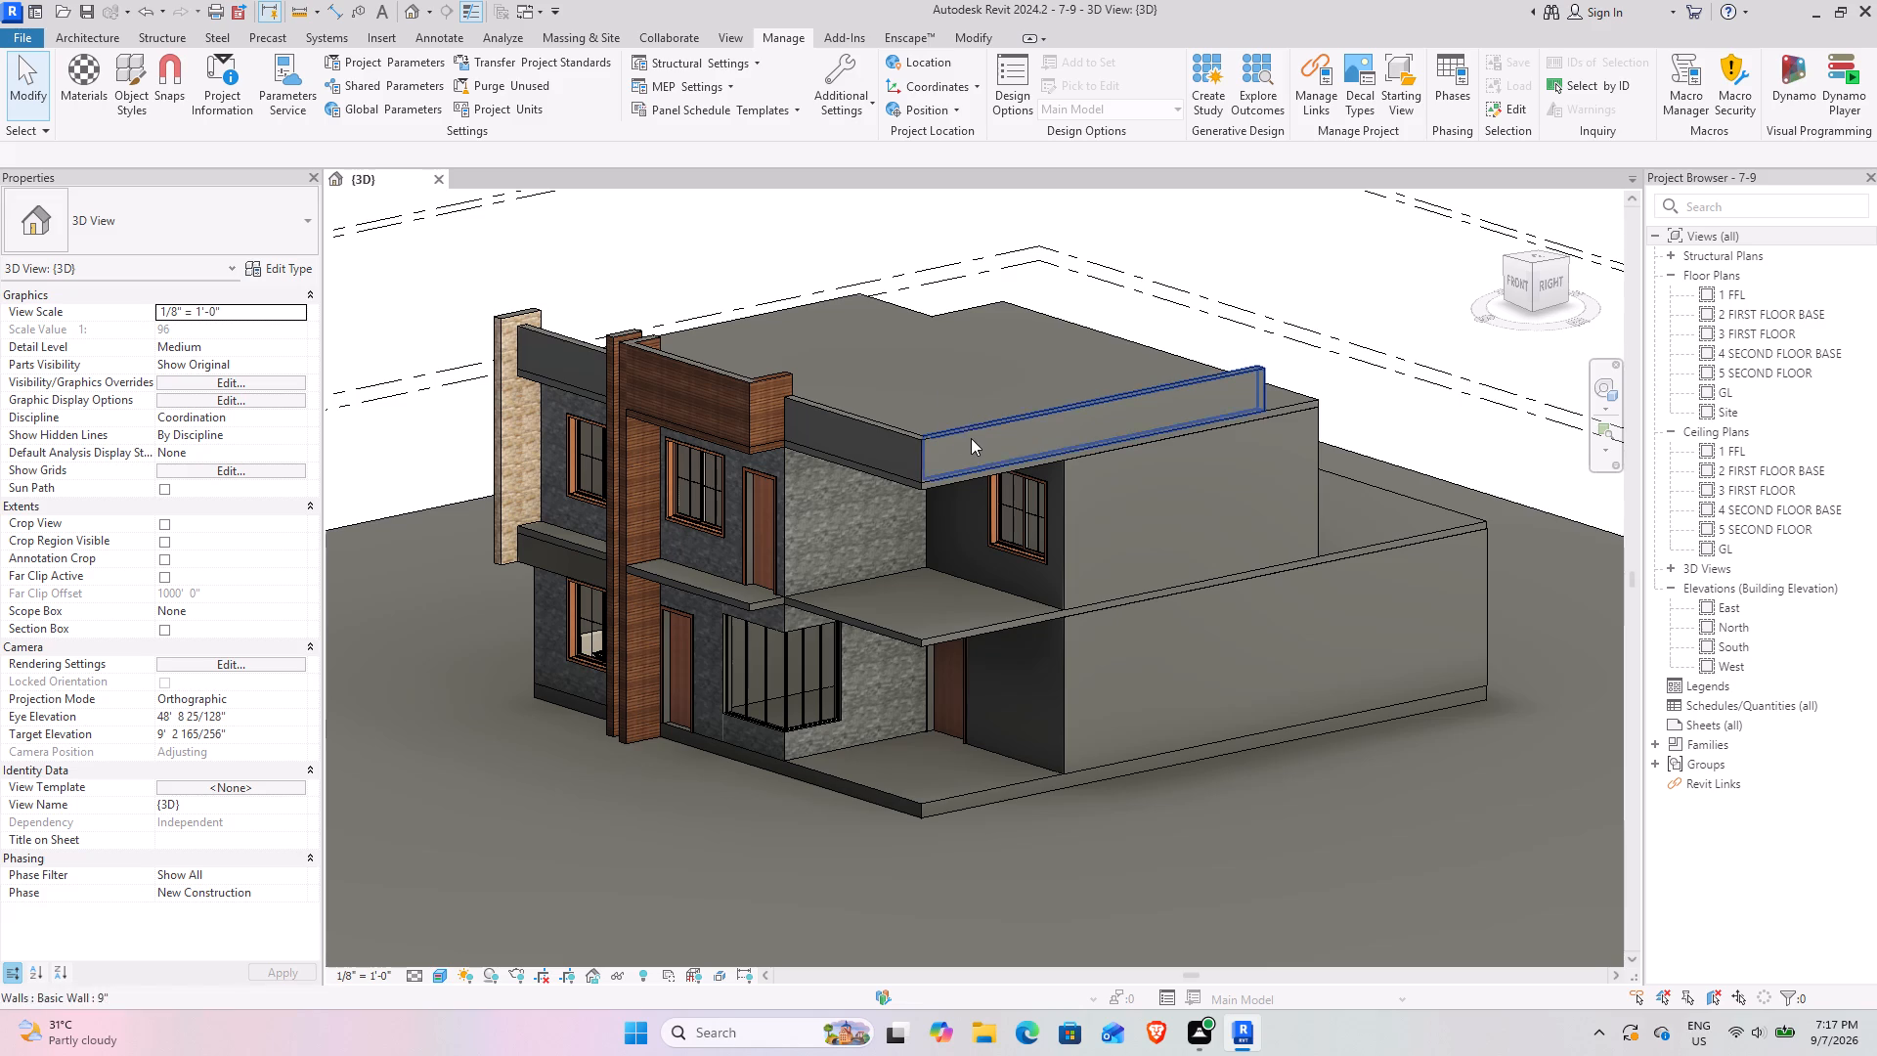
Inspect the properties of the roof slab, the first-floor slab and the upper-storey wall with the window, selecting each in turn.
left_click(926, 488)
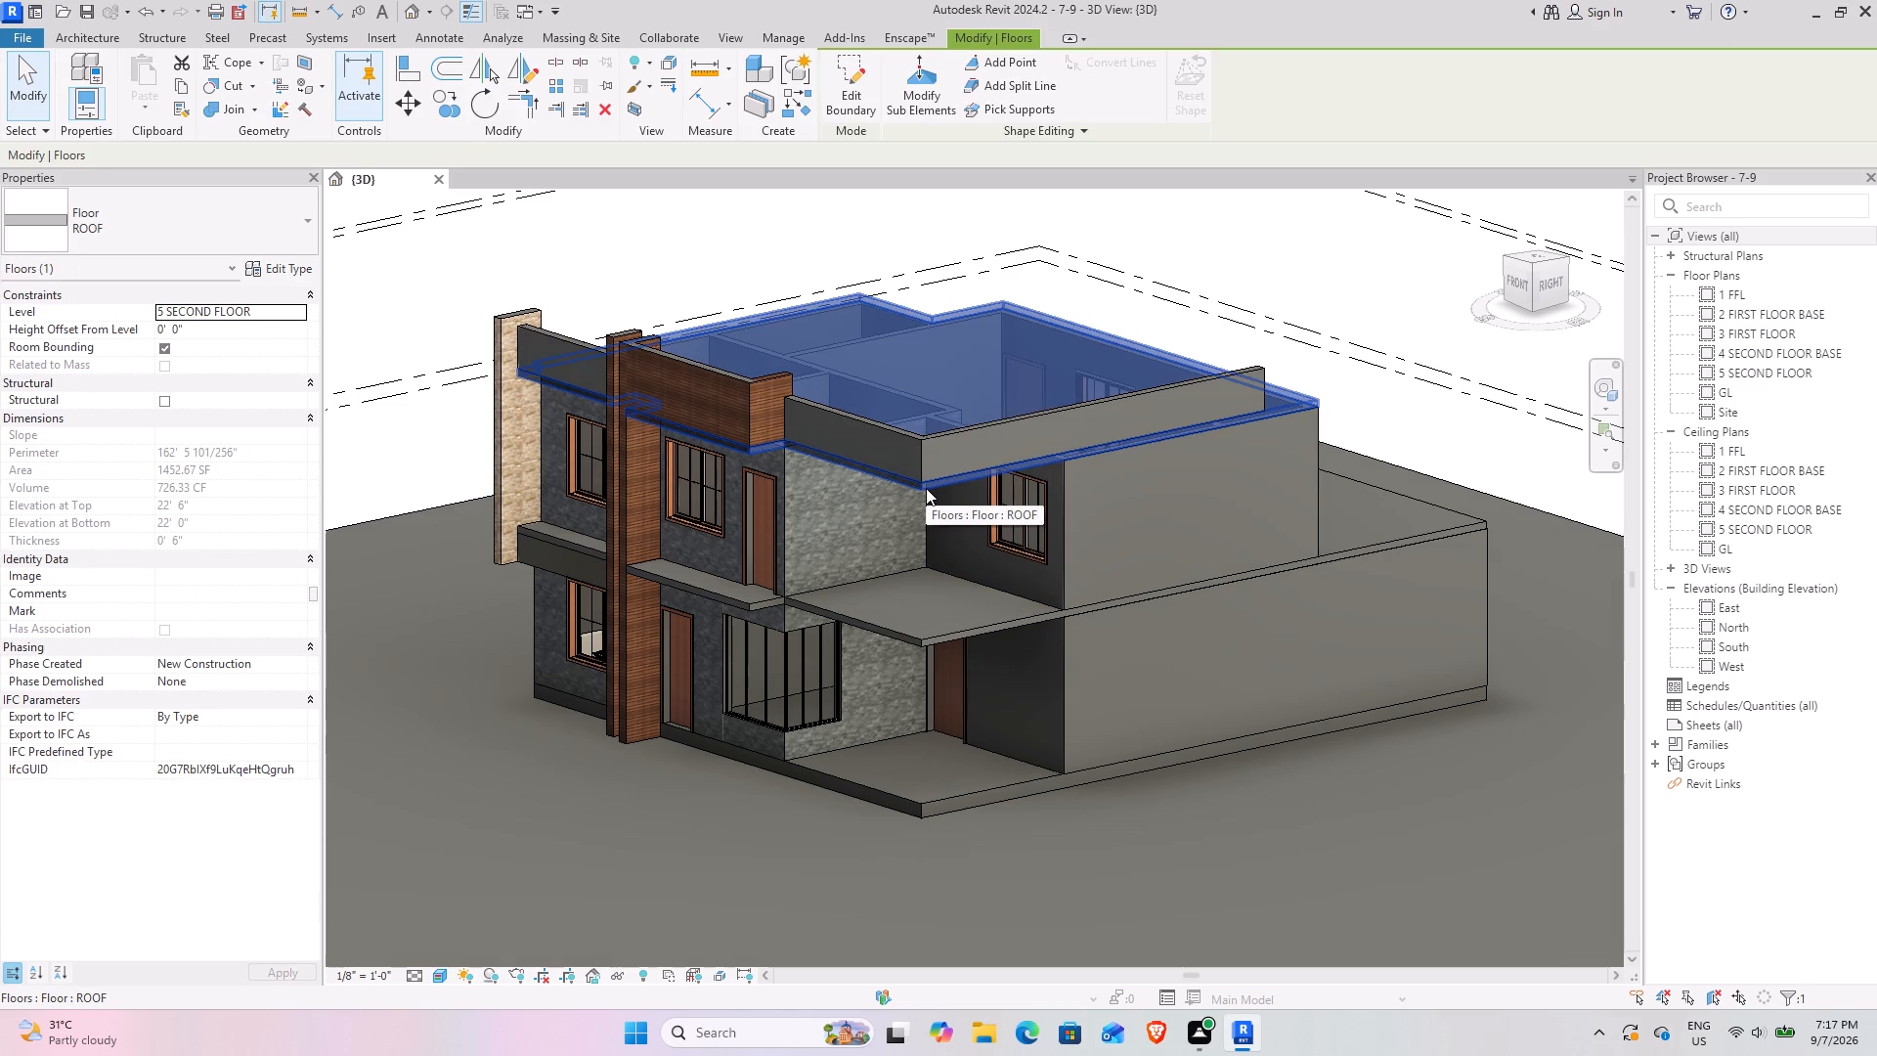
left_click(942, 604)
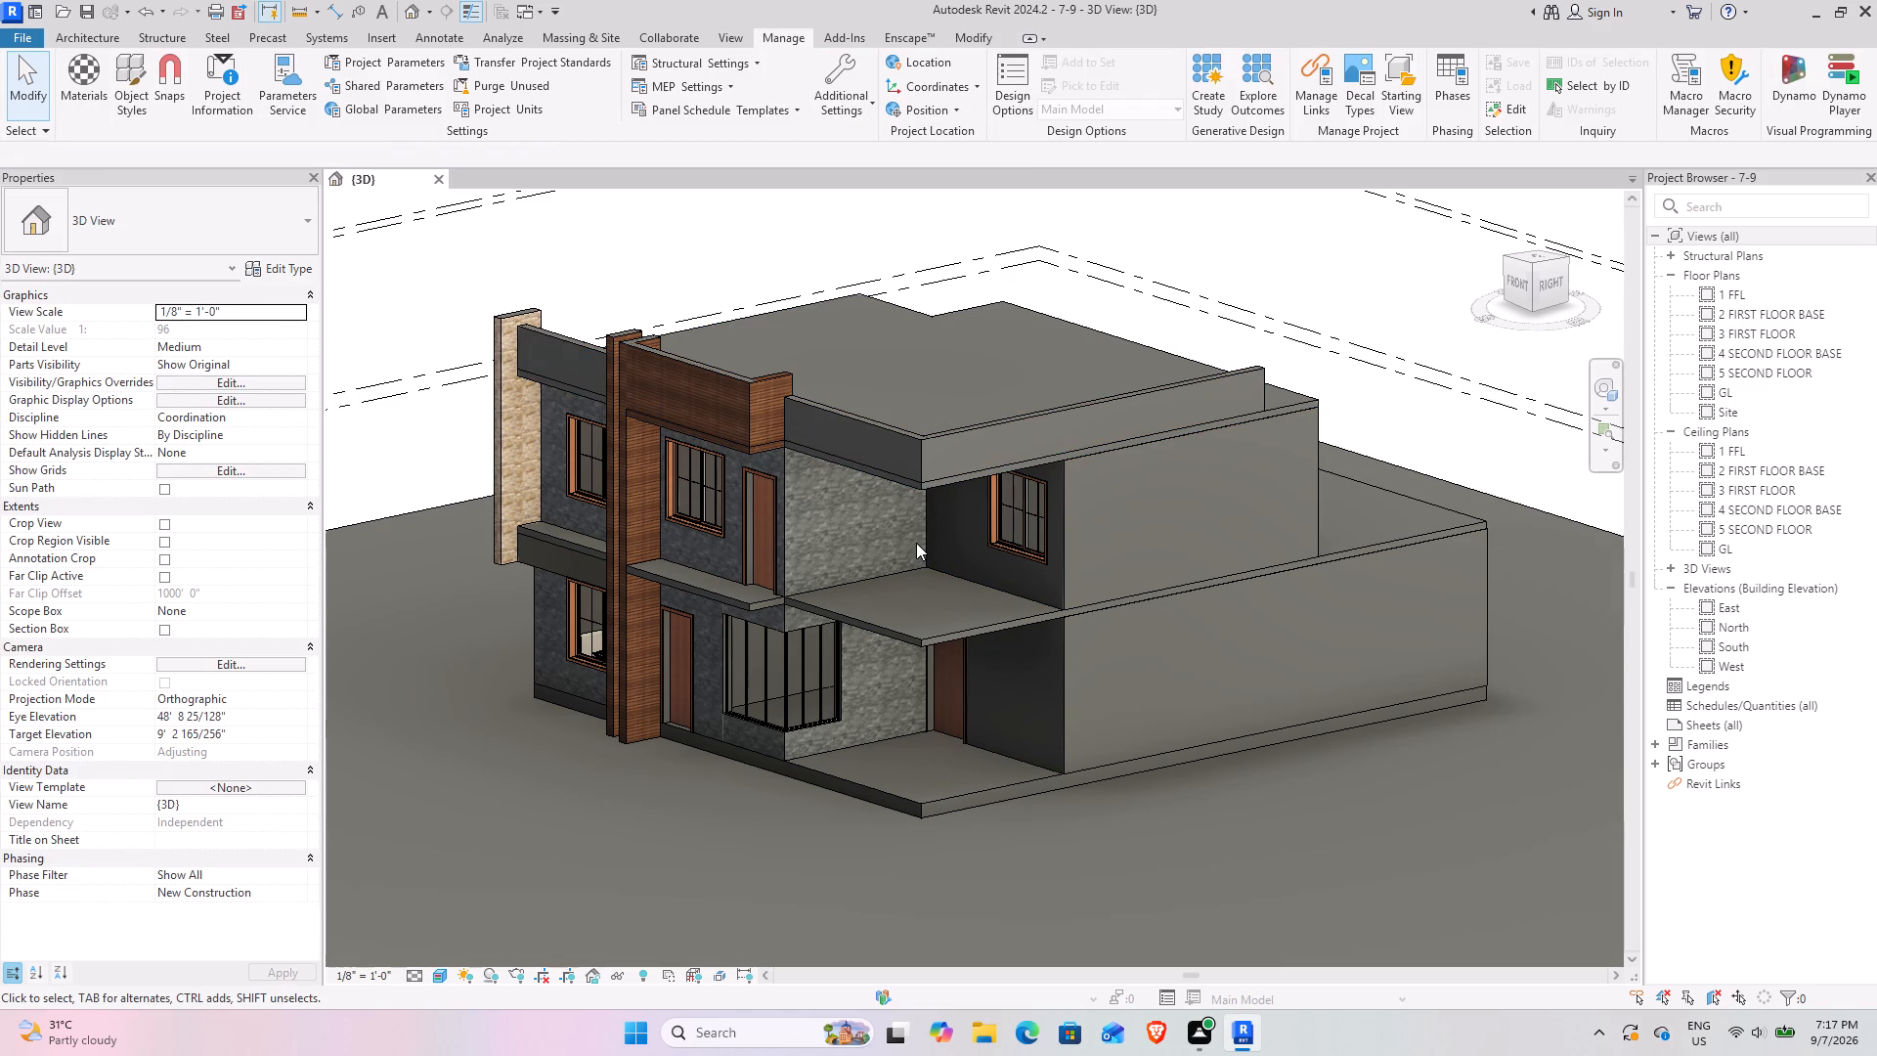
left_click(927, 642)
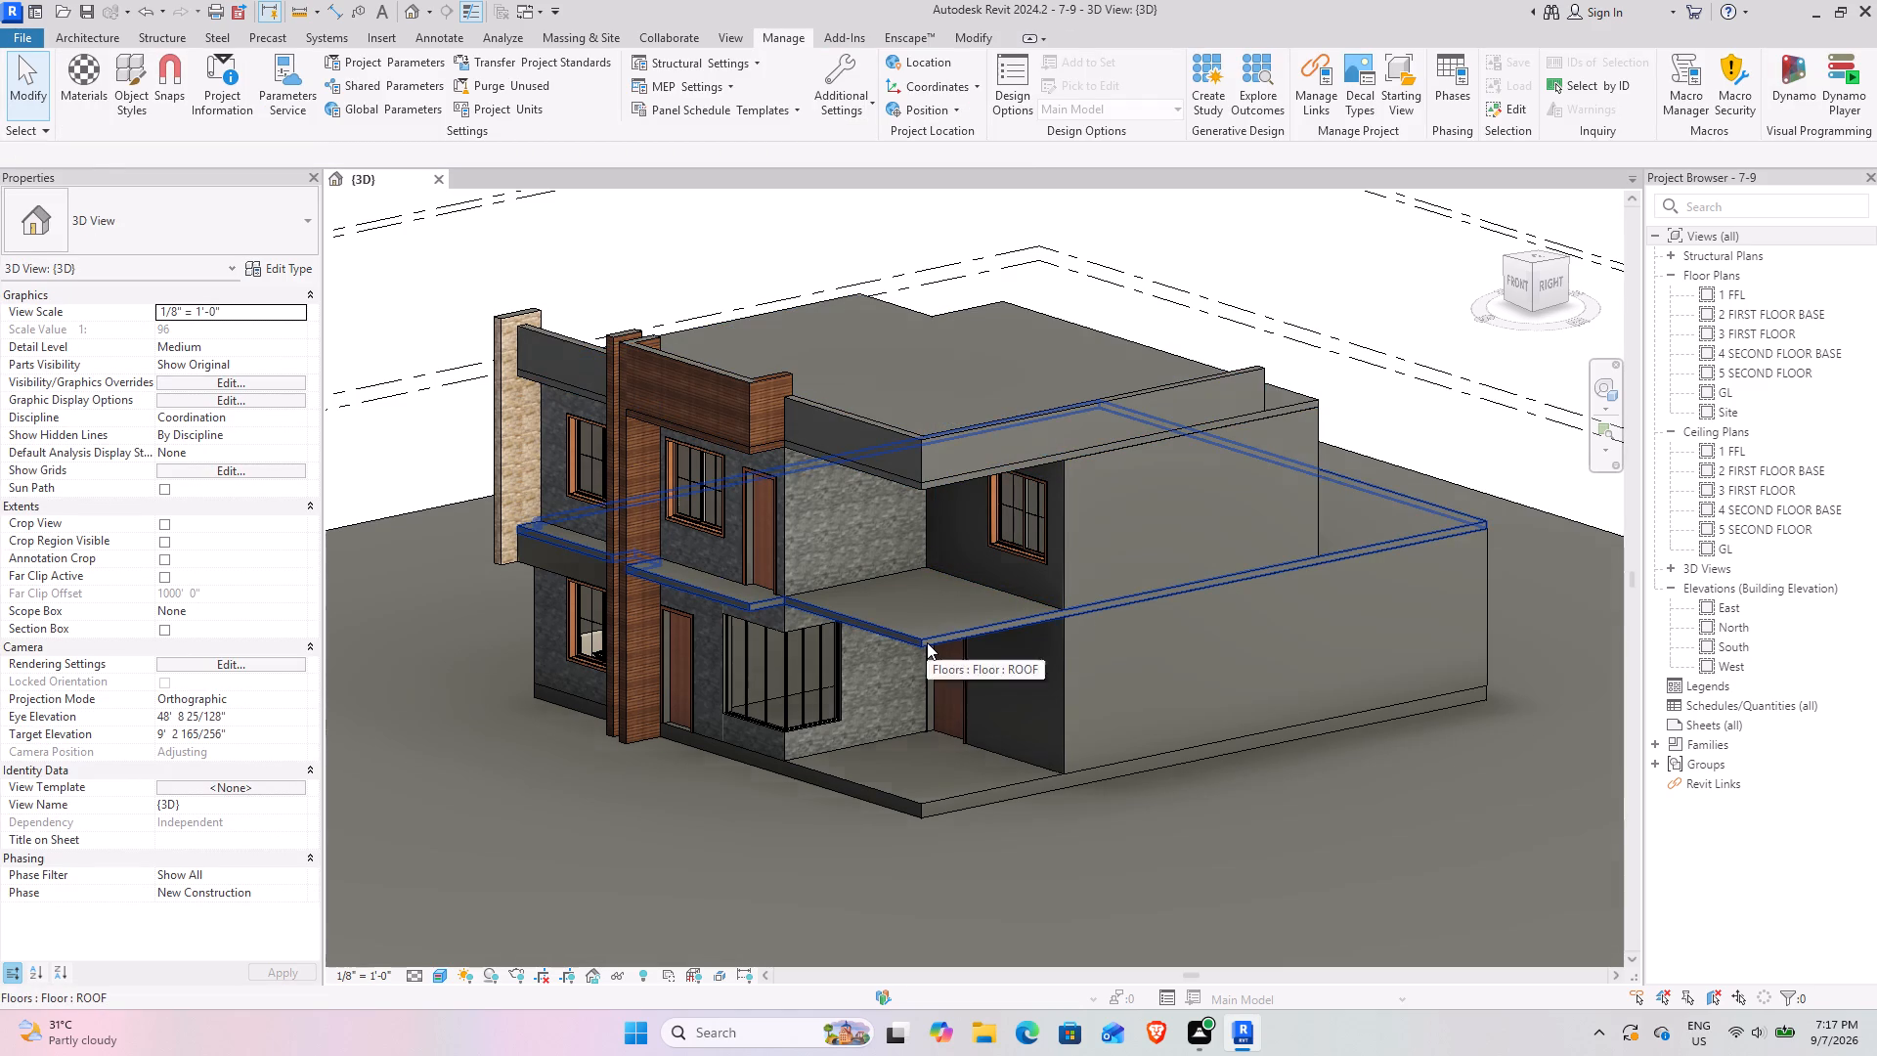
left_click(927, 642)
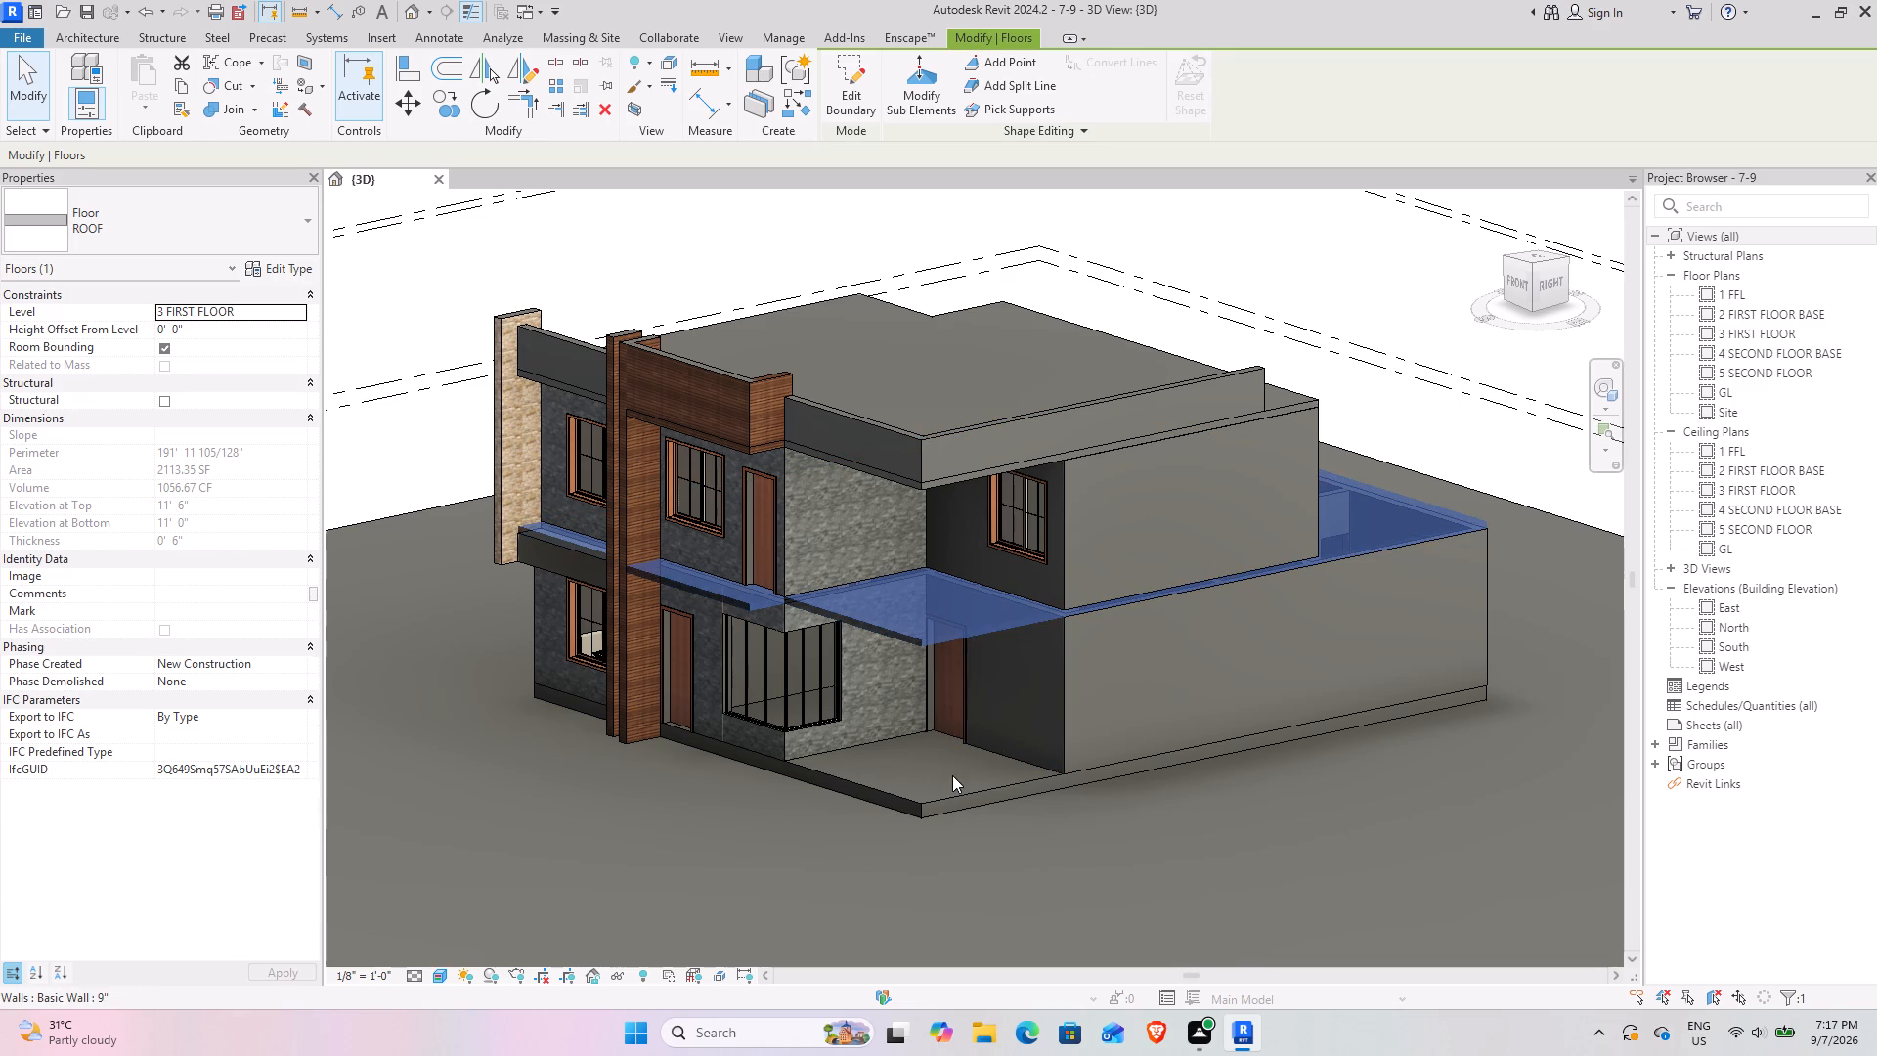
left_click(952, 779)
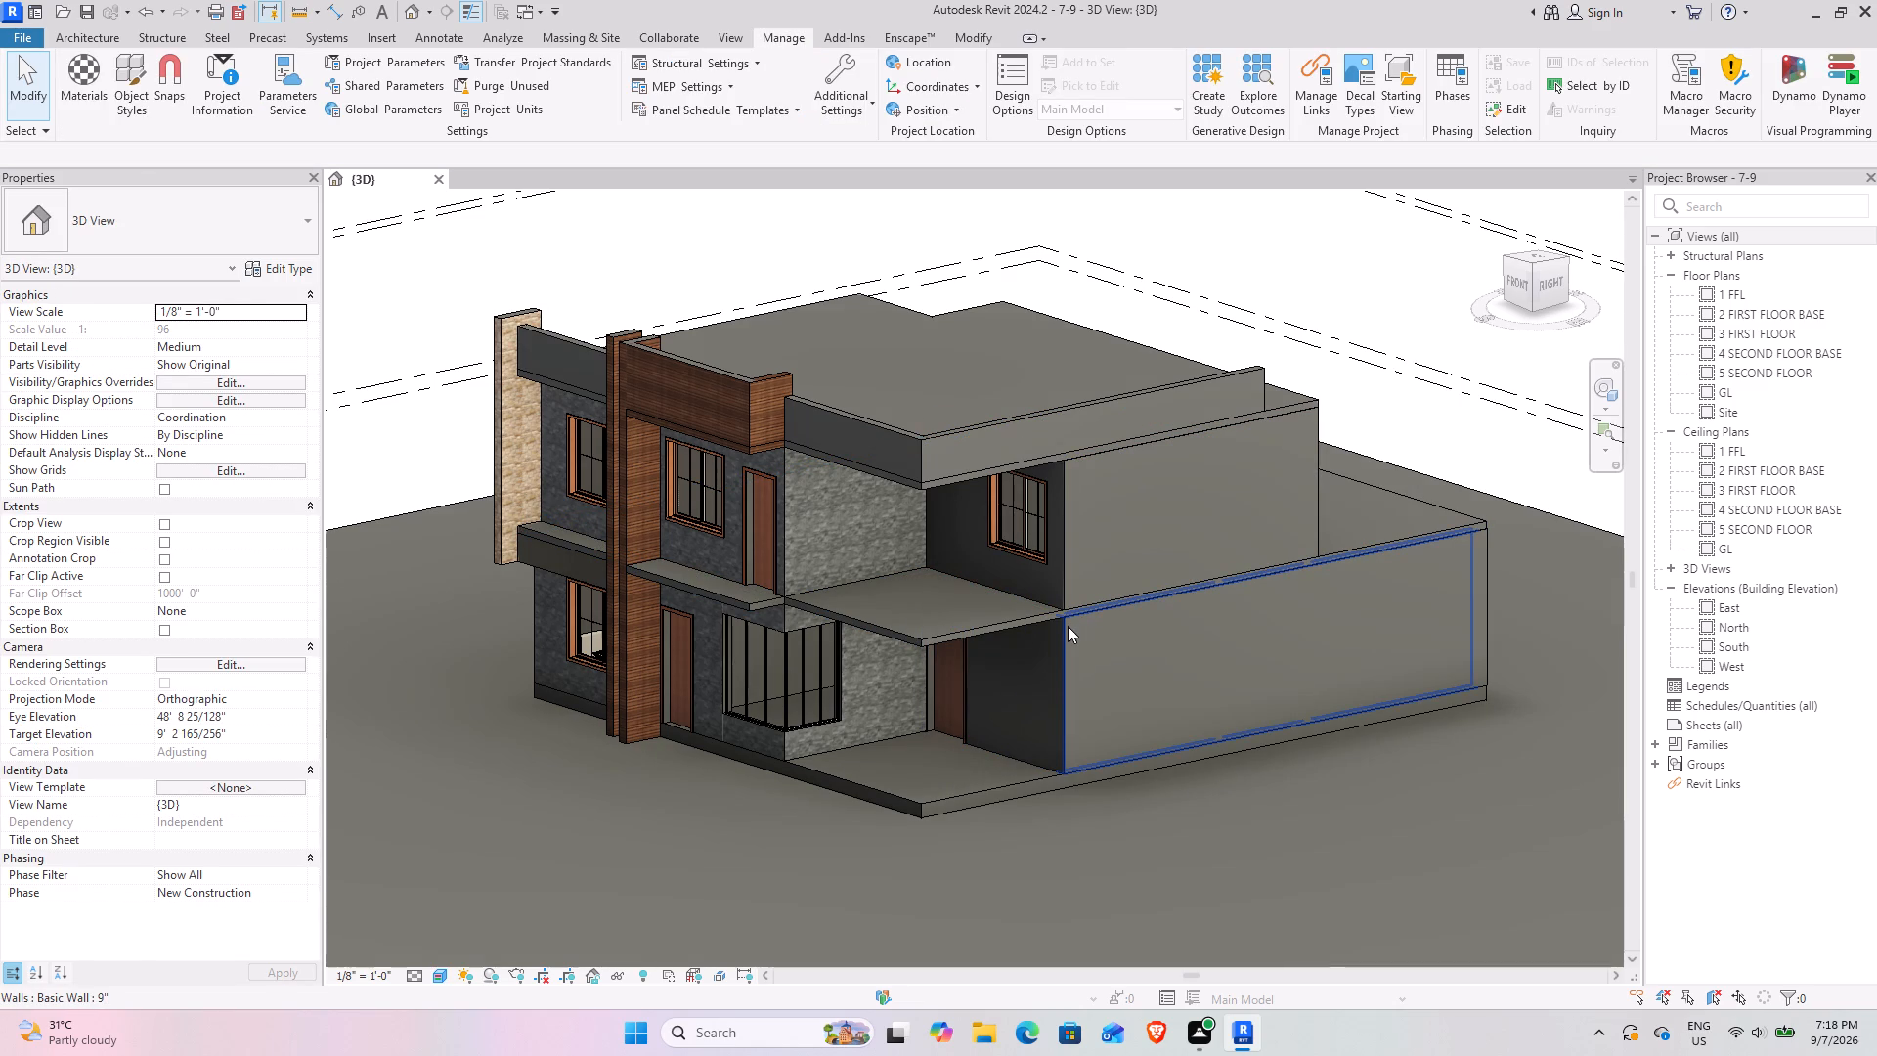
left_click(1028, 613)
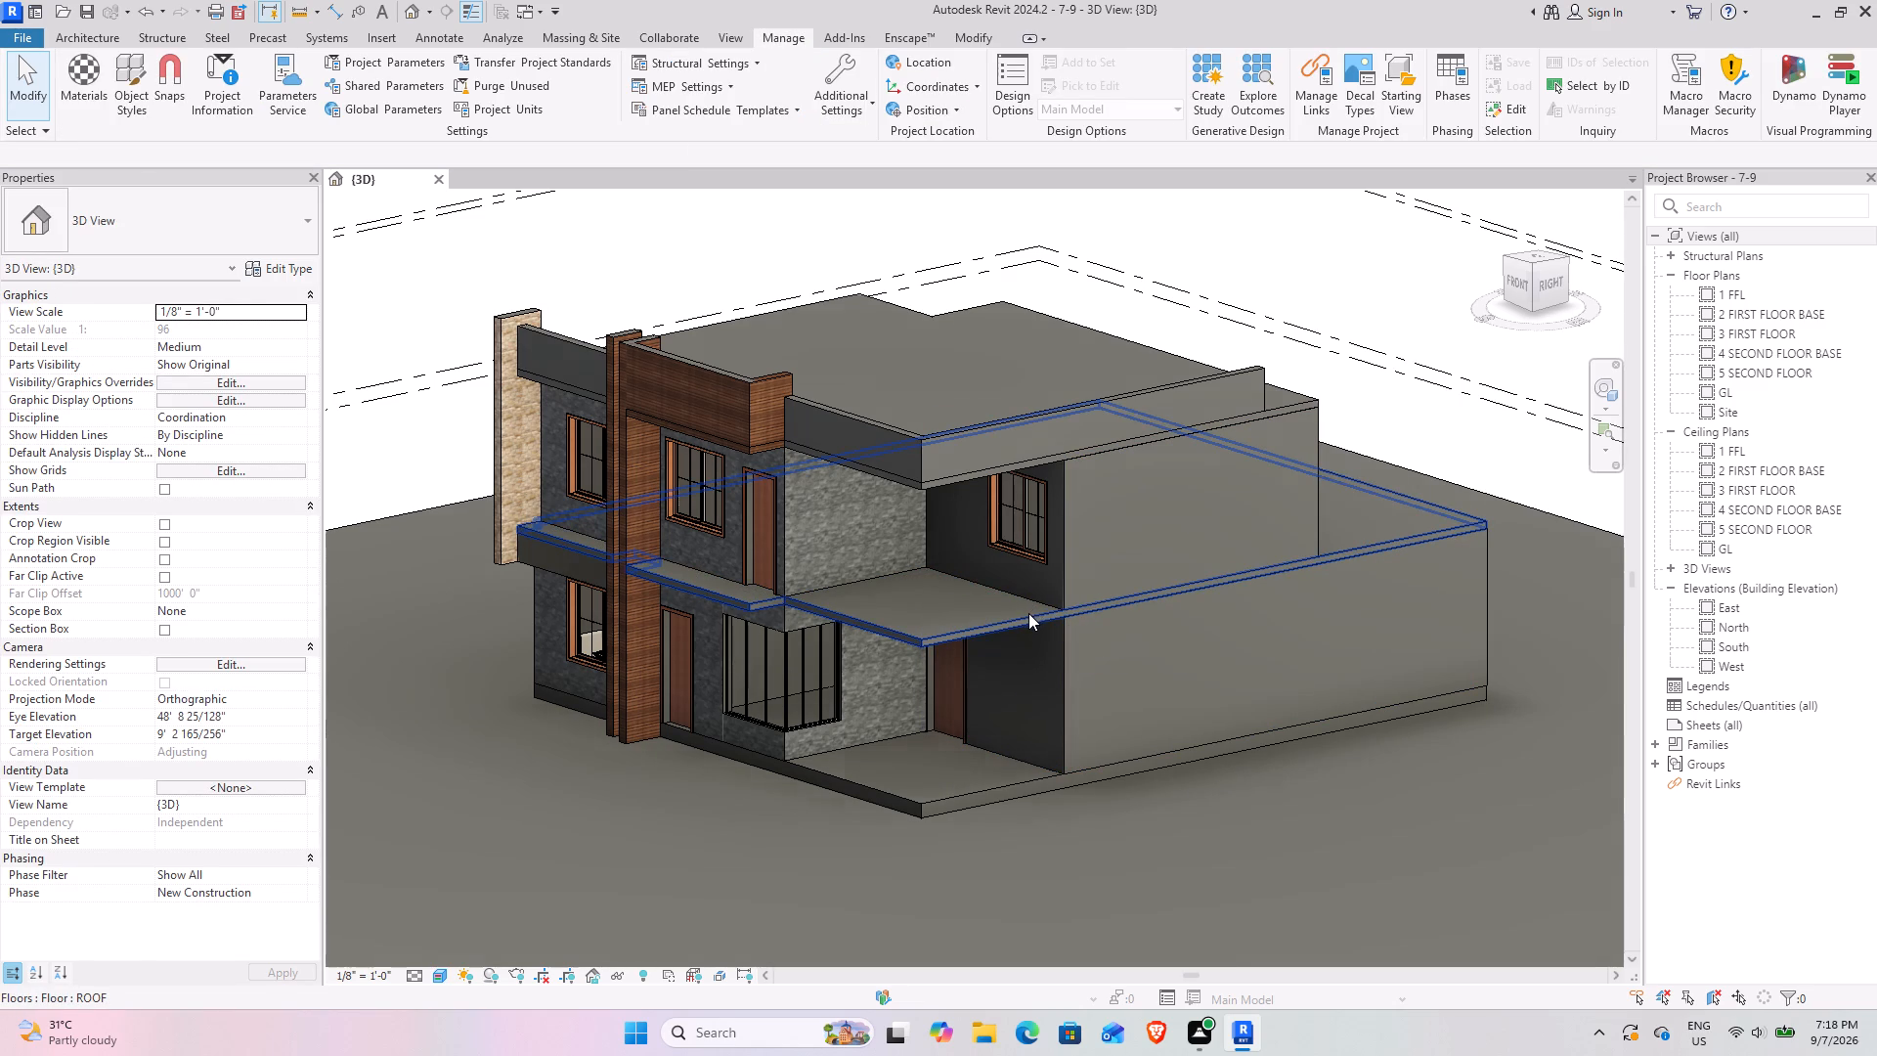
left_click(1071, 562)
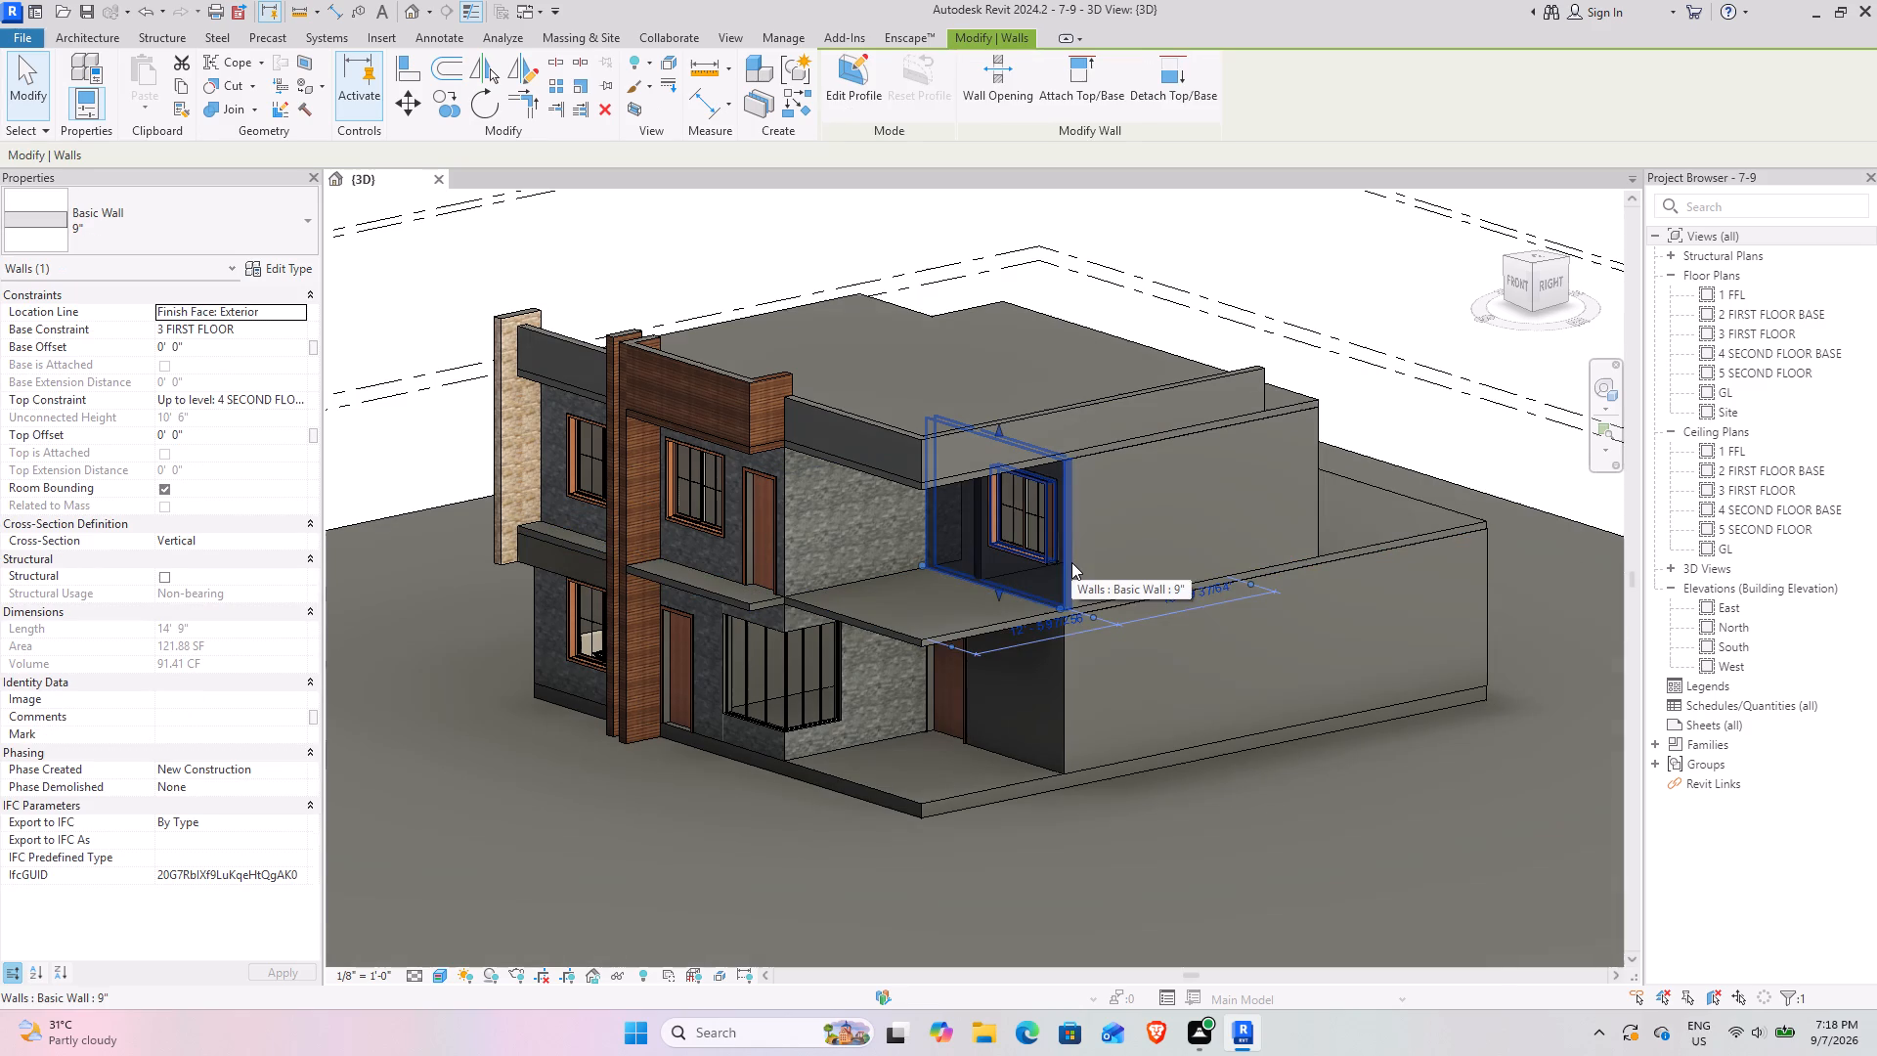
left_click(953, 922)
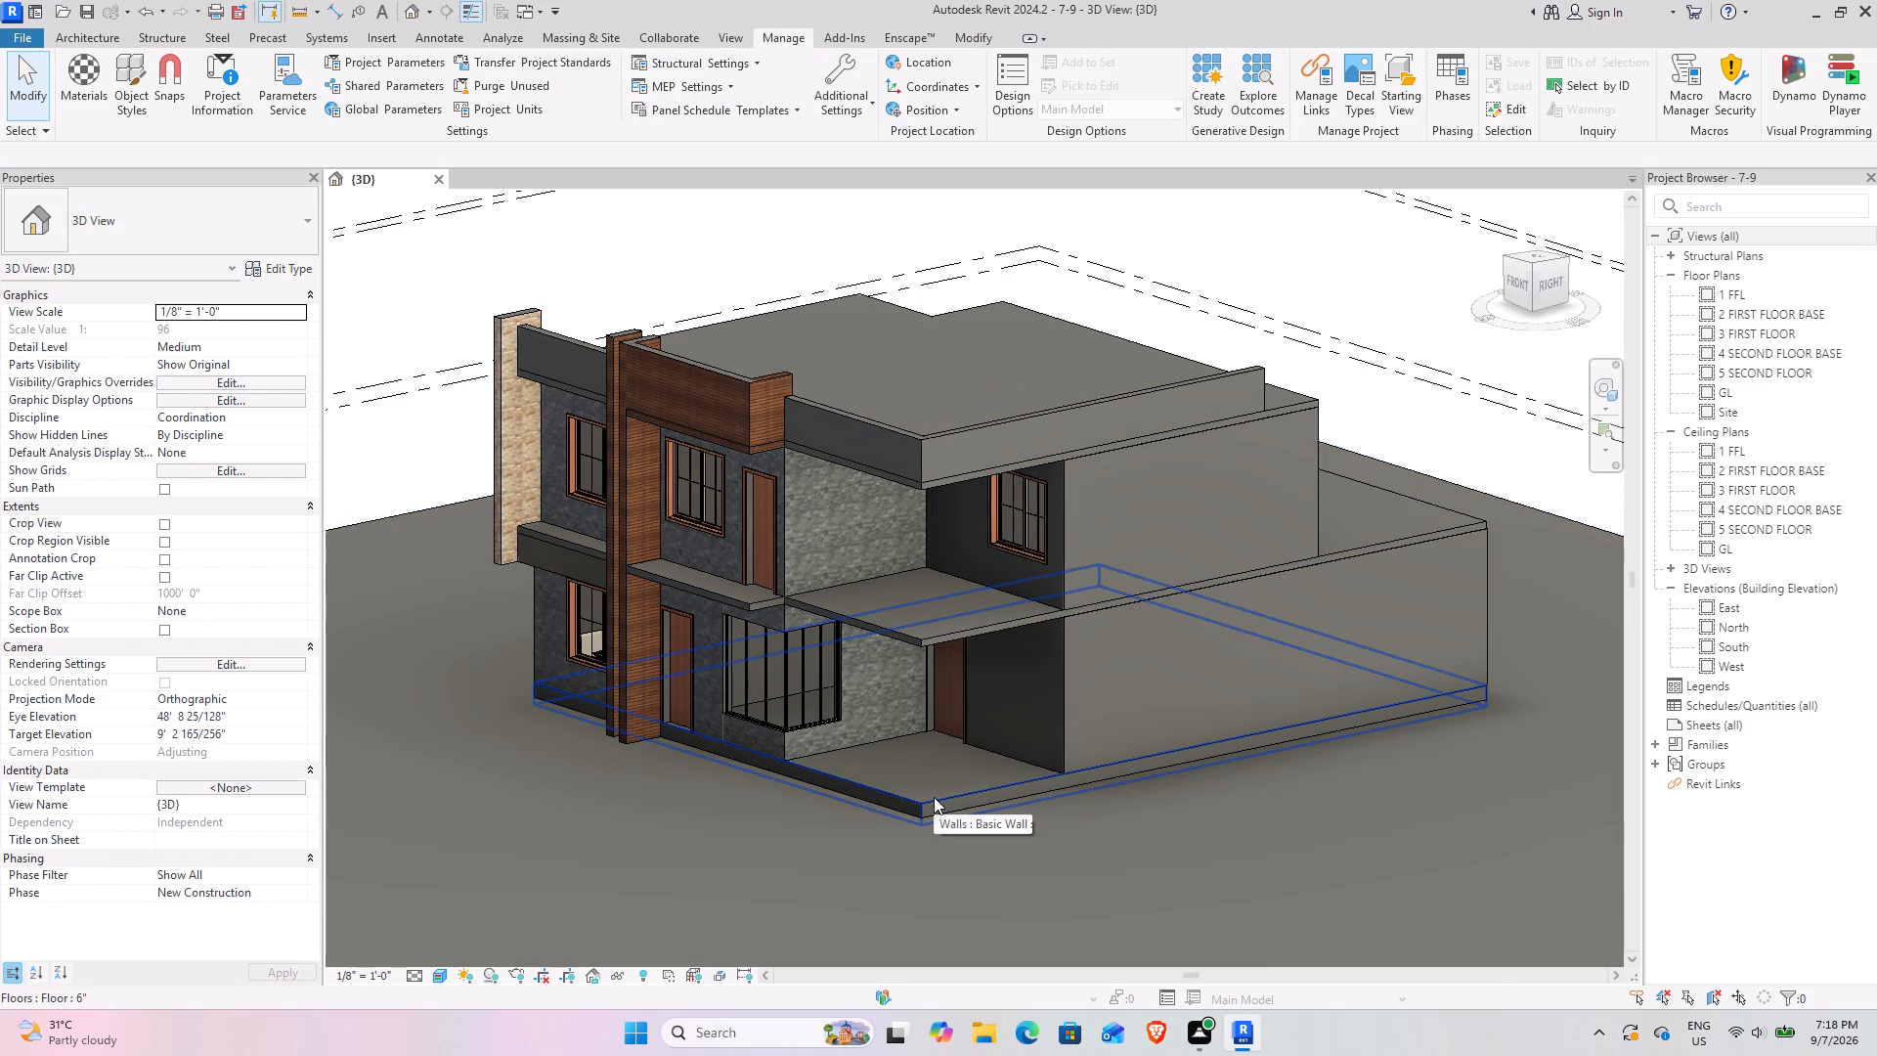
Inspect the ground floor element around the base of the house's front corner.
right_click(933, 847)
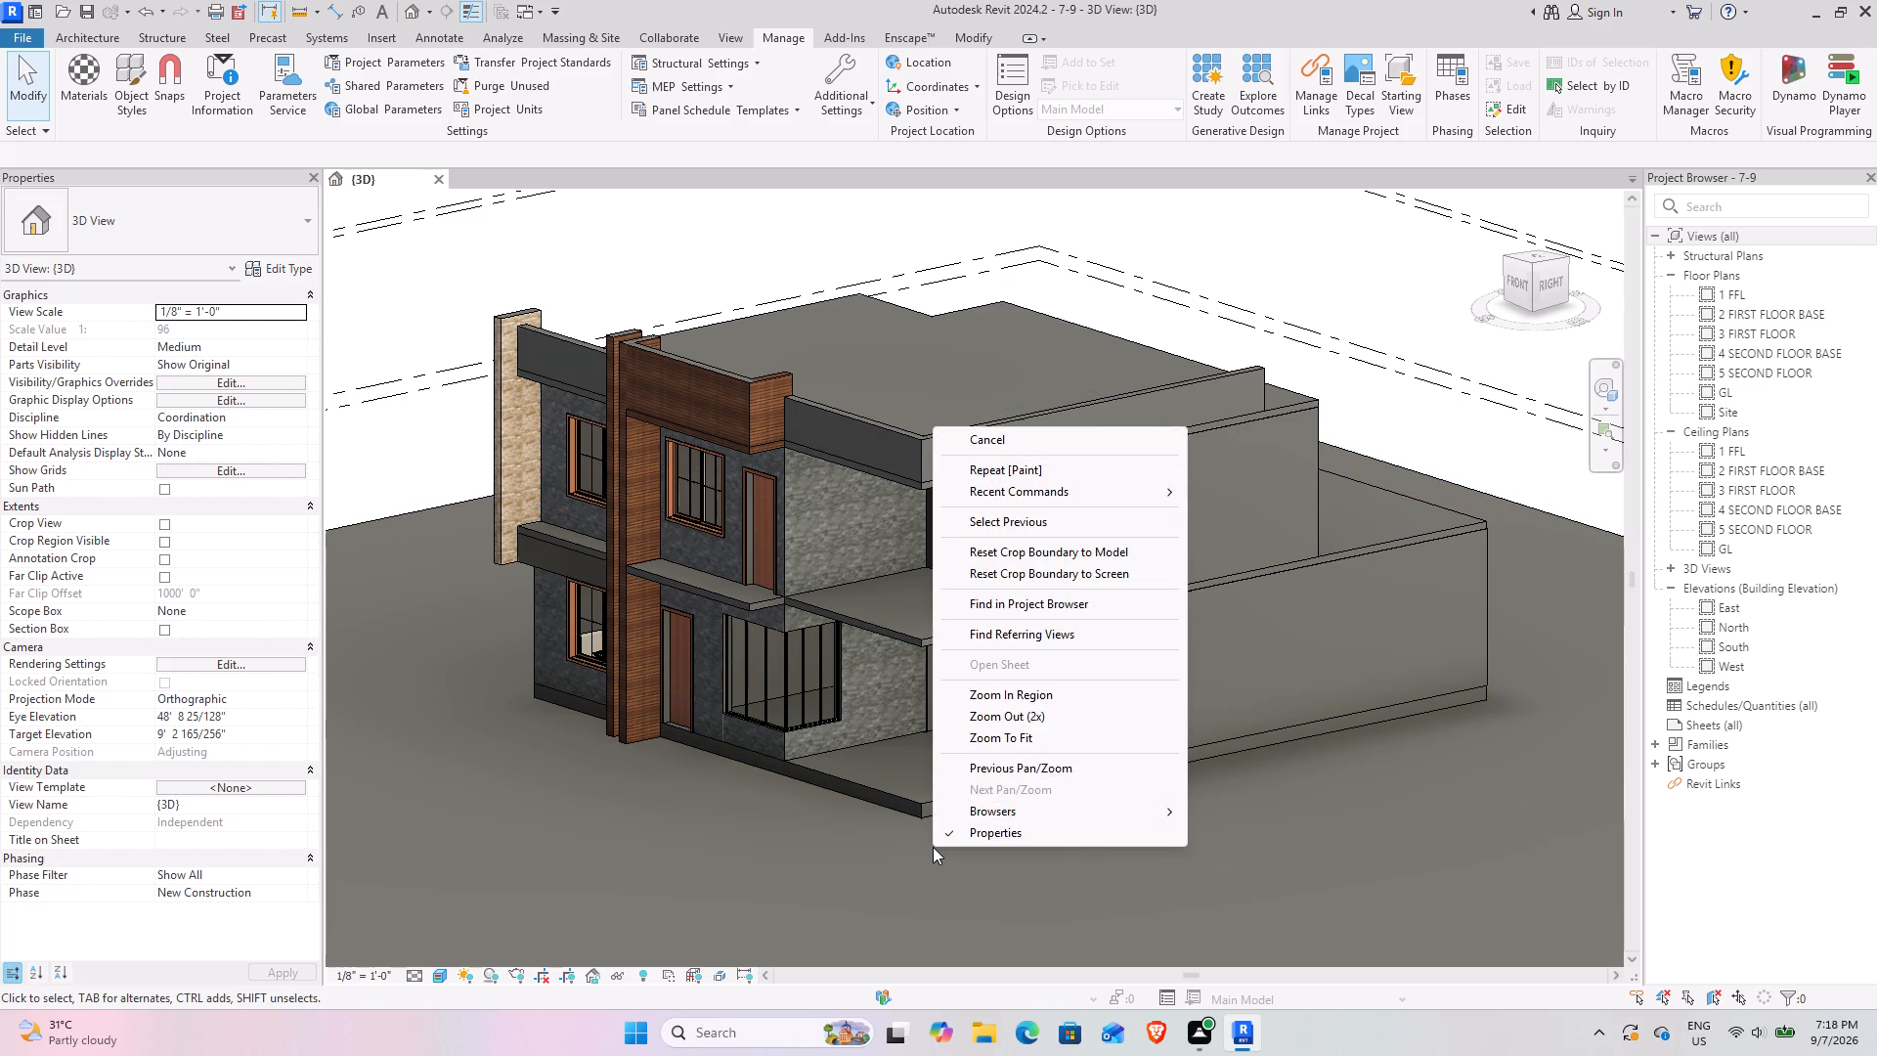
left_click(891, 873)
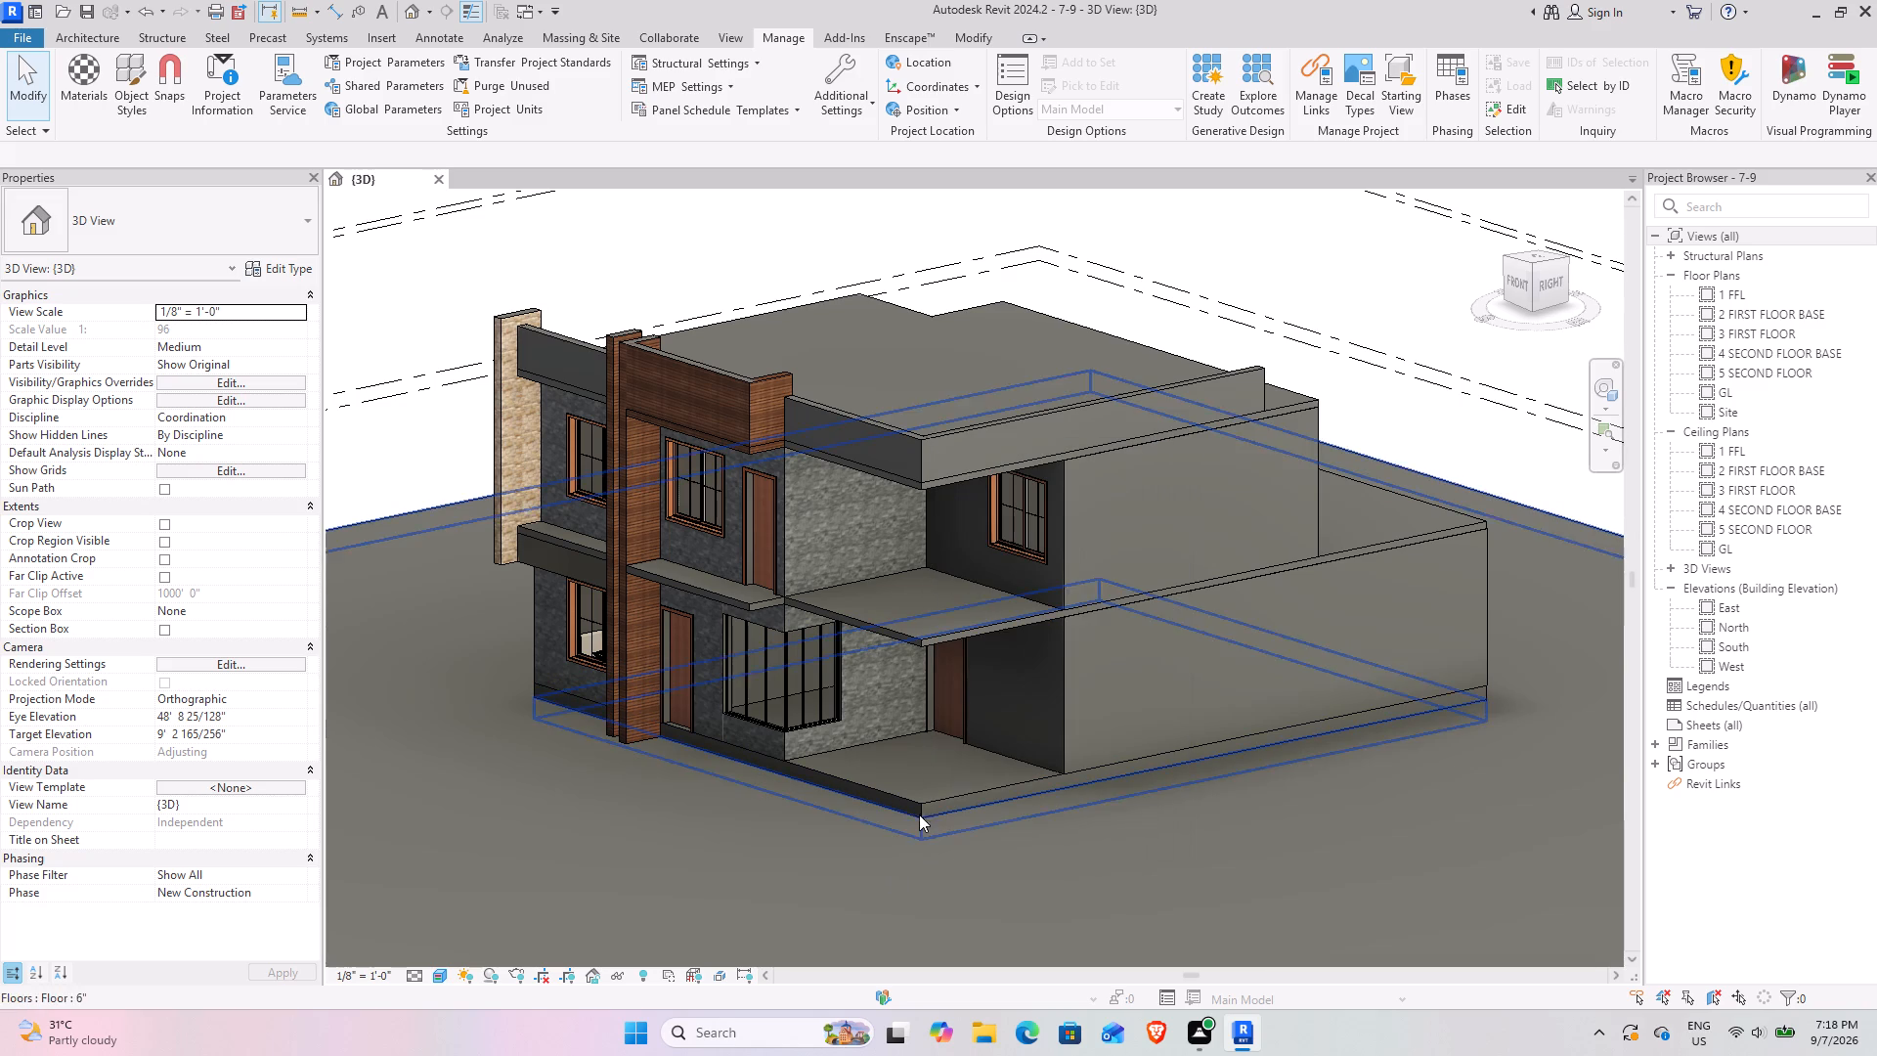
right_click(926, 802)
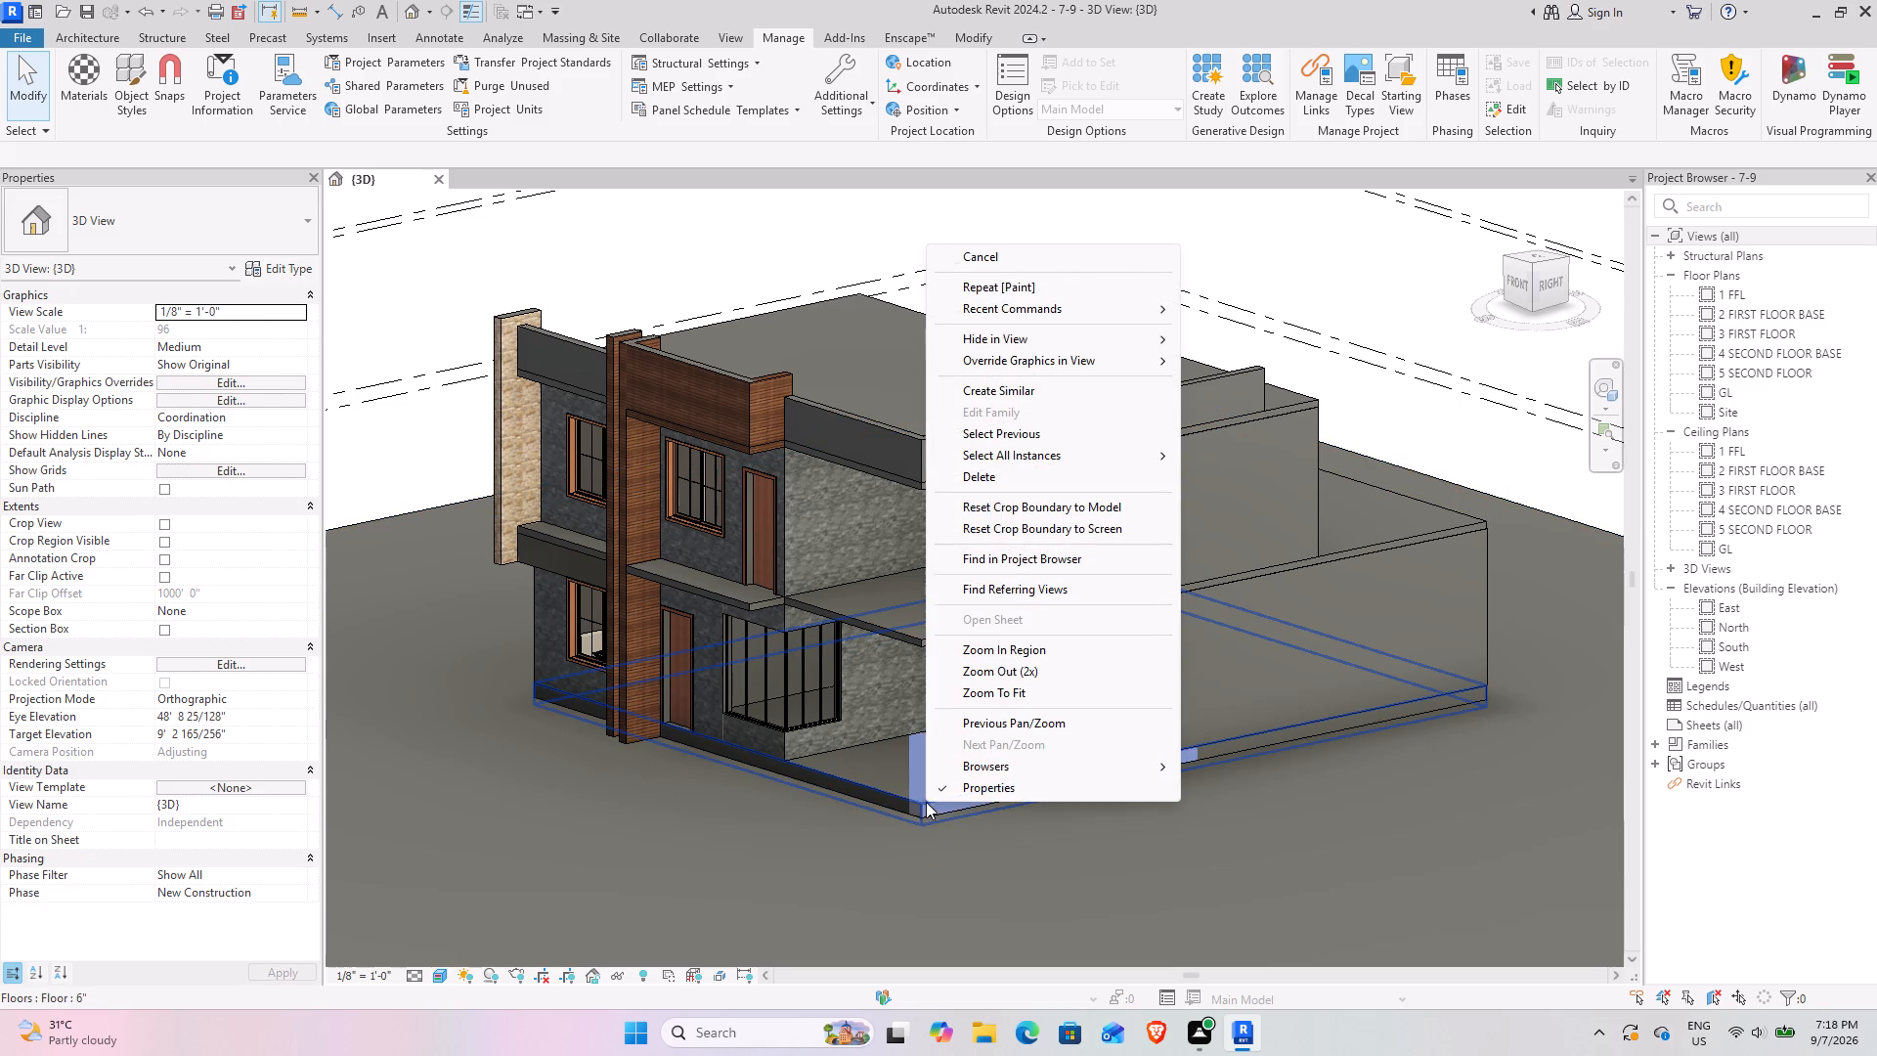
left_click(853, 888)
left_click(853, 888)
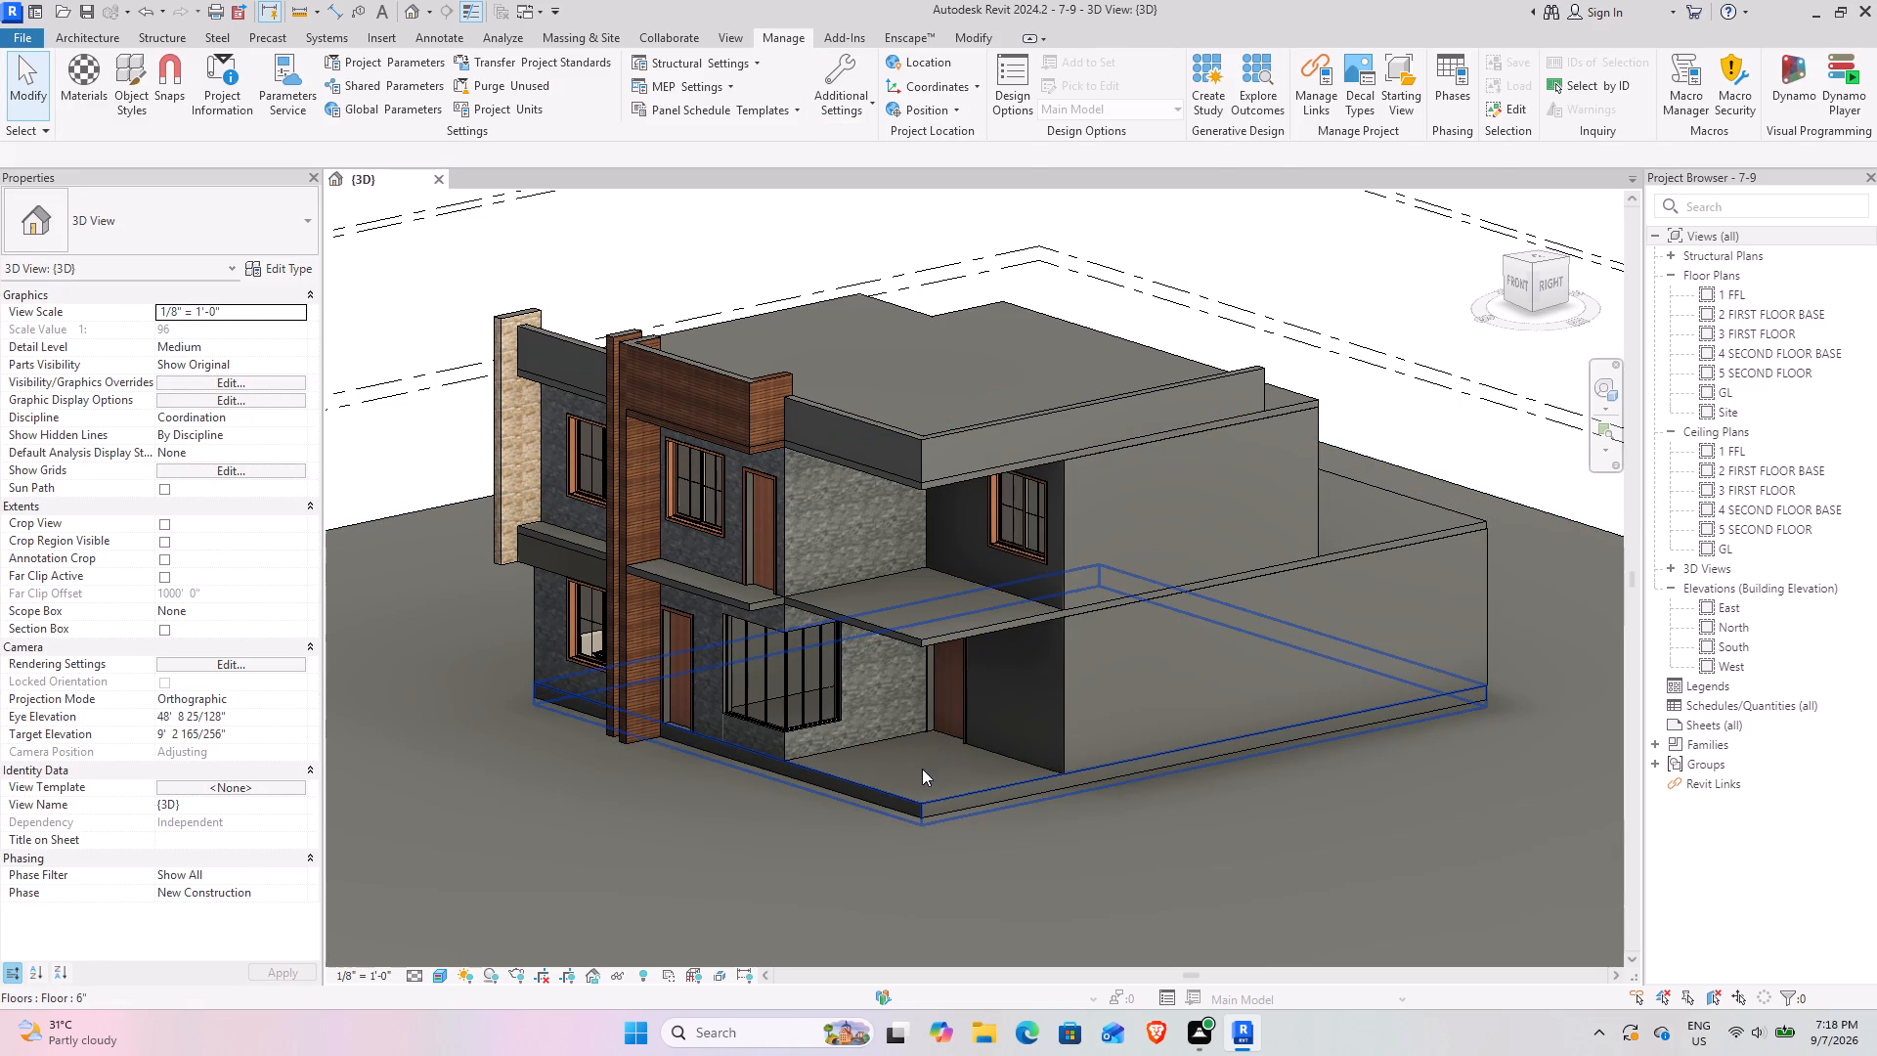
left_click(895, 820)
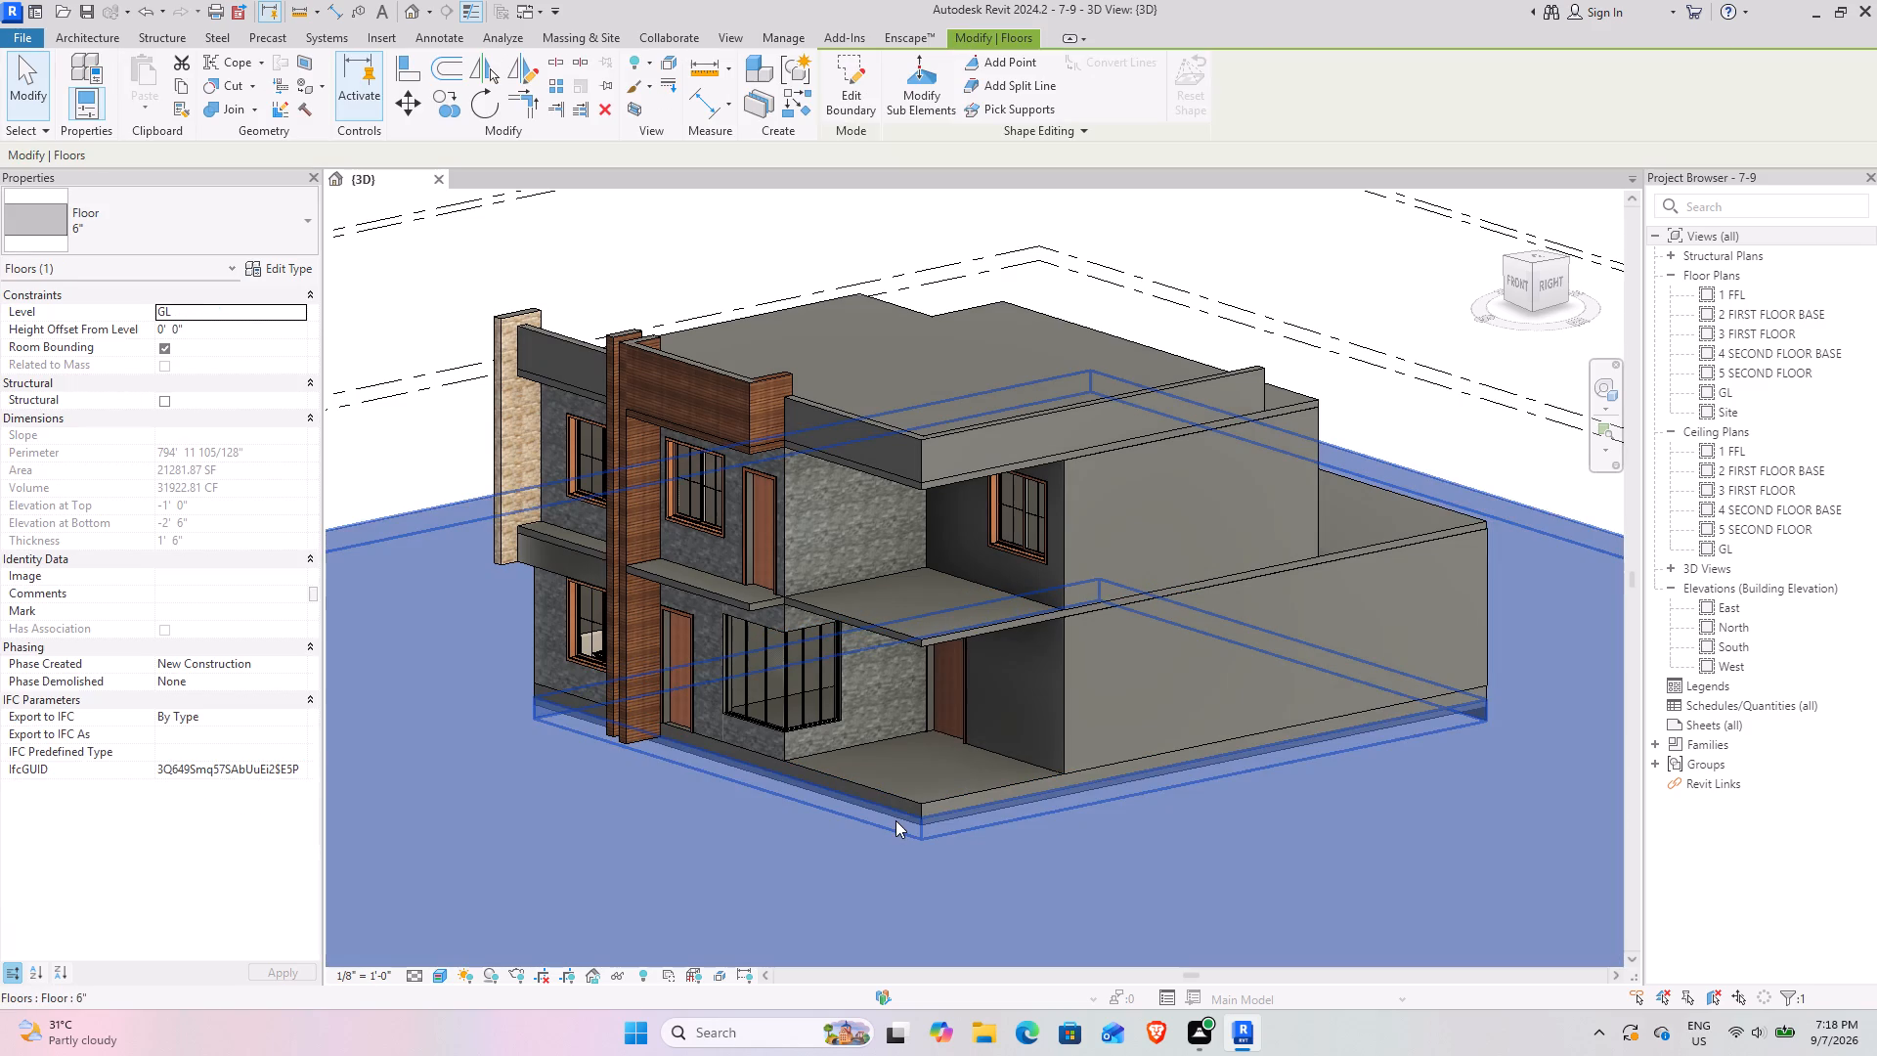
left_click(879, 855)
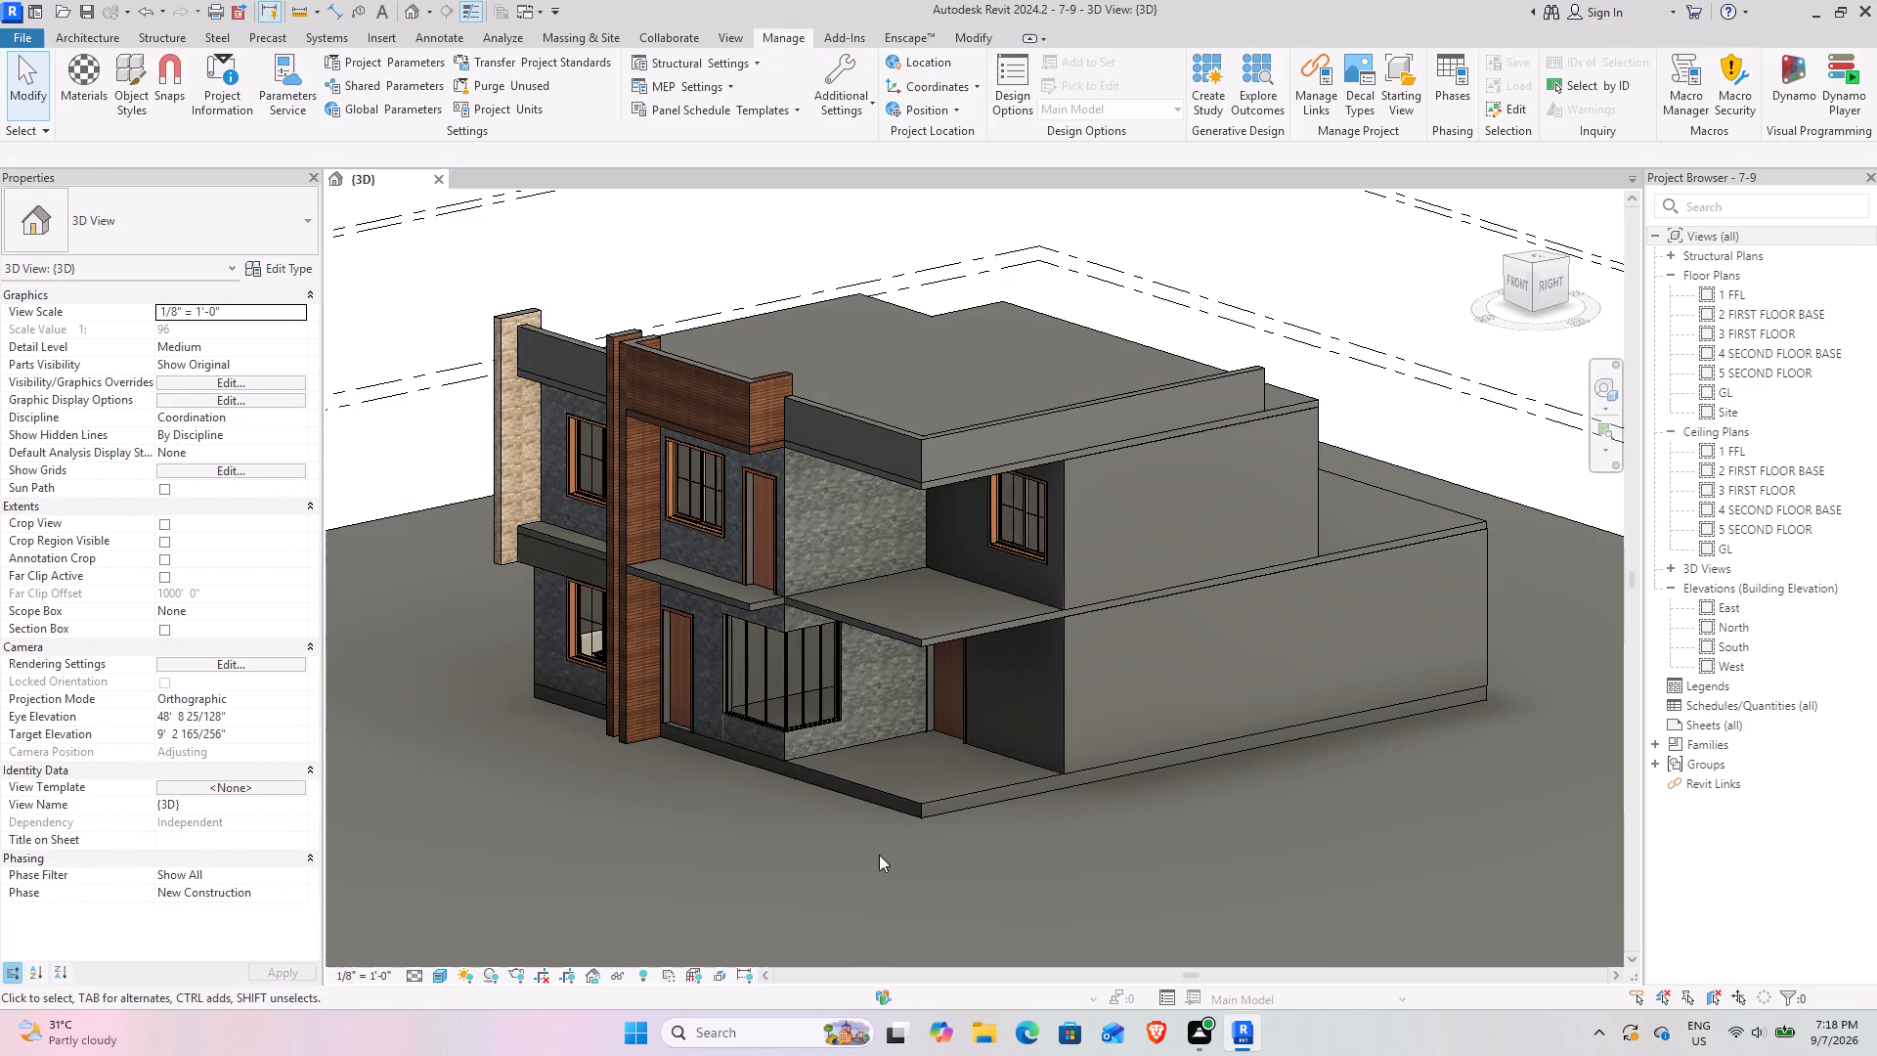
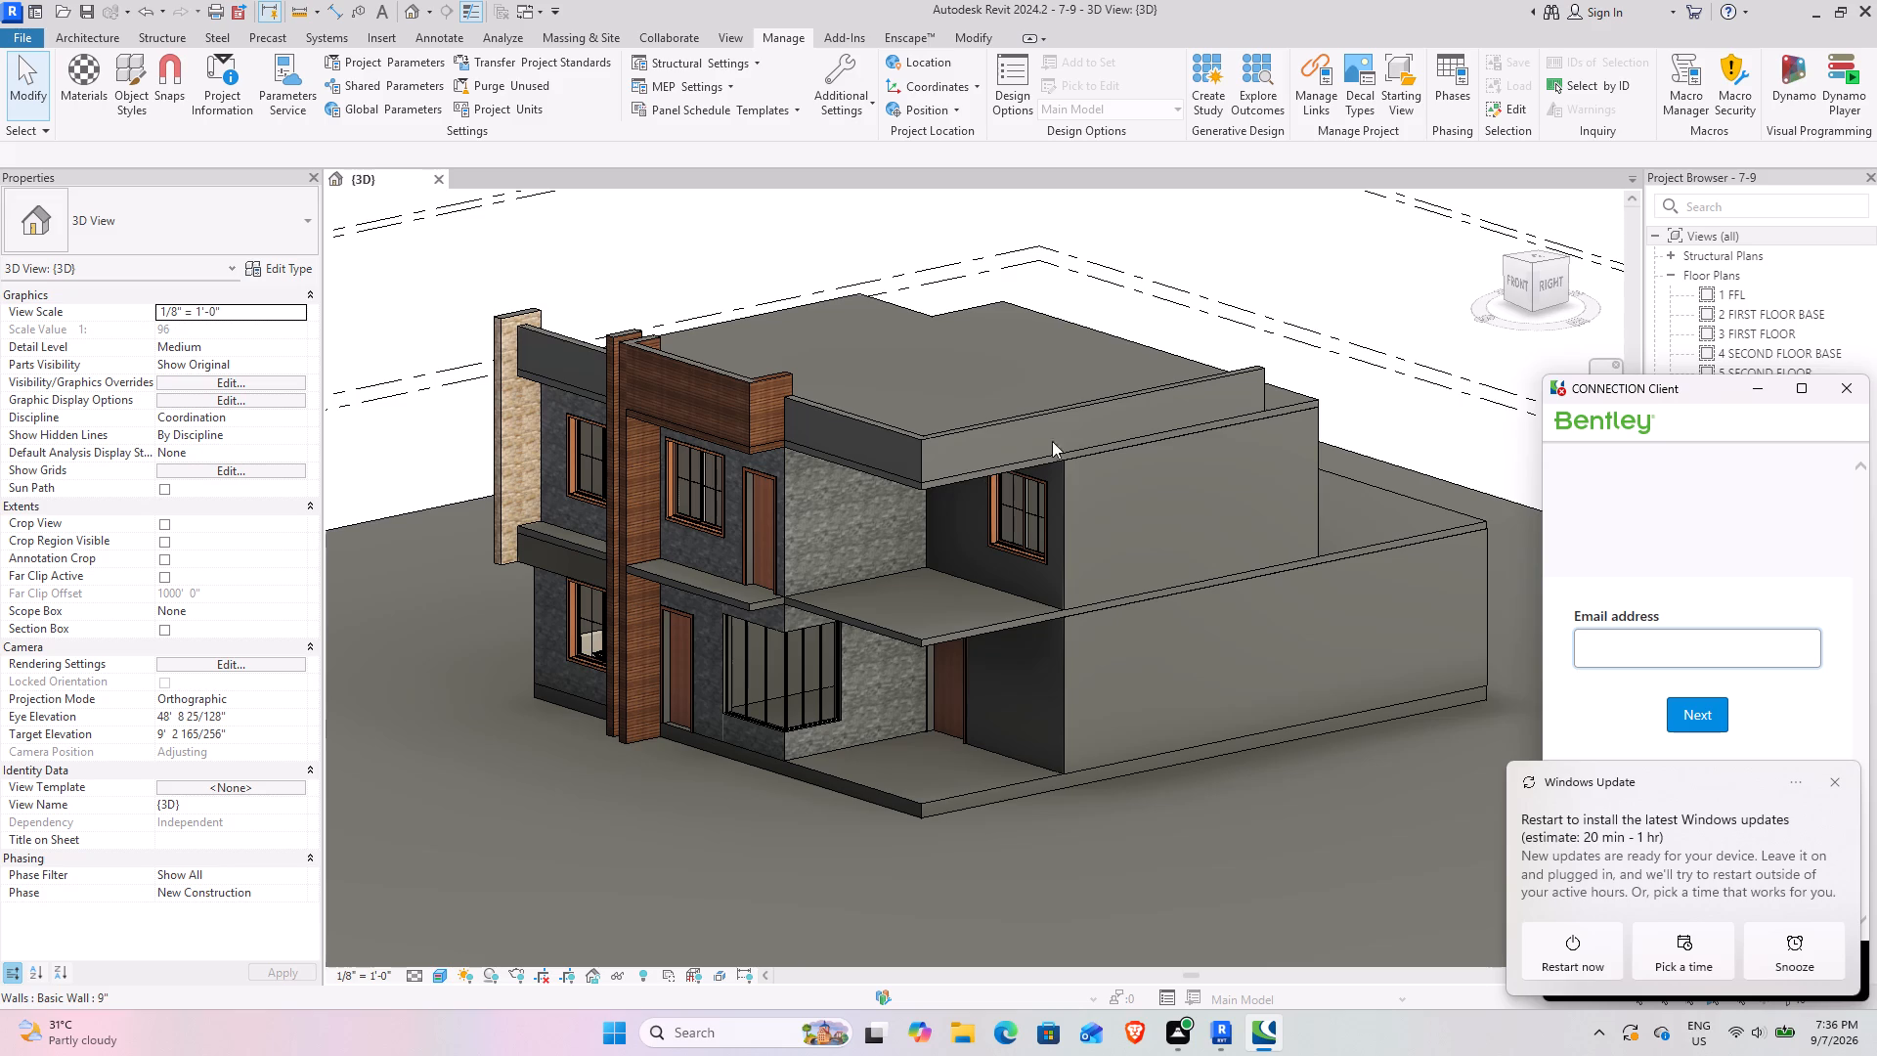
Close the Bentley CONNECTION Client sign-in window and dismiss the Windows Update notification covering the model view.
left_click(1844, 381)
left_click(1838, 779)
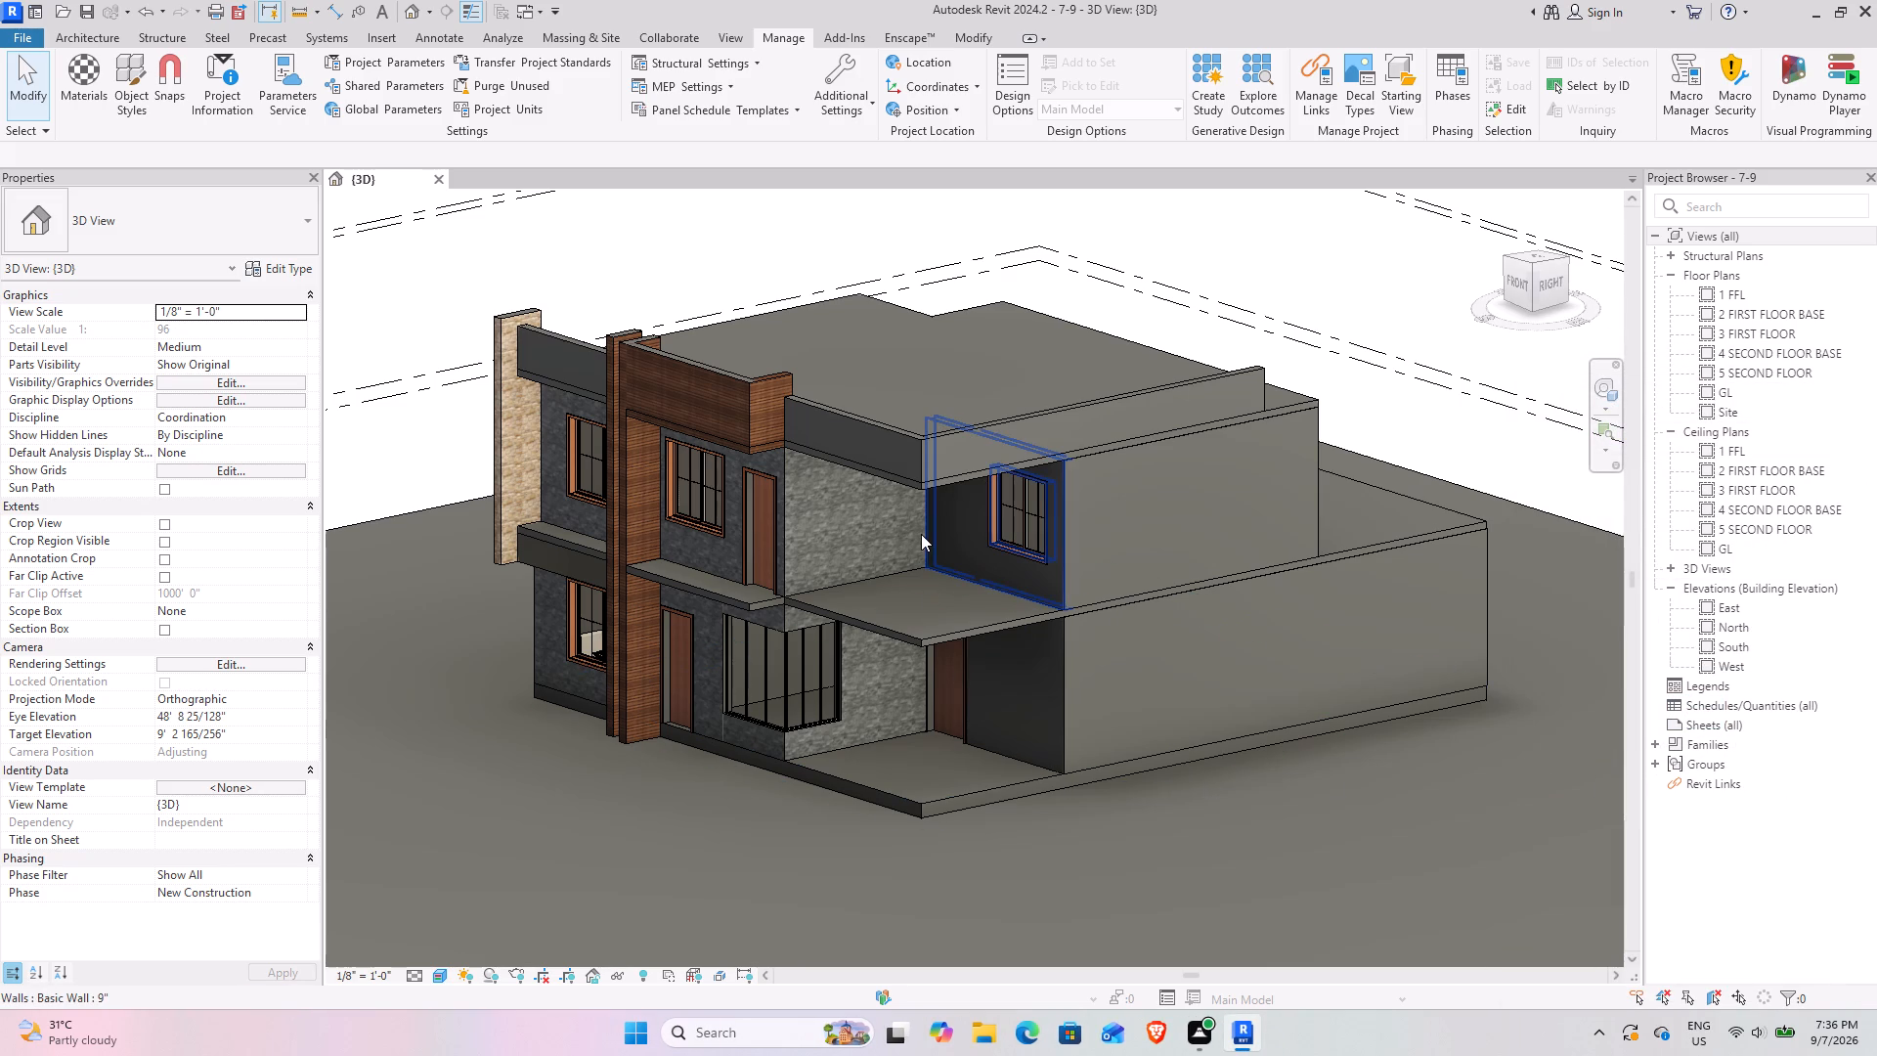
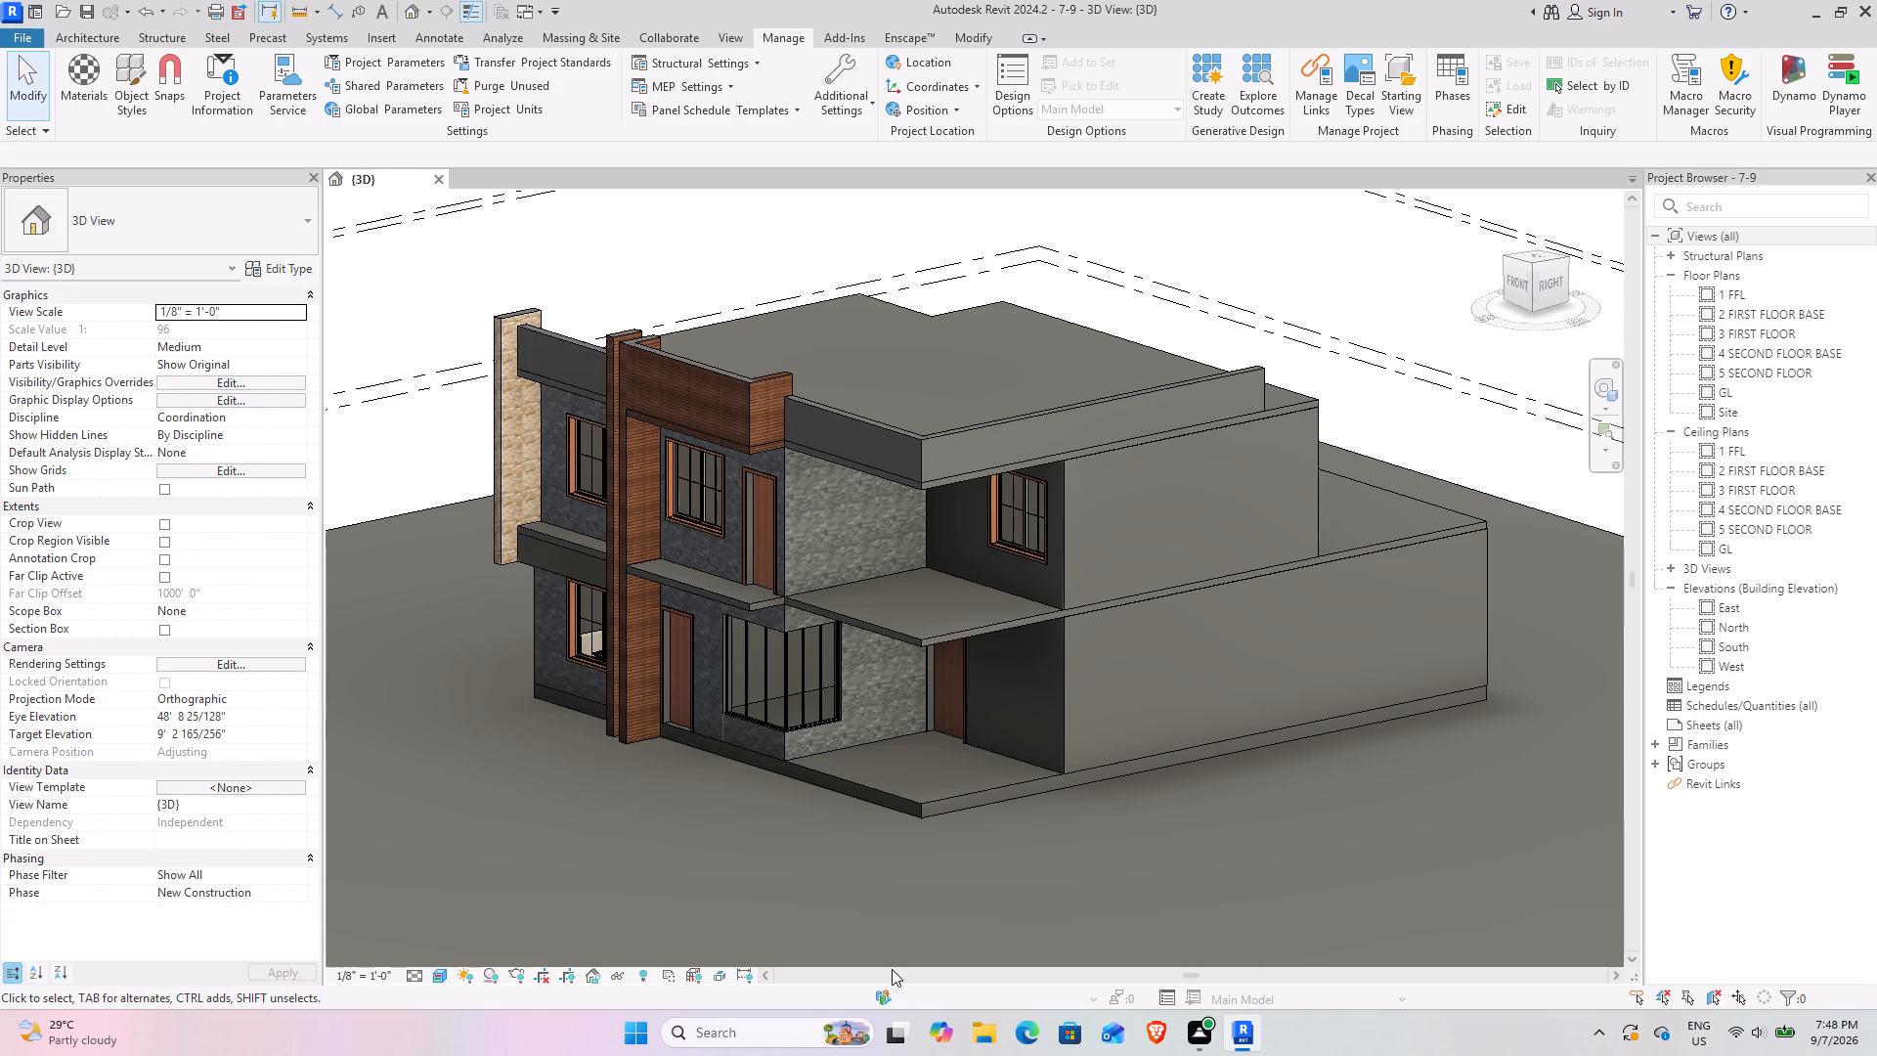
Examine the house's front facade up close, including the stone and timber cladding, doors, windows and projecting slabs.
left_click_drag(996, 972, 1302, 980)
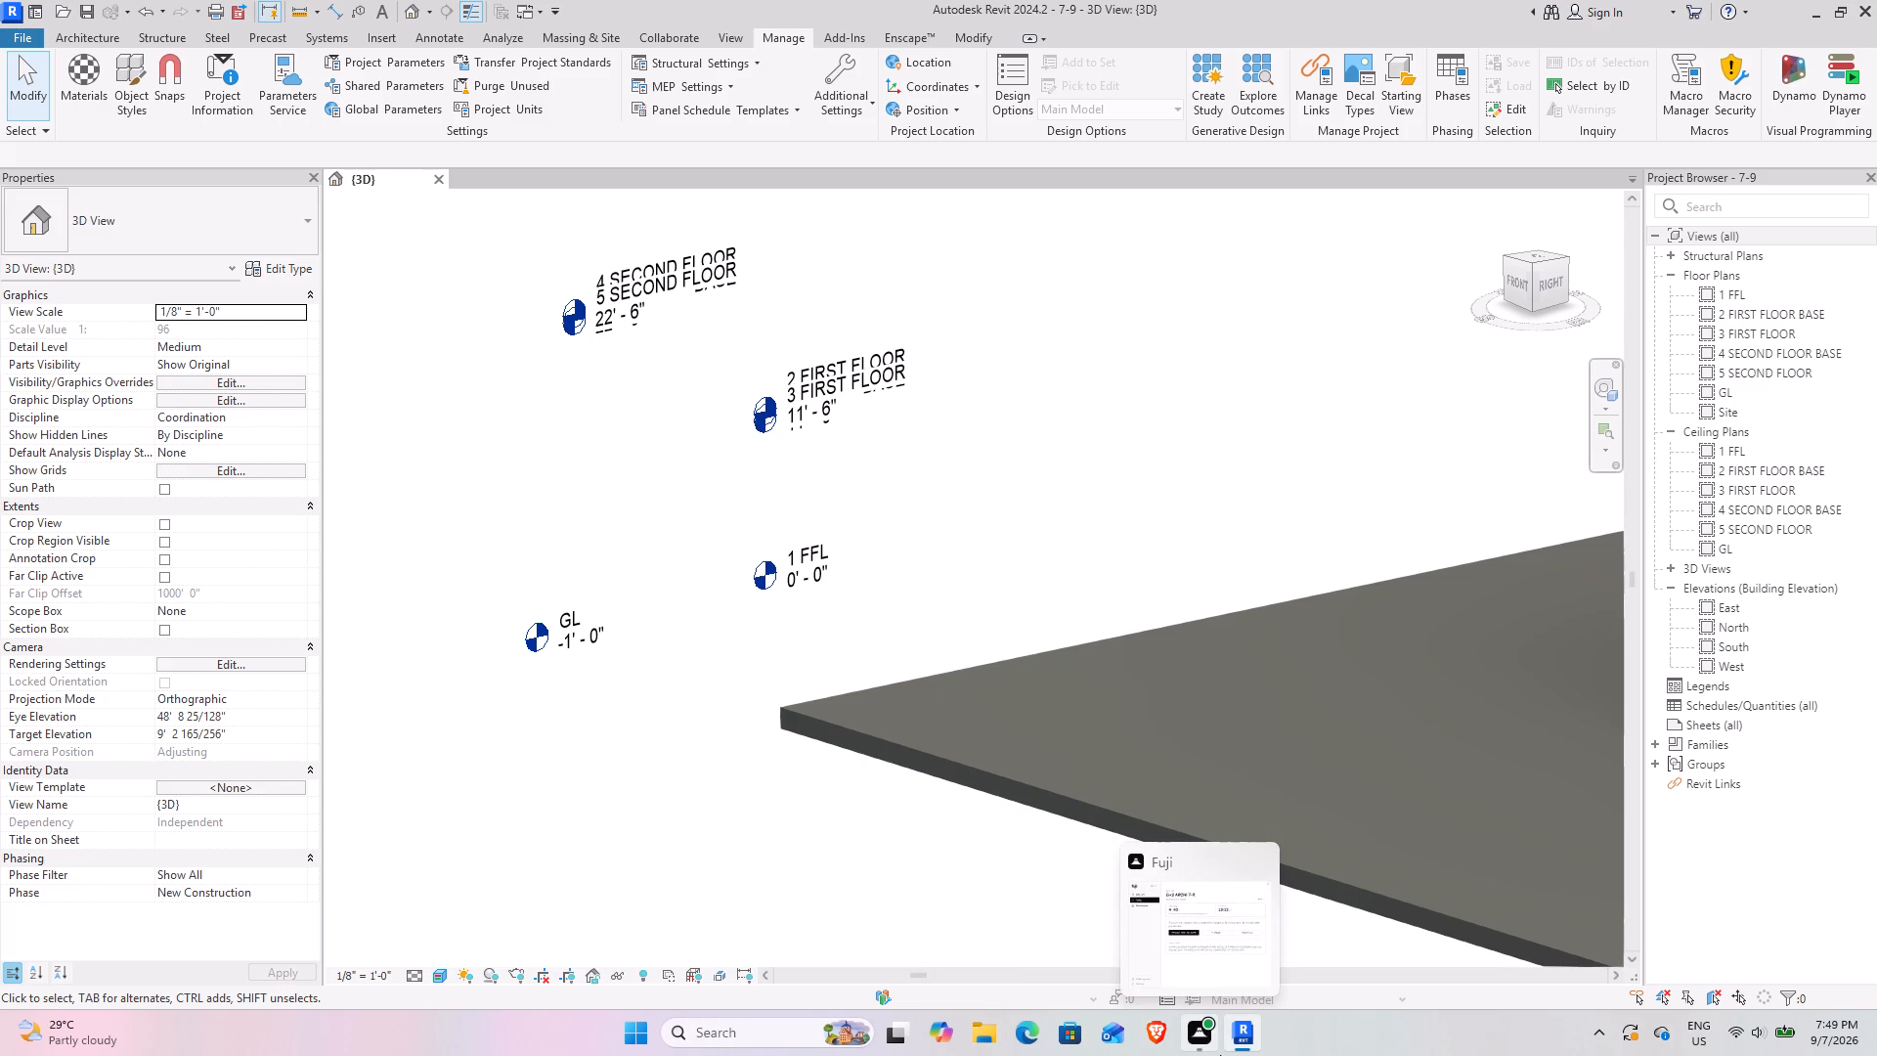
scroll(966, 1055, "down", 4, "ctrl")
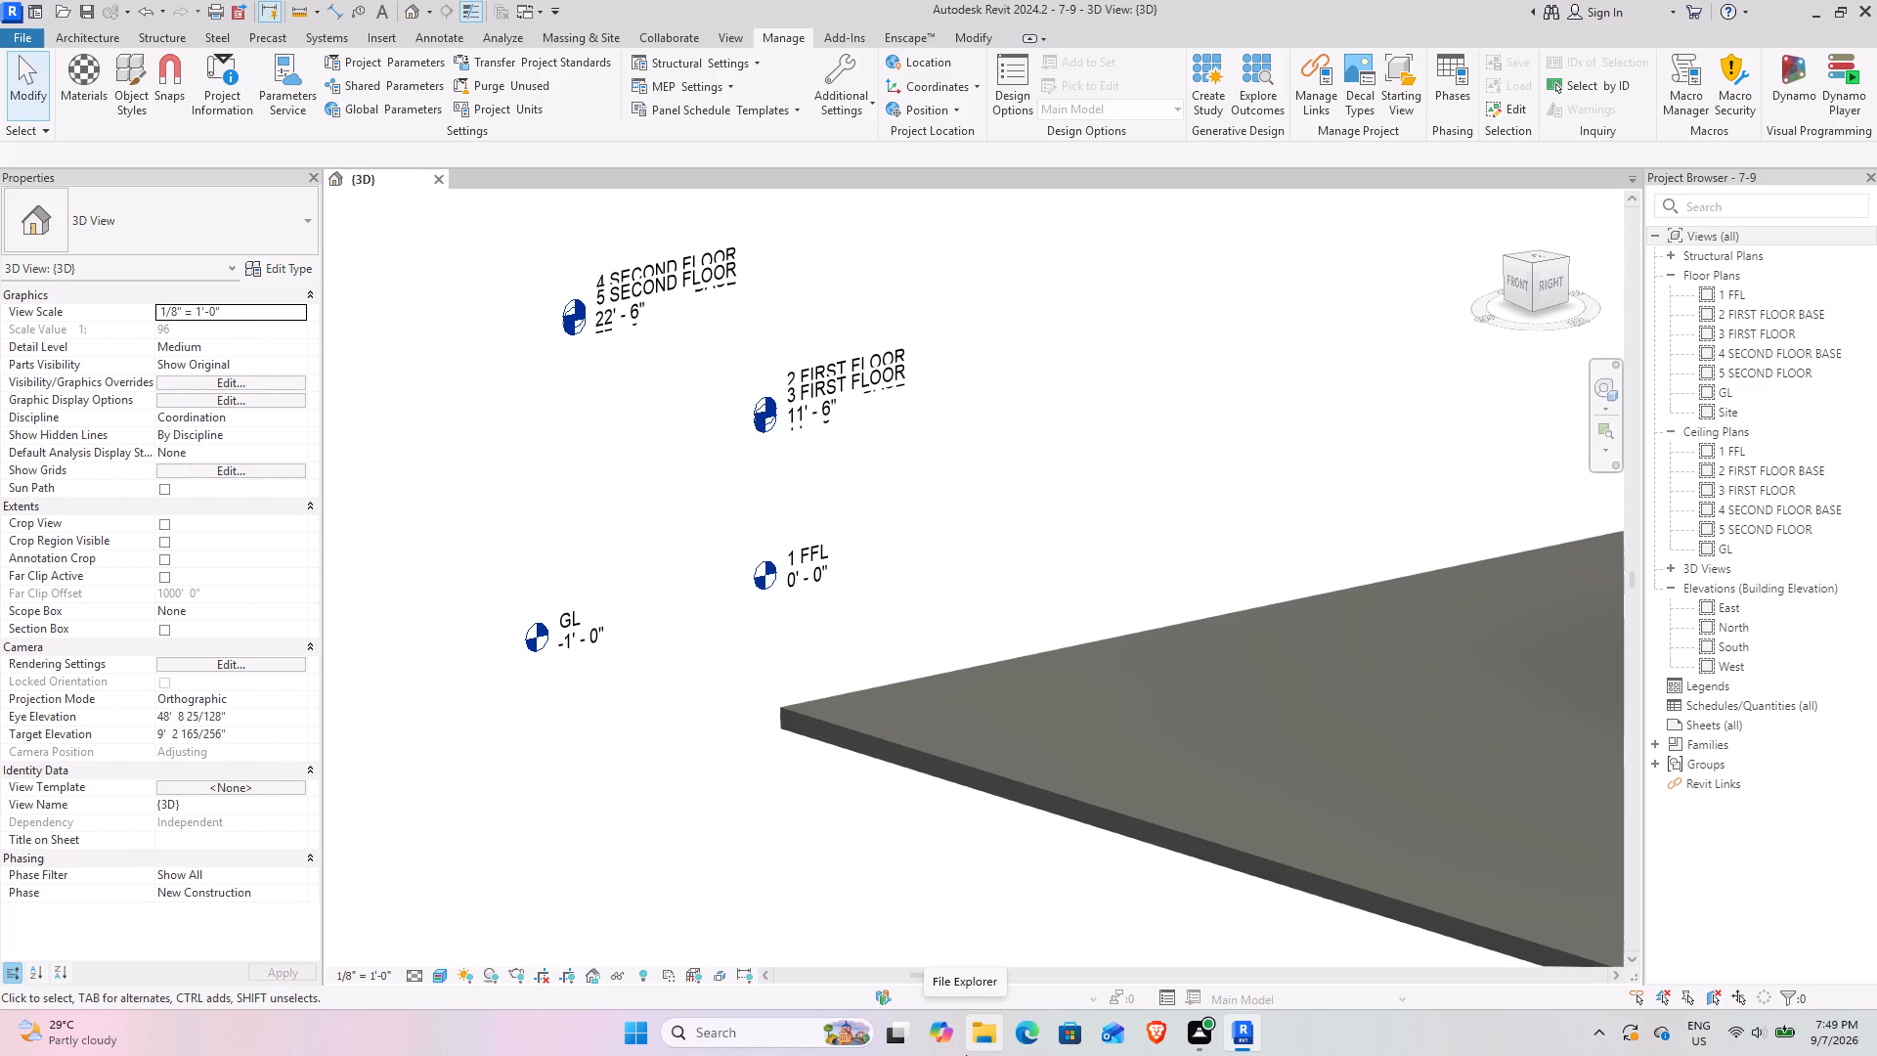
scroll(966, 1055, "down", 4, "ctrl")
scroll(322, 0, "down", 5)
scroll(998, 1055, "down", 3)
scroll(1113, 512, "down", 7)
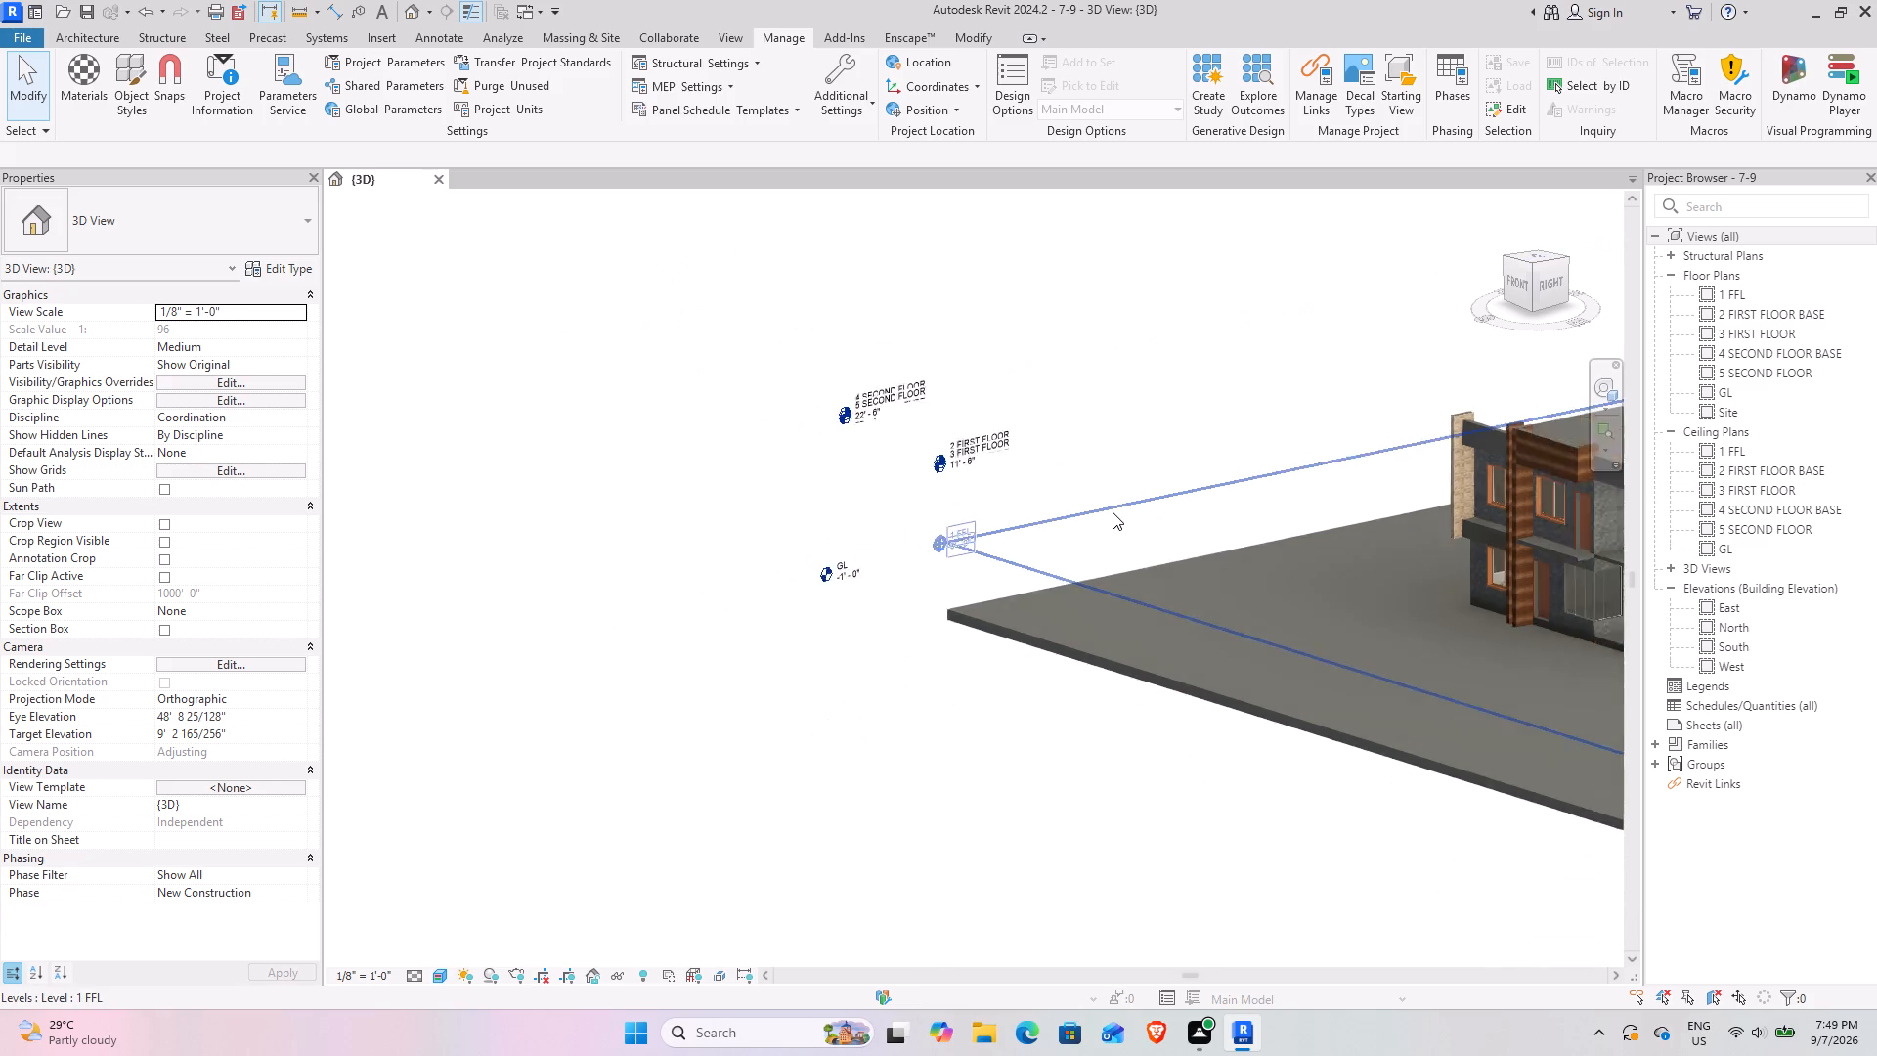
scroll(1113, 512, "down", 2)
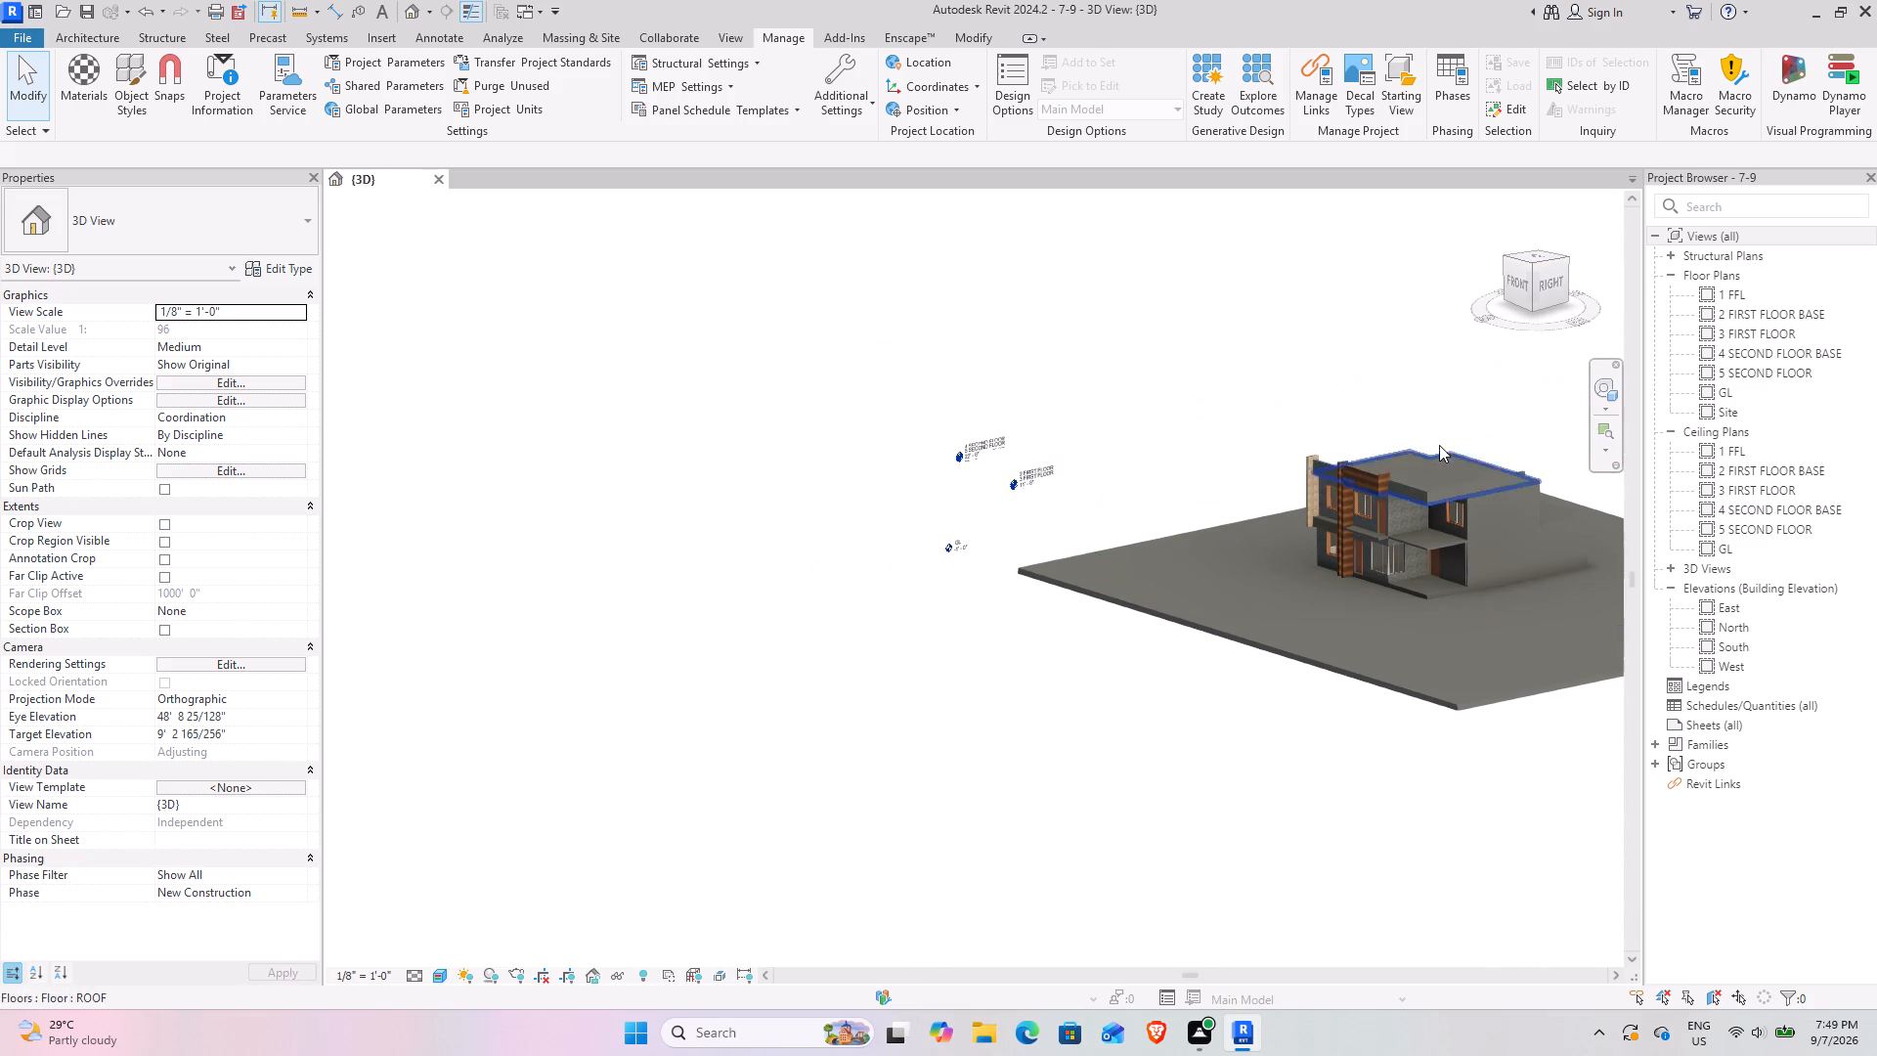
scroll(1412, 629, "up", 9)
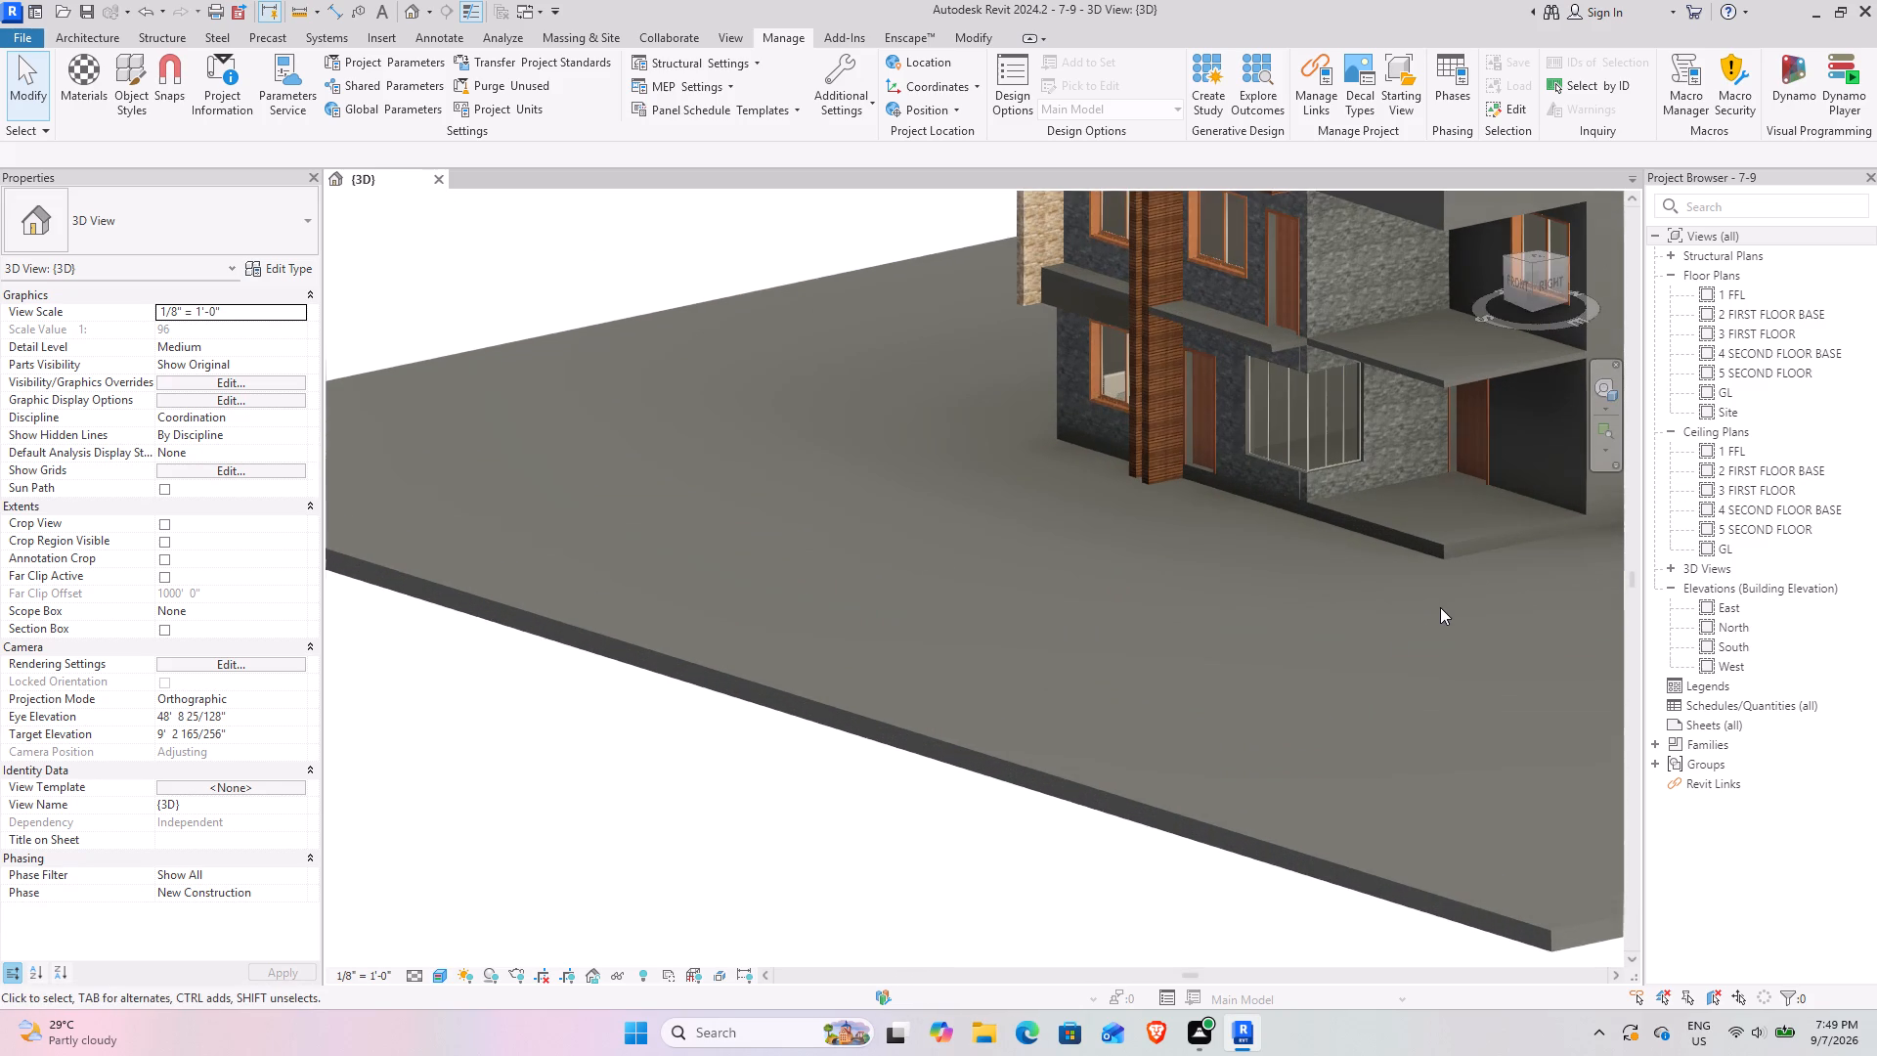
scroll(1586, 303, "down", 2)
middle_click_drag(1385, 296, 1191, 529)
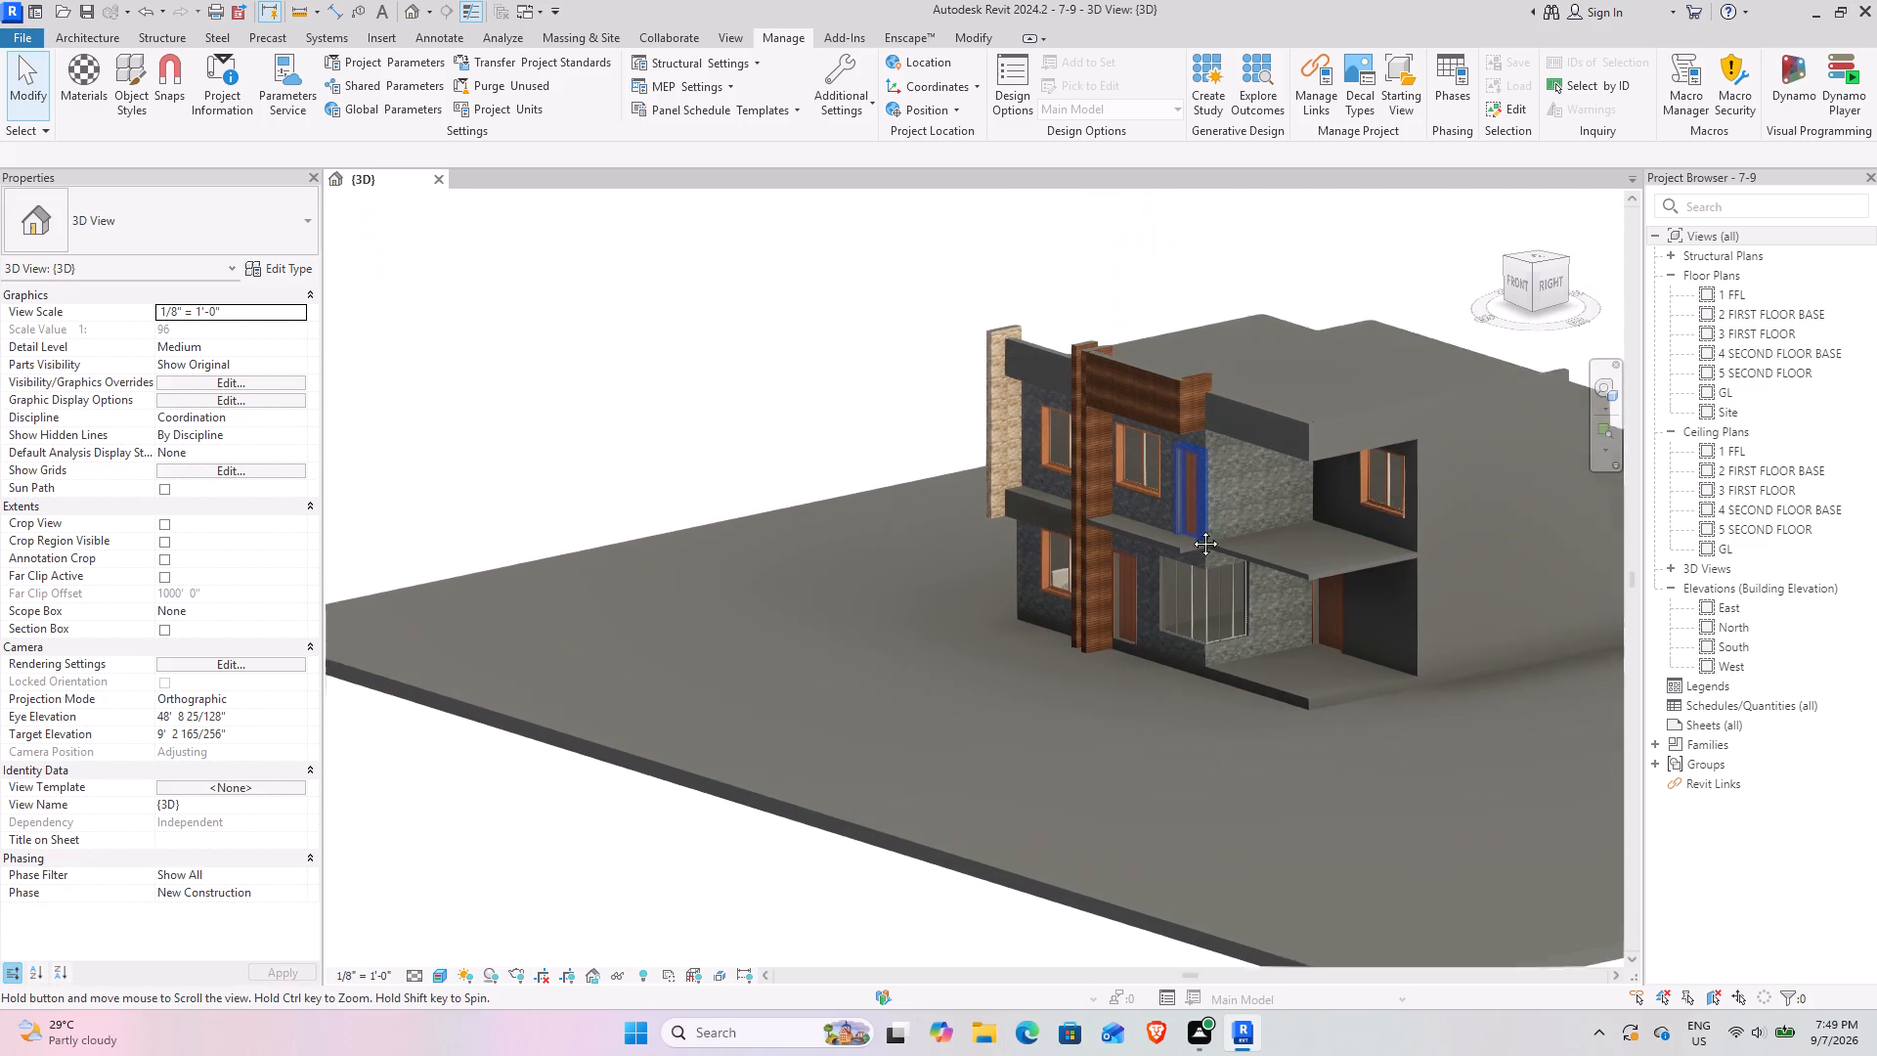
middle_click_drag(1191, 529, 1173, 540)
scroll(1173, 540, "up", 5)
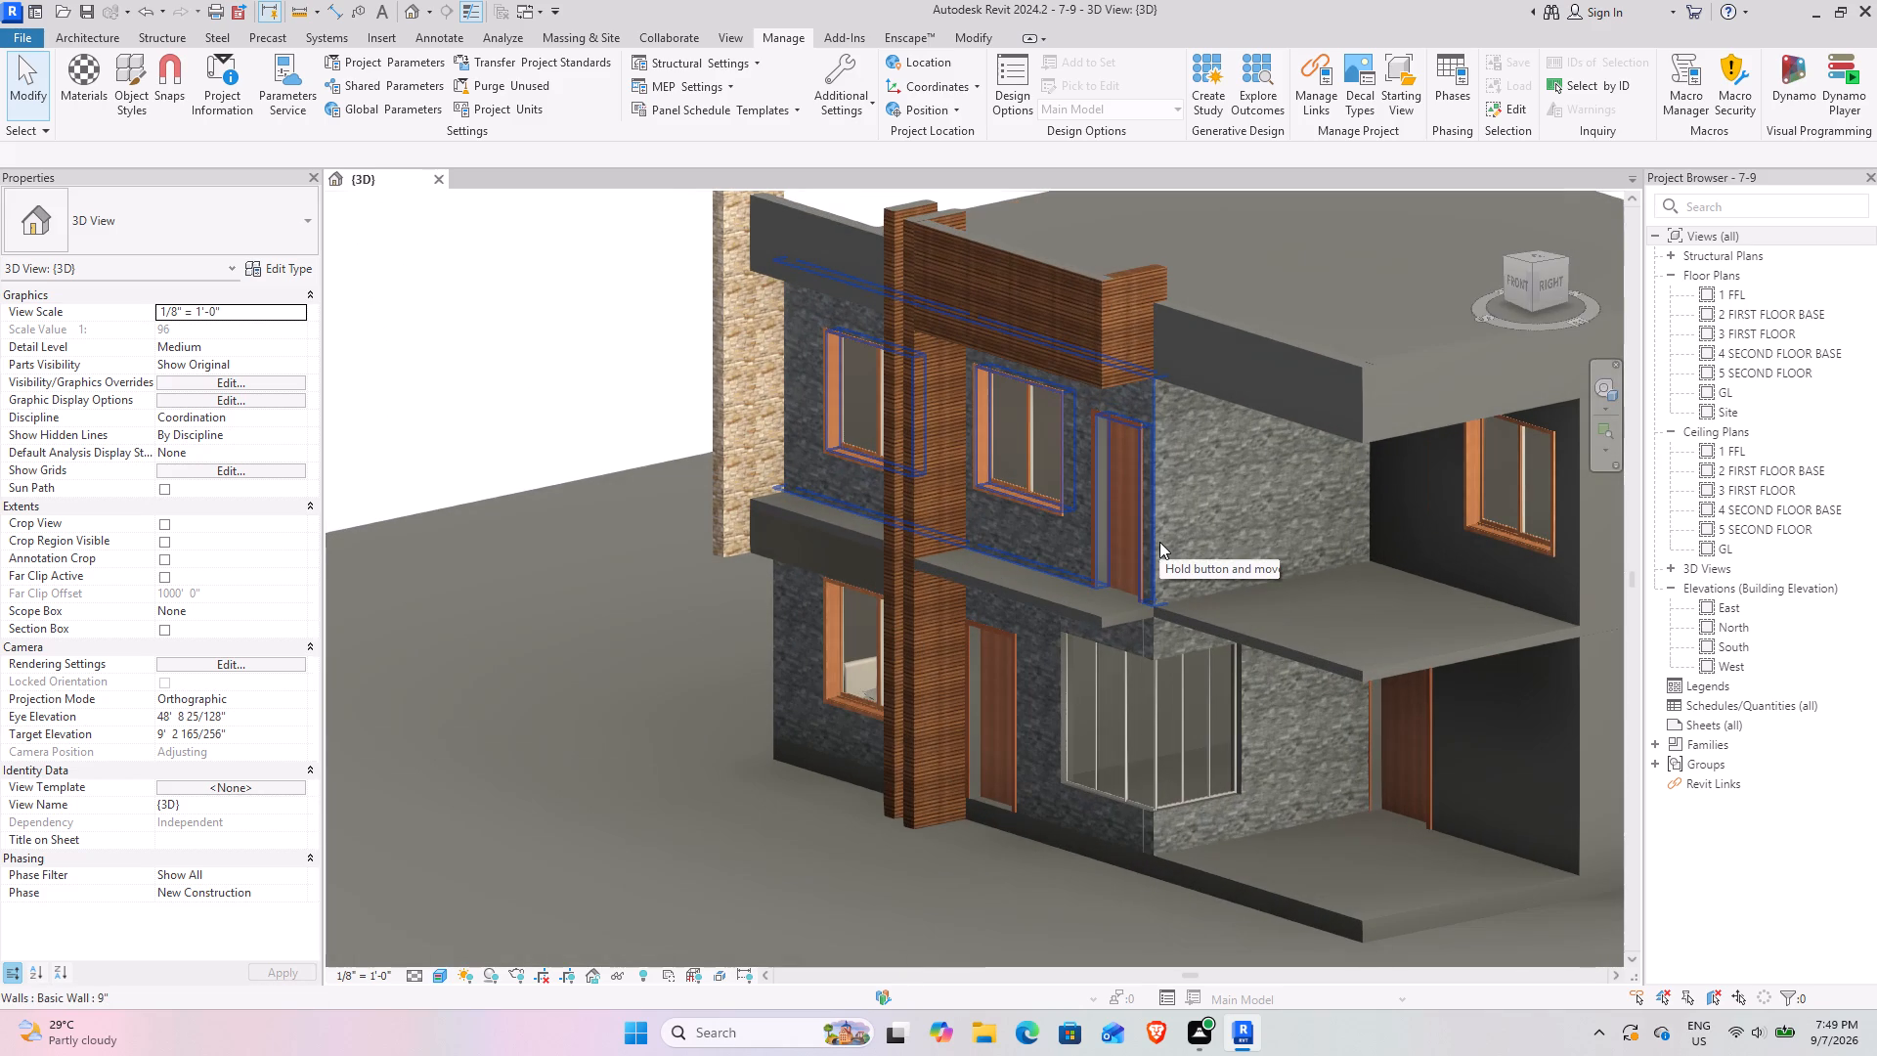
scroll(1104, 495, "up", 2)
scroll(1104, 495, "down", 3)
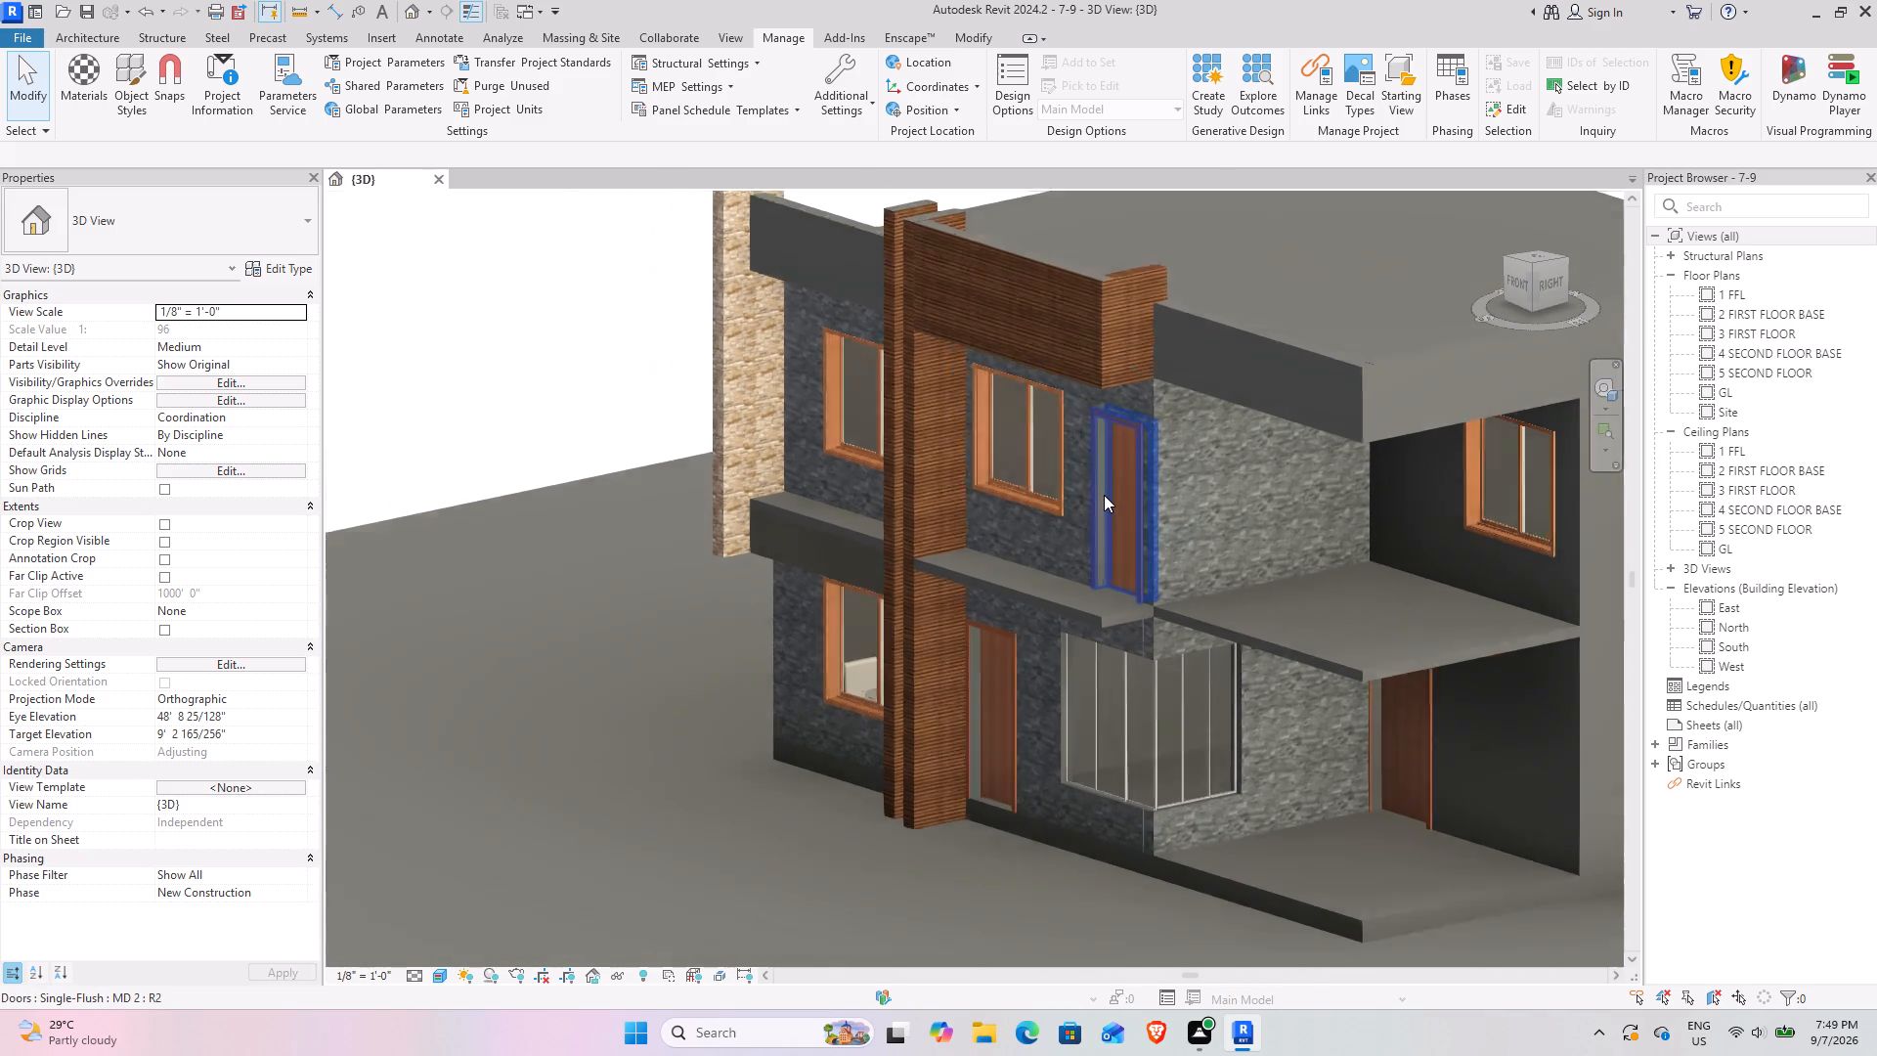
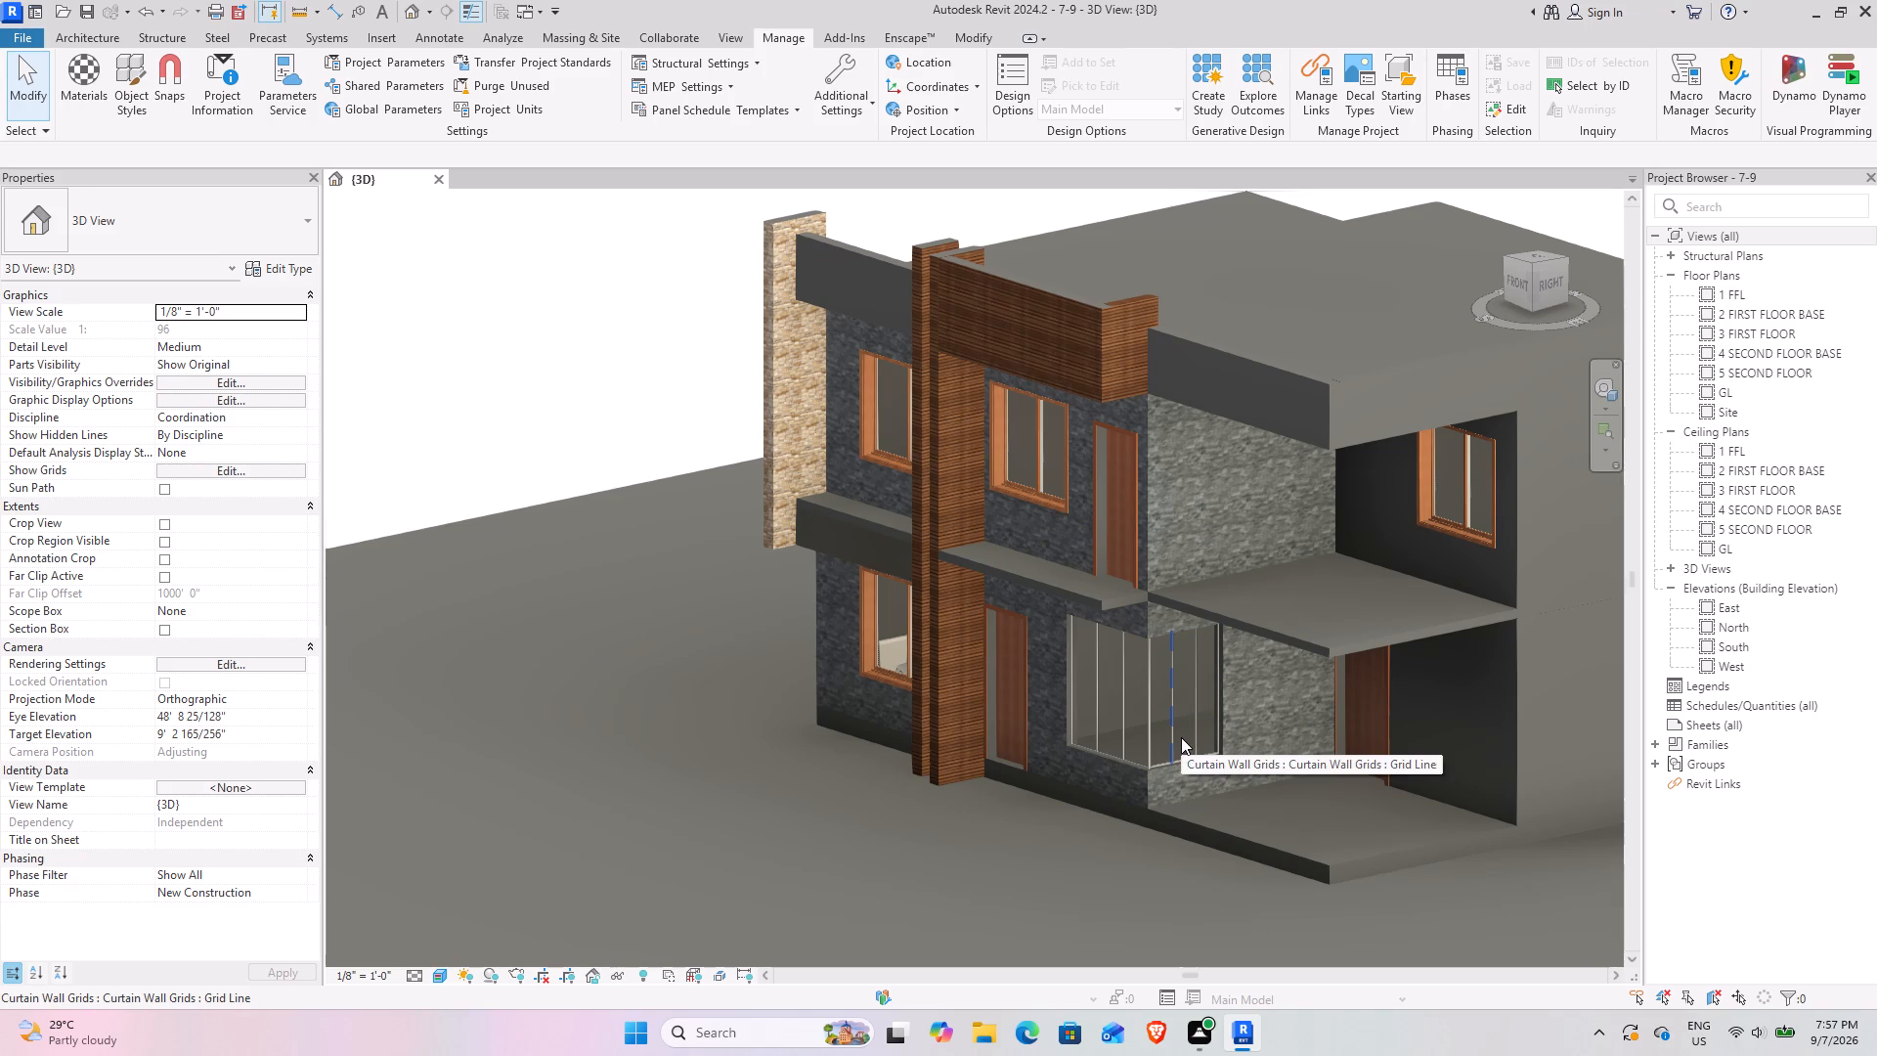
Select the ground-floor curtain wall beside the door on the house's front facade, near the corner.
left_click(1056, 678)
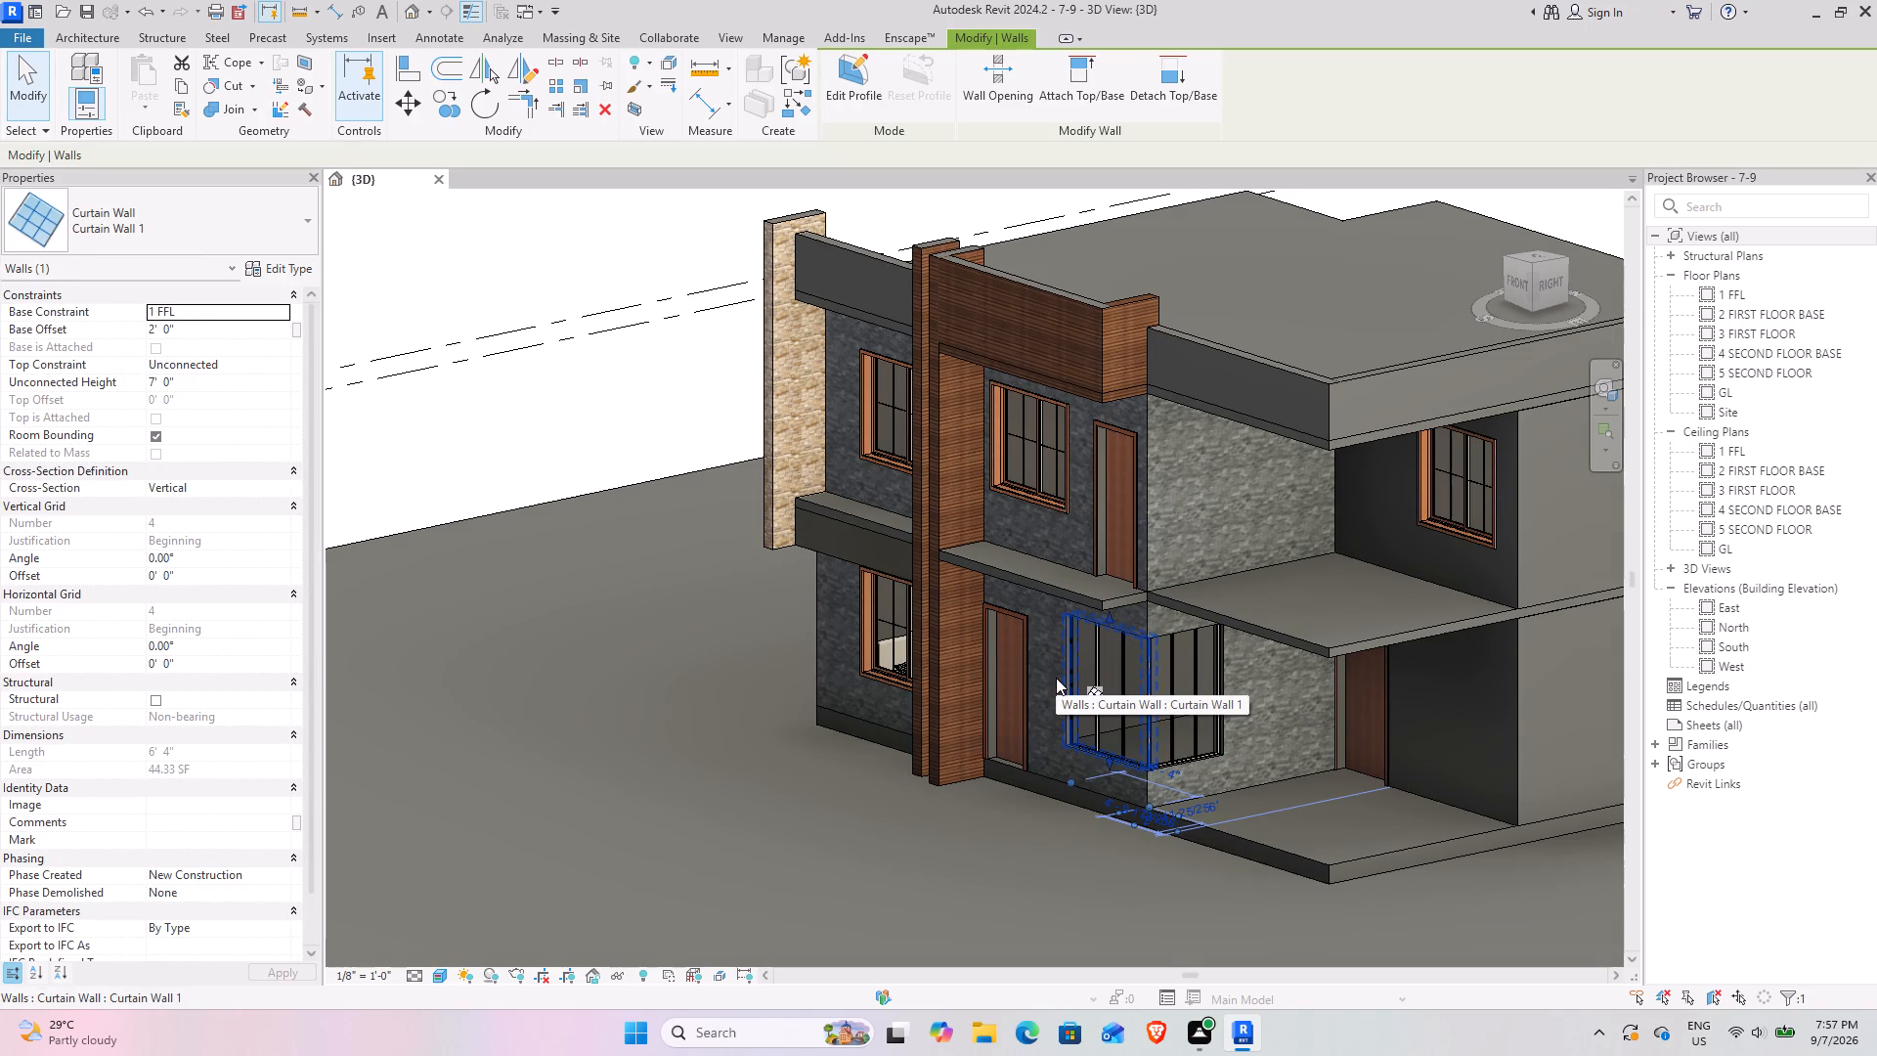
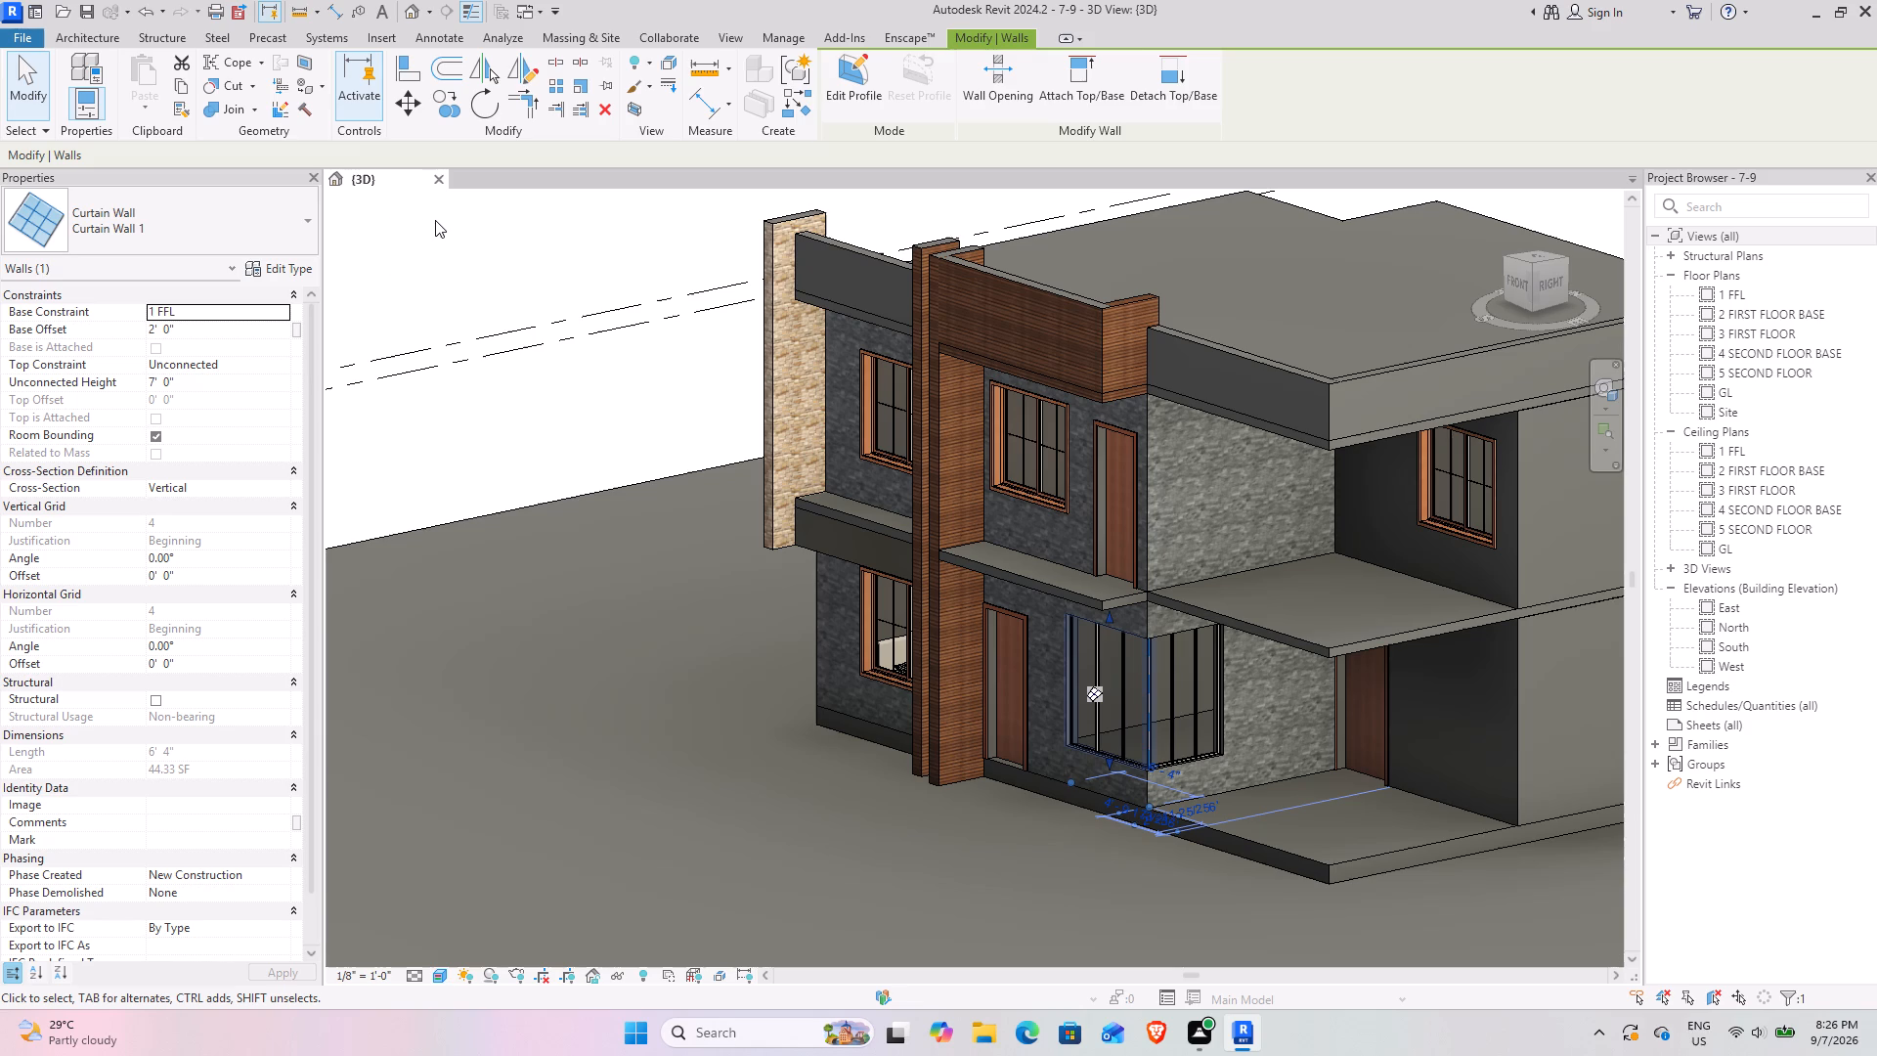
Clear the selection of the ground-floor curtain wall.
left_click(490, 202)
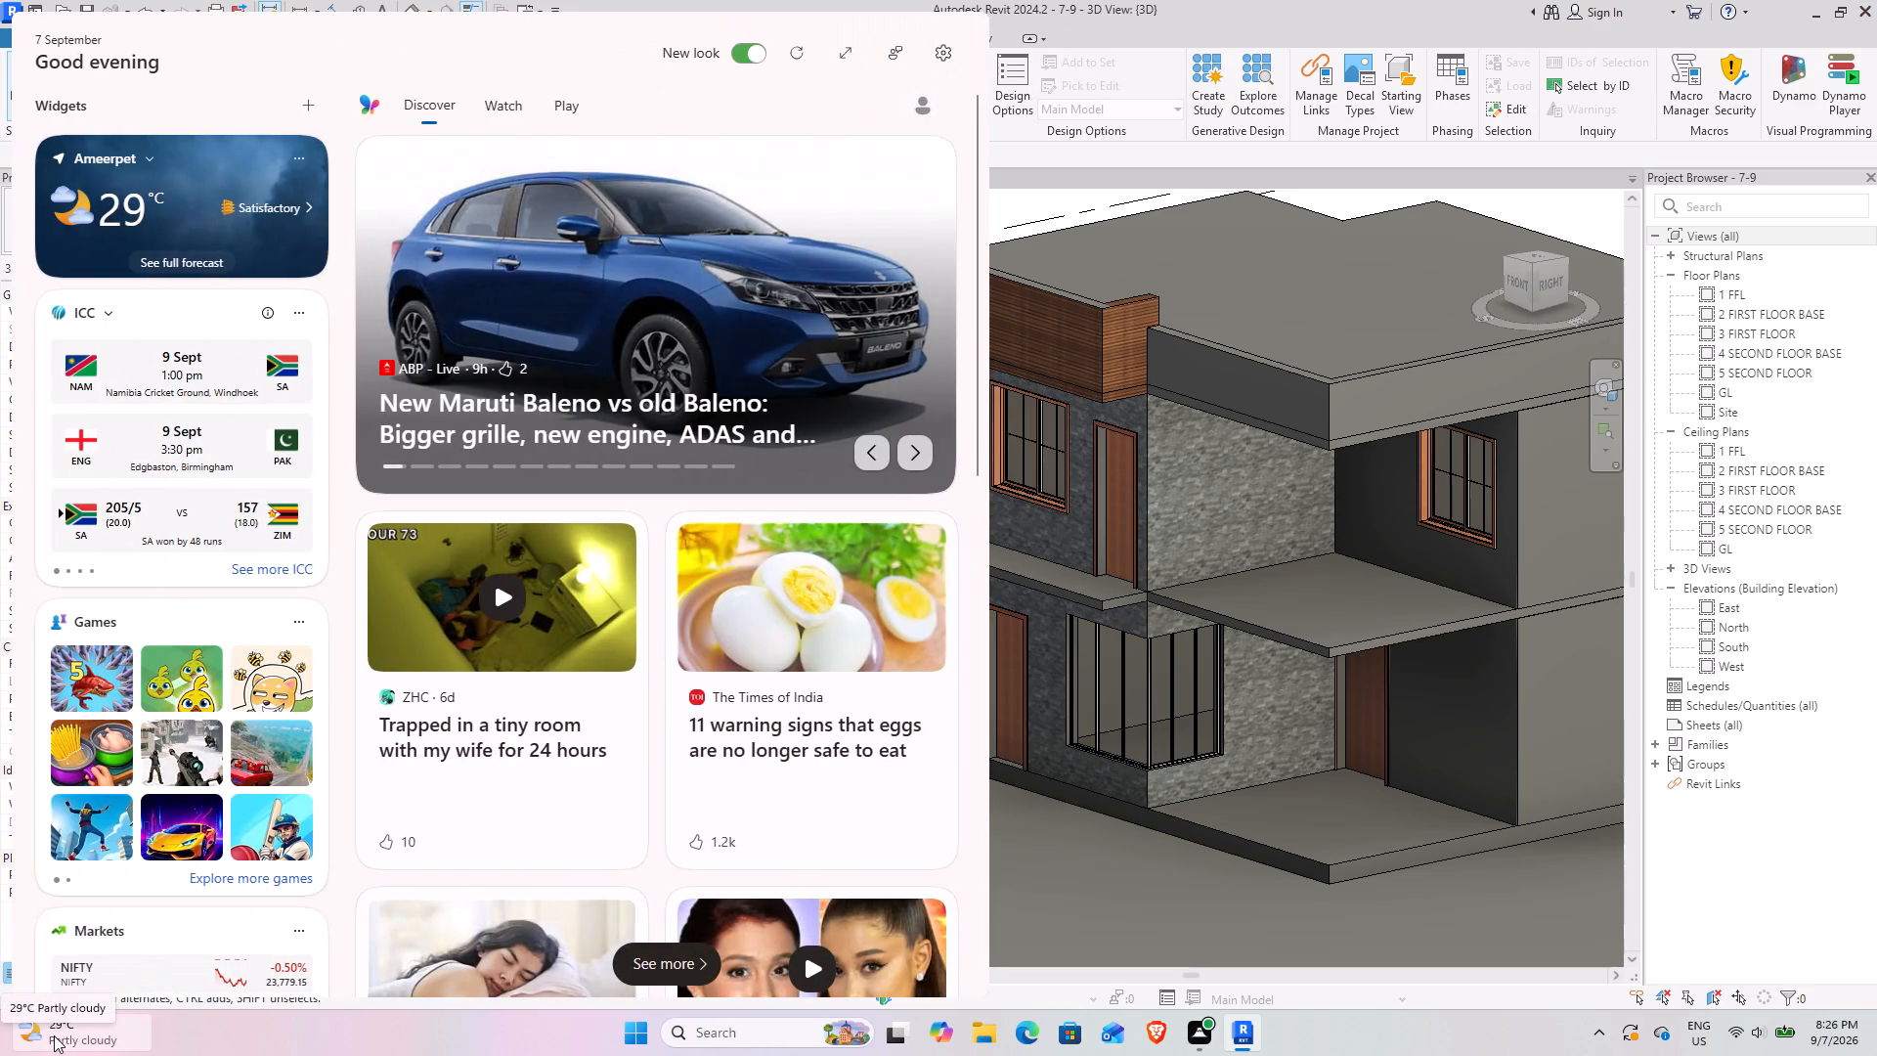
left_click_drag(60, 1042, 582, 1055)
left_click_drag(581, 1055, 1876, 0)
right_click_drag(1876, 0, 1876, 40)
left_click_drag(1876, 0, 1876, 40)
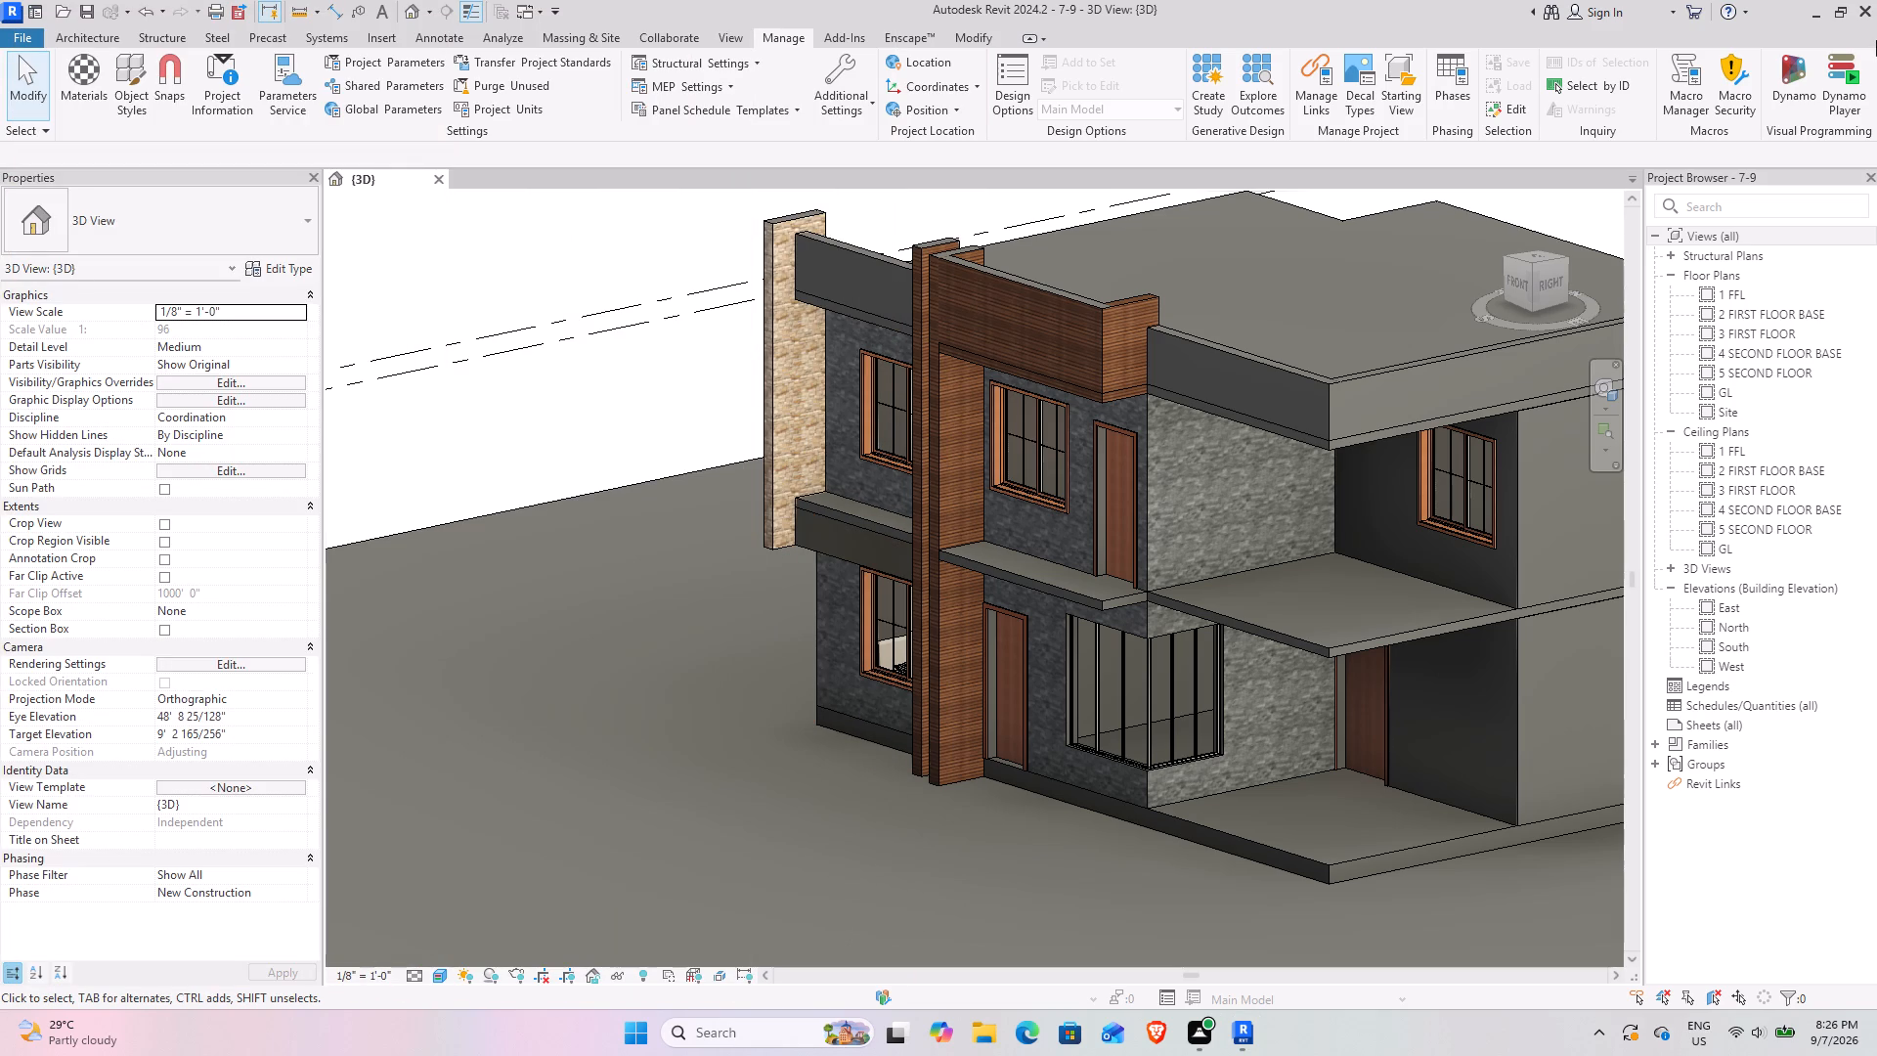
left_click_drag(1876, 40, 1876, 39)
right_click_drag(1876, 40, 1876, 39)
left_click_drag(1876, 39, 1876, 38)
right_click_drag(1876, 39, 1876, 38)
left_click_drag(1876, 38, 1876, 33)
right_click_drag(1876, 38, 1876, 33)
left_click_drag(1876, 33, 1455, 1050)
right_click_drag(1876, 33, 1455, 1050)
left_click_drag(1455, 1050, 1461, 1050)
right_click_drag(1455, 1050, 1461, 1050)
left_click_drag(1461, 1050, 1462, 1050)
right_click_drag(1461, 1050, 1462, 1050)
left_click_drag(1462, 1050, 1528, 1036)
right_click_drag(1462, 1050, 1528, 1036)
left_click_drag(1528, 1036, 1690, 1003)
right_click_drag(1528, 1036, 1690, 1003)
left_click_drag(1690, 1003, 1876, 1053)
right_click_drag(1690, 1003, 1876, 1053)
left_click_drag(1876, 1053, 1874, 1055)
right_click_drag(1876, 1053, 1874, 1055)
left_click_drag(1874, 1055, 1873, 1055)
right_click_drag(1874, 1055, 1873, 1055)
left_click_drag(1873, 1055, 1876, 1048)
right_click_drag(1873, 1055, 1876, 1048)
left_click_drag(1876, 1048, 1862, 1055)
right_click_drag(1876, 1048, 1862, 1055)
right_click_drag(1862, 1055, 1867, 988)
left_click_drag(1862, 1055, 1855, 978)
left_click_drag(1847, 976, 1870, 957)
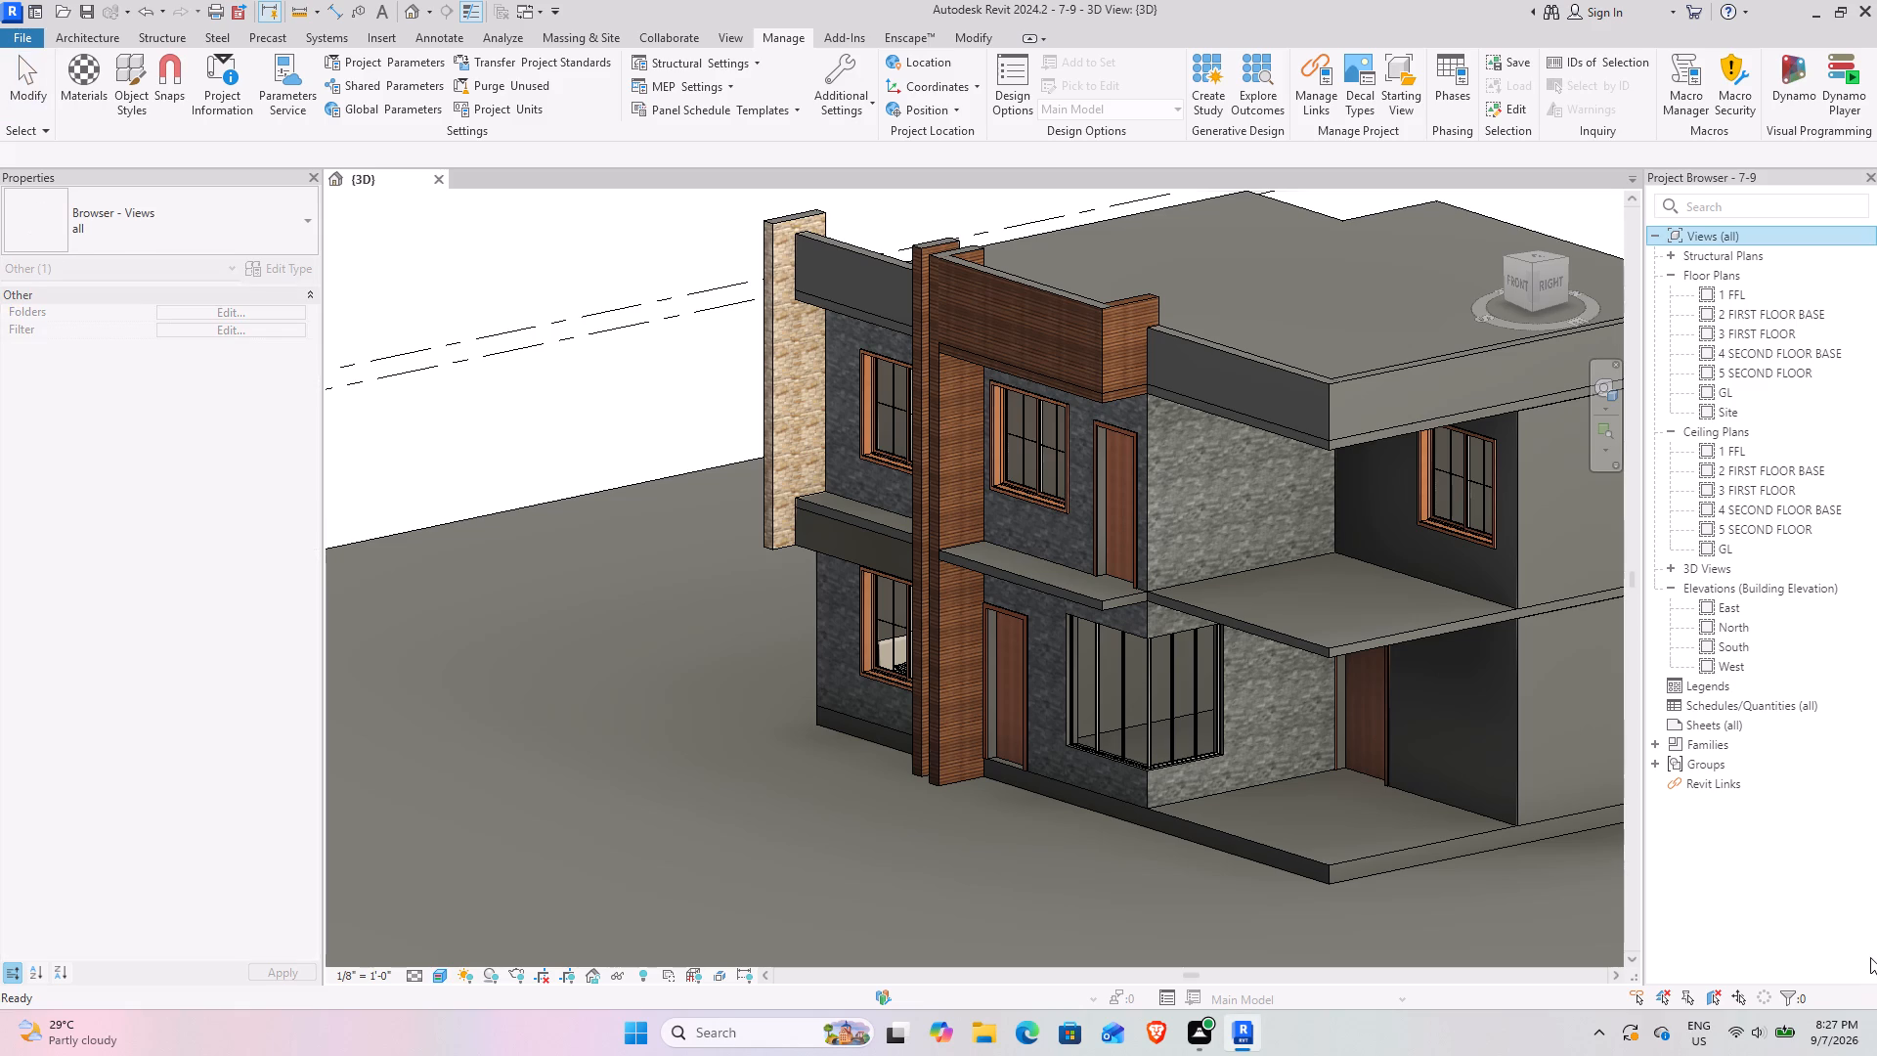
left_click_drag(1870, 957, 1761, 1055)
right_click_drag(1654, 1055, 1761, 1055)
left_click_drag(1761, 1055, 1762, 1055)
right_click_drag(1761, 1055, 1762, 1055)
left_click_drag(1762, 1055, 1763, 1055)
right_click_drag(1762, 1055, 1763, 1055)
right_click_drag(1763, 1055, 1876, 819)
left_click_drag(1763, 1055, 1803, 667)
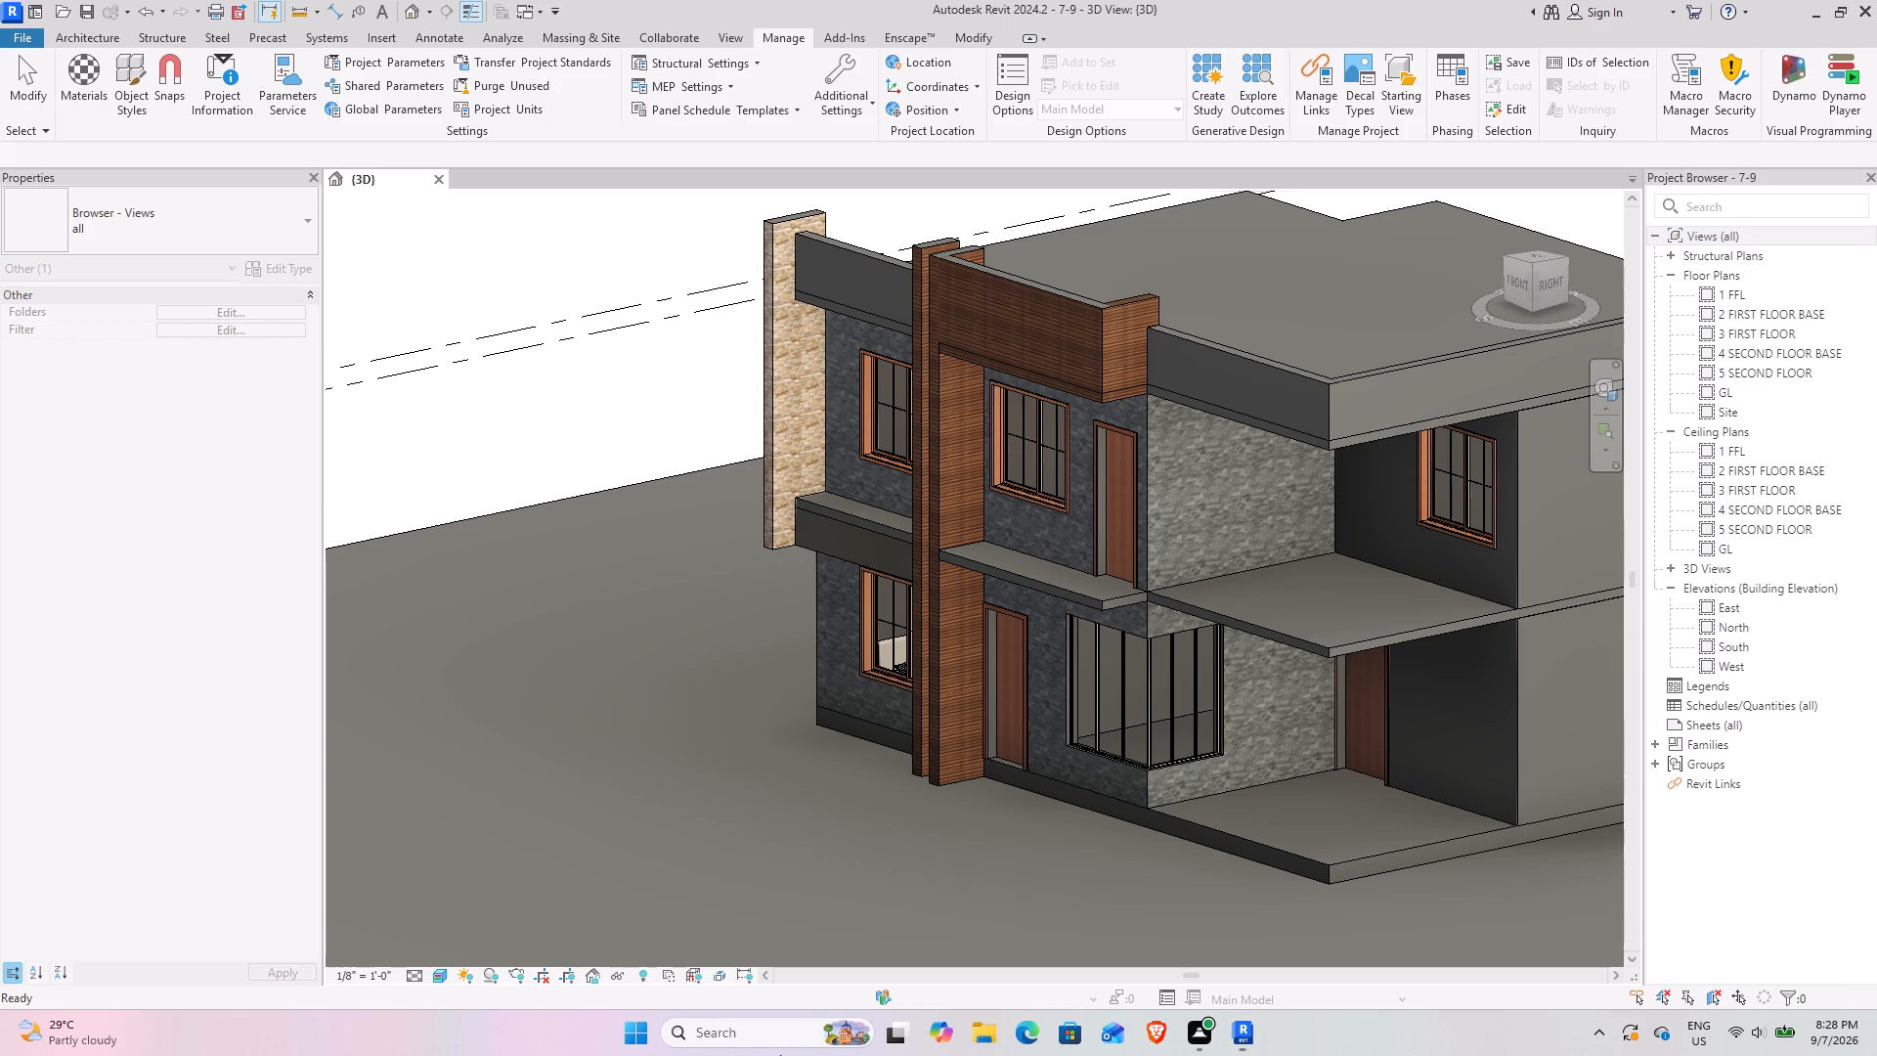
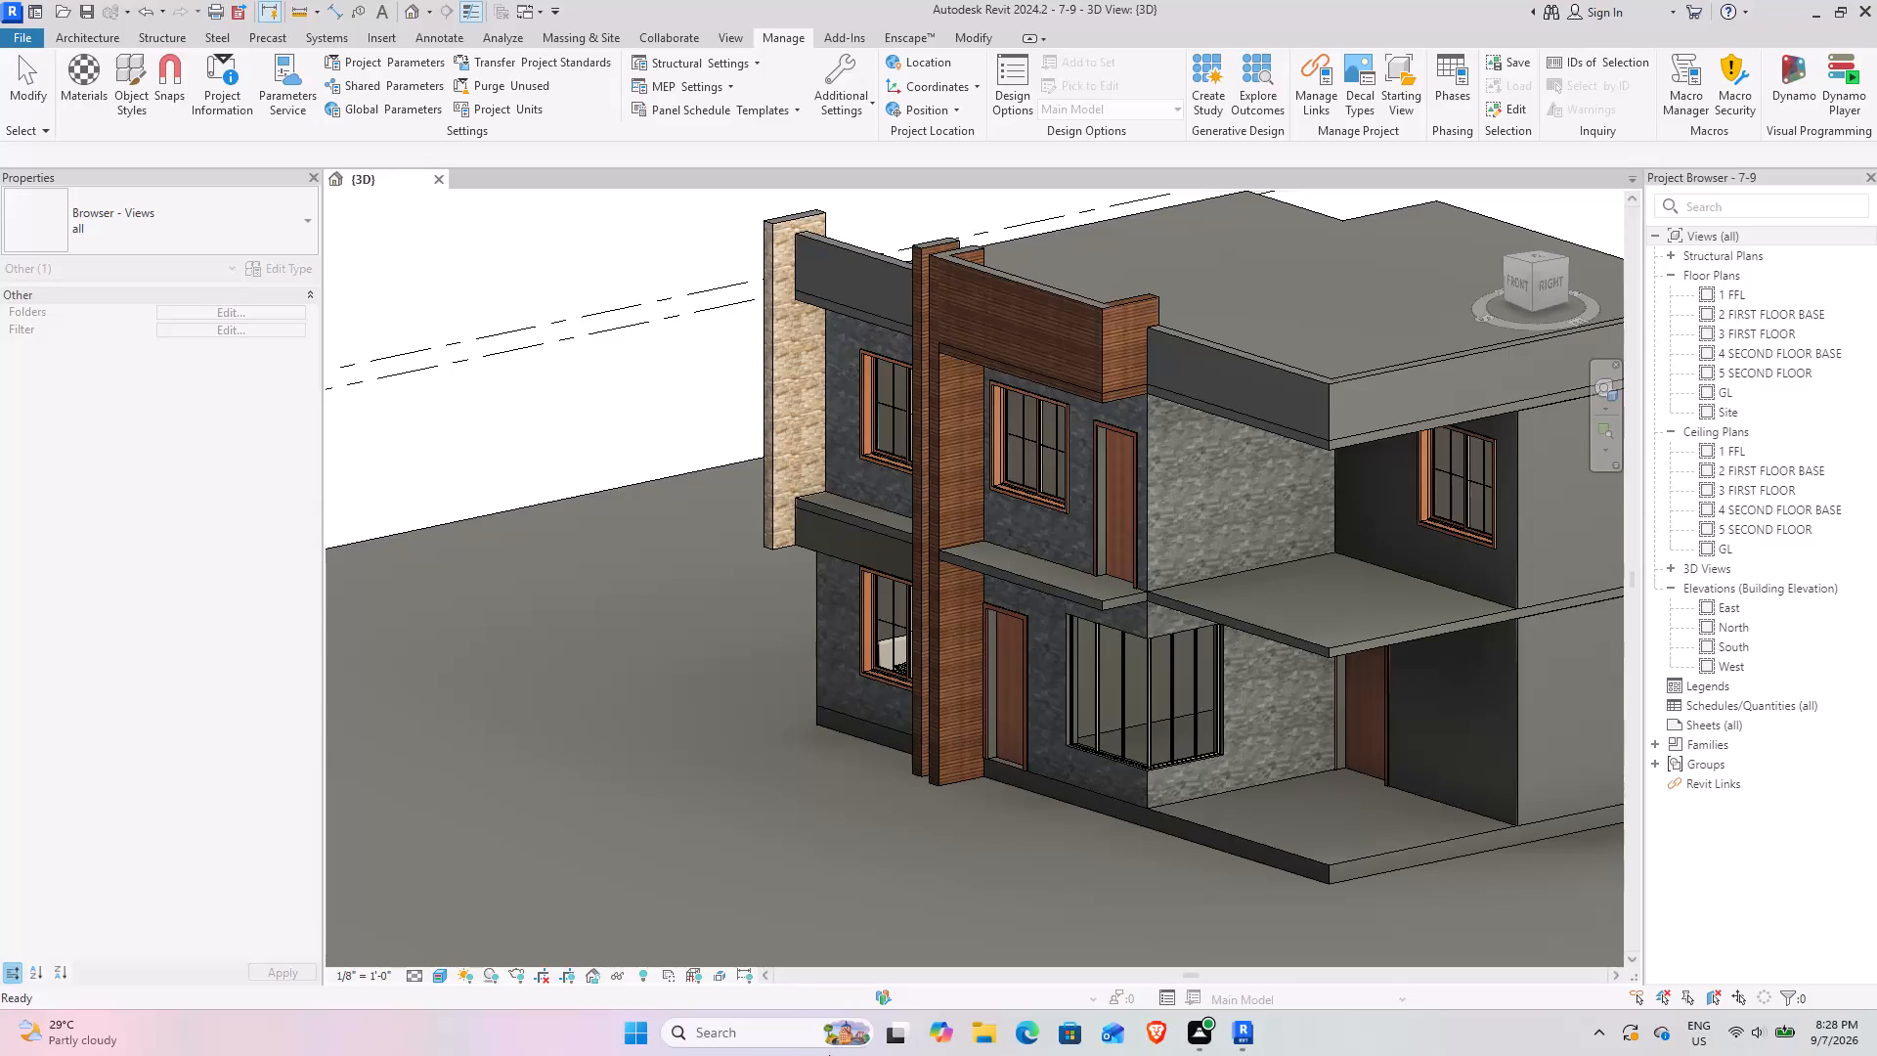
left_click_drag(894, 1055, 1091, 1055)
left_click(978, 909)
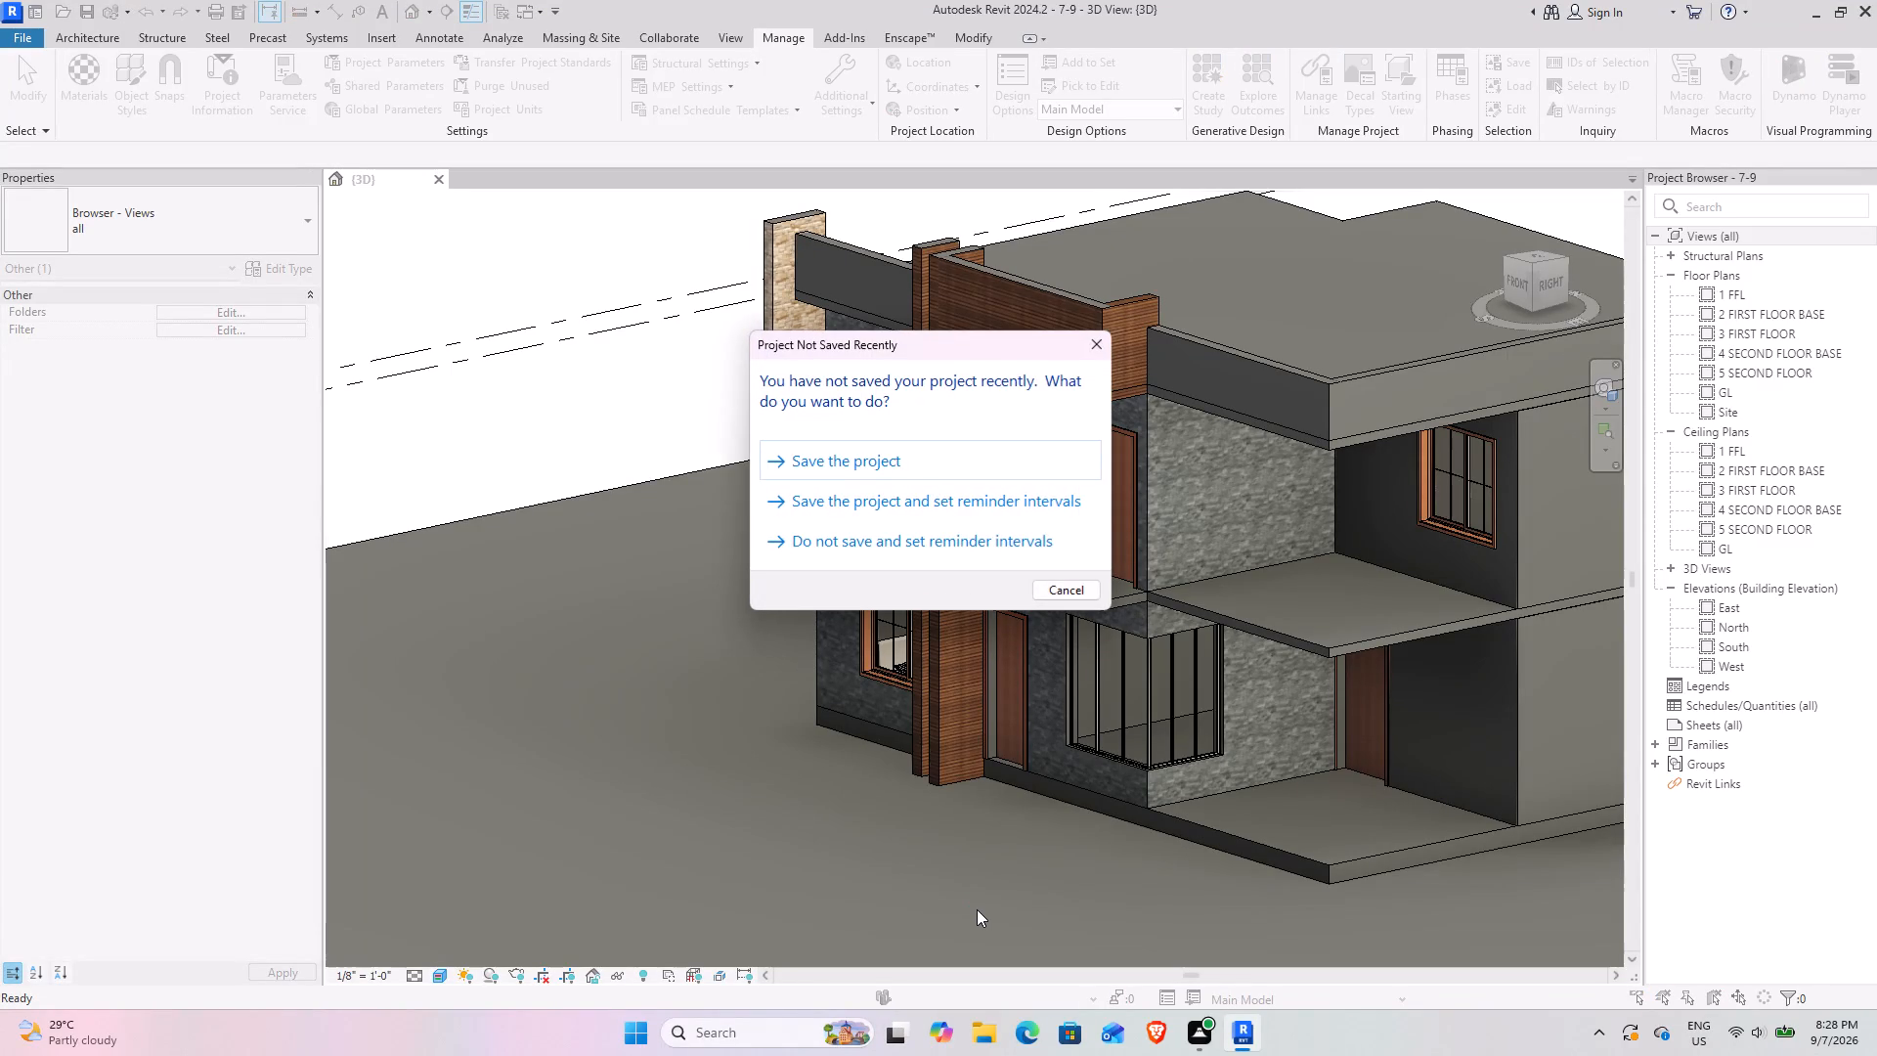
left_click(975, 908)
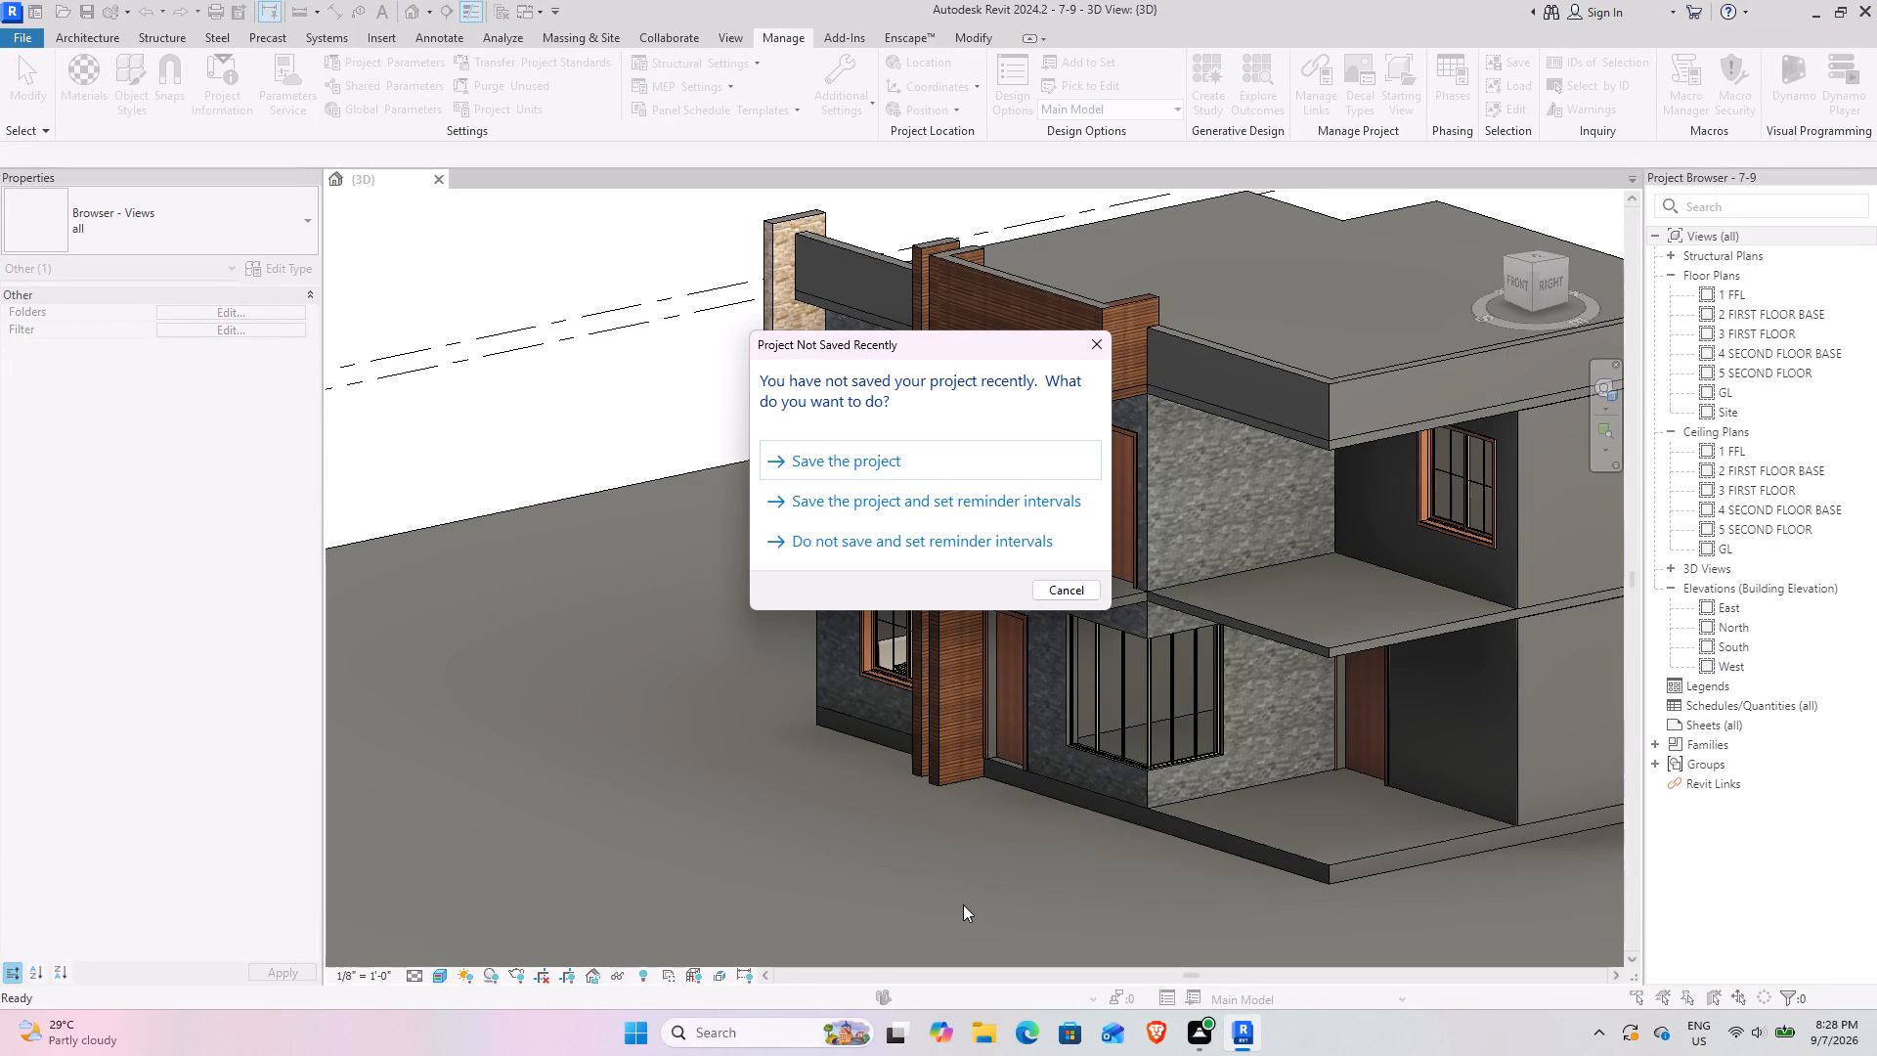
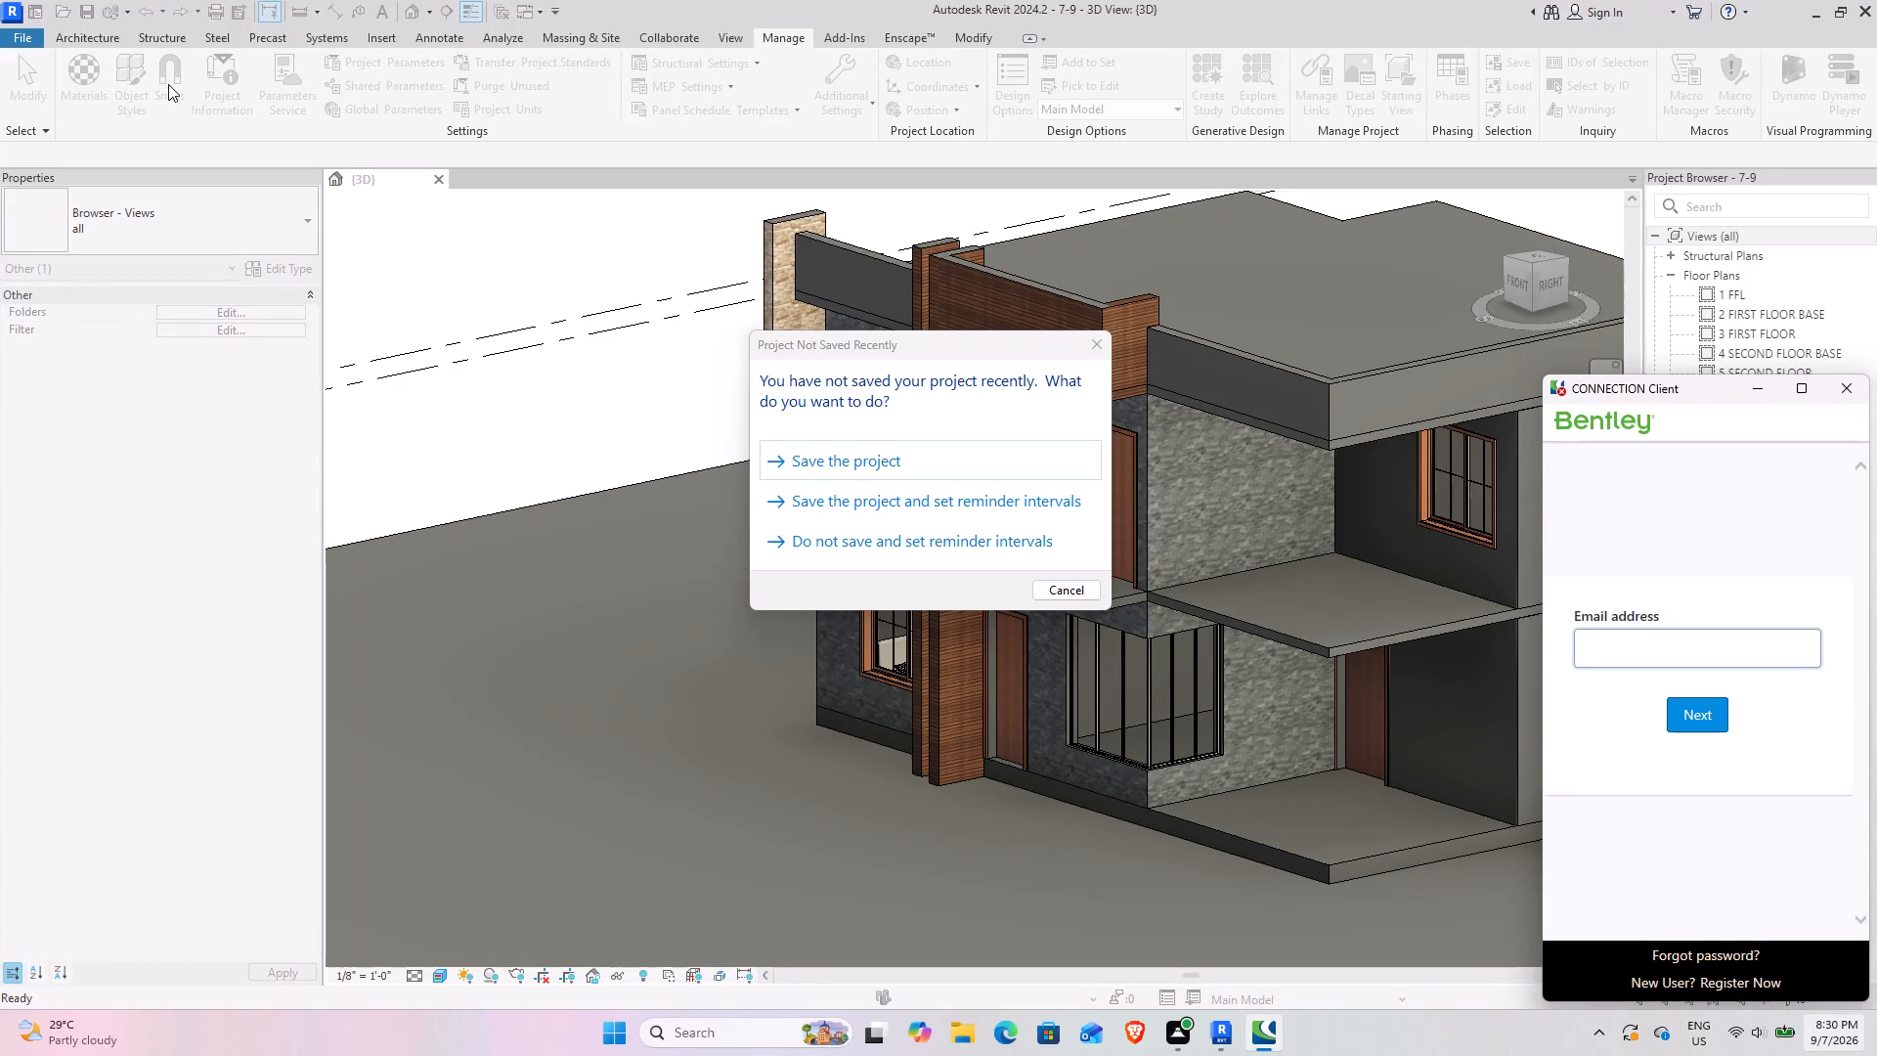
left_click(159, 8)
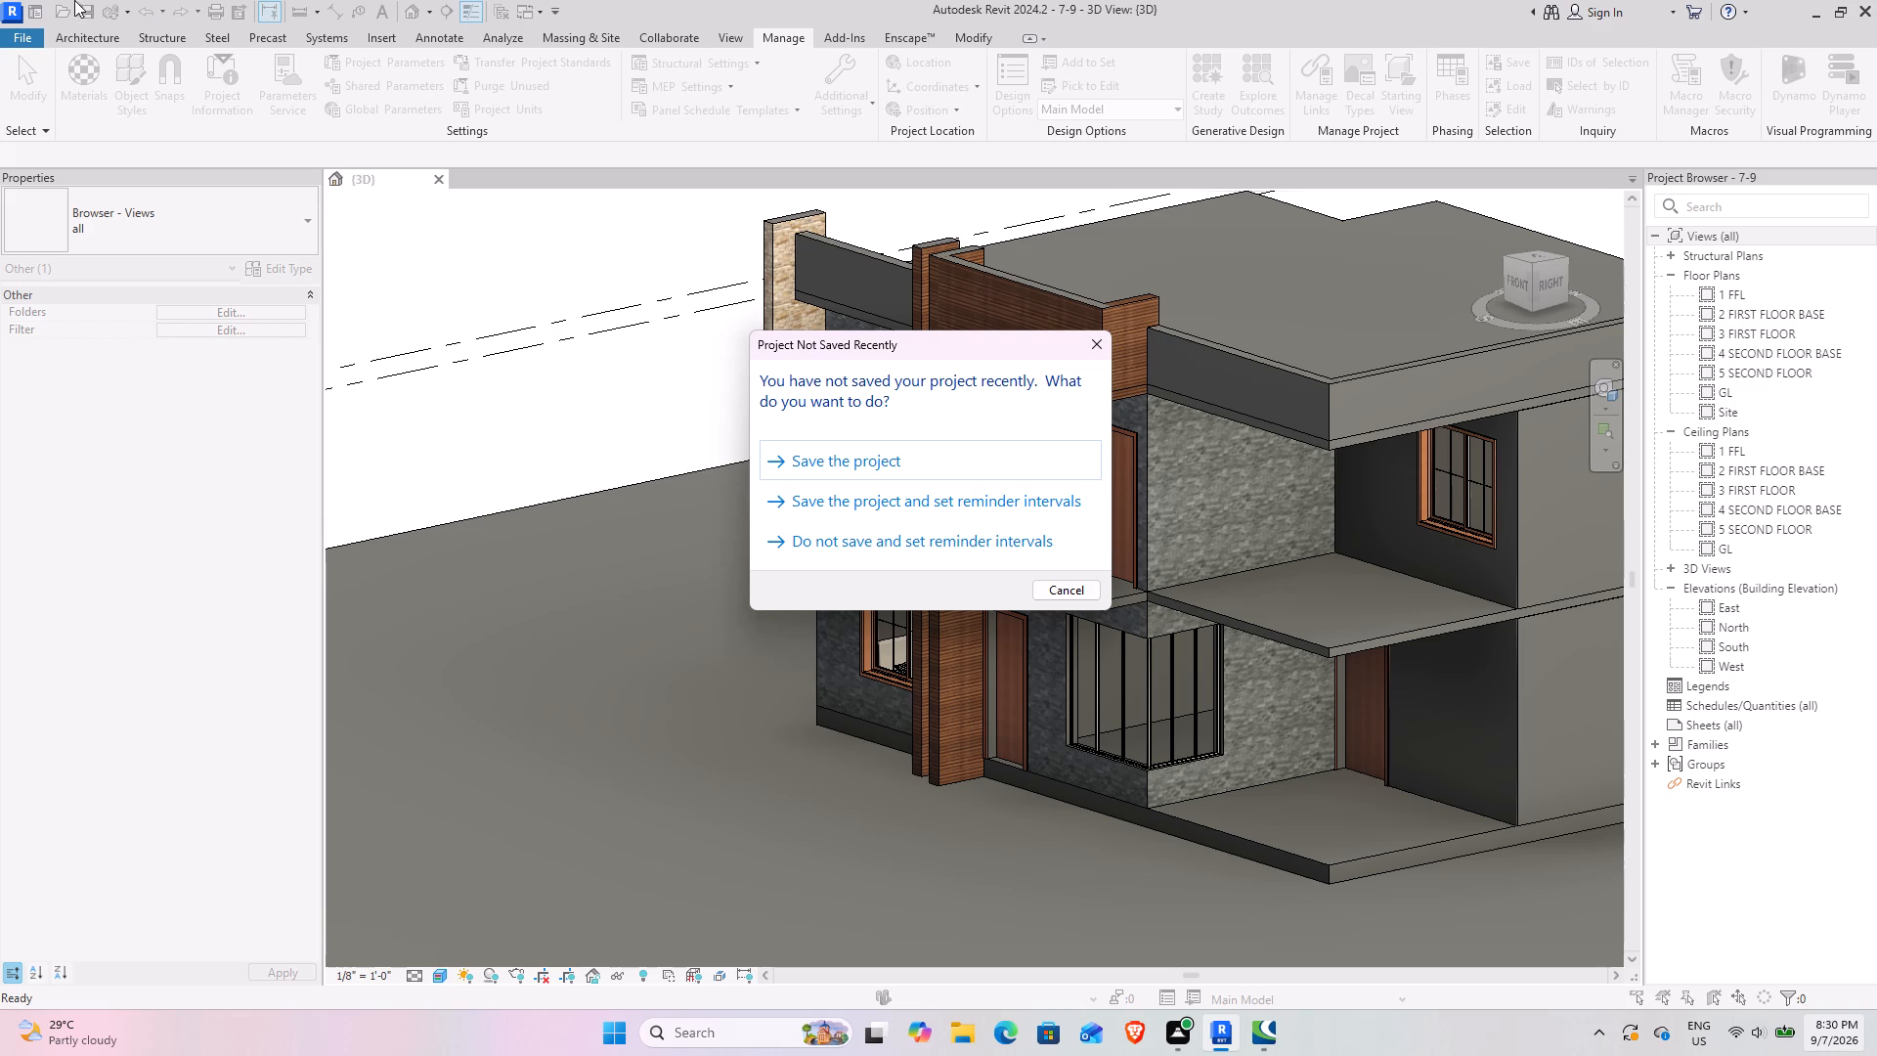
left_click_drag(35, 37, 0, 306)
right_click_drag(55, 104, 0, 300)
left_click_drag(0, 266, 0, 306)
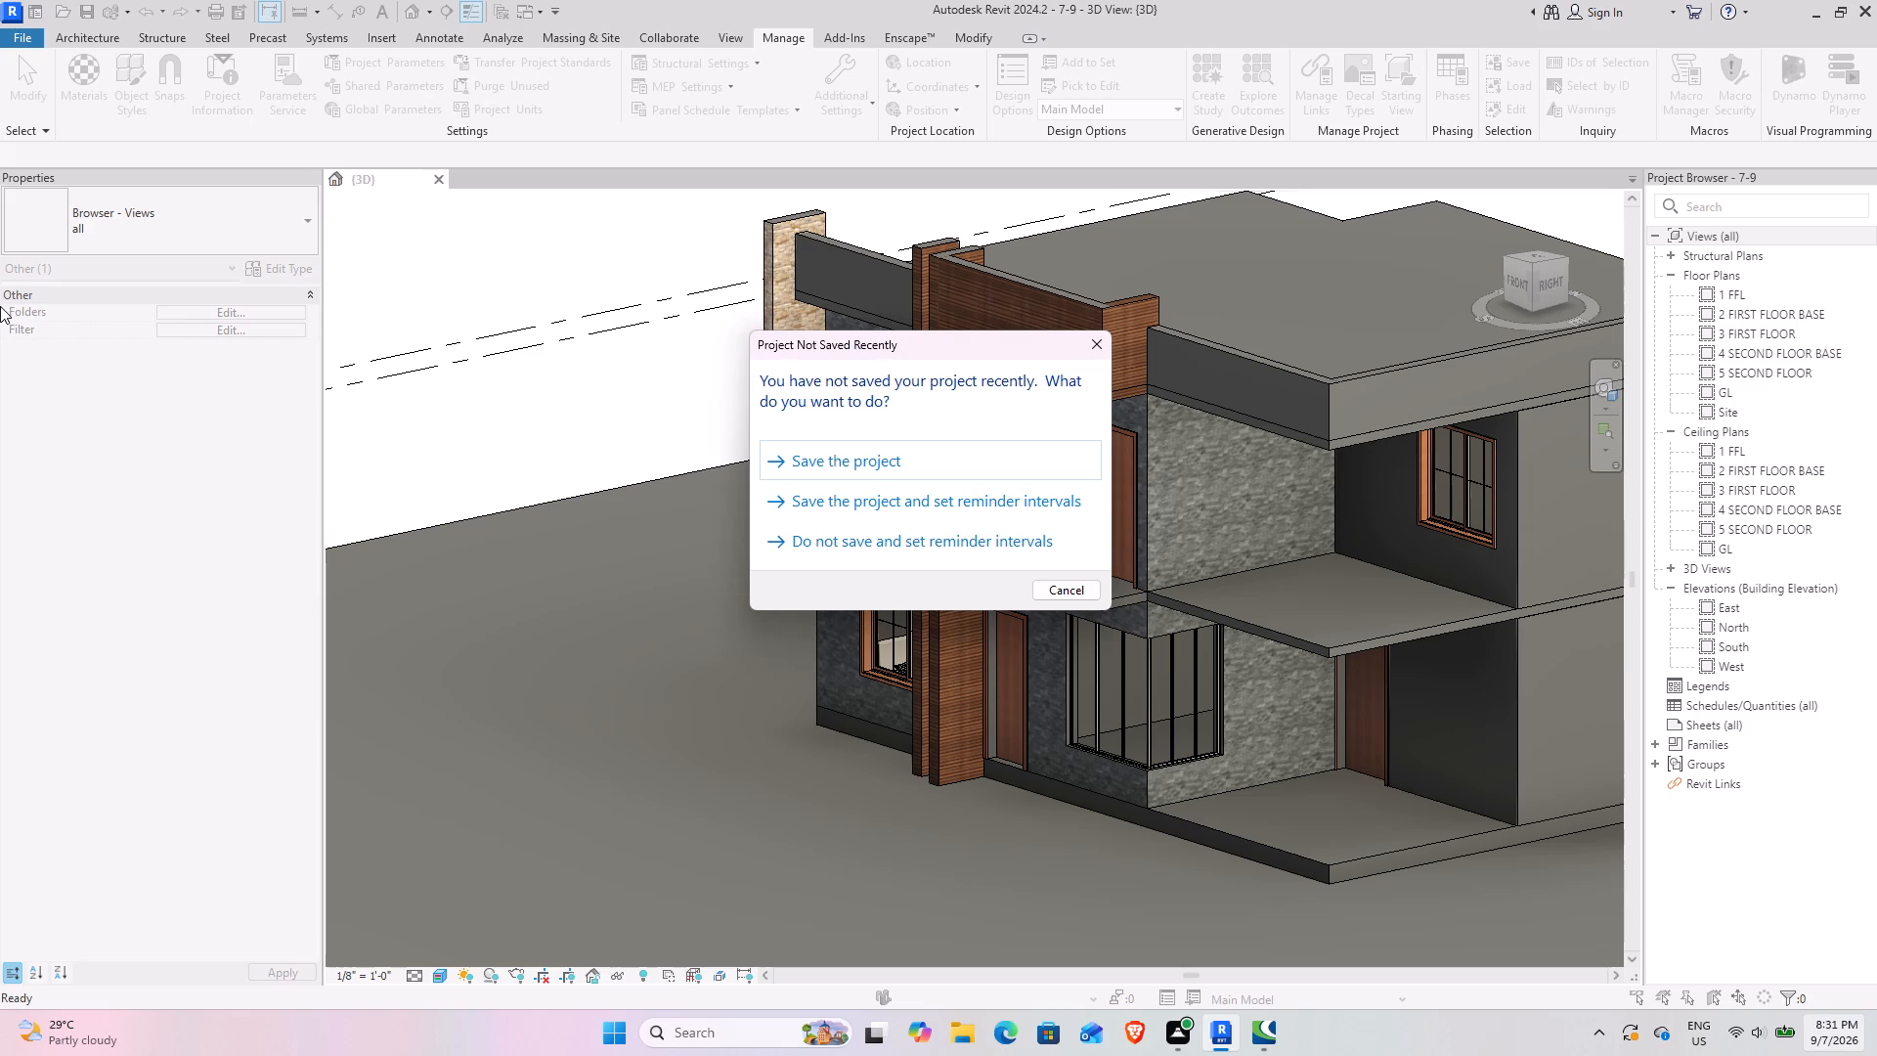
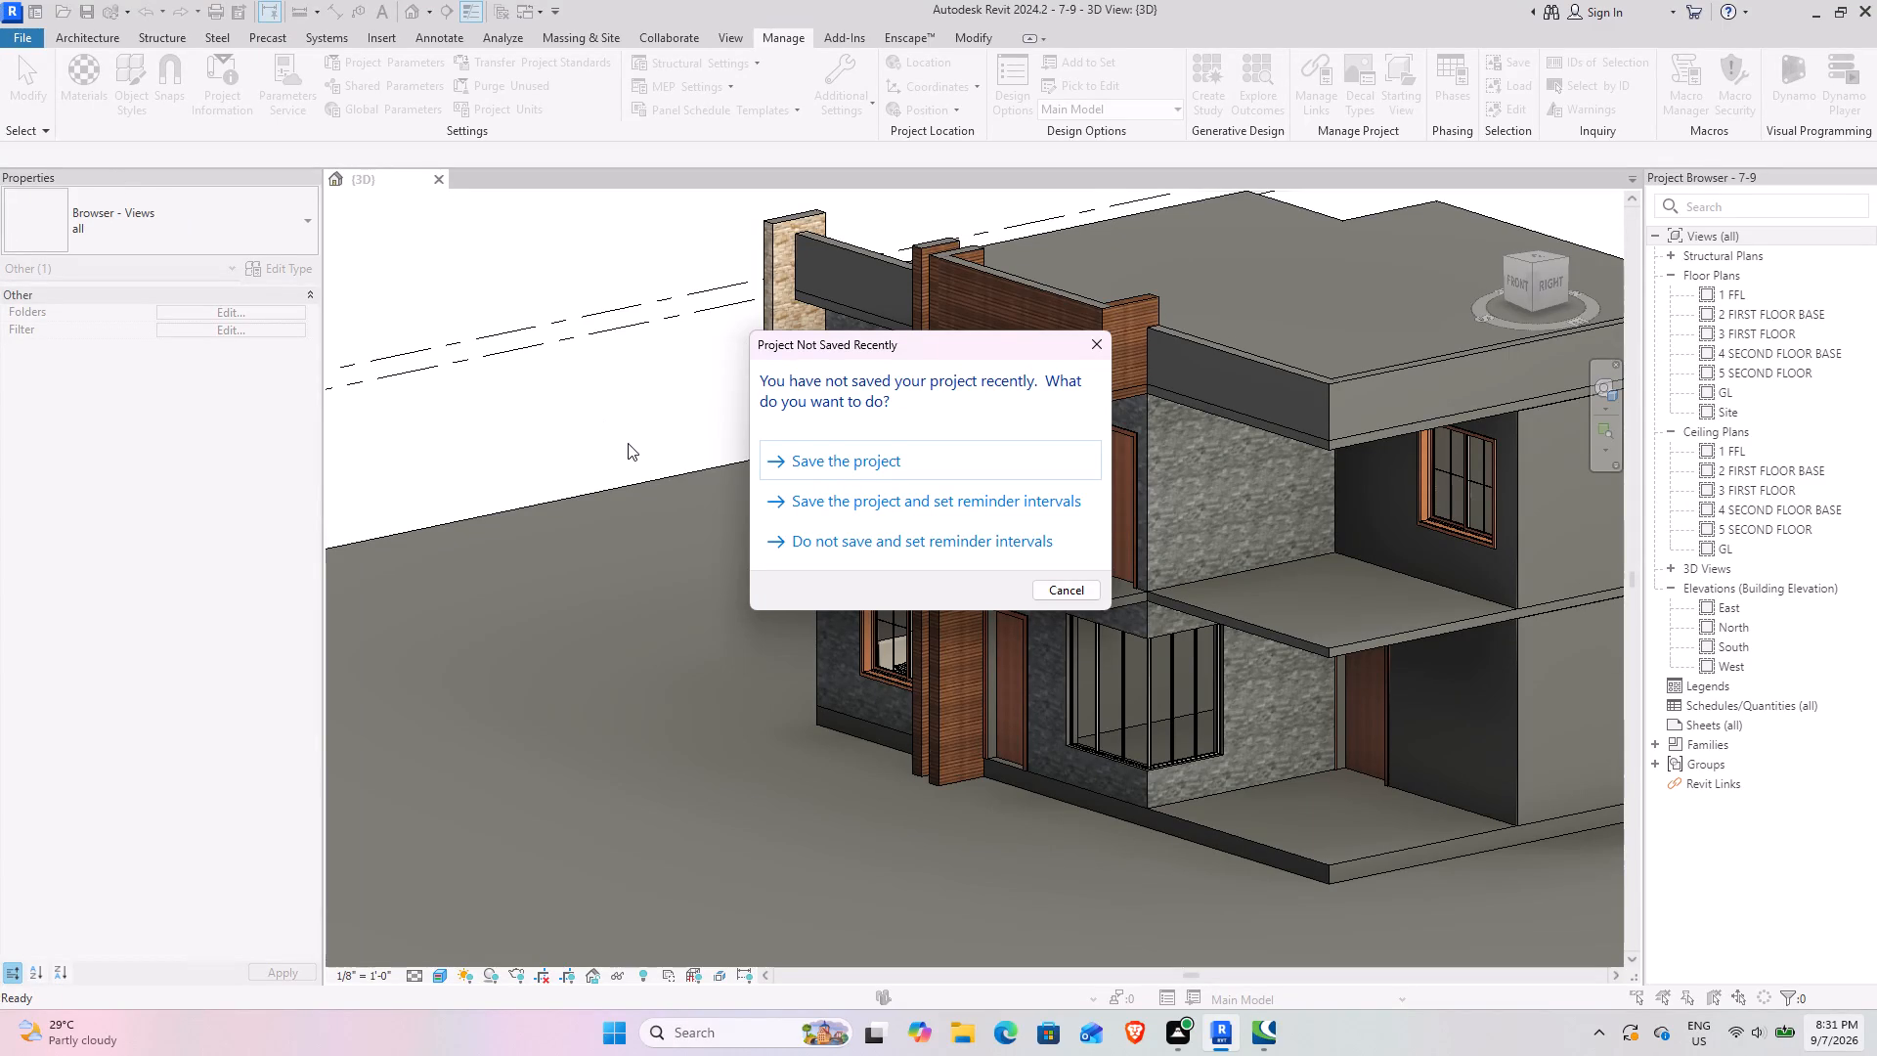
Answer the save reminder by saving the project and opening the reminder interval settings, then close them.
left_click(901, 502)
left_click(1071, 580)
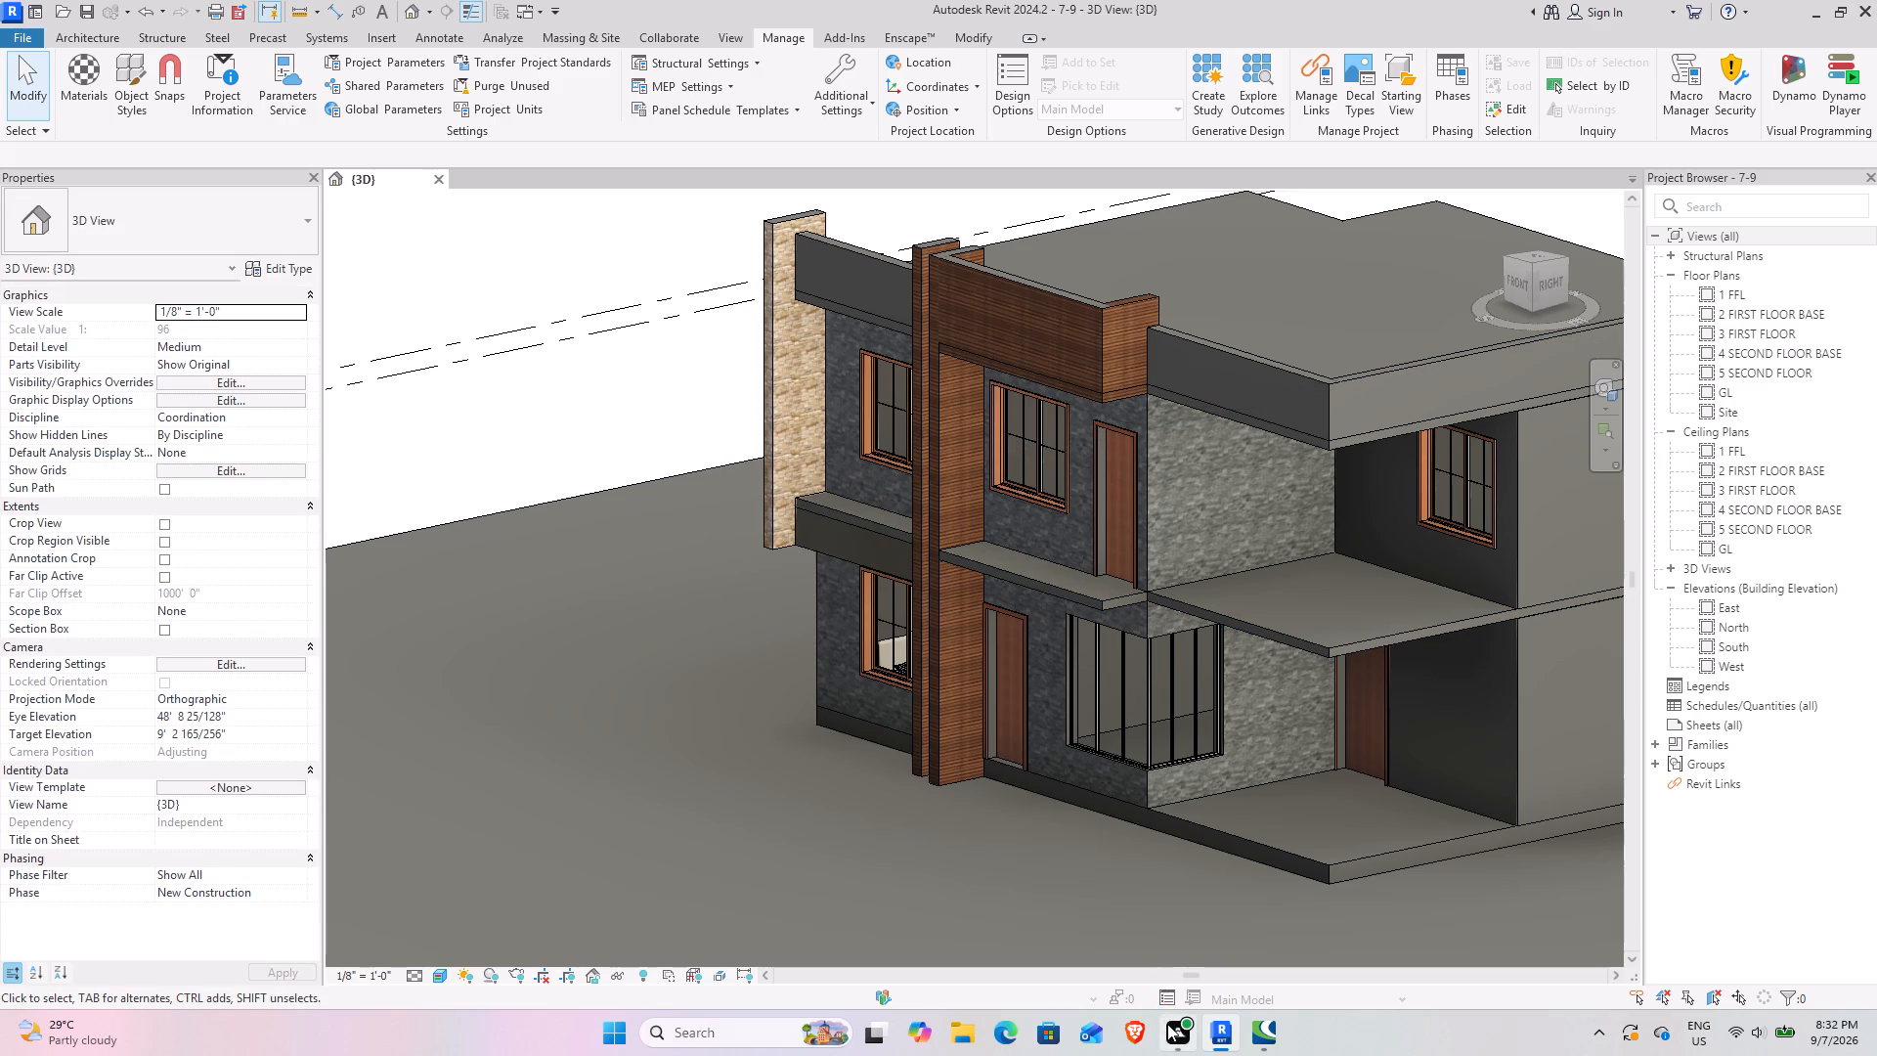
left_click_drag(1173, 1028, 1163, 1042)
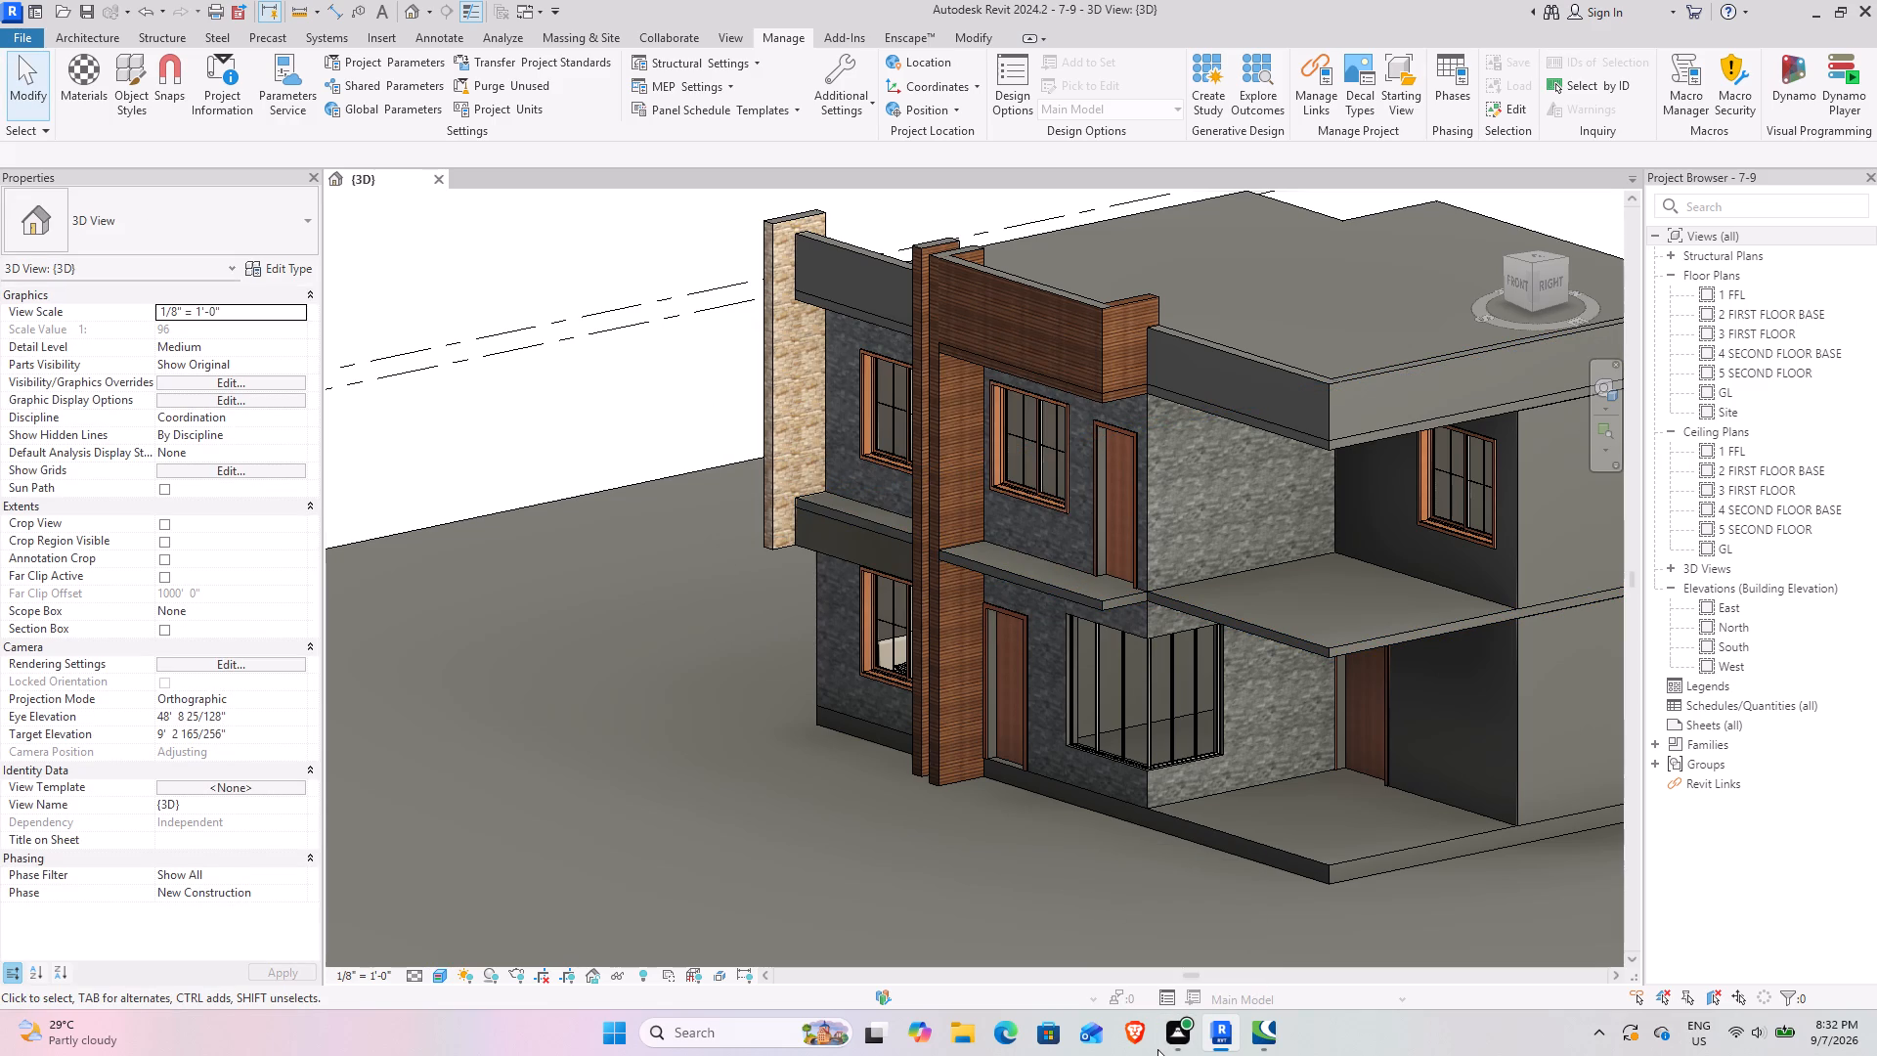
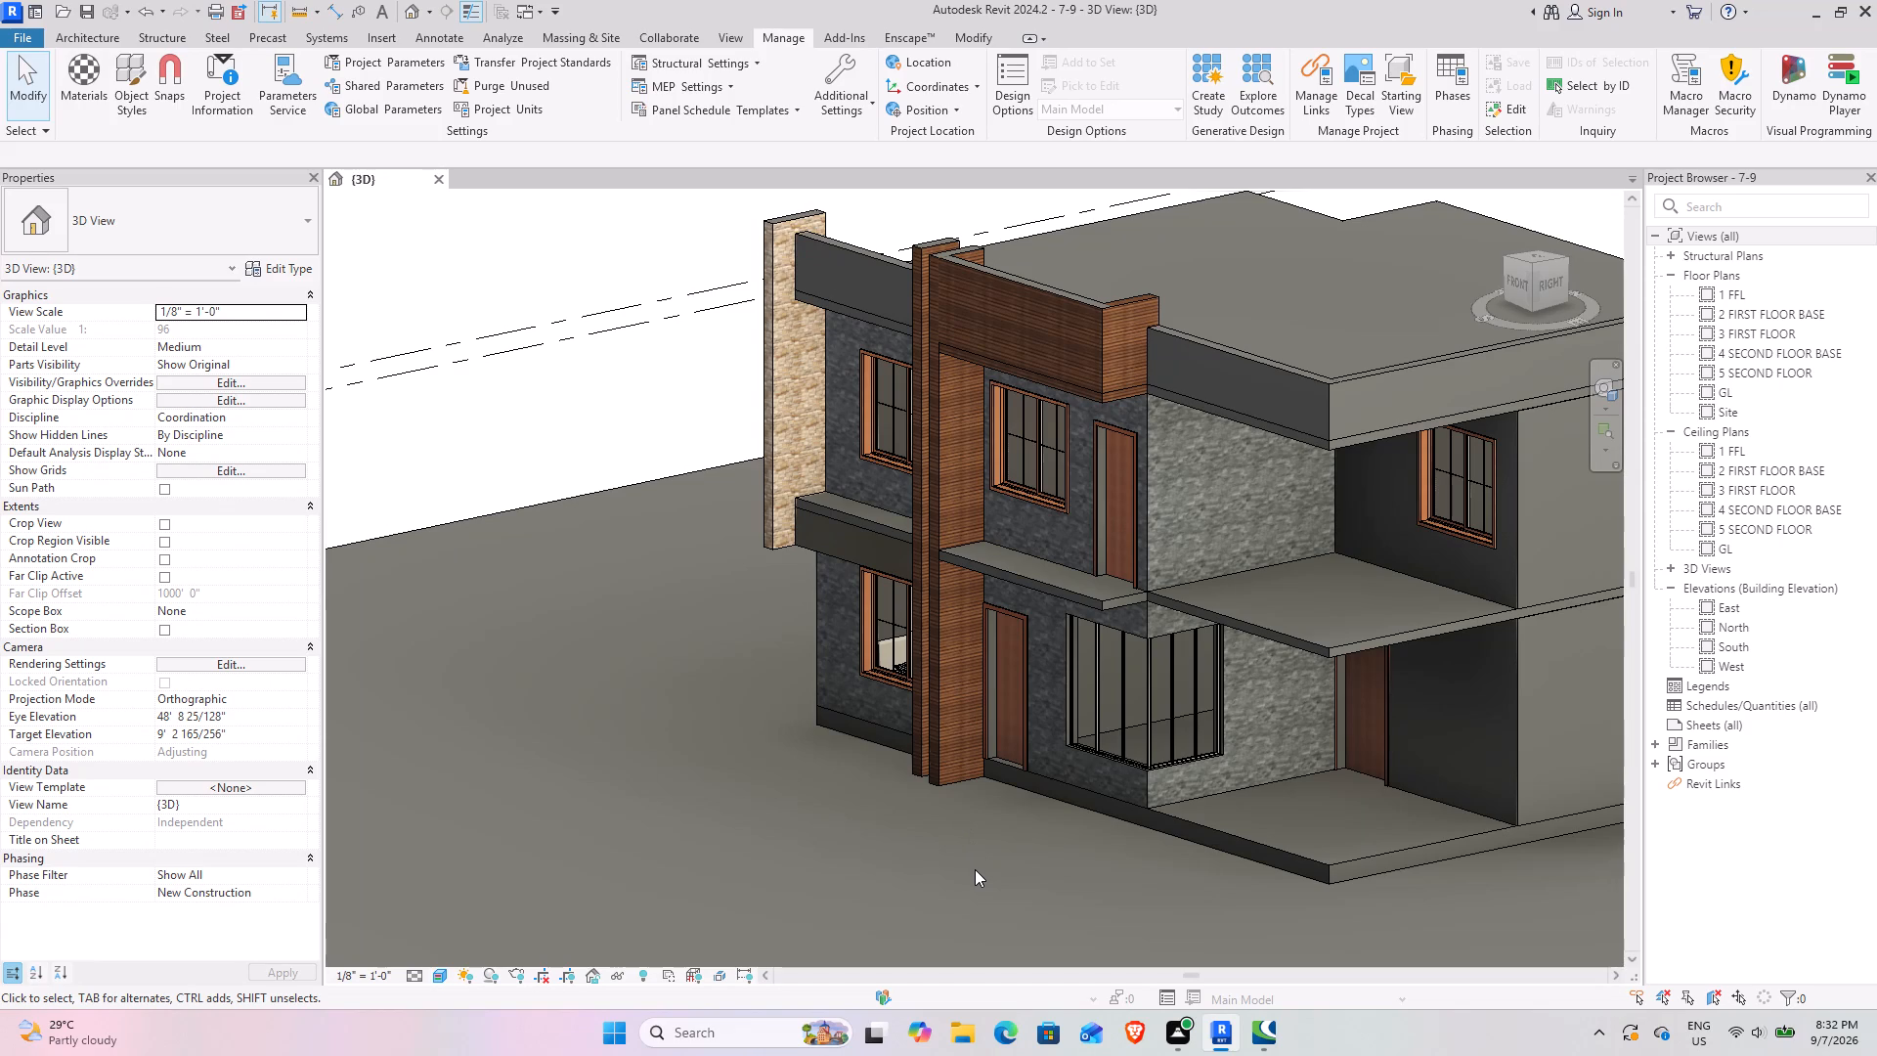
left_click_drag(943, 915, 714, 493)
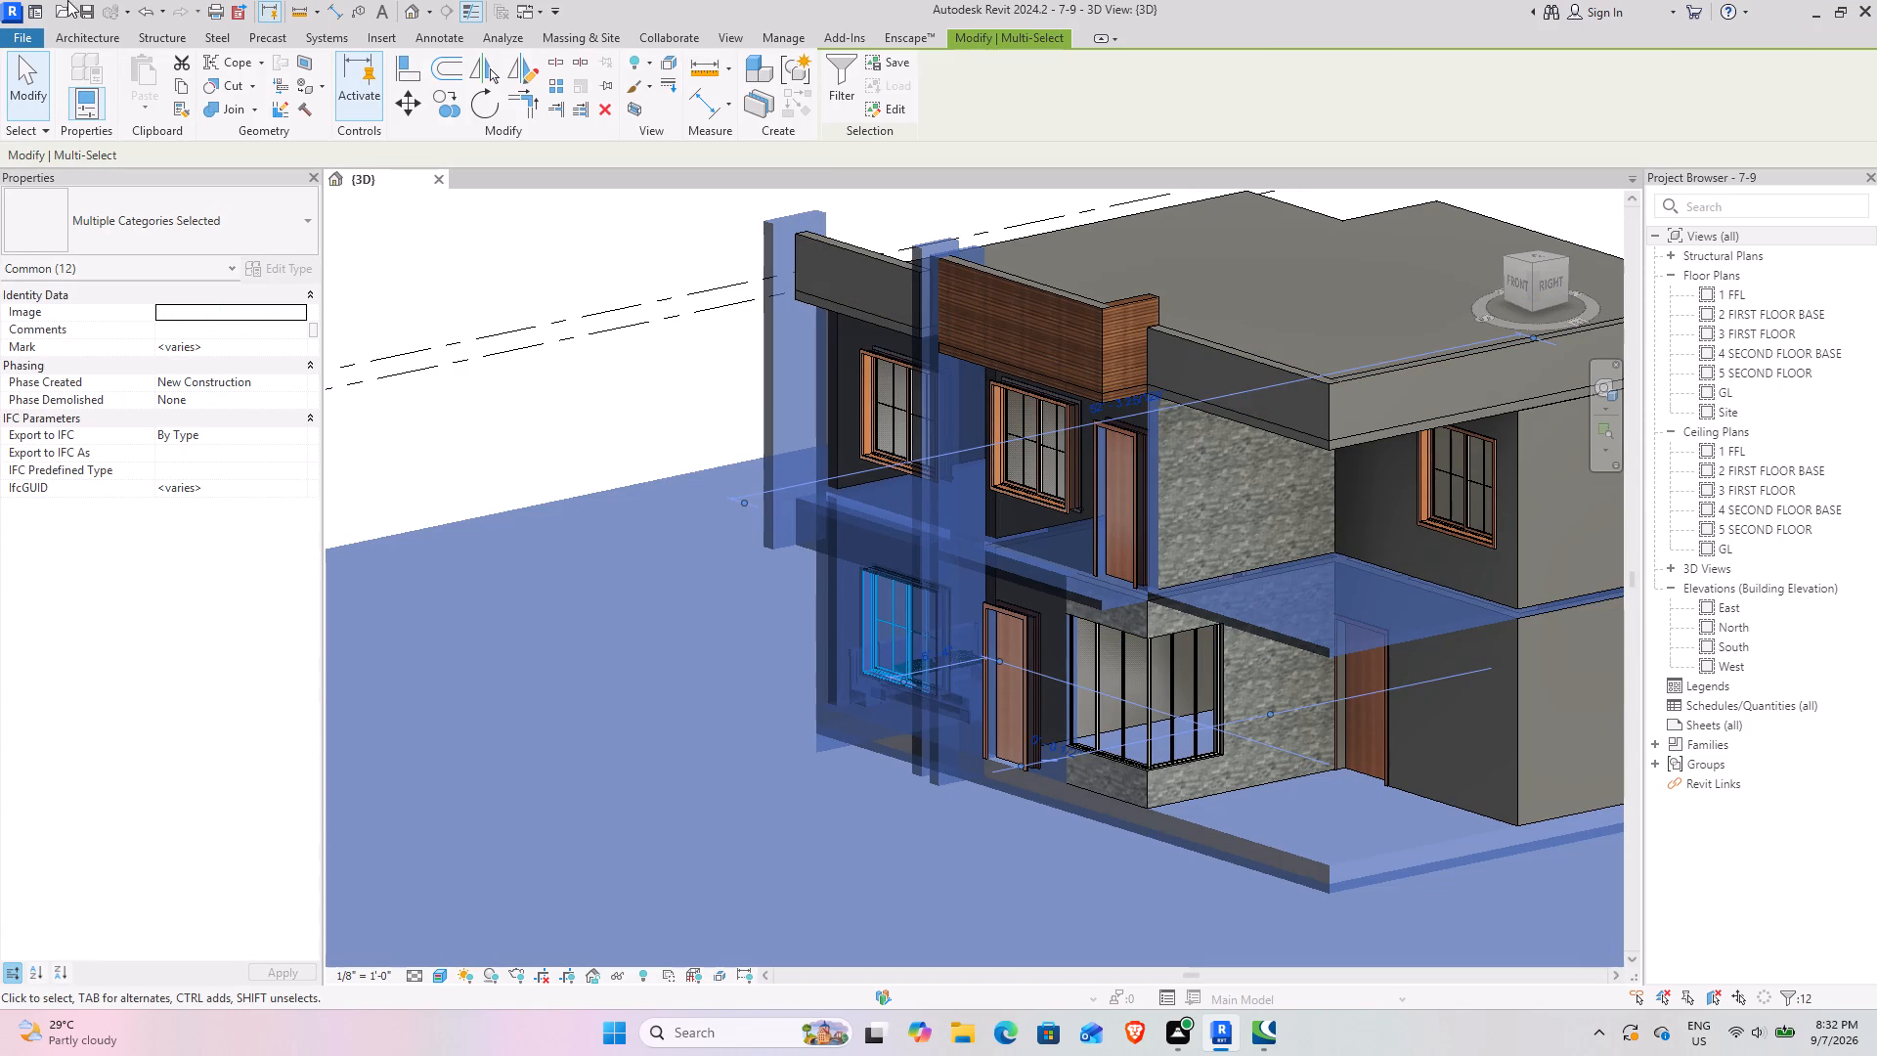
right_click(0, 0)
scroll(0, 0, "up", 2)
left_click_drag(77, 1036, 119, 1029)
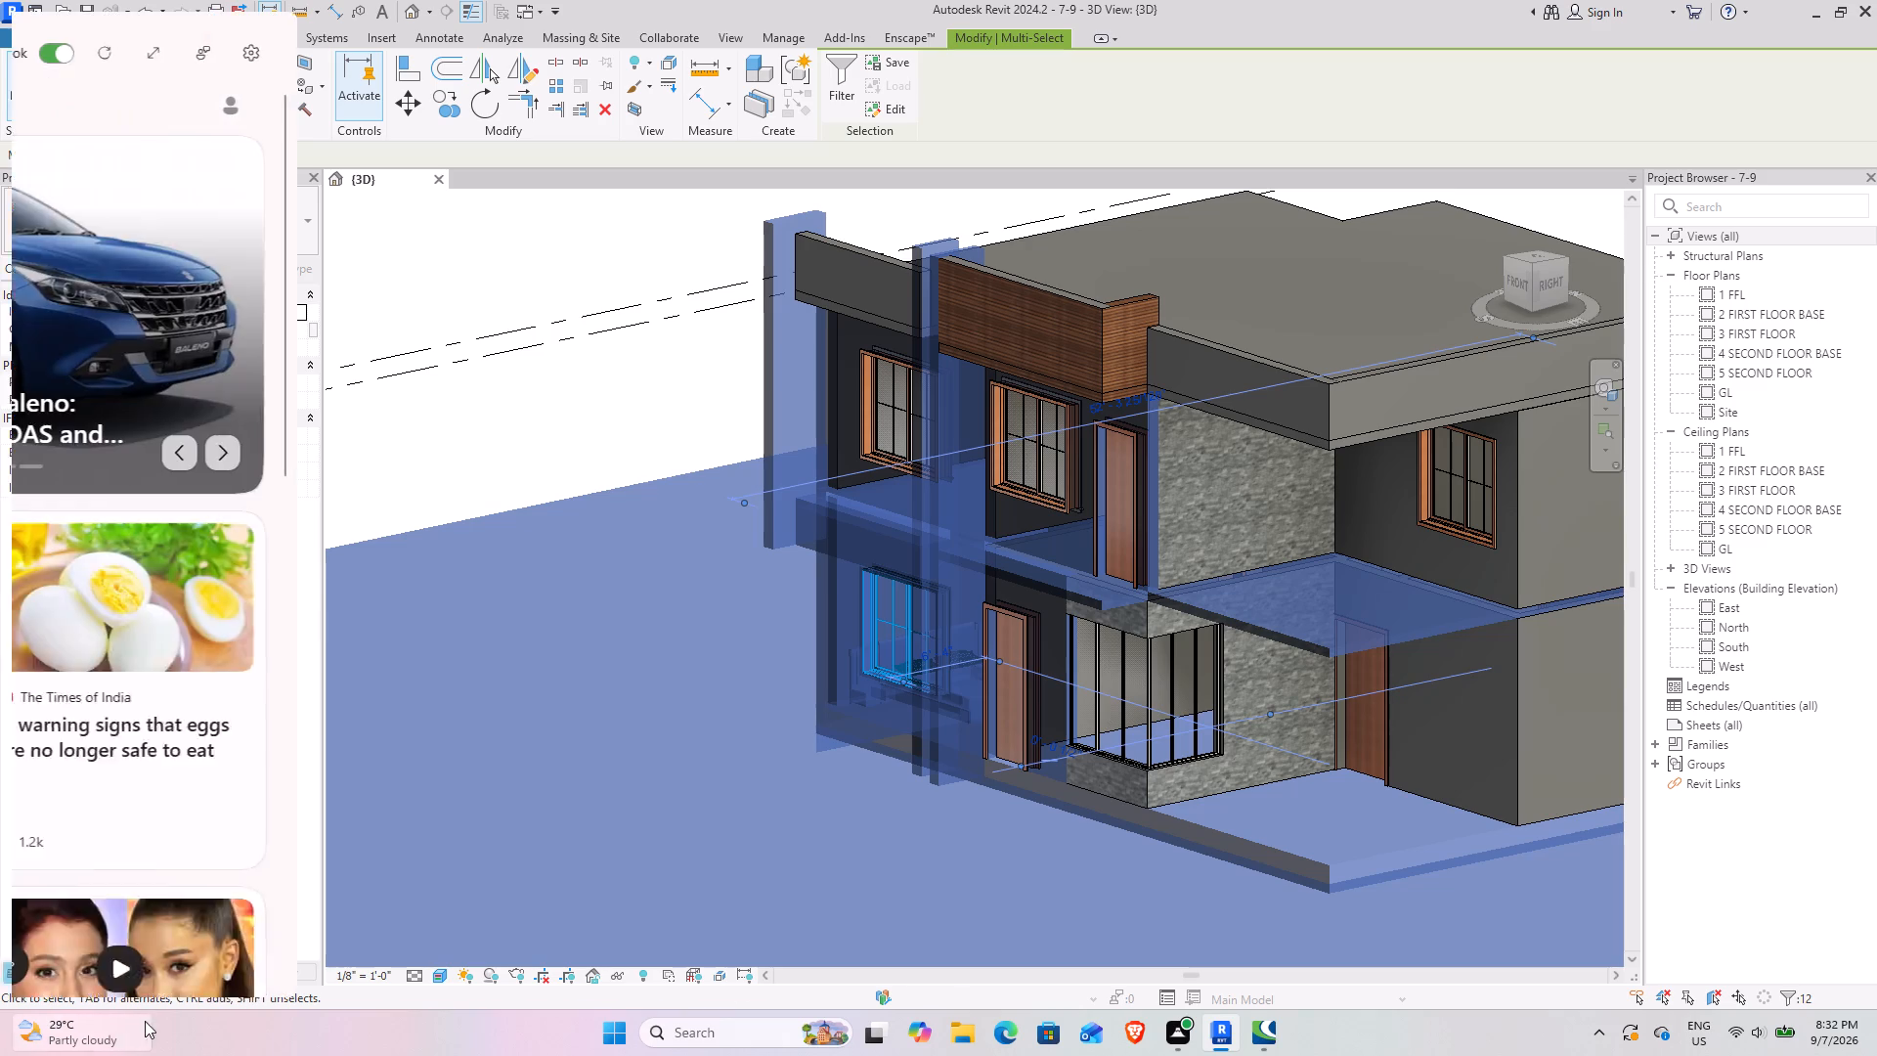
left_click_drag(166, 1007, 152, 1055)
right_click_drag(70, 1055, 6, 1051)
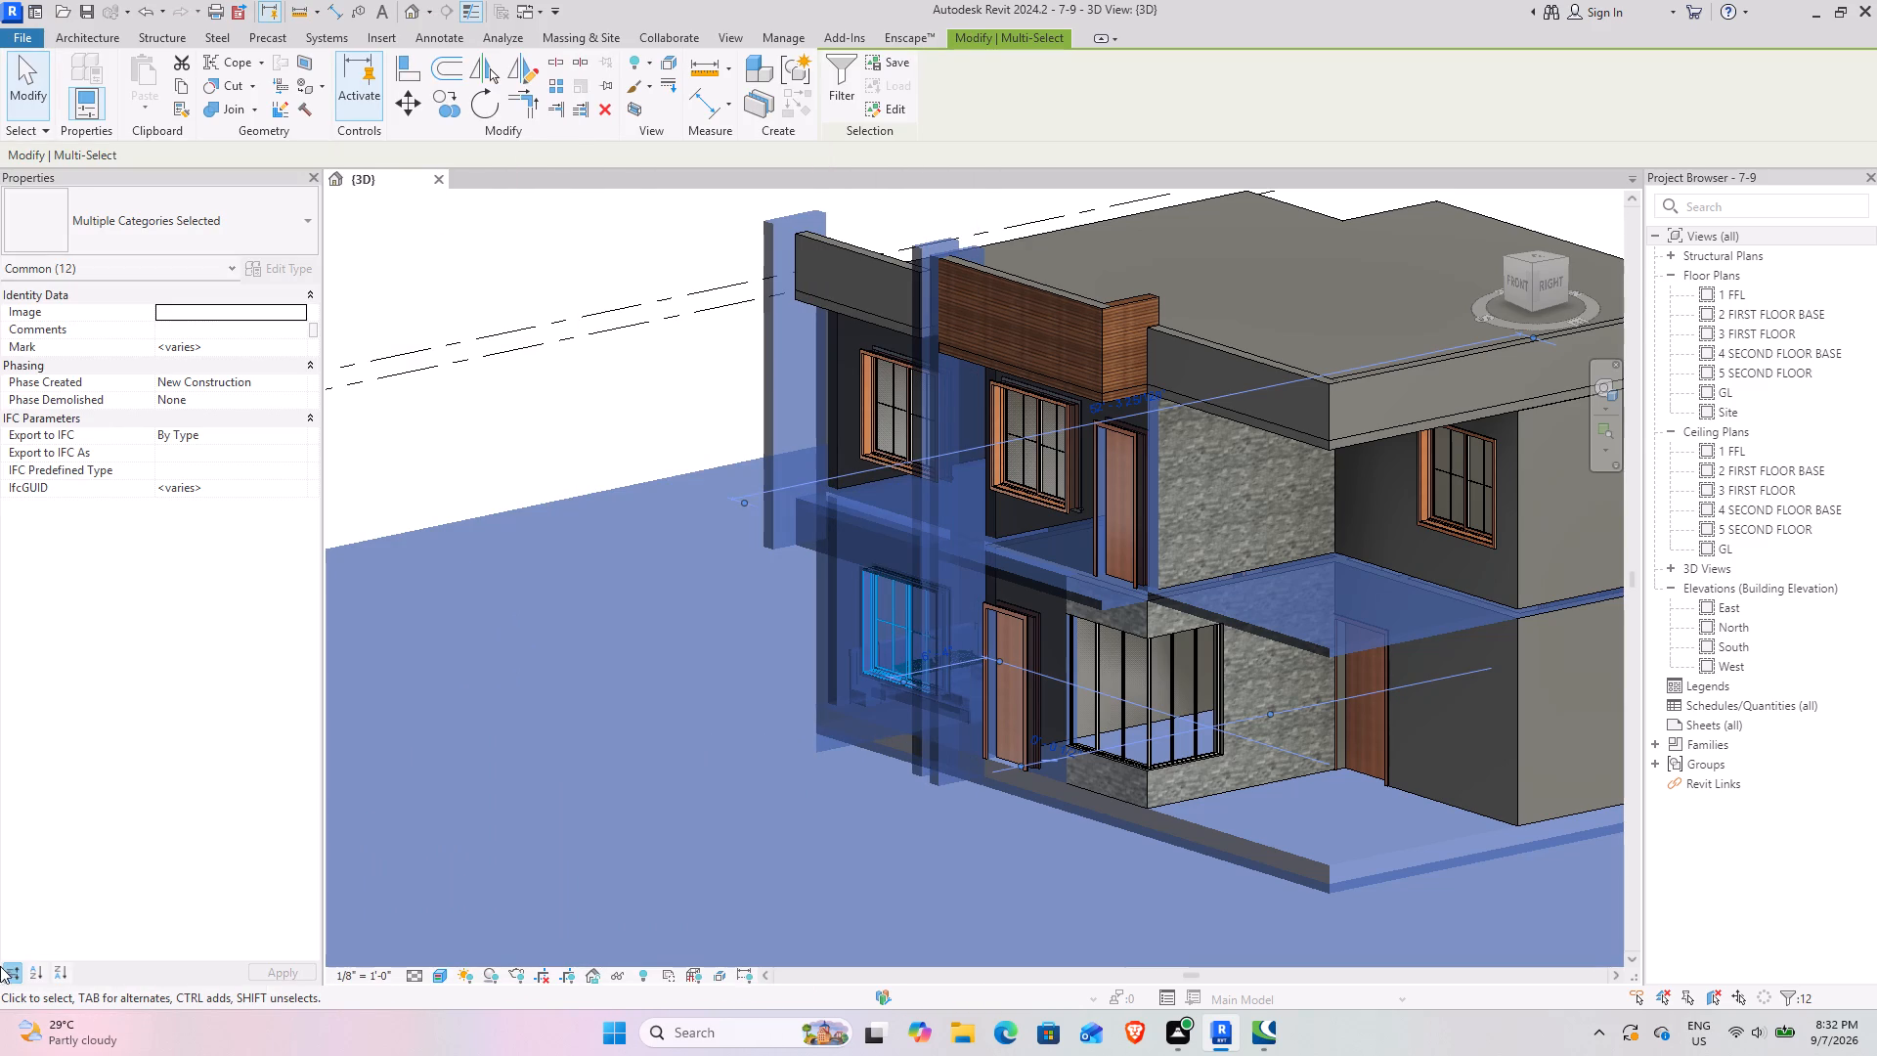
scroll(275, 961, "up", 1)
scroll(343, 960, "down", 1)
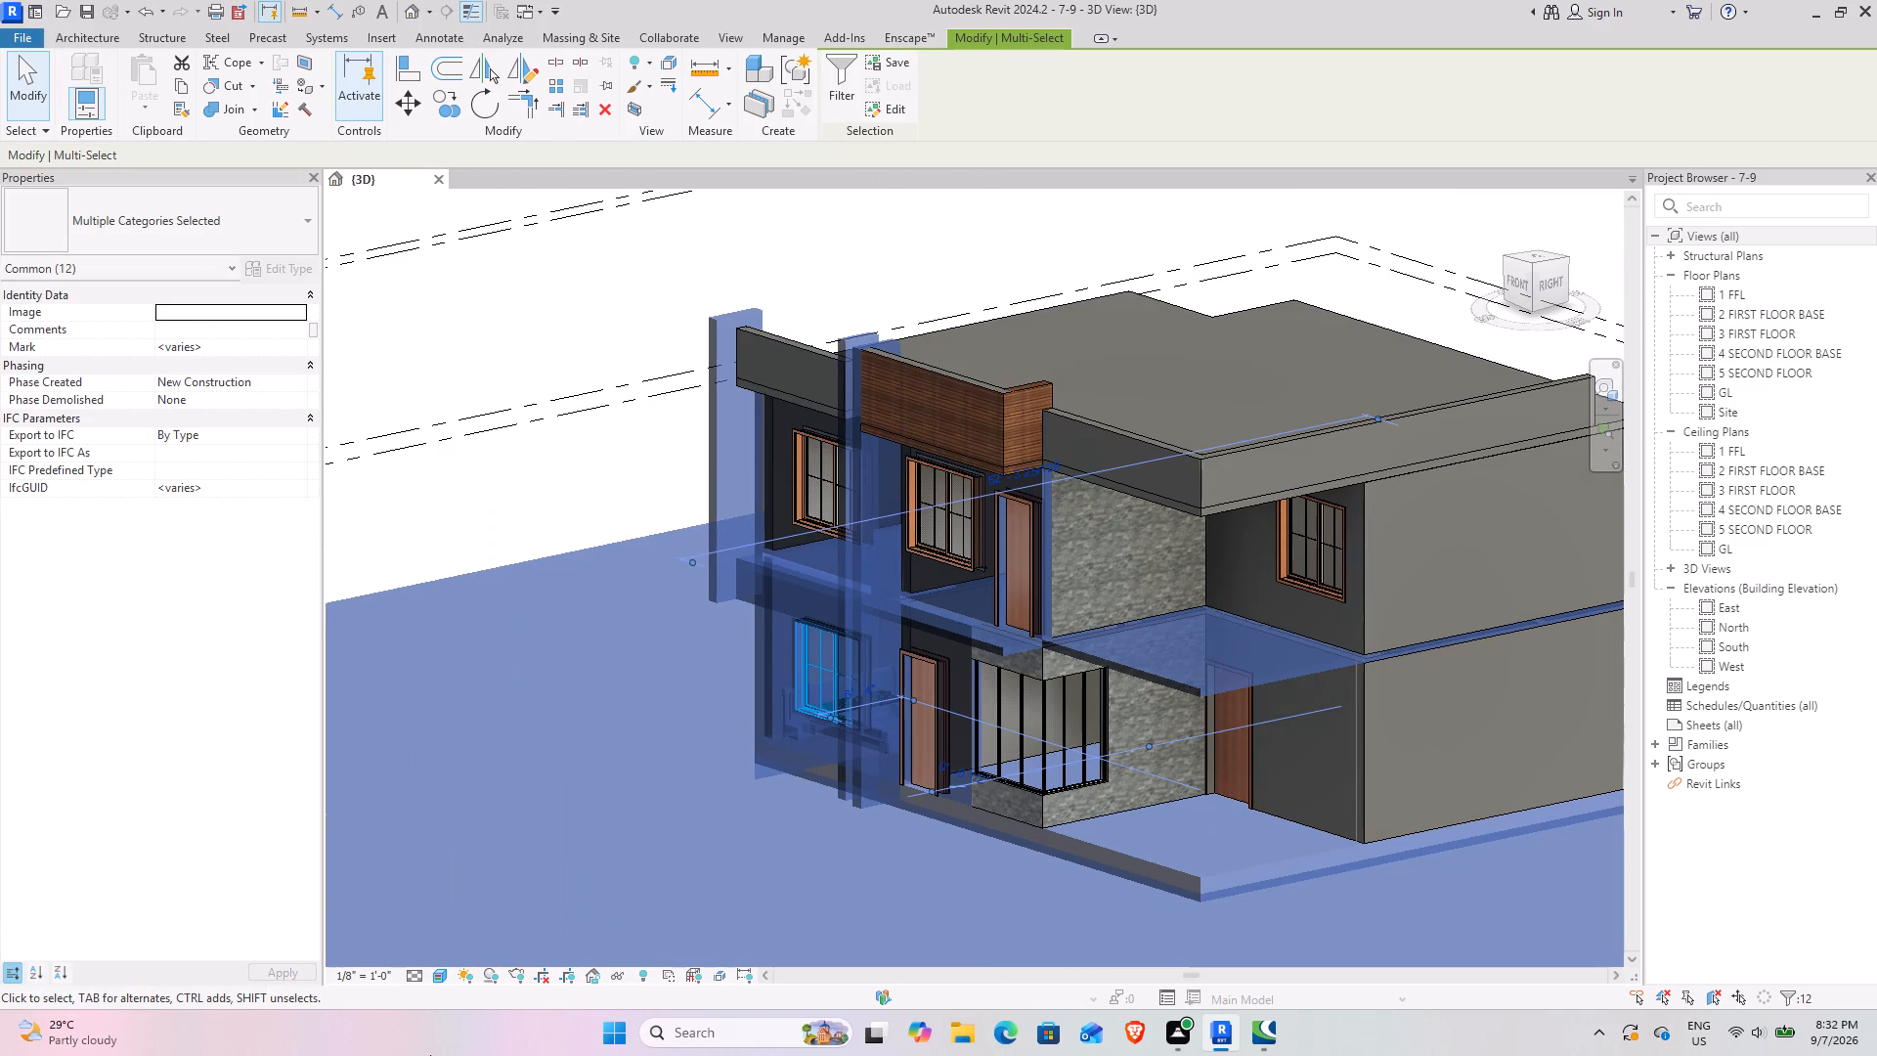
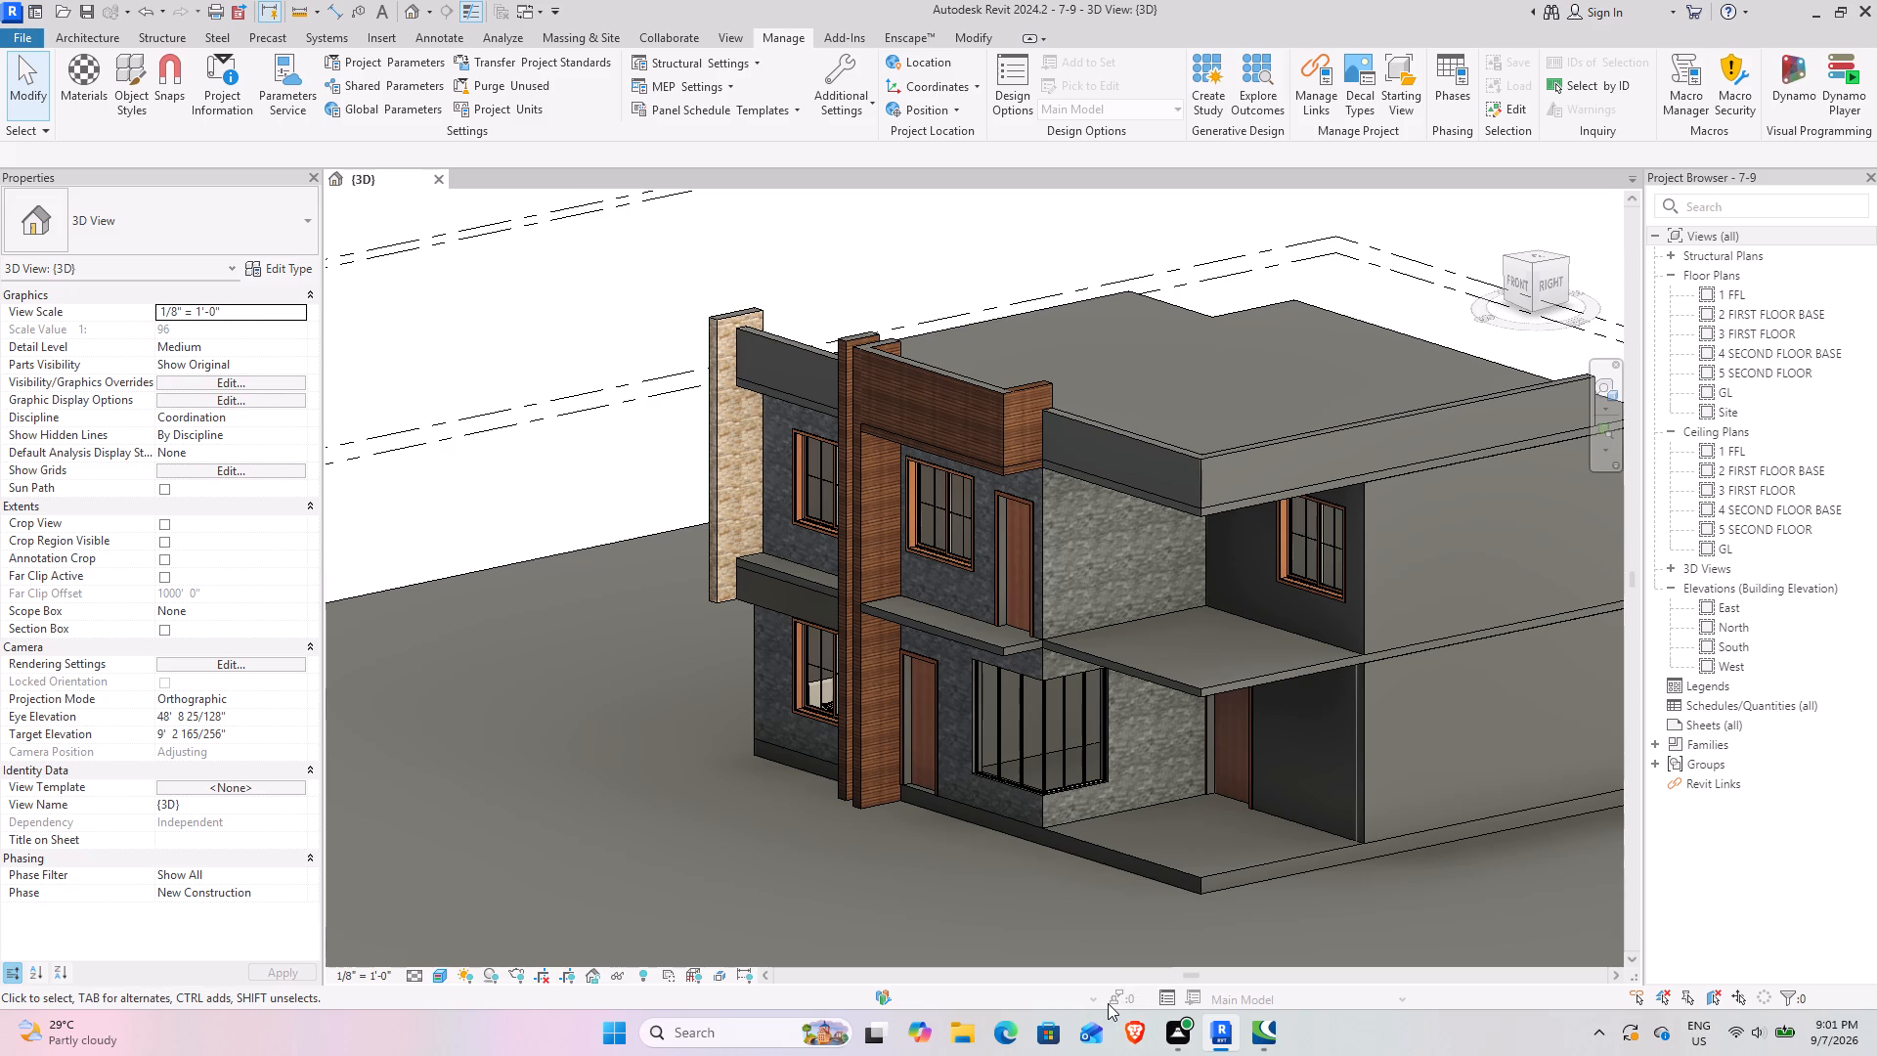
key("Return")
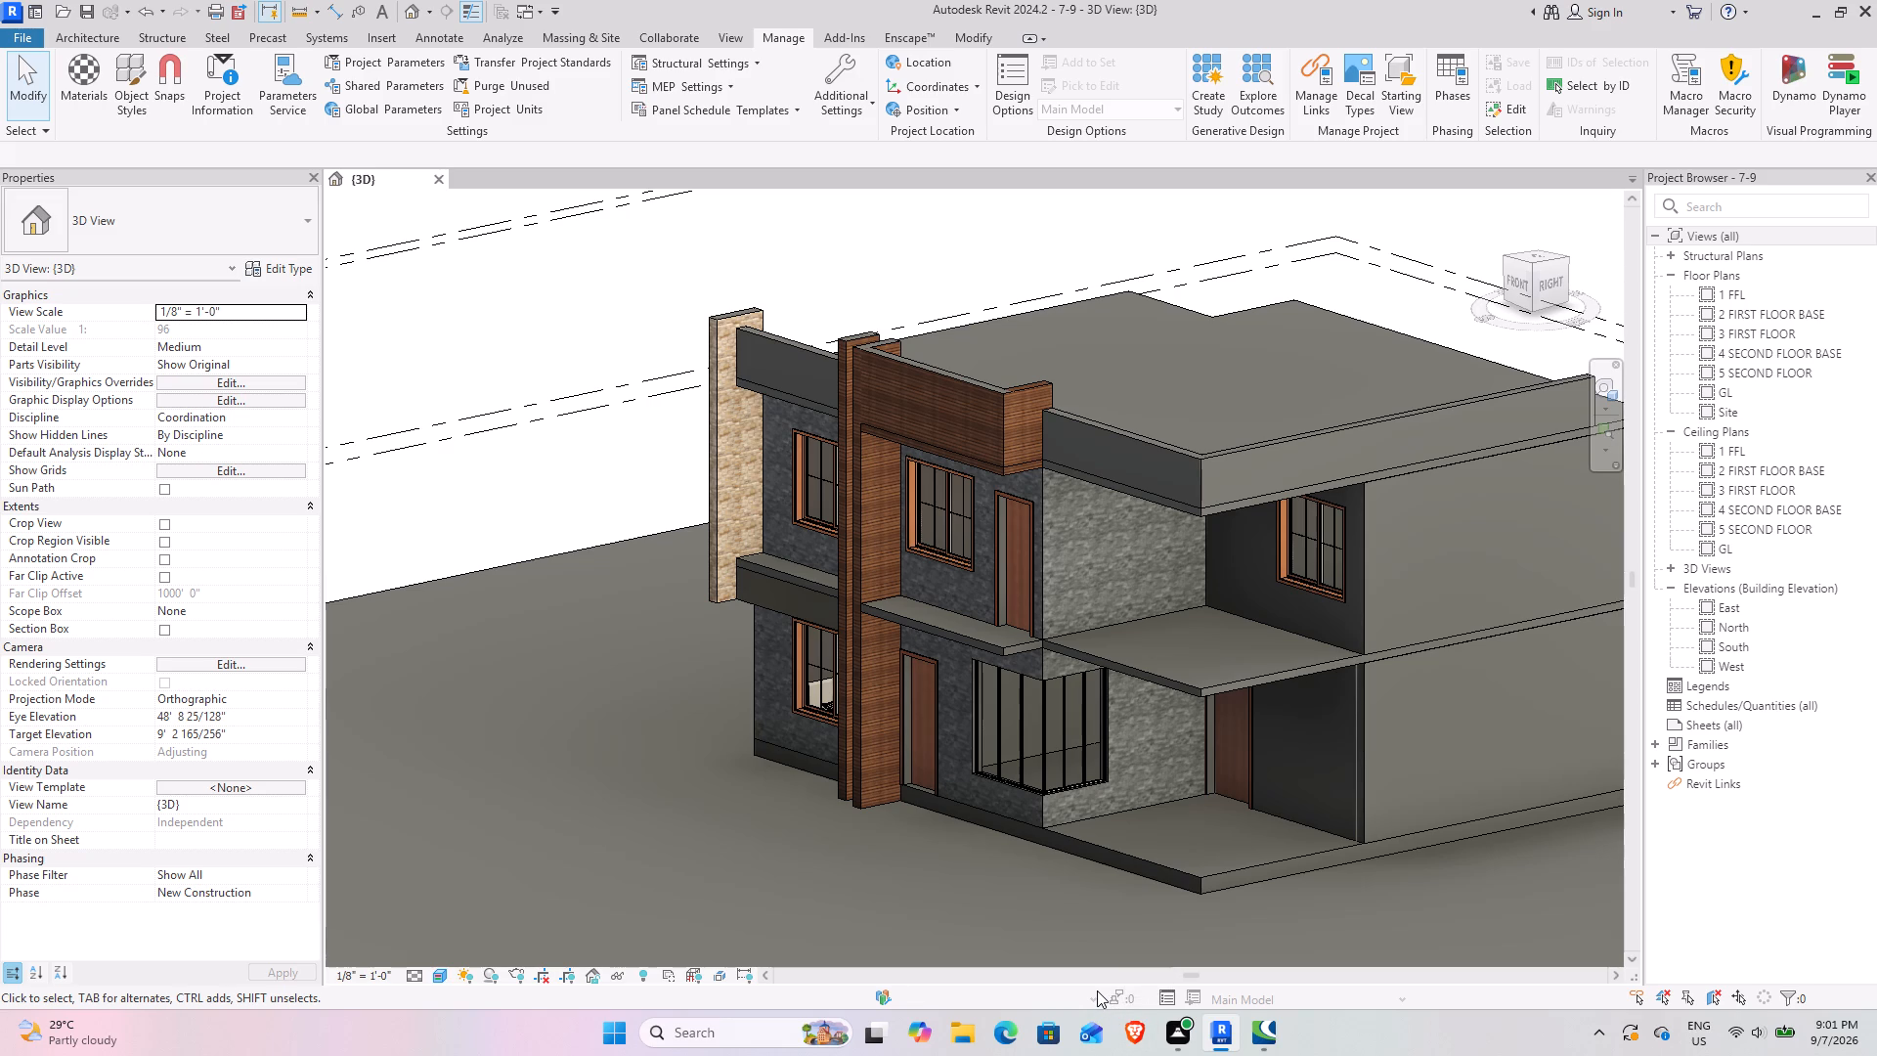
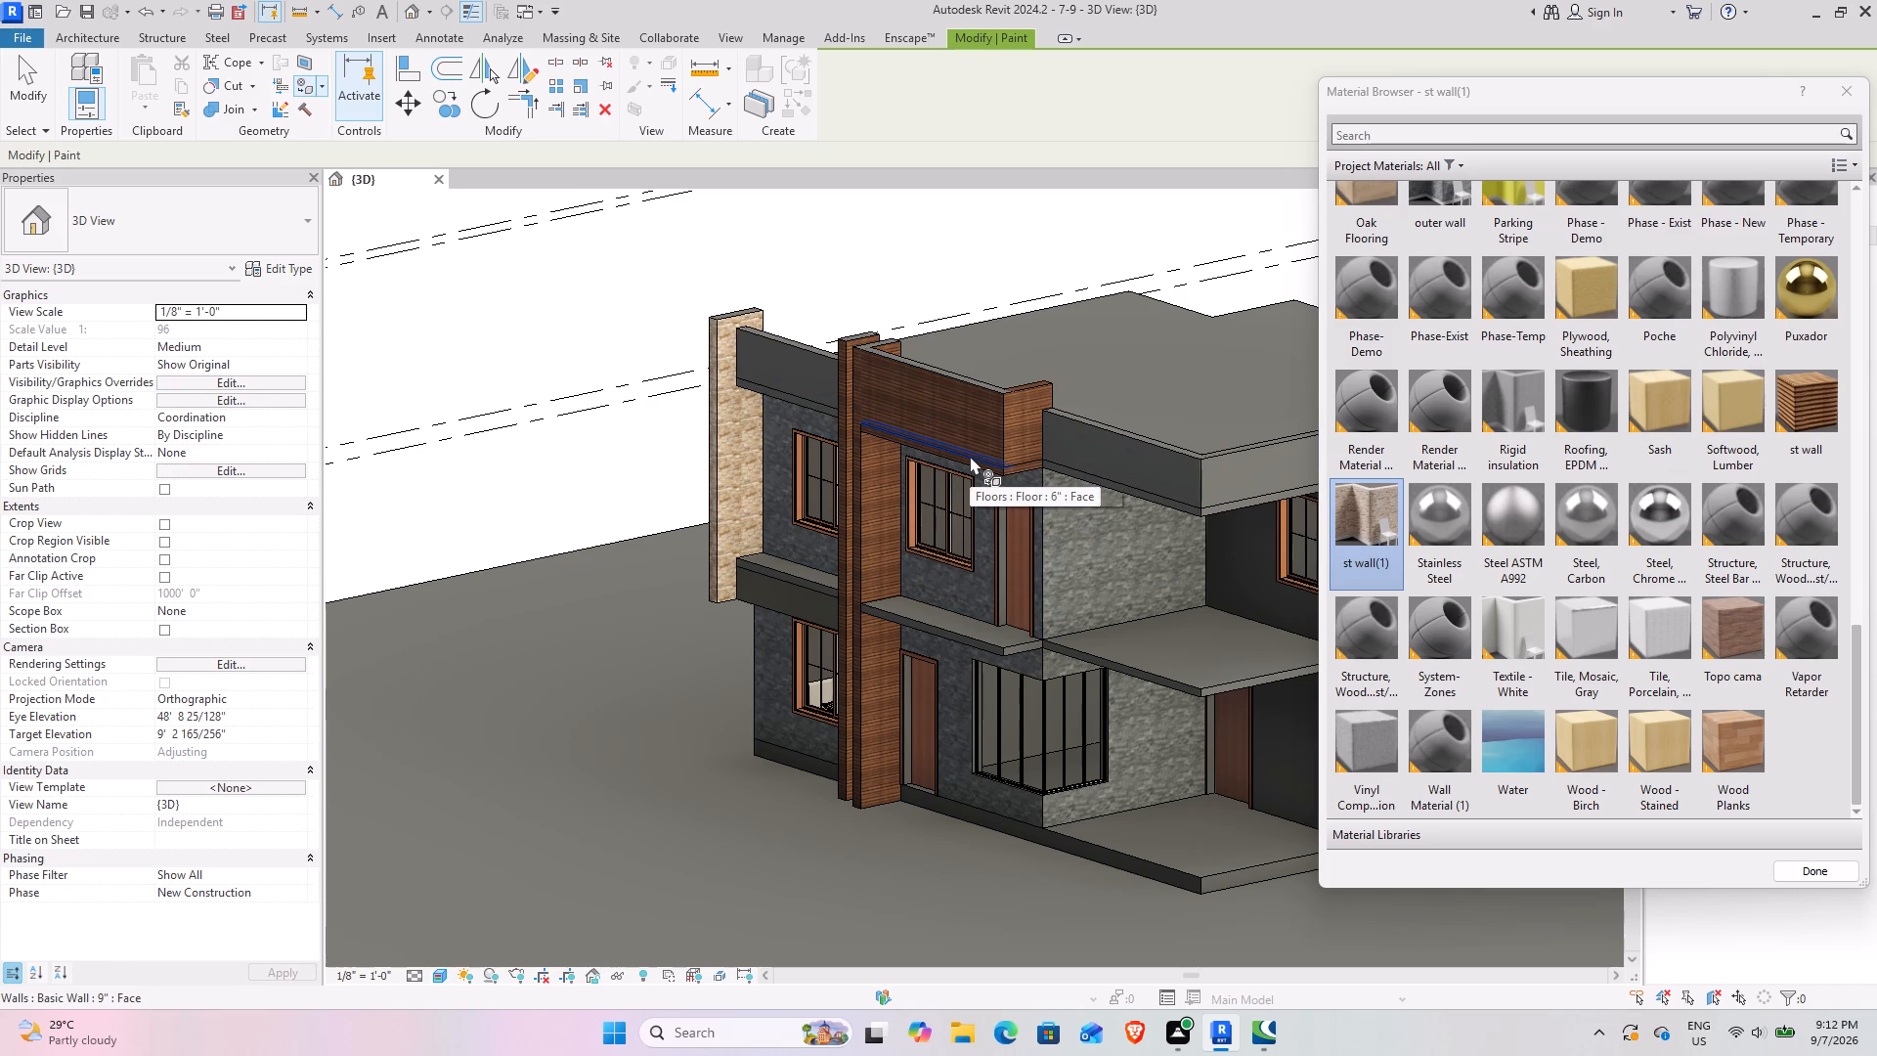
End the Paint command on the house model and dismiss the save reminder without saving the project.
key("Escape")
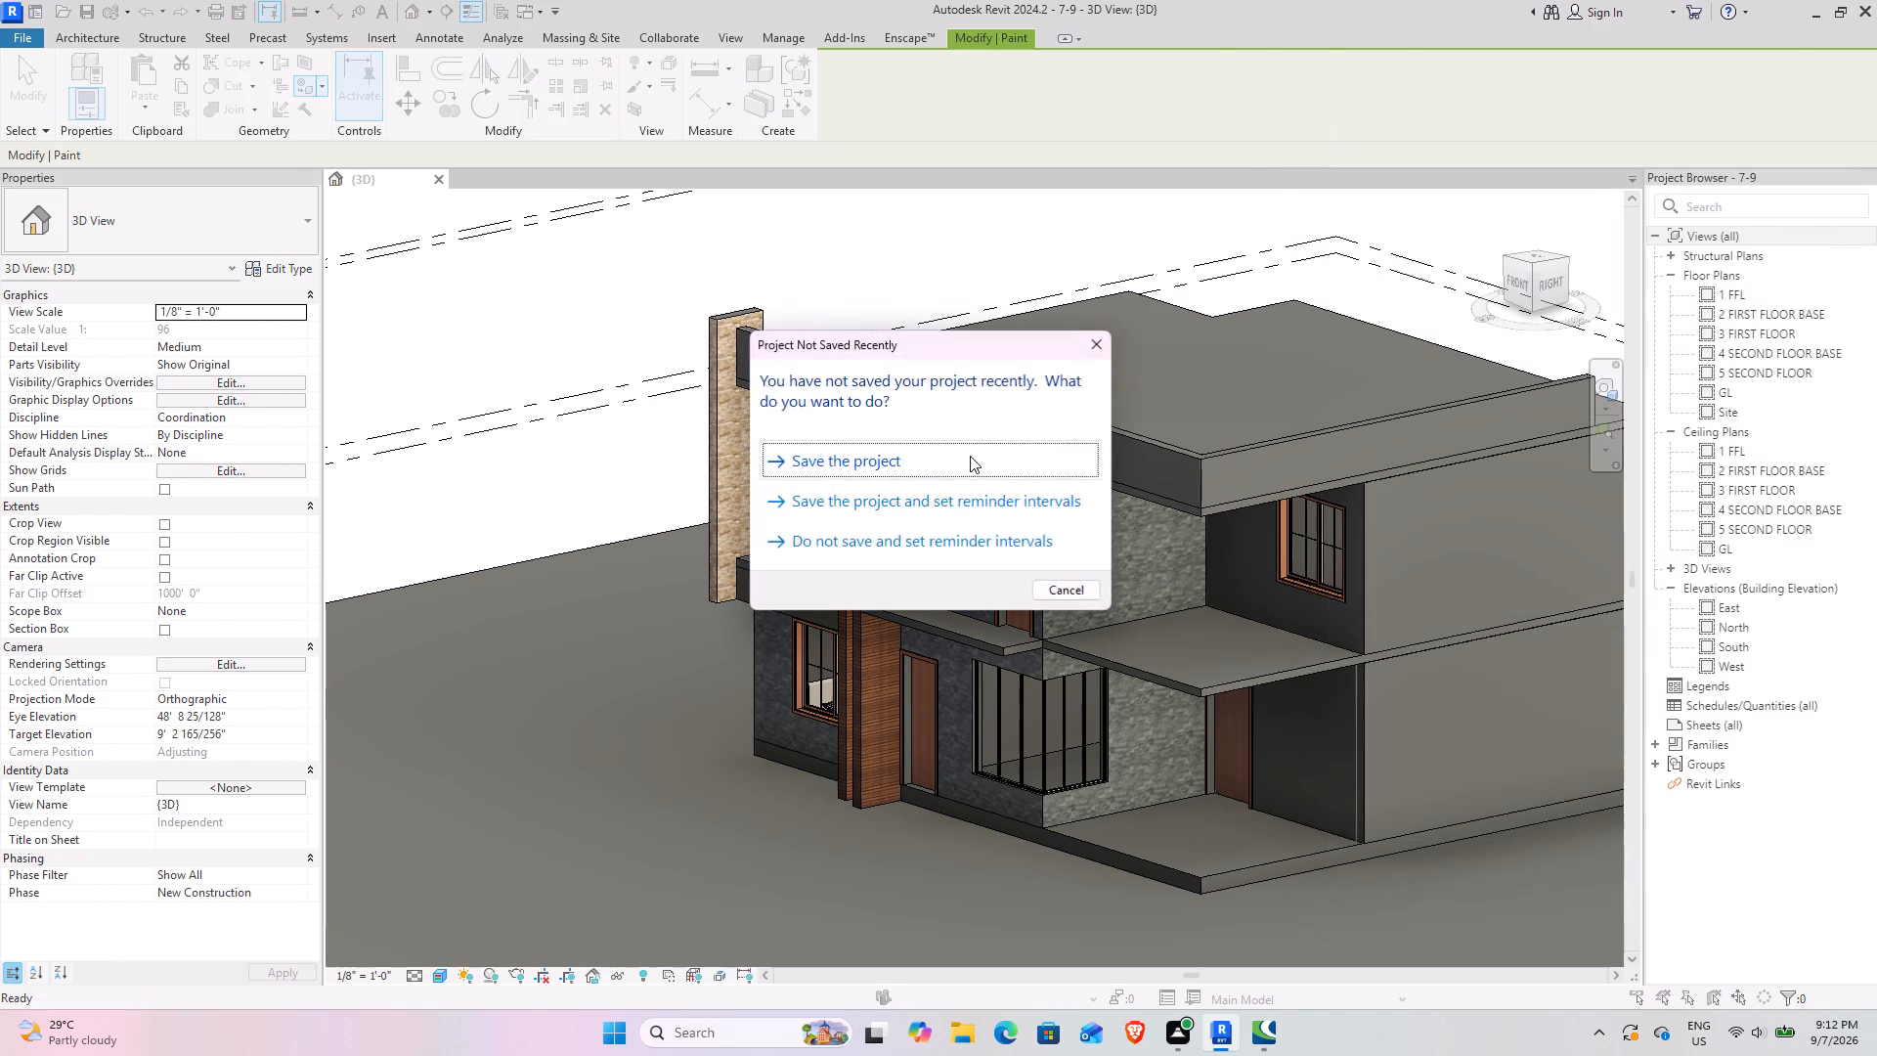
key("Escape")
key("Escape")
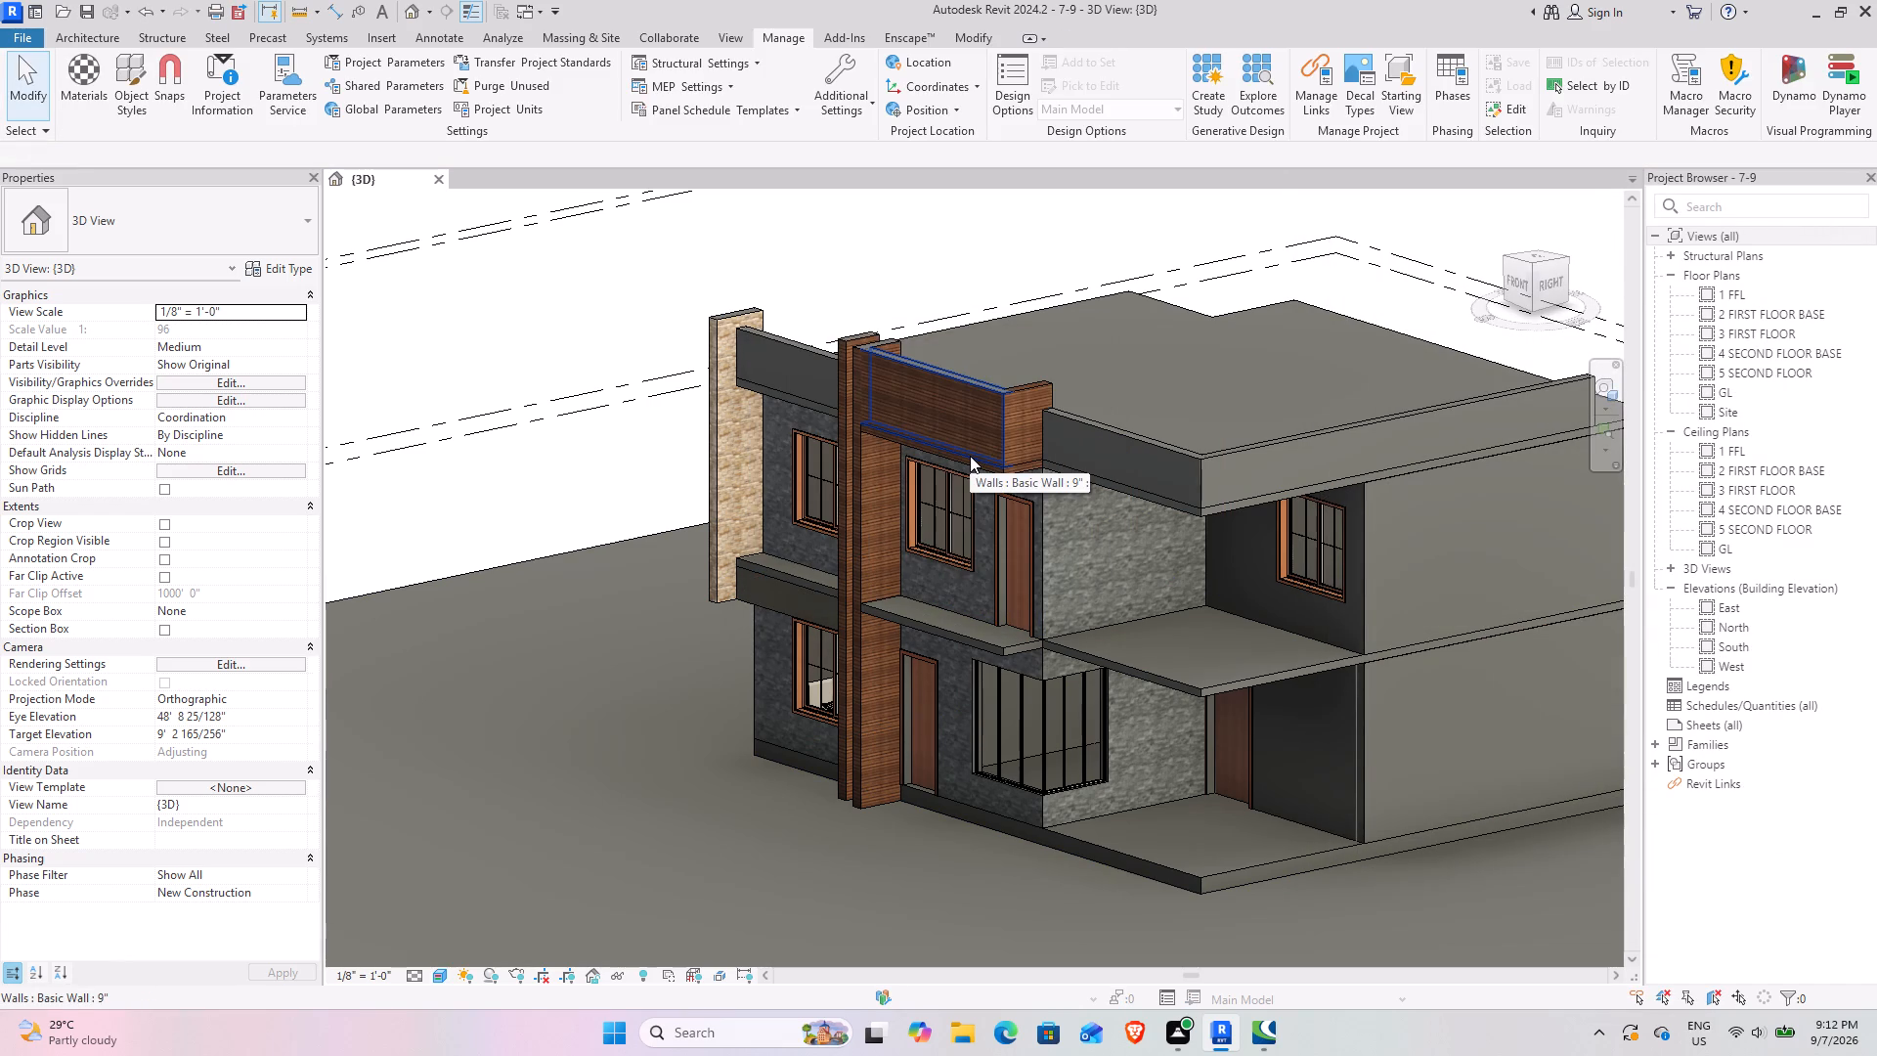
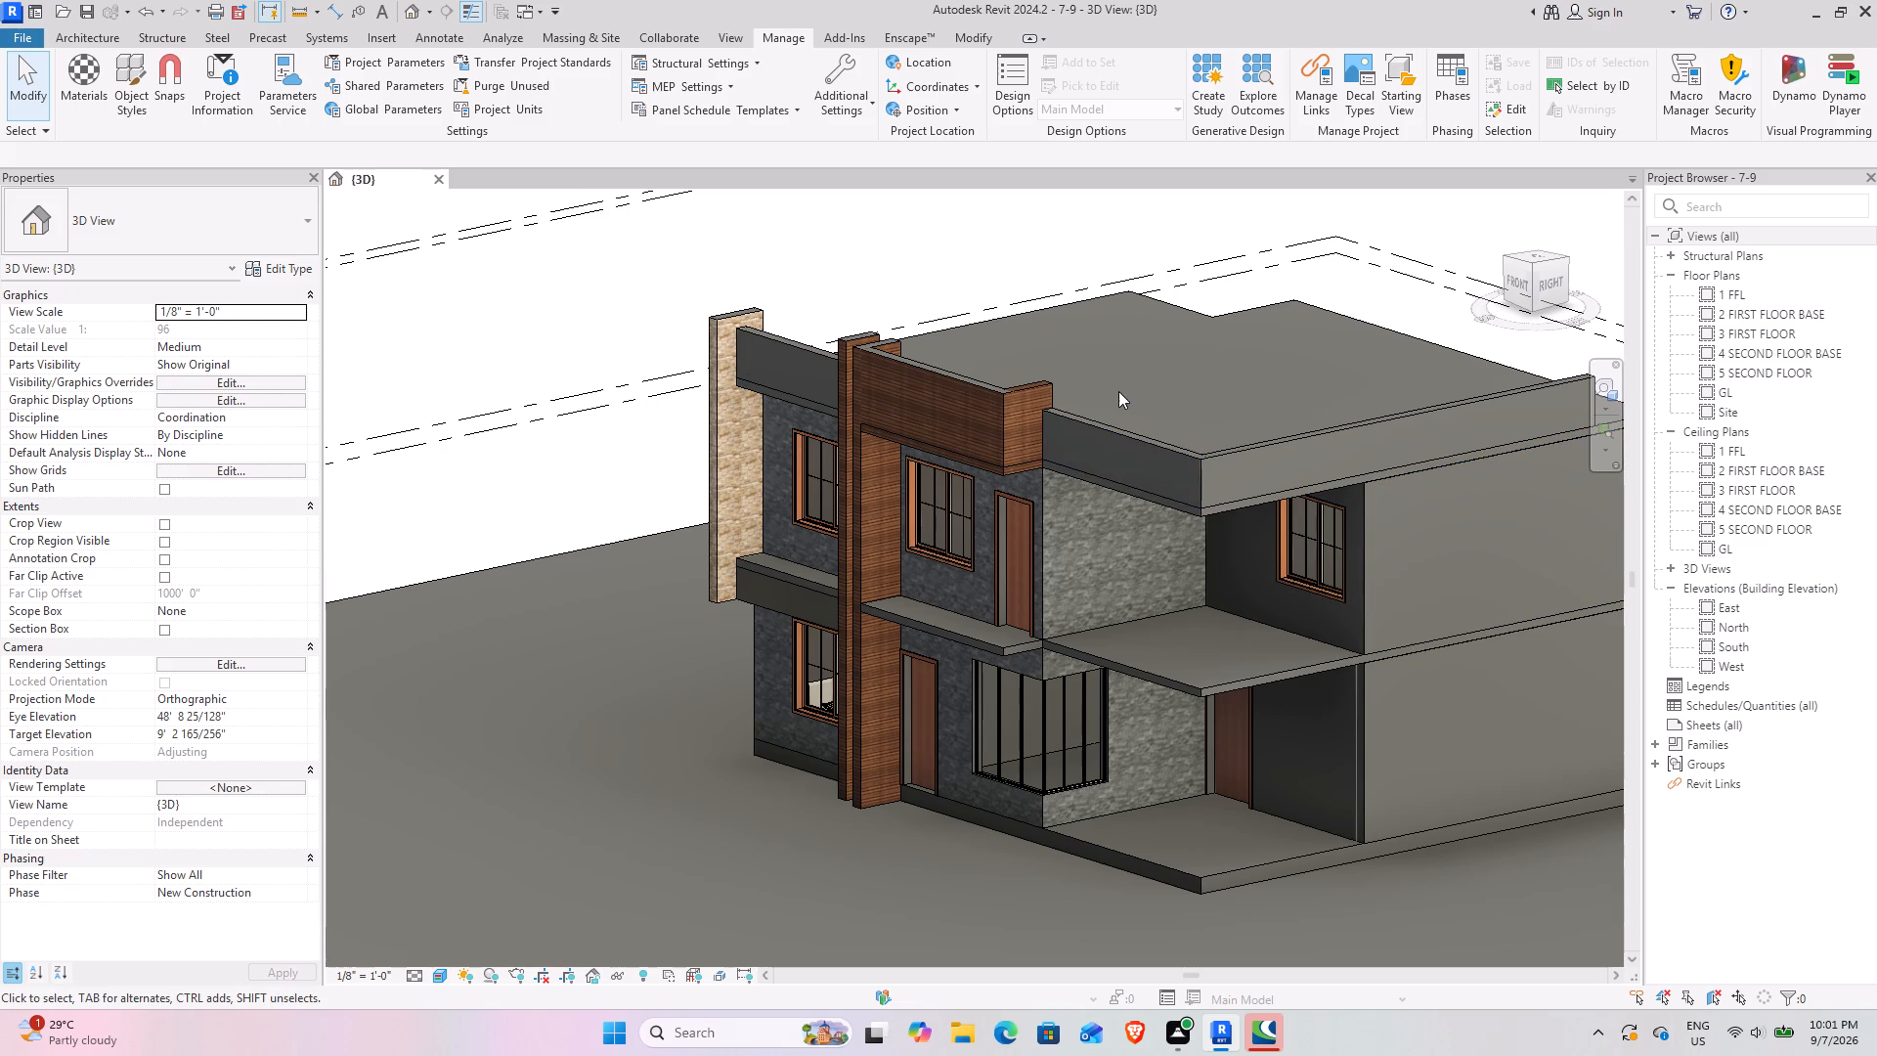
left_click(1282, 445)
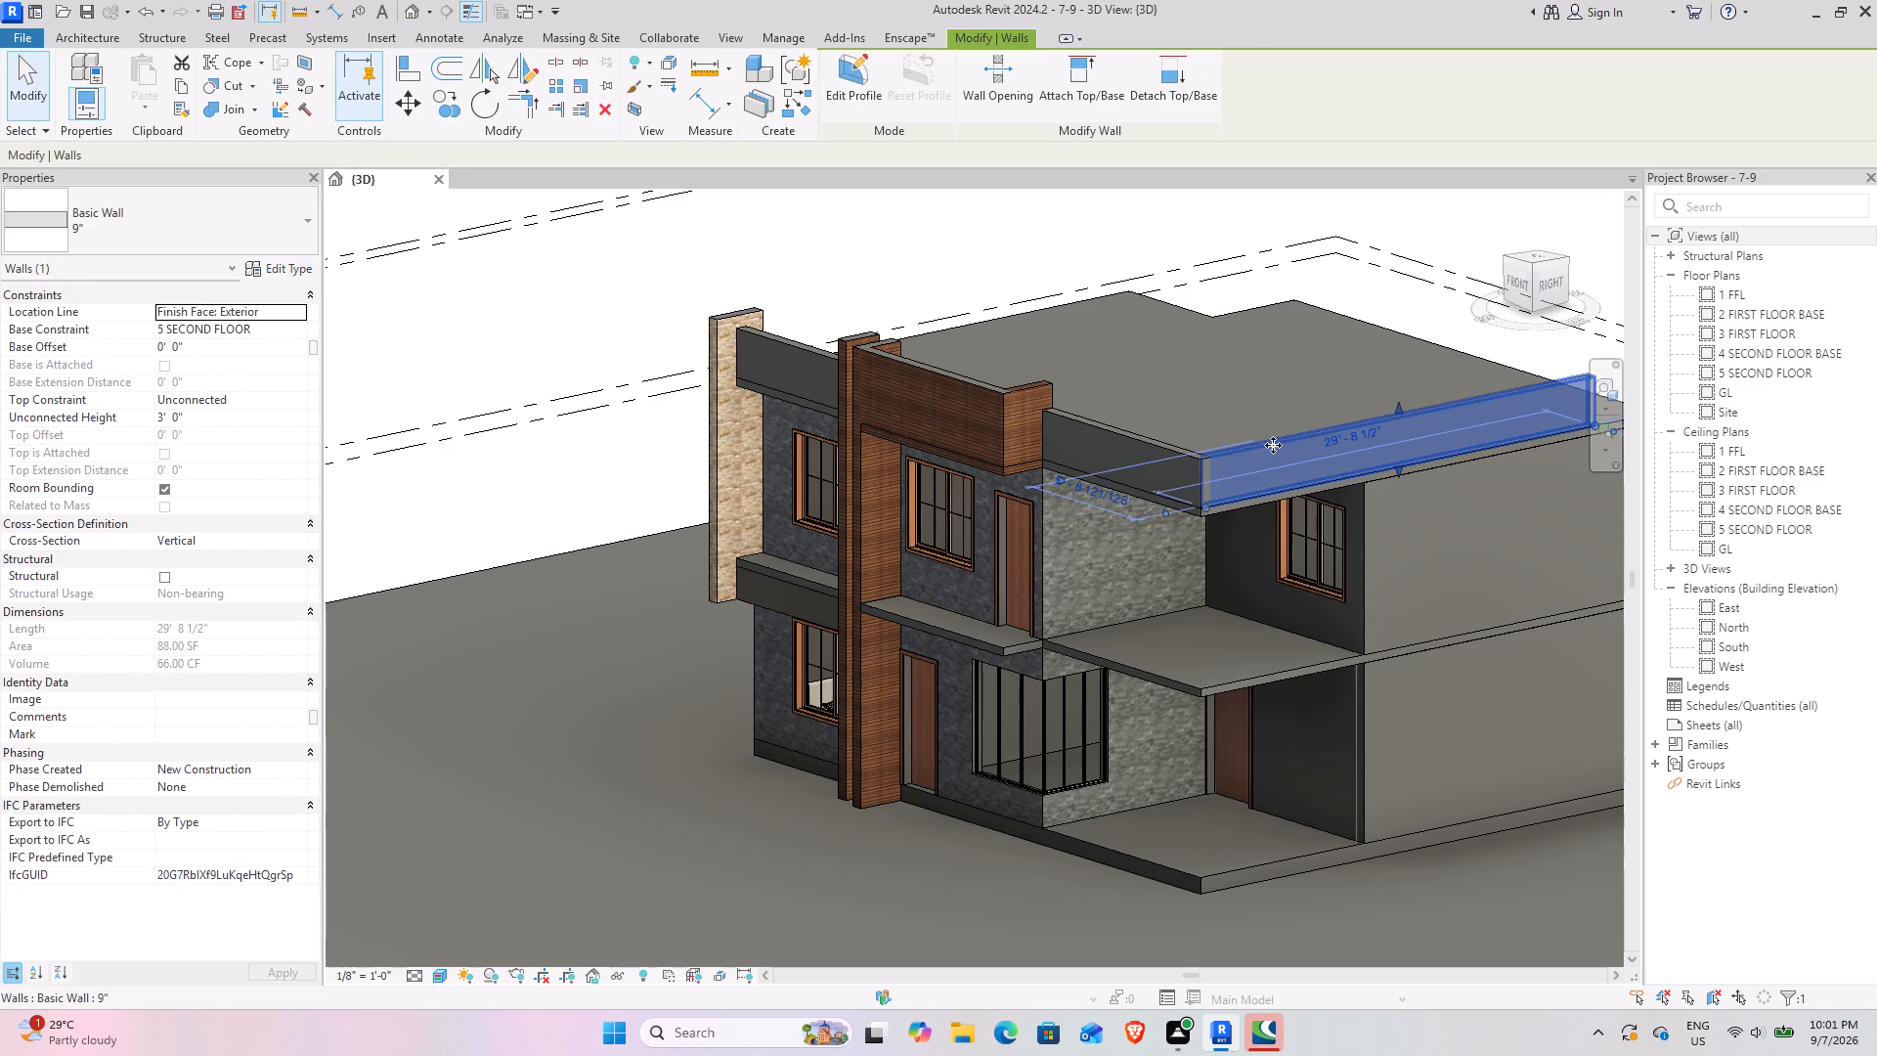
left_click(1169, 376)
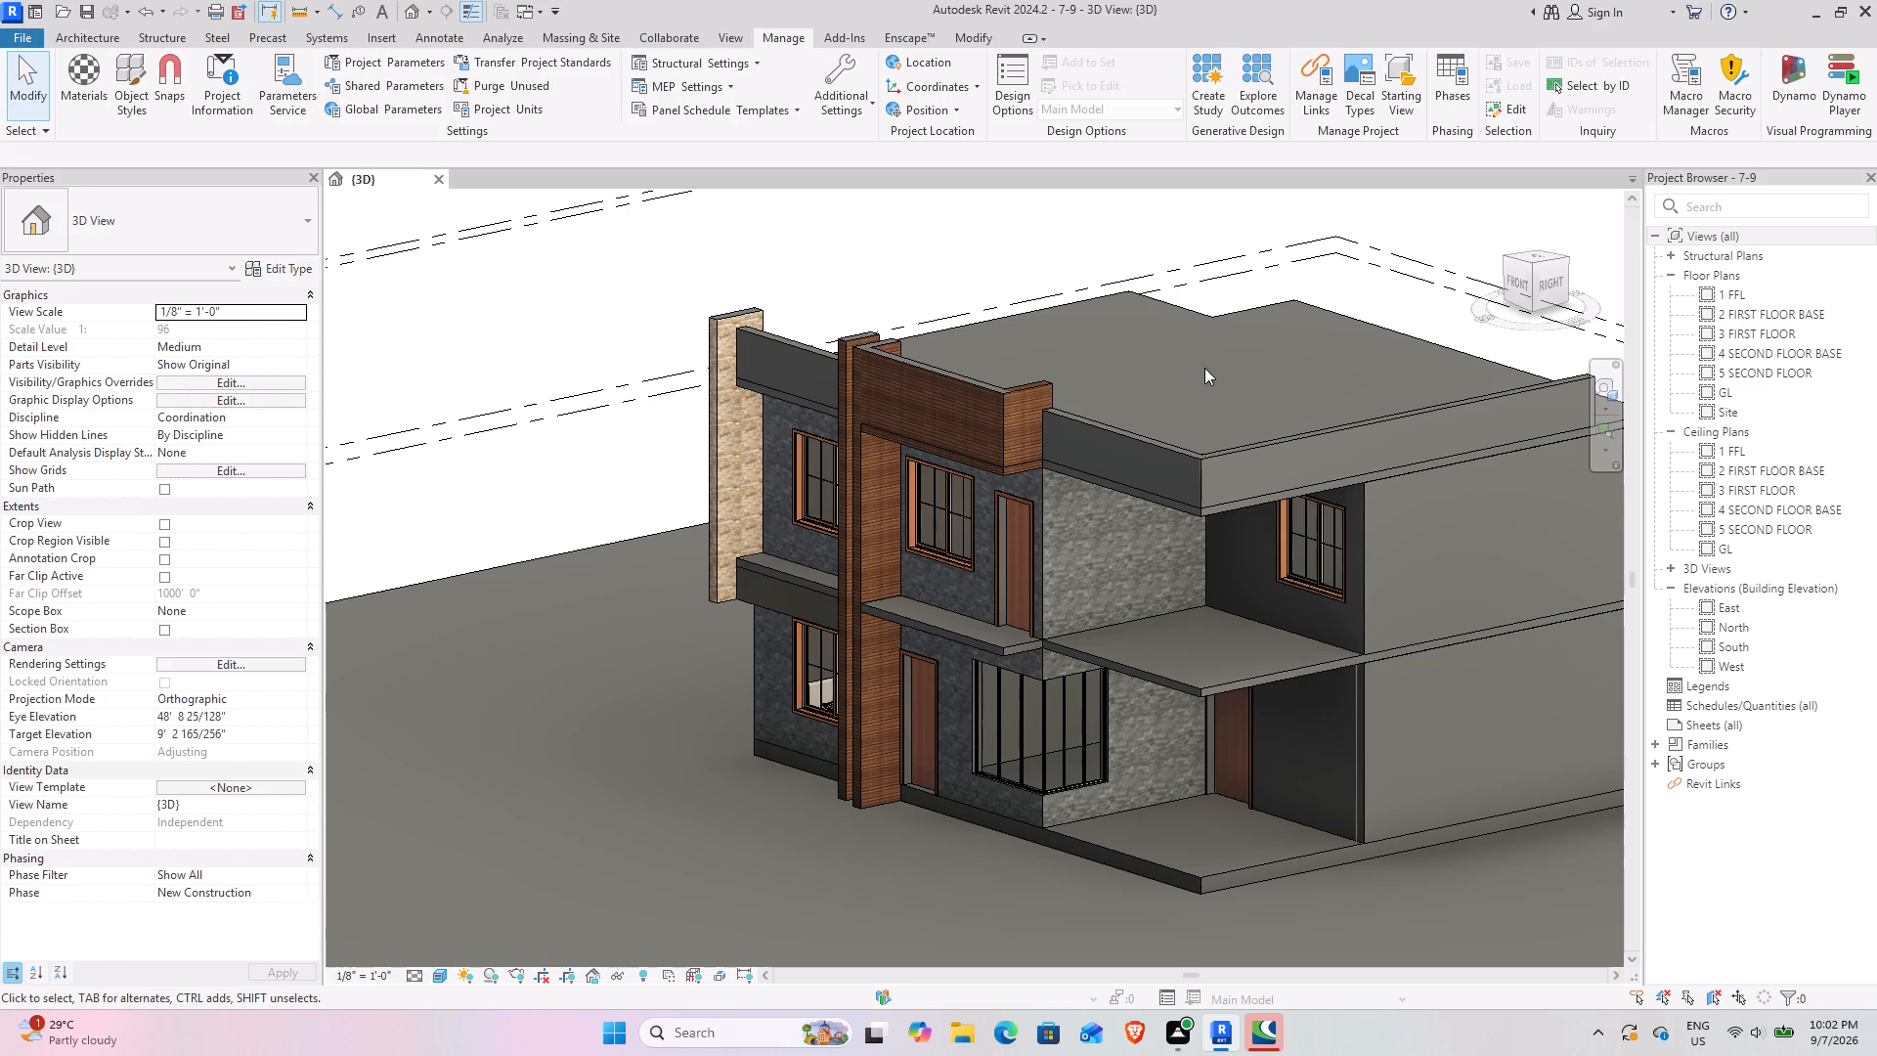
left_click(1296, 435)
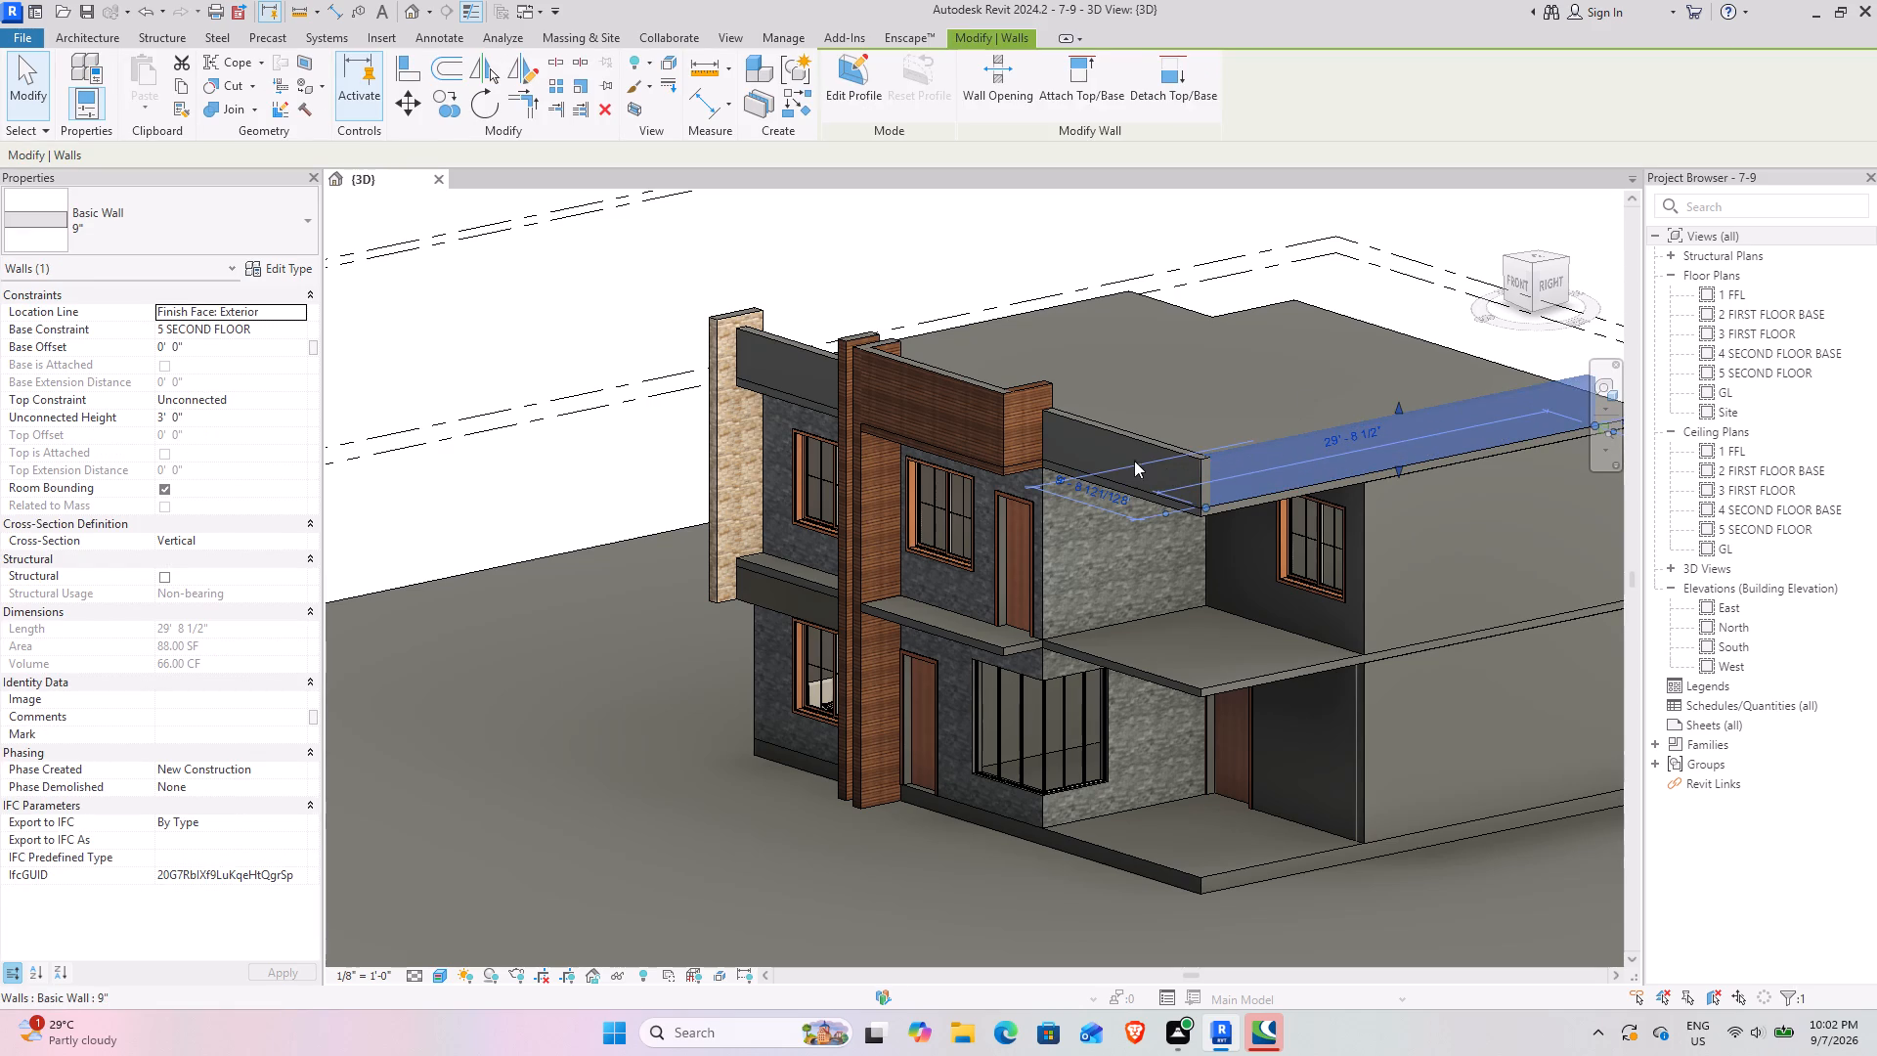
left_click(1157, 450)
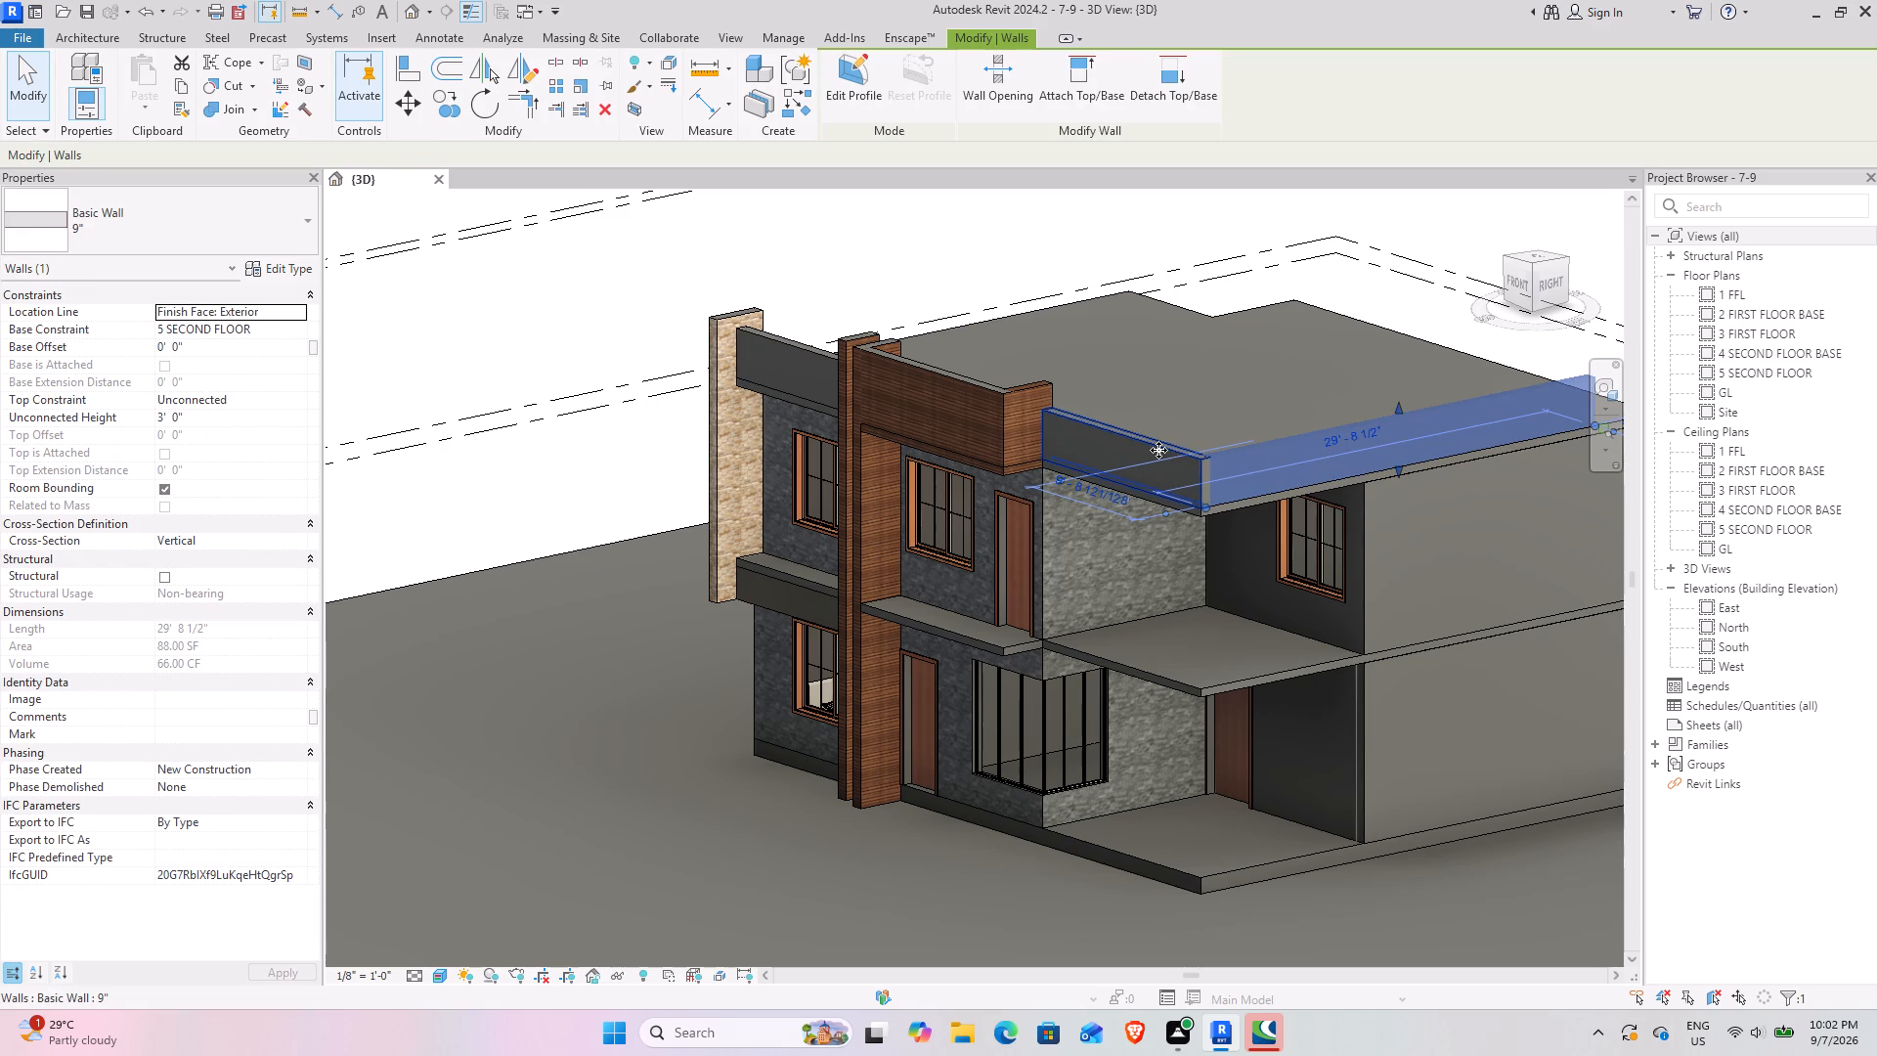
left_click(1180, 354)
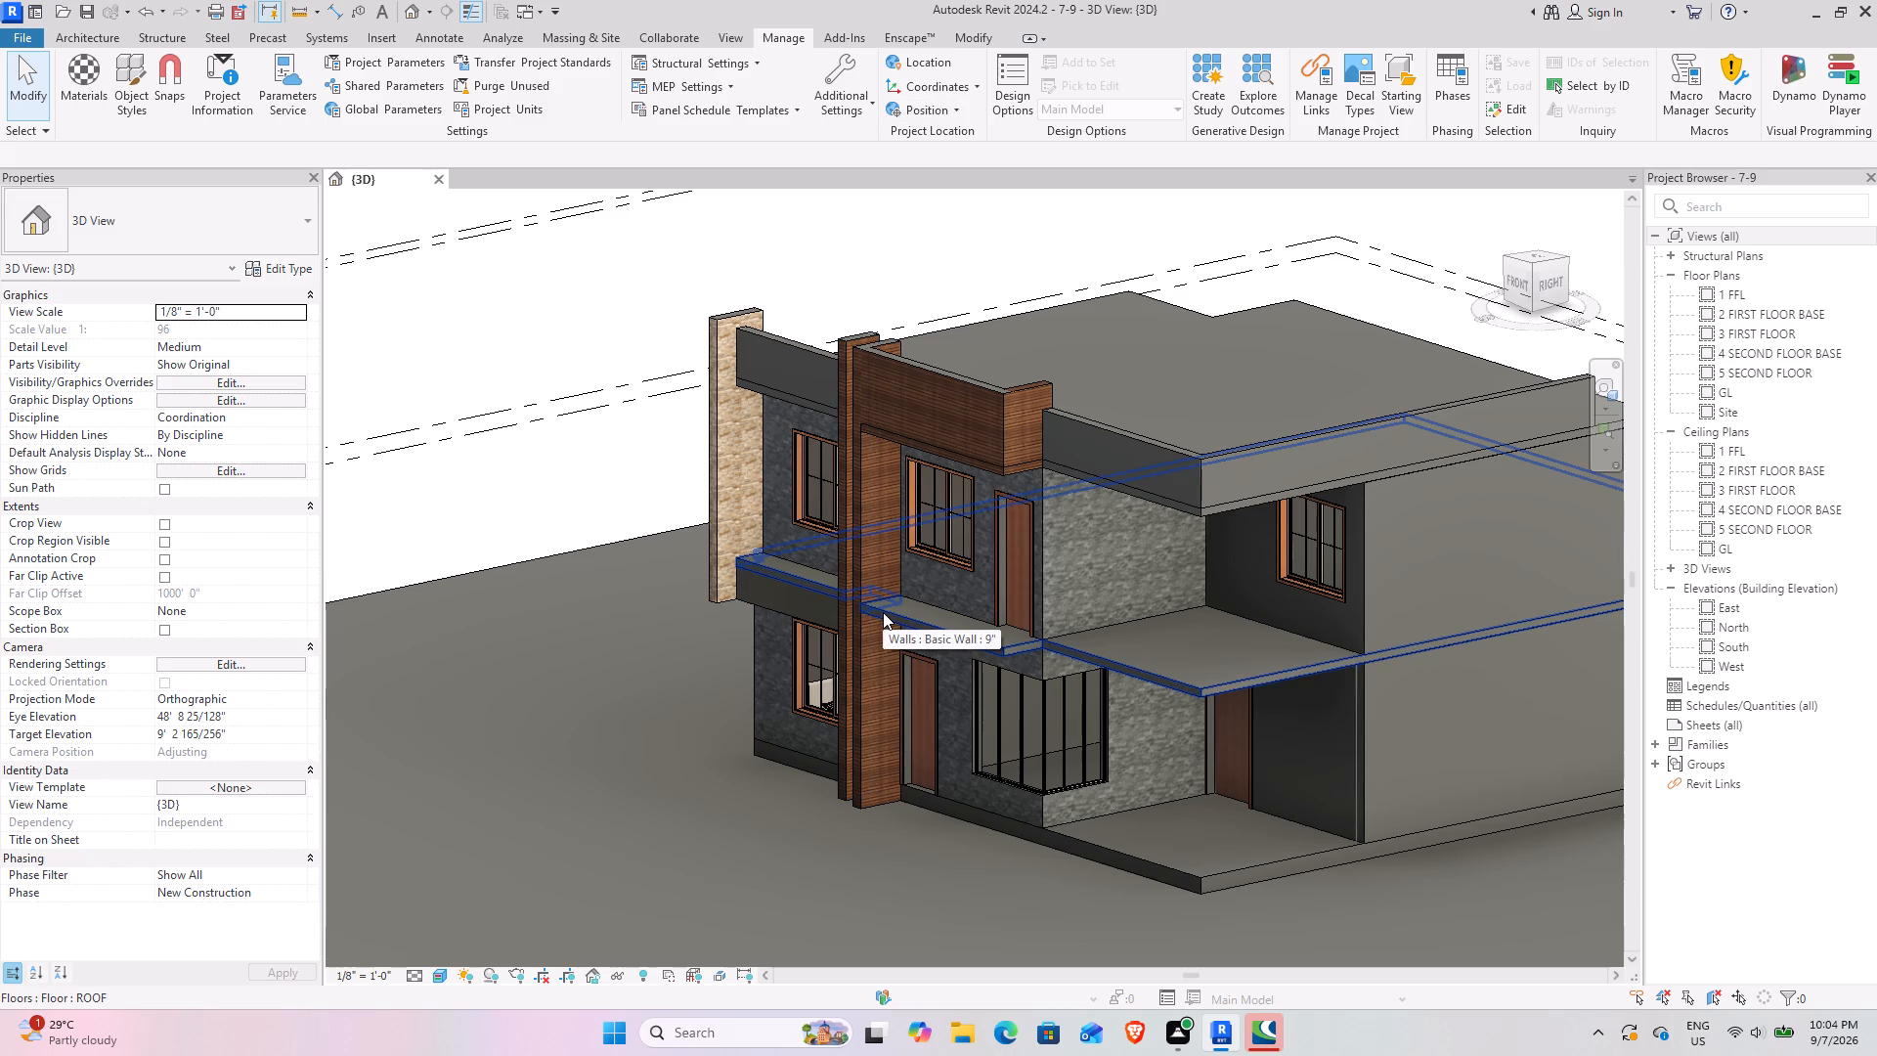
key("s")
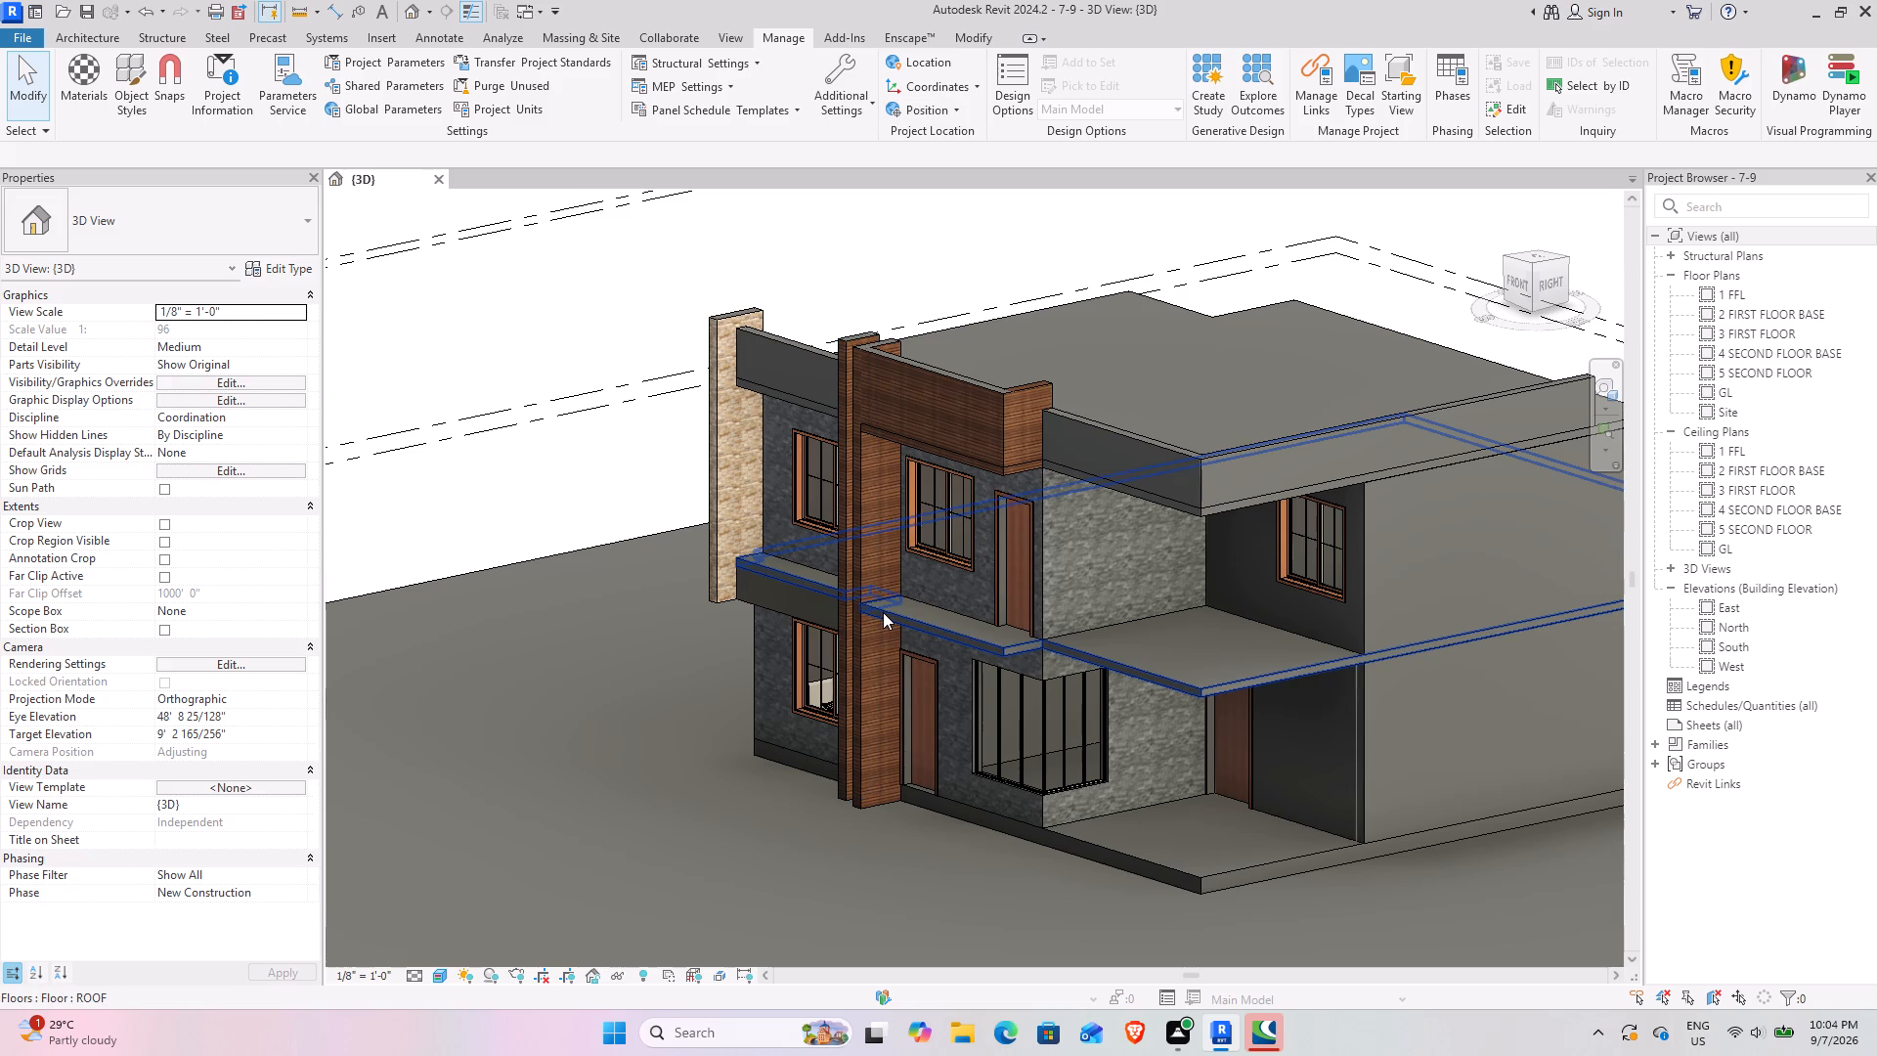
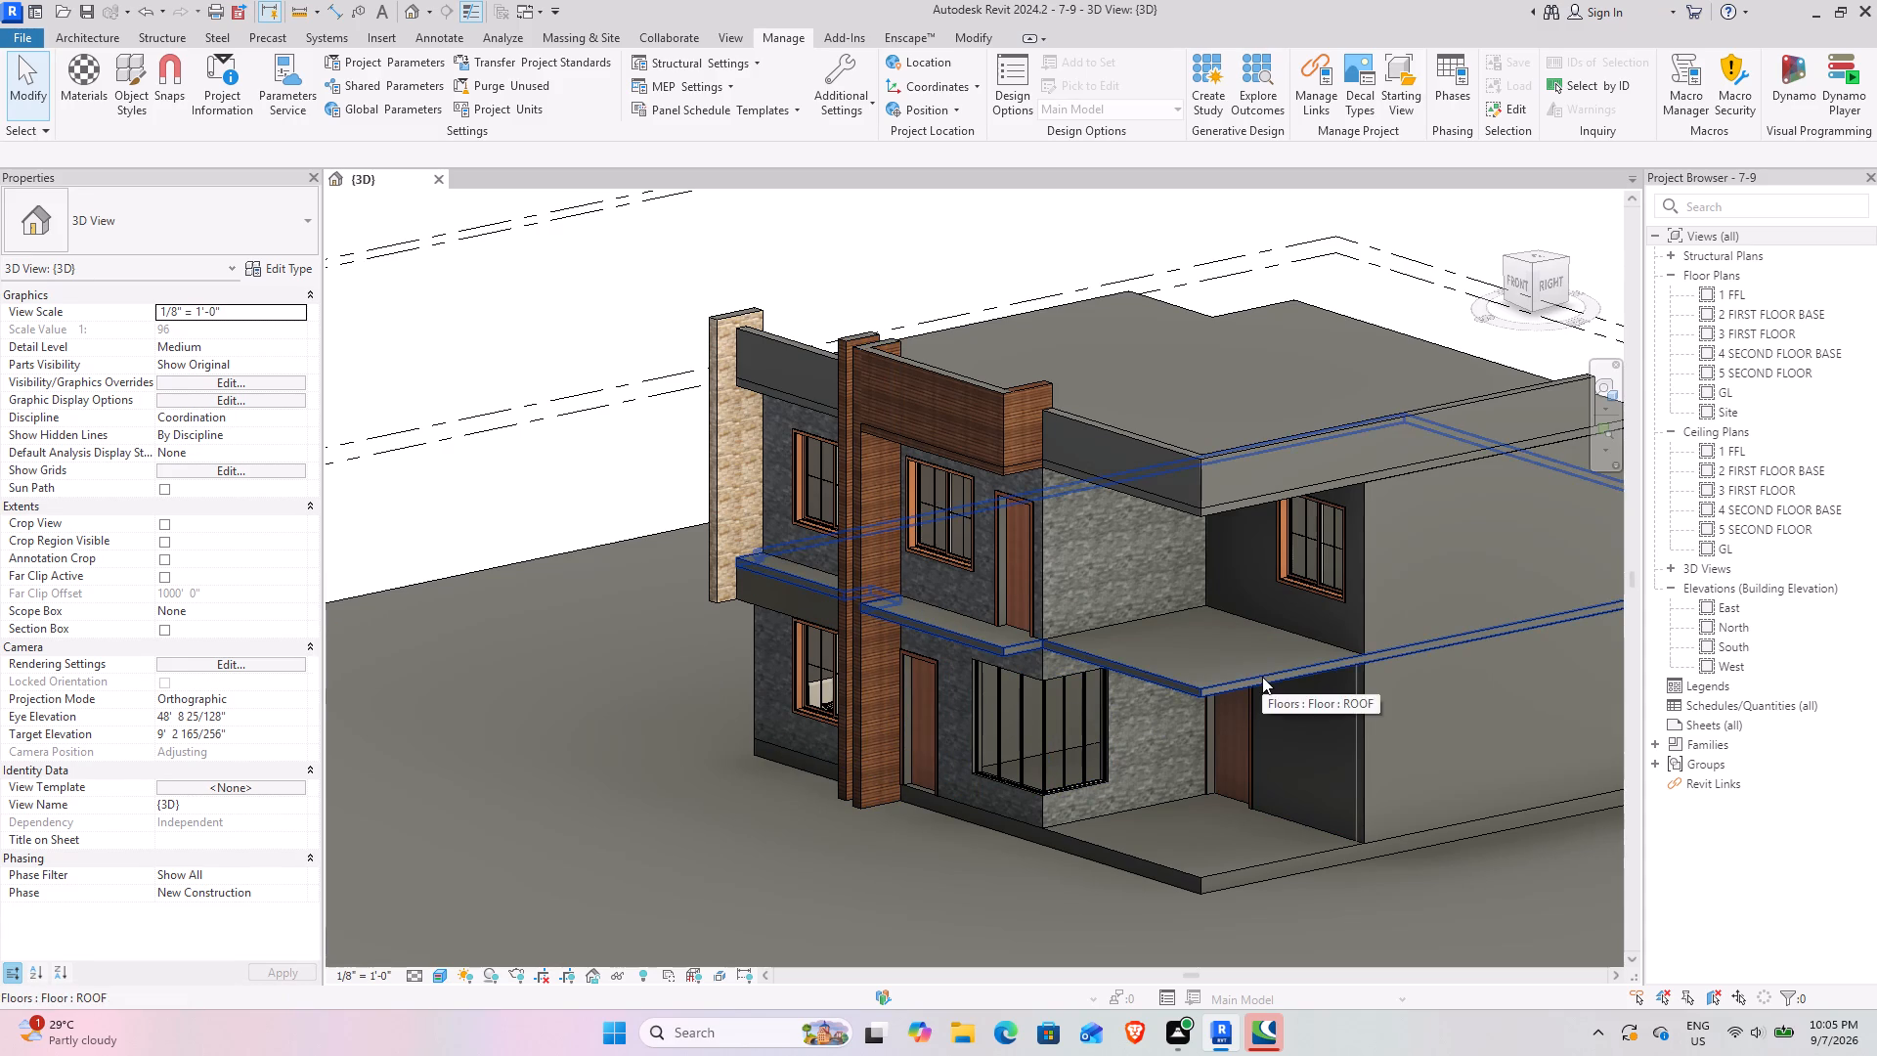
Open the Project Units settings for the house model.
key("u")
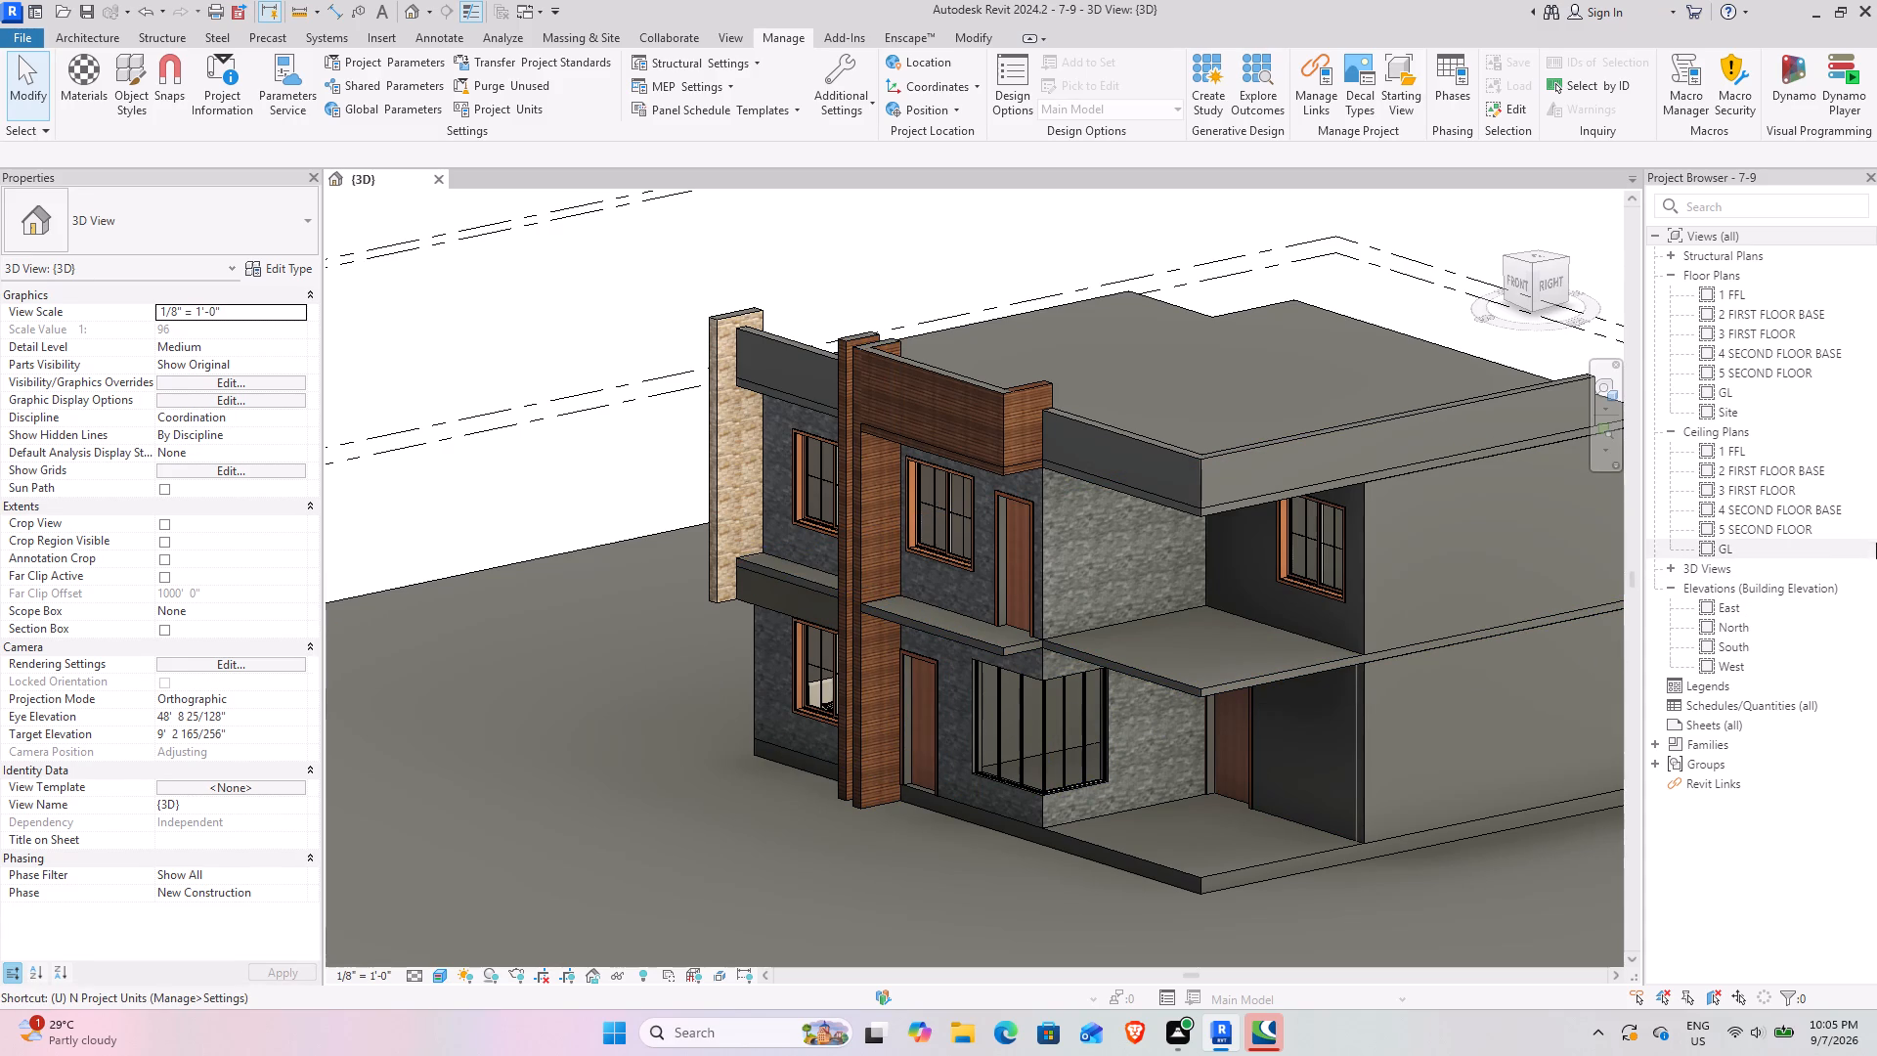
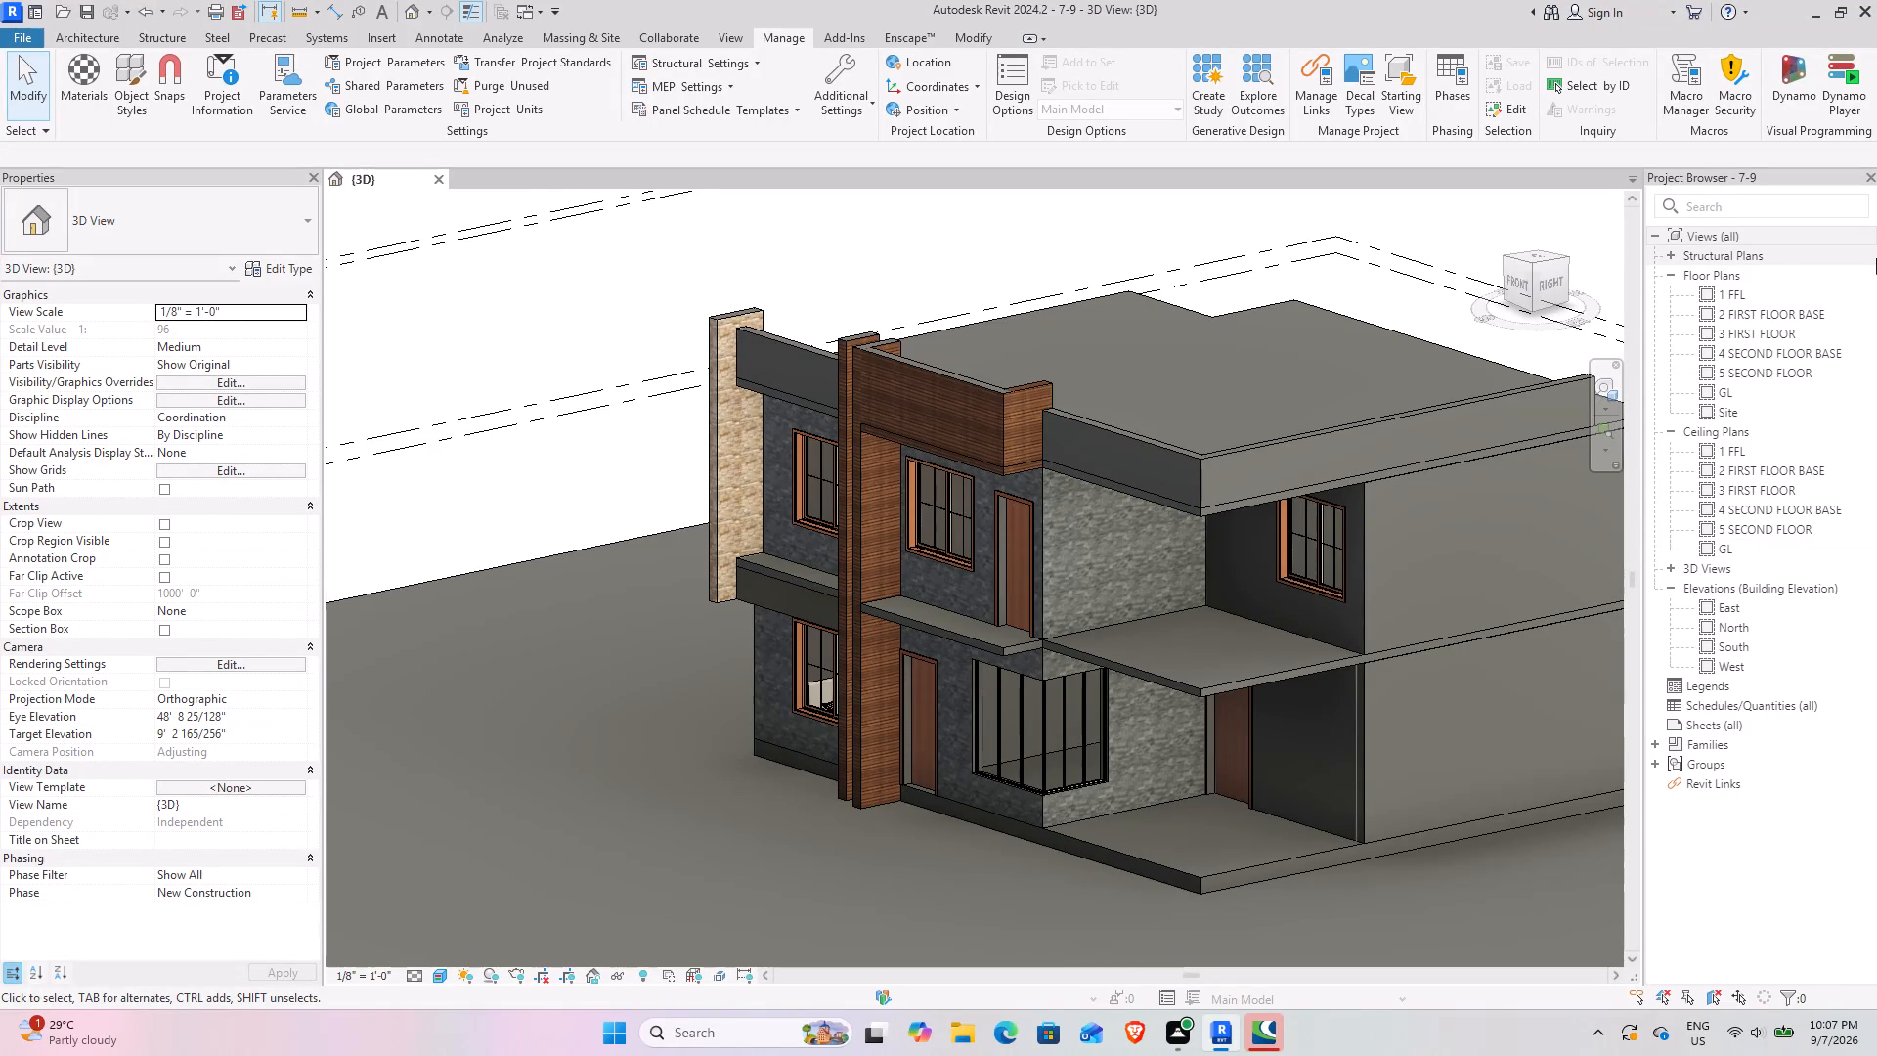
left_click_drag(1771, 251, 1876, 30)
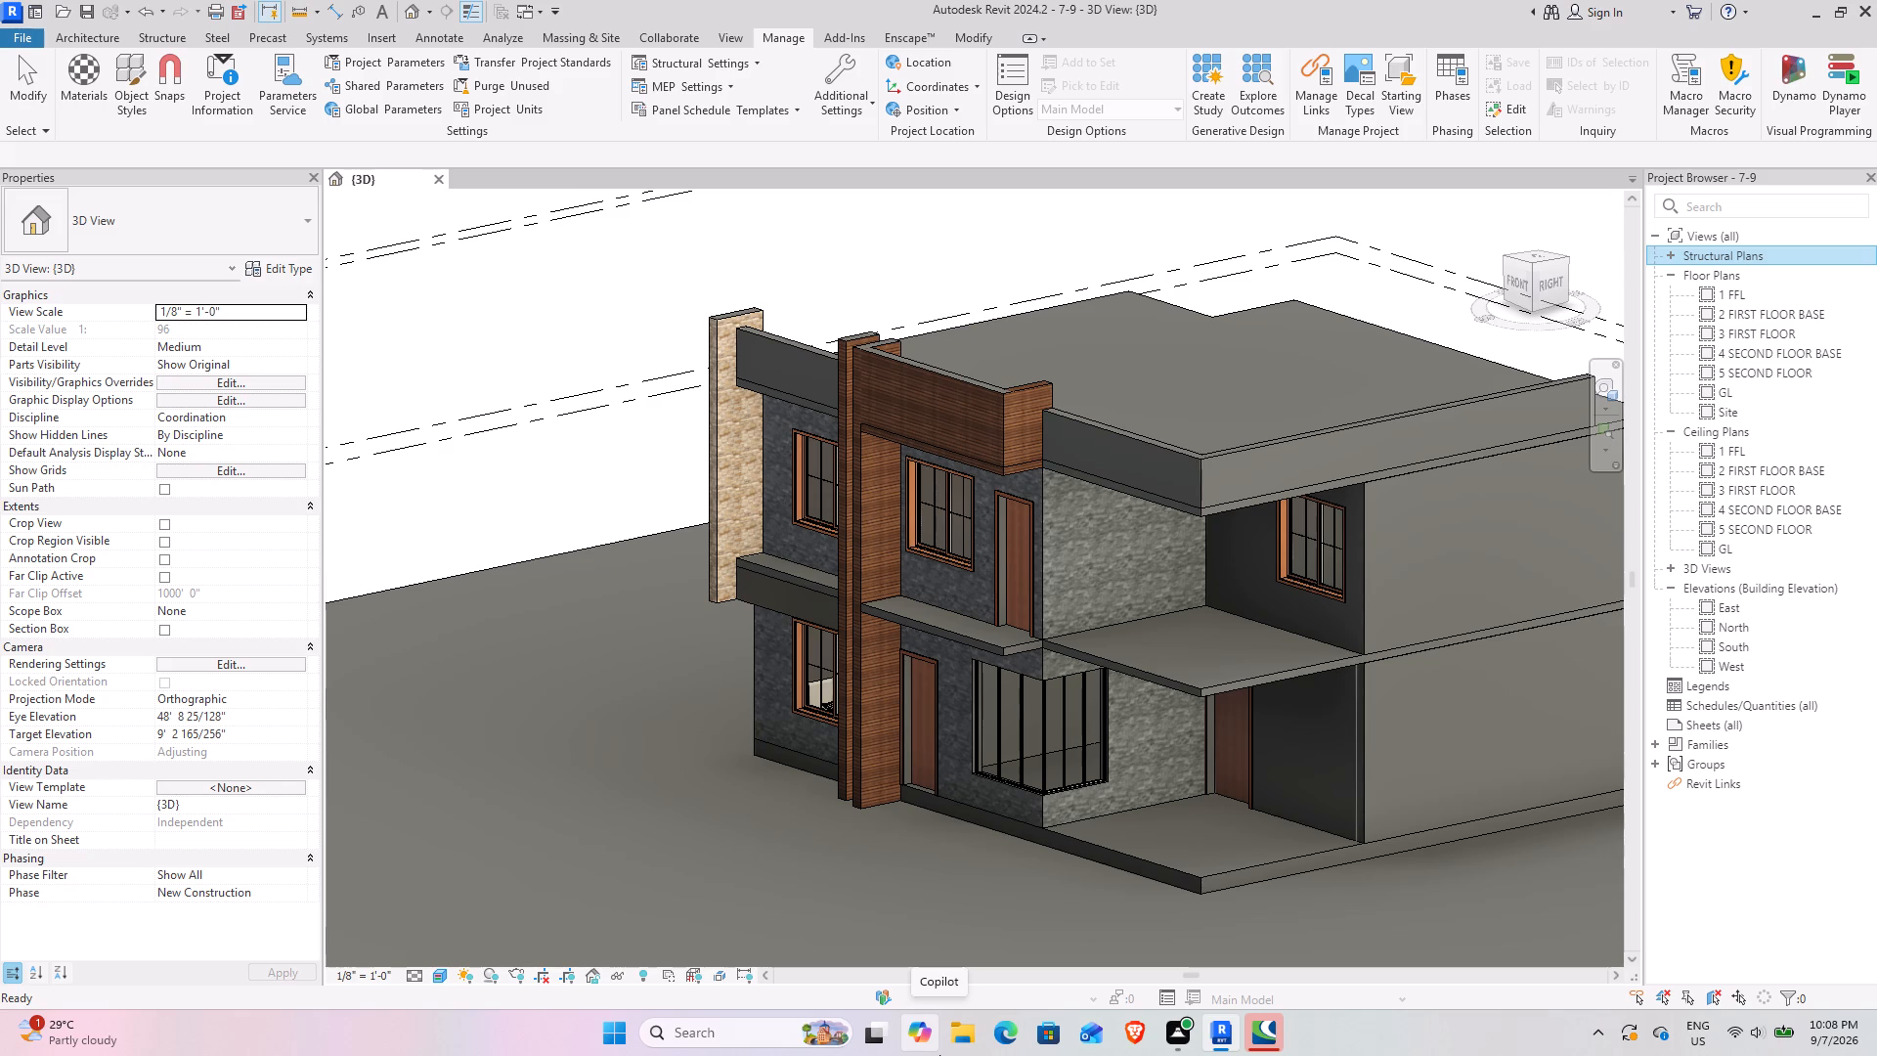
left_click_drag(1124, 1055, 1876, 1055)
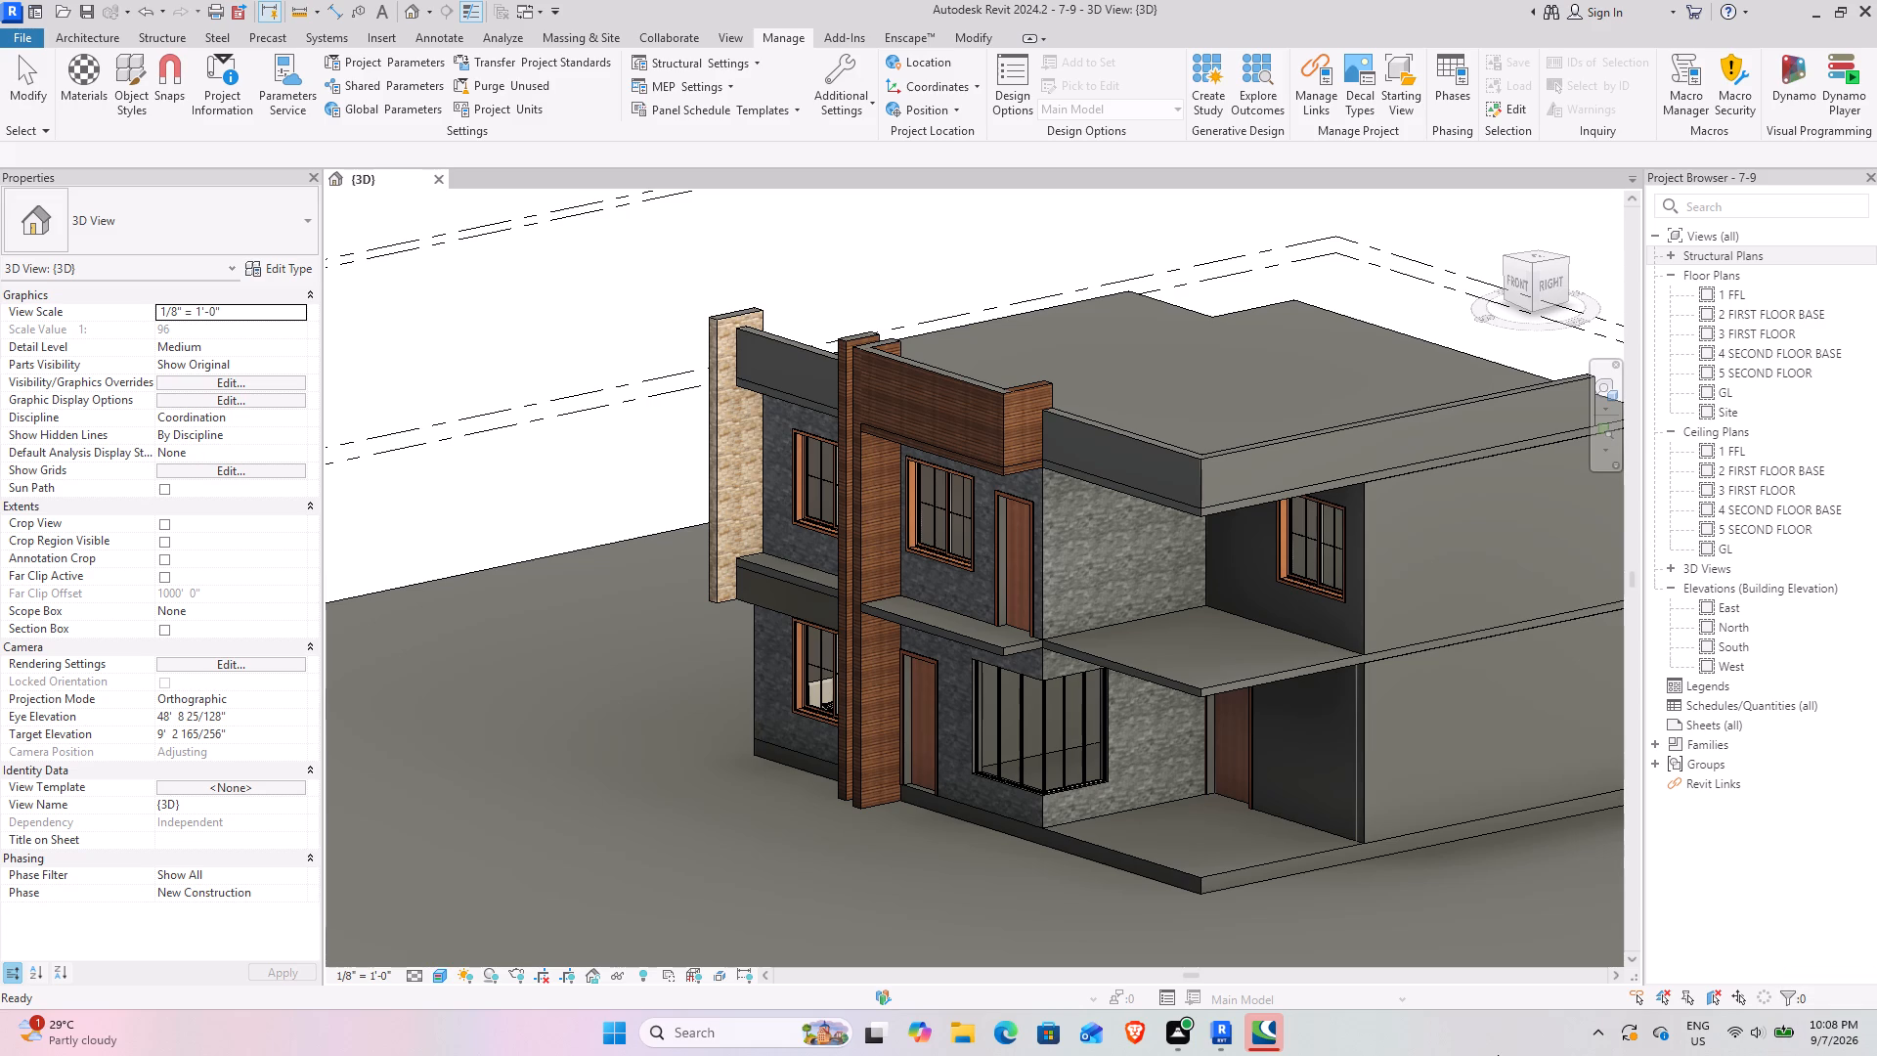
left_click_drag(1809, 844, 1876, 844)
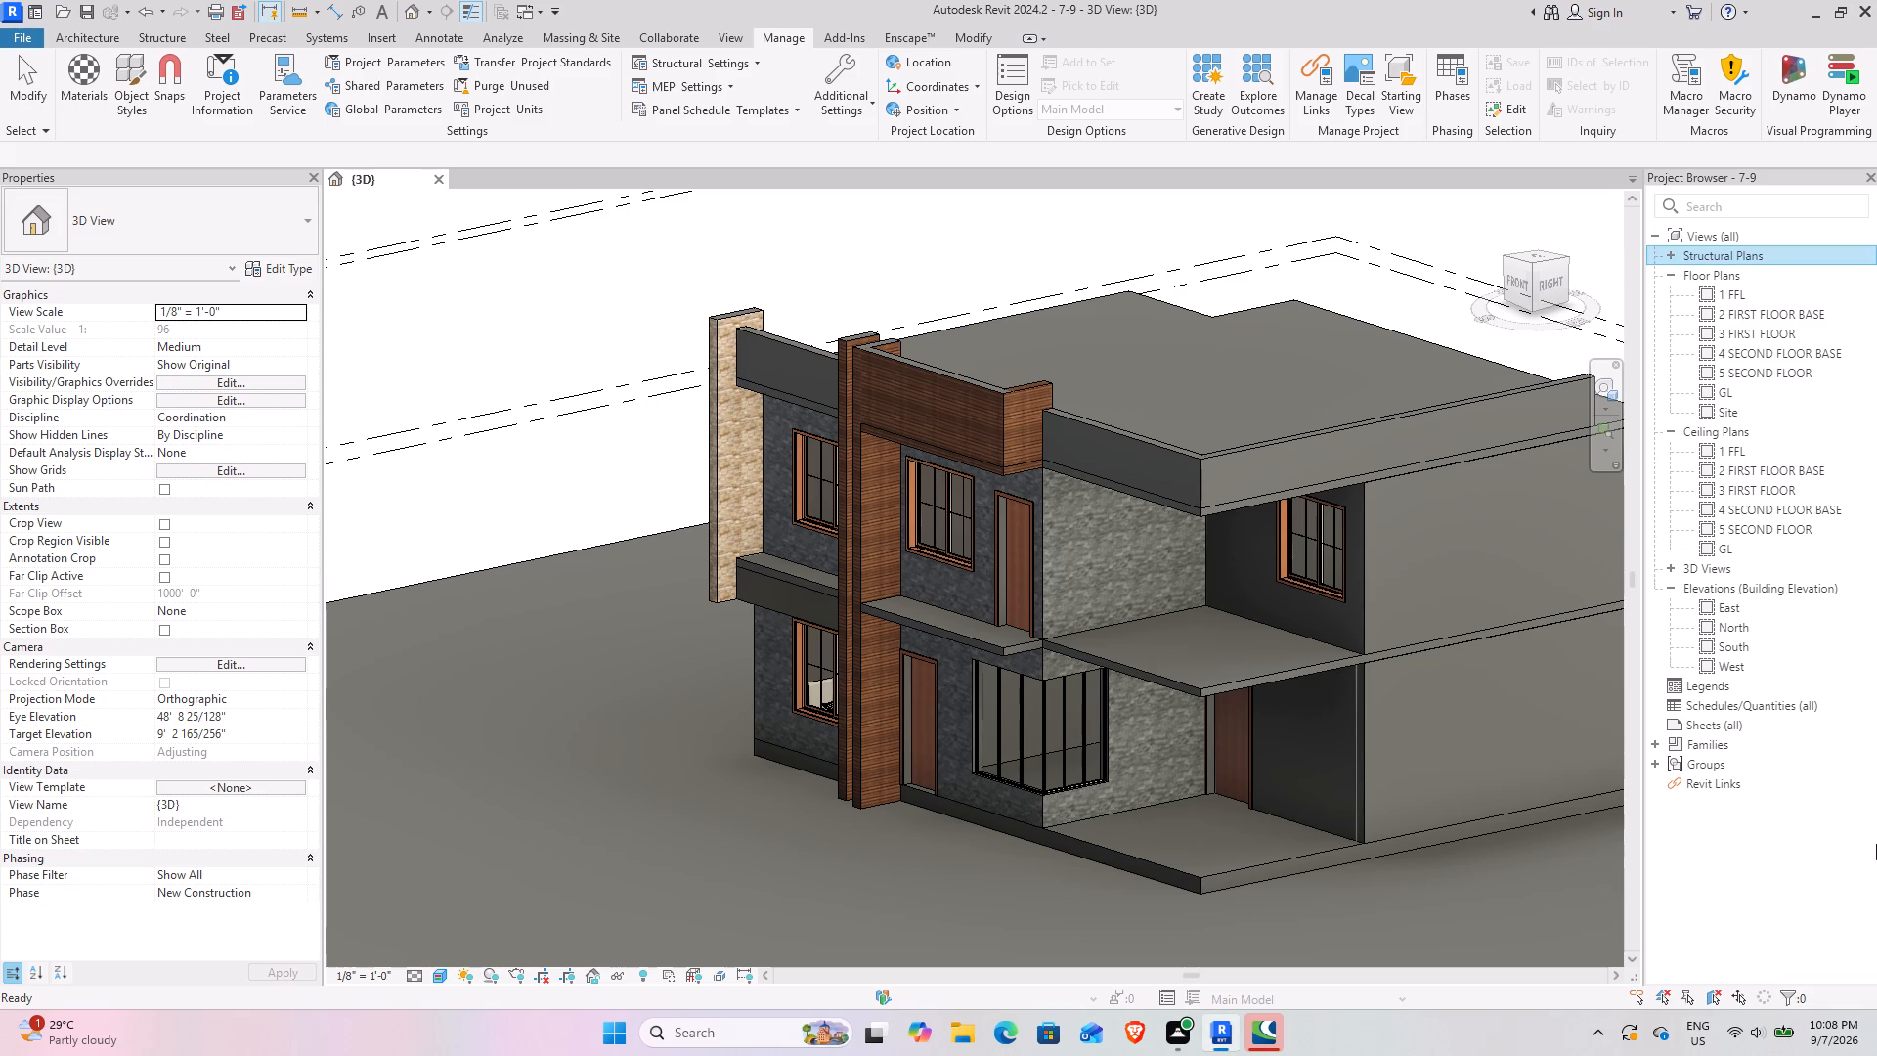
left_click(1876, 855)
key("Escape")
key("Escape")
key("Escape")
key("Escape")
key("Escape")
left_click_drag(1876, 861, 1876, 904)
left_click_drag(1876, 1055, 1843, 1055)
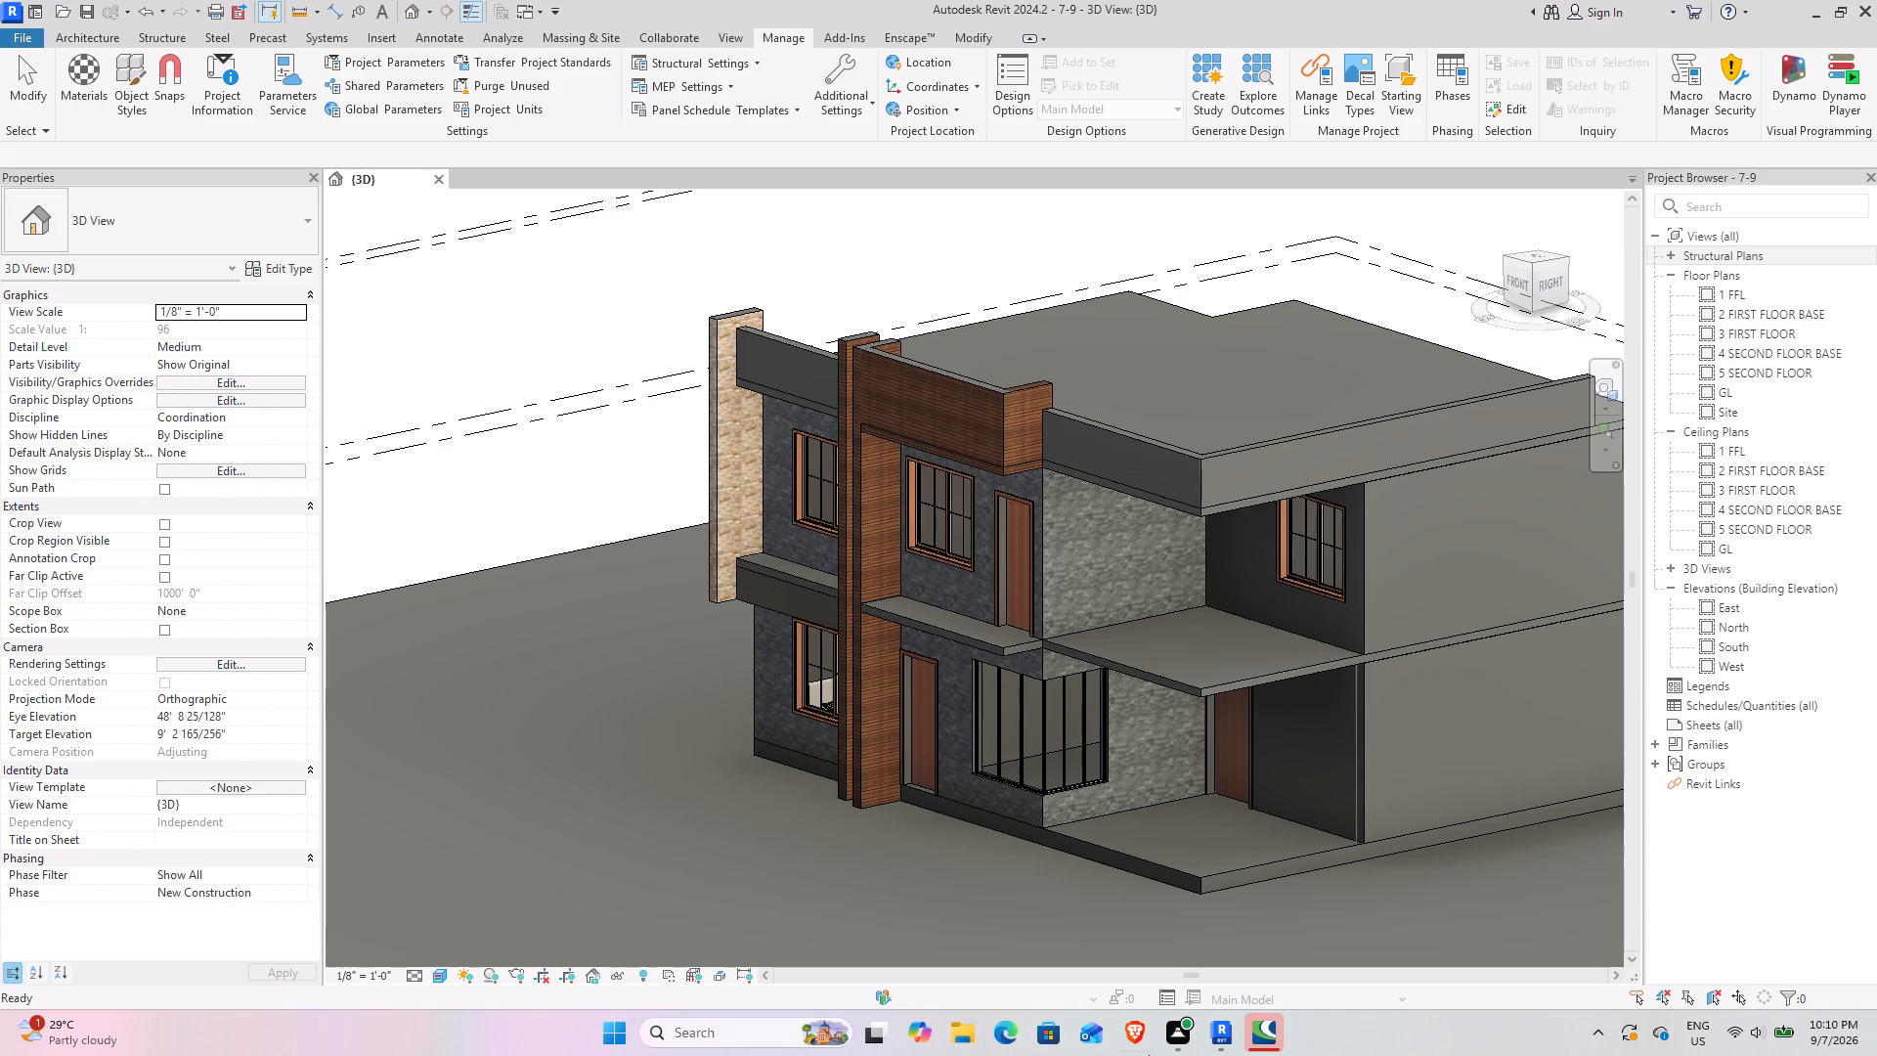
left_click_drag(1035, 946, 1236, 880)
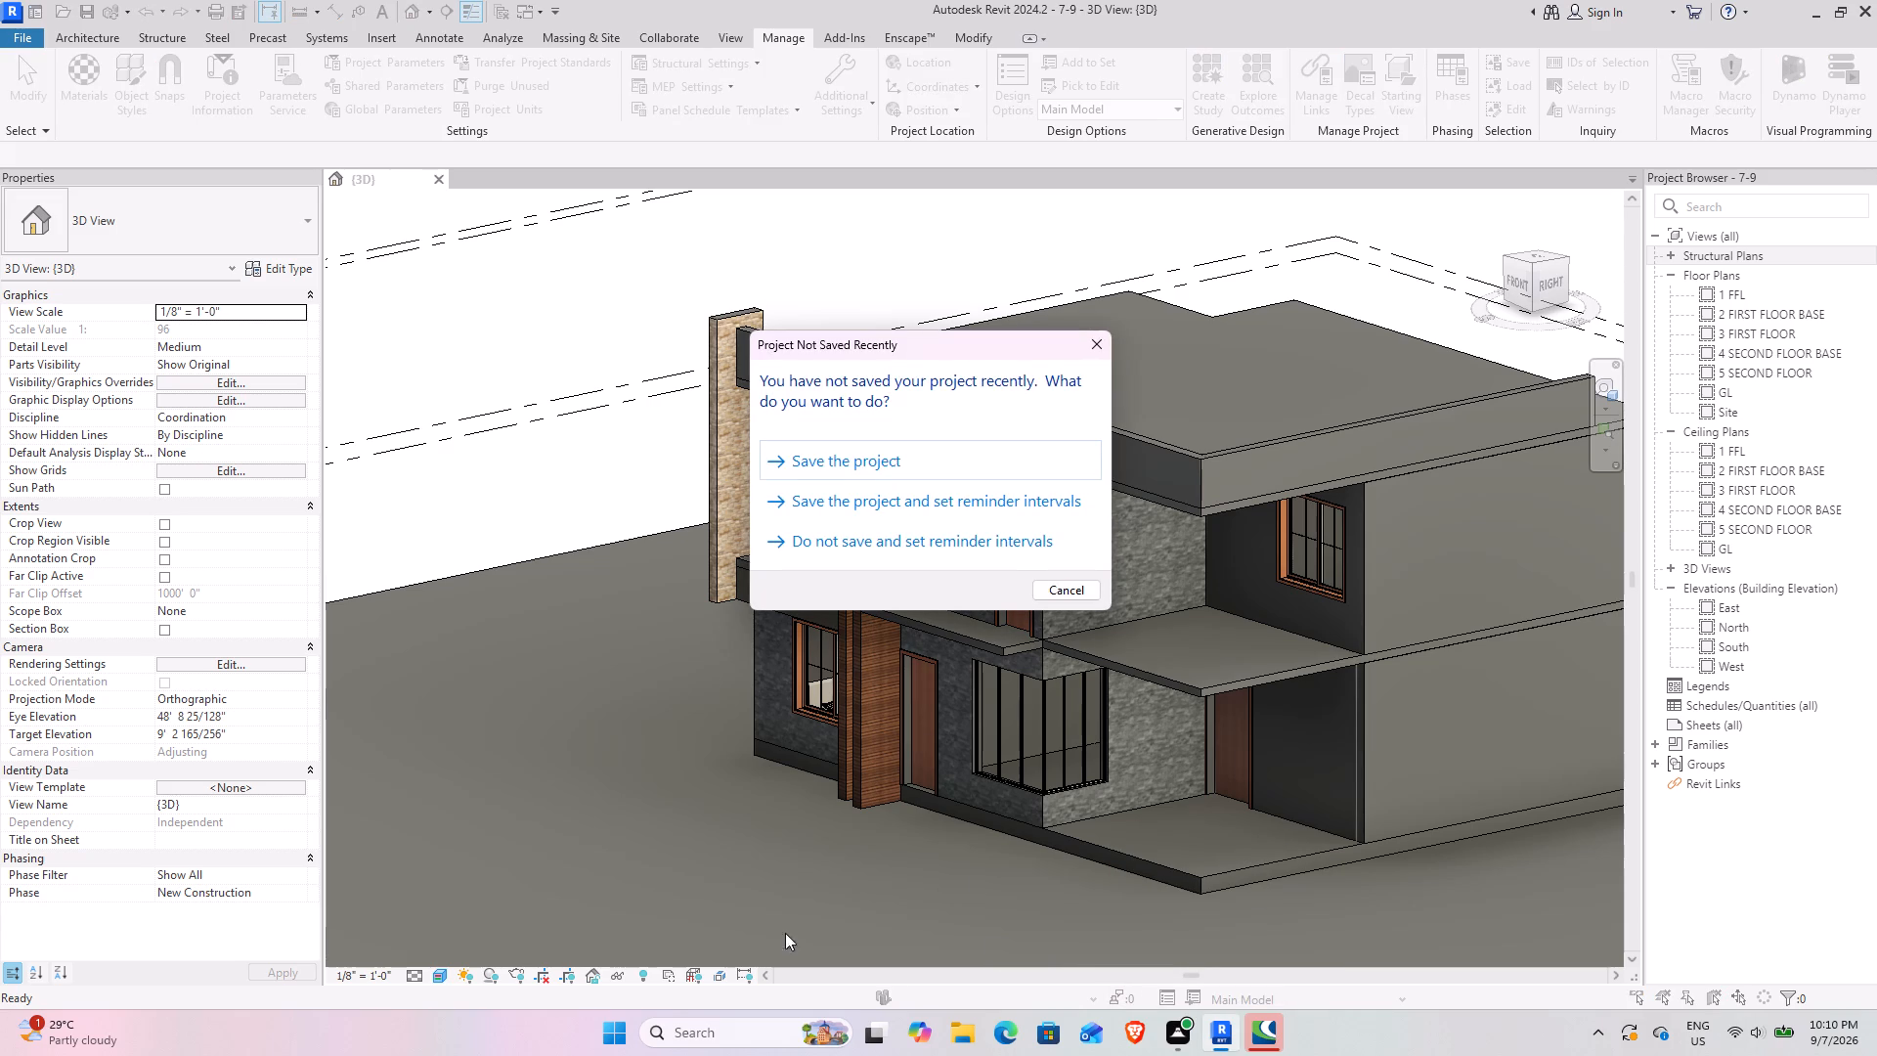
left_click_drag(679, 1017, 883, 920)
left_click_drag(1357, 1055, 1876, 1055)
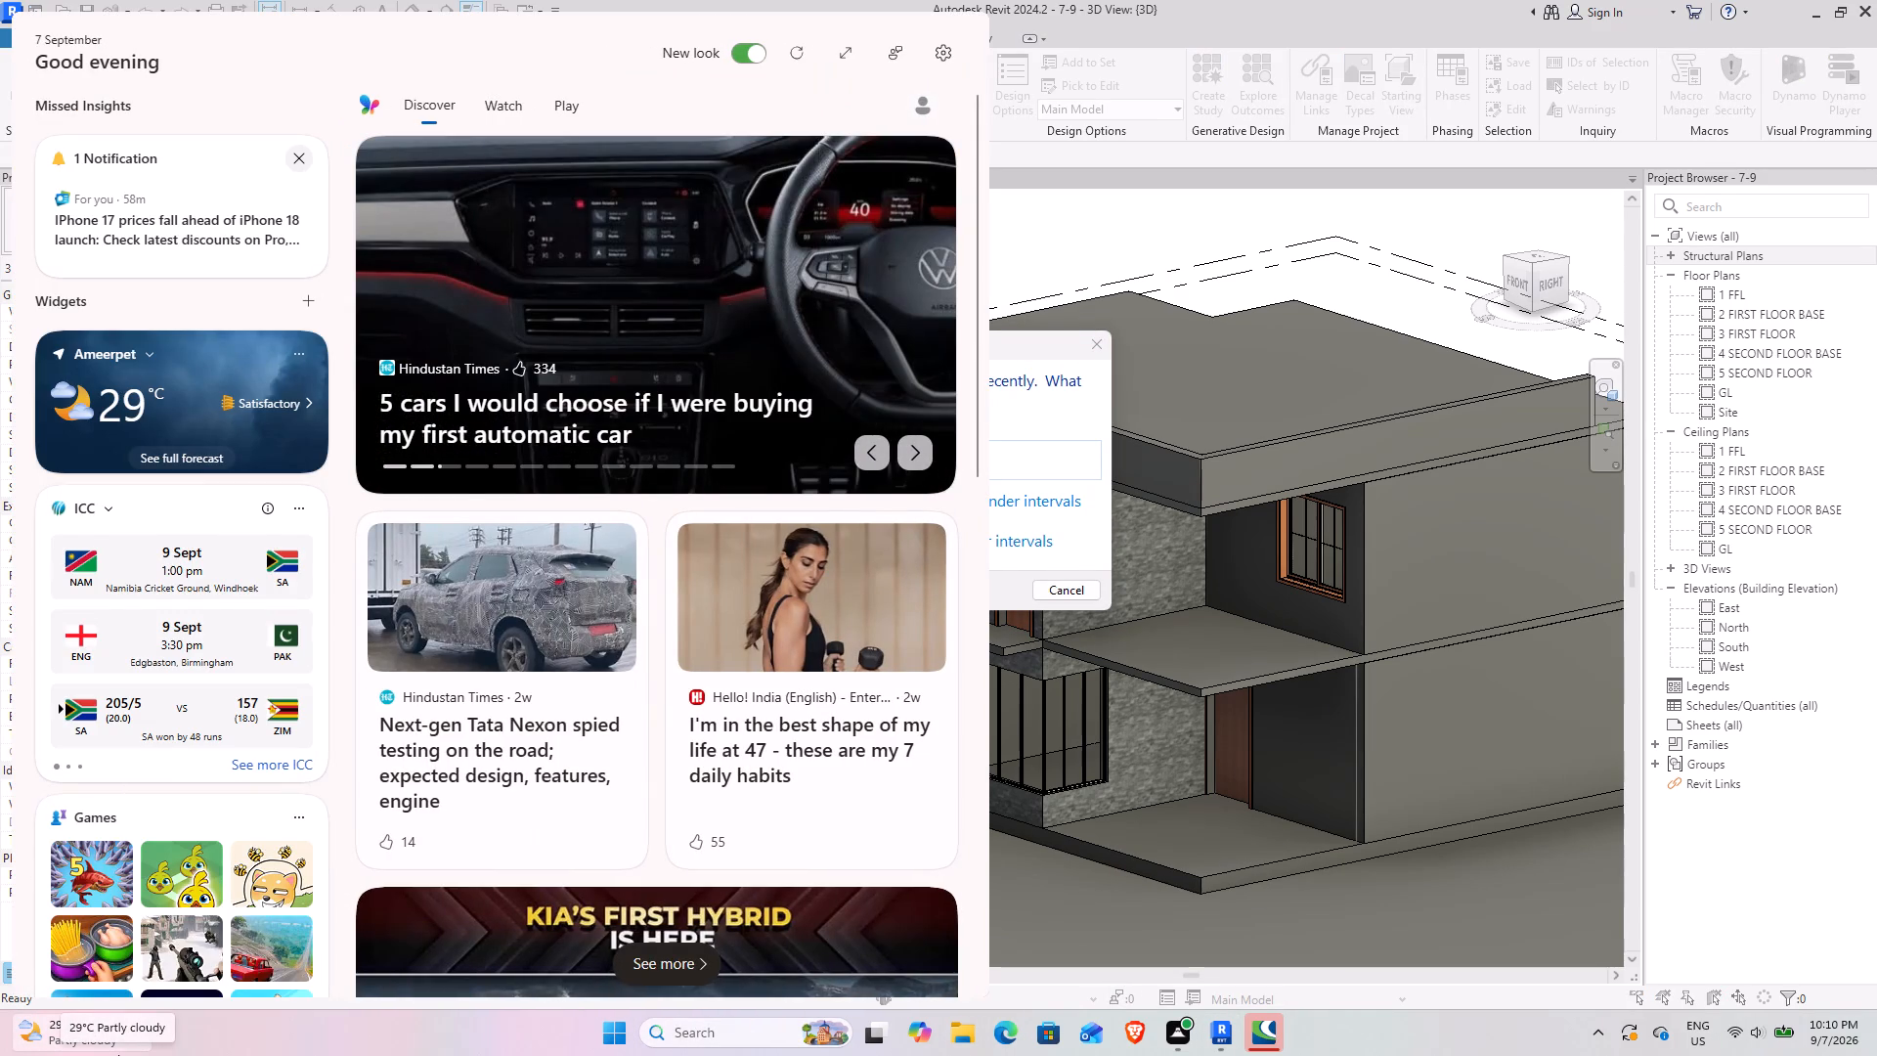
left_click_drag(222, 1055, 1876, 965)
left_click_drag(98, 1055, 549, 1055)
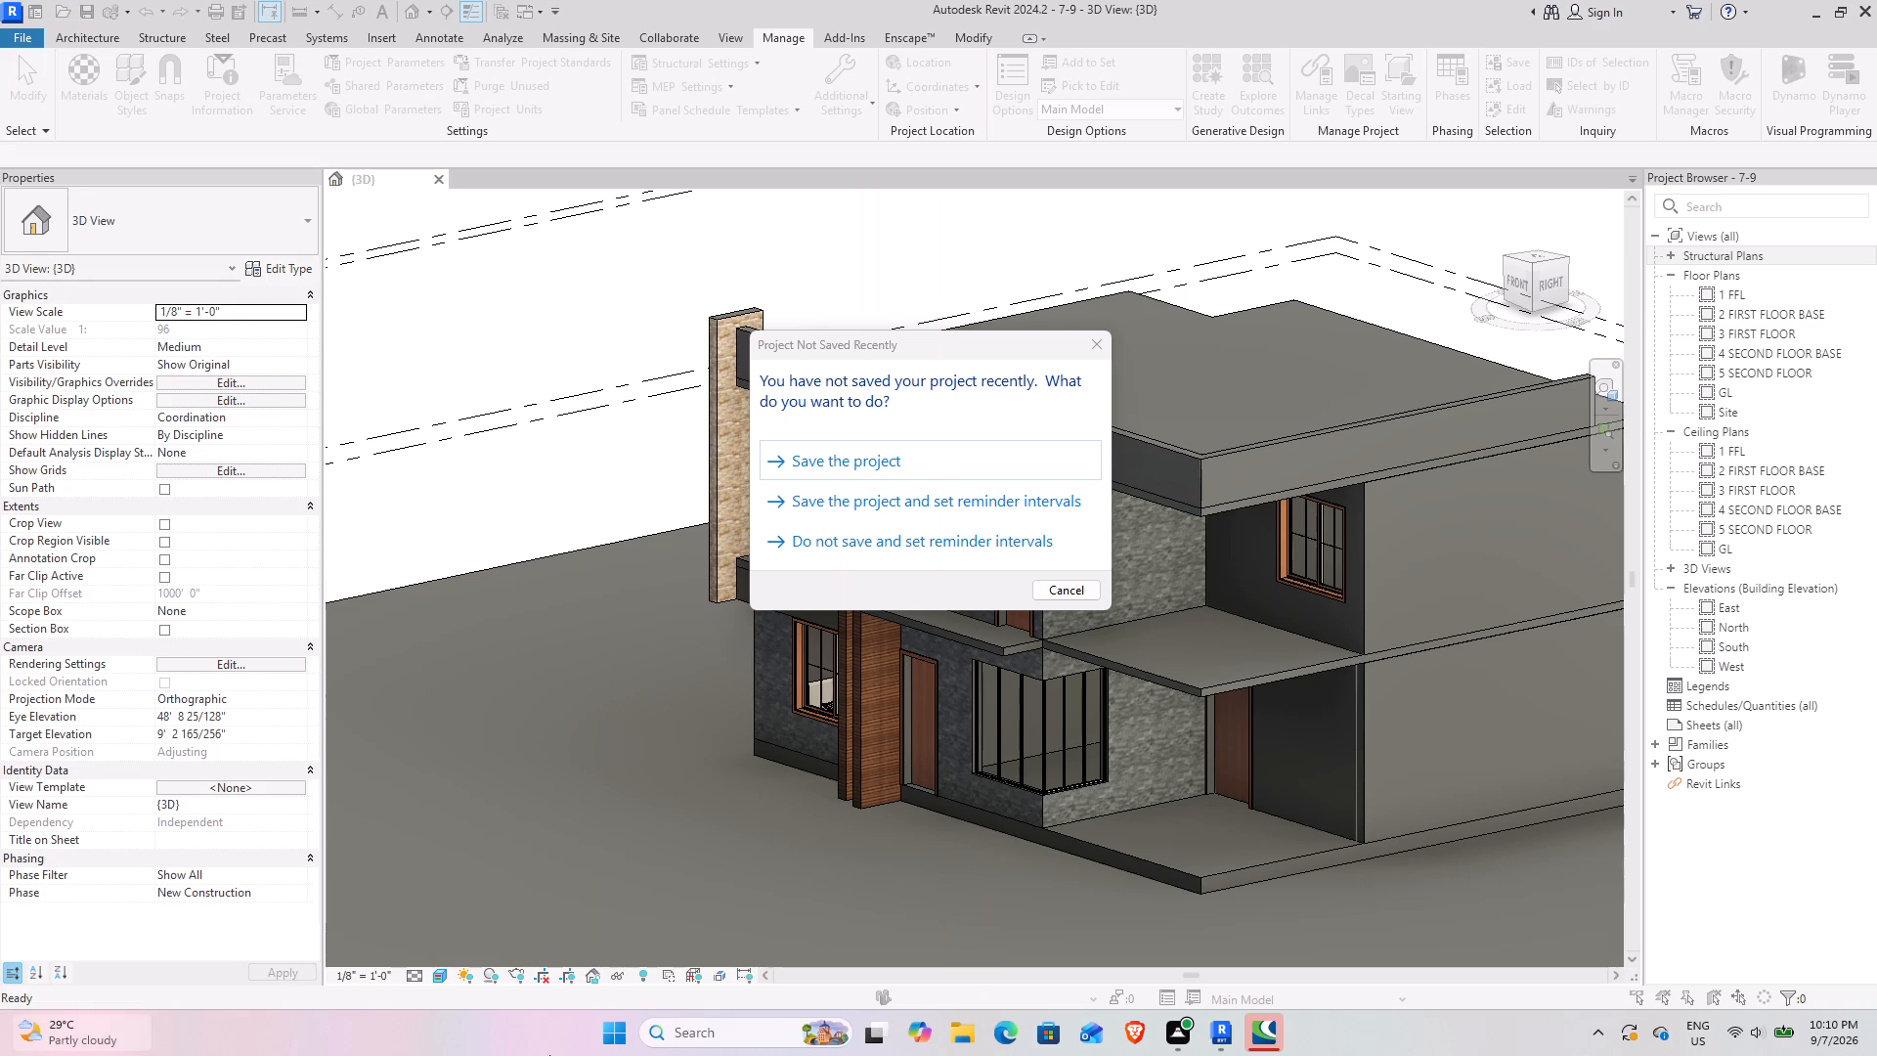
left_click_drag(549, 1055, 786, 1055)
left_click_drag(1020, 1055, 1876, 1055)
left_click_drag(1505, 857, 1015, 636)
Dismiss the project save reminder without saving or changing the reminder intervals.
left_click_drag(1050, 589, 1012, 589)
left_click_drag(1125, 618, 1876, 932)
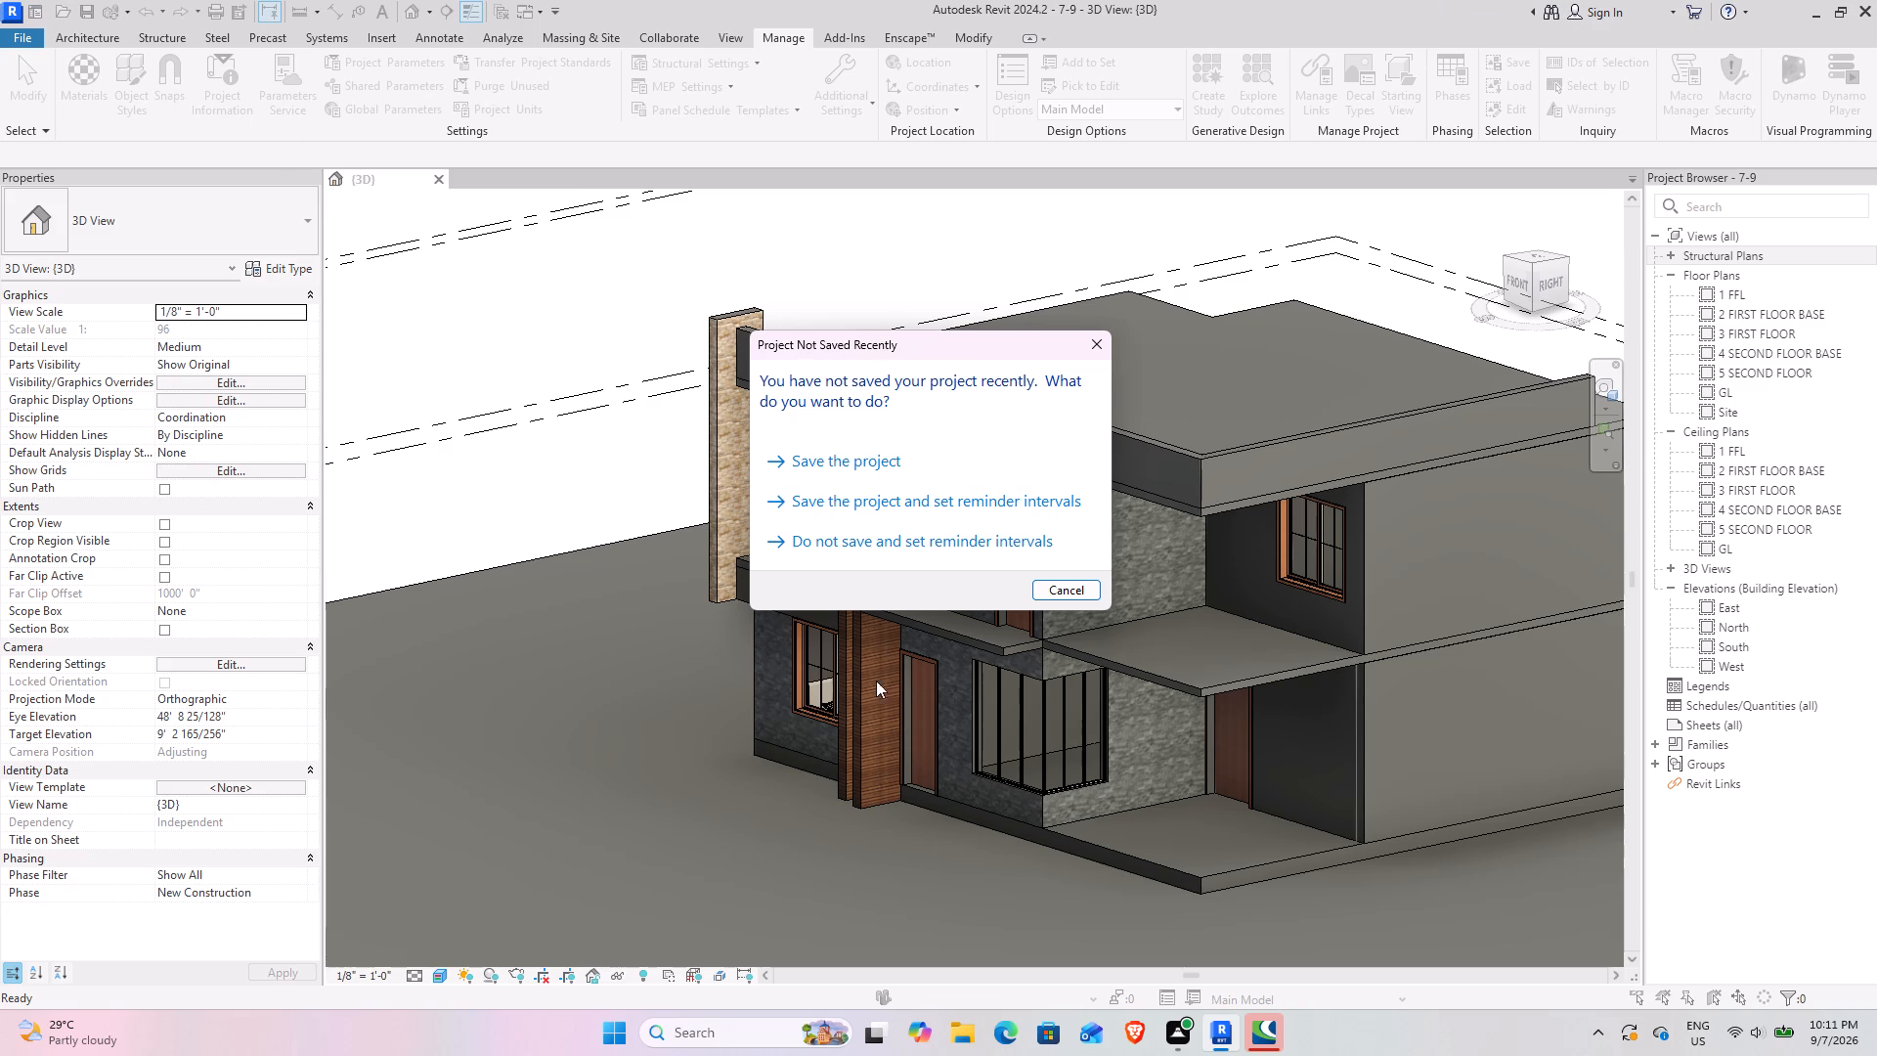
left_click(1080, 597)
Examine the house's front and side facades, balcony slabs and roof parapets from several angles in the 3D view.
scroll(887, 520, "up", 4)
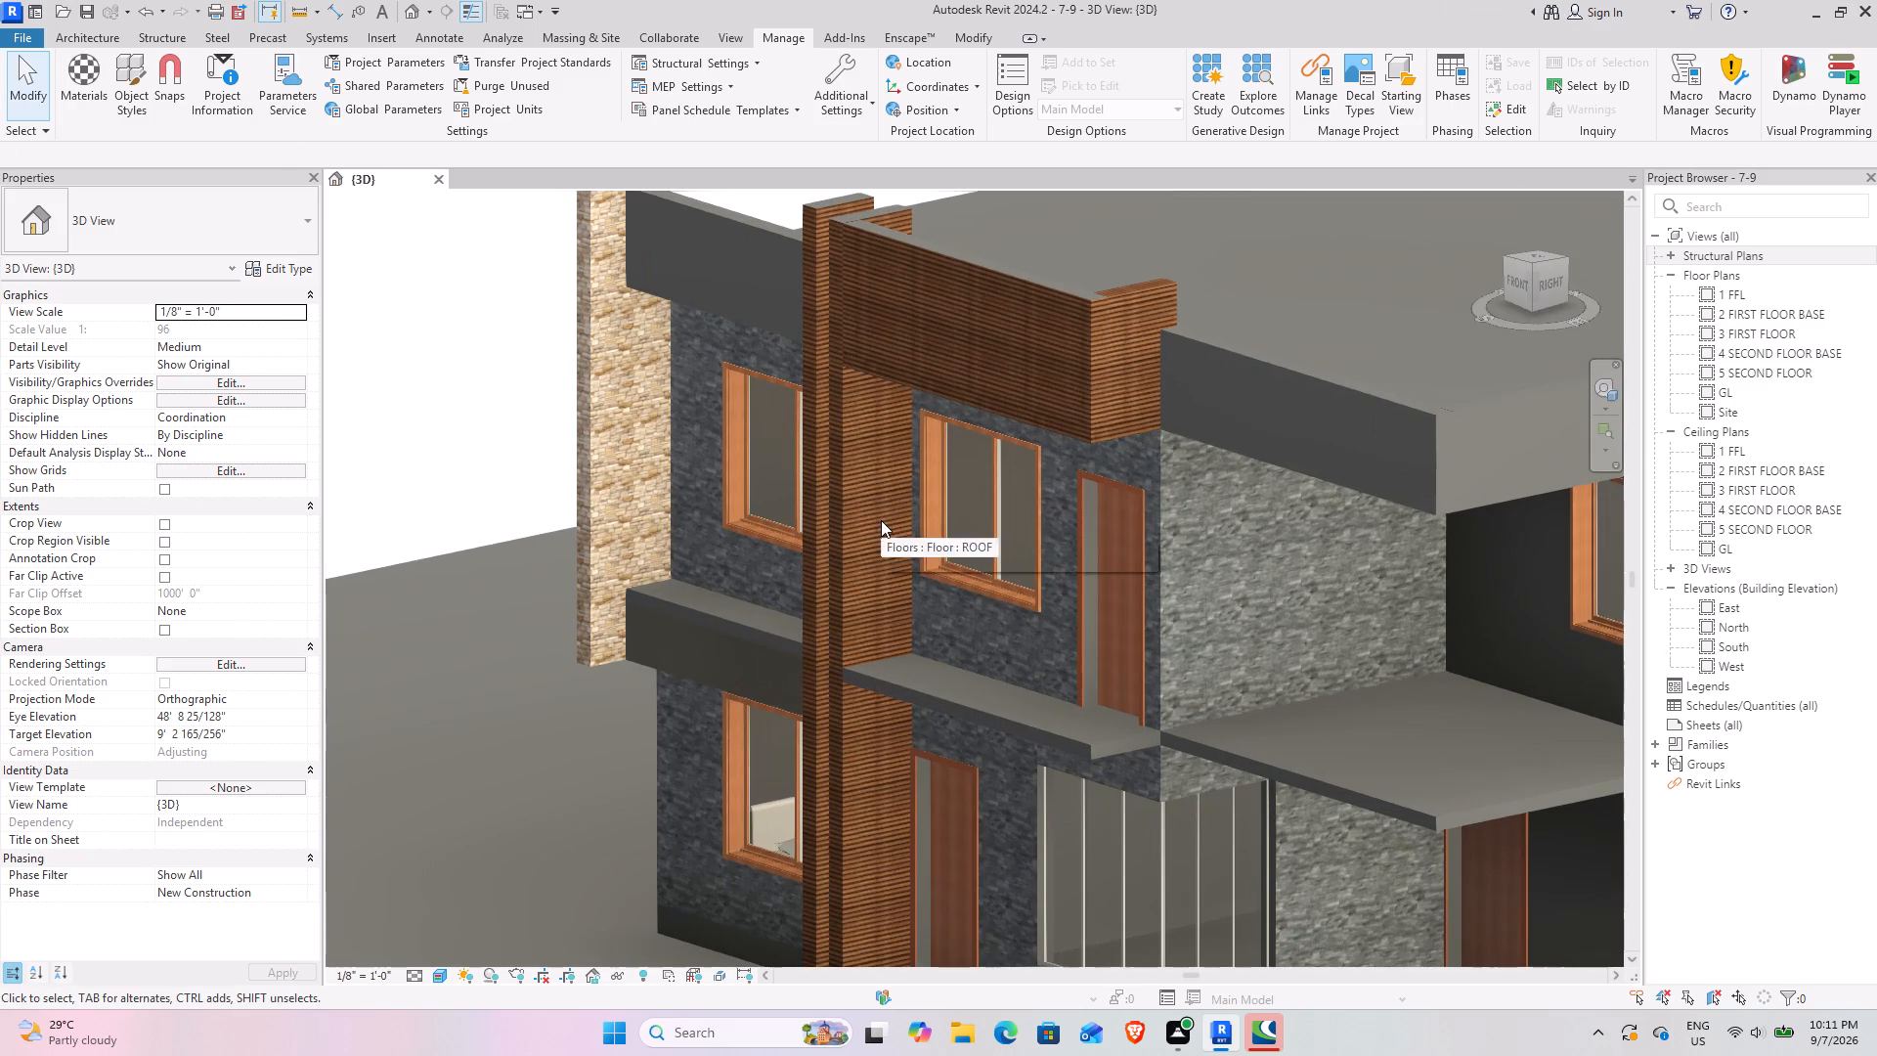
middle_click_drag(880, 521, 938, 469, "shift")
scroll(922, 475, "down", 4)
middle_click_drag(1109, 558, 952, 623, "shift")
middle_click_drag(1050, 622, 988, 627)
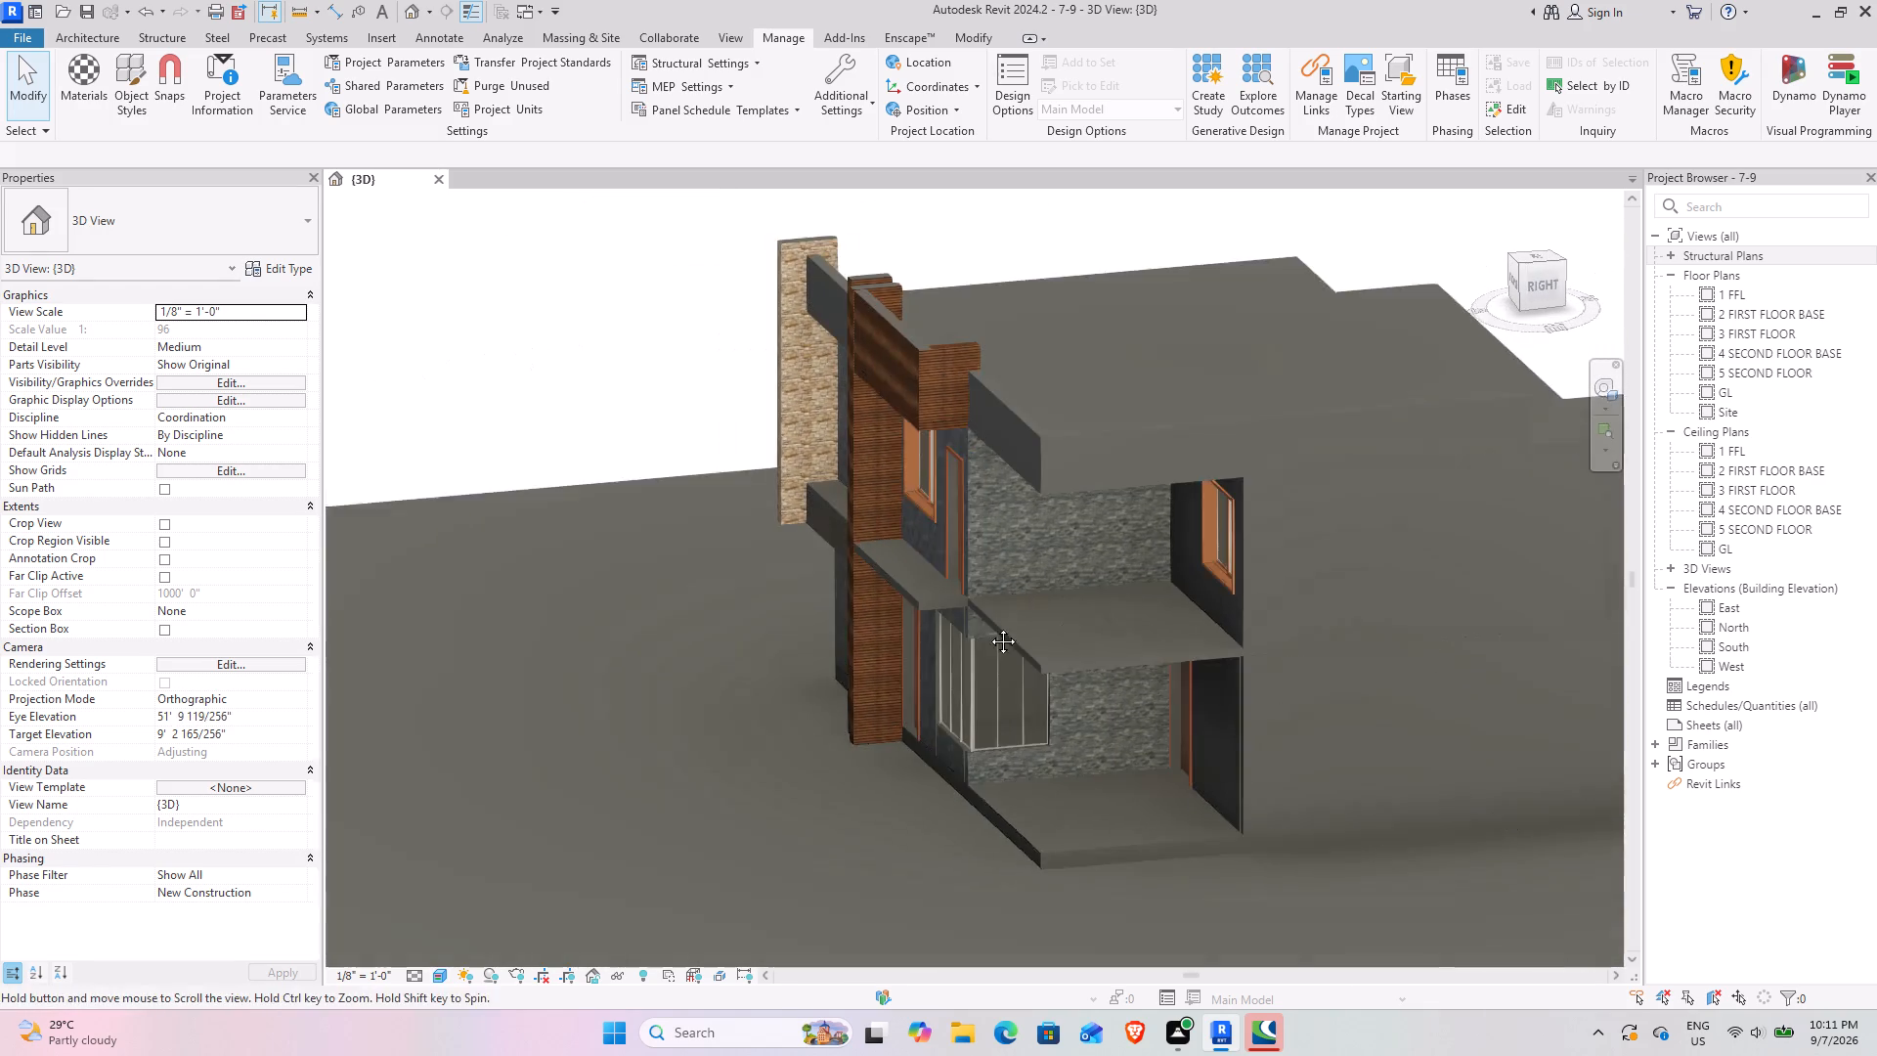
middle_click_drag(988, 627, 730, 658)
middle_click_drag(729, 656, 877, 686, "shift")
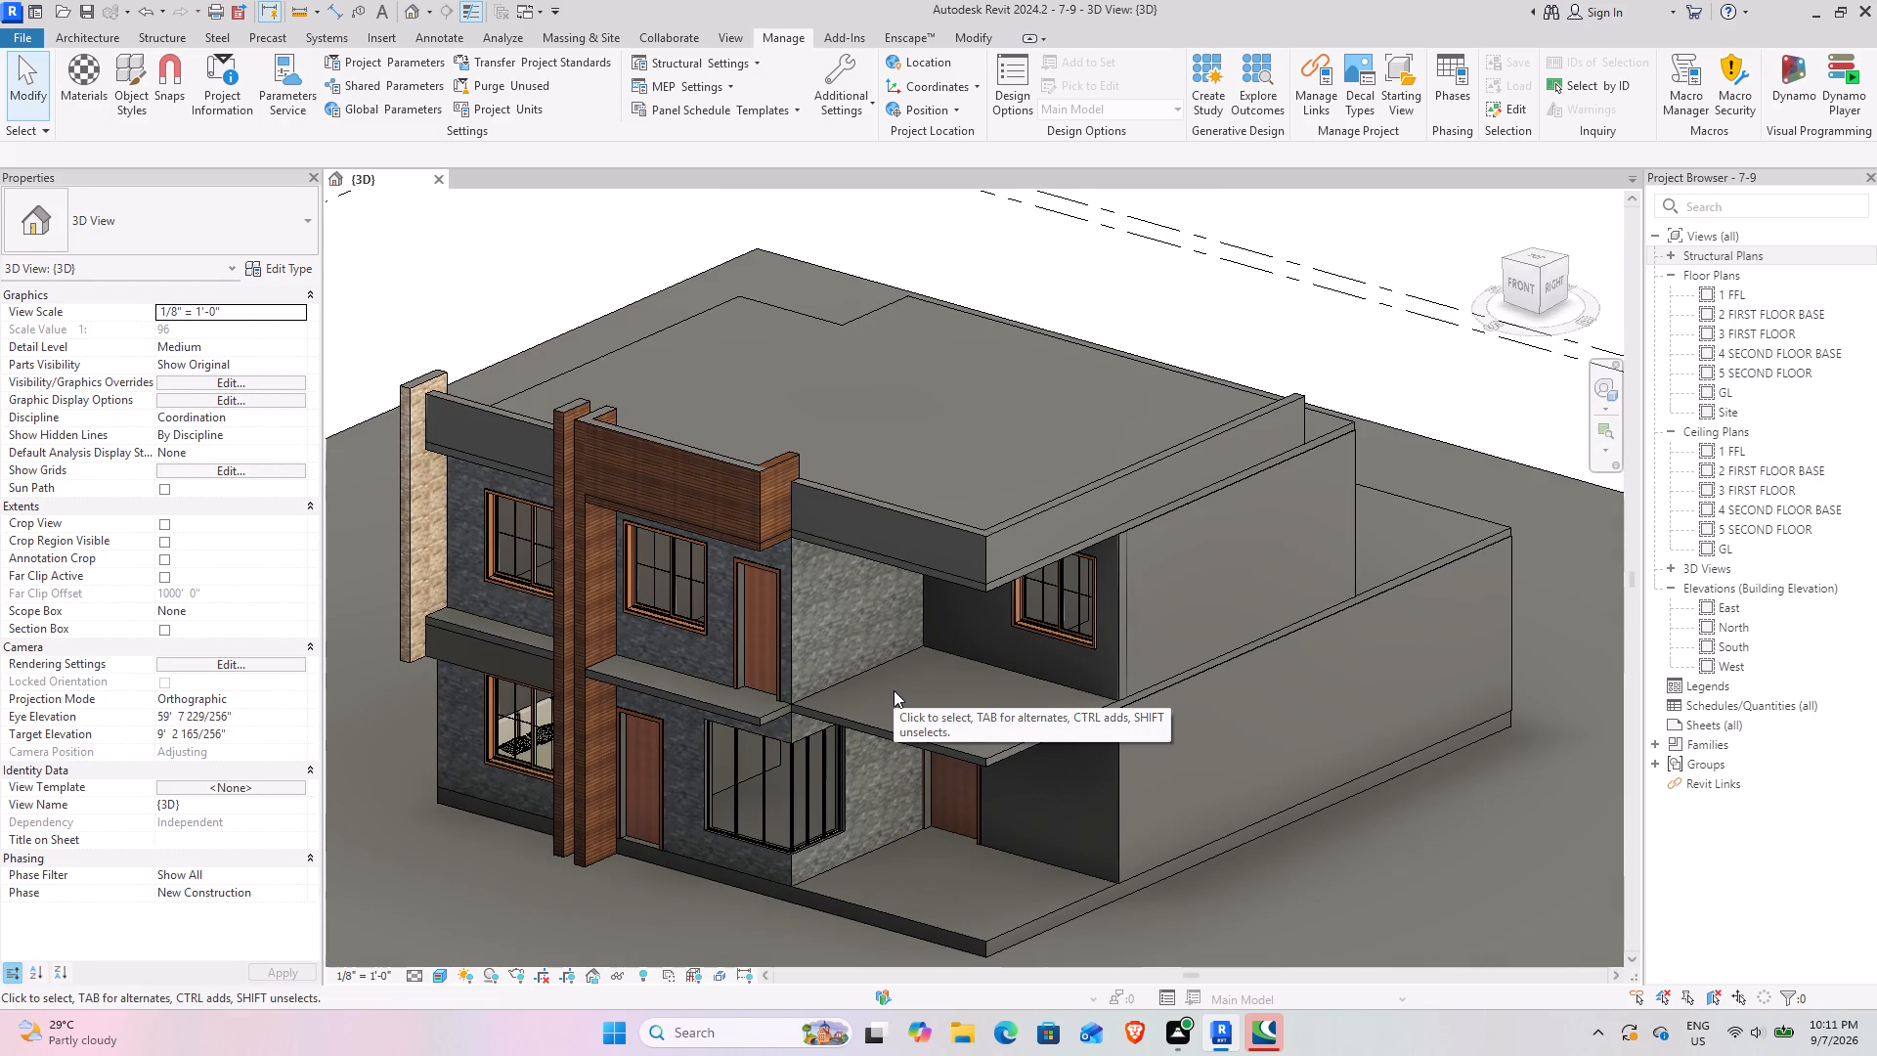
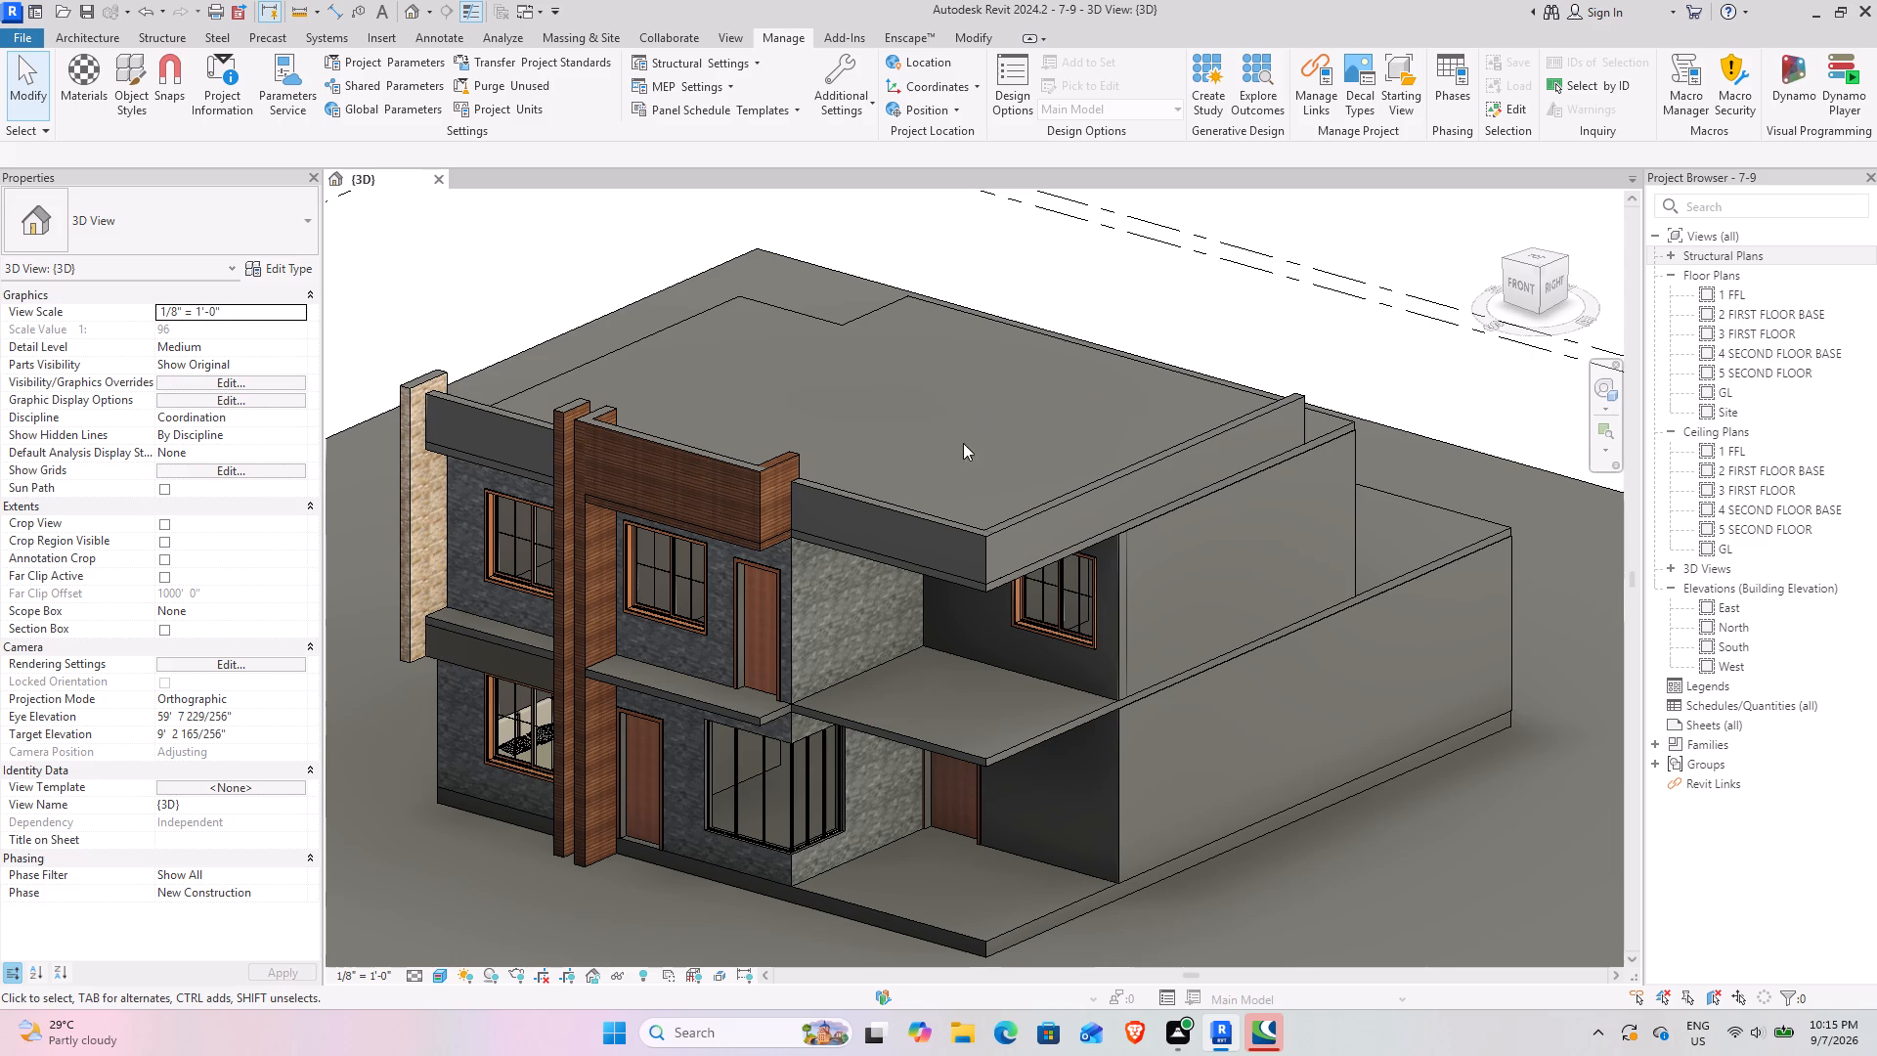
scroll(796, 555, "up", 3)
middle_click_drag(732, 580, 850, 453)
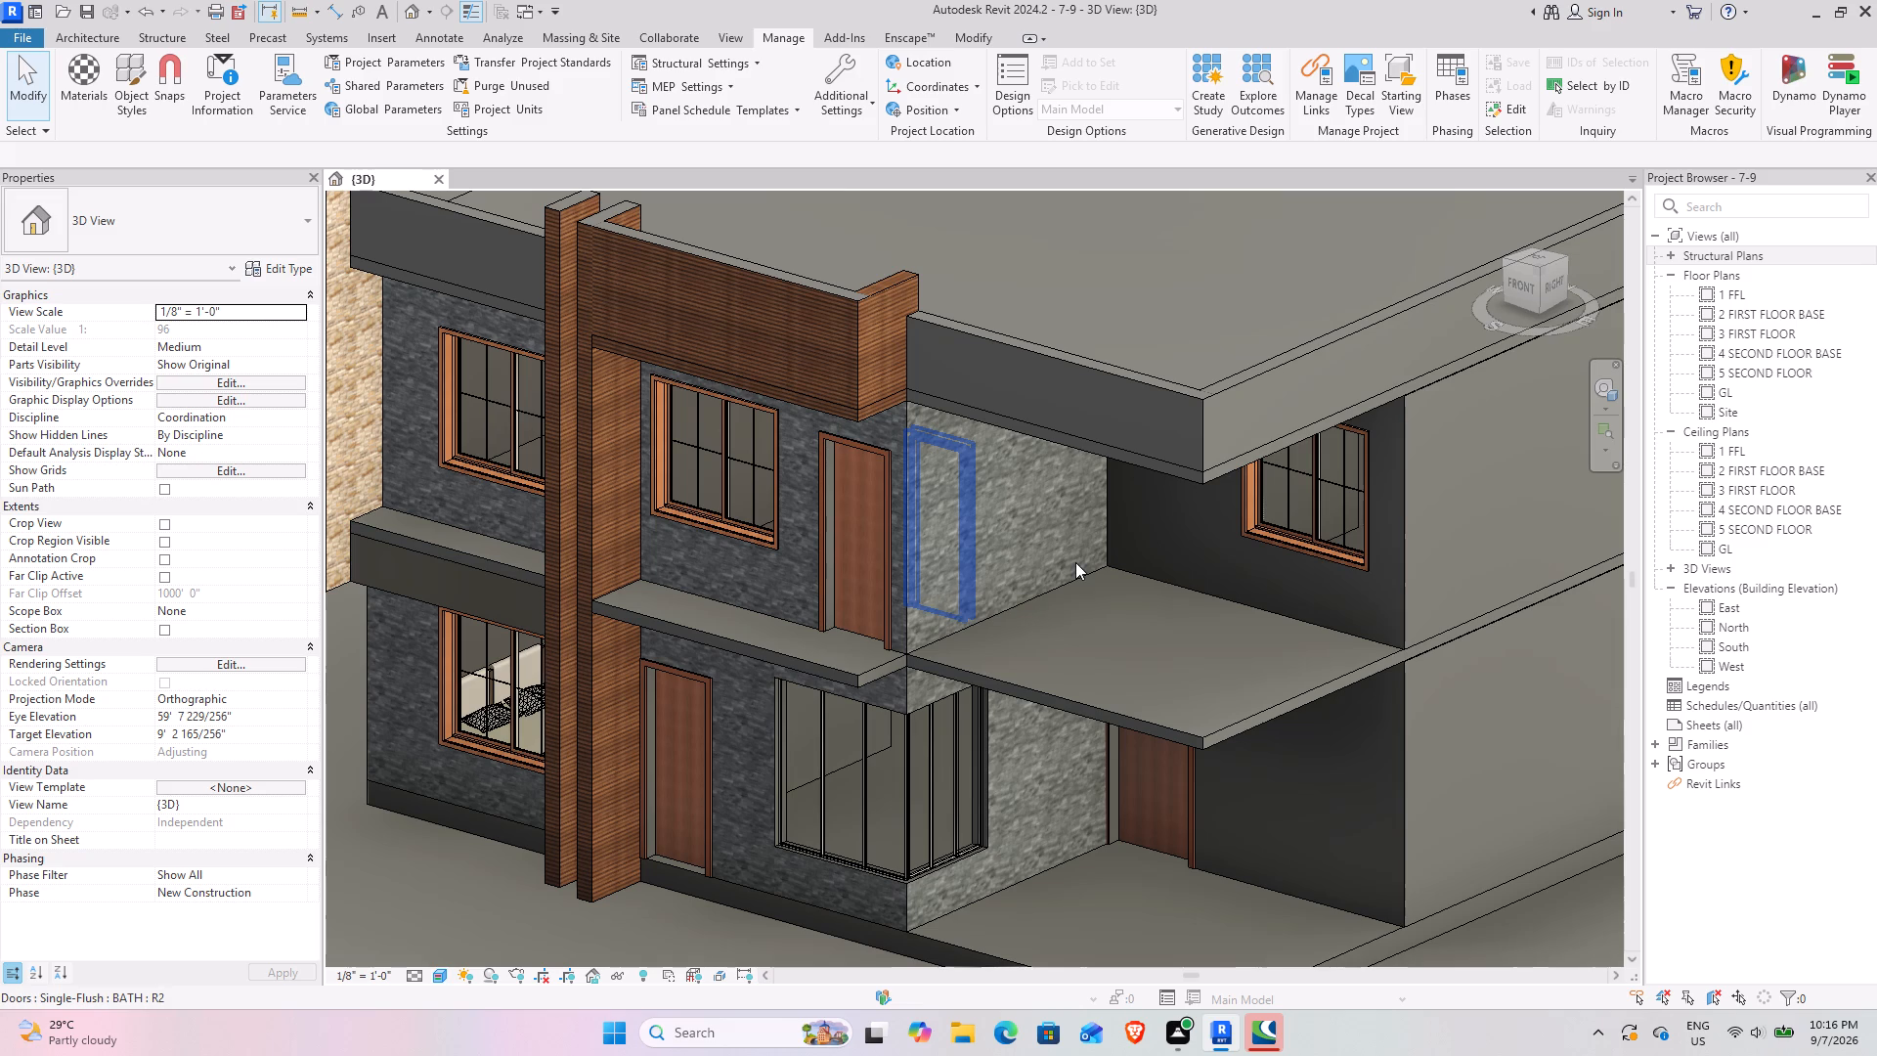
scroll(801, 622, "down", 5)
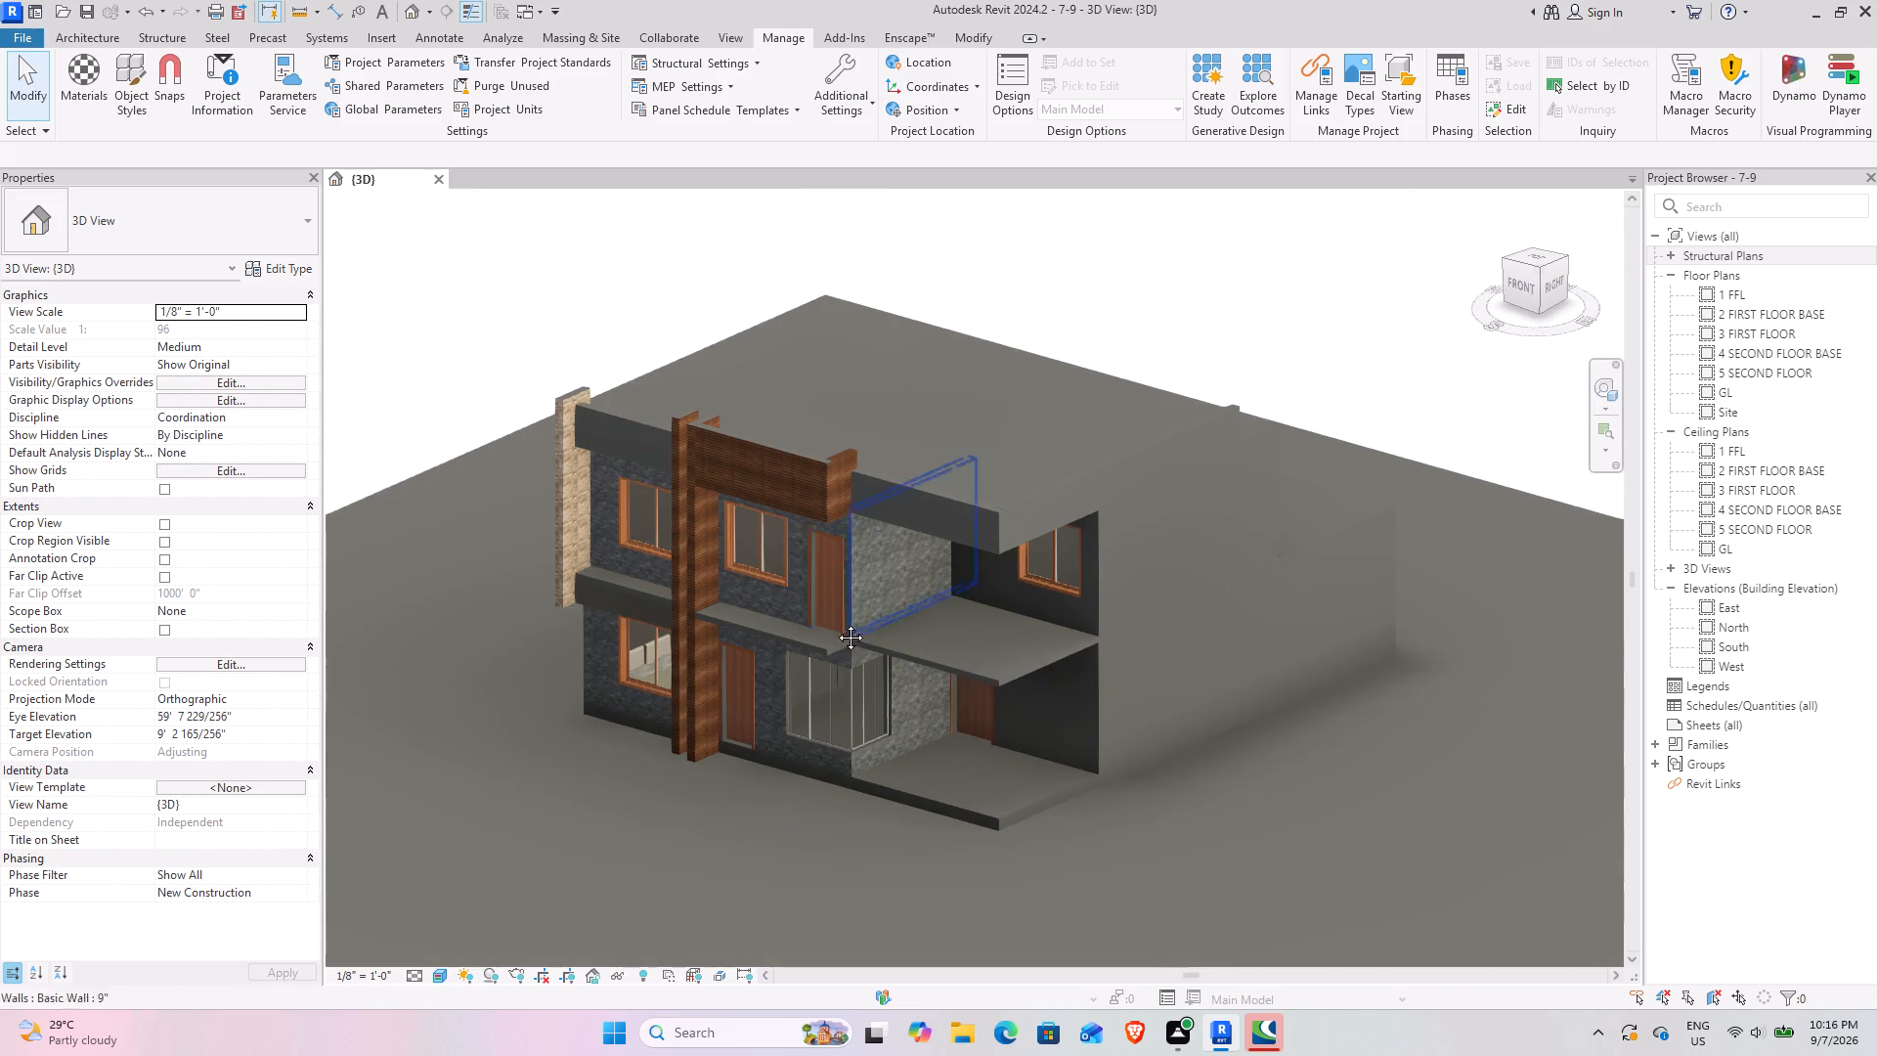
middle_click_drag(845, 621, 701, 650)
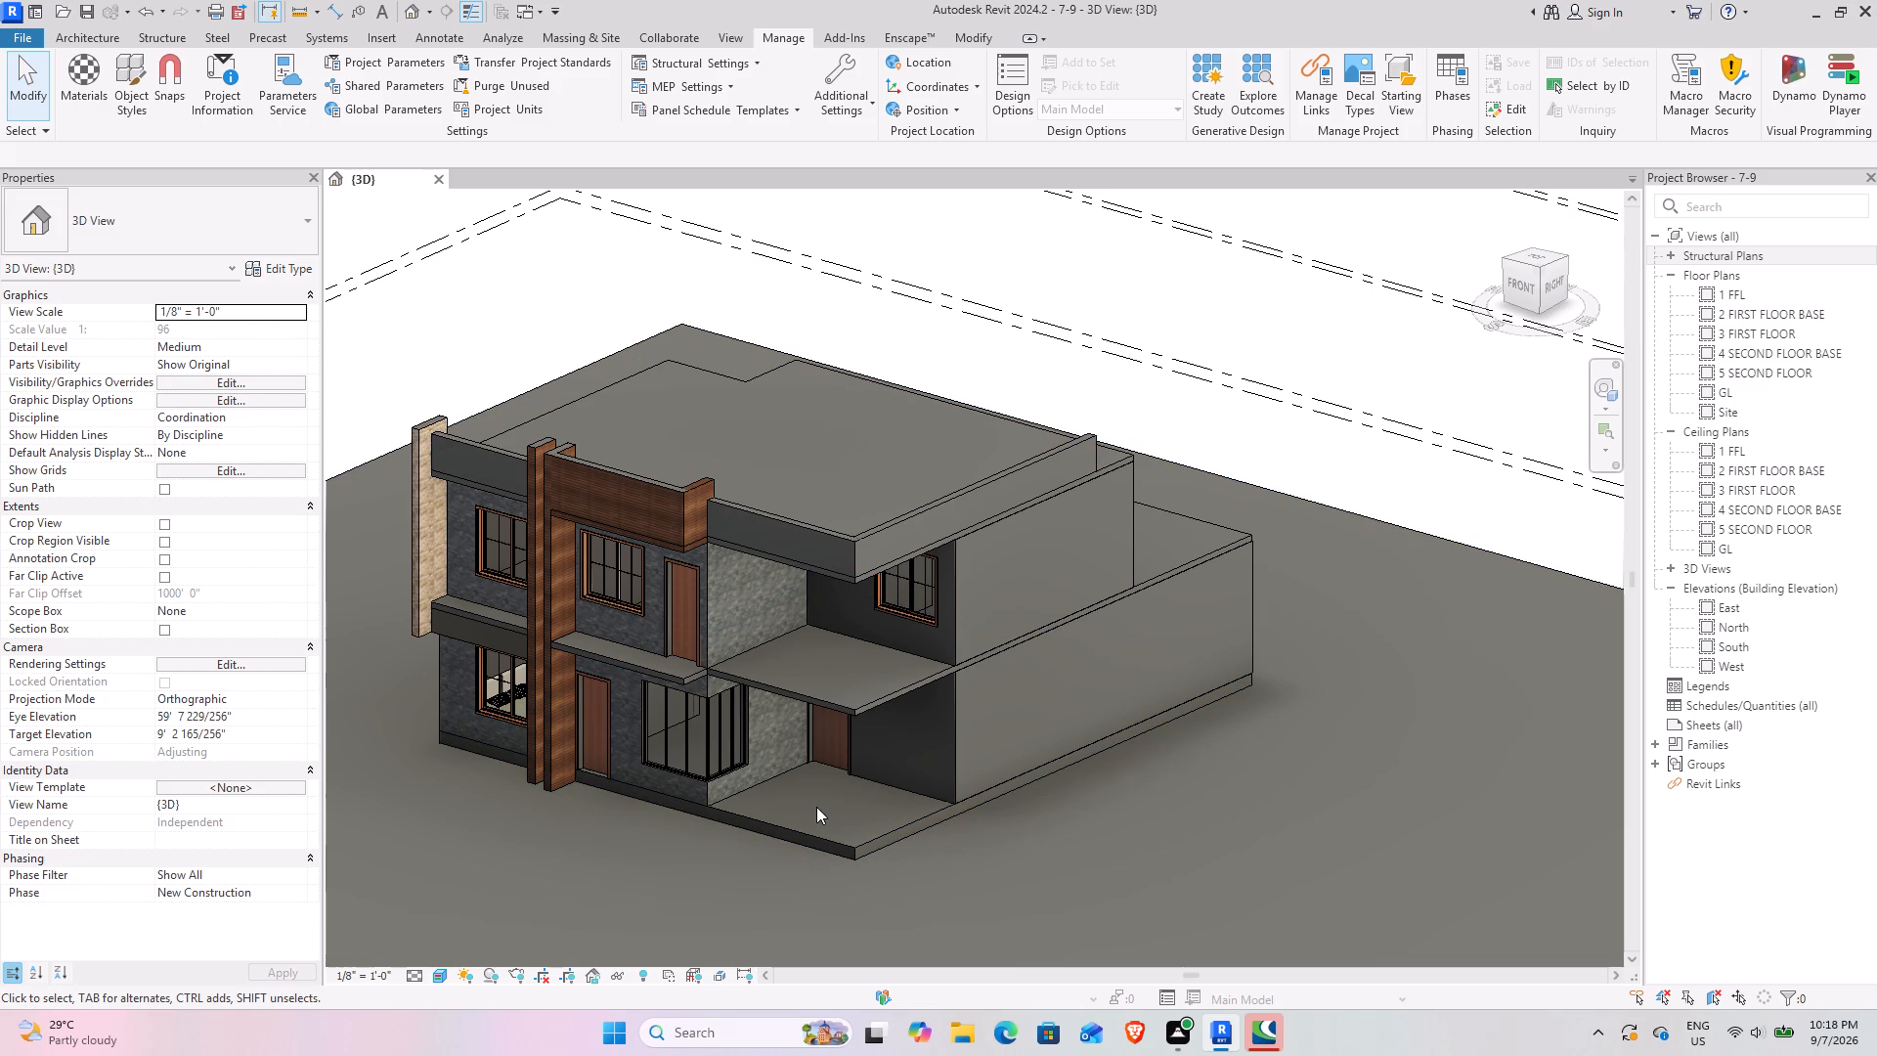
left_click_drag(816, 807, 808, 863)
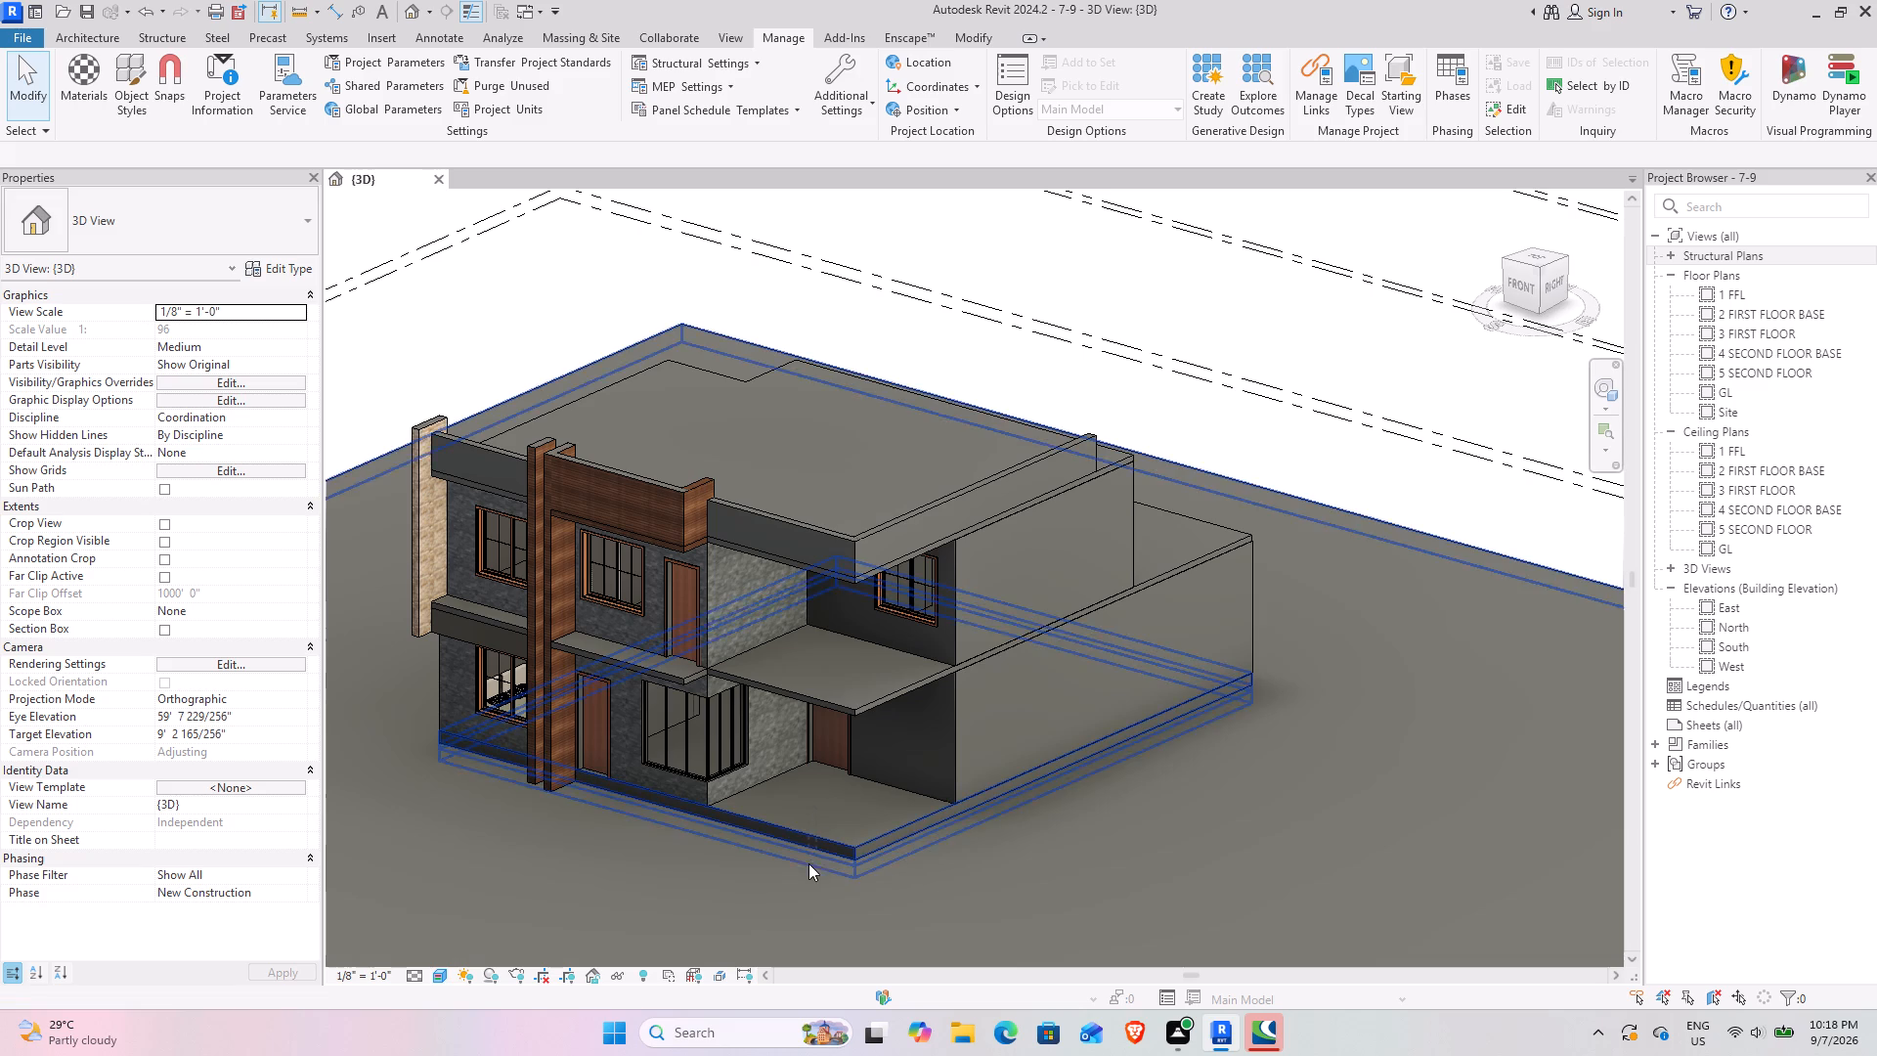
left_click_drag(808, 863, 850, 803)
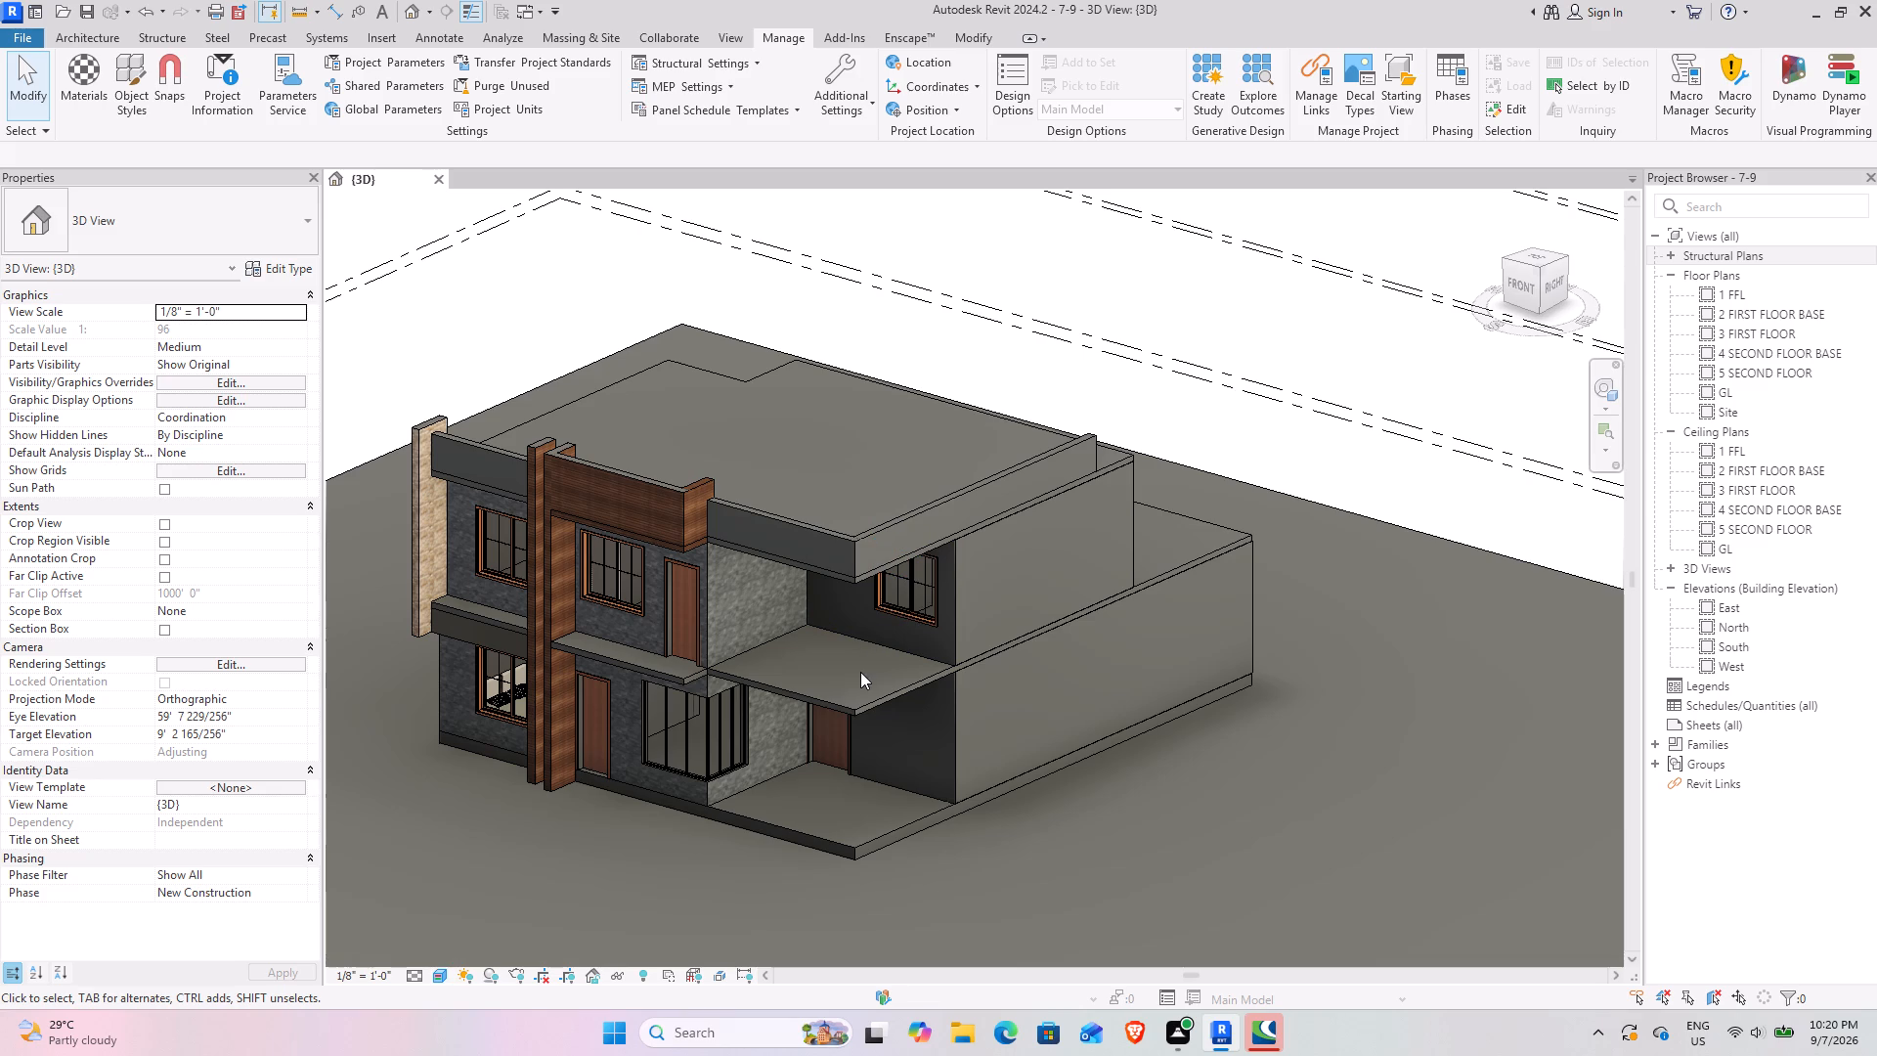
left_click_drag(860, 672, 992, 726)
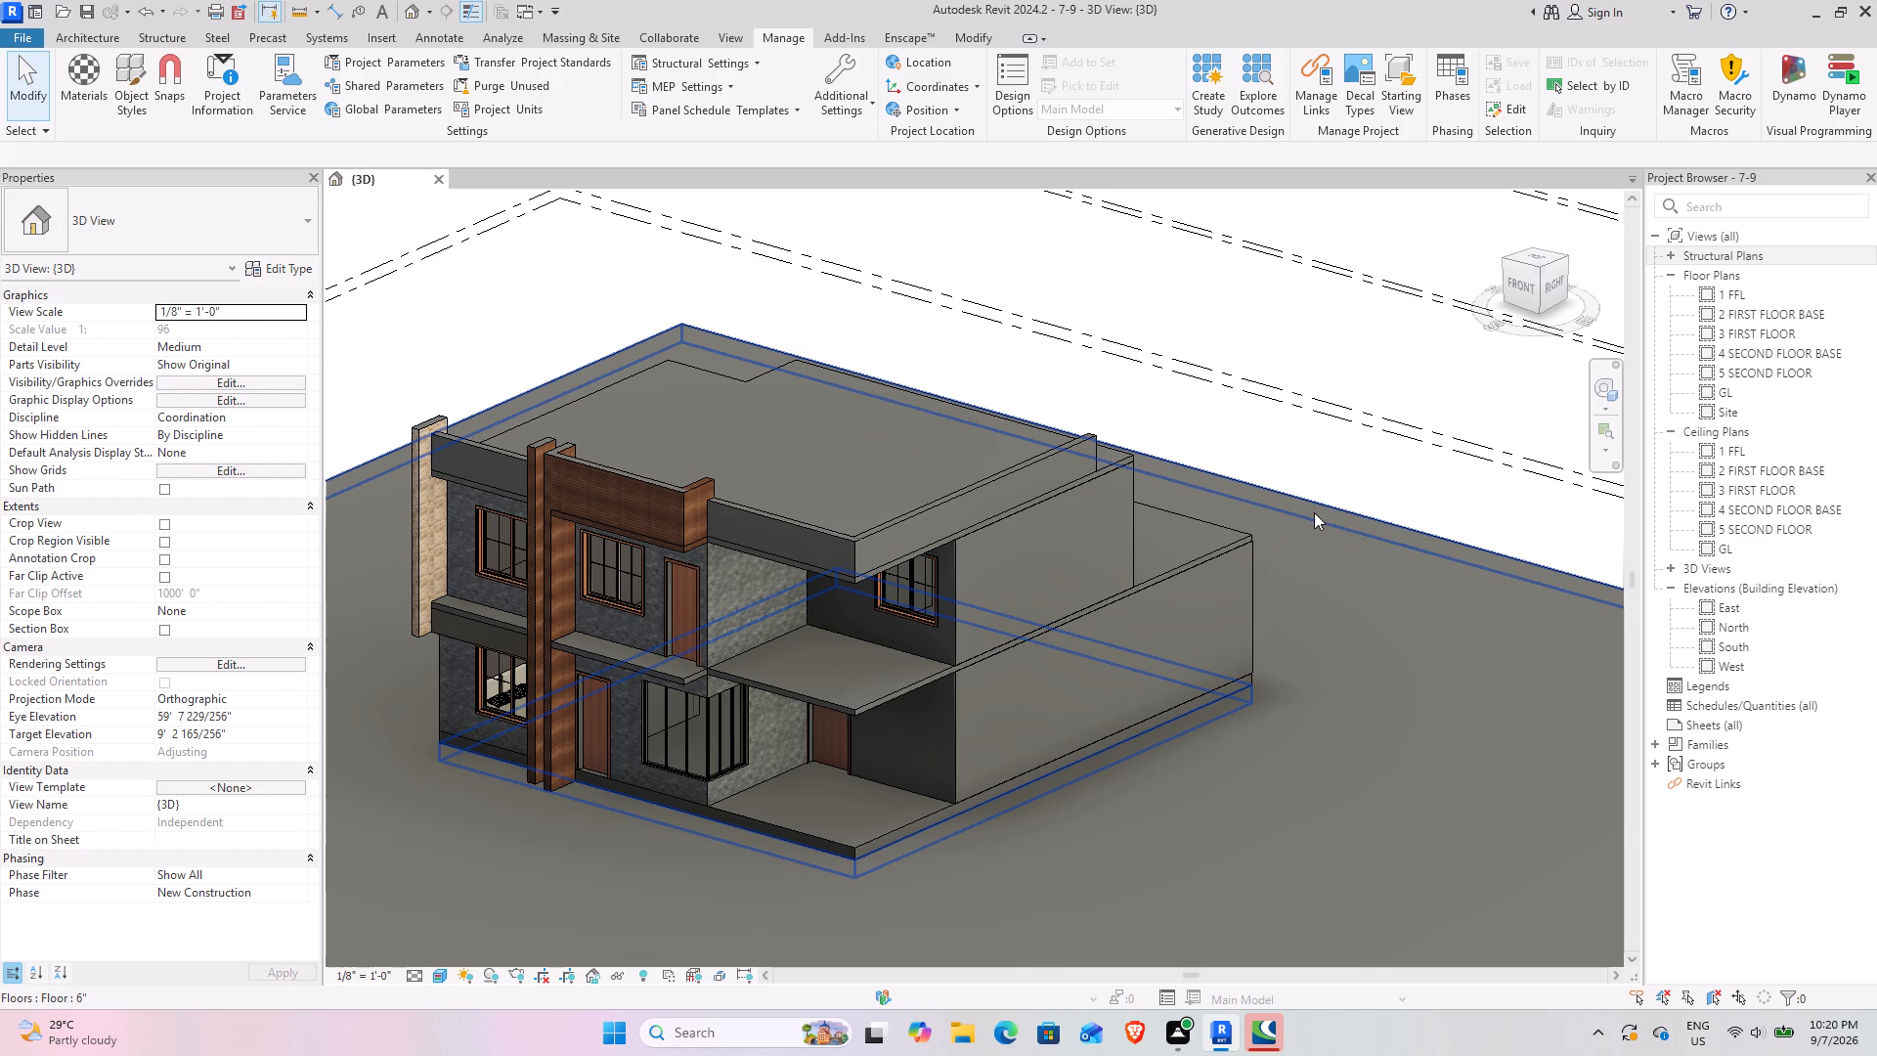
Examine the house's front and side facades, balcony and roof edges from low, level and raised angles in the 3D view.
scroll(1101, 501, "down", 7)
middle_click_drag(1133, 616, 1315, 479, "shift")
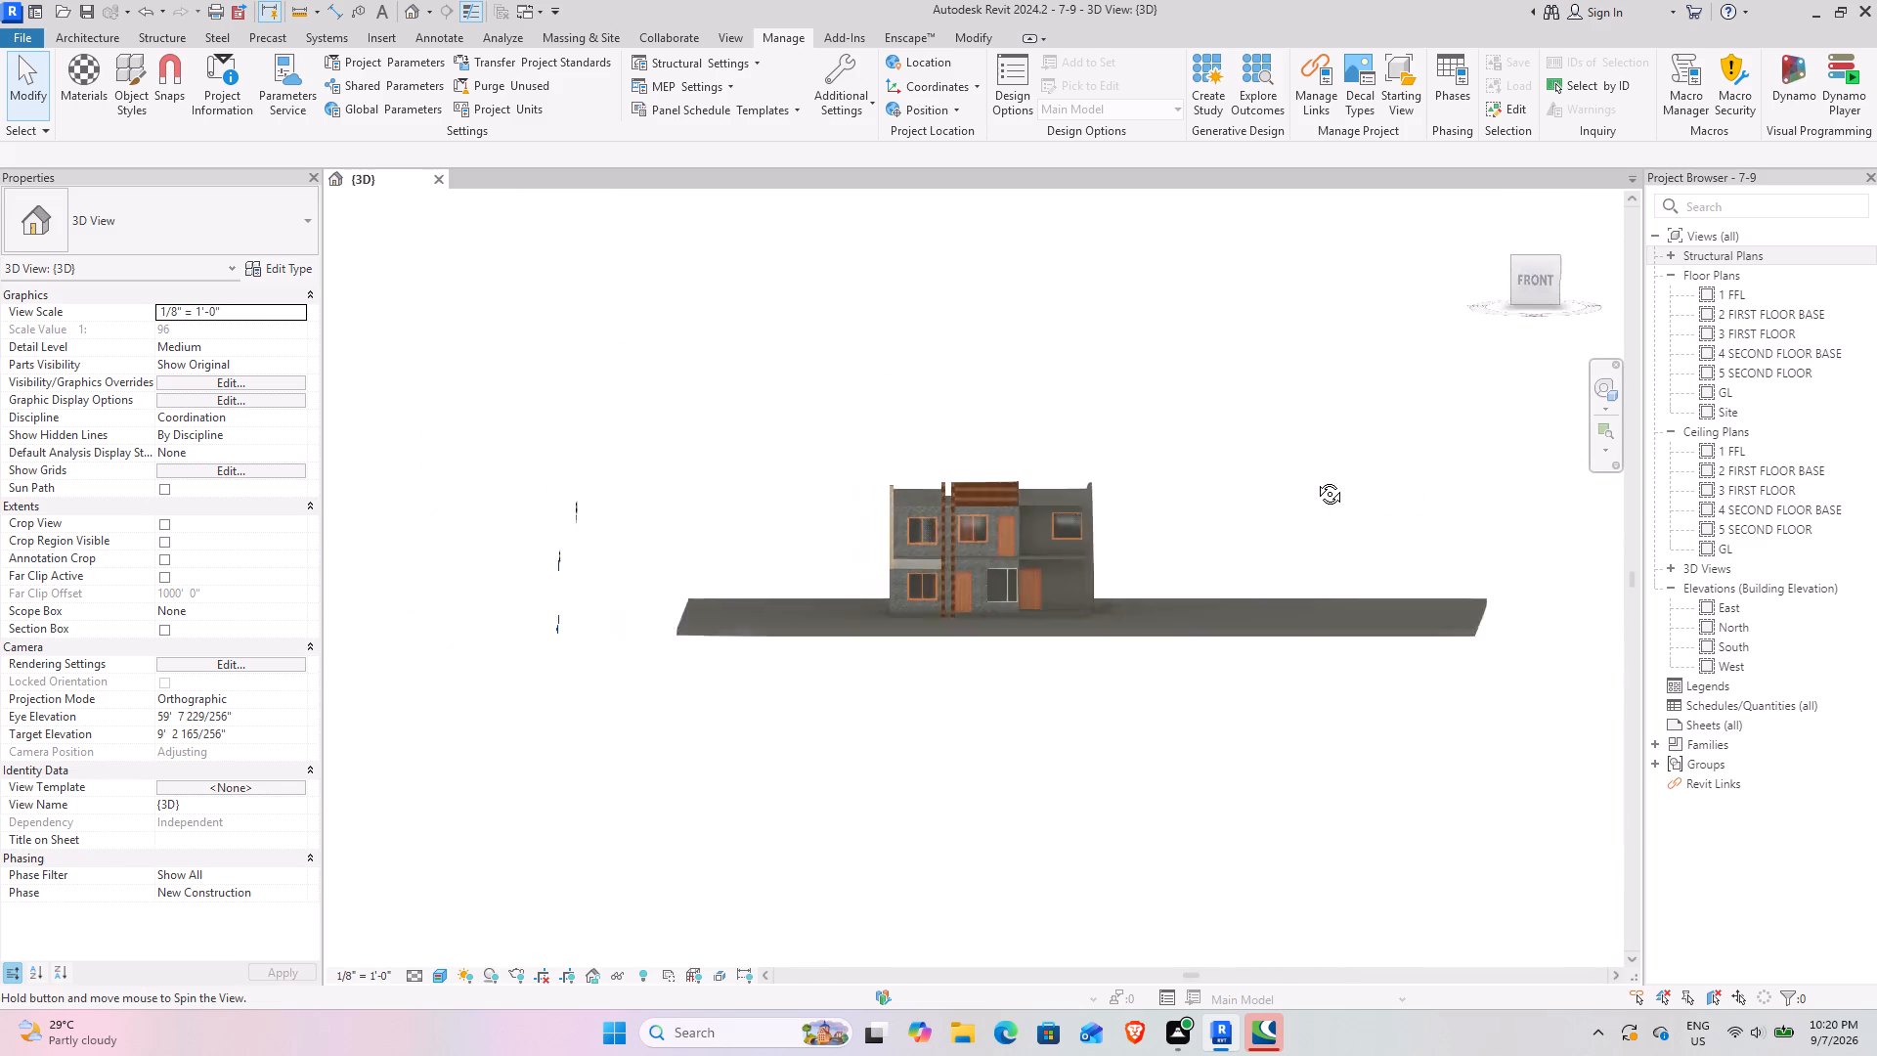
middle_click_drag(1315, 479, 1150, 481, "shift")
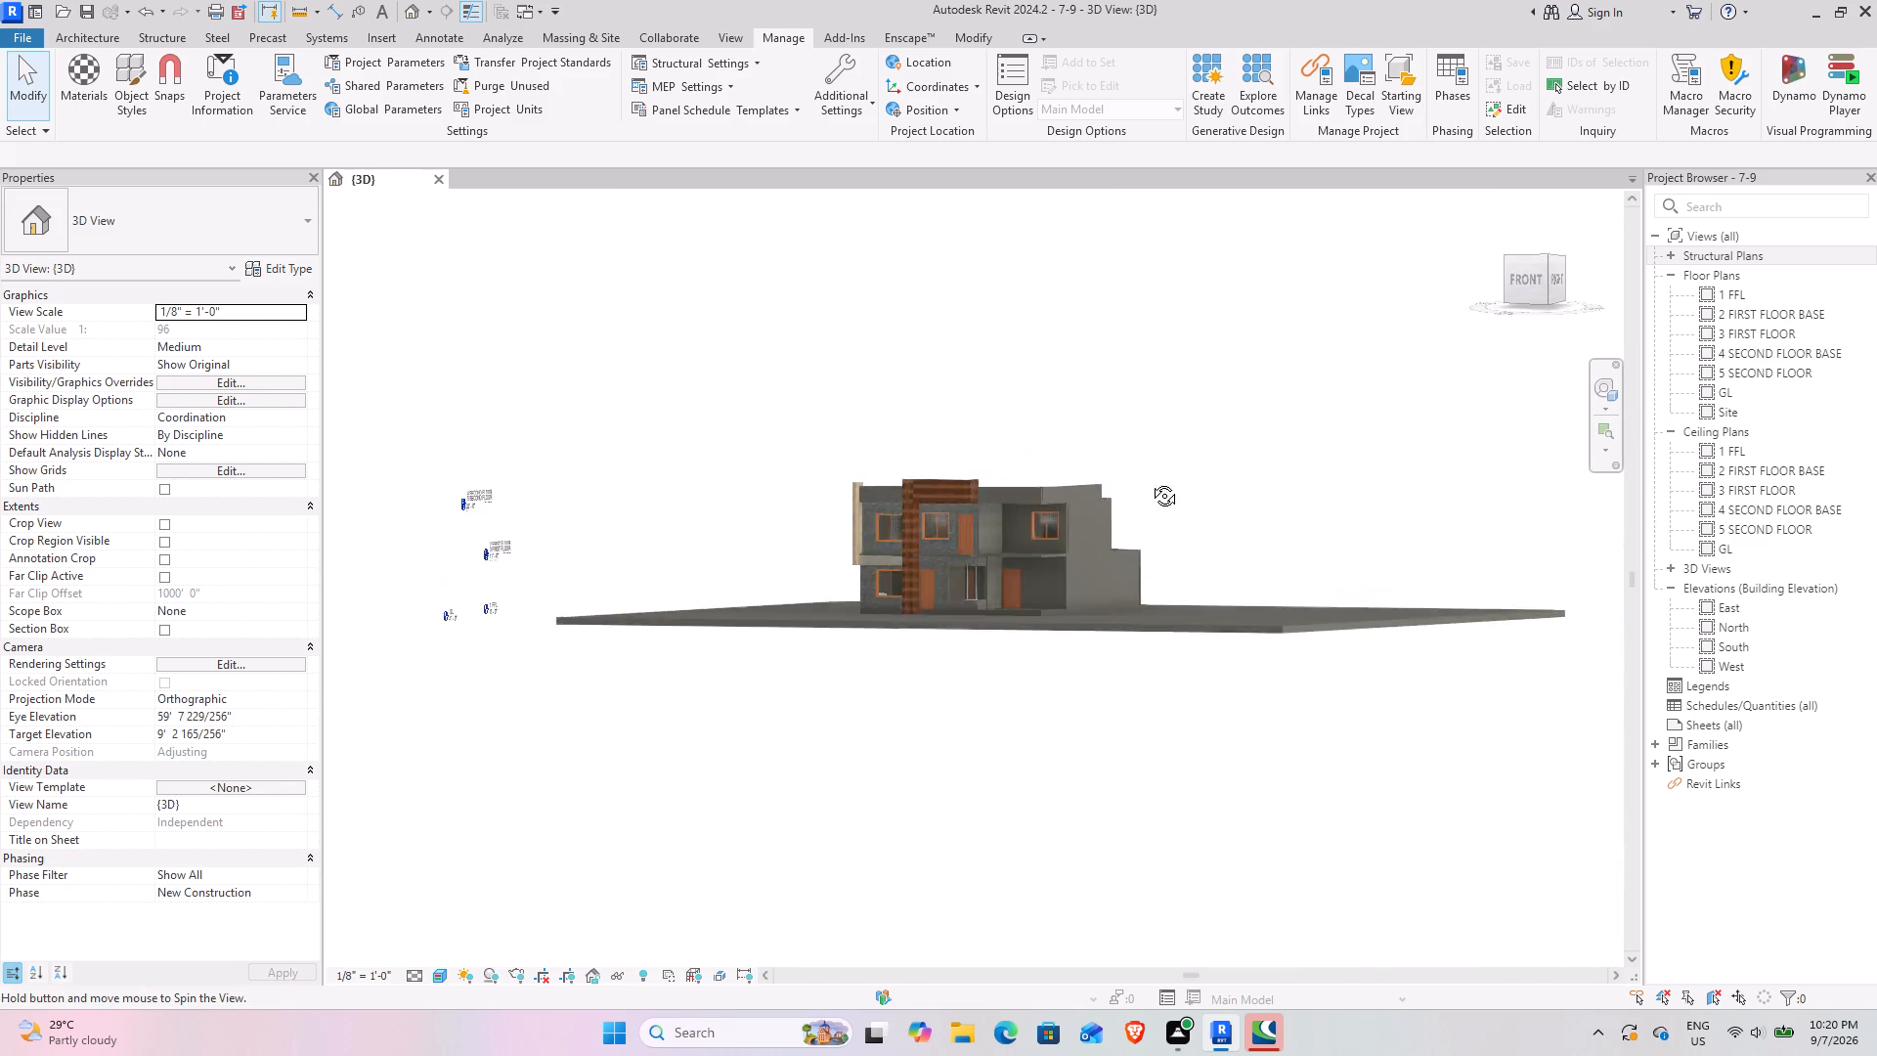
middle_click_drag(1150, 481, 922, 544, "shift")
scroll(957, 470, "up", 8)
middle_click_drag(869, 561, 996, 512, "shift")
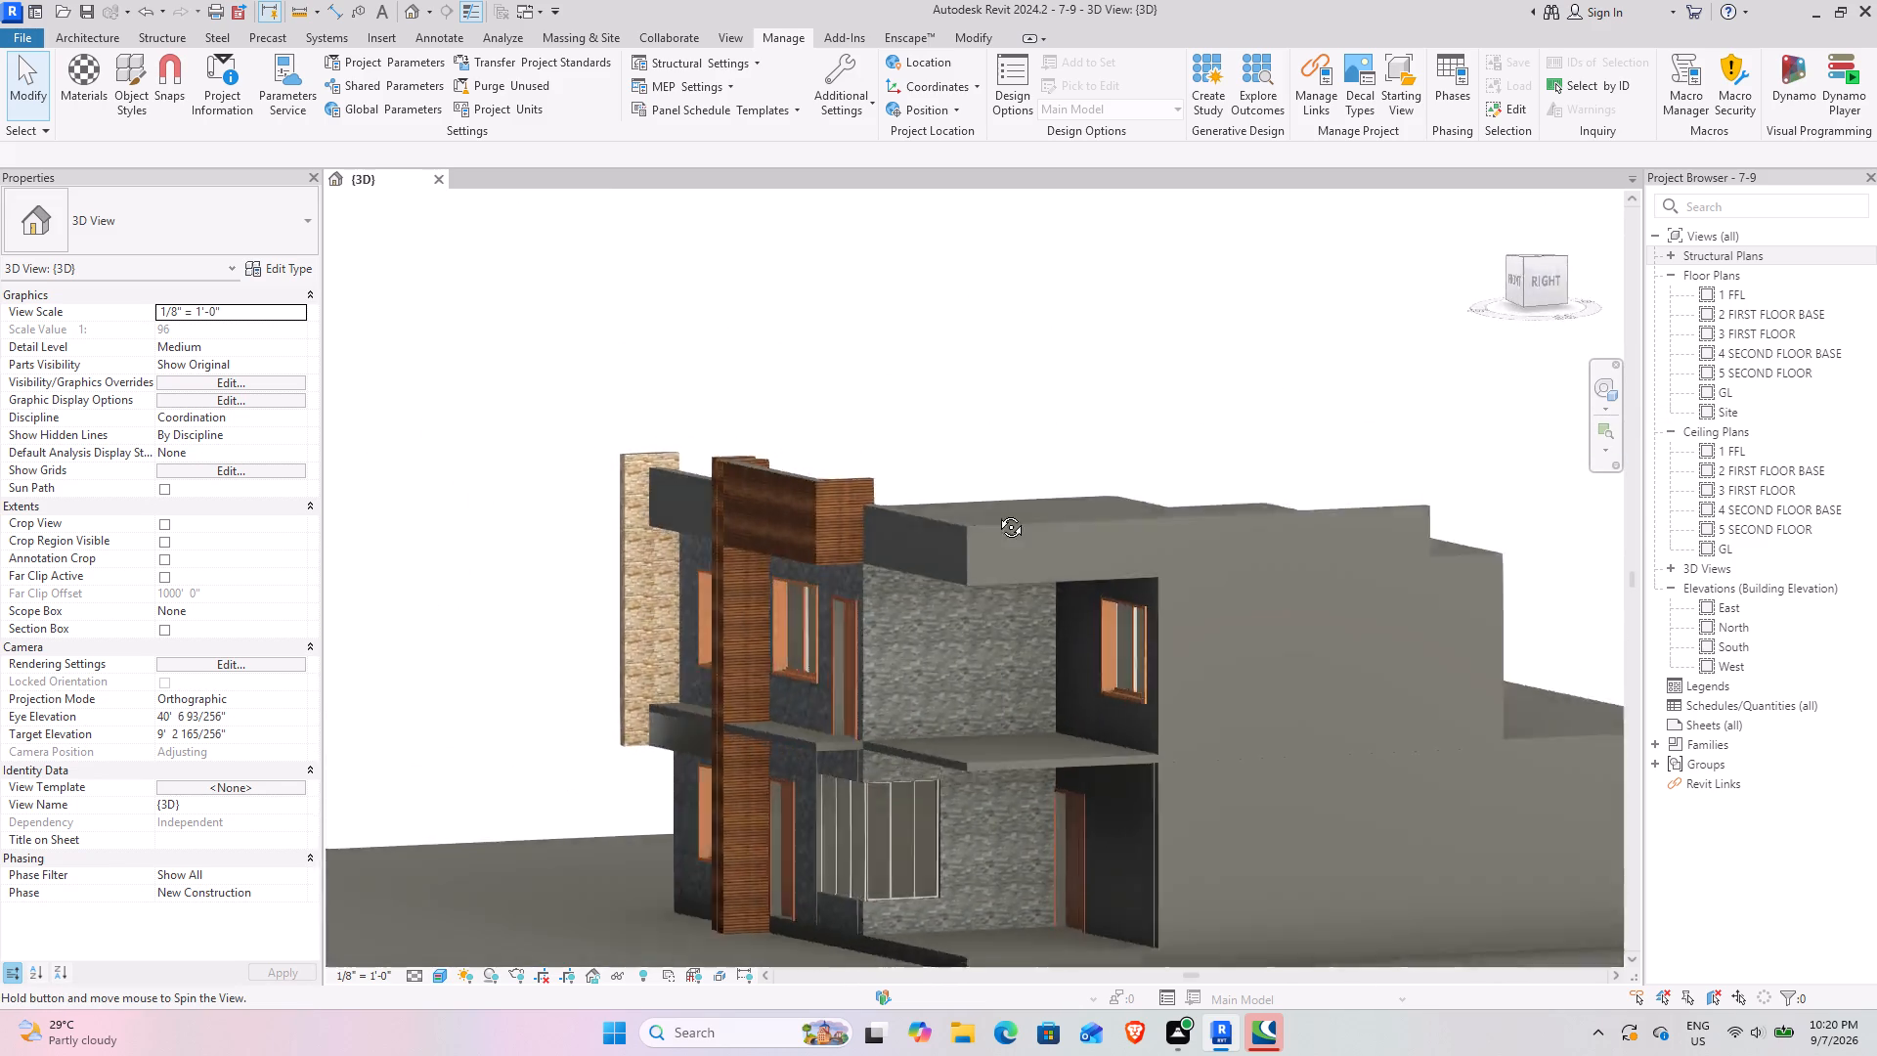
middle_click_drag(996, 512, 1028, 591, "shift")
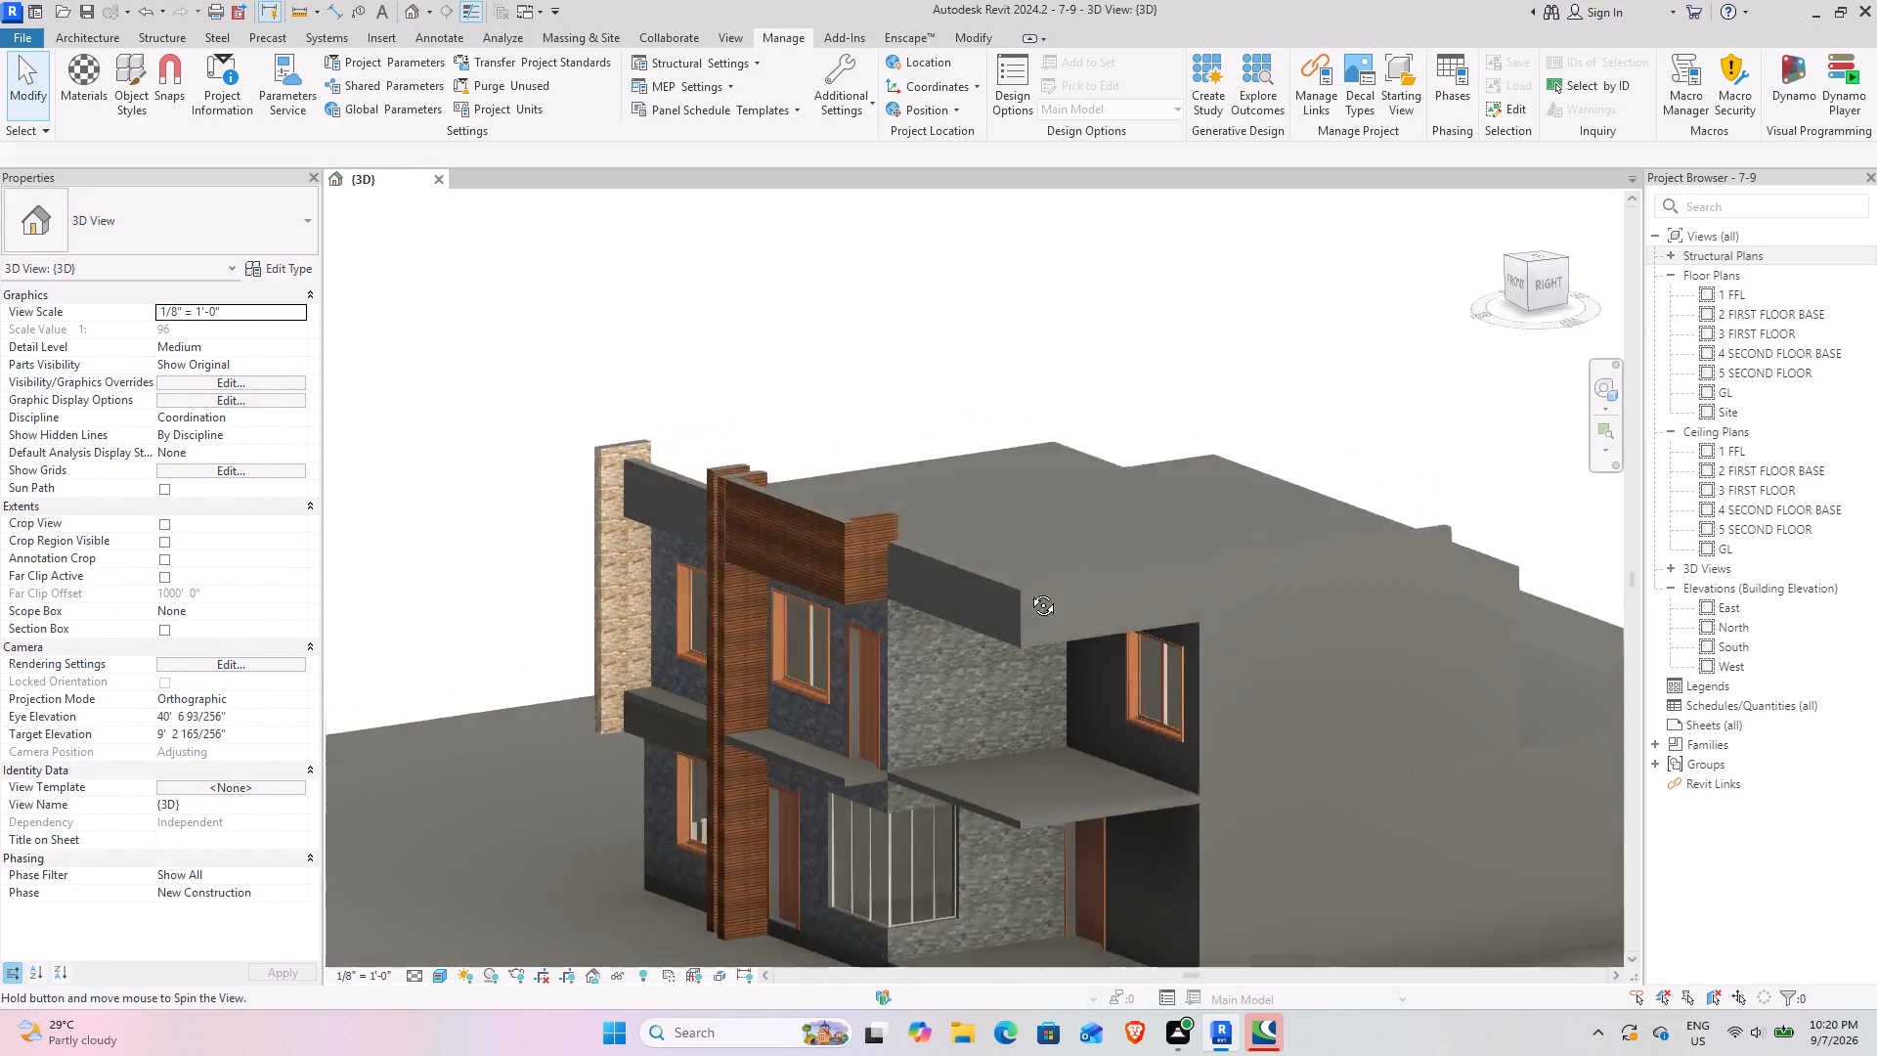
middle_click_drag(1028, 591, 1083, 604, "shift")
middle_click_drag(1050, 594, 883, 370)
middle_click_drag(940, 508, 1004, 350, "shift")
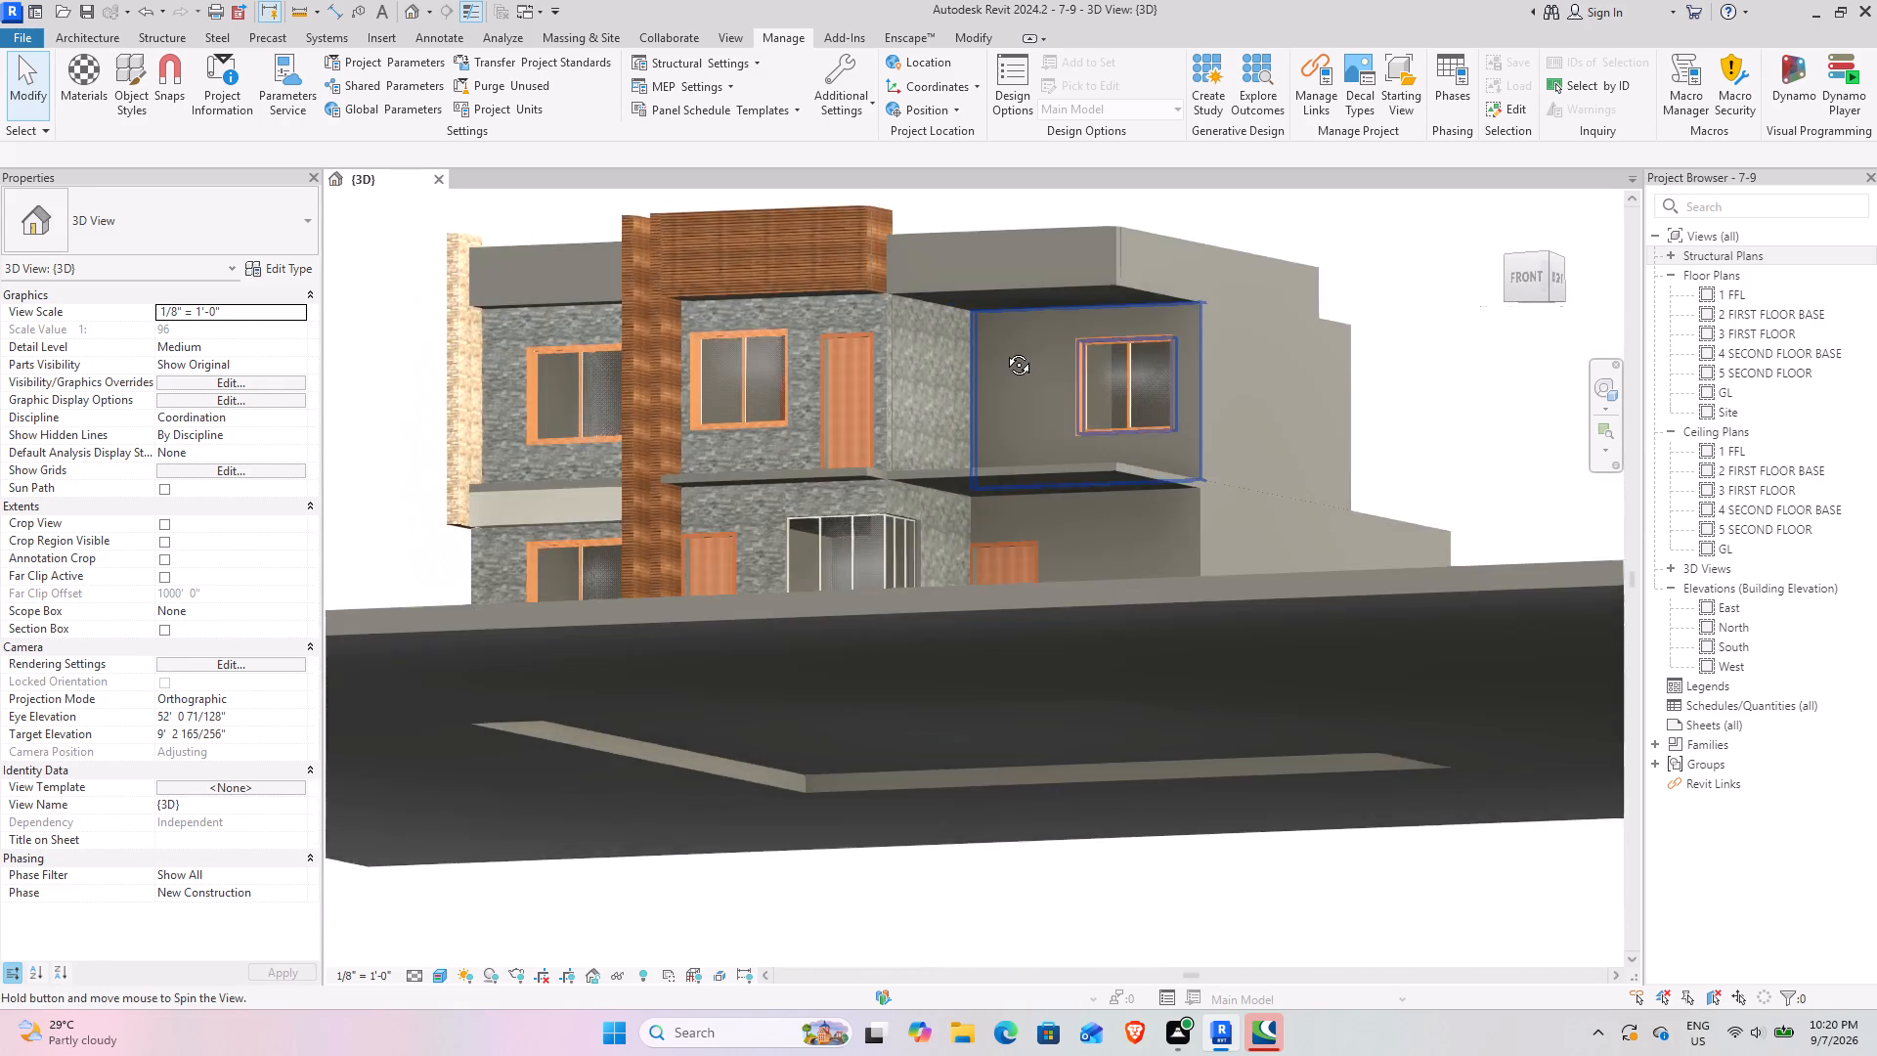
middle_click_drag(1004, 350, 1005, 471, "shift")
middle_click_drag(977, 485, 977, 524)
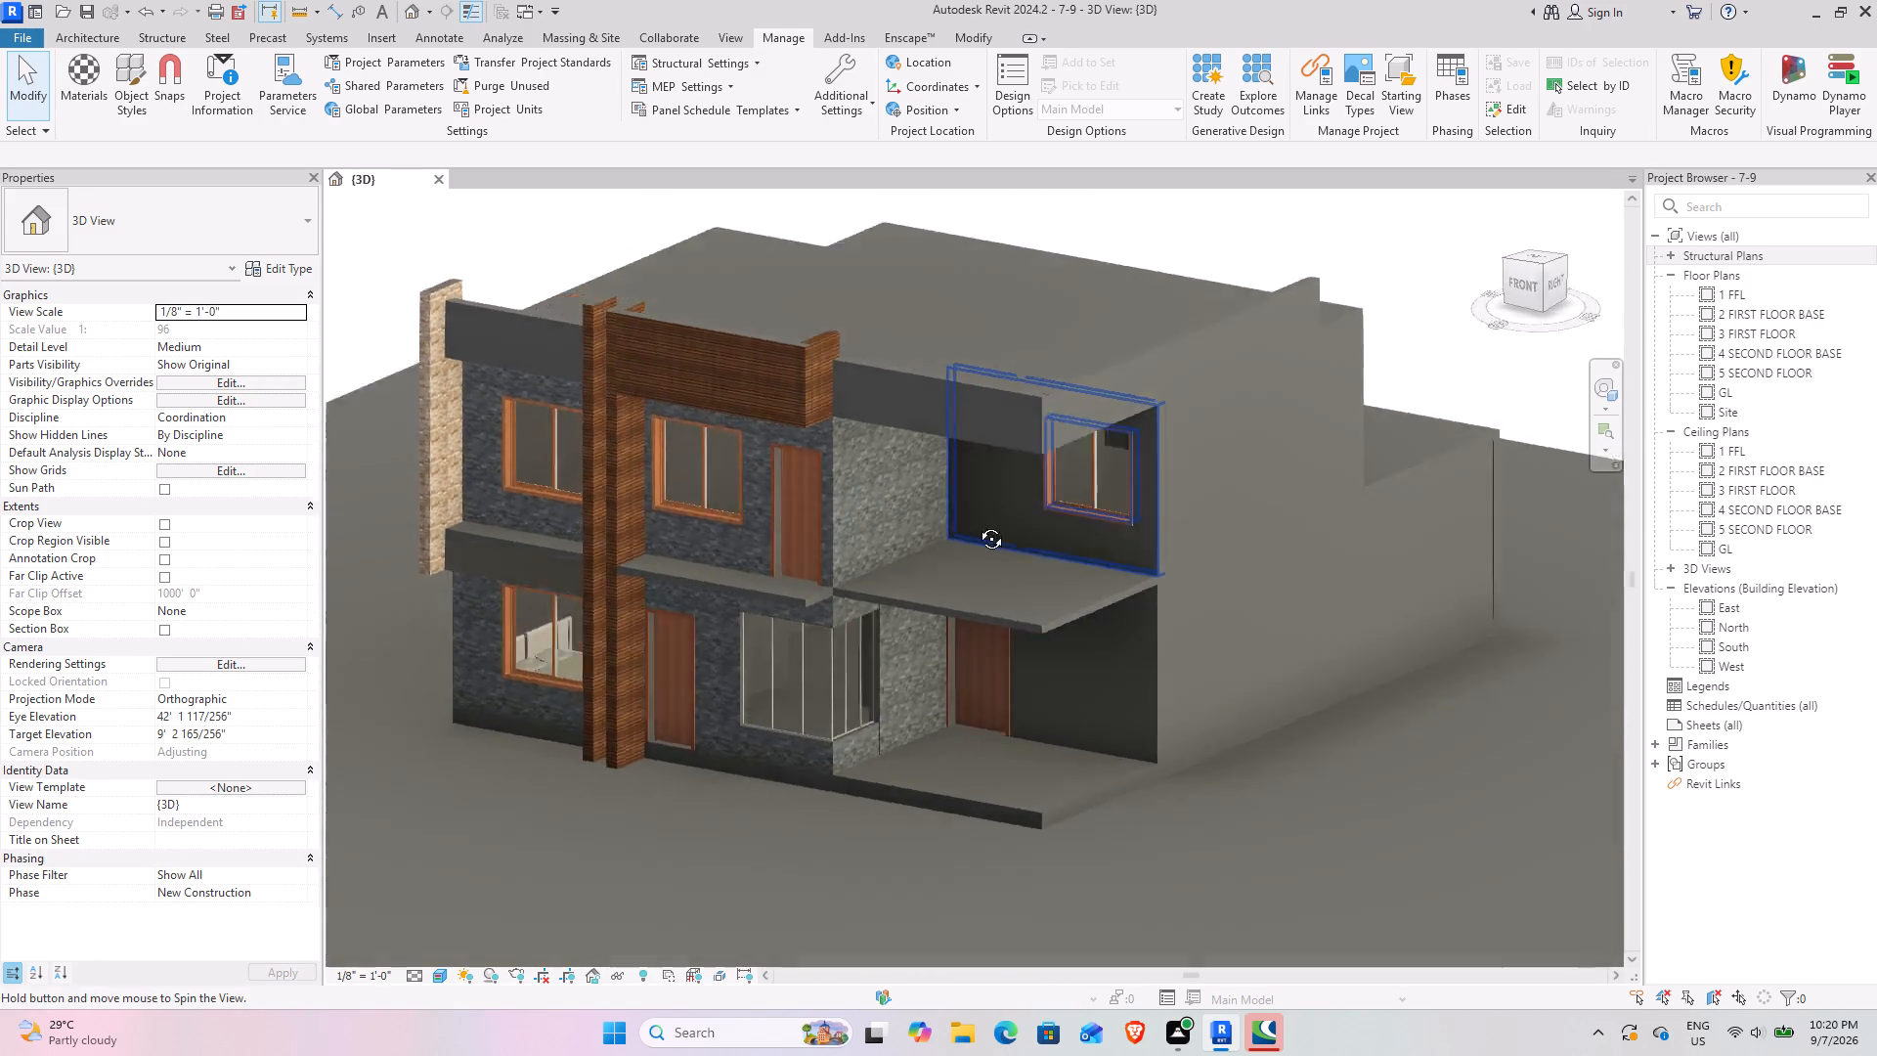
middle_click_drag(977, 524, 912, 501)
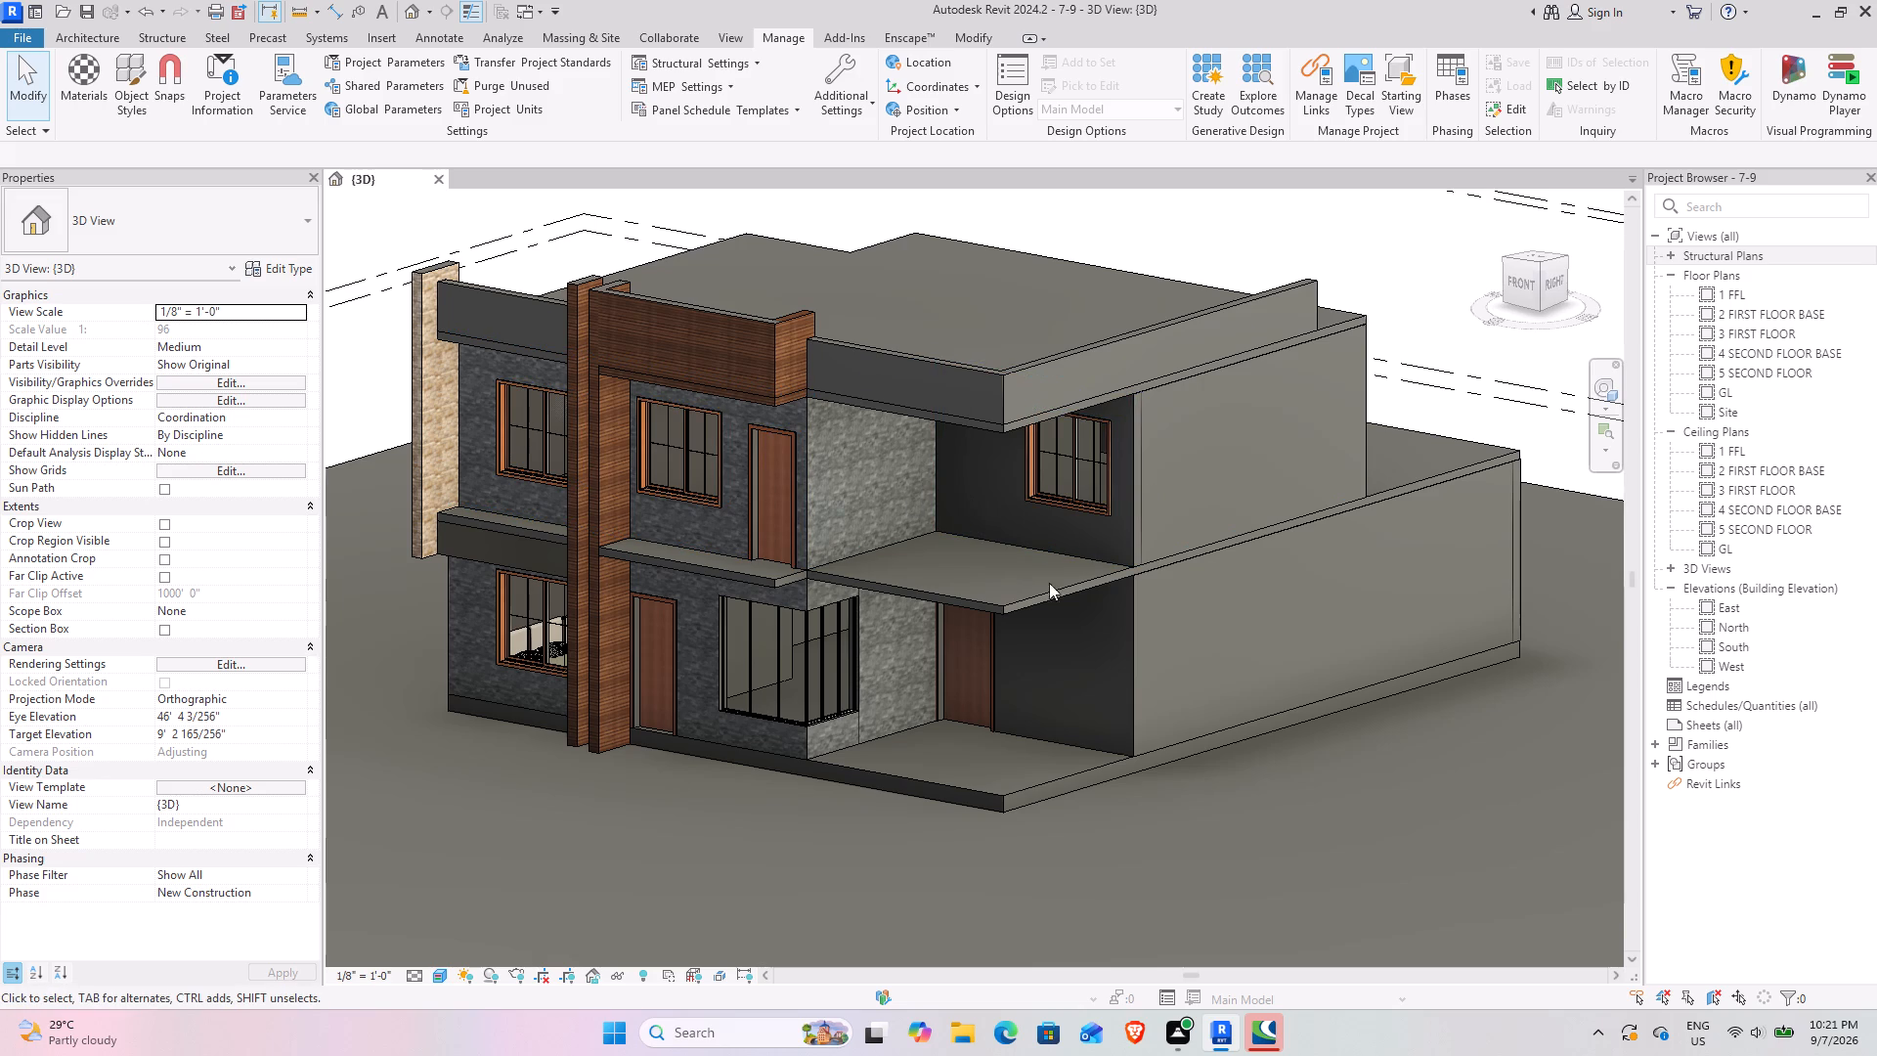
Examine the balcony corner, its upper-storey window and the stone-clad walls close up and within the whole house.
scroll(1144, 379, "up", 4)
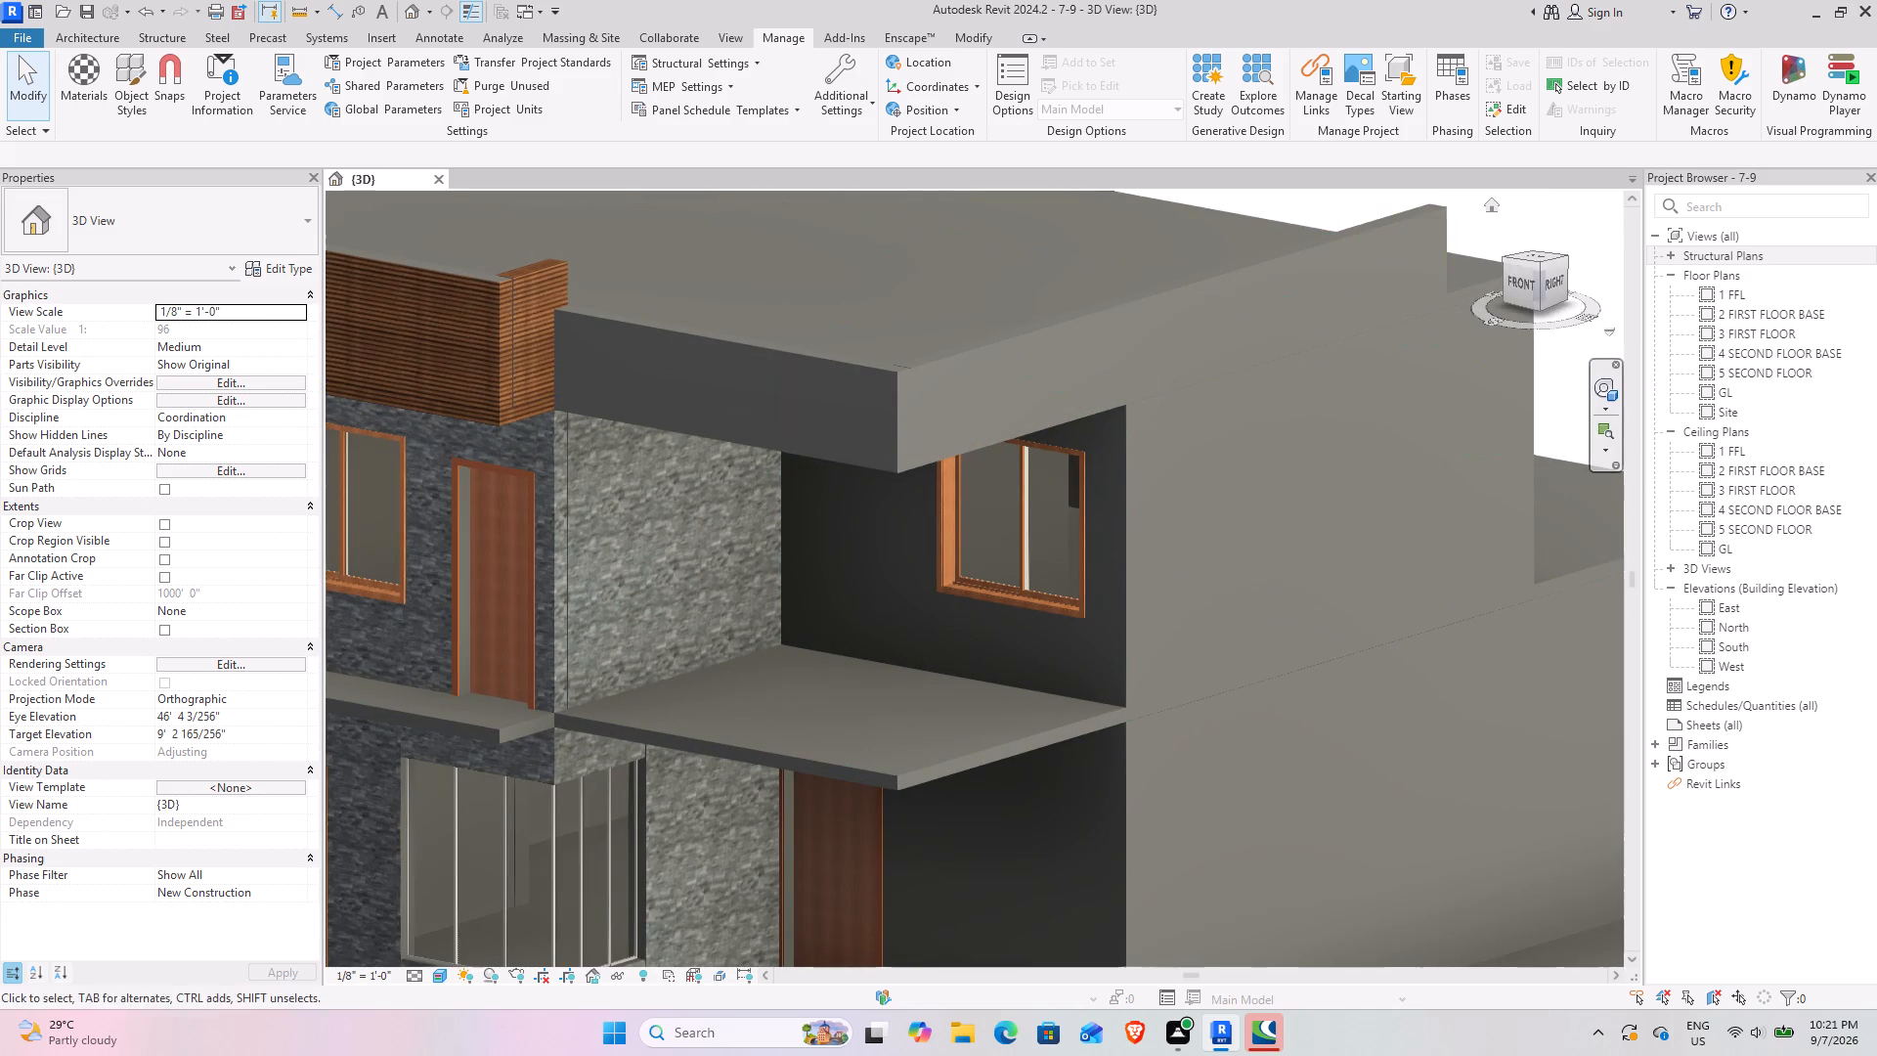
left_click_drag(1541, 266, 1491, 296)
scroll(862, 534, "down", 7)
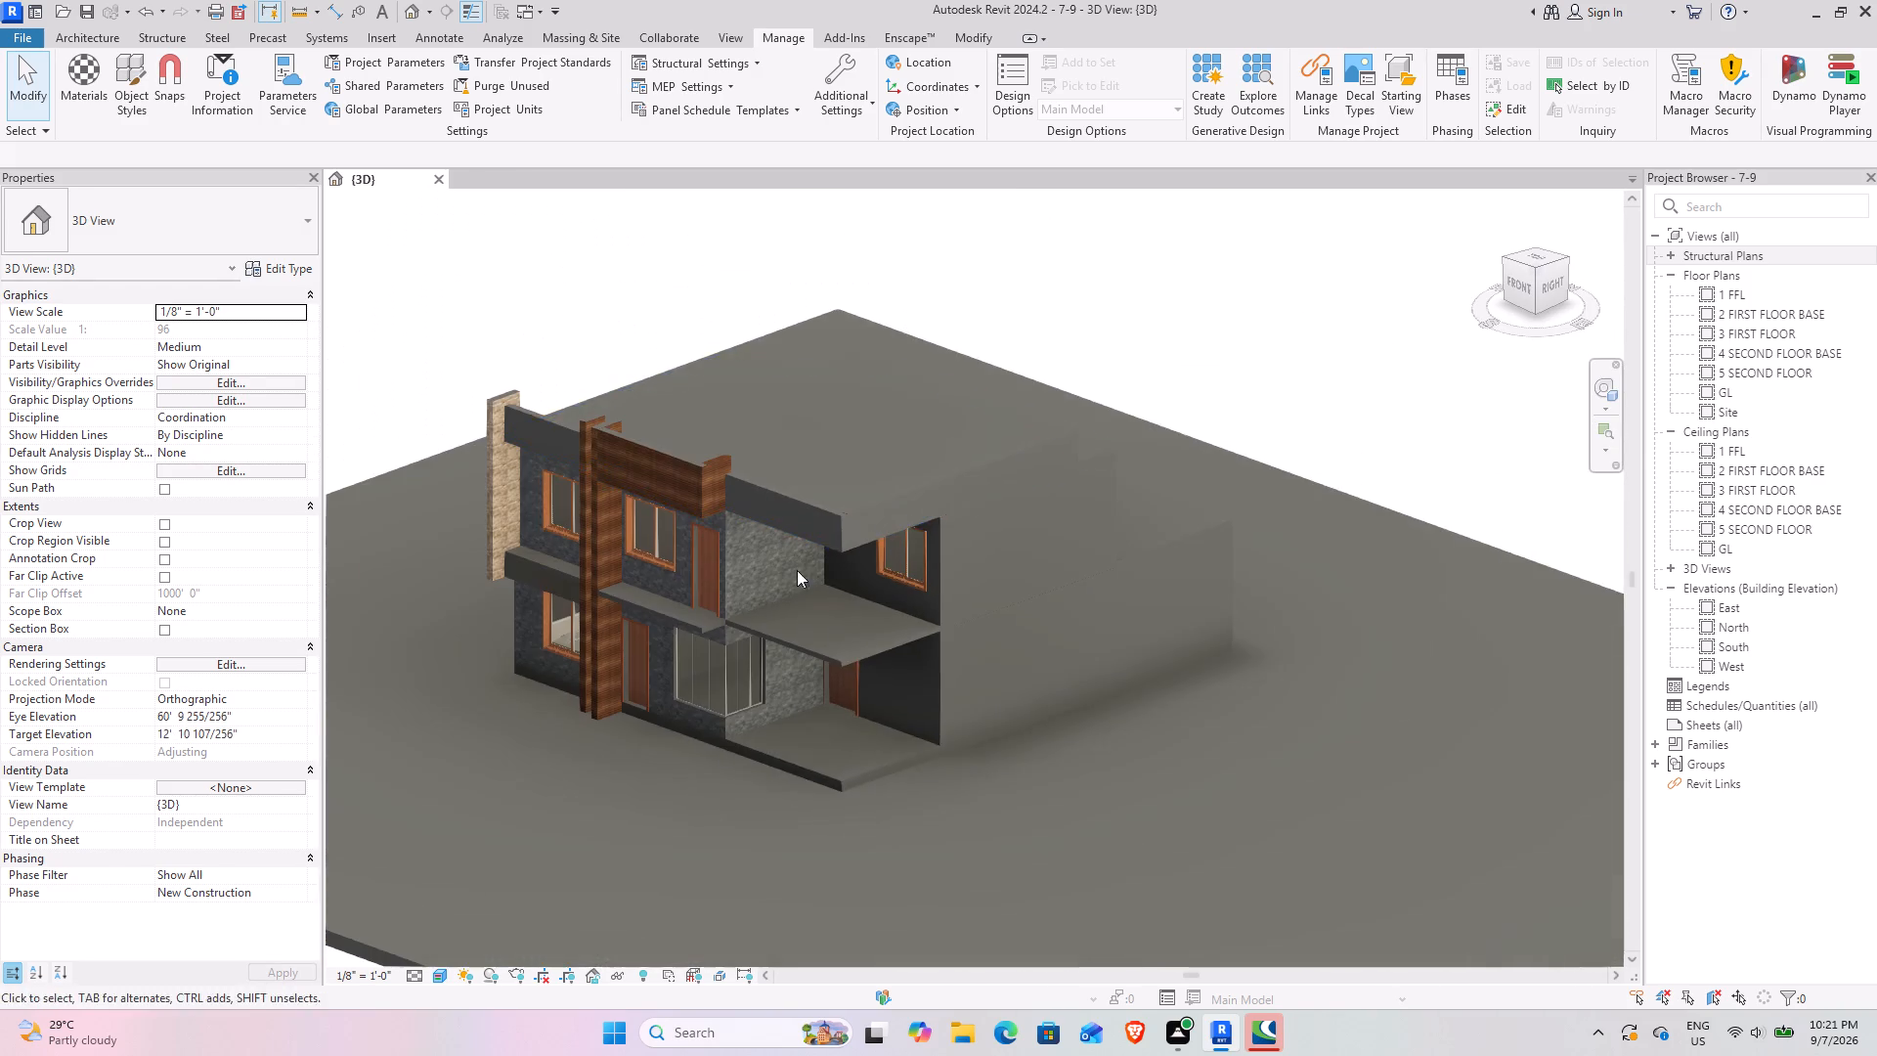
middle_click_drag(797, 570, 946, 521)
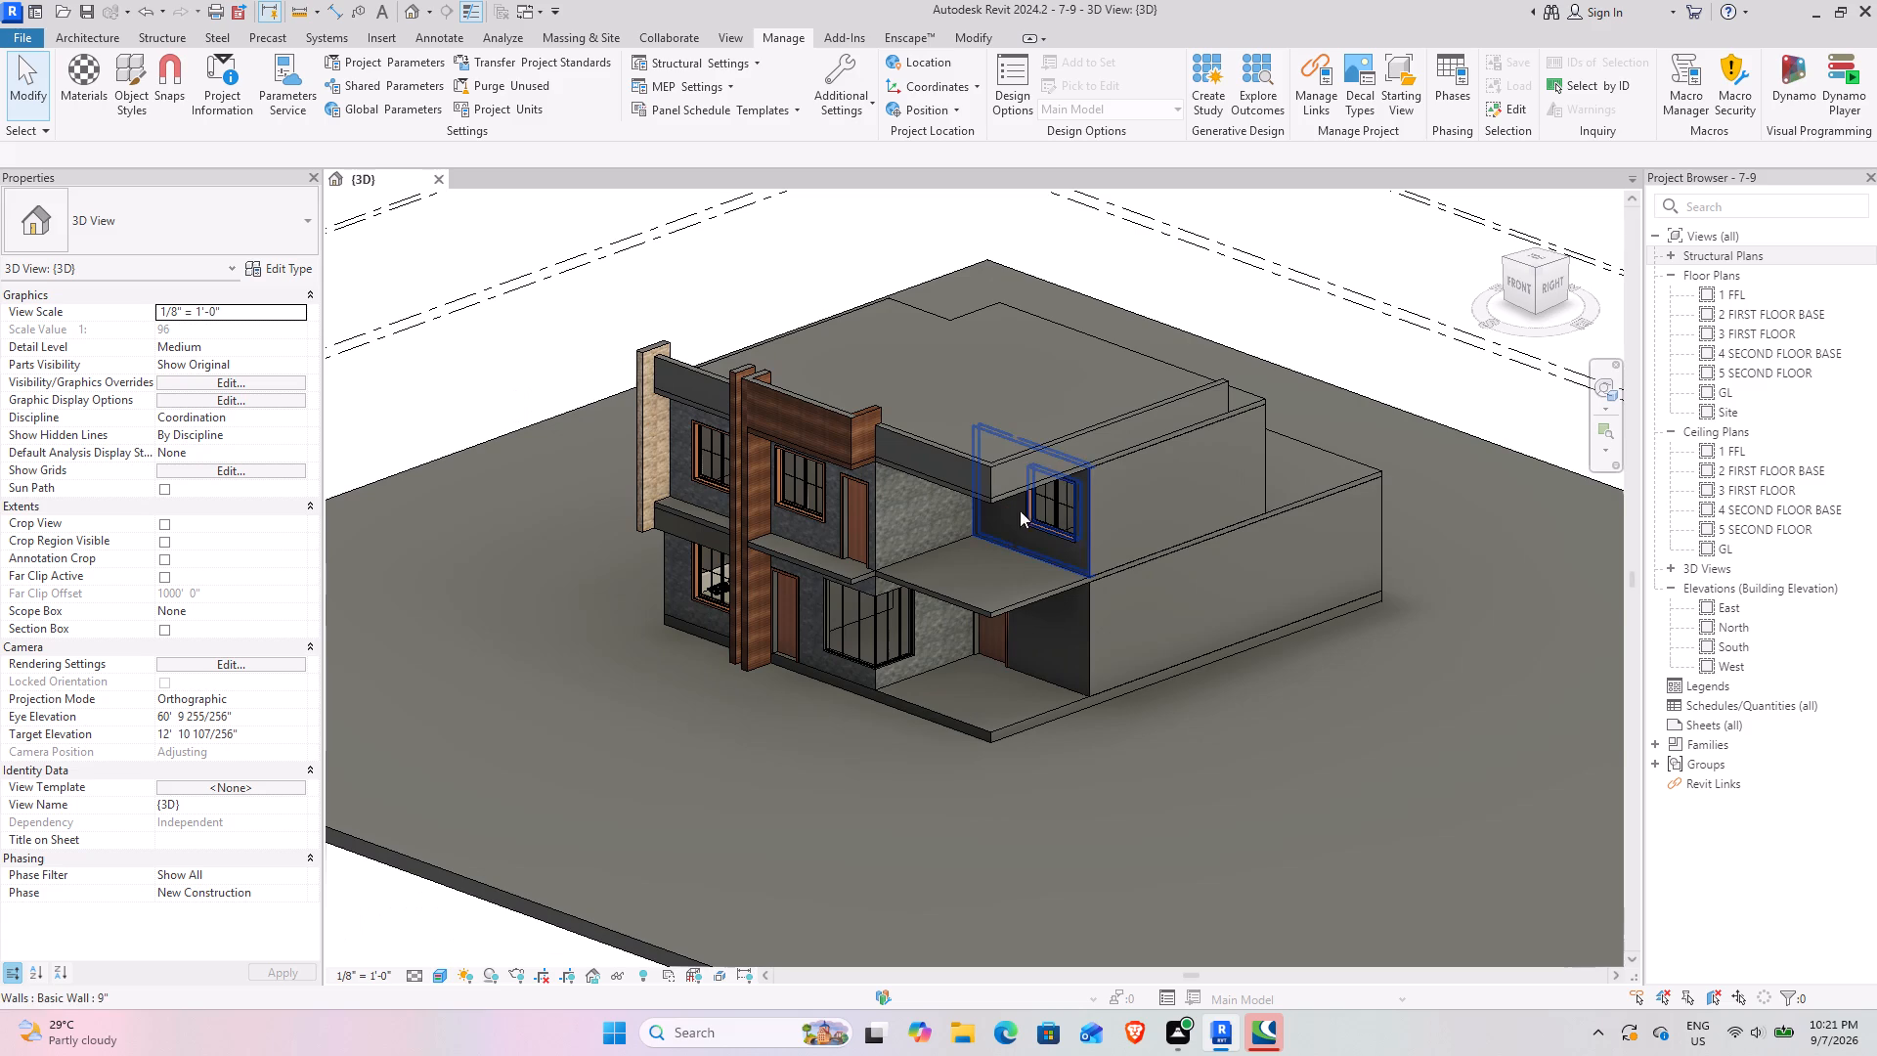
scroll(1028, 544, "up", 7)
middle_click_drag(895, 571, 975, 481)
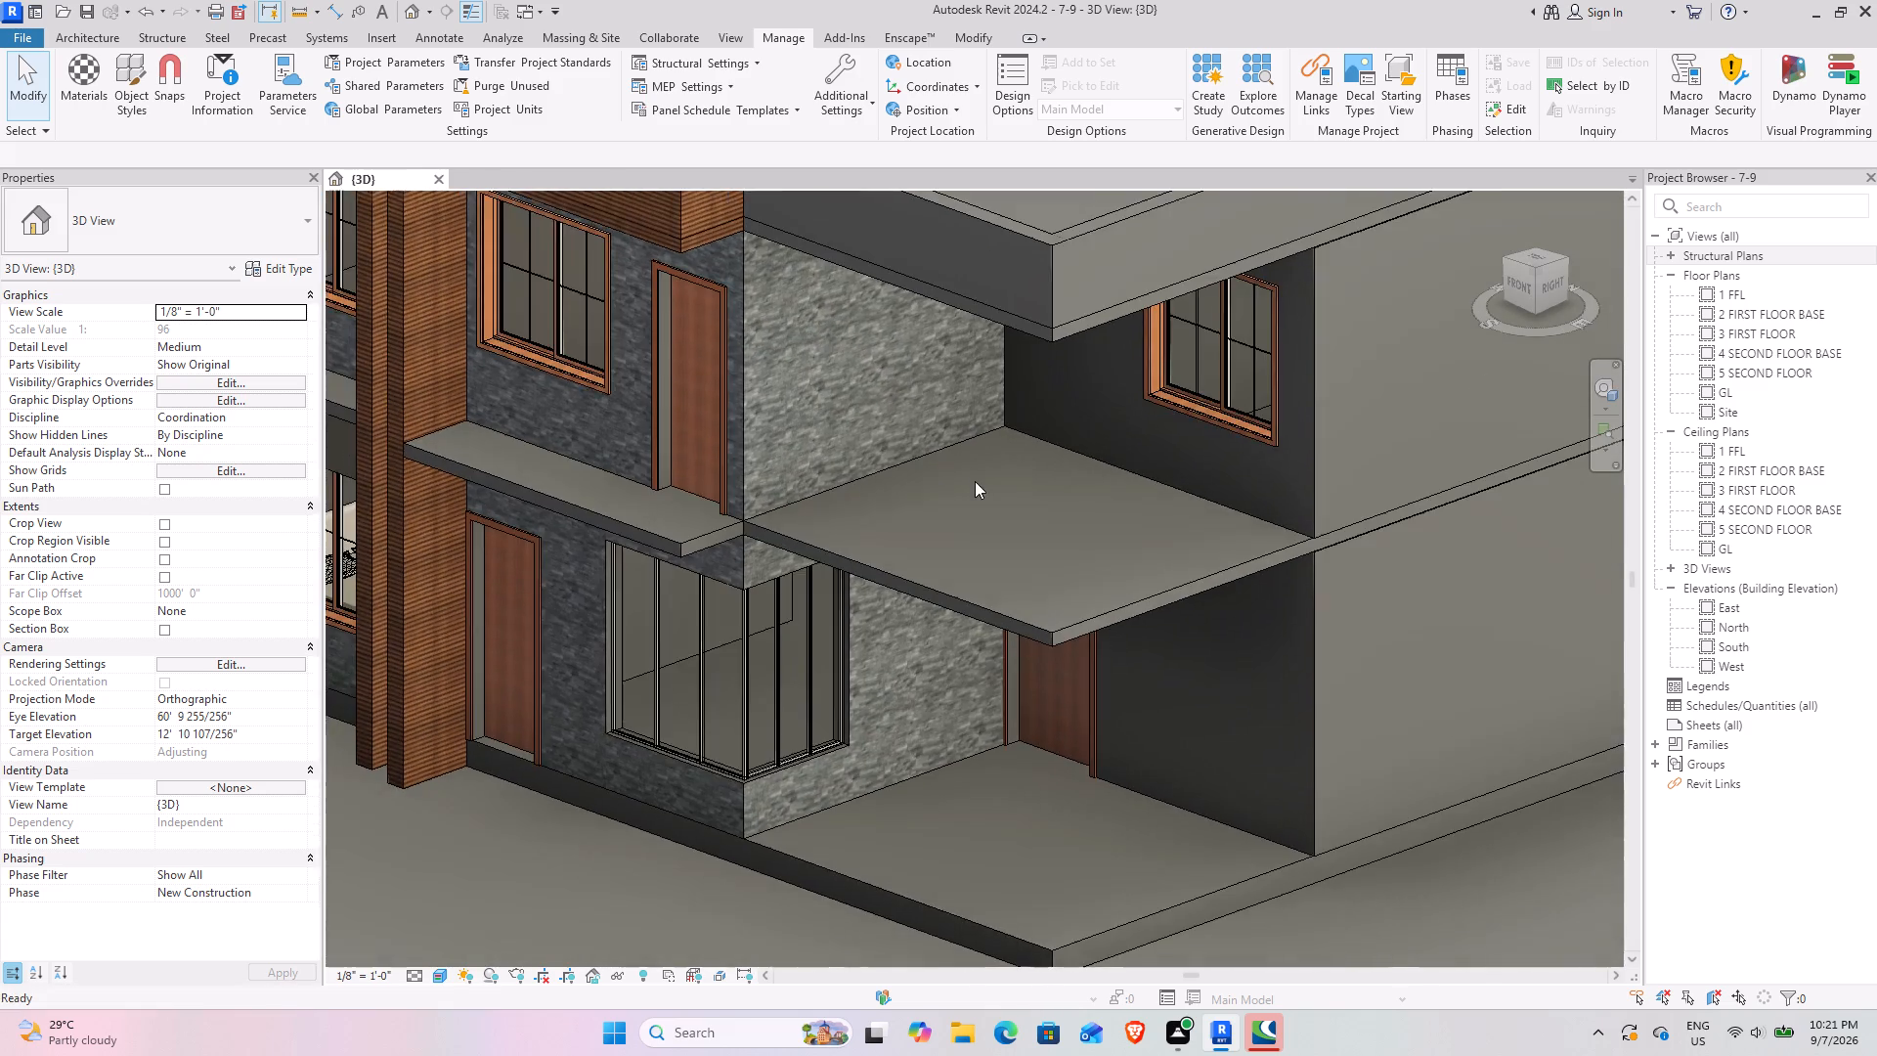
scroll(996, 462, "down", 4)
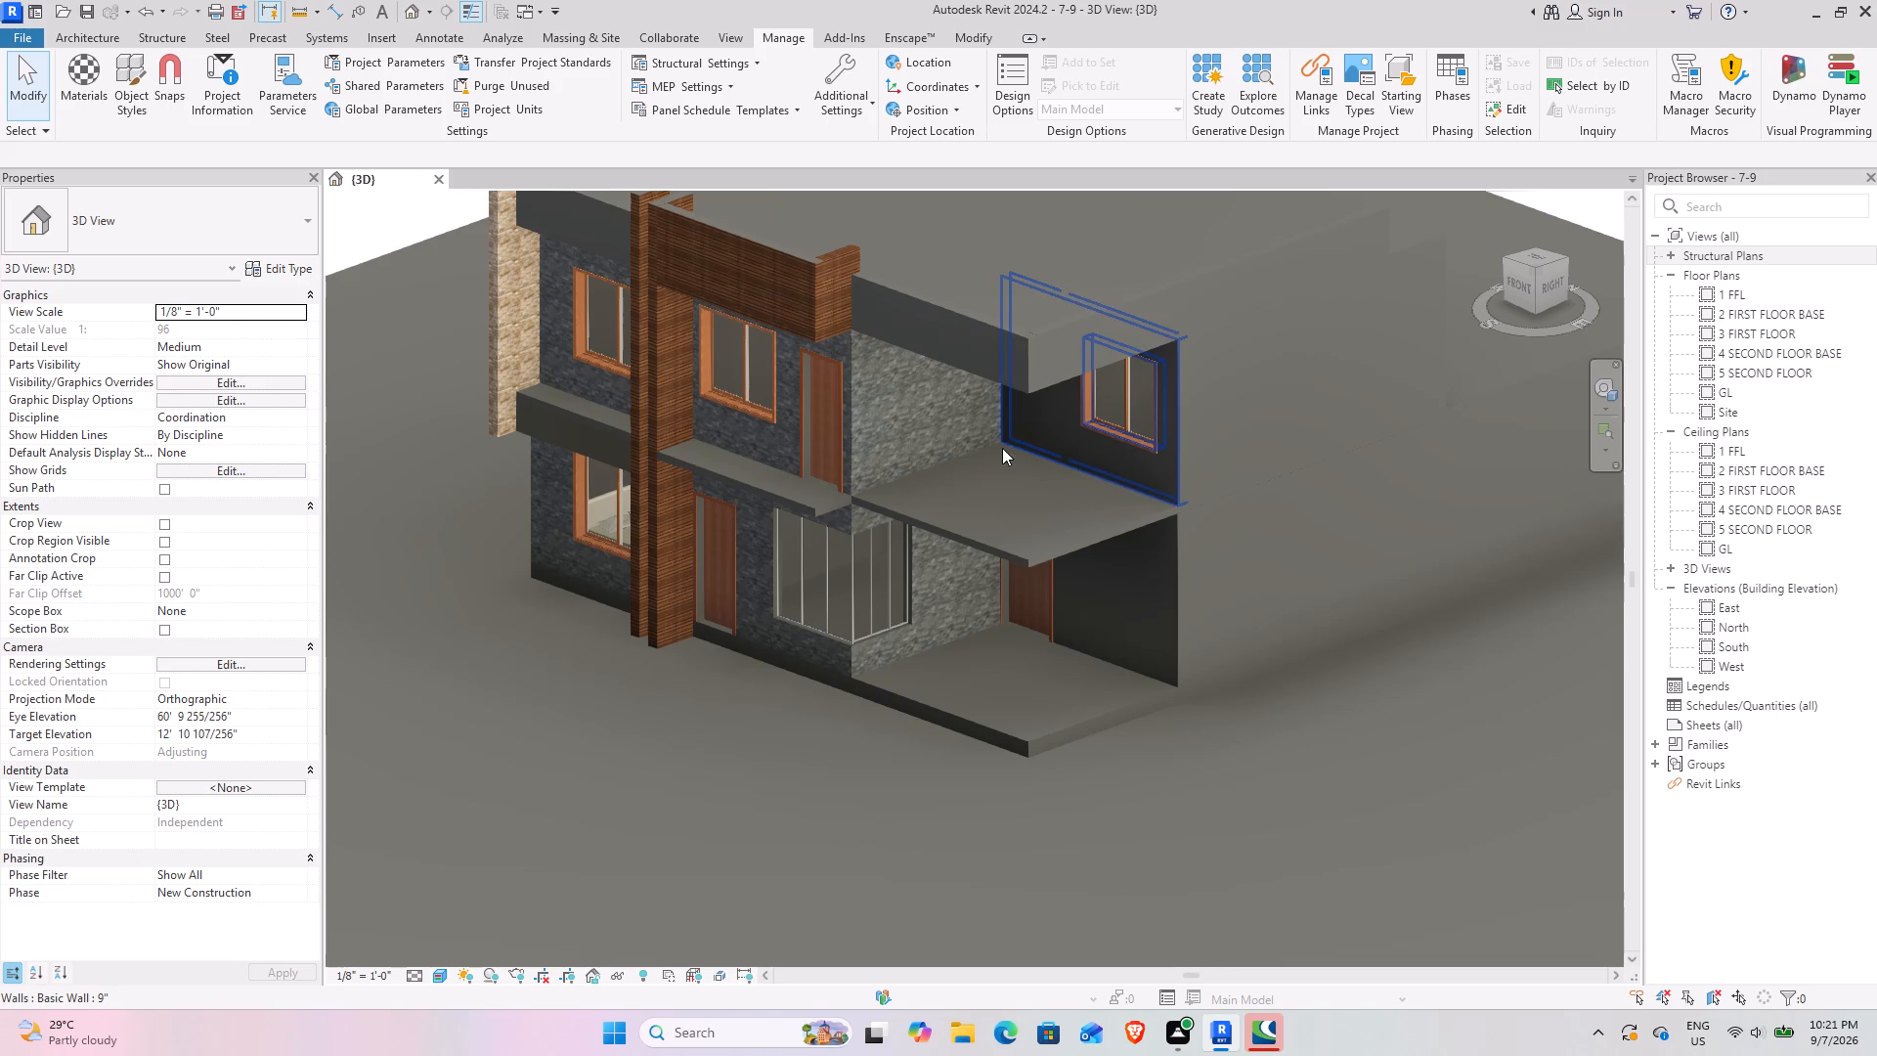
middle_click_drag(1002, 448, 979, 559)
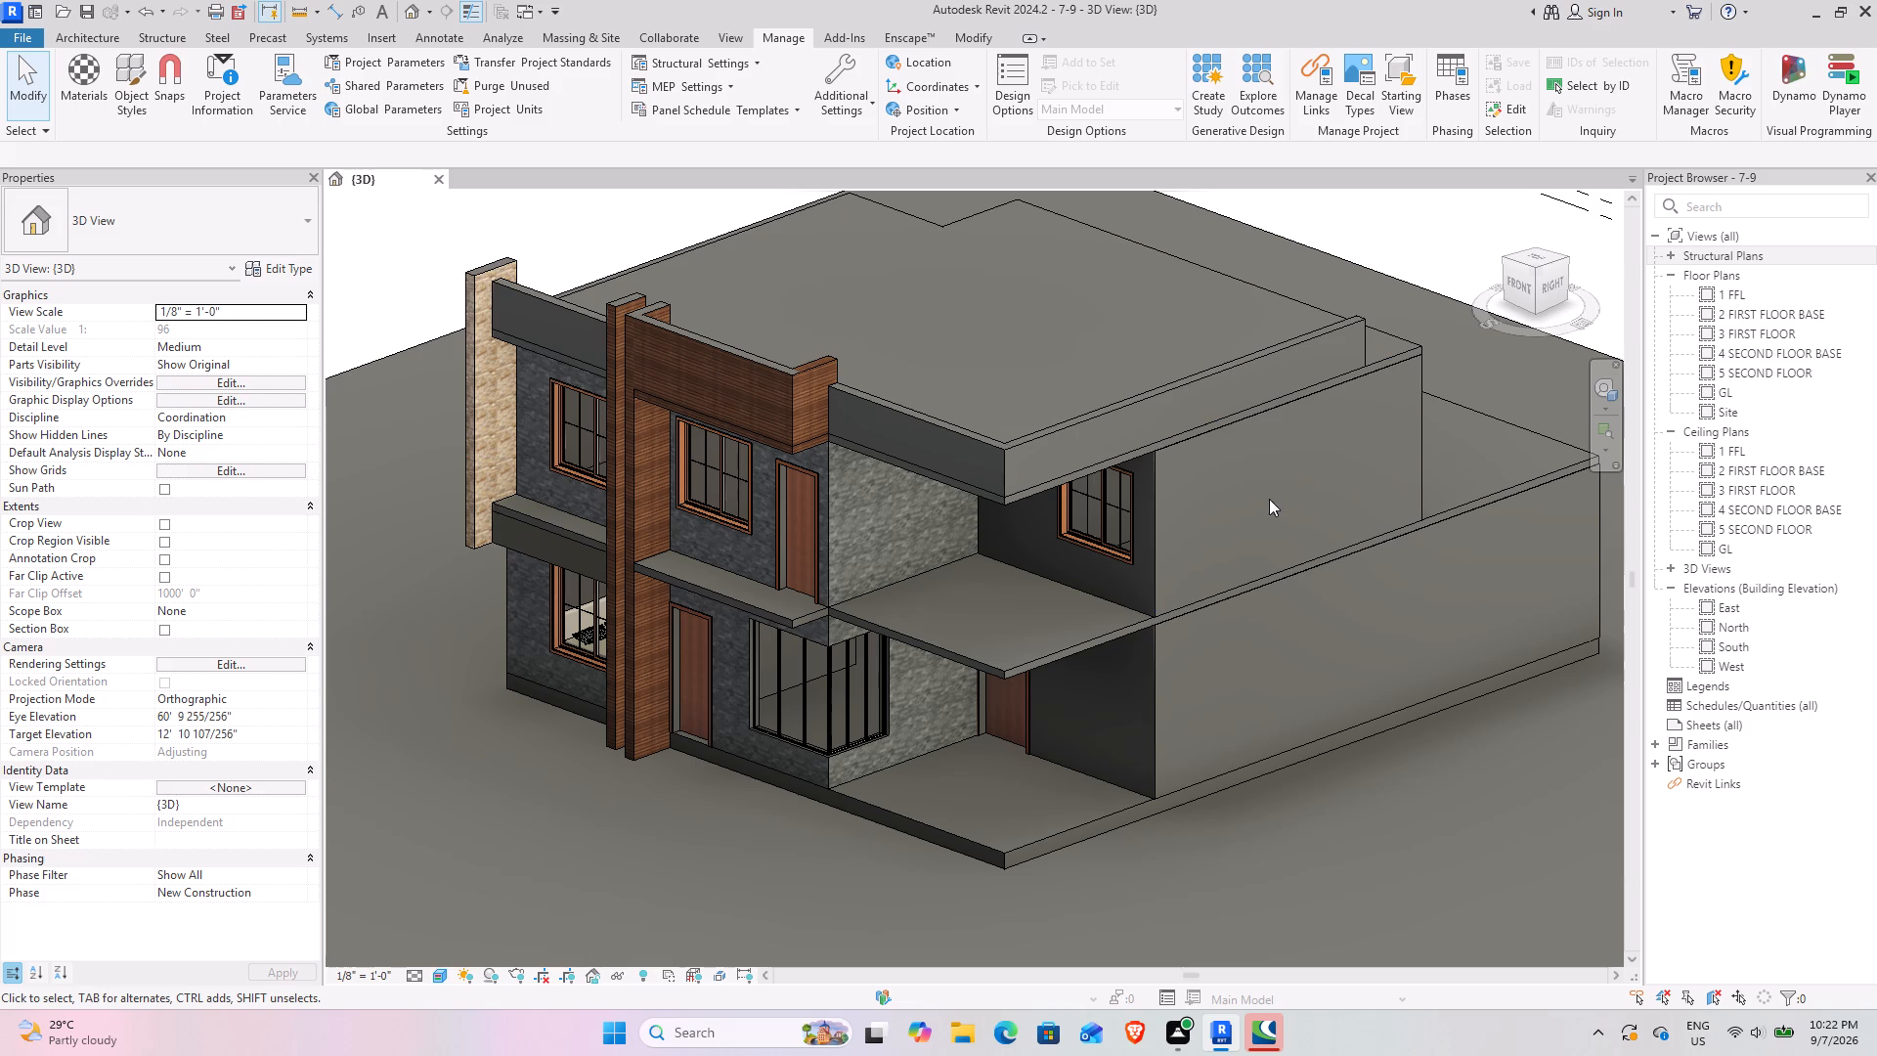
scroll(1269, 569, "down", 7)
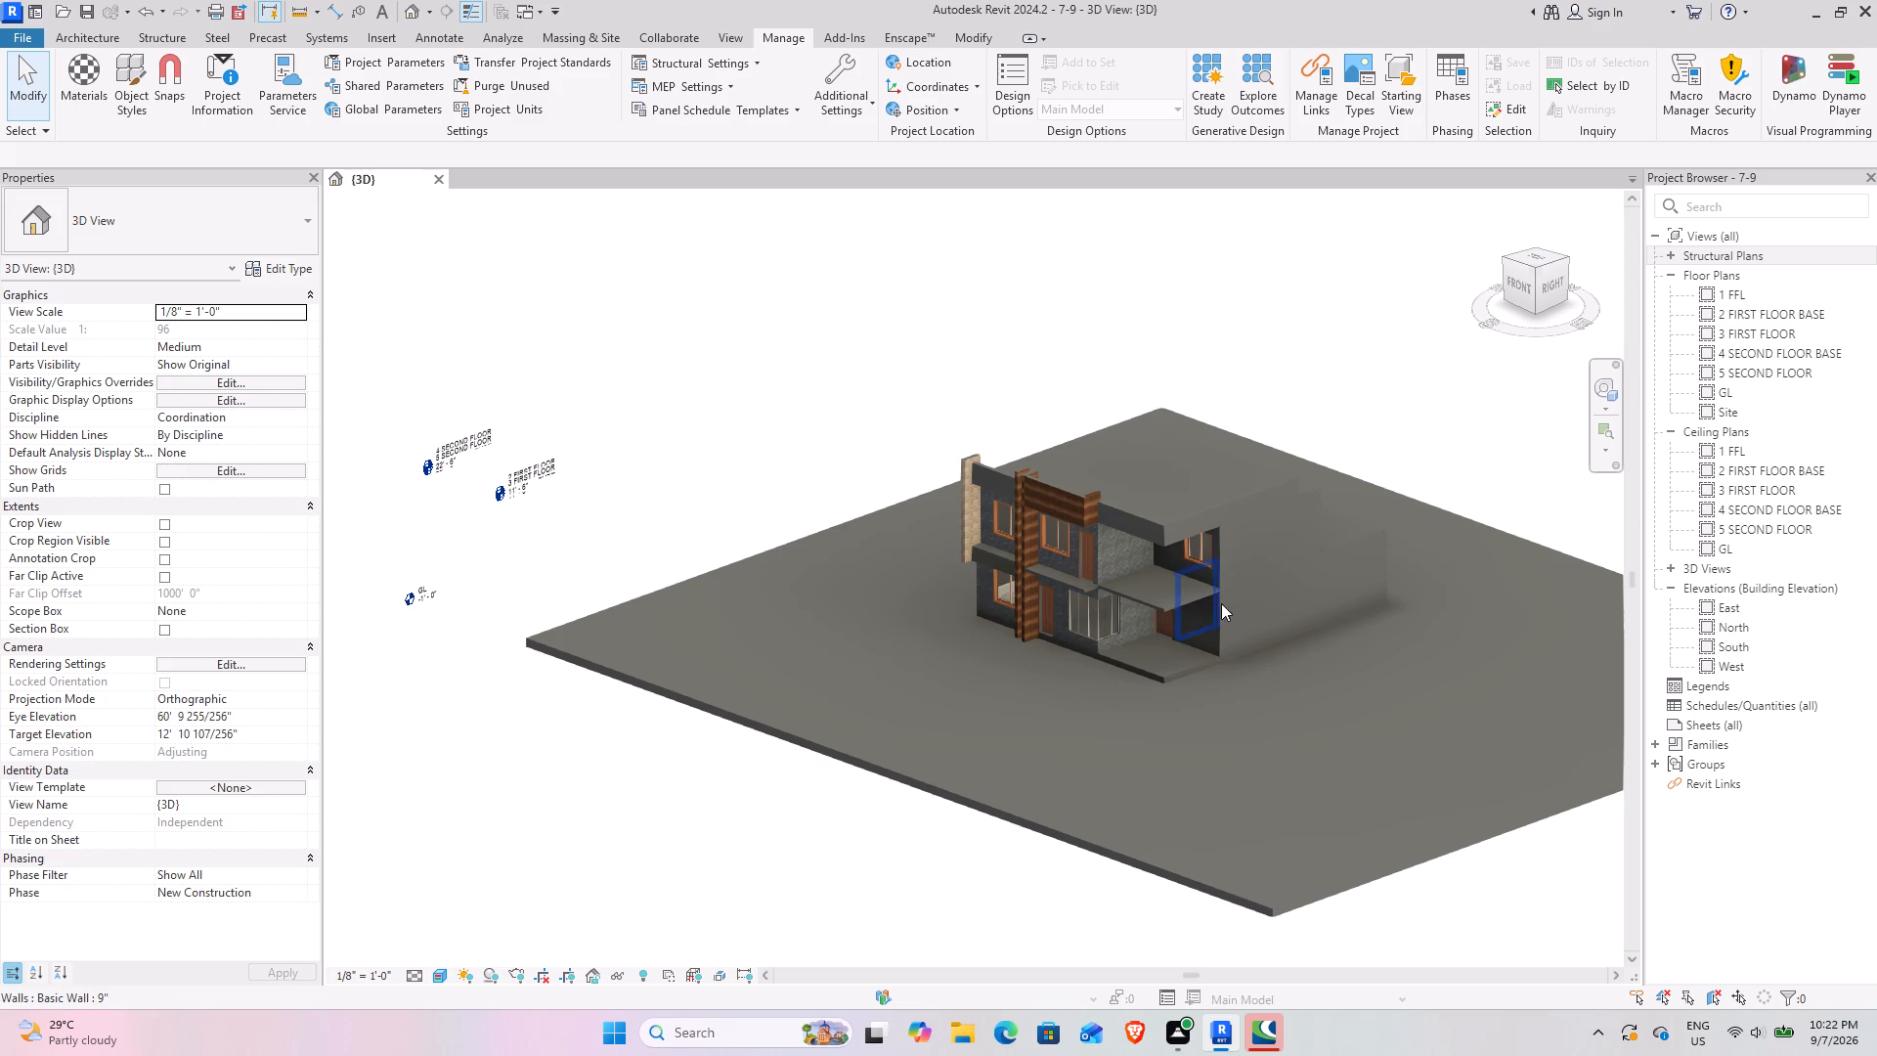
Inspect the upper balcony slab and the front and side roof parapet walls above it by selecting each in turn.
scroll(1165, 580, "up", 3)
scroll(1199, 665, "up", 4)
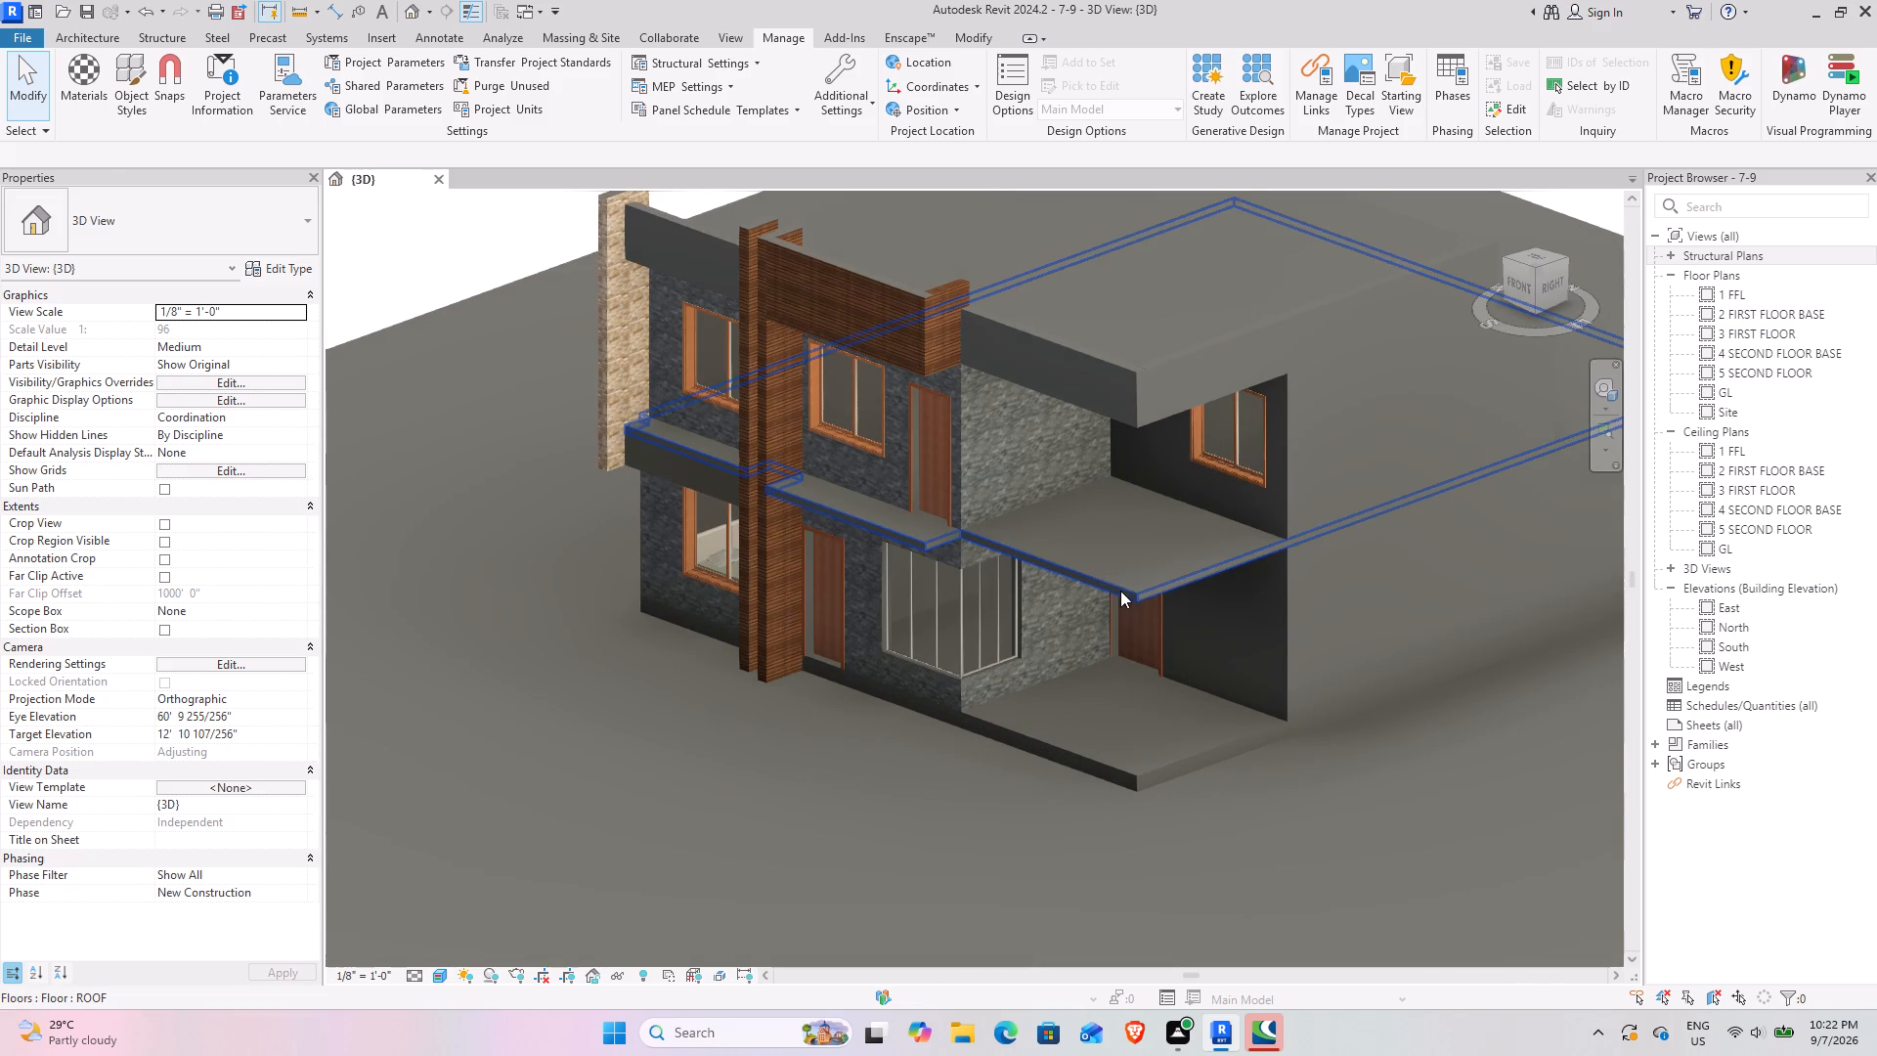
left_click(1120, 591)
left_click(1407, 793)
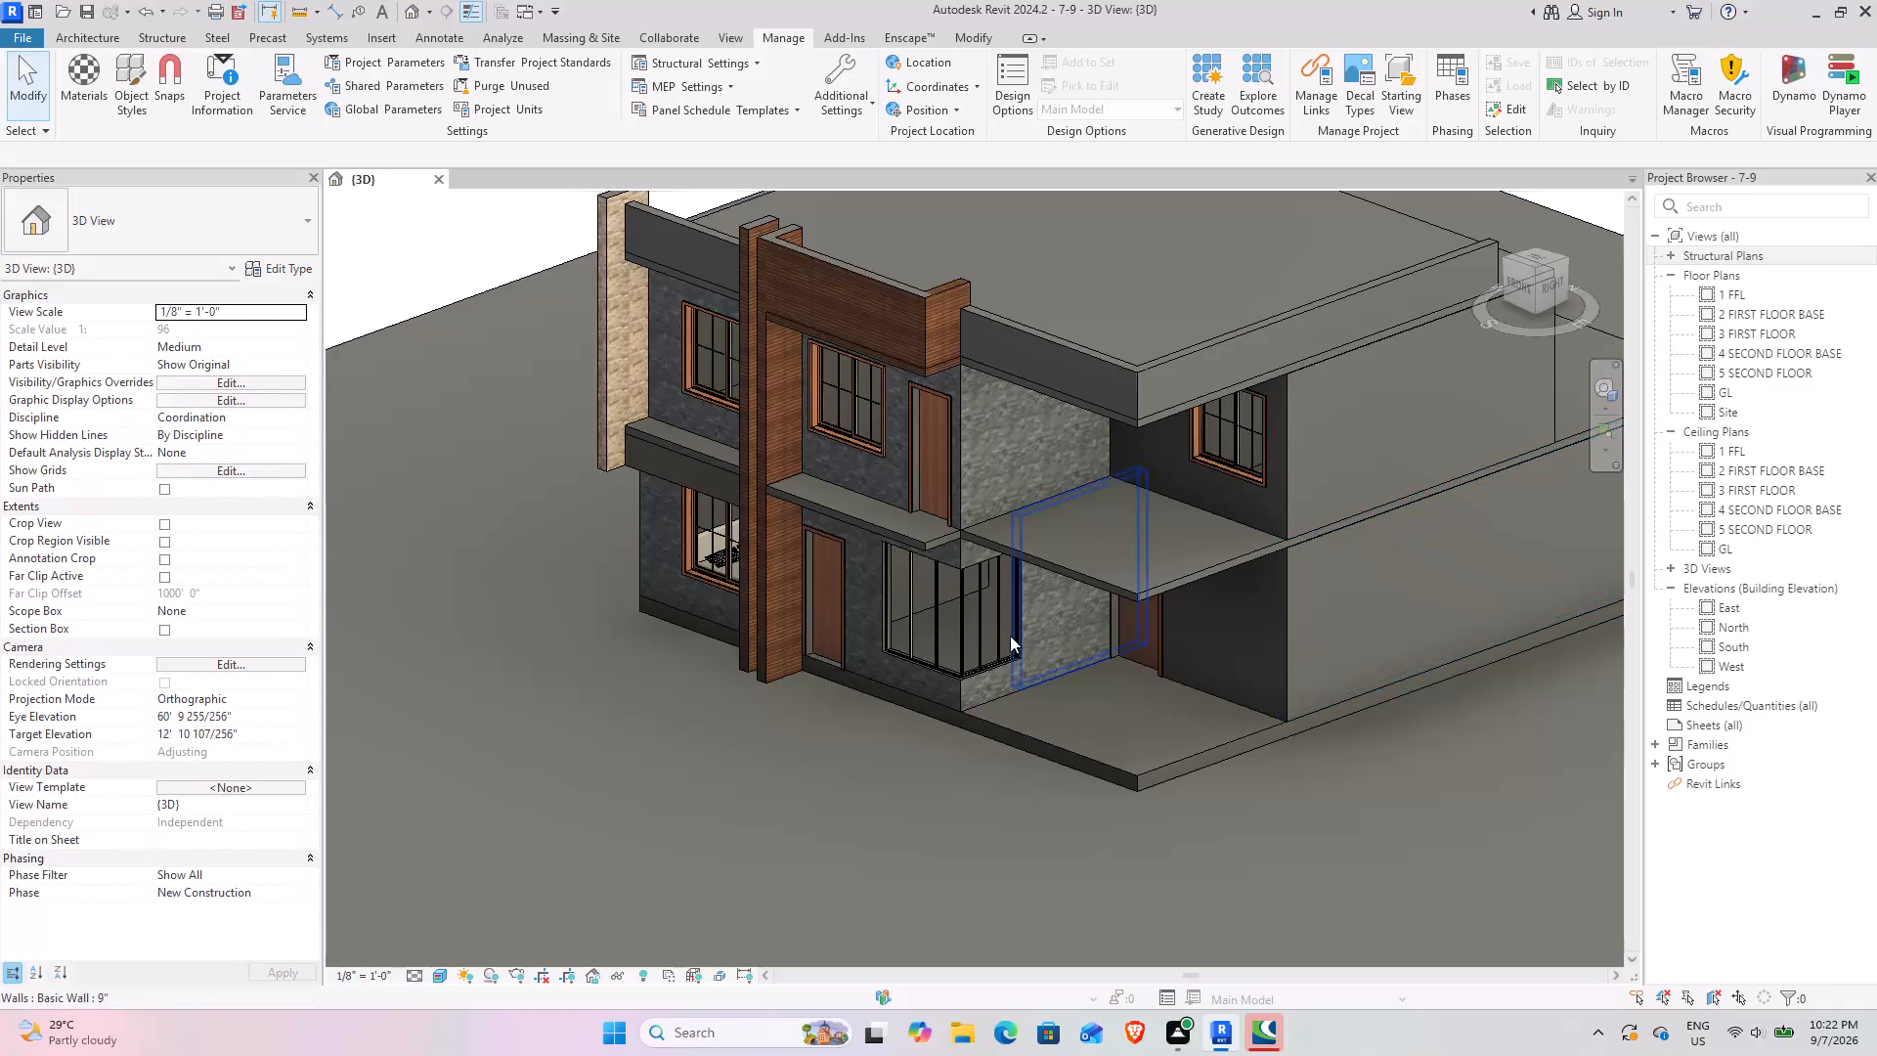
scroll(1130, 361, "up", 3)
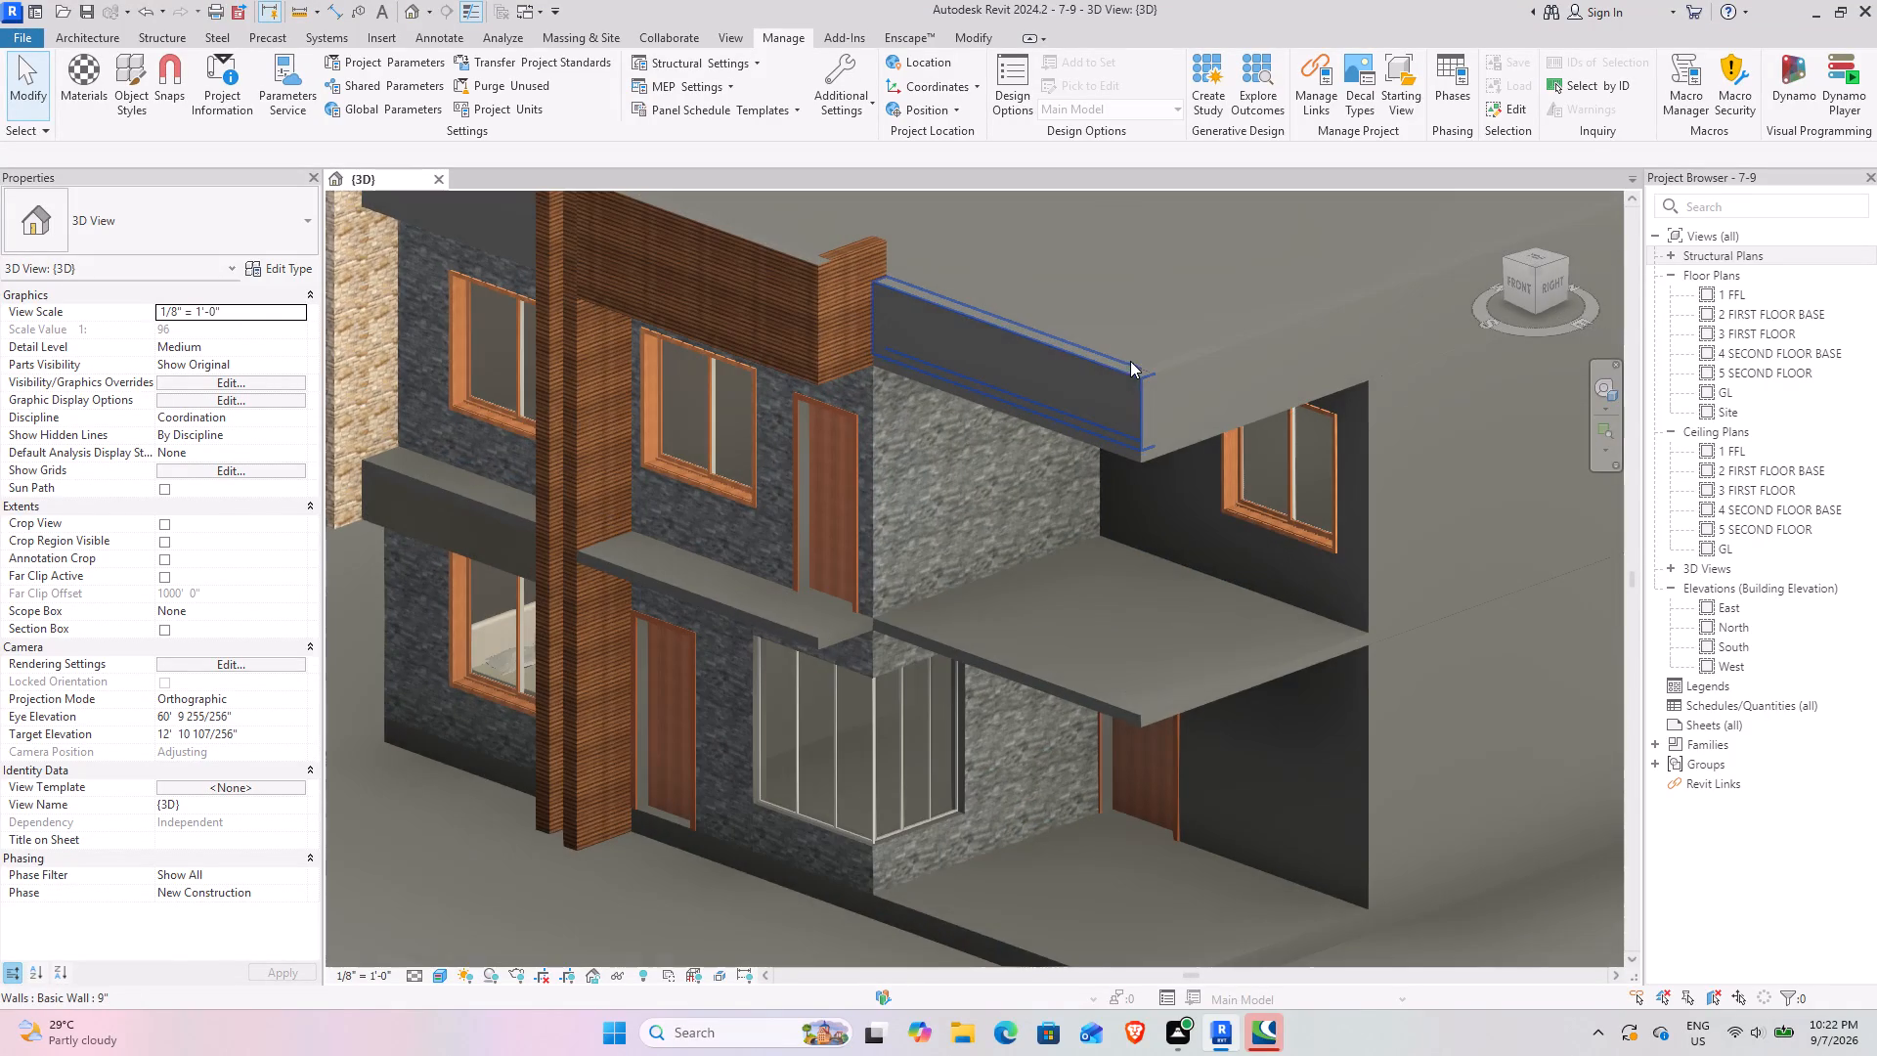
middle_click_drag(1124, 363, 876, 537)
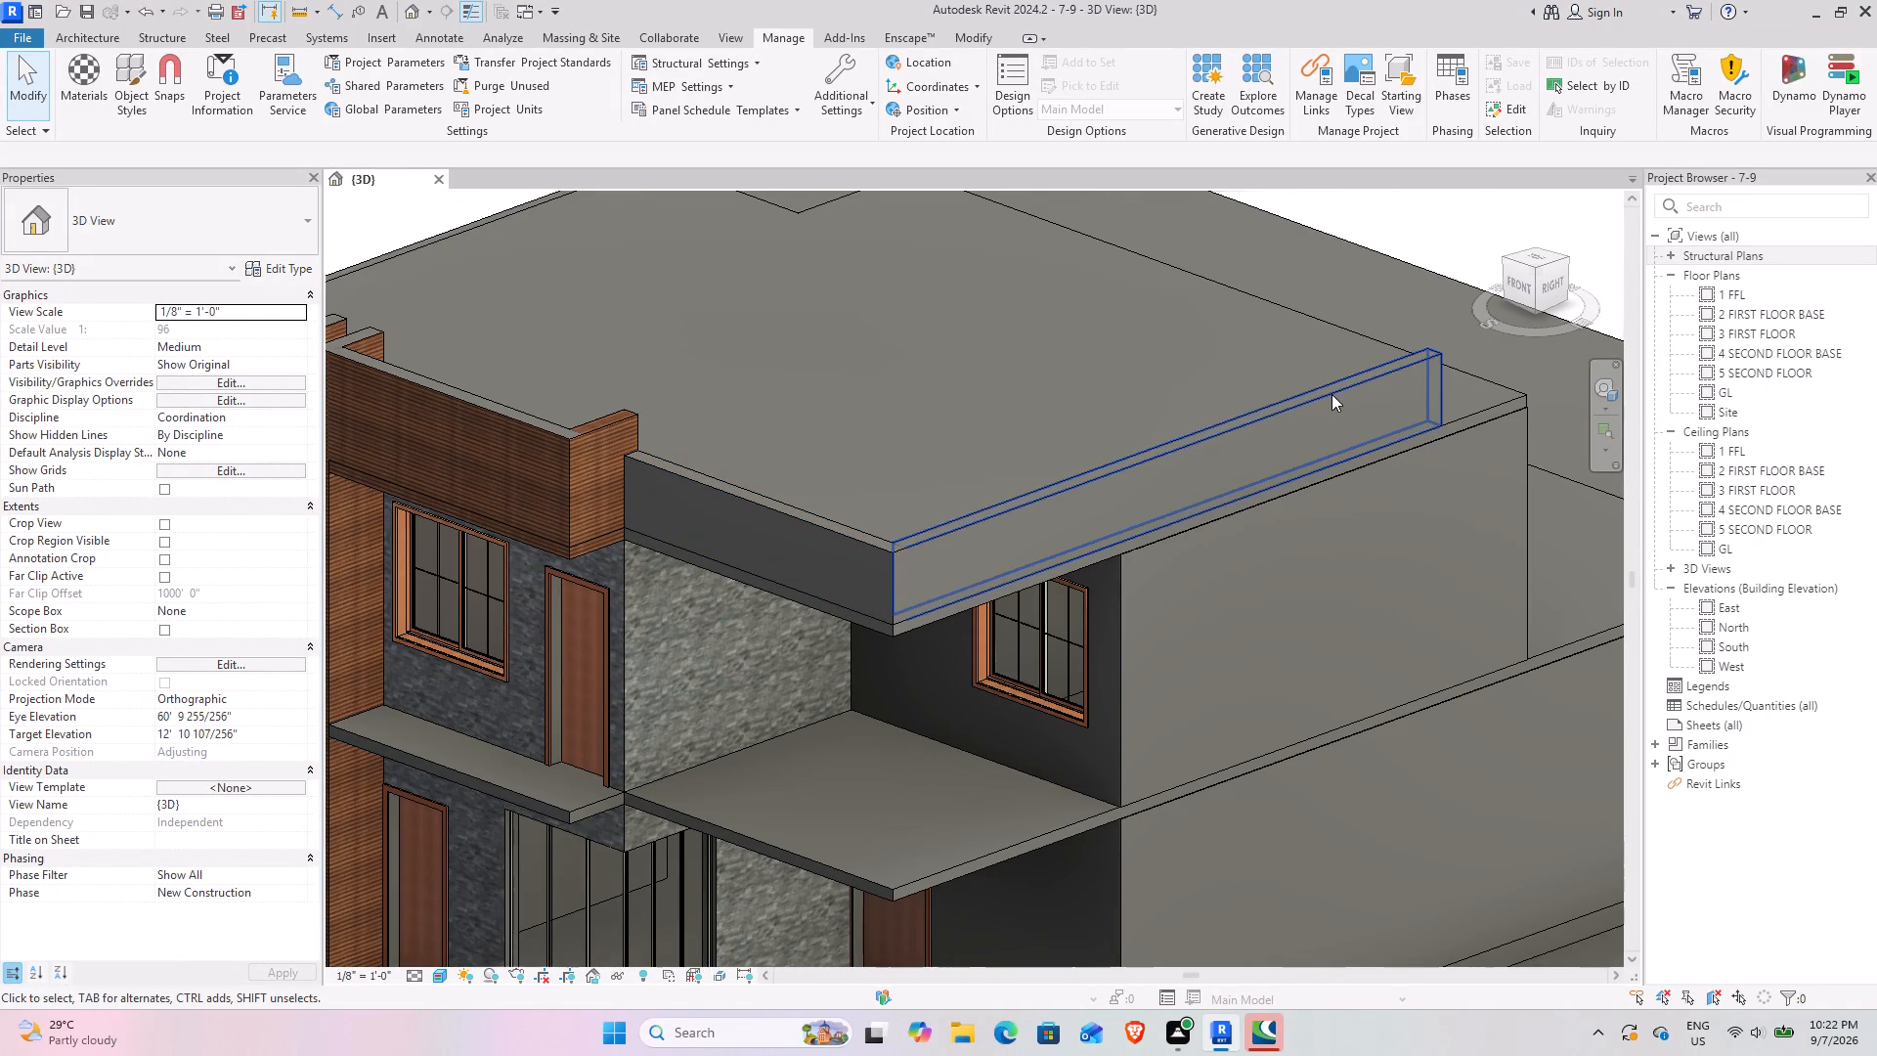
left_click(1333, 394)
left_click(831, 521)
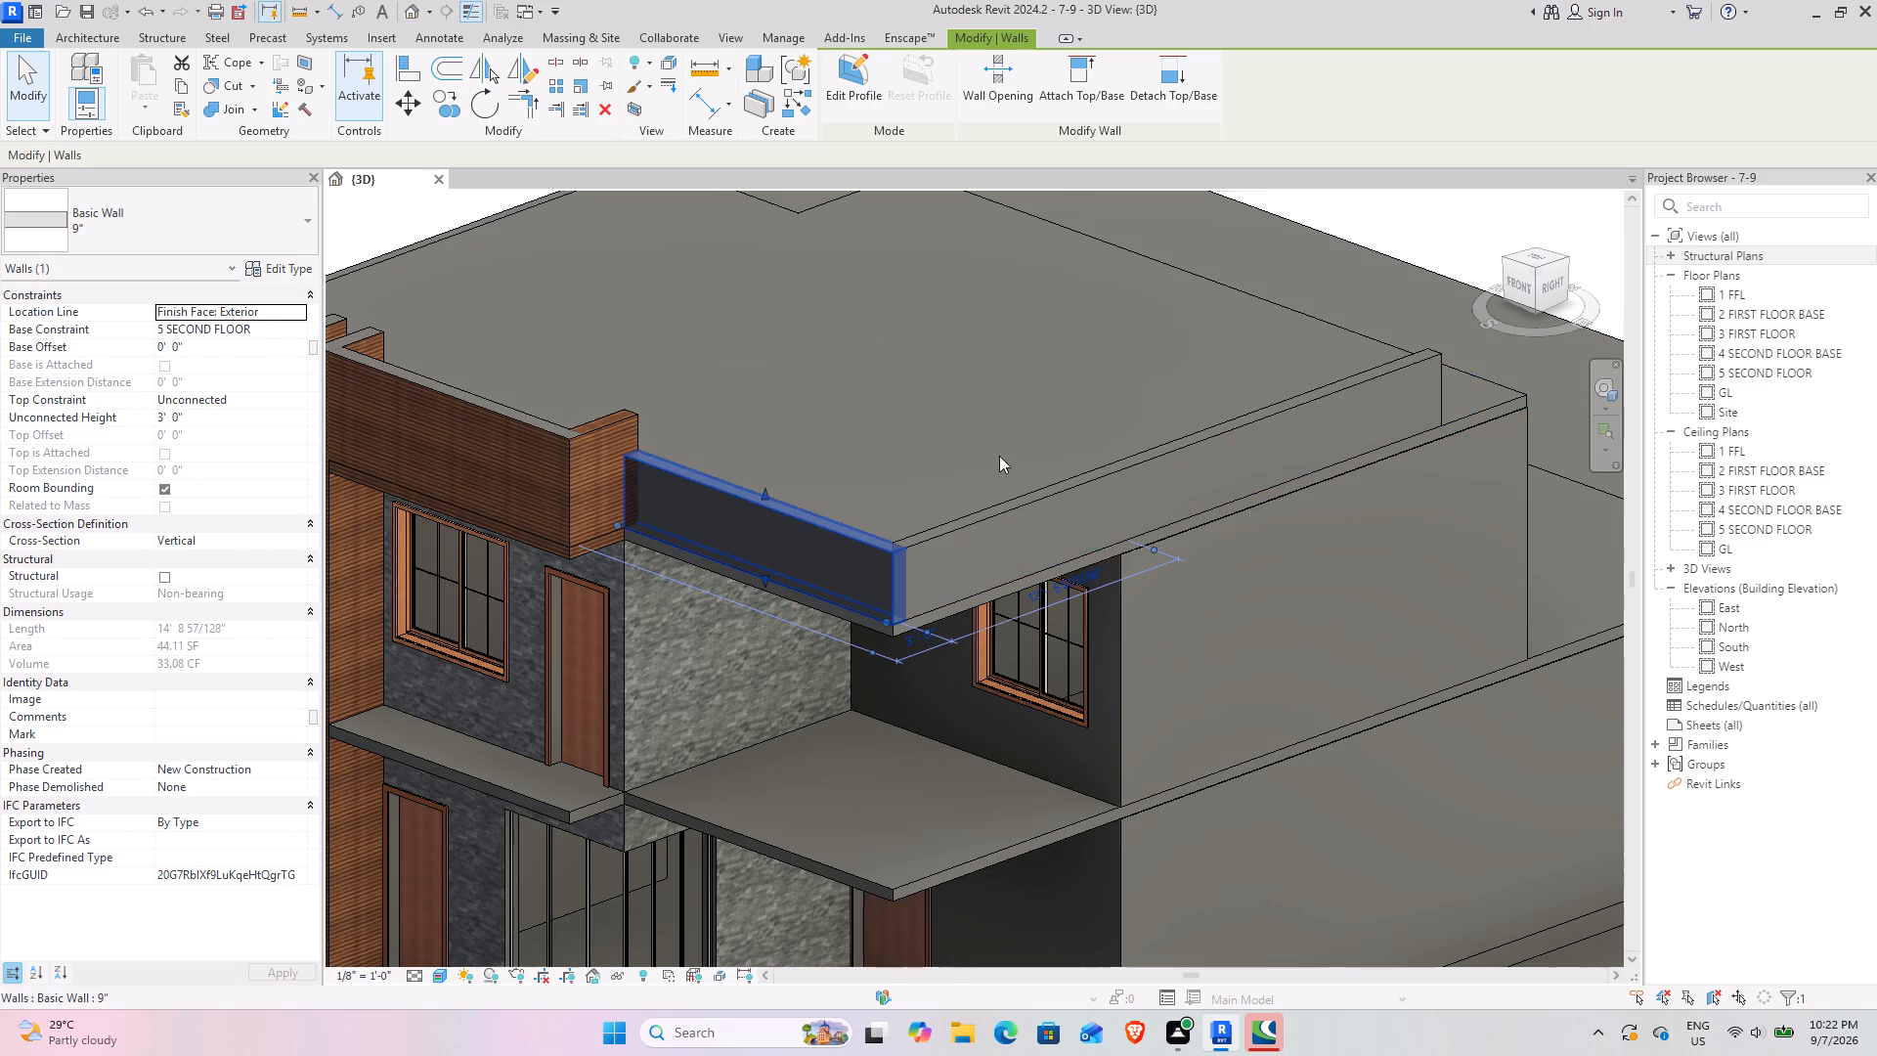
left_click(1256, 294)
left_click(1401, 214)
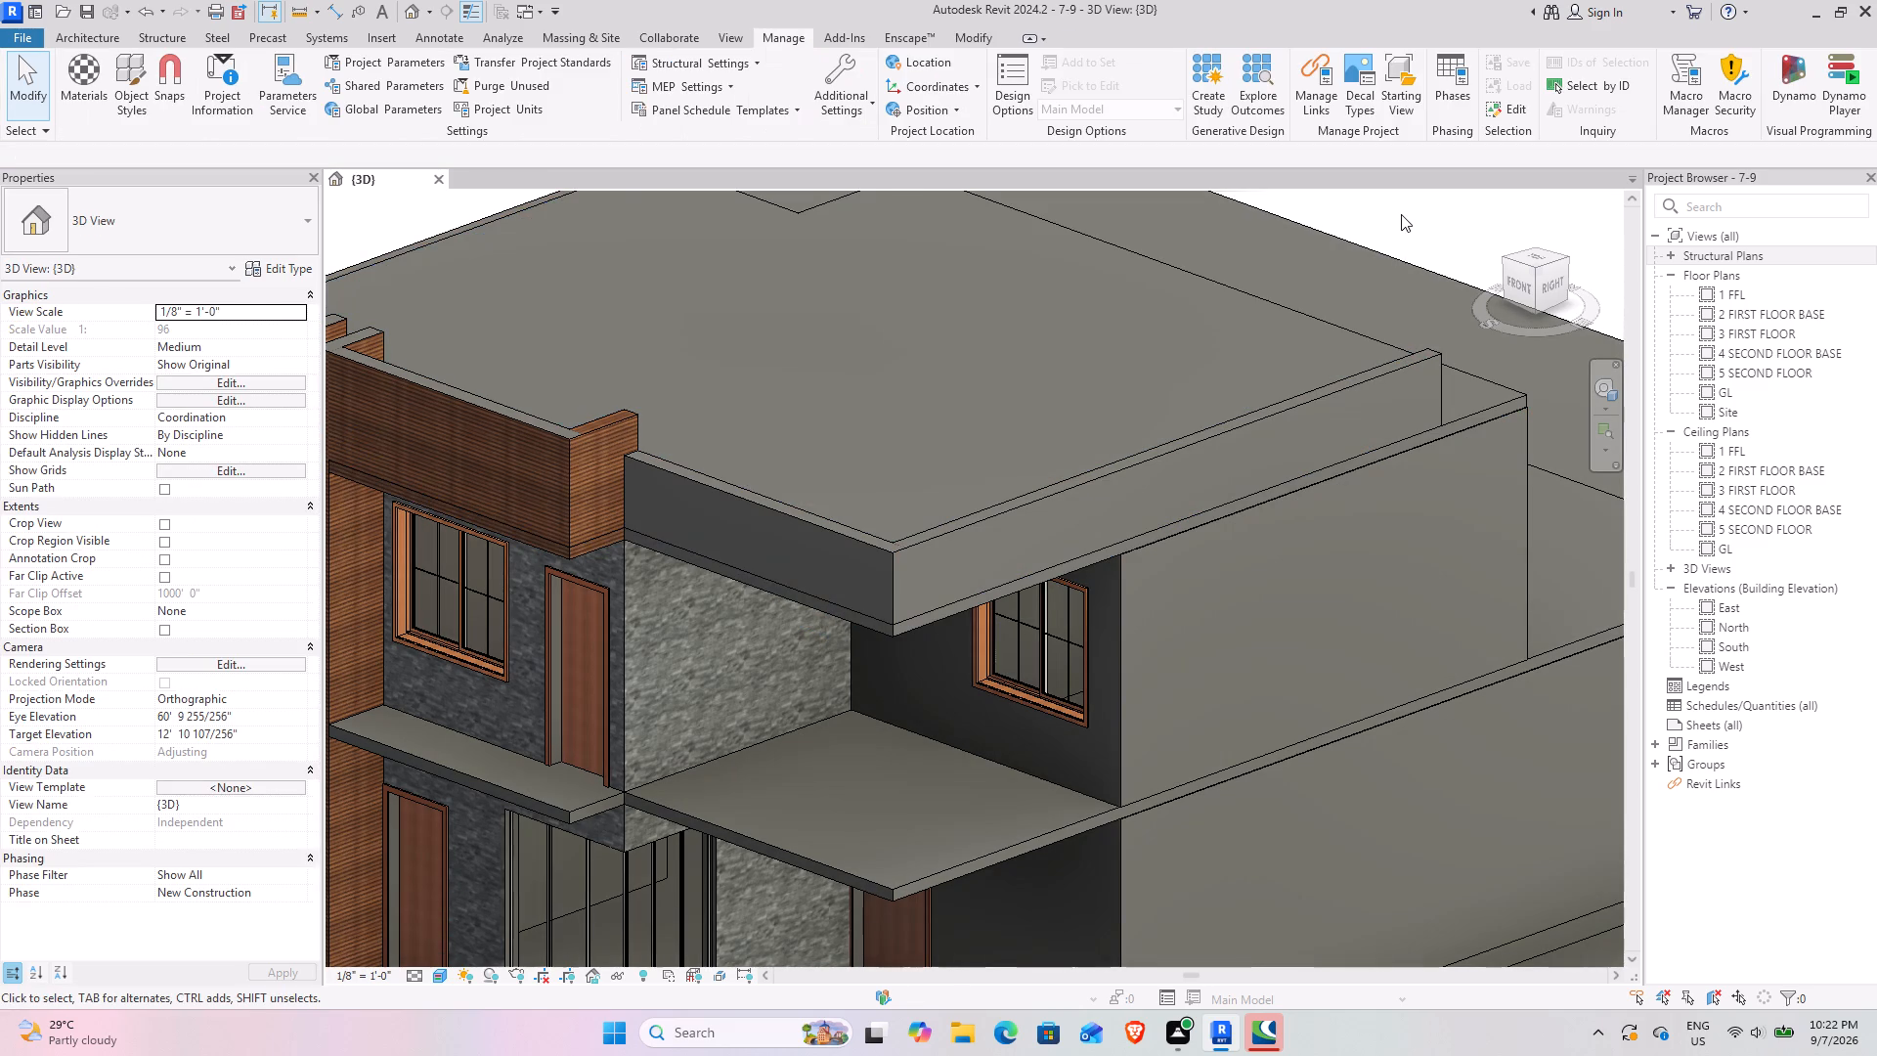
Examine the facade's windows, doors, wall finishes and parapets in a level view from the house's front-right corner.
scroll(1069, 468, "down", 3)
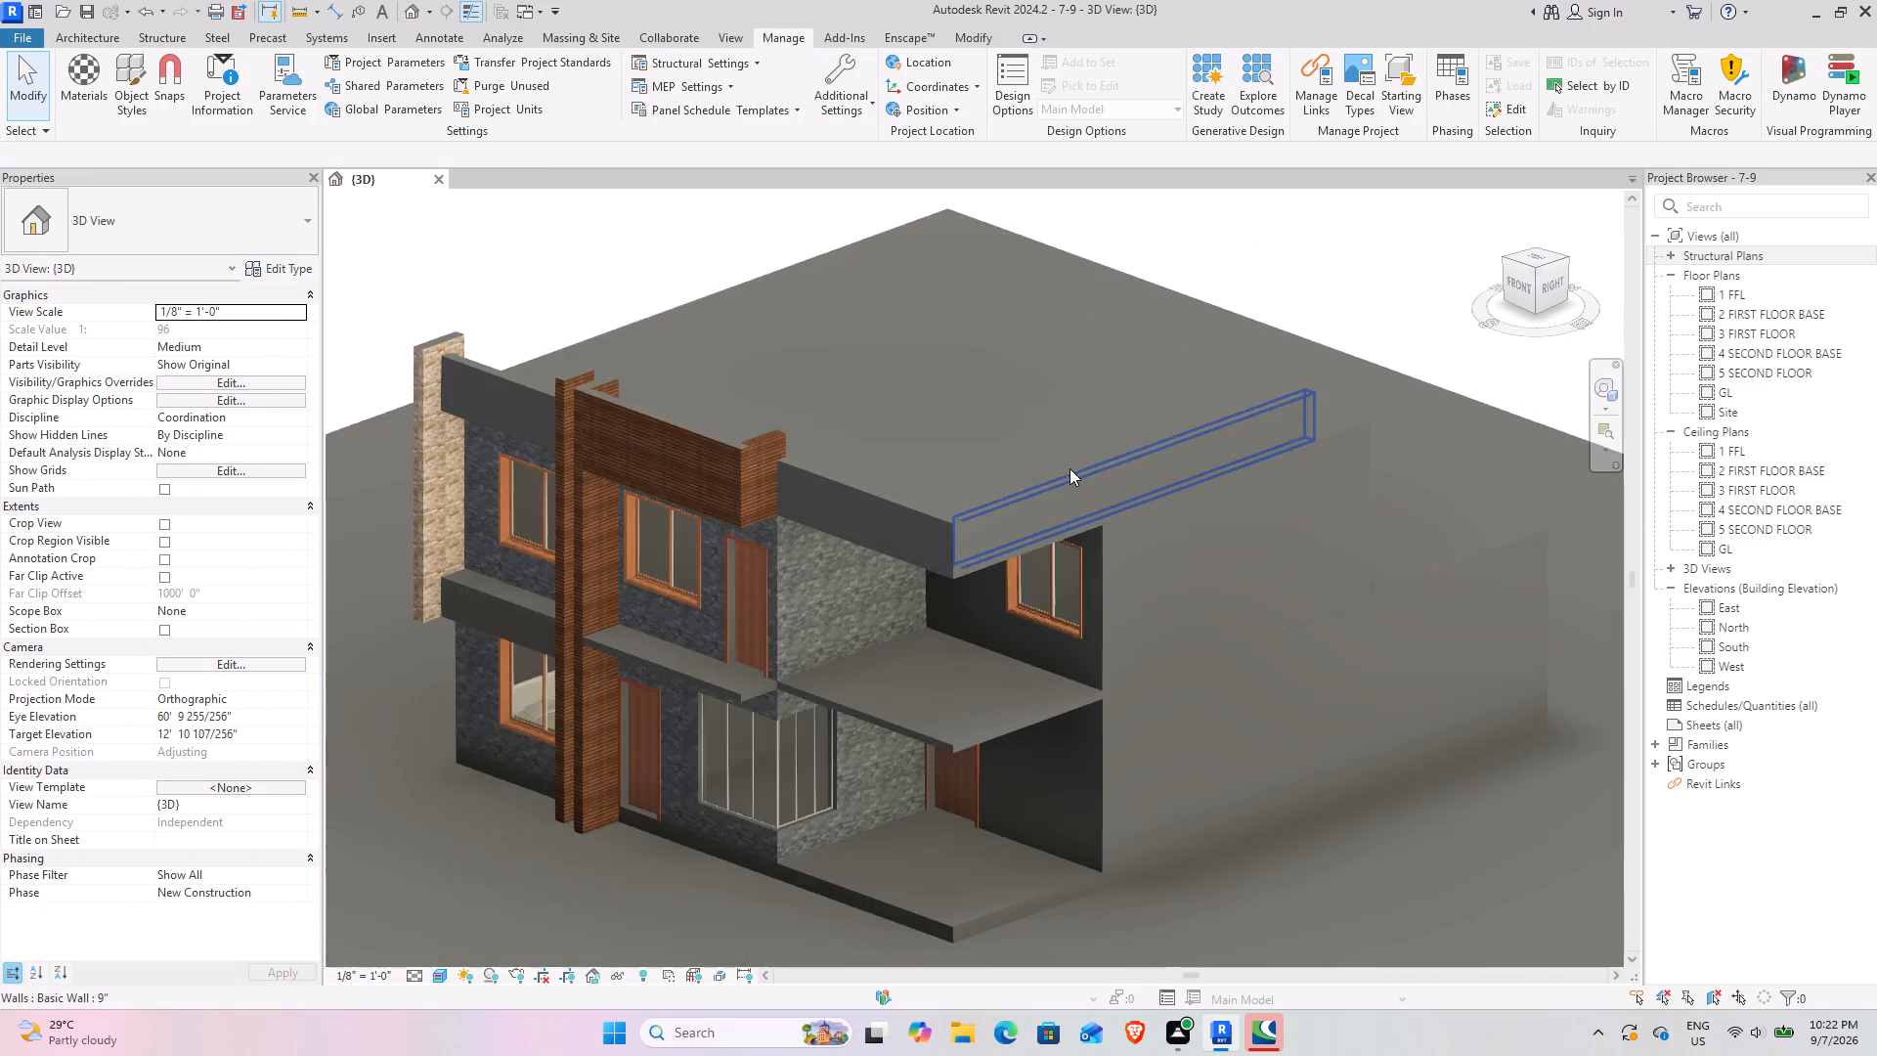
scroll(1069, 468, "down", 3)
middle_click_drag(1201, 468, 1099, 410)
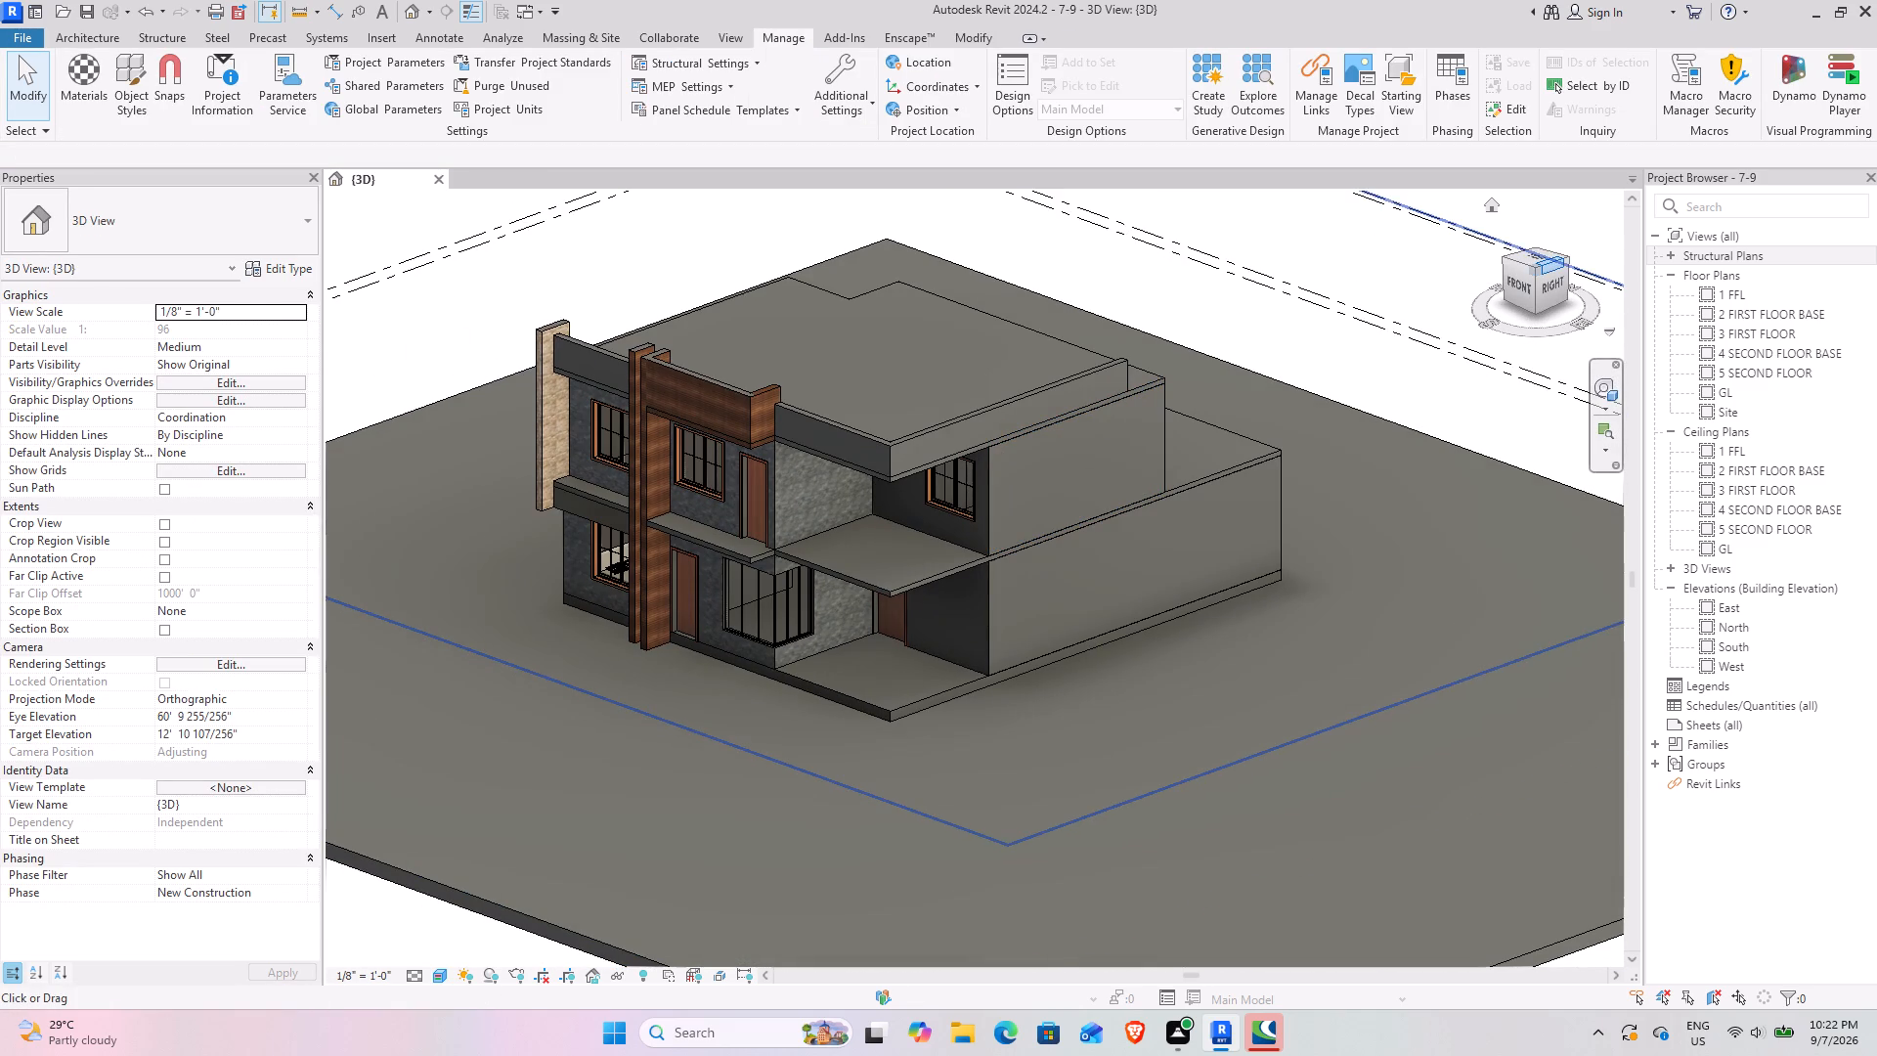
left_click_drag(1538, 266, 1524, 239)
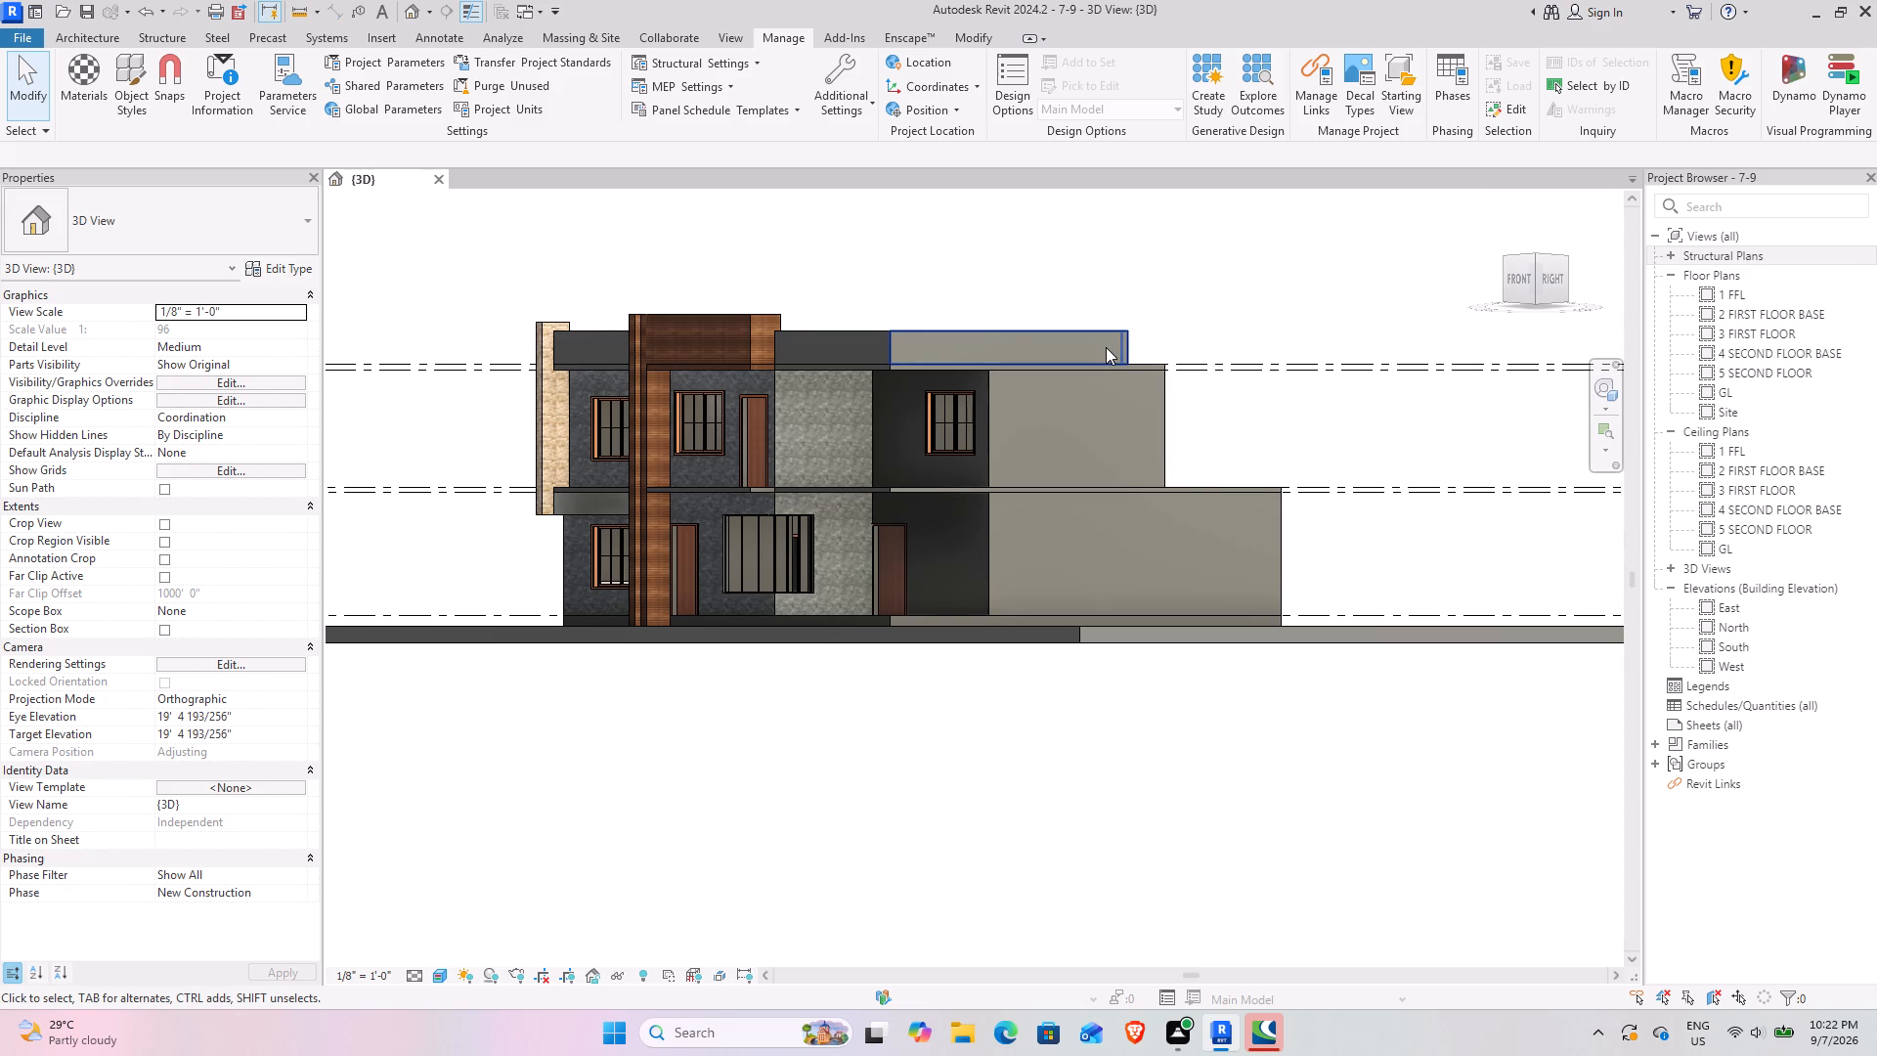
scroll(548, 385, "up", 6)
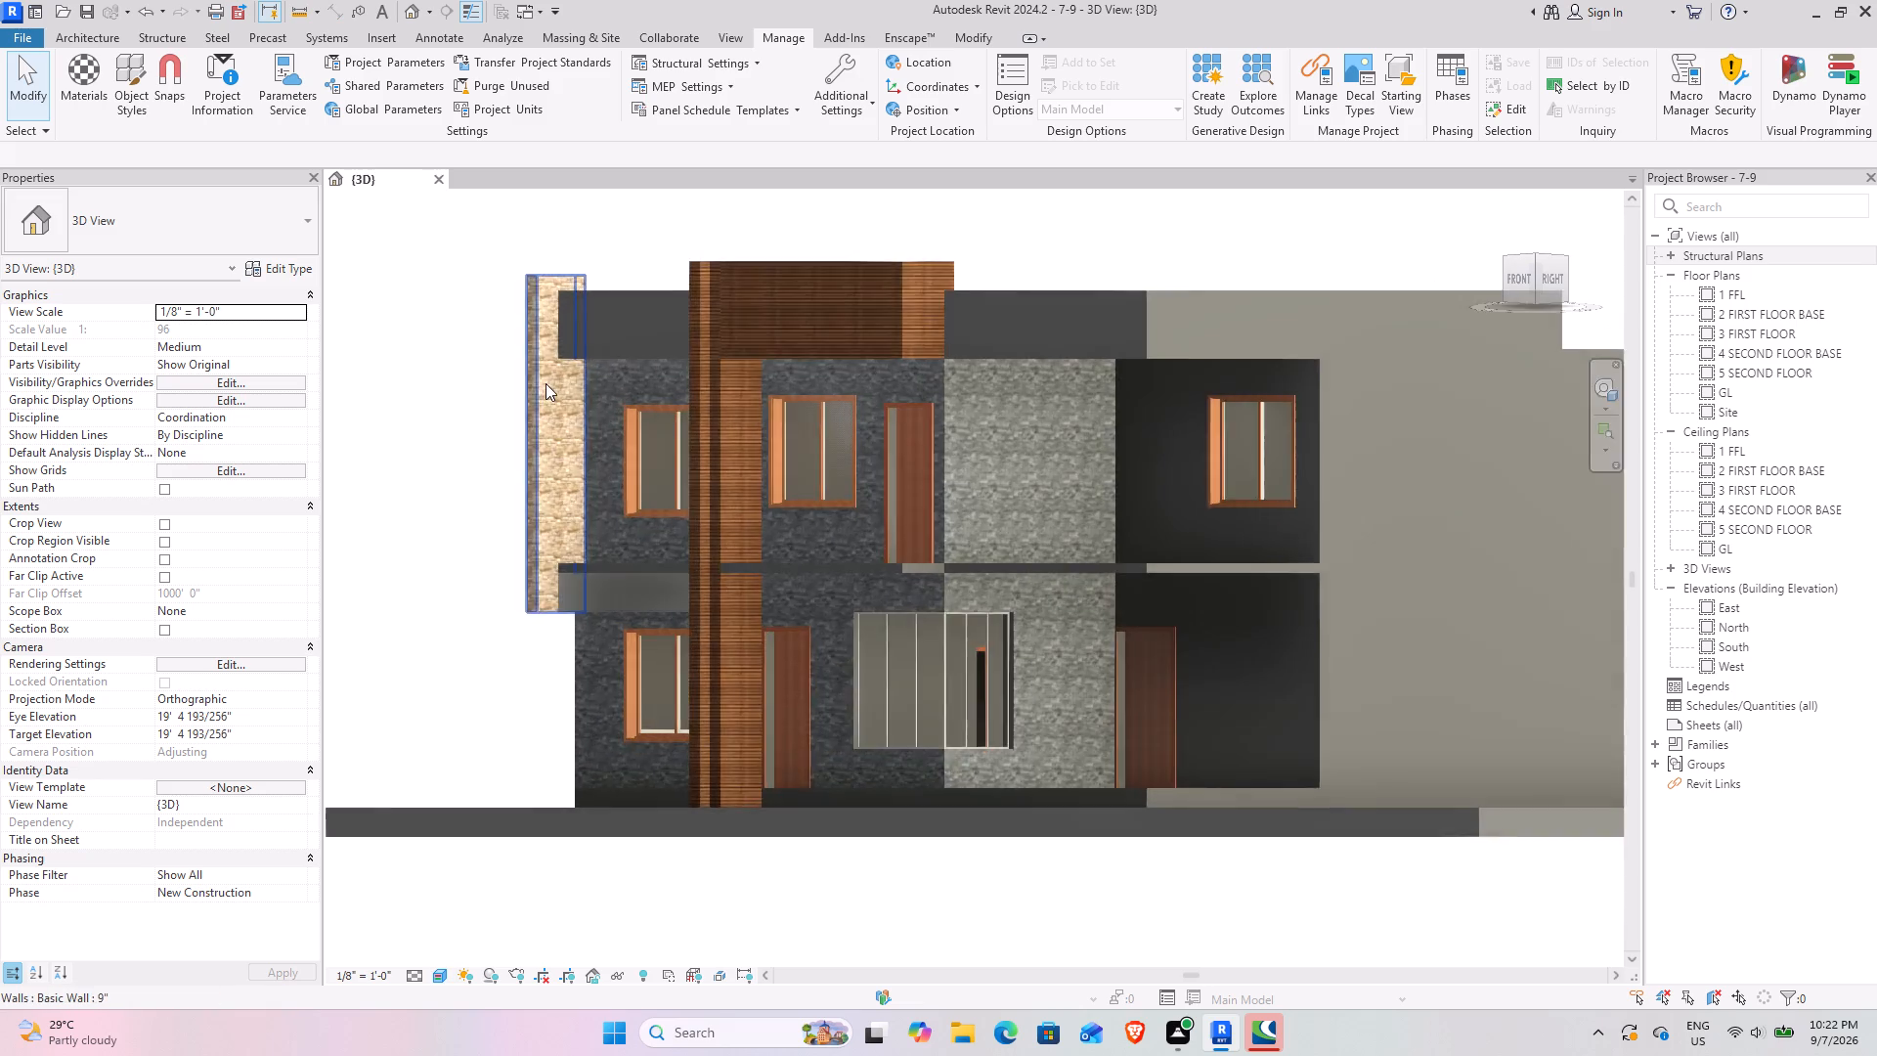
scroll(546, 383, "up", 8)
scroll(595, 362, "down", 4)
middle_click_drag(595, 362, 683, 355)
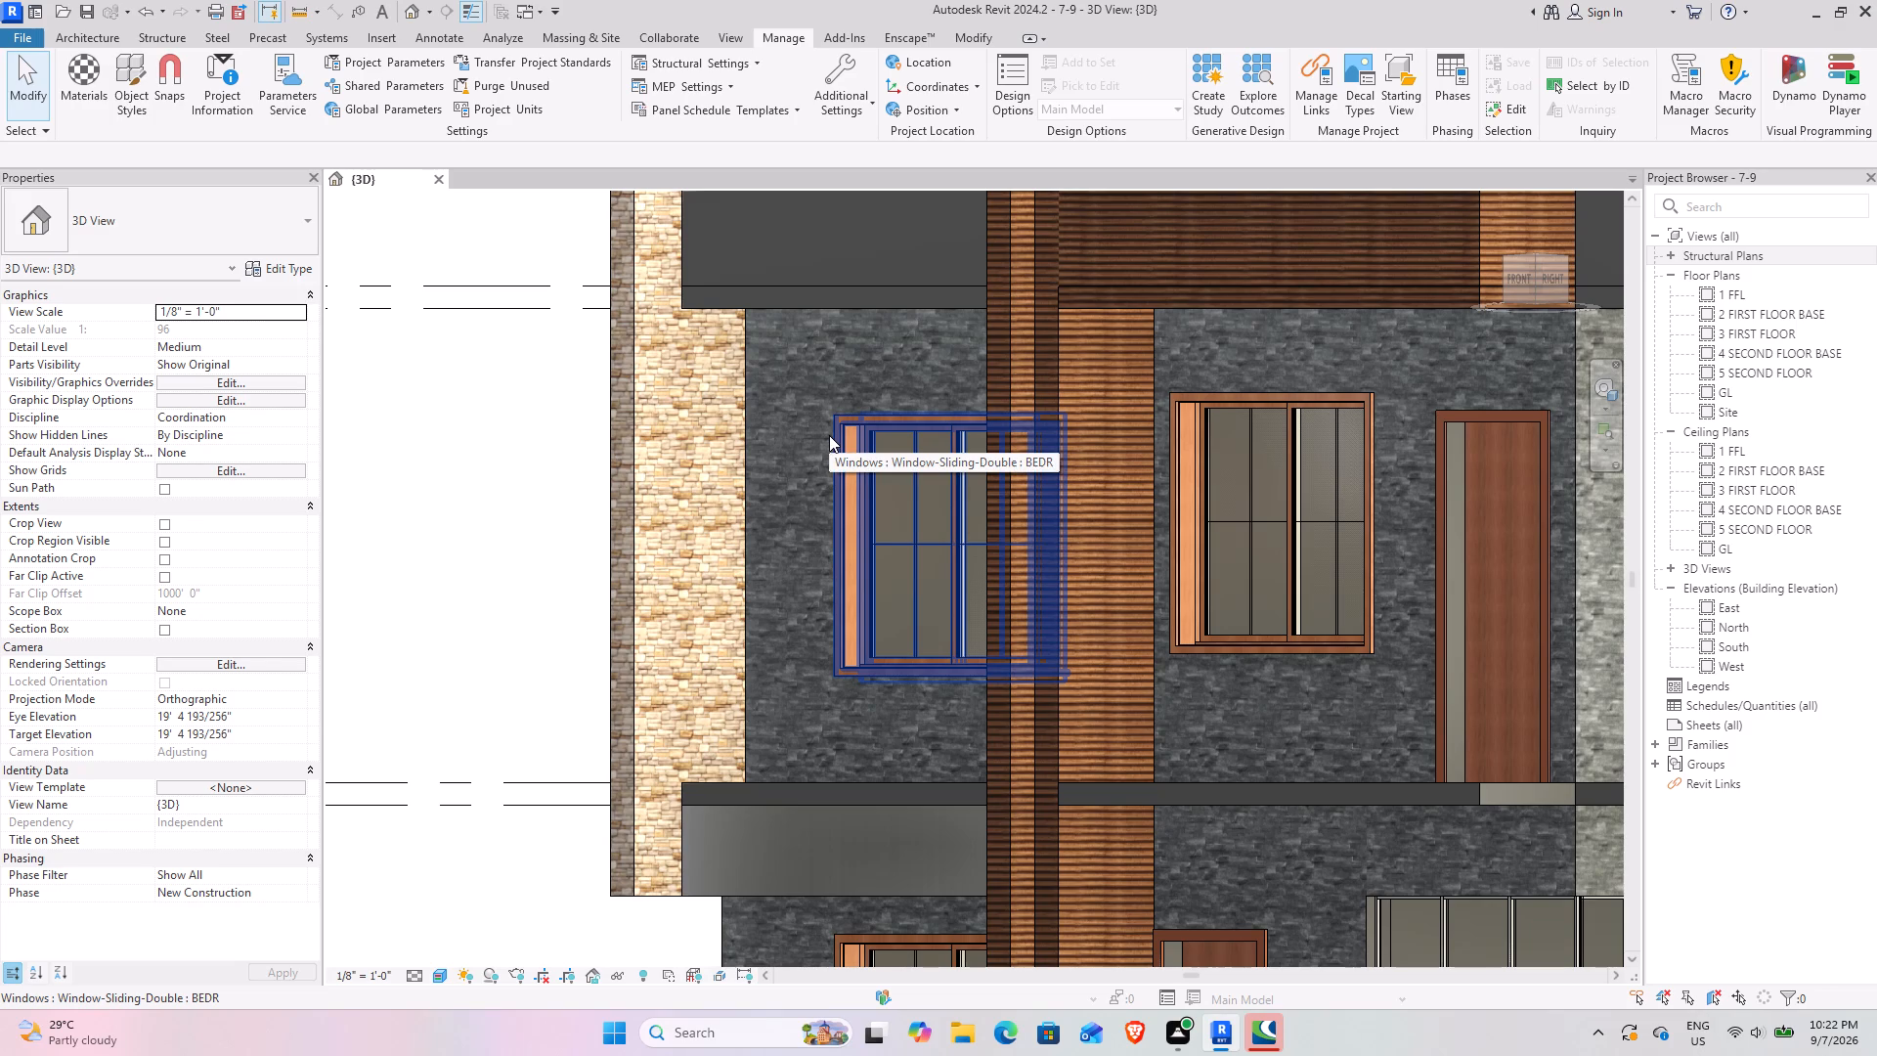
scroll(995, 438, "down", 4)
middle_click_drag(1202, 480, 911, 421)
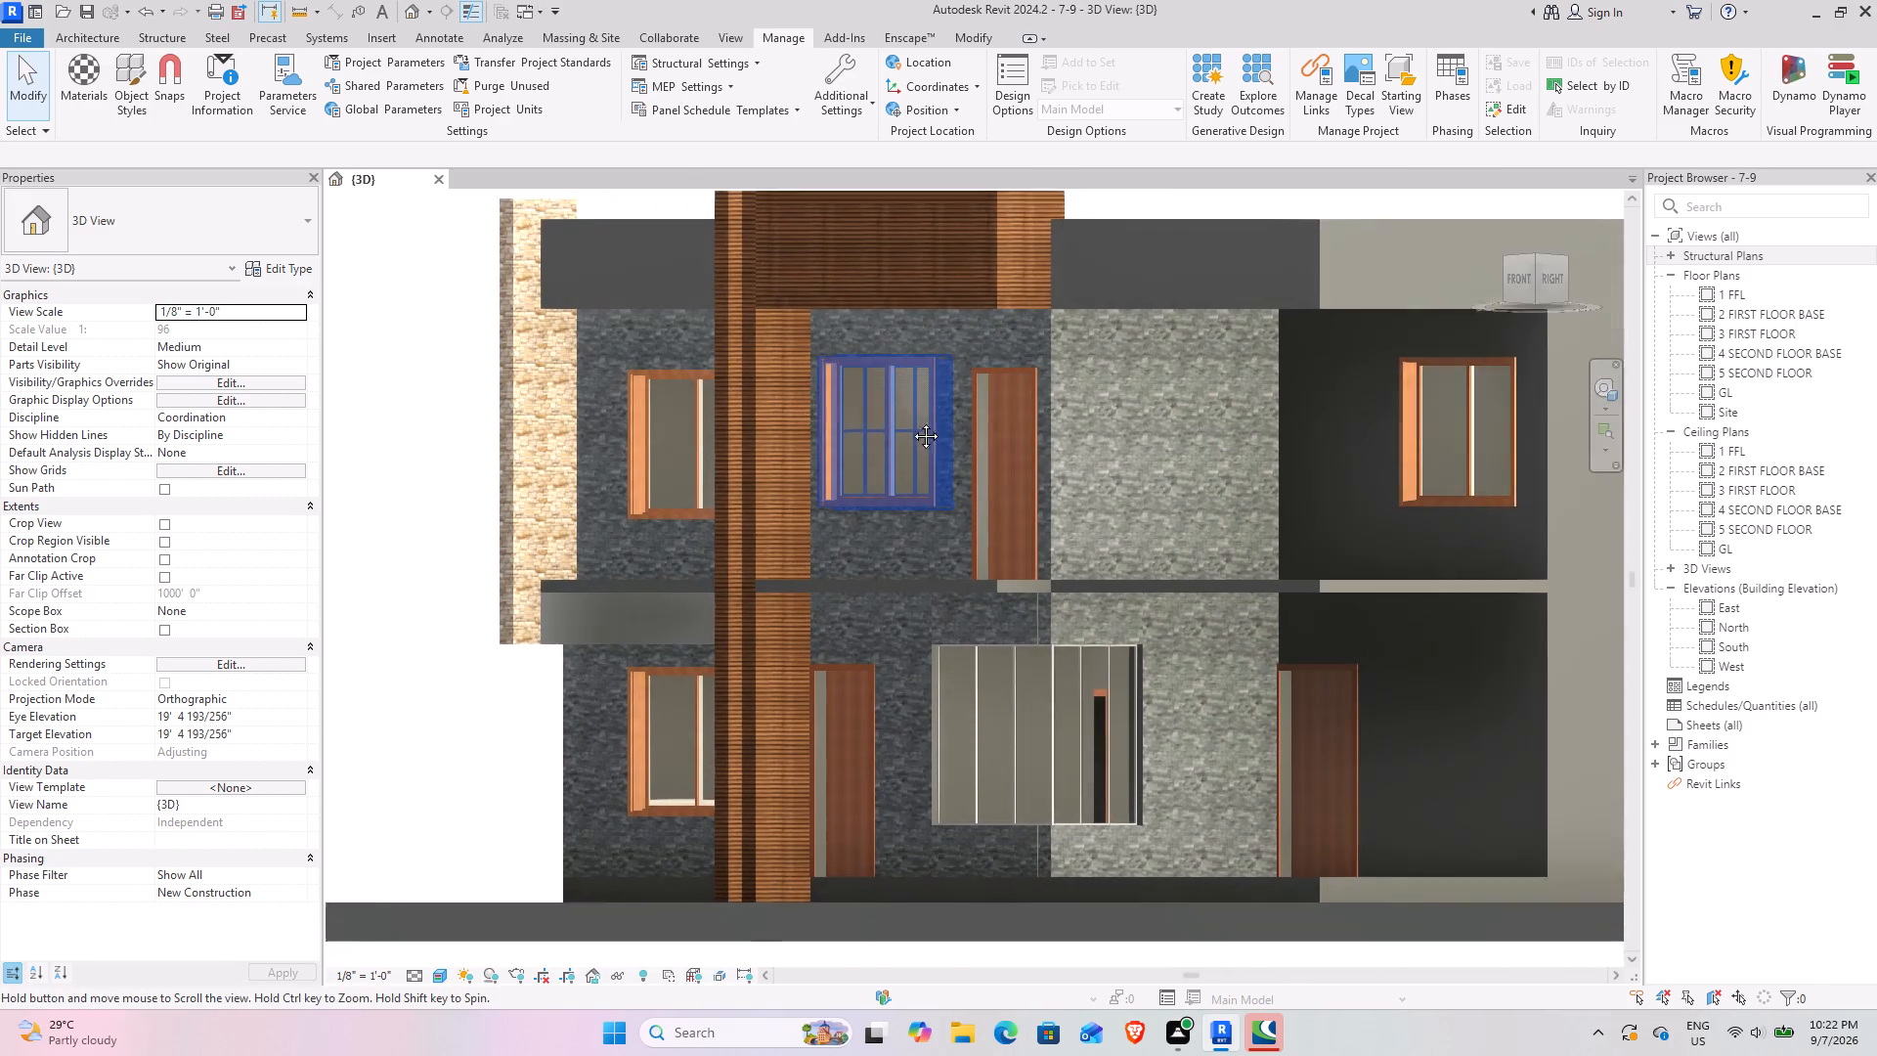
middle_click_drag(911, 421, 908, 420)
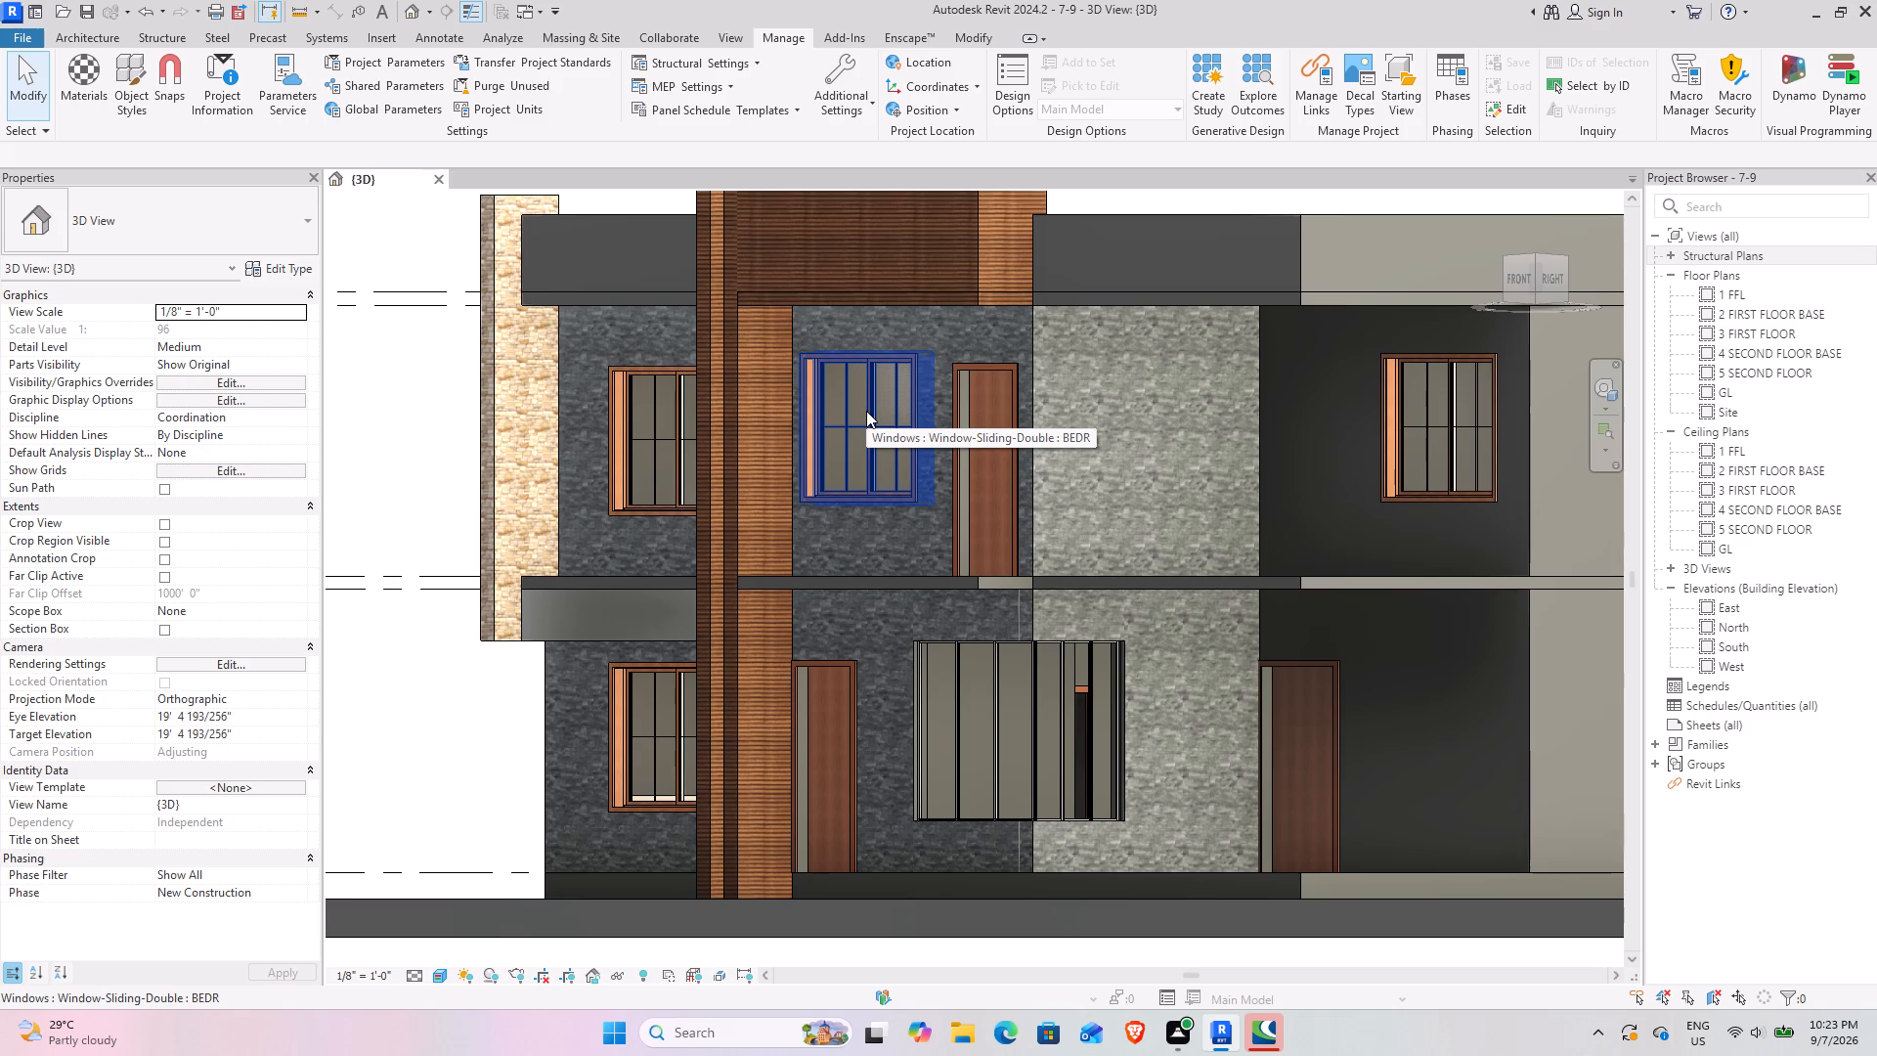
scroll(795, 490, "down", 2)
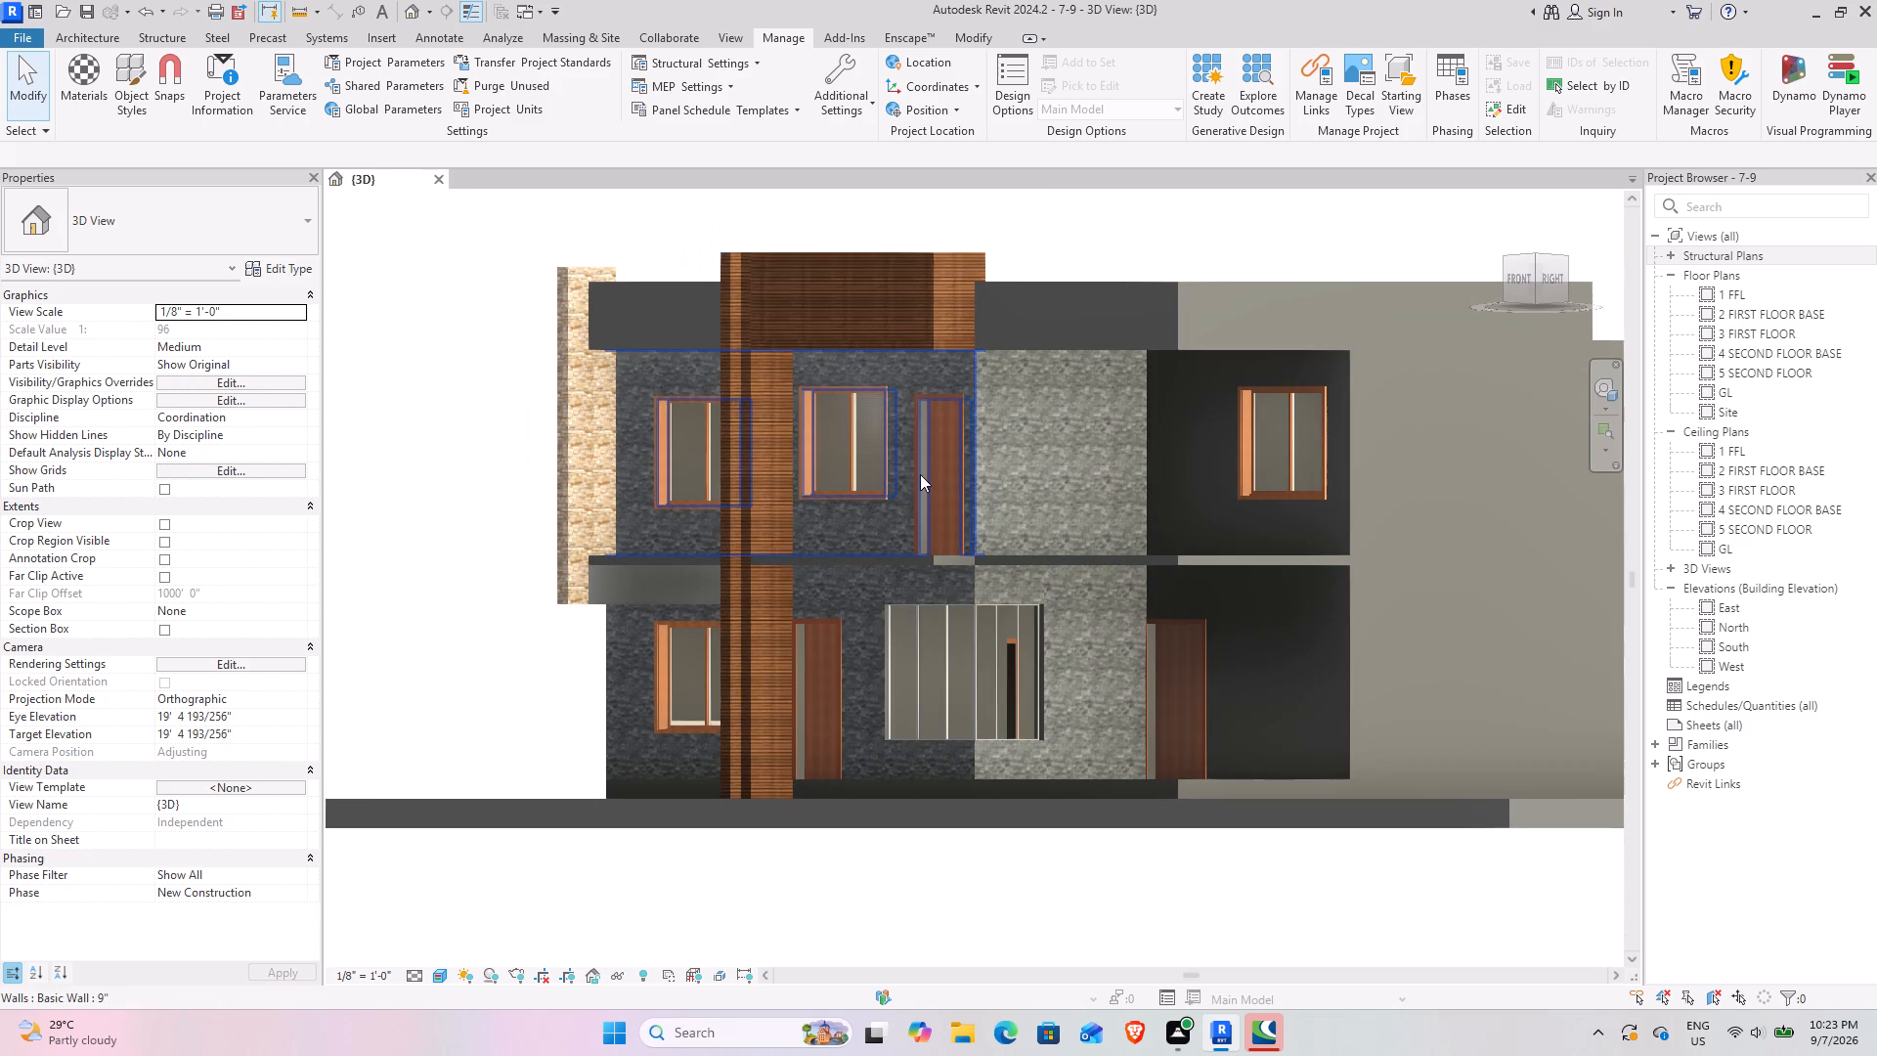
middle_click_drag(902, 474, 819, 460)
middle_click_drag(1113, 460, 902, 460)
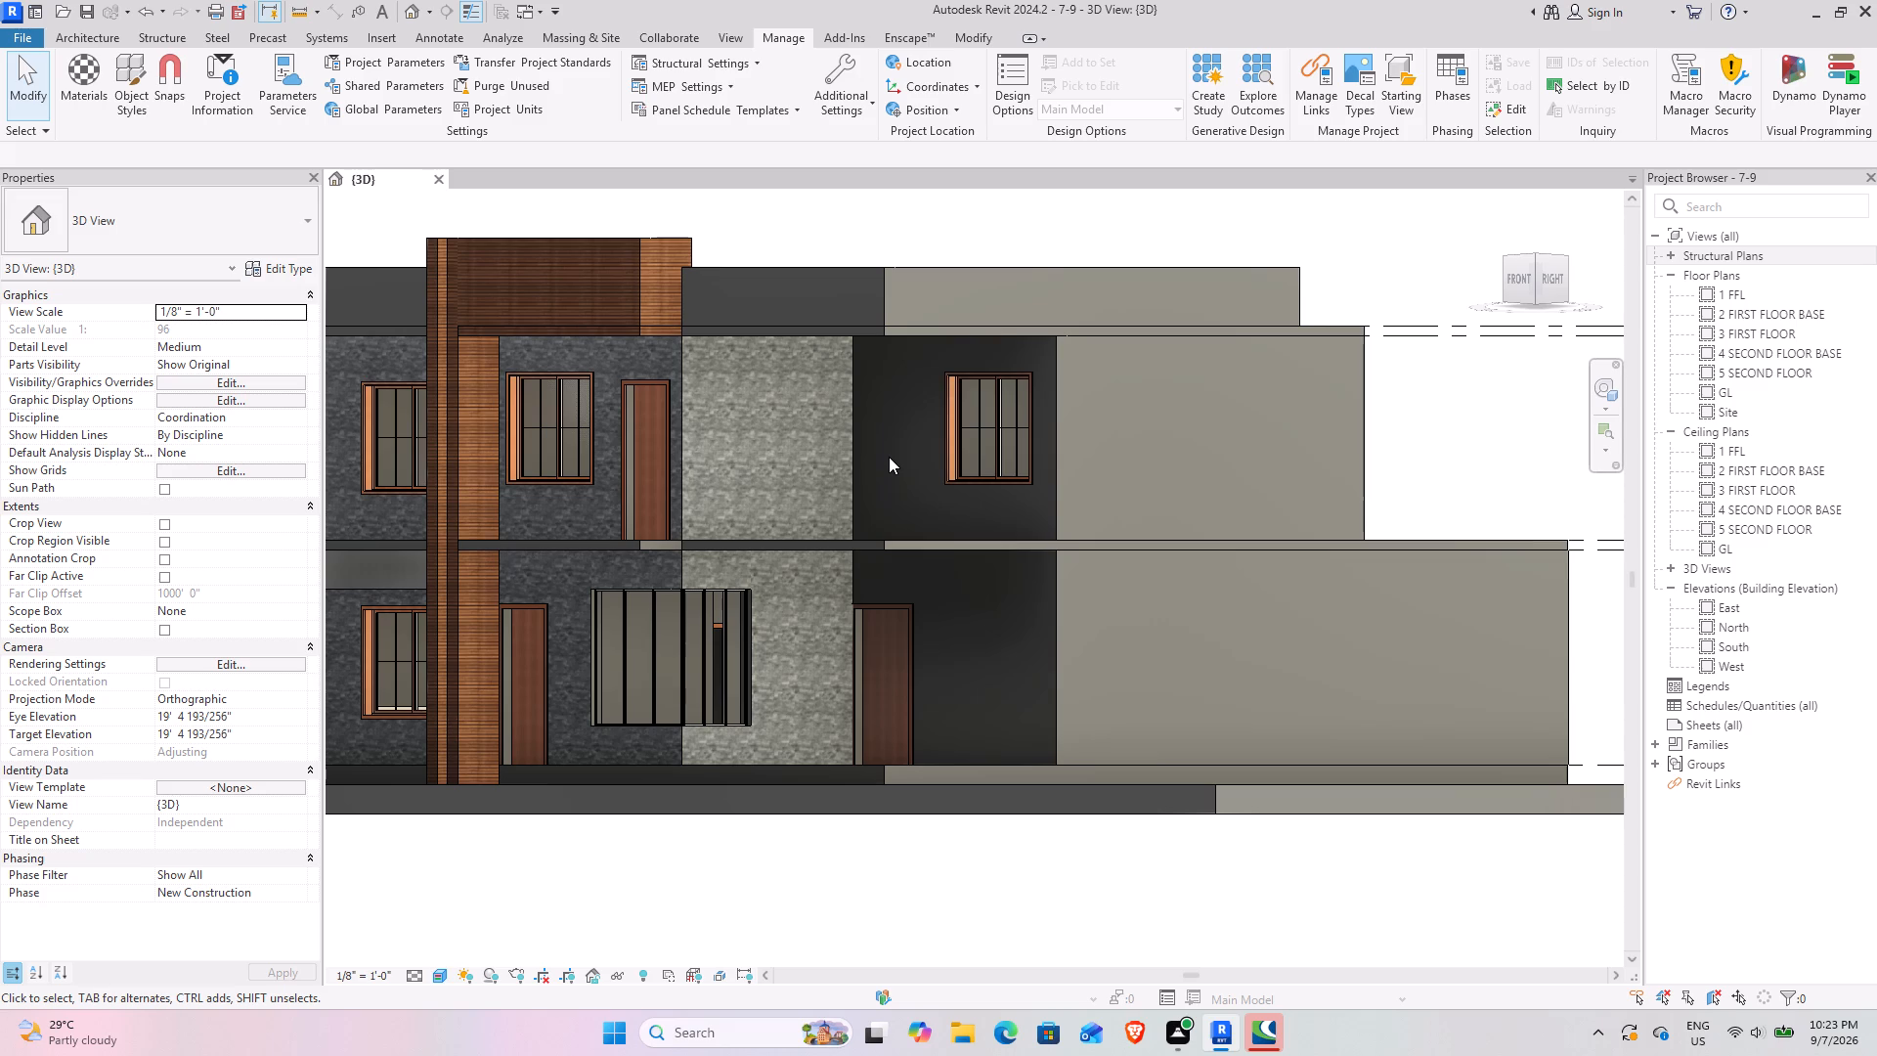
Examine the facade's corner window, doors and stone cladding in level views, close up, and from a raised angle.
middle_click_drag(620, 537, 1004, 460)
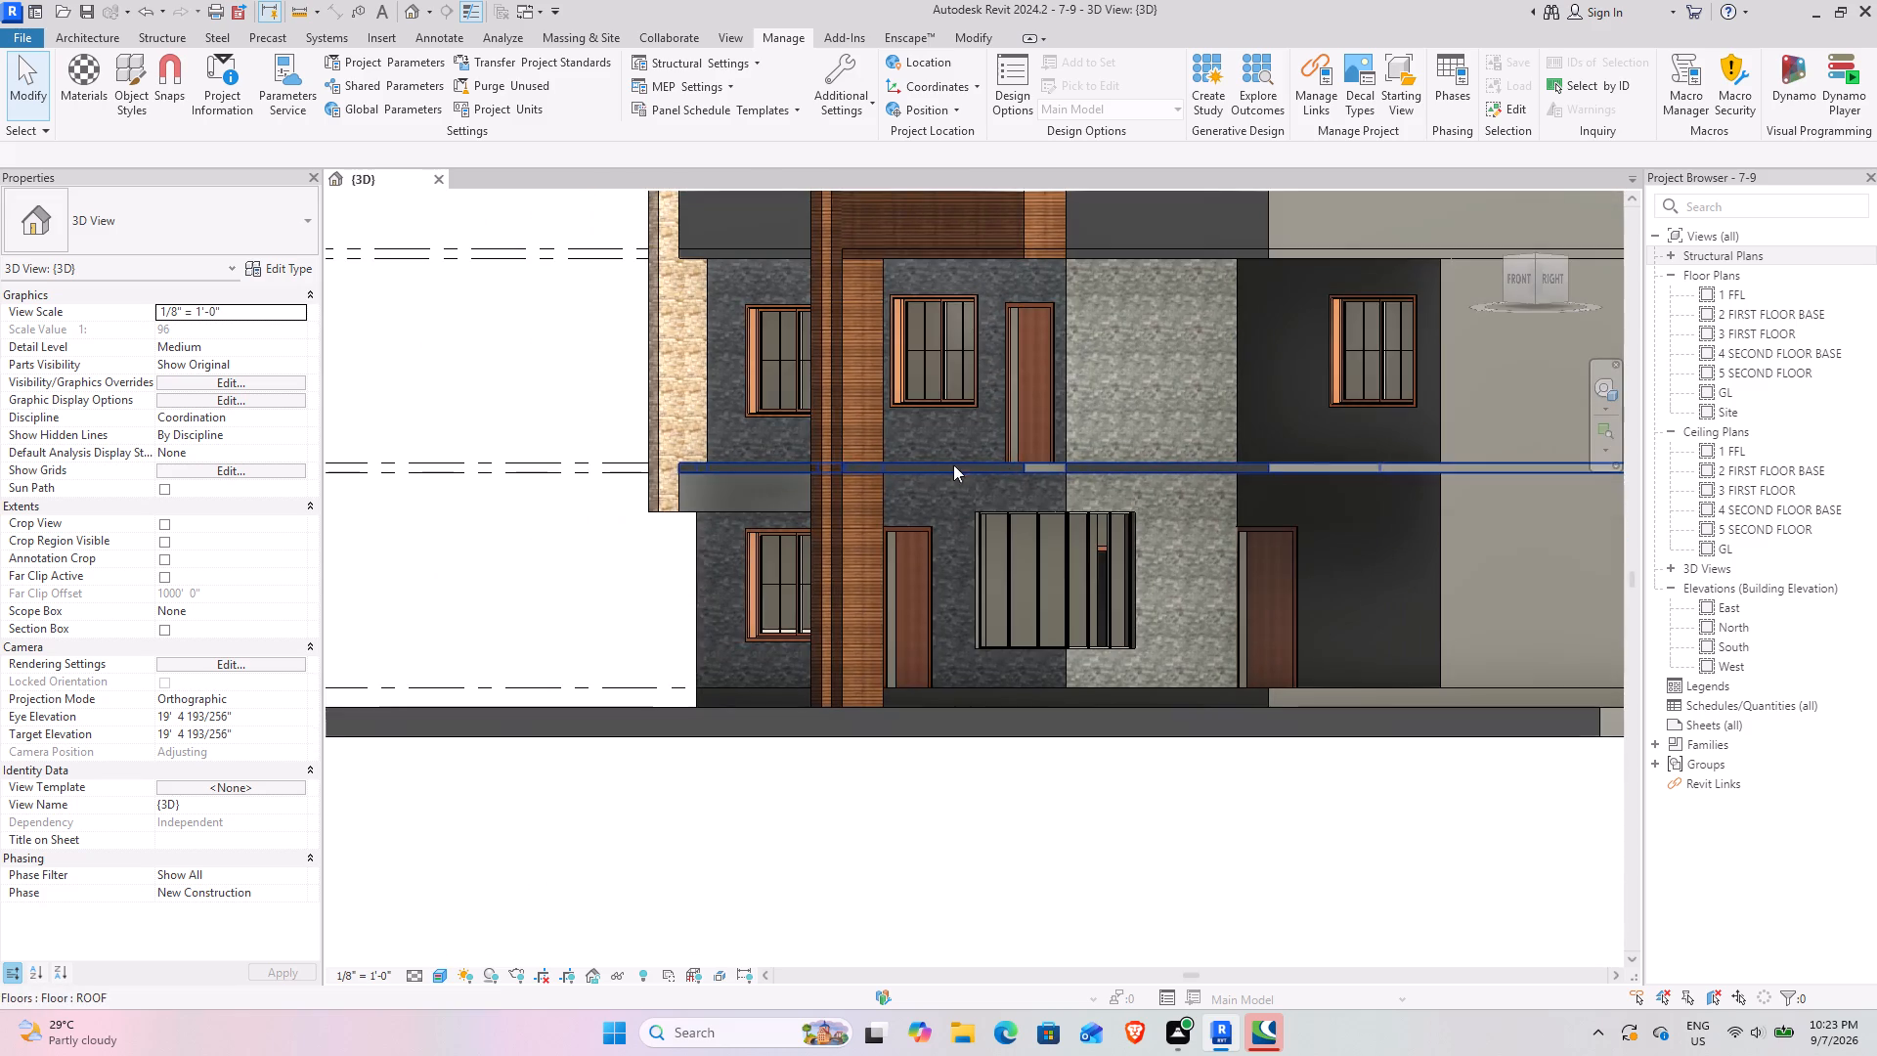
scroll(1059, 565, "up", 13)
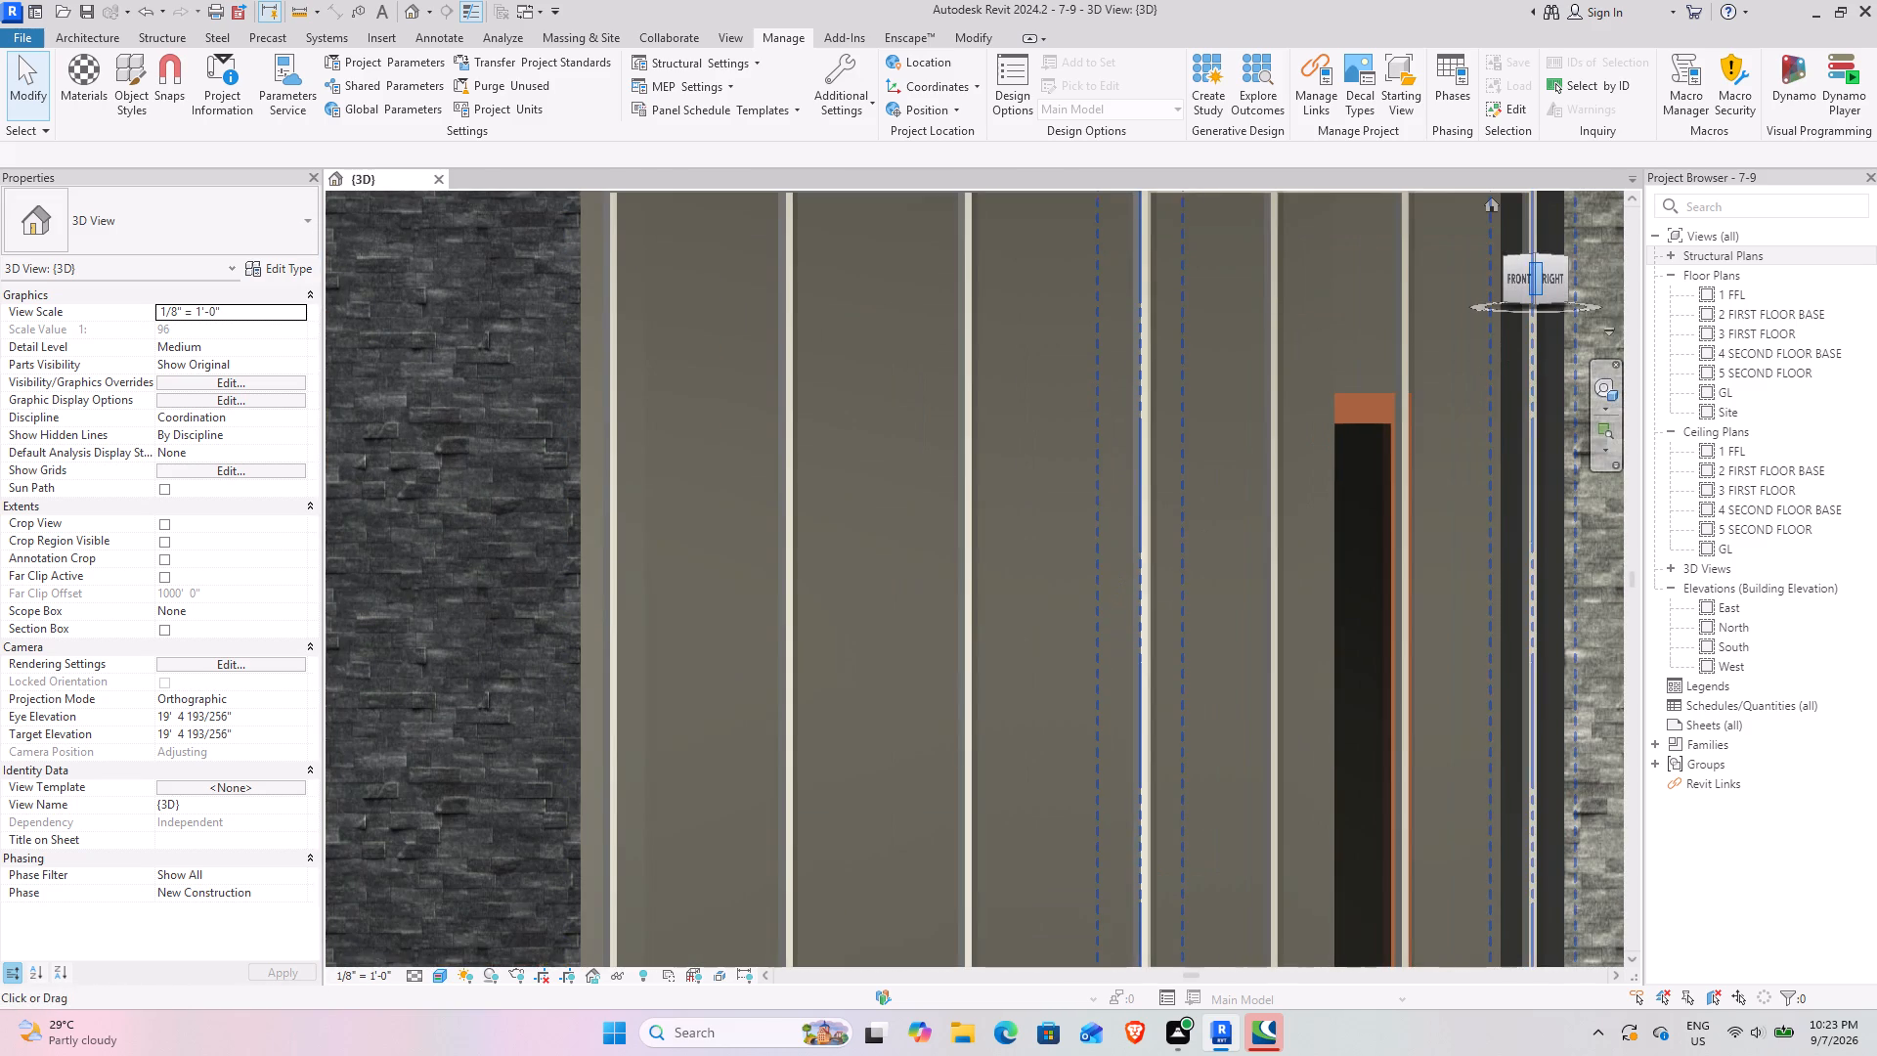
left_click_drag(1538, 273, 1514, 215)
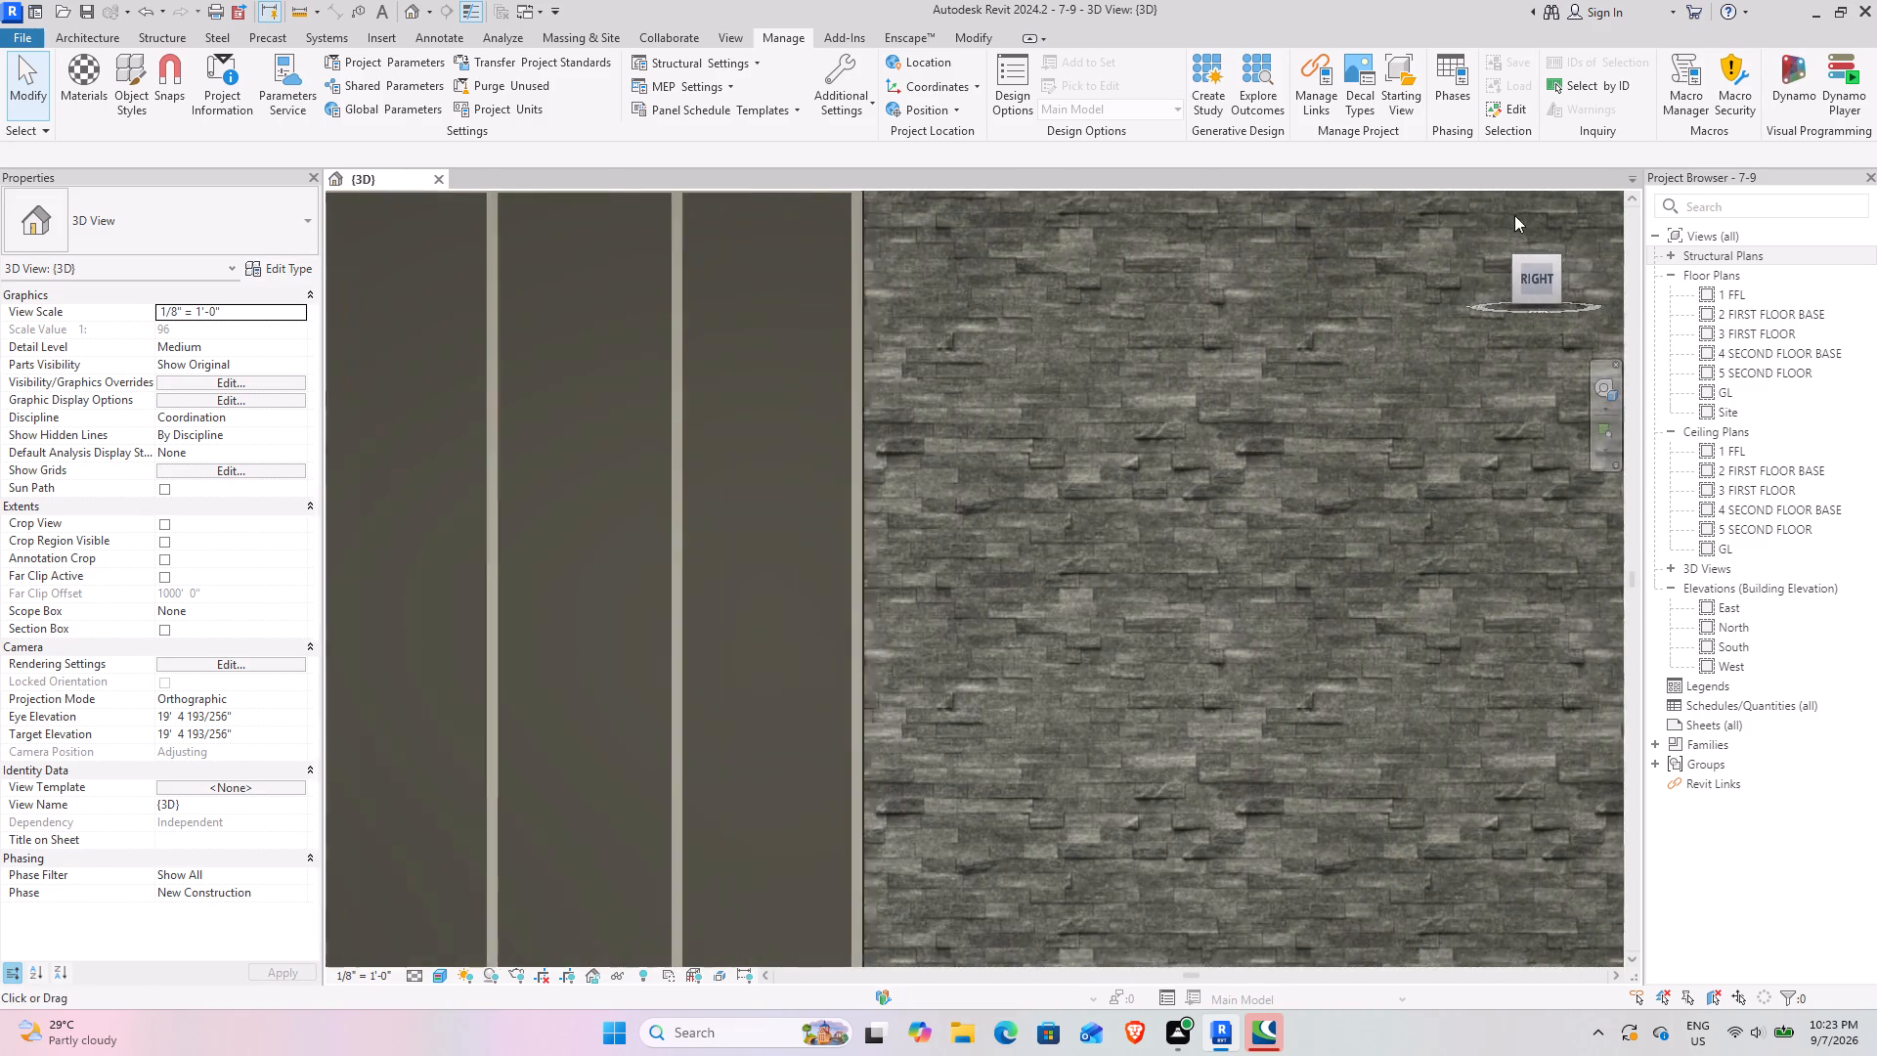
left_click_drag(1514, 215, 1563, 226)
scroll(971, 441, "down", 14)
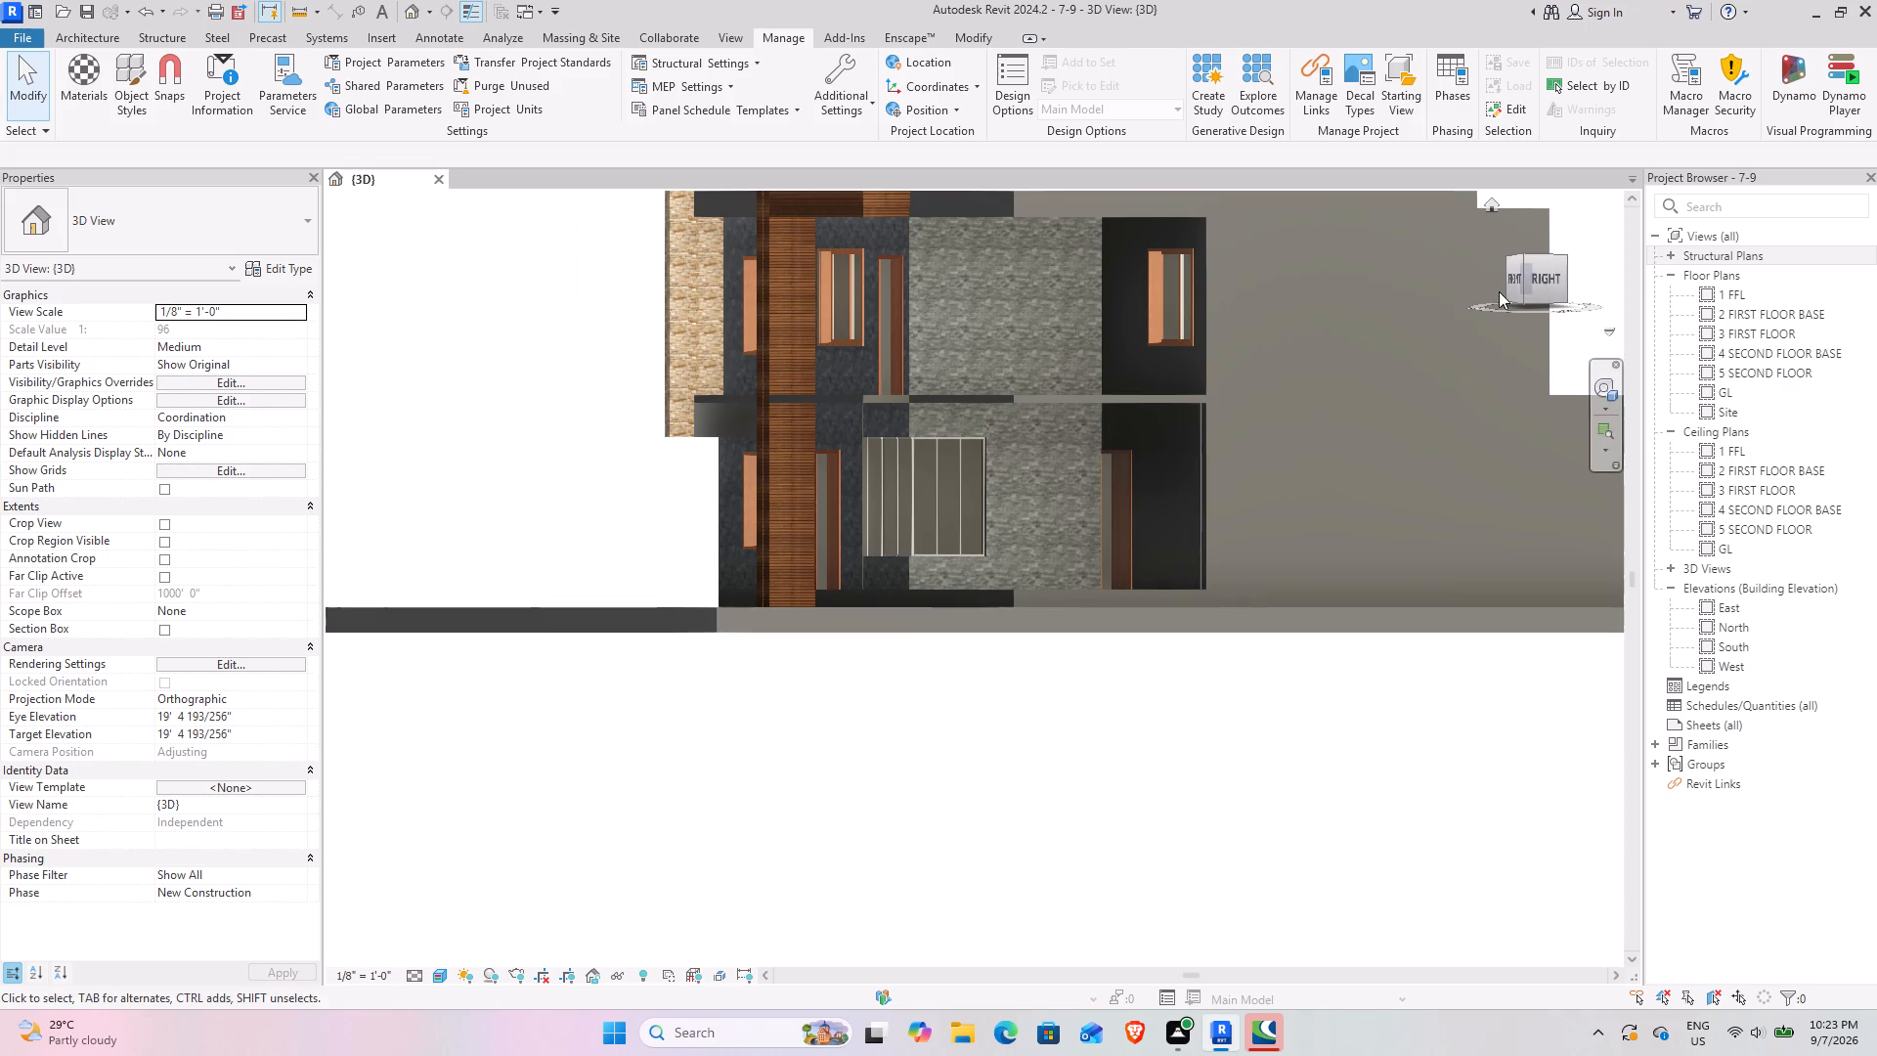
left_click_drag(1508, 280, 1524, 355)
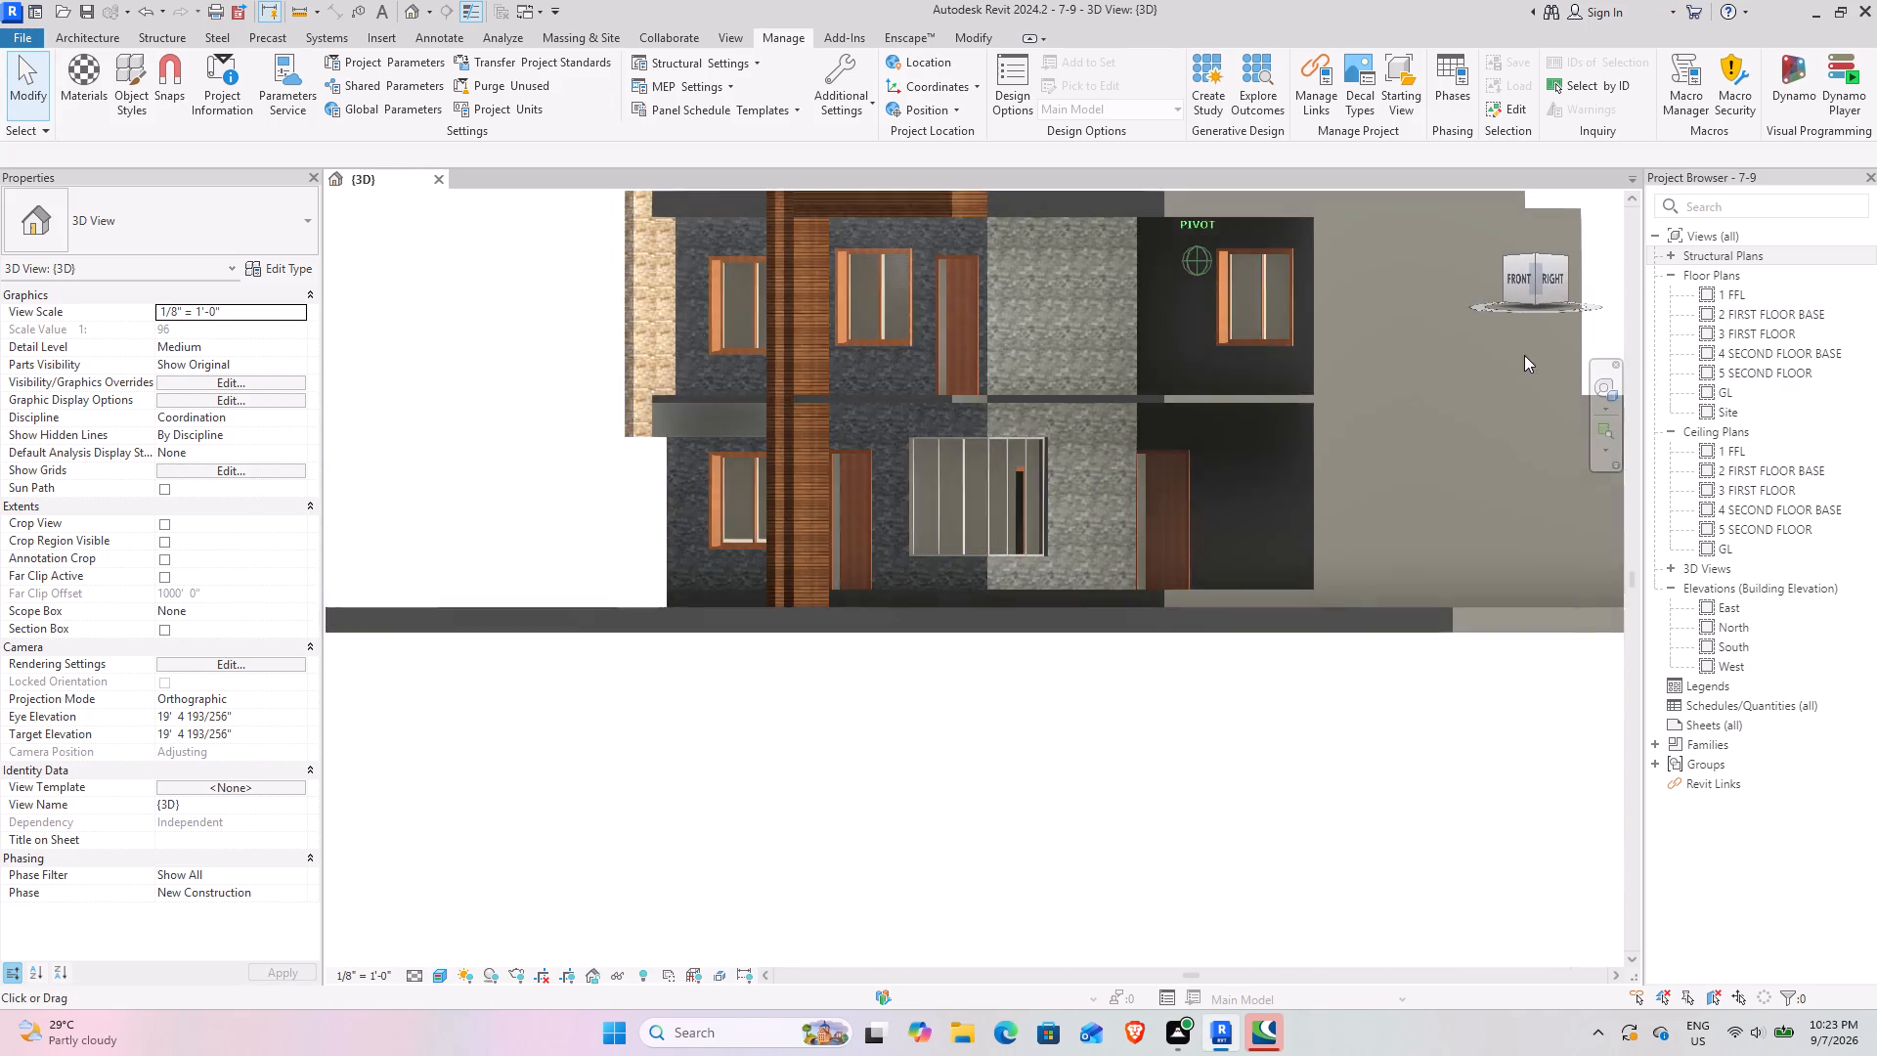
left_click_drag(1524, 355, 380, 398)
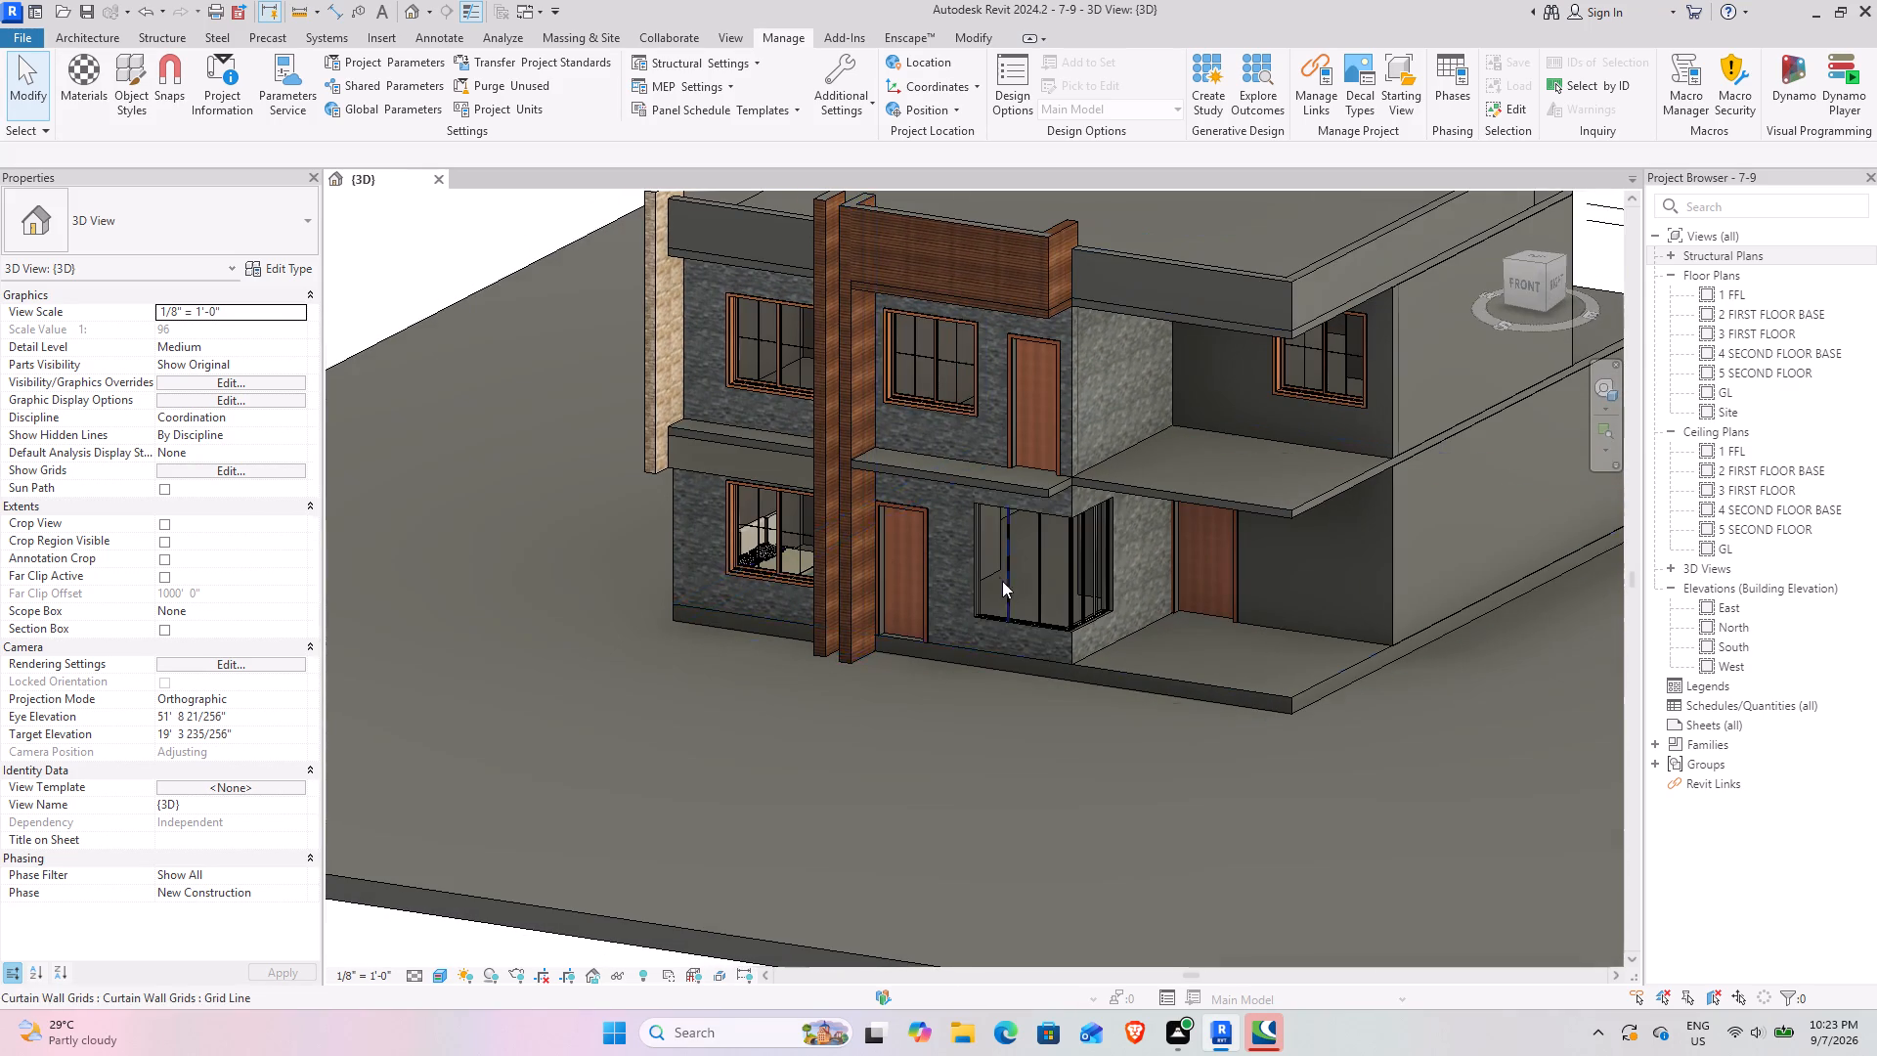
Inspect the ground-floor corner curtain wall by selecting its front part, and examine the stone-clad corner above it.
scroll(999, 577, "up", 4)
middle_click_drag(1160, 594, 1001, 566)
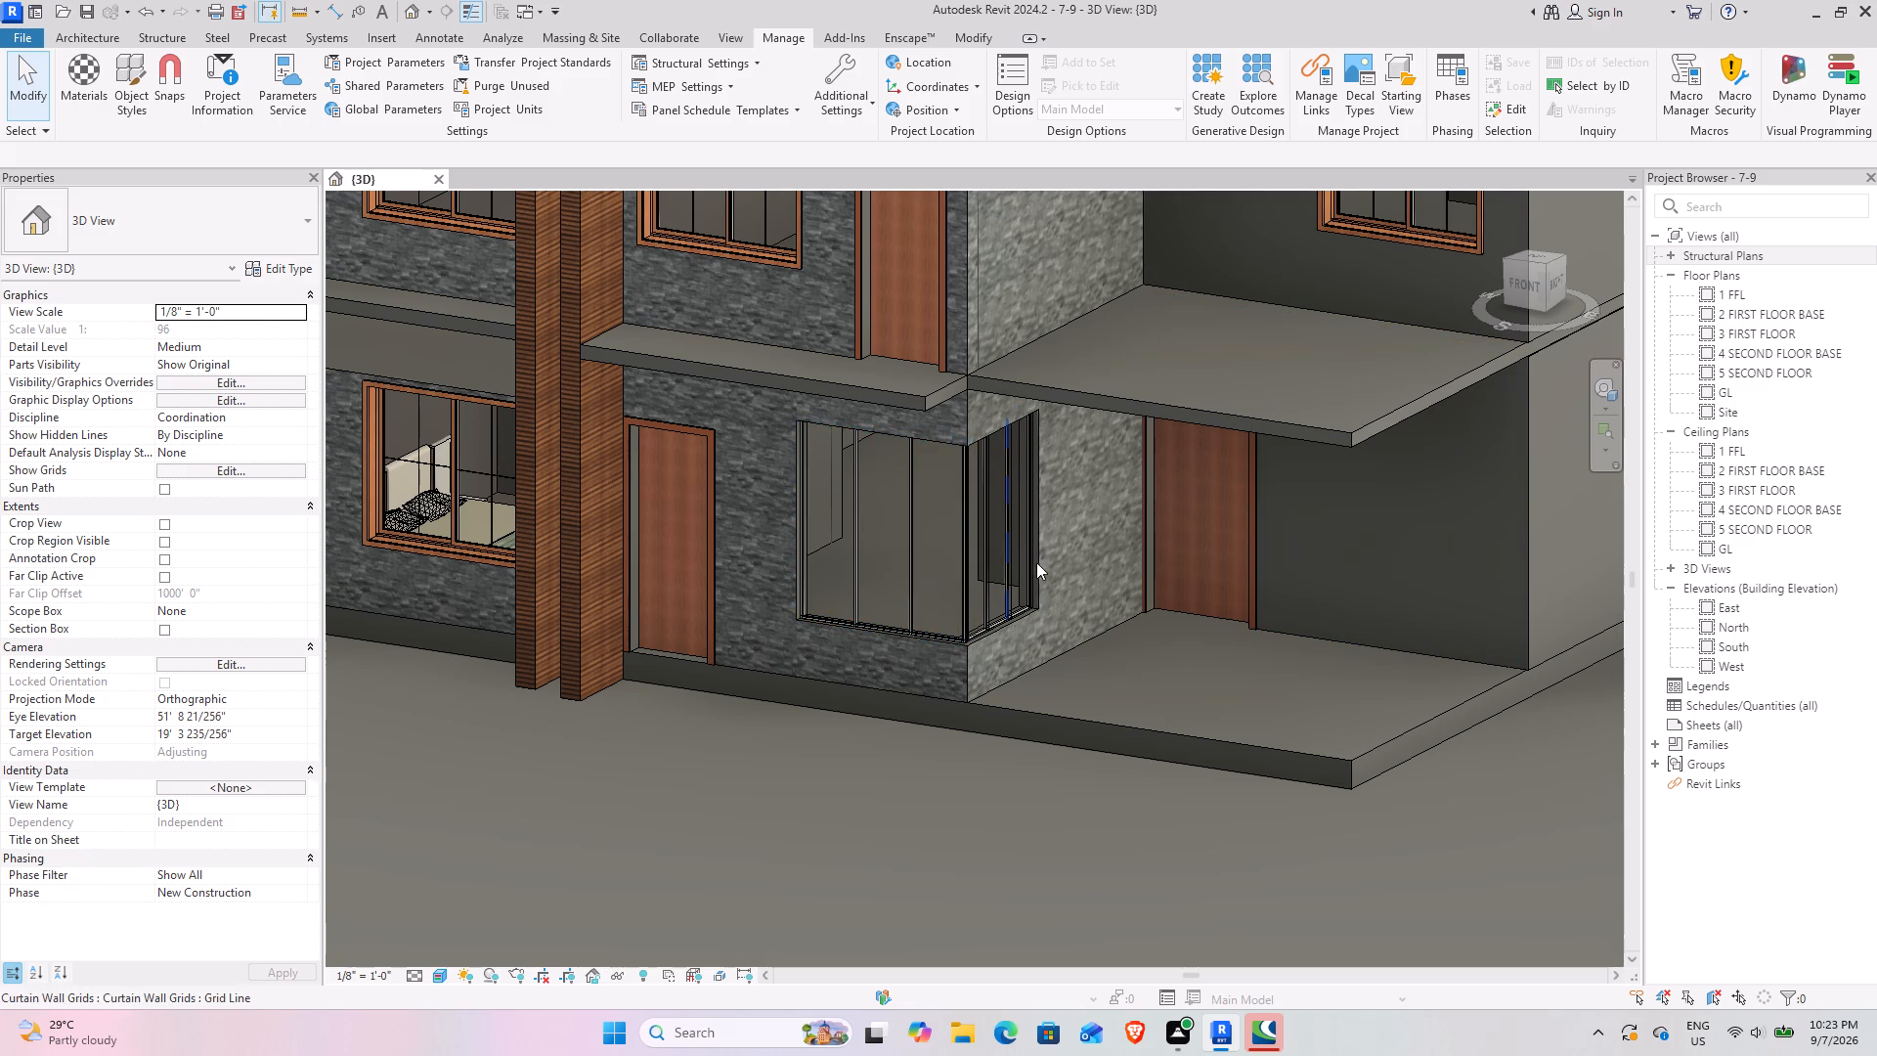
scroll(852, 469, "up", 8)
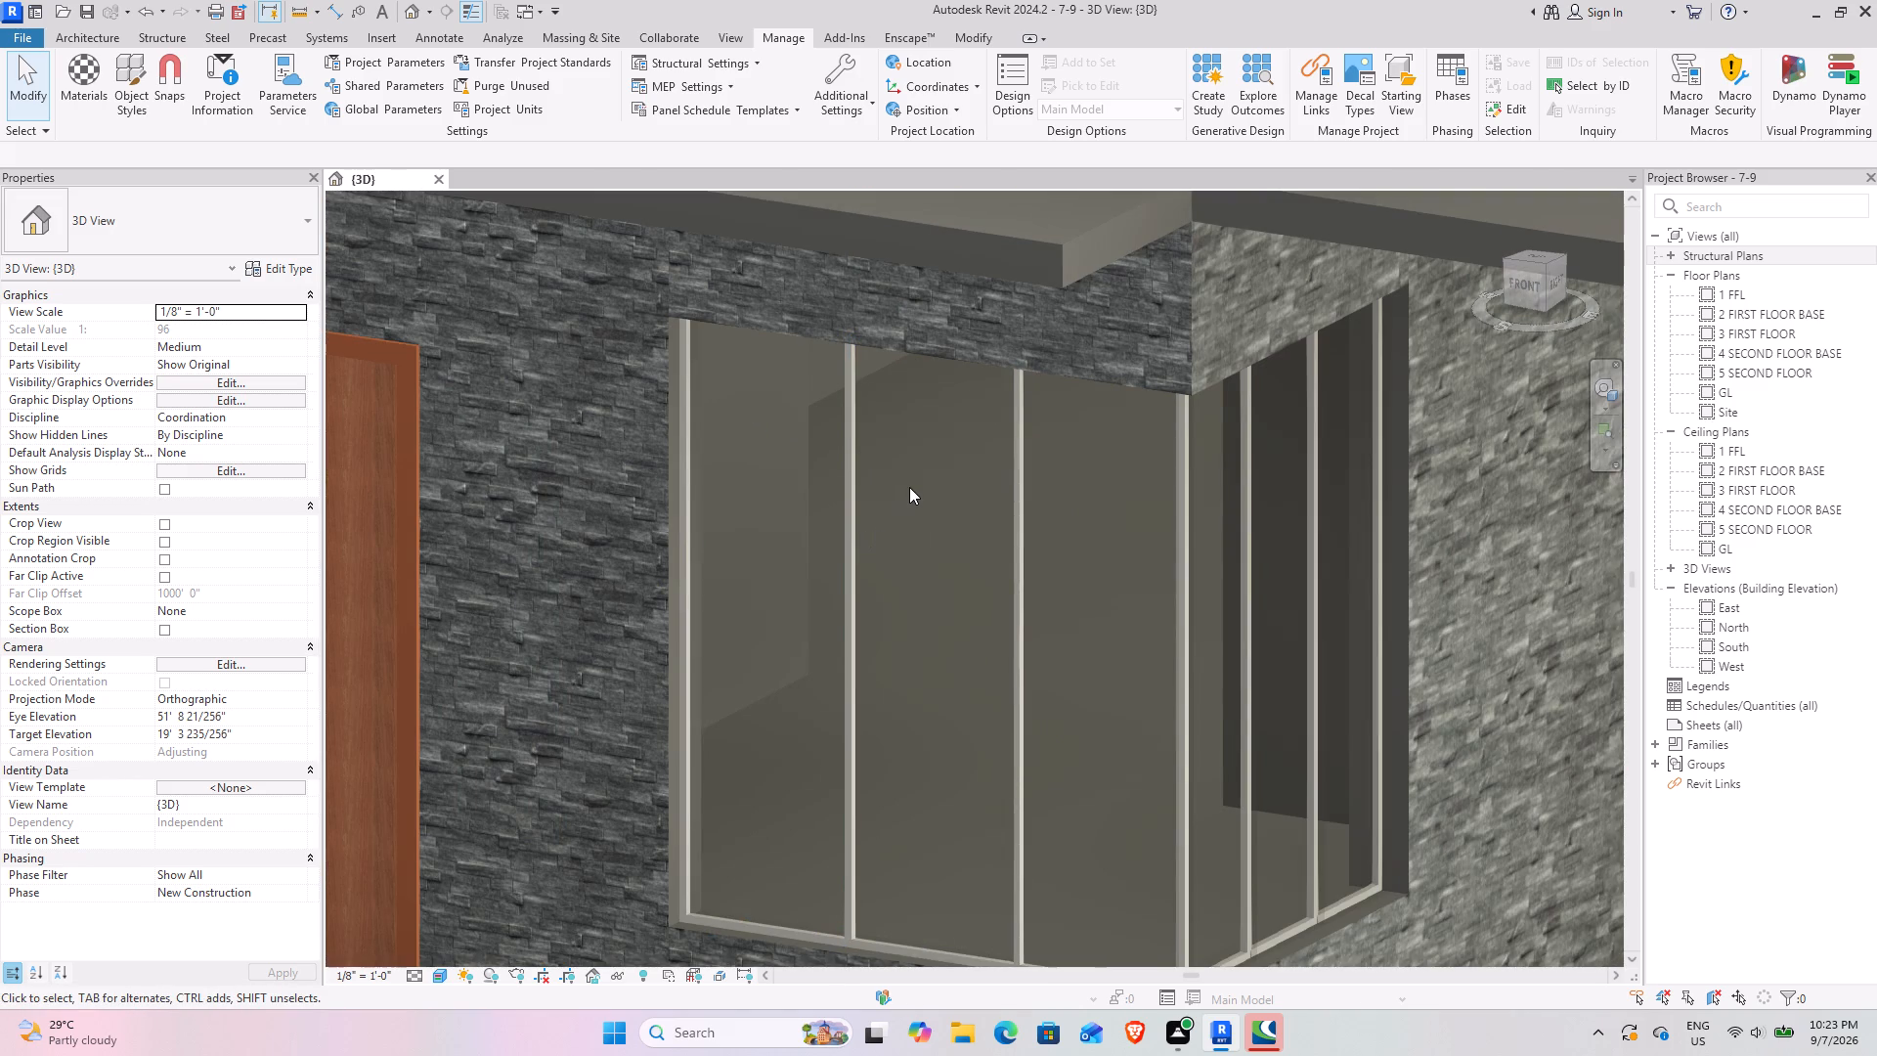
left_click(1175, 433)
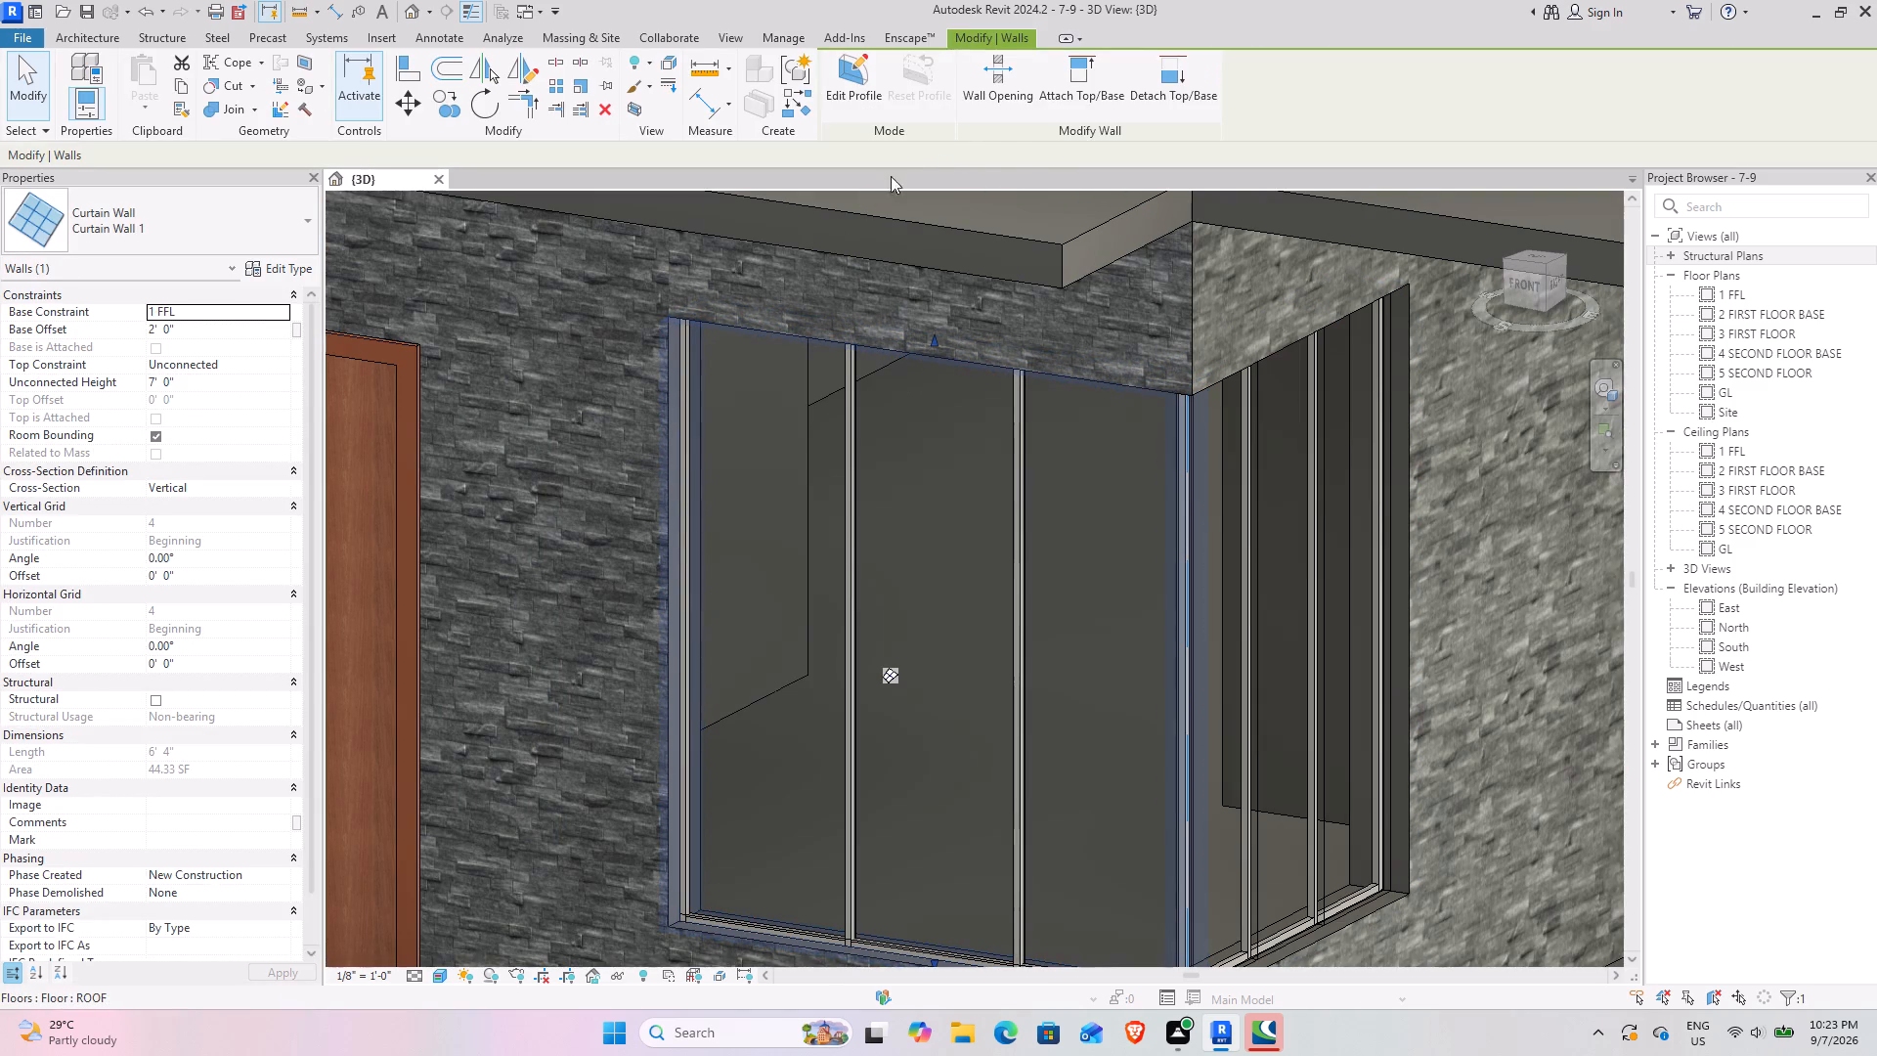
key("Escape")
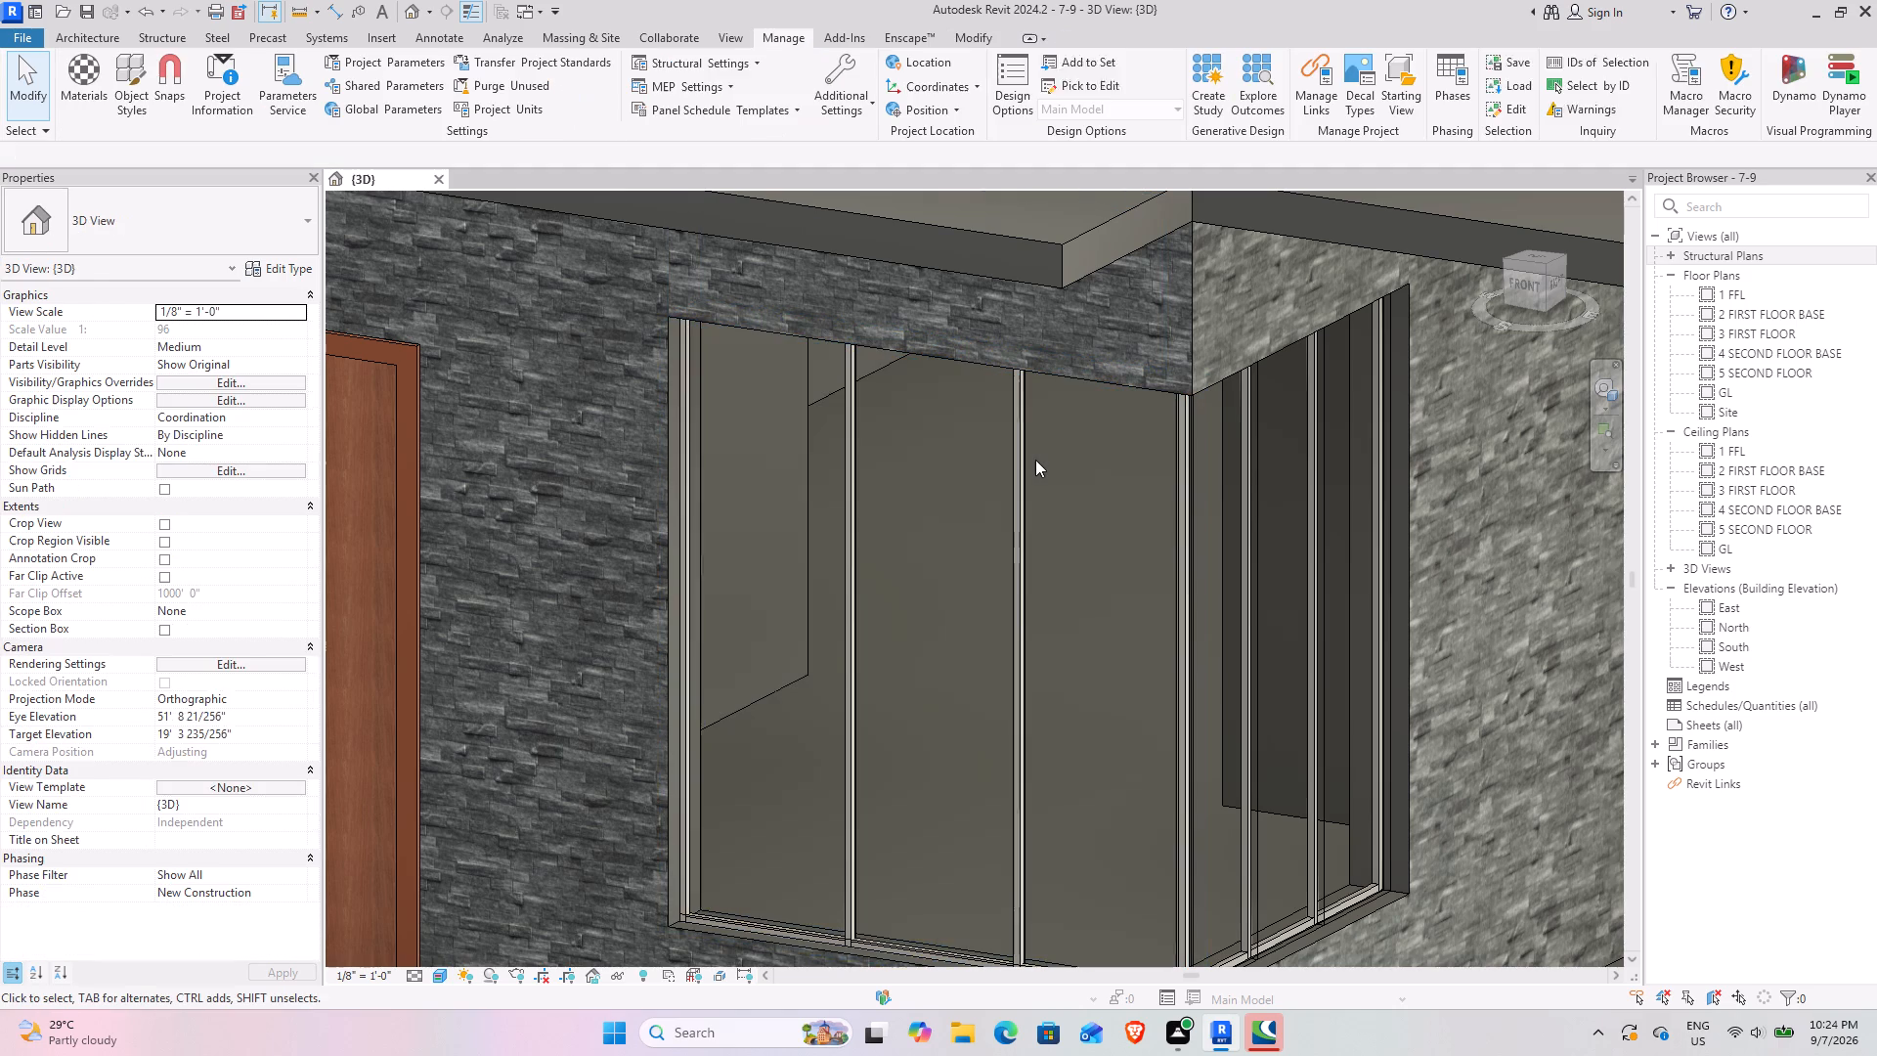
key("Escape")
key("Escape")
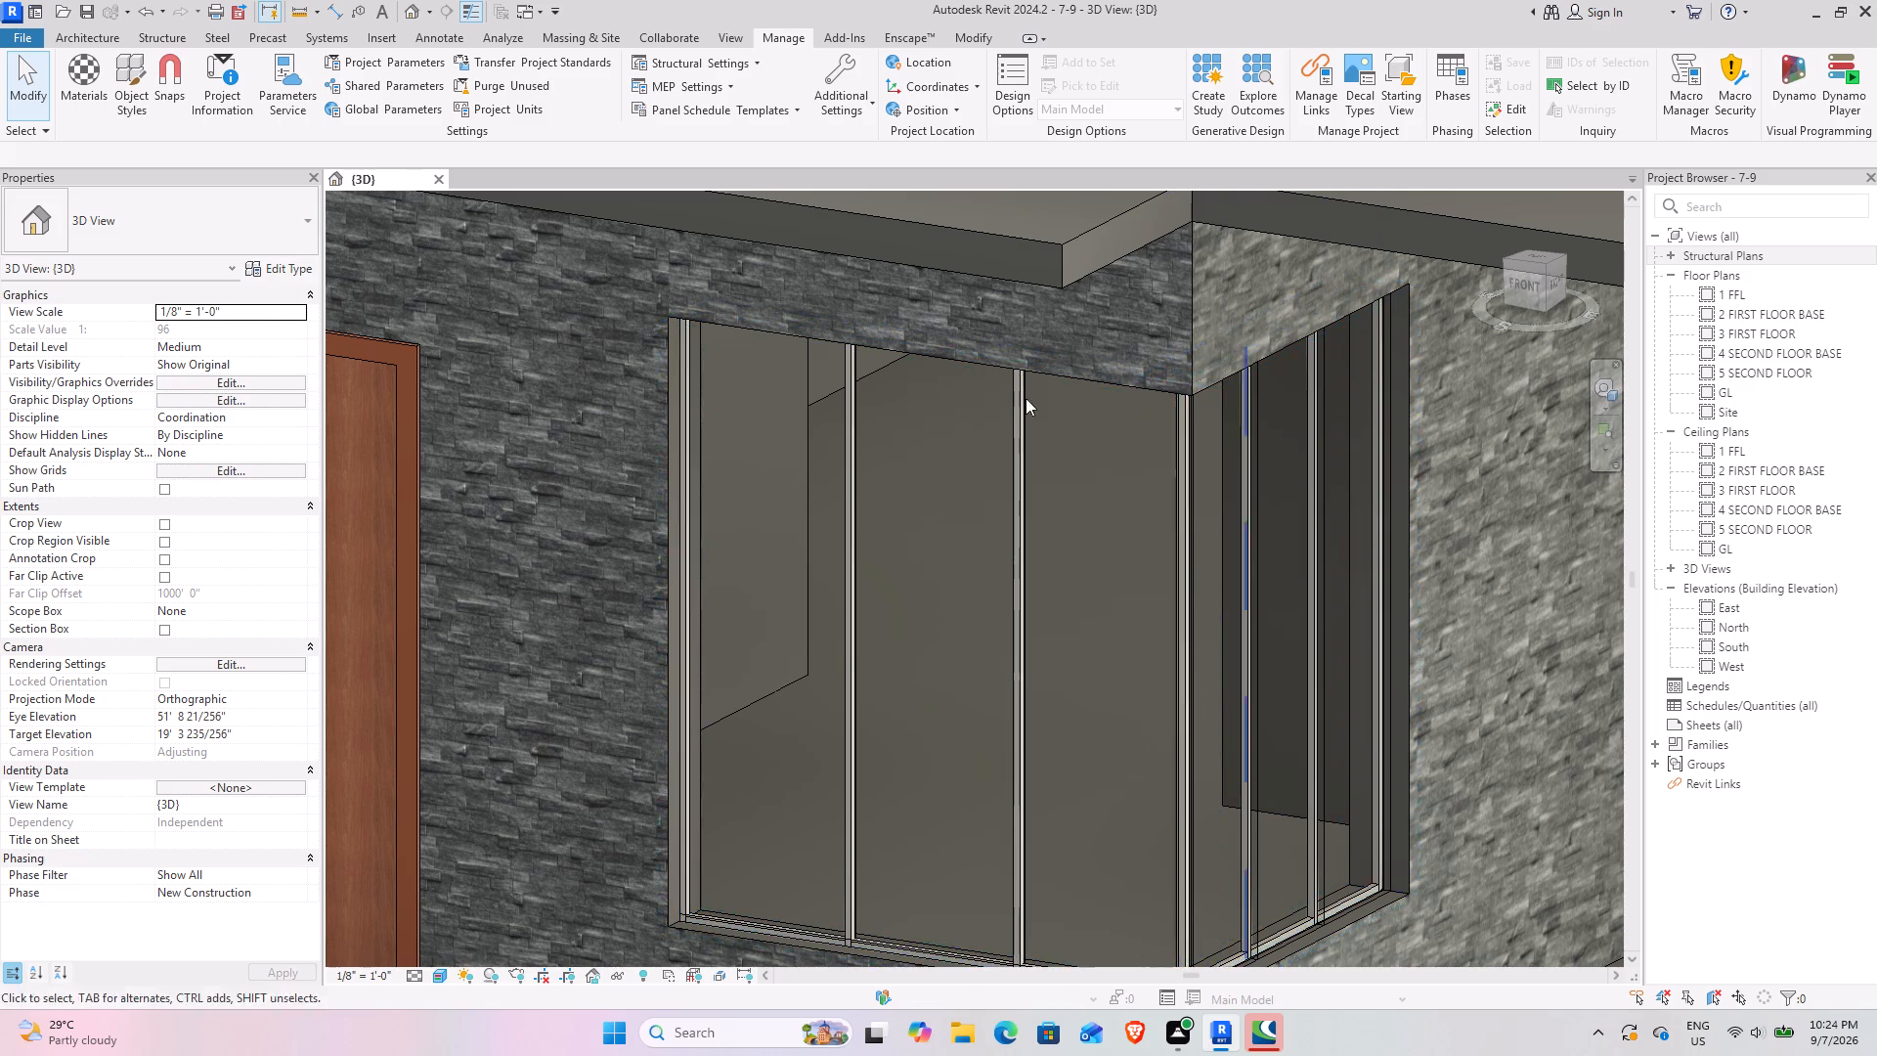
scroll(912, 429, "down", 8)
scroll(999, 395, "up", 18)
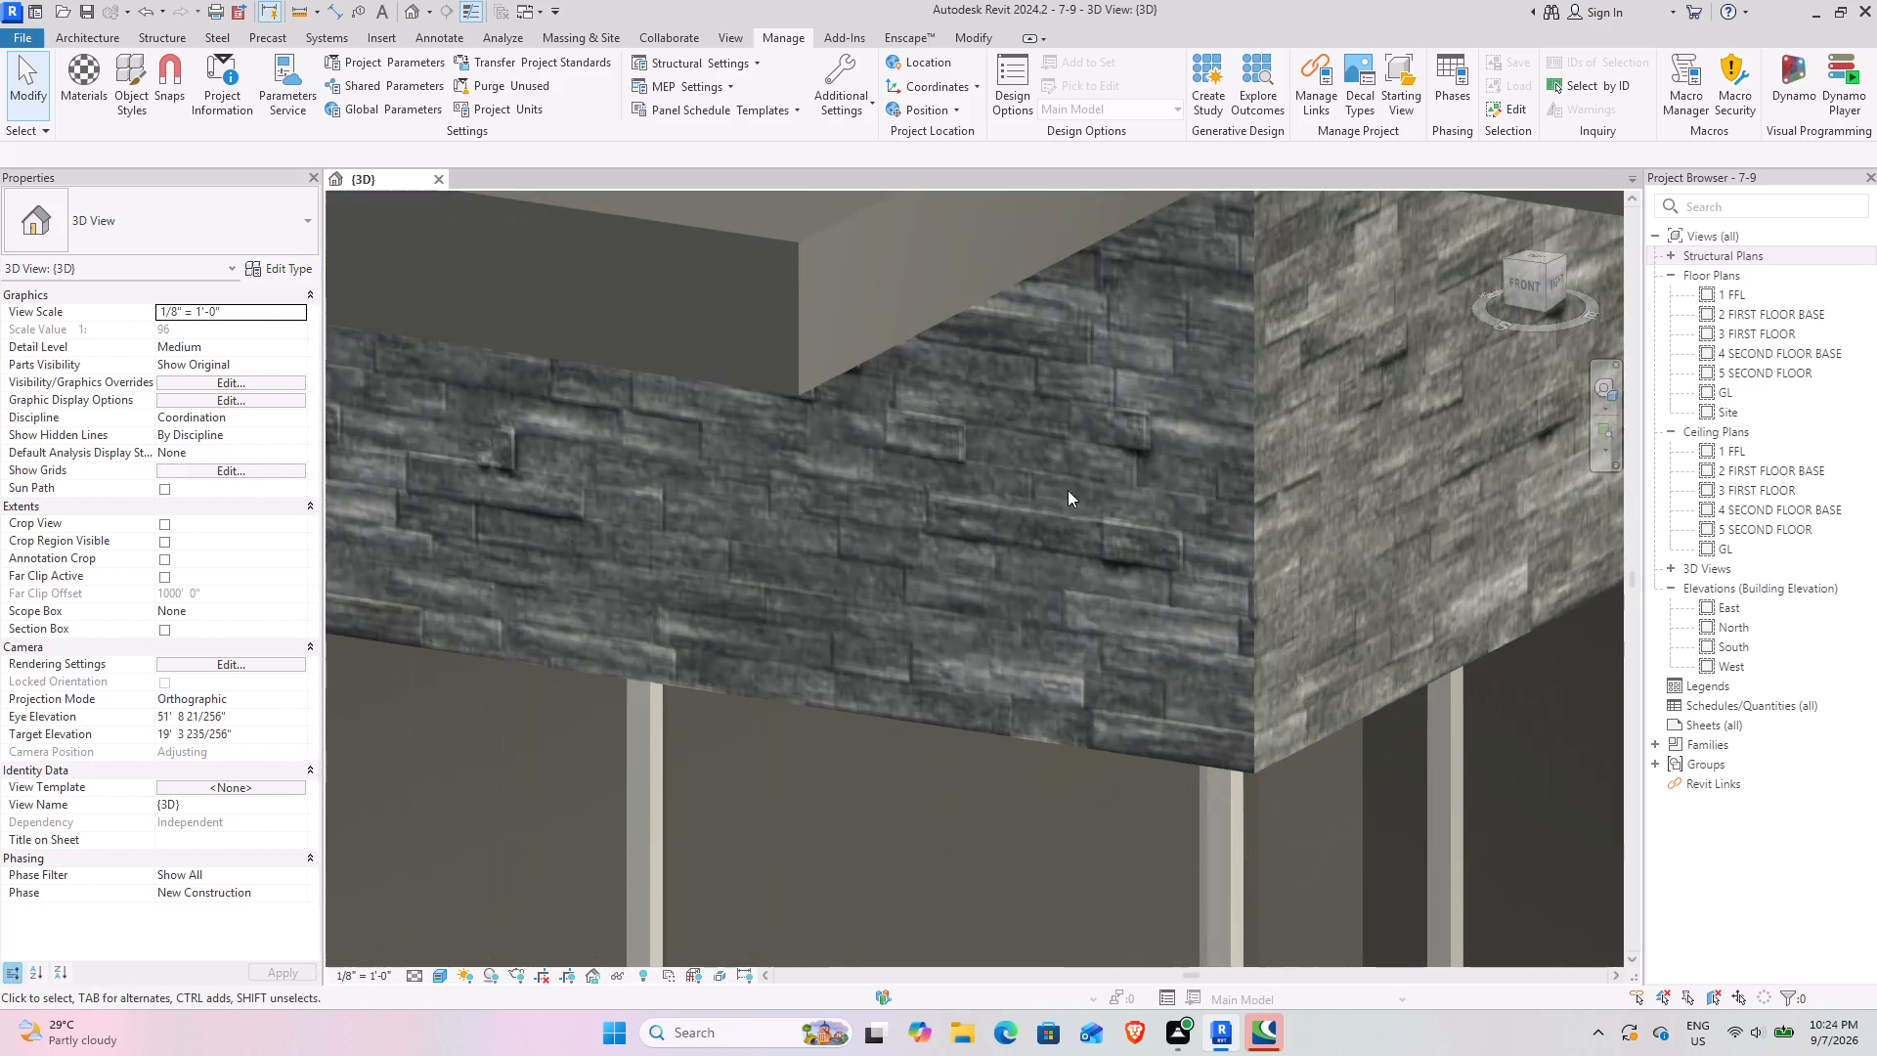
scroll(1232, 473, "up", 4)
scroll(1014, 473, "down", 18)
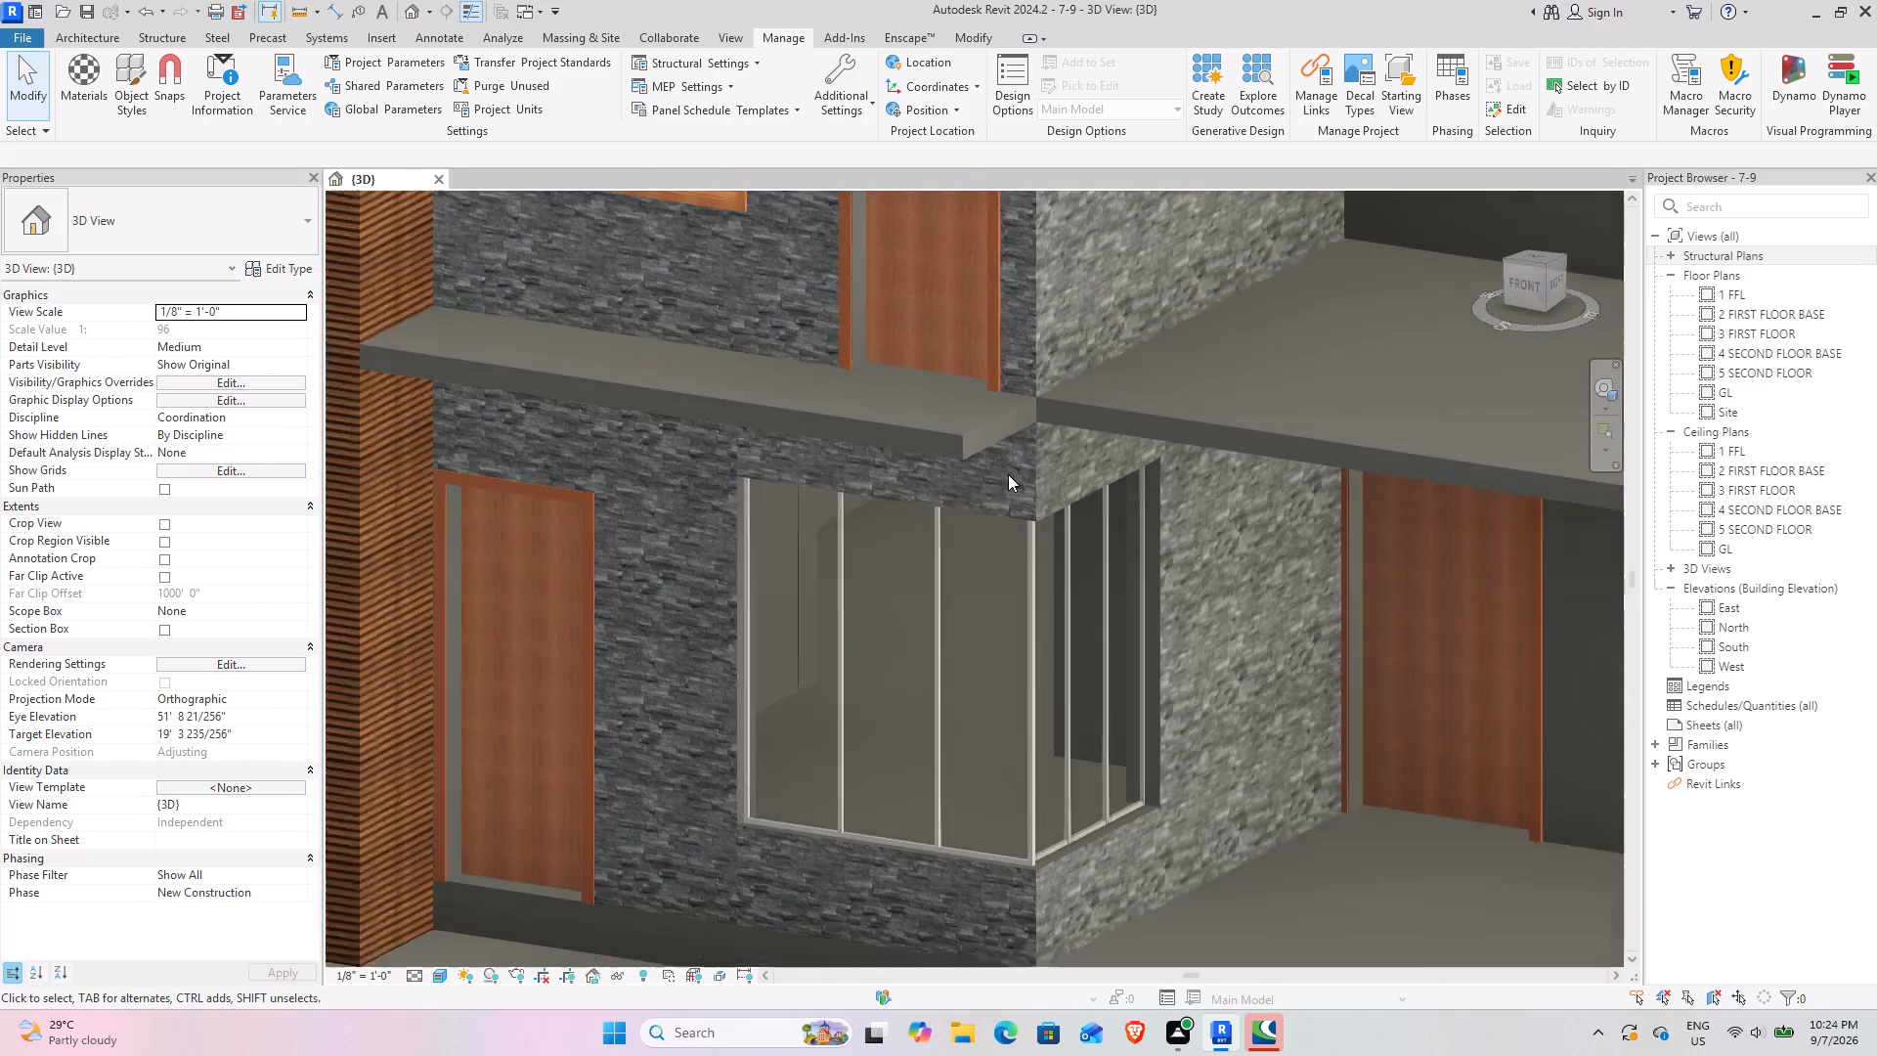
Examine the house from the front, below, the left side wall with two small windows, and the raised front-right corner.
scroll(1008, 474, "down", 1)
middle_click_drag(950, 505, 1056, 425, "shift")
scroll(1056, 417, "down", 10)
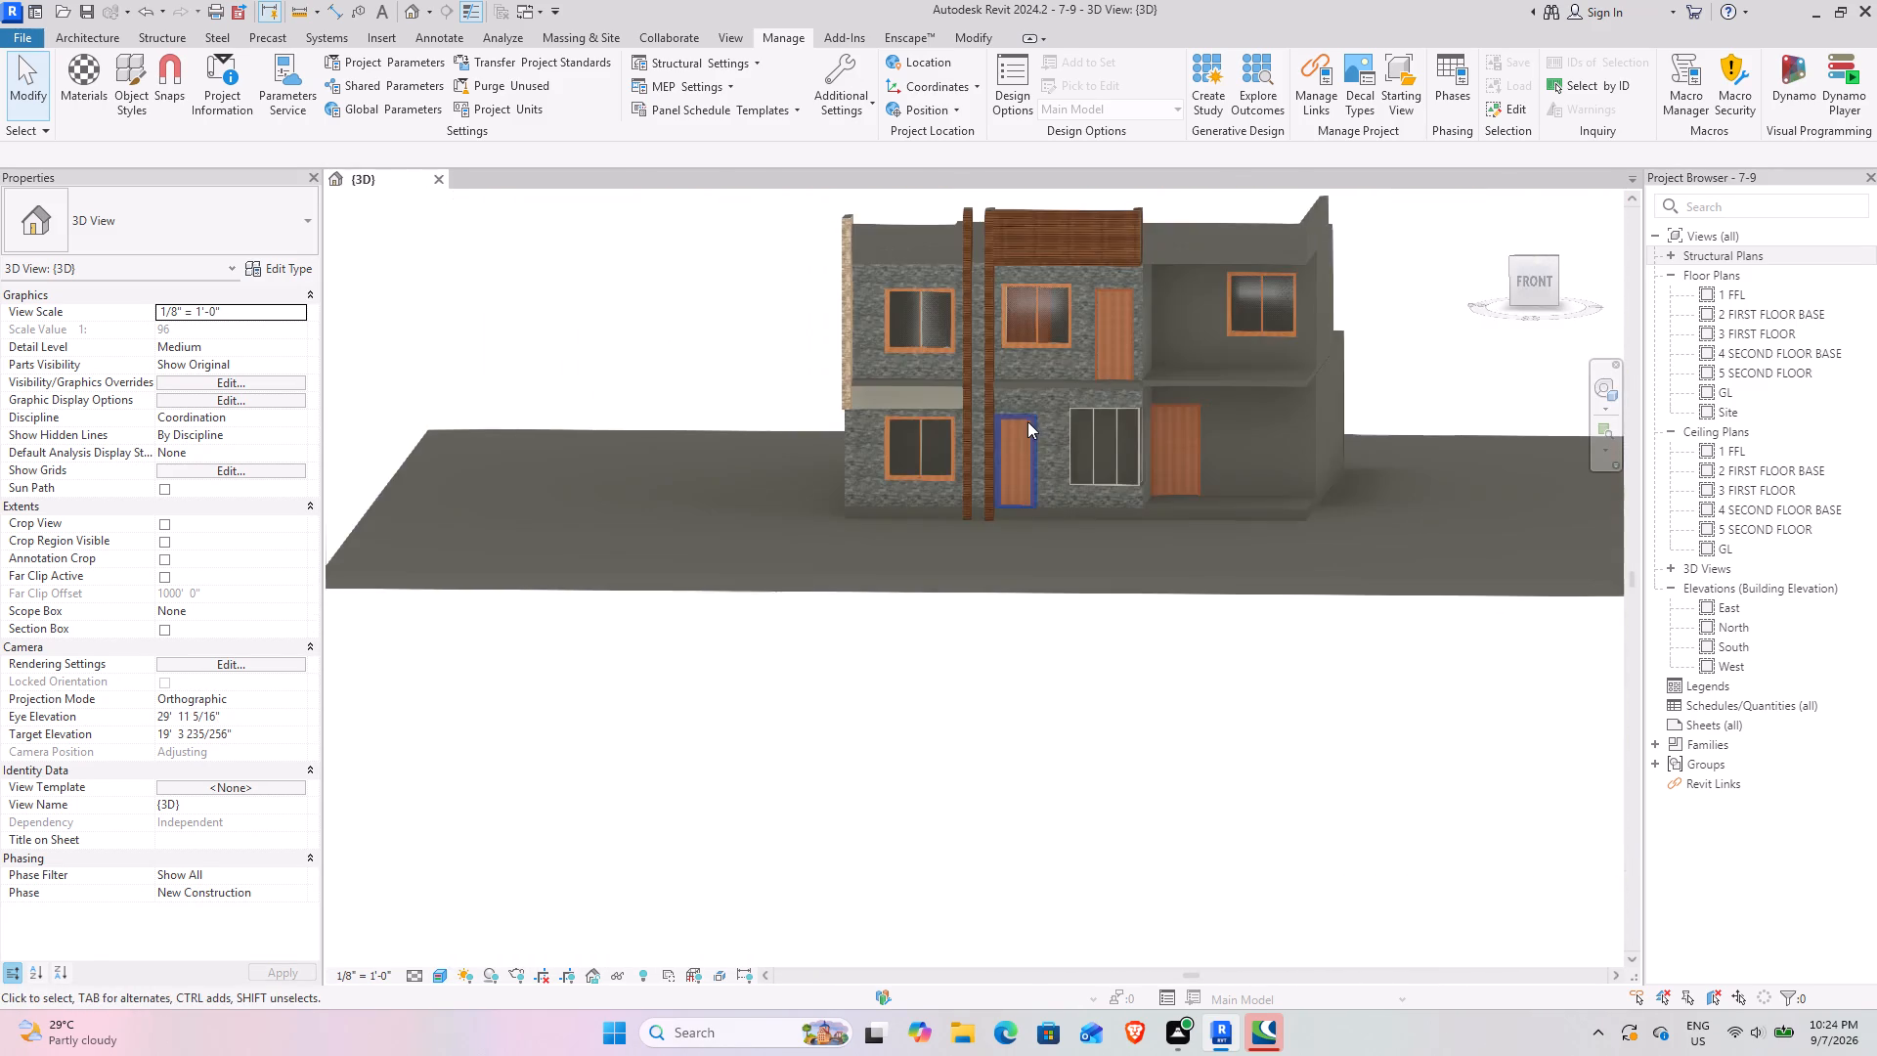
middle_click_drag(1026, 418, 991, 308)
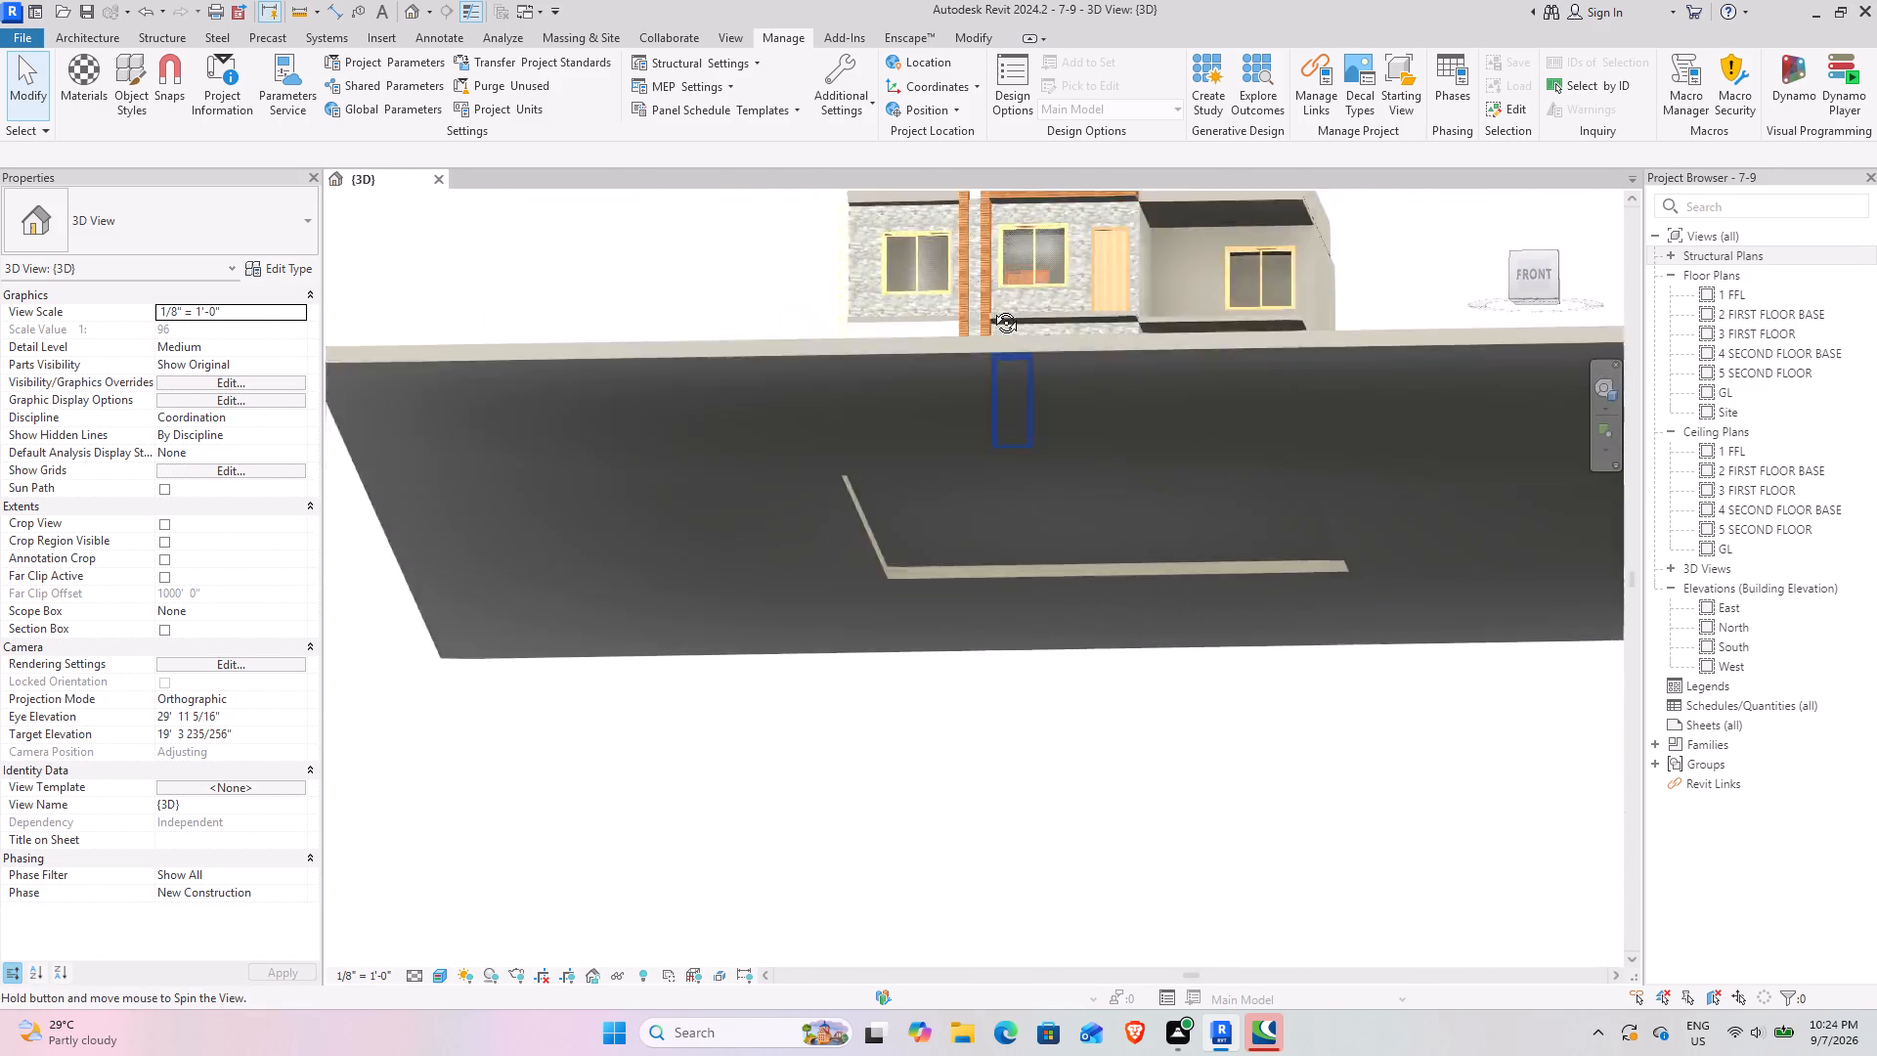
middle_click_drag(991, 308, 901, 424)
scroll(854, 264, "up", 9)
scroll(811, 351, "up", 3)
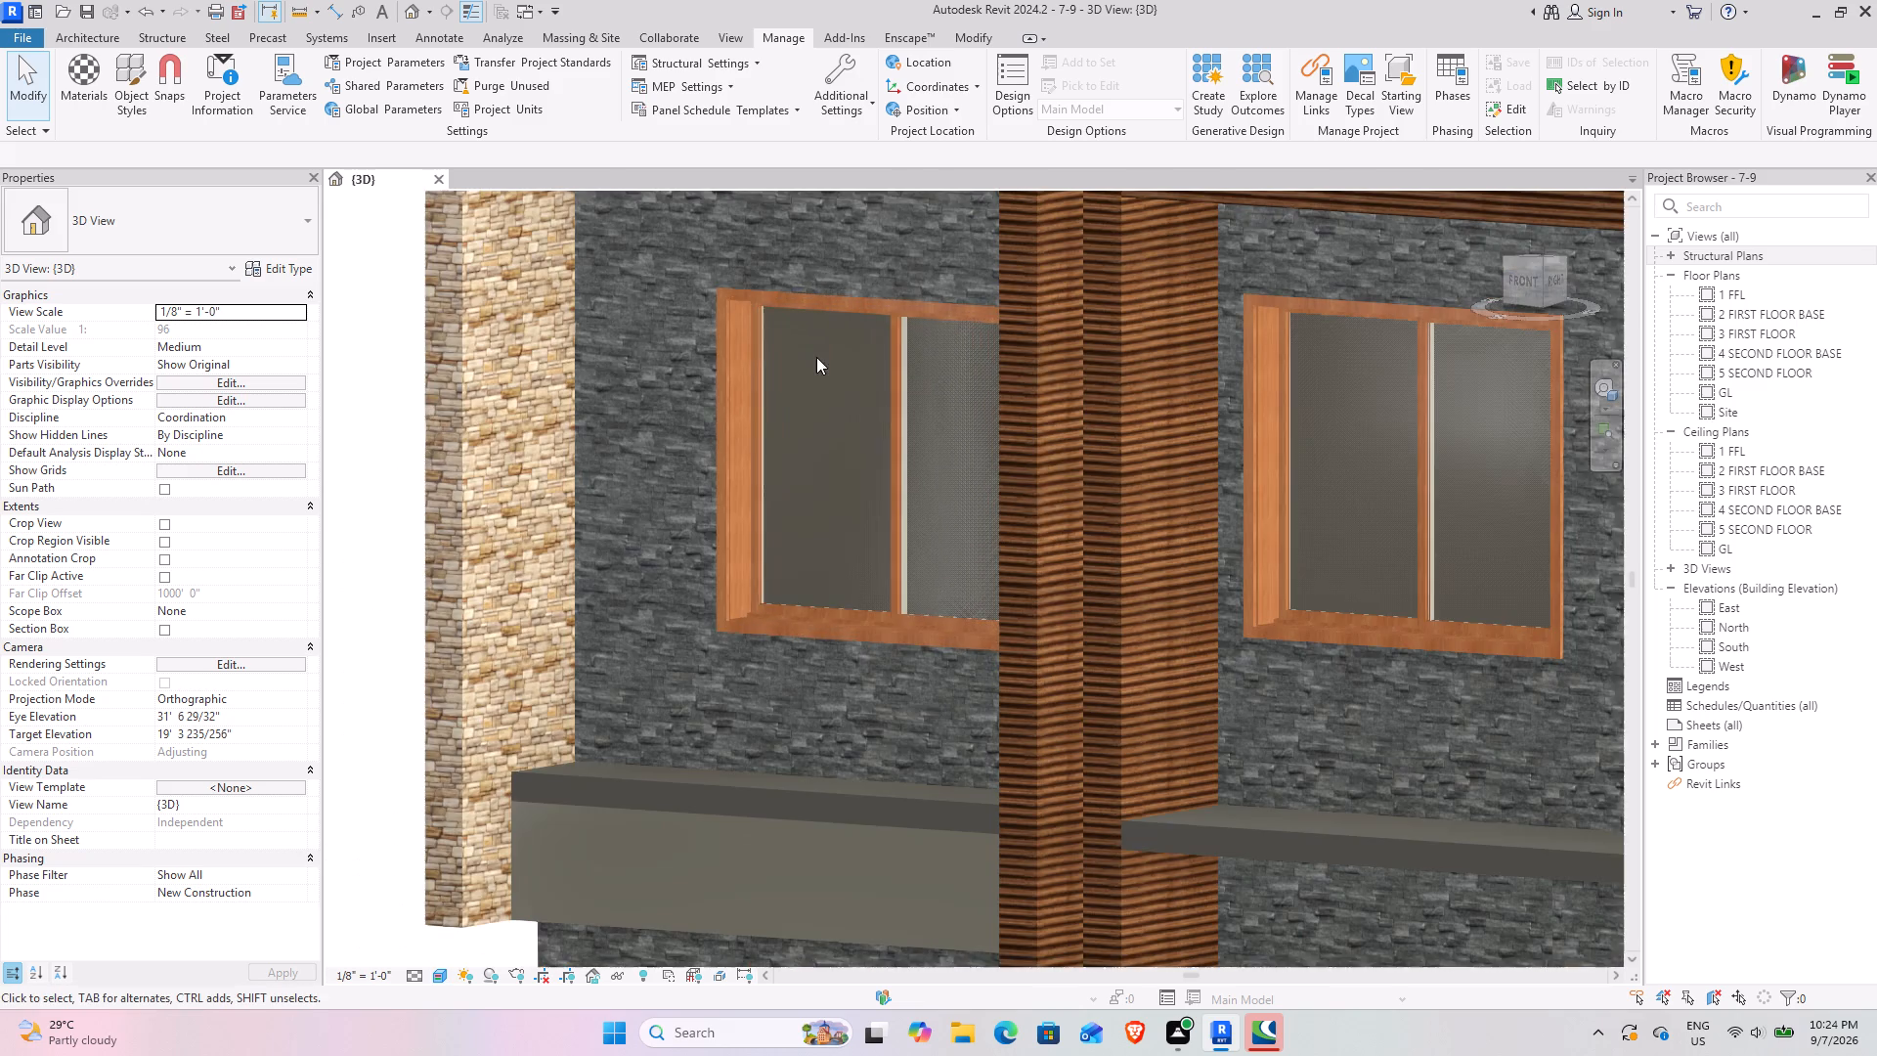
middle_click_drag(764, 439, 1030, 358, "shift")
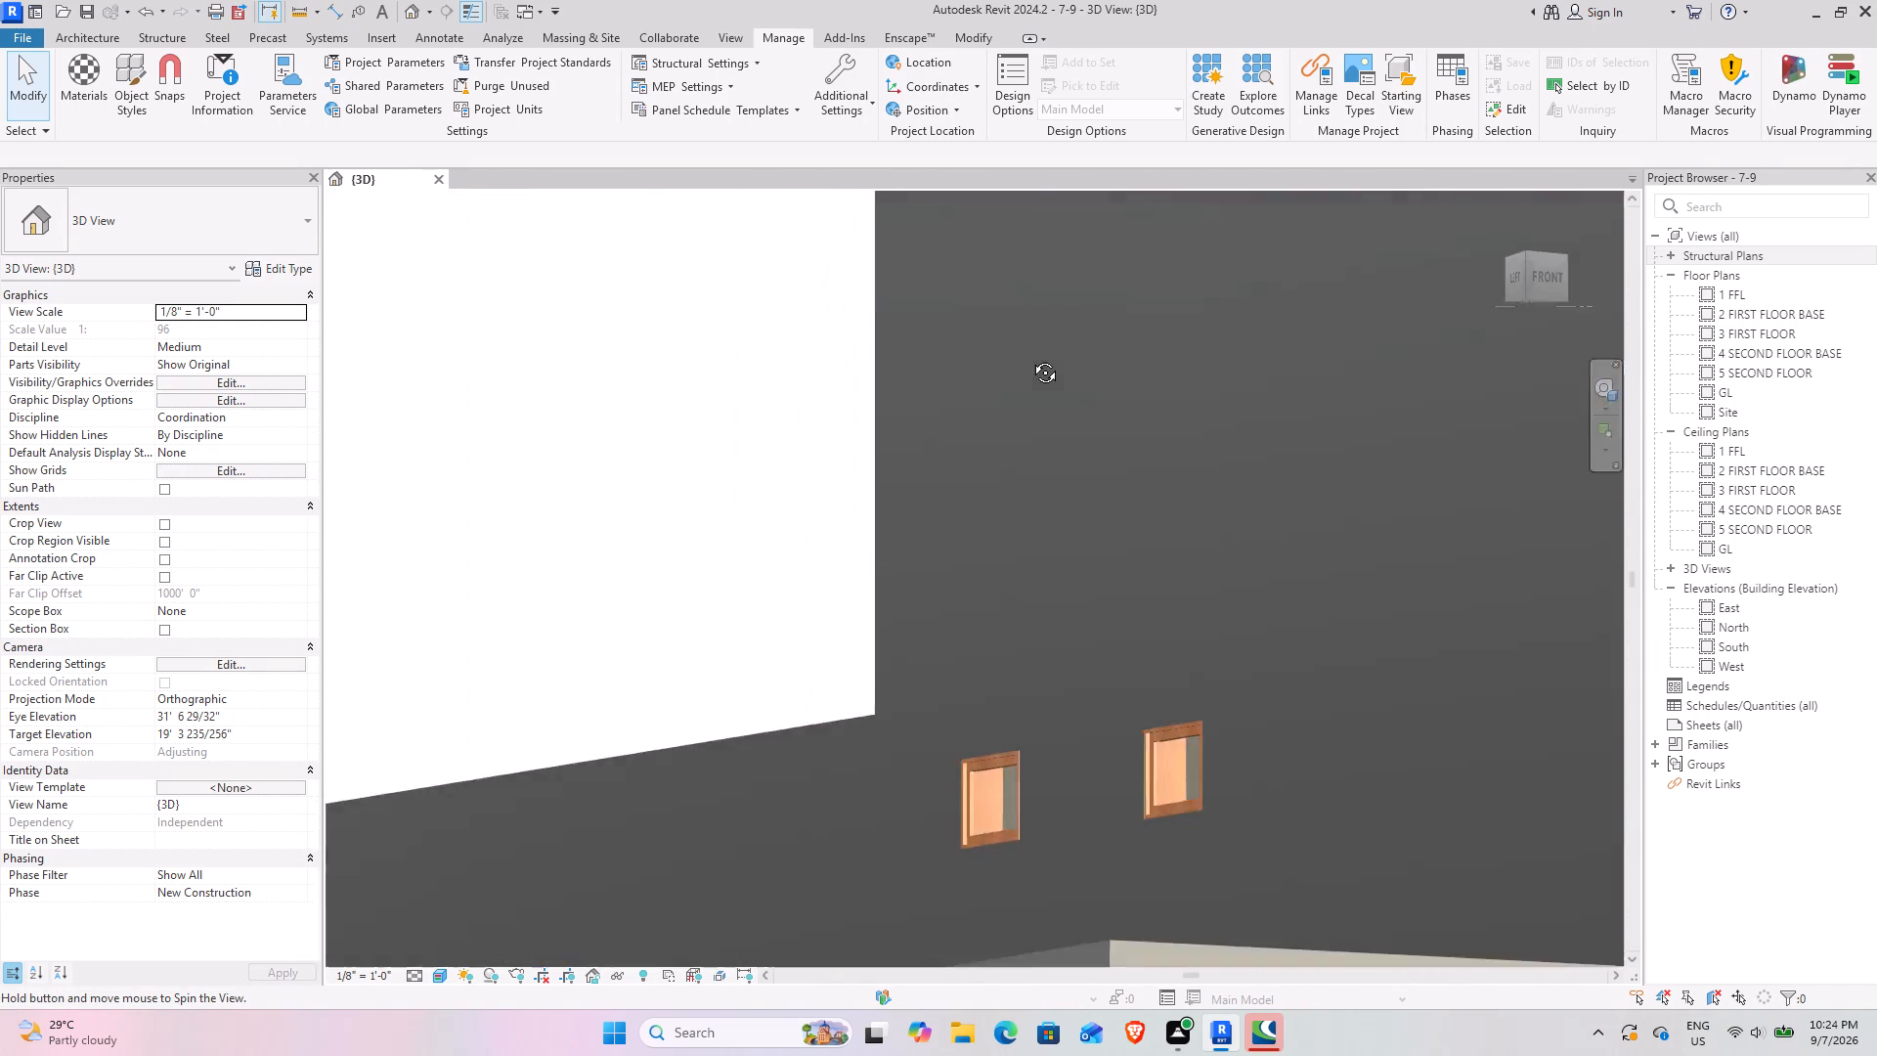
middle_click_drag(1030, 358, 997, 376, "shift")
scroll(998, 377, "up", 1)
scroll(1001, 373, "down", 4)
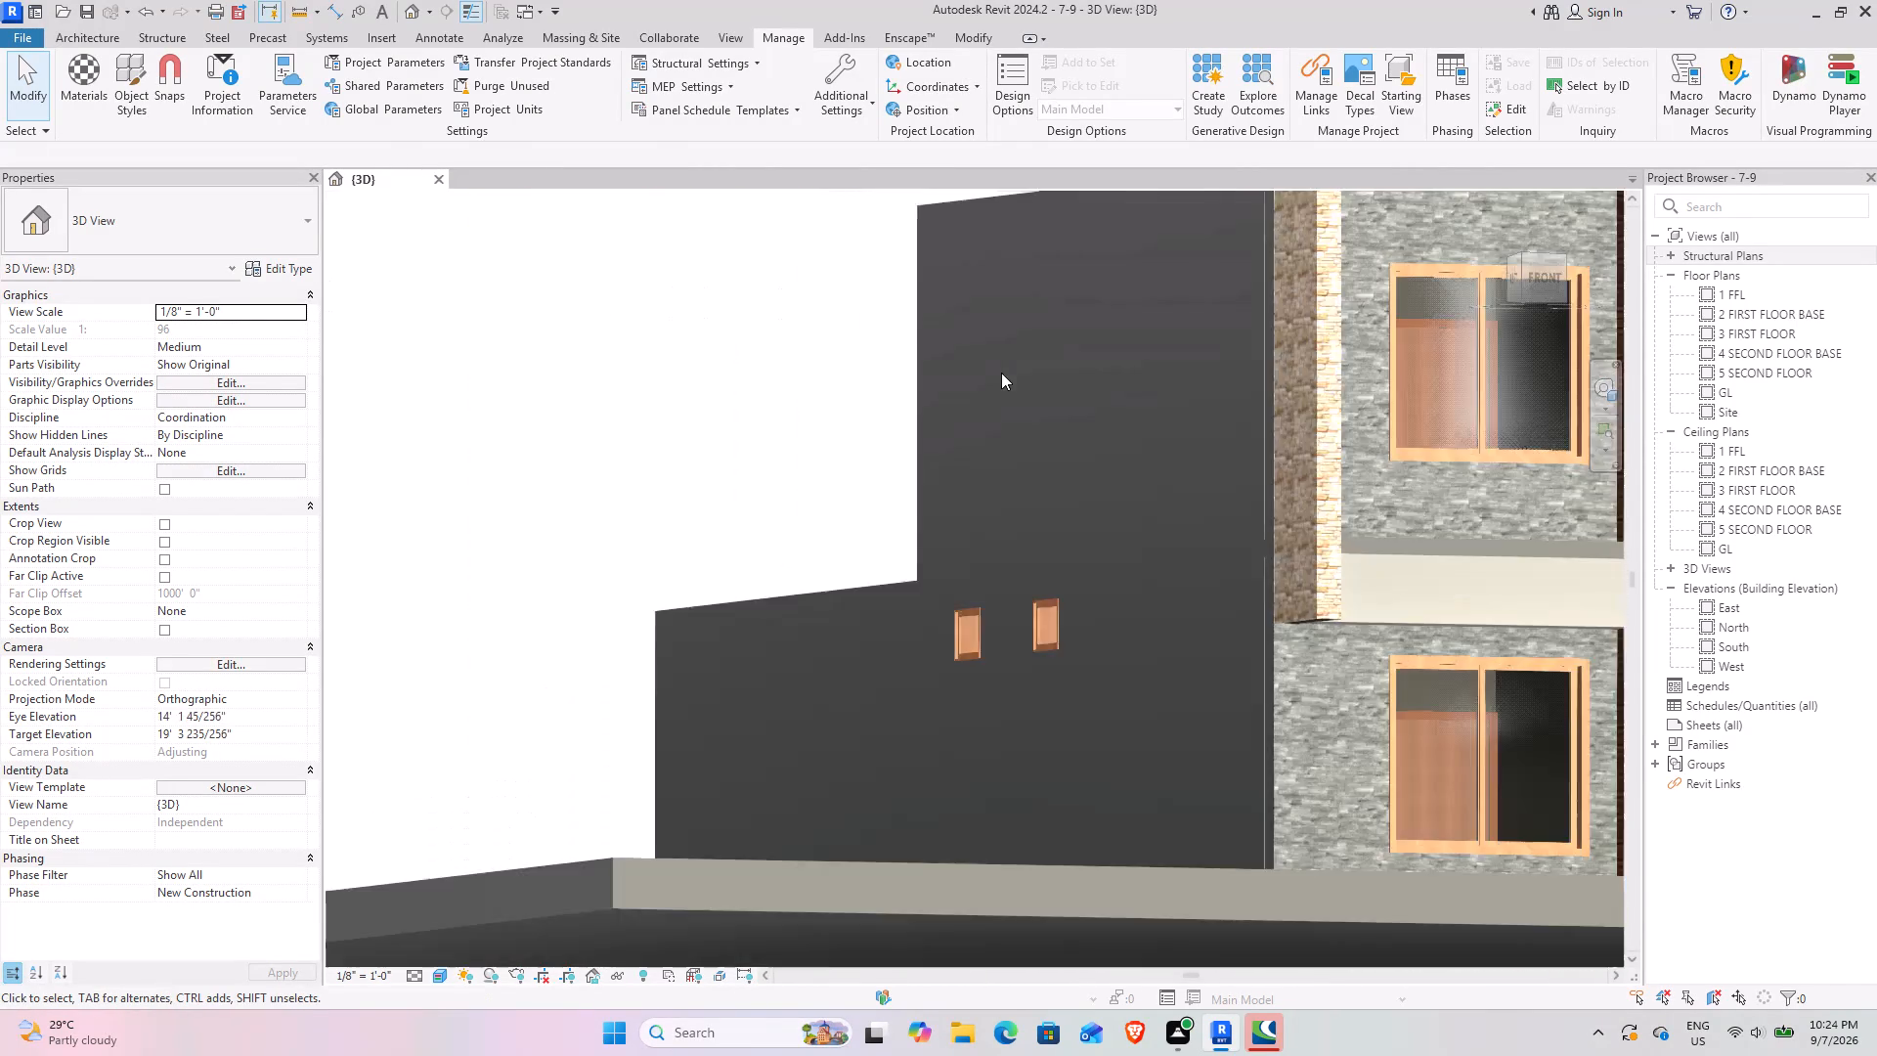
scroll(1001, 373, "down", 5)
middle_click_drag(1107, 377, 613, 382)
middle_click_drag(610, 386, 978, 502, "shift")
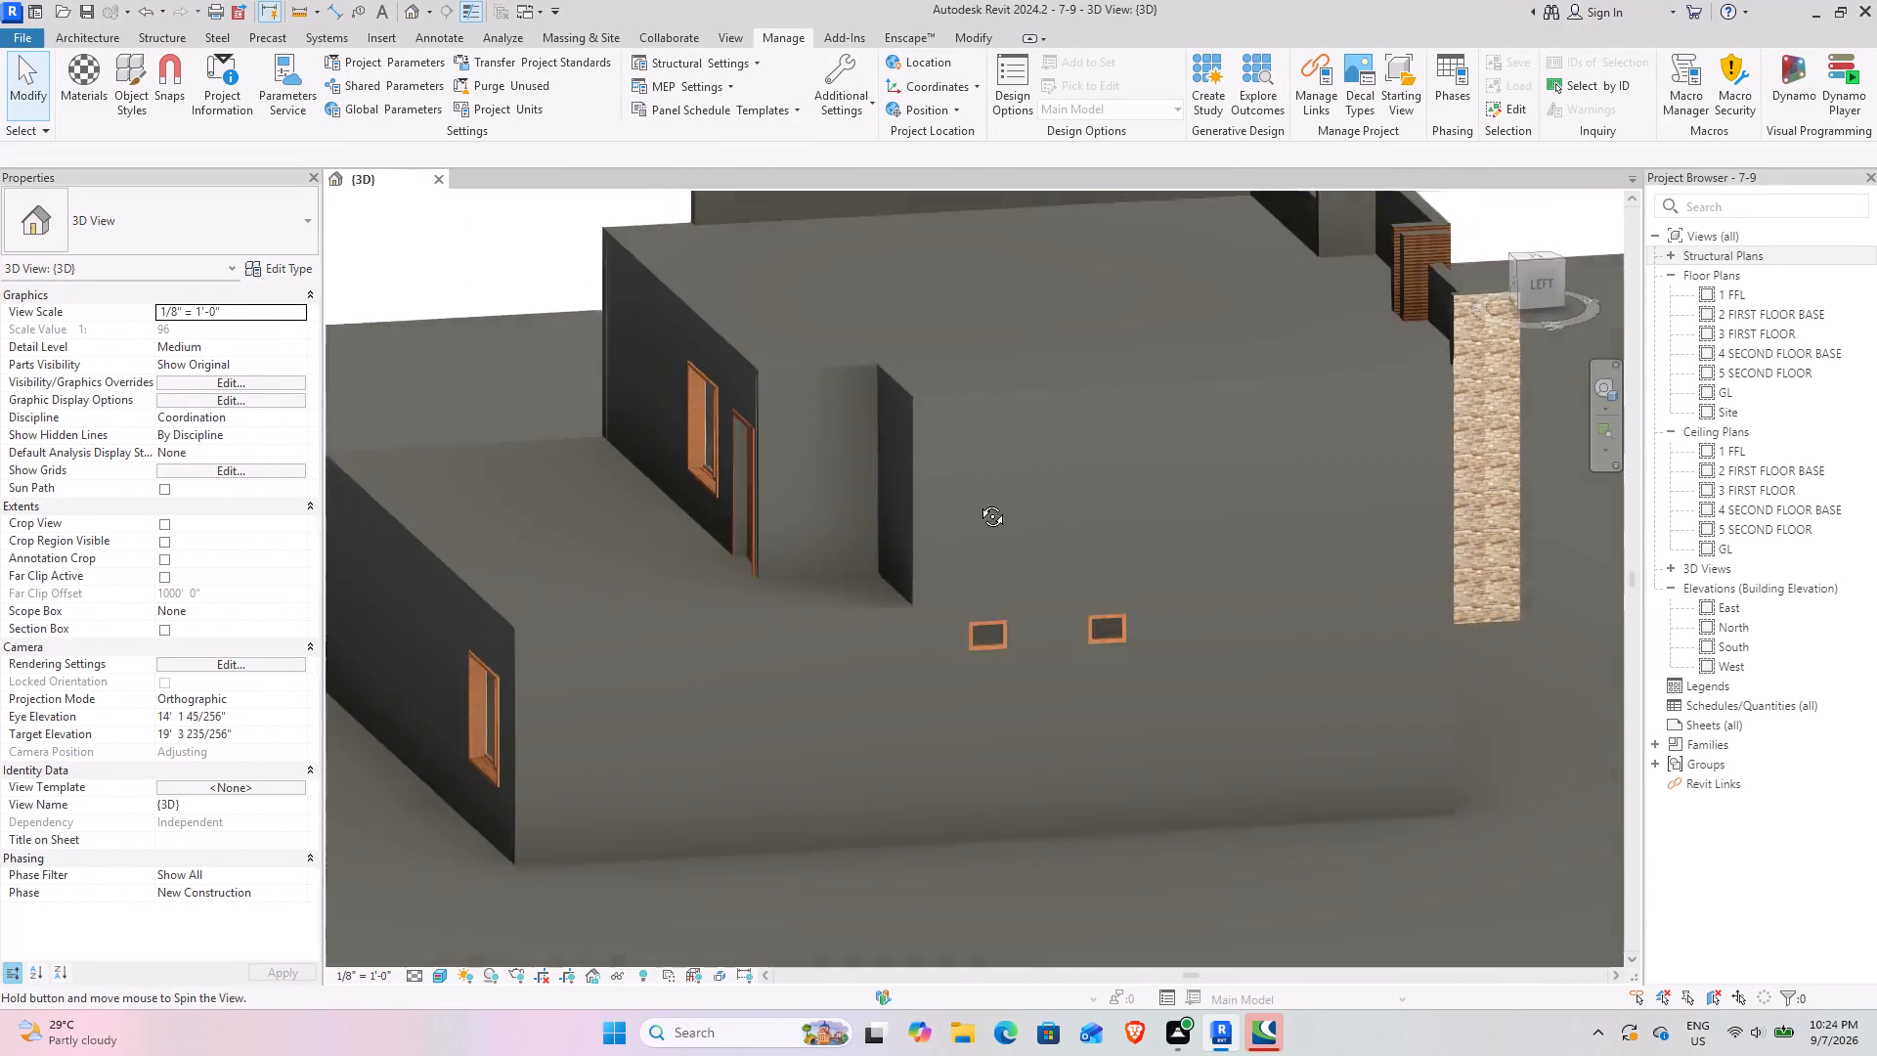
middle_click_drag(978, 502, 443, 545, "shift")
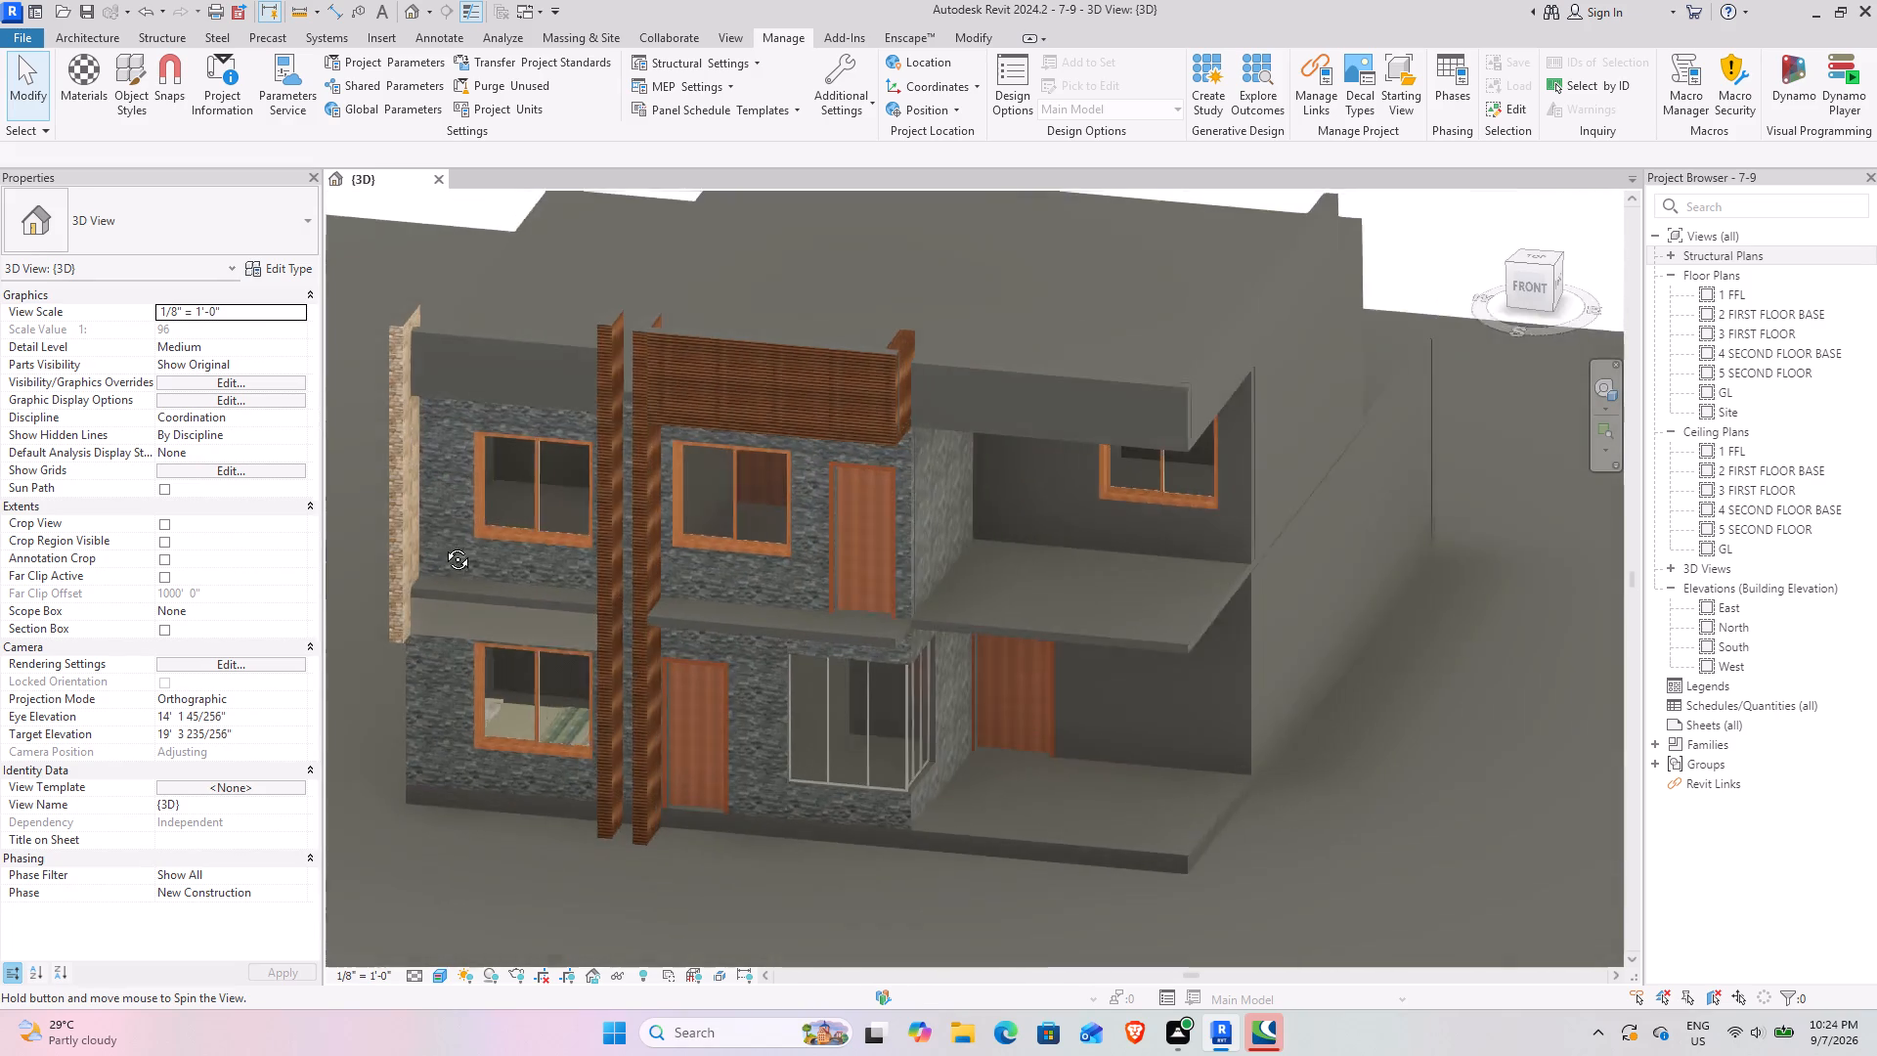
middle_click_drag(443, 545, 442, 545, "shift")
middle_click_drag(760, 586, 685, 555, "shift")
Inspect the first-floor balcony slab by selecting it from the front-right corner and again closer up.
left_click(1077, 613)
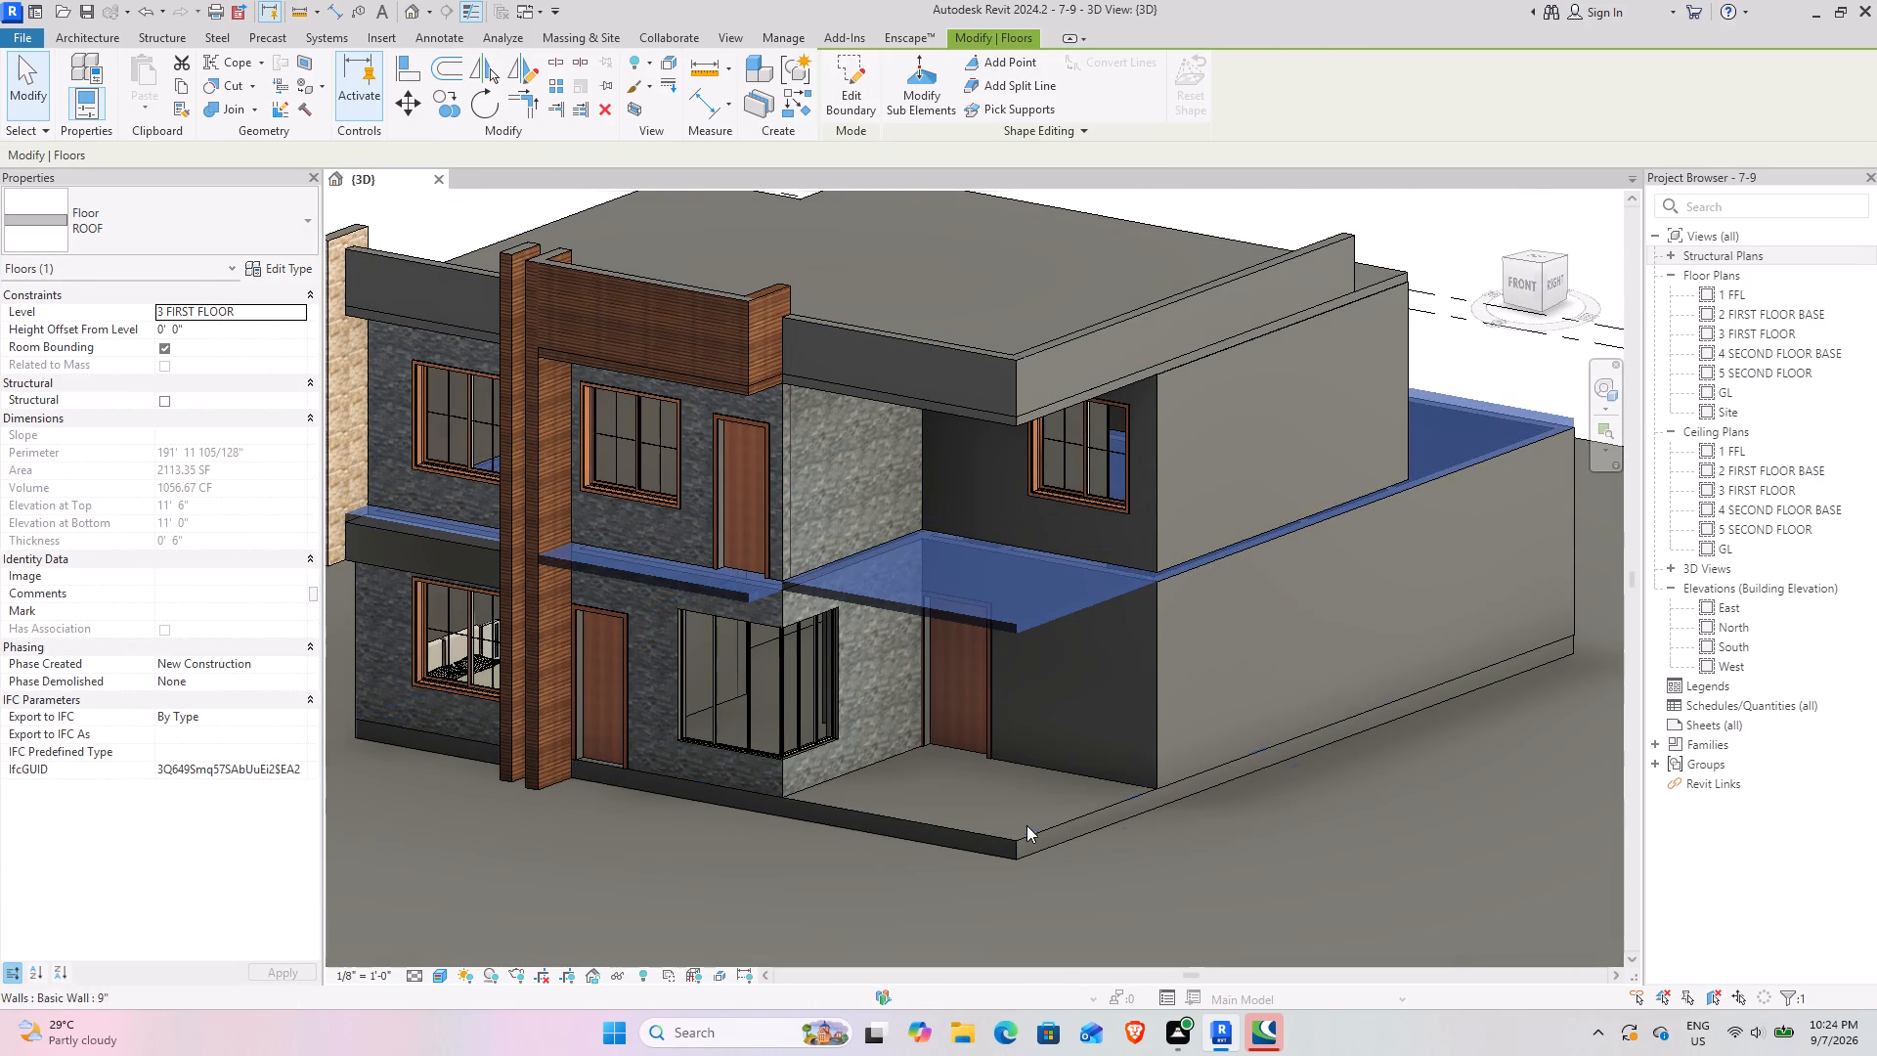
left_click(1026, 831)
left_click(1311, 902)
scroll(1054, 337, "up", 4)
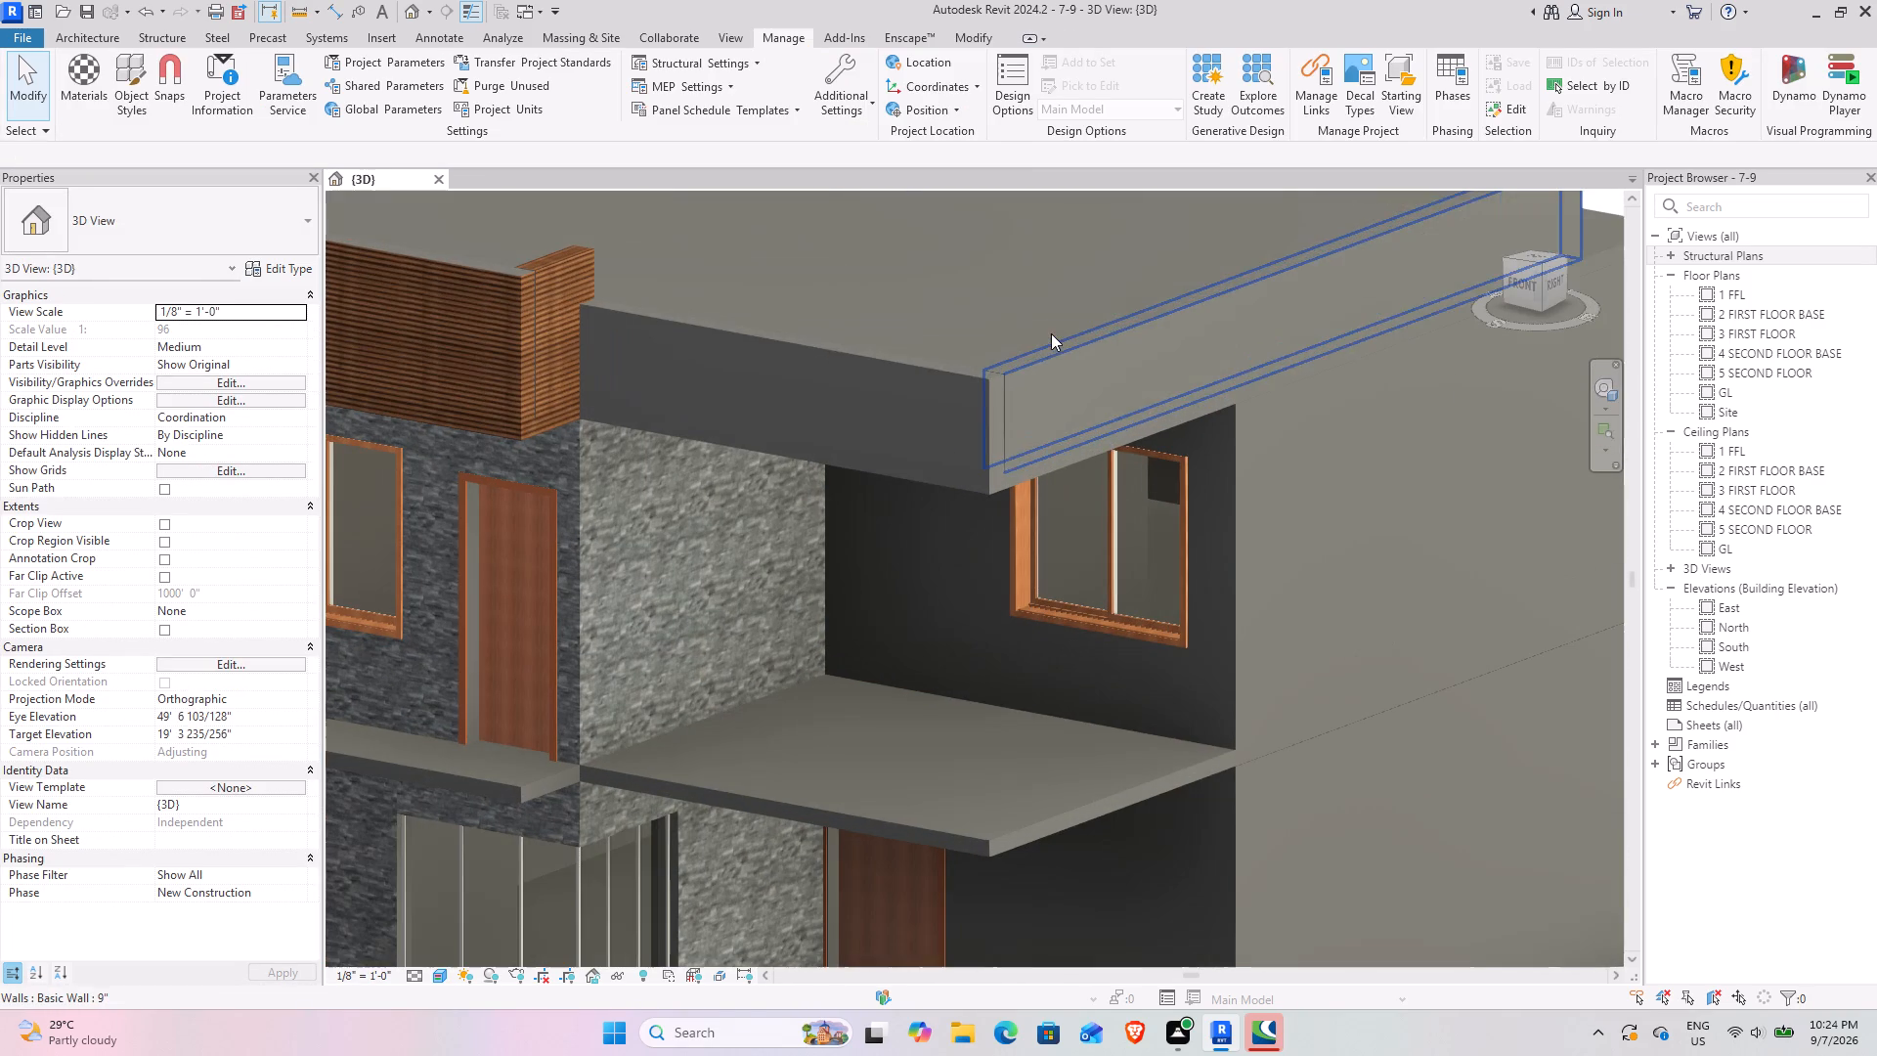
middle_click_drag(812, 583, 1000, 329)
left_click(728, 541)
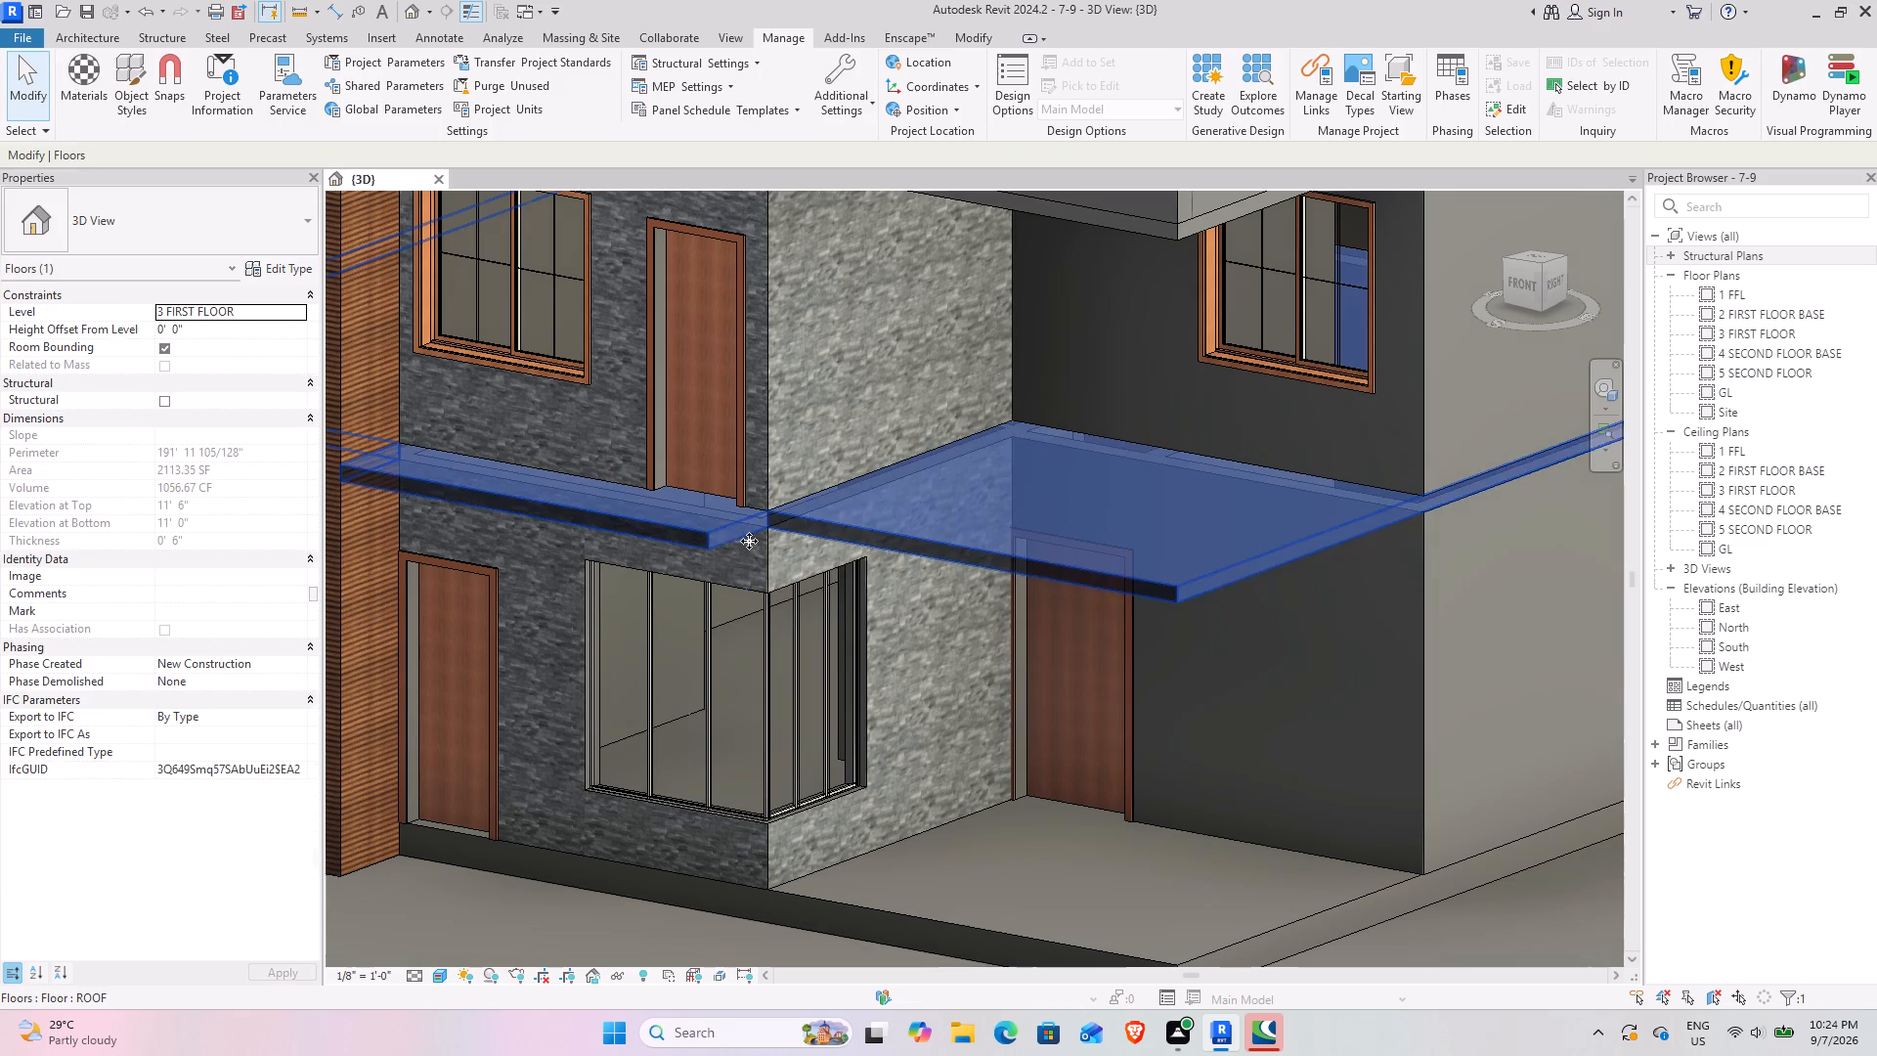
scroll(1071, 699, "down", 3)
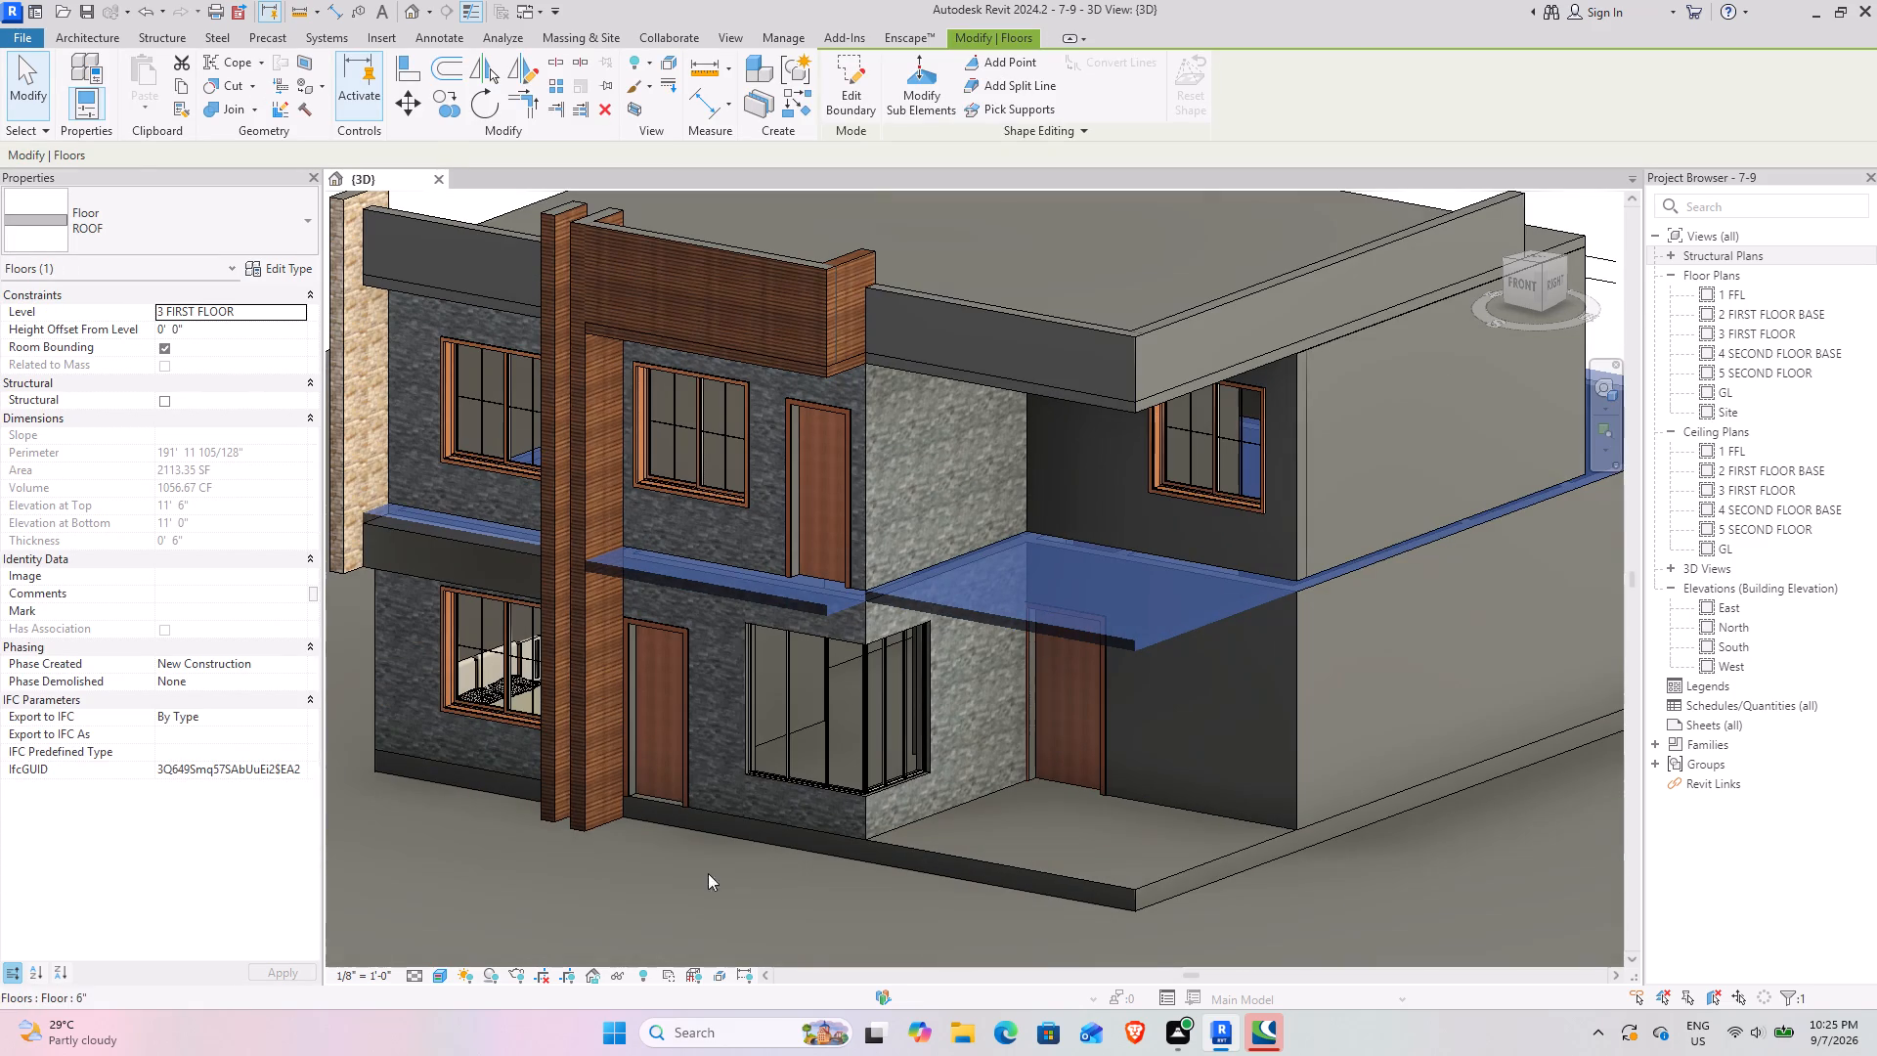
left_click(642, 879)
Examine the roof edges and parapets, selecting the upper-storey rear wall and the roof slab at the rear corner.
middle_click_drag(1028, 293, 880, 664)
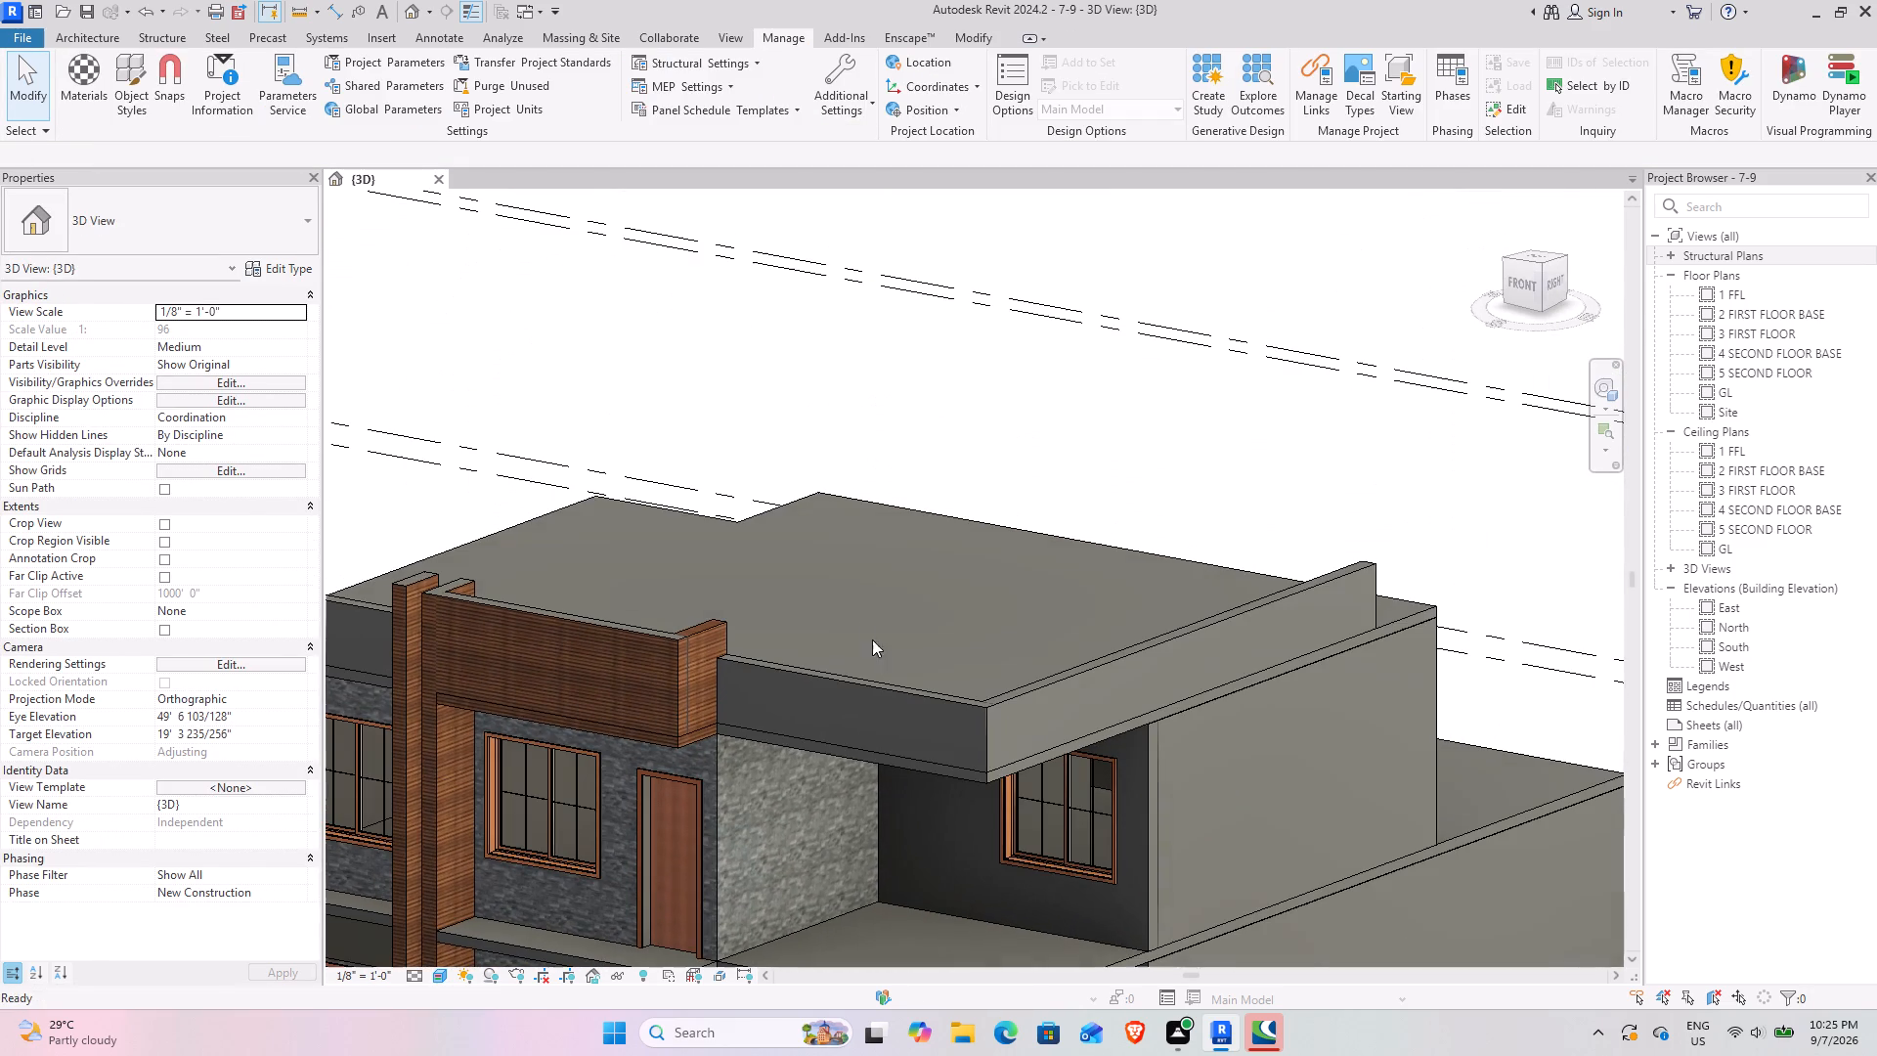
left_click(848, 494)
left_click(922, 432)
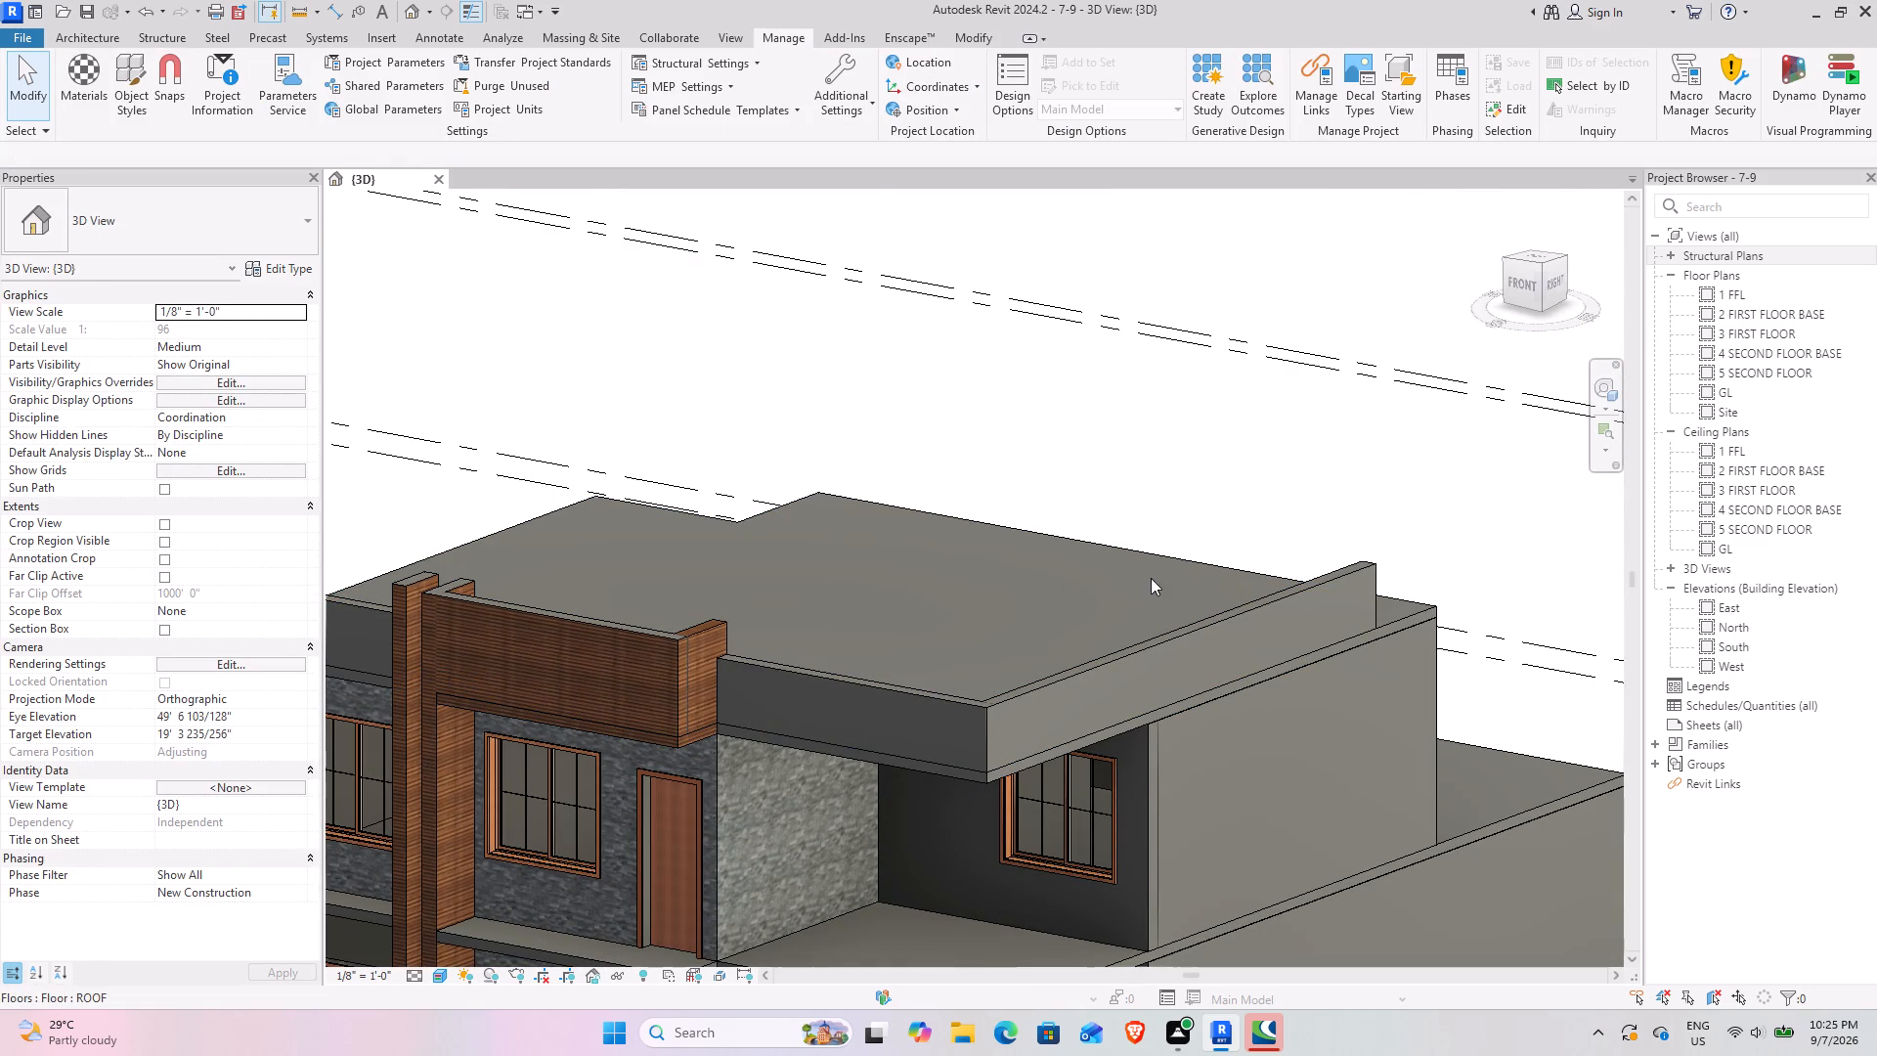
middle_click_drag(1181, 759, 1194, 503)
scroll(1172, 600, "up", 4)
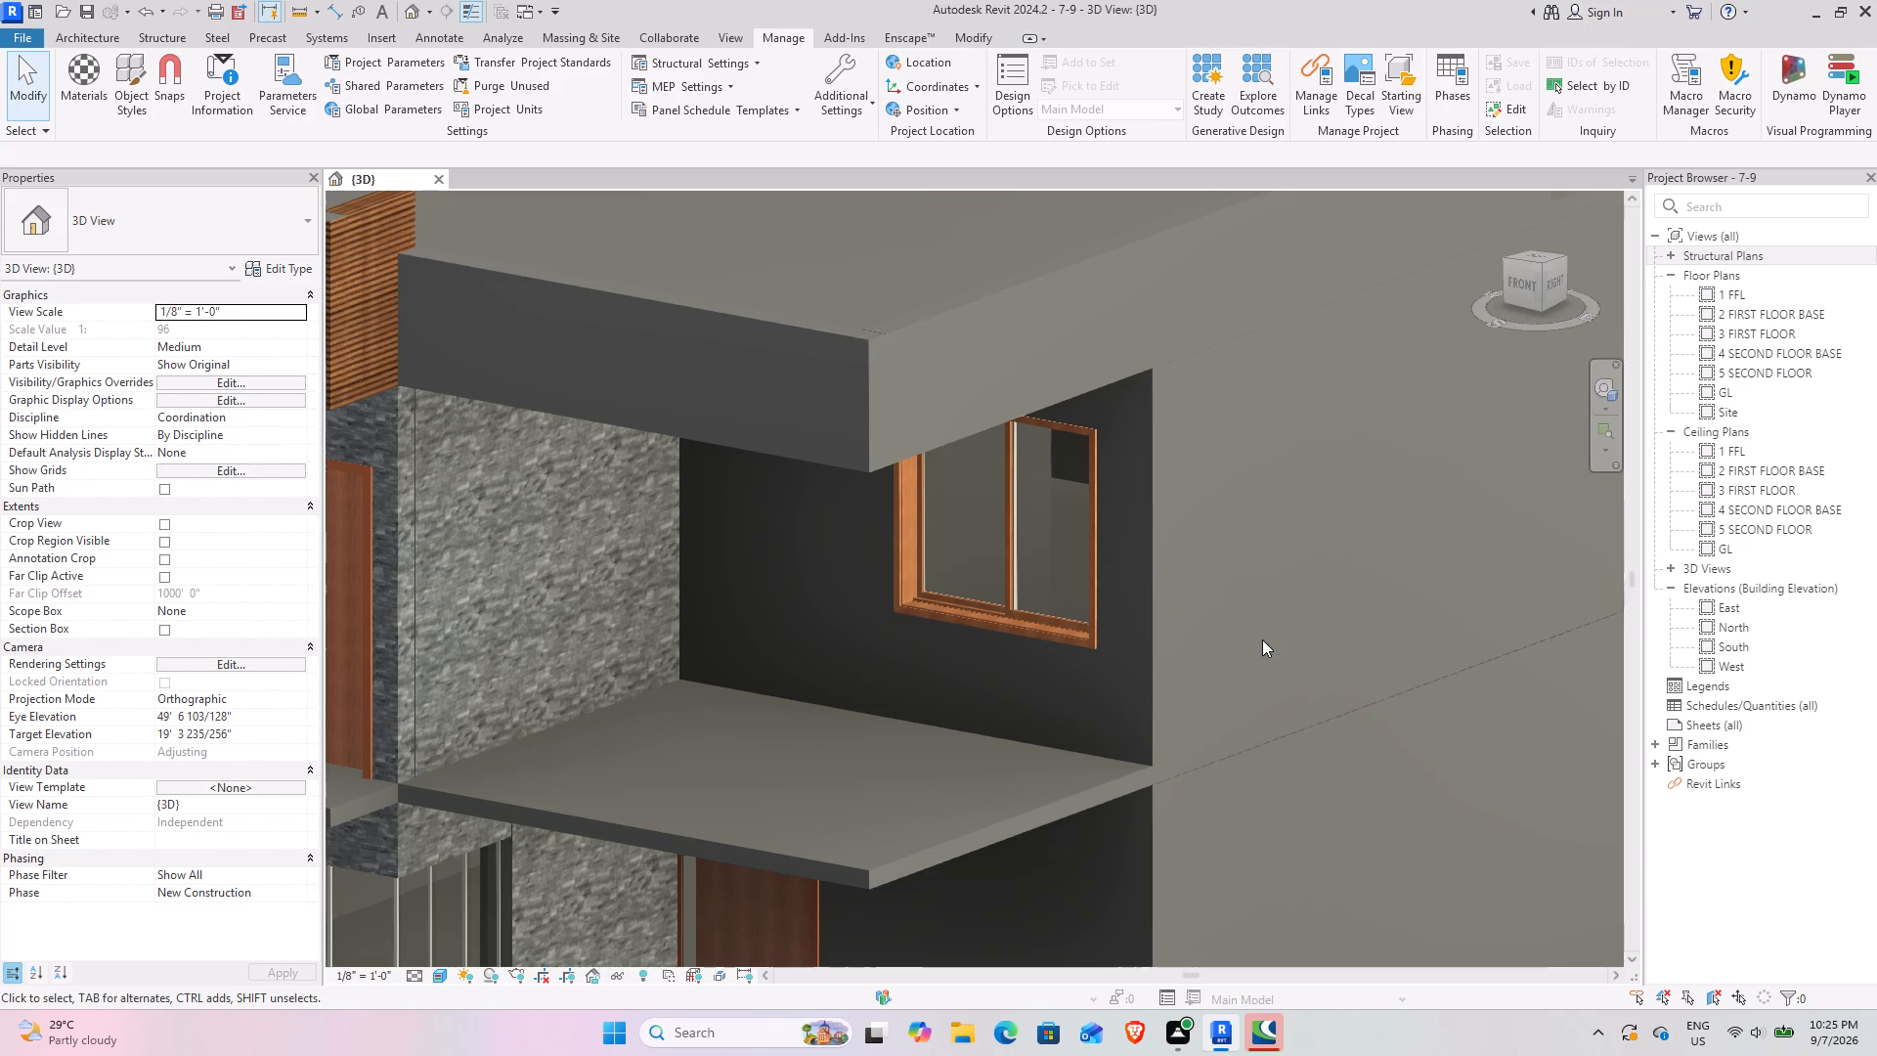
middle_click_drag(1248, 639, 884, 738, "shift")
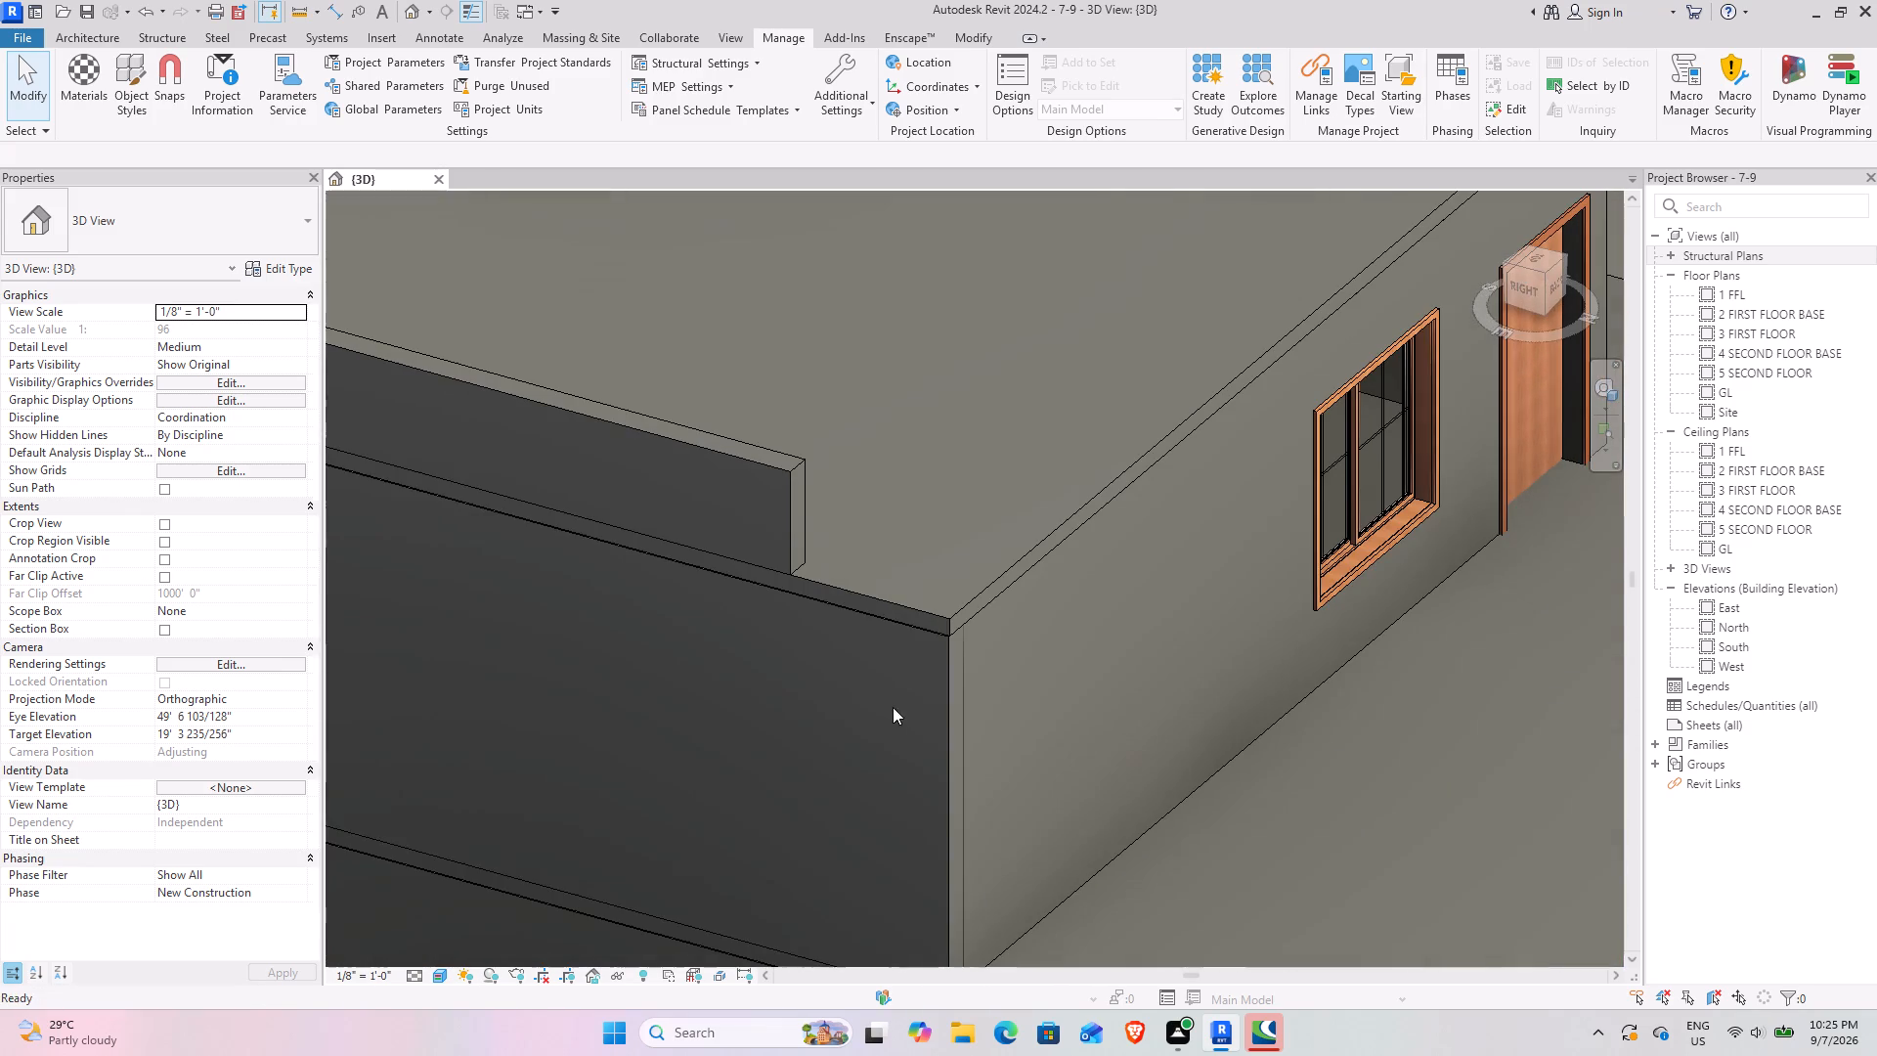
left_click(976, 622)
left_click(905, 606)
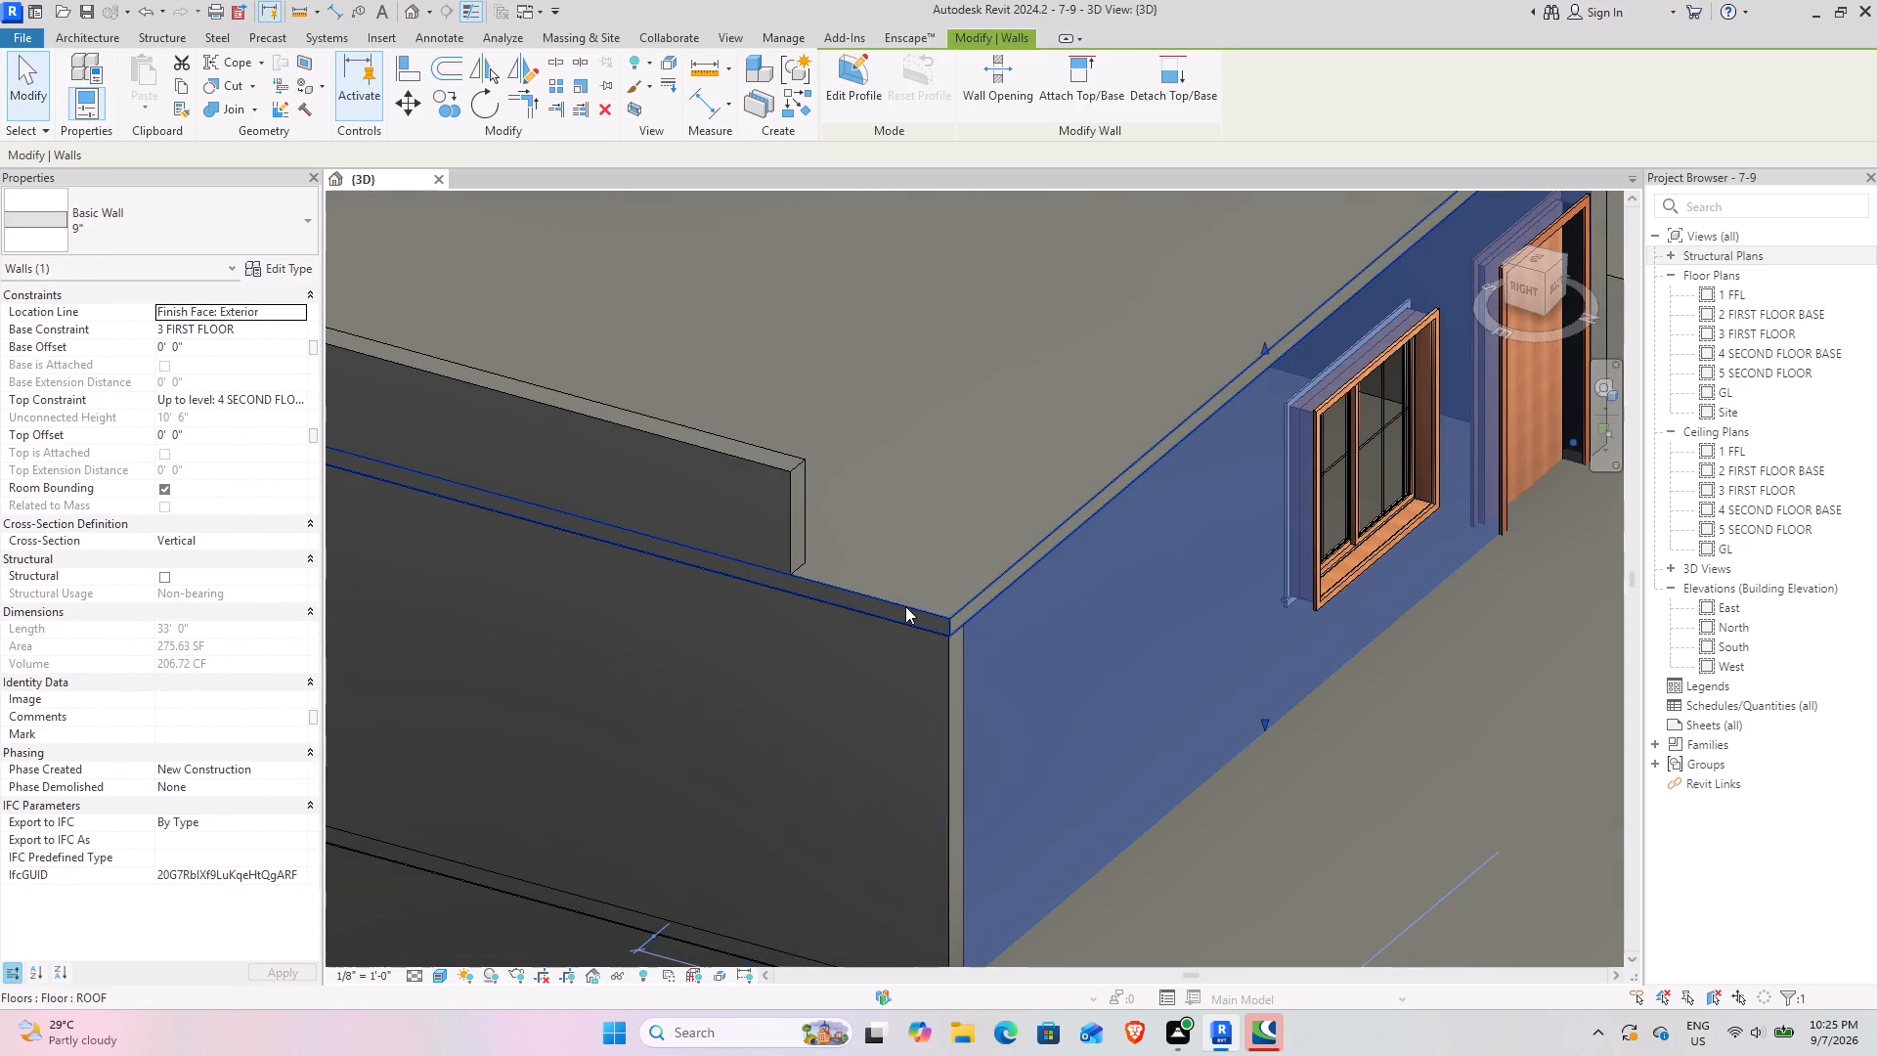
scroll(738, 376, "up", 8)
scroll(738, 375, "down", 4)
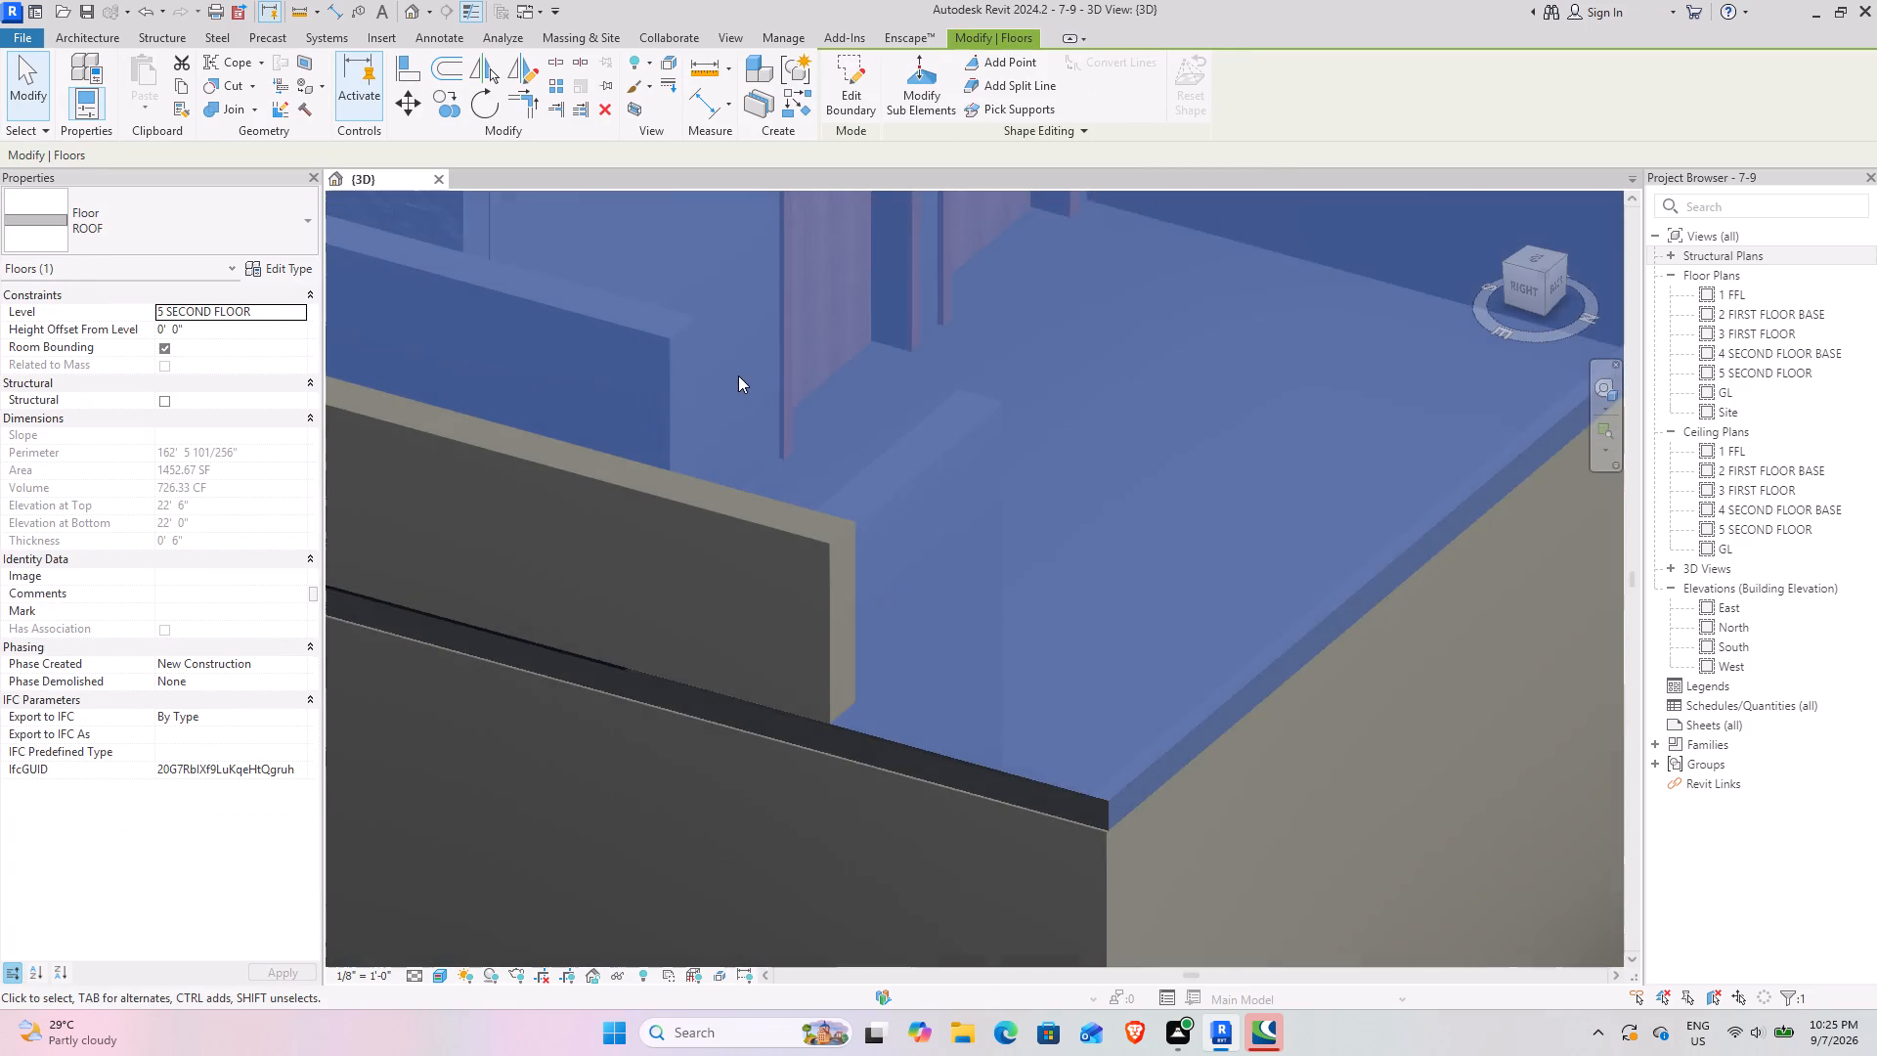
scroll(738, 375, "down", 20)
scroll(738, 375, "down", 2)
left_click(1201, 664)
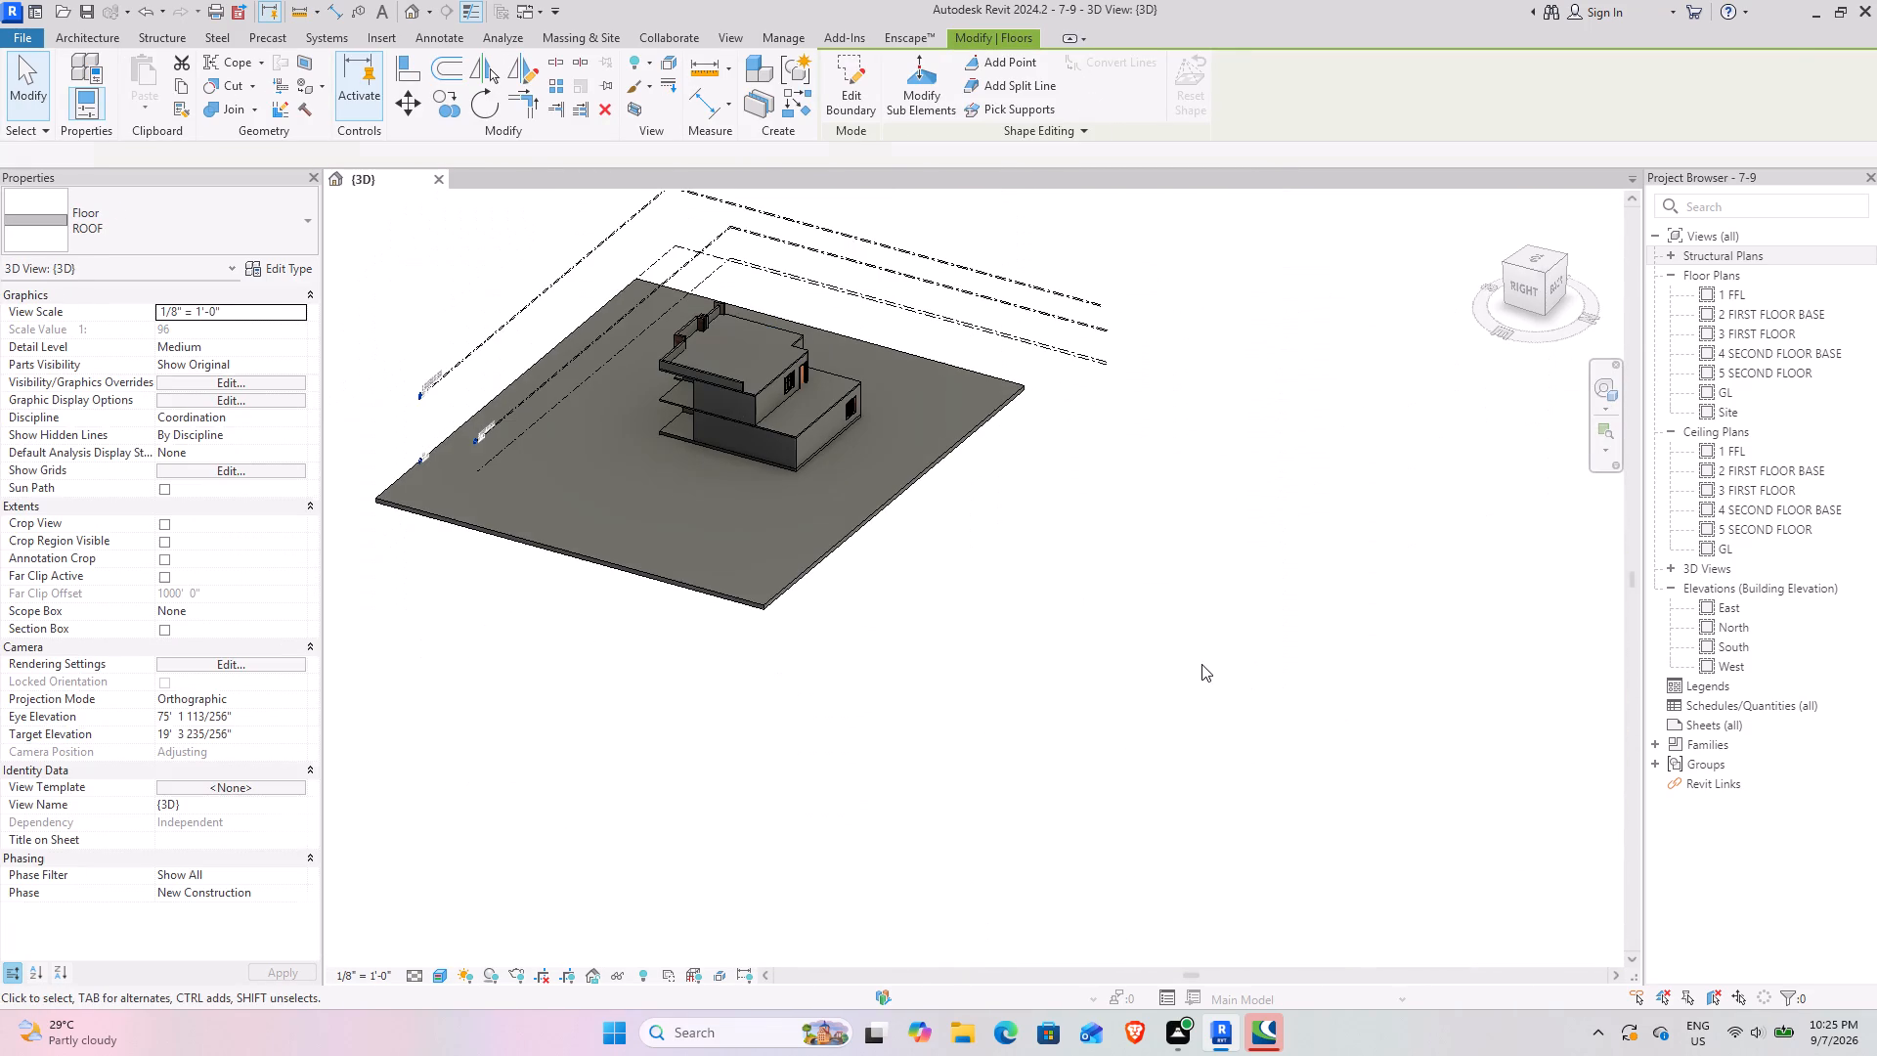
Examine the whole house on its ground slab from the front-right, side and raised corner angles.
middle_click_drag(1018, 597, 1402, 452, "shift")
middle_click_drag(1402, 452, 1401, 452, "shift")
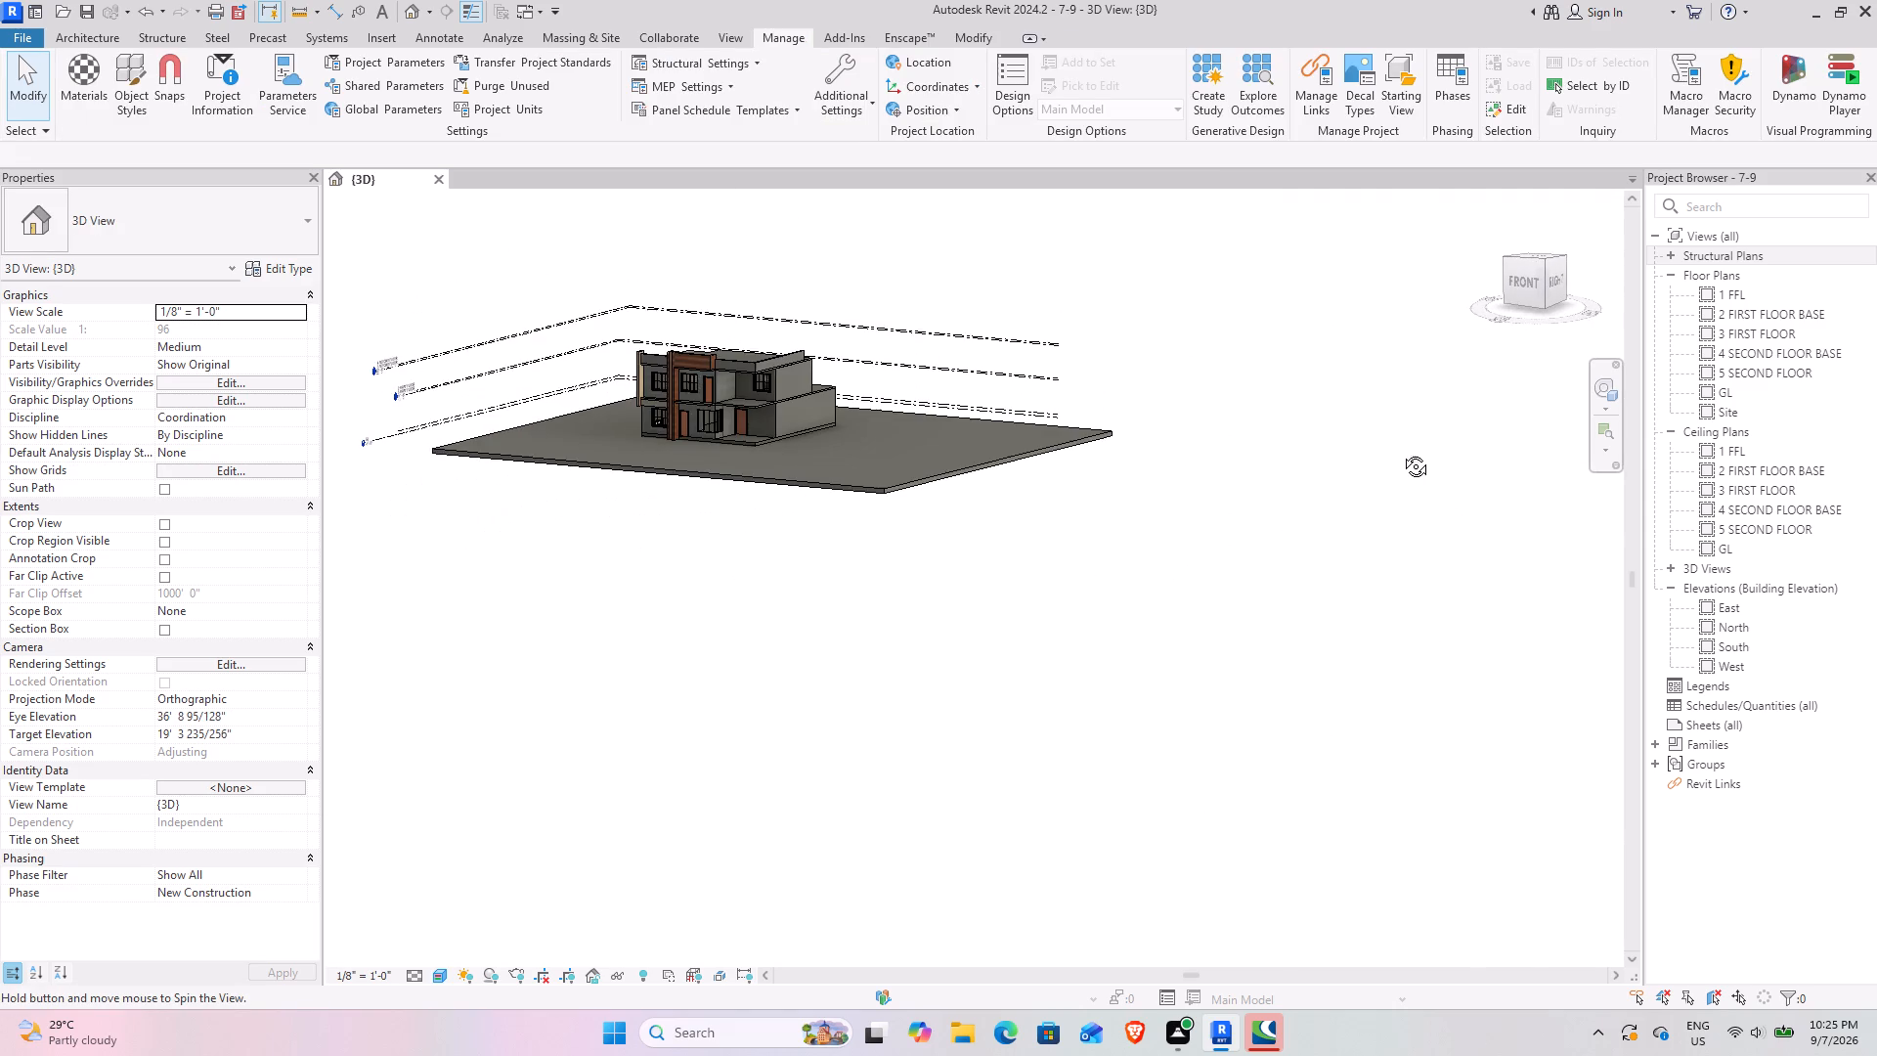
middle_click_drag(1401, 452, 1172, 581, "shift")
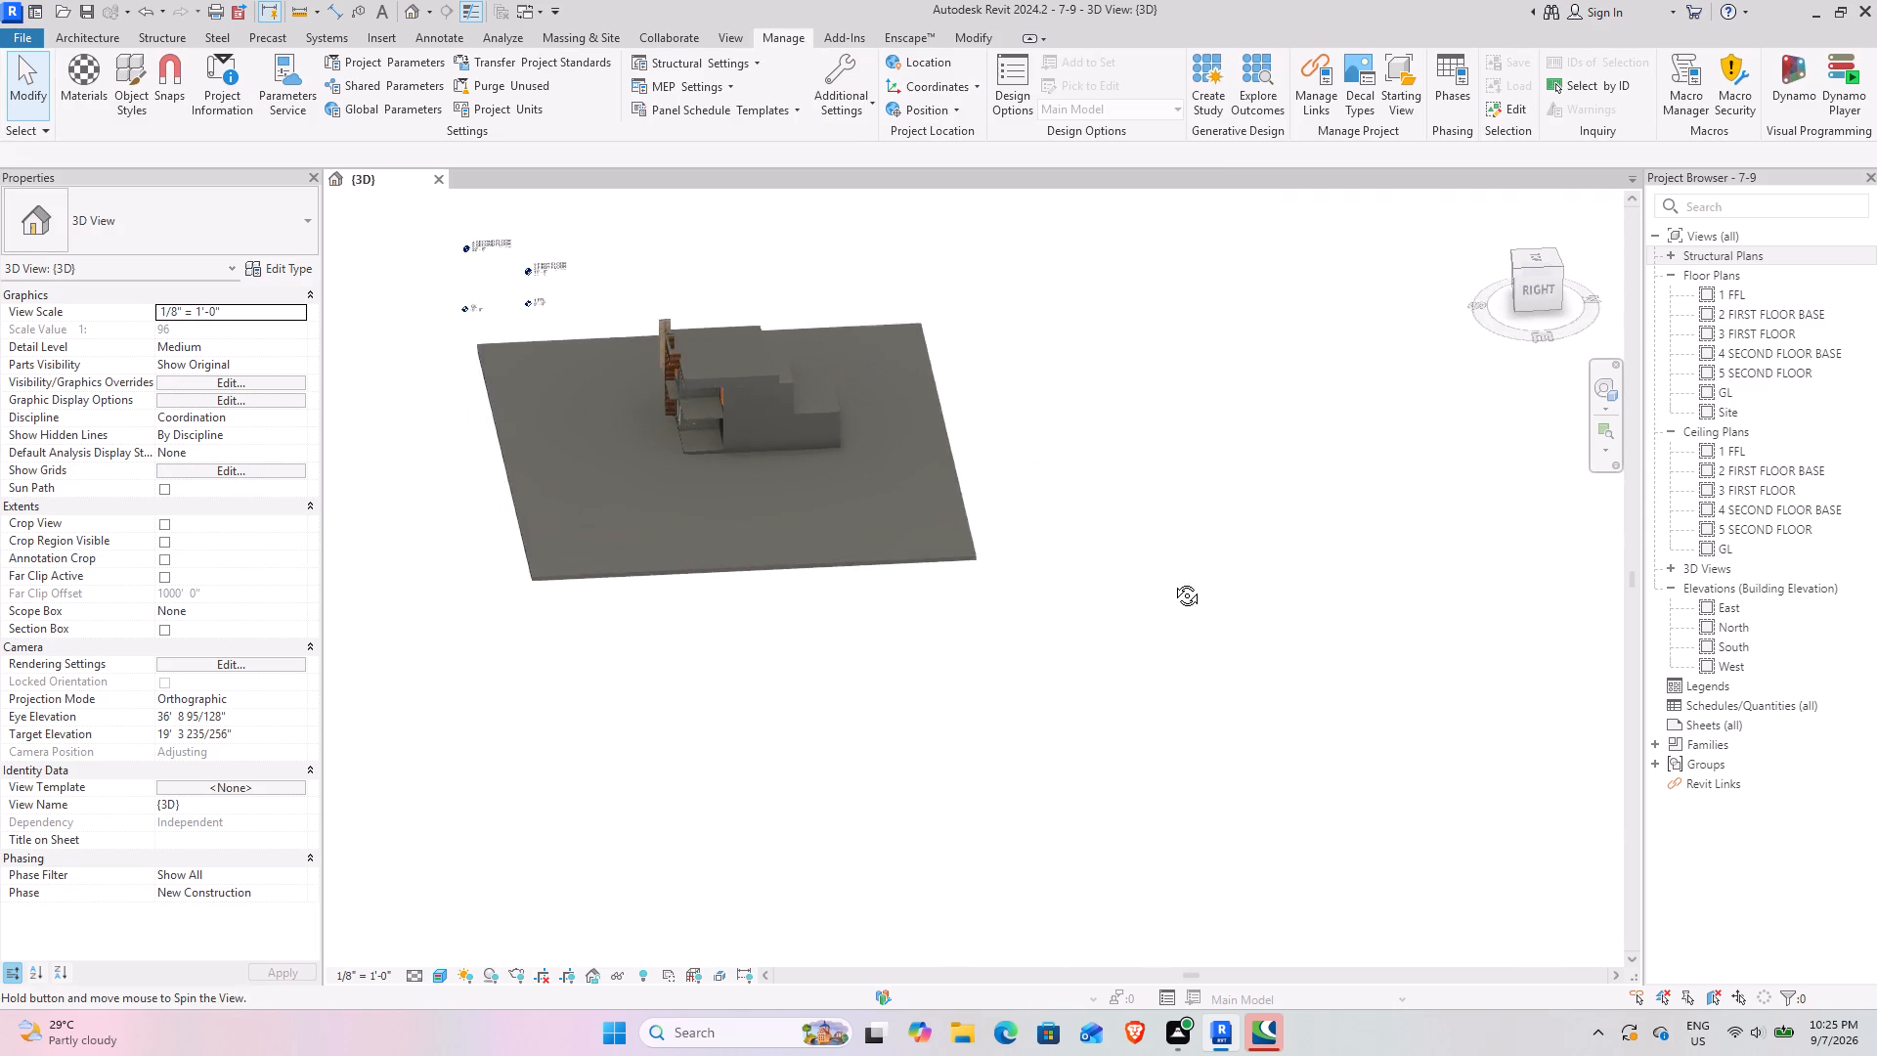
middle_click_drag(1172, 581, 1296, 594, "shift")
scroll(737, 505, "up", 2)
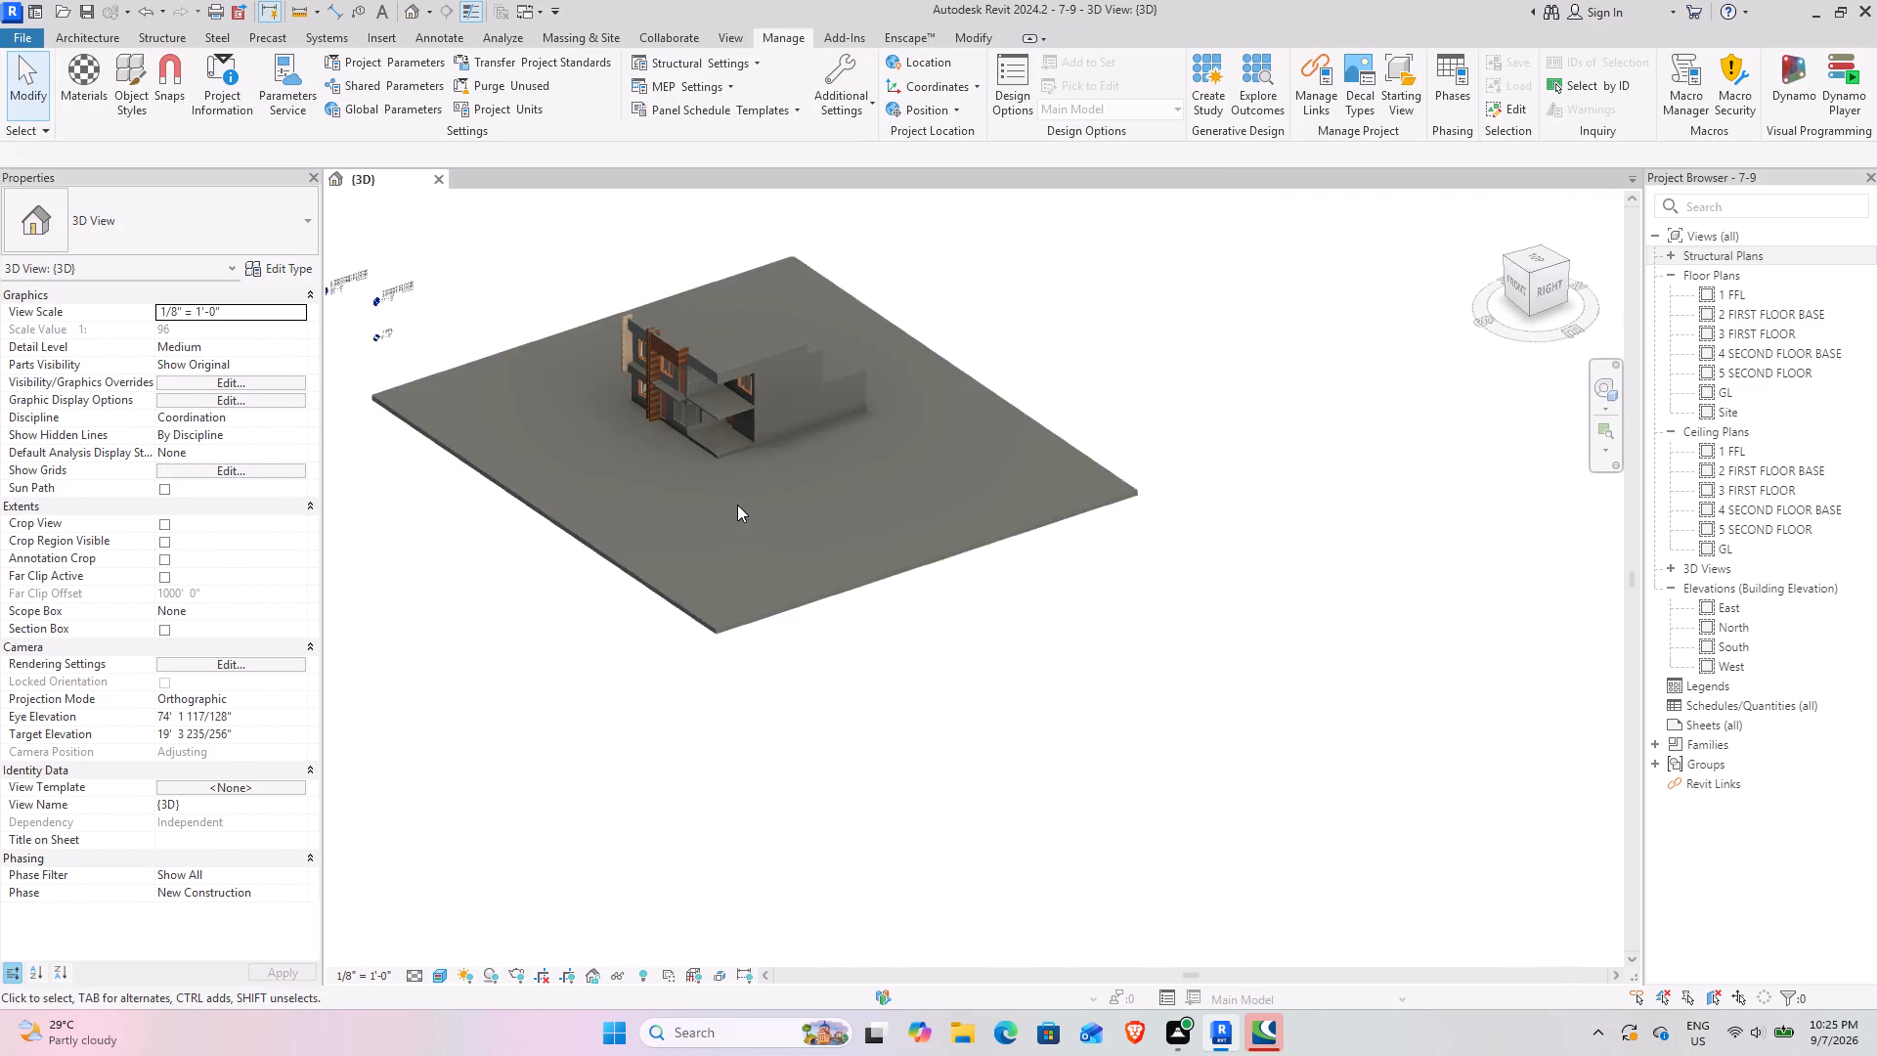
scroll(737, 505, "up", 1)
middle_click_drag(799, 505, 947, 623)
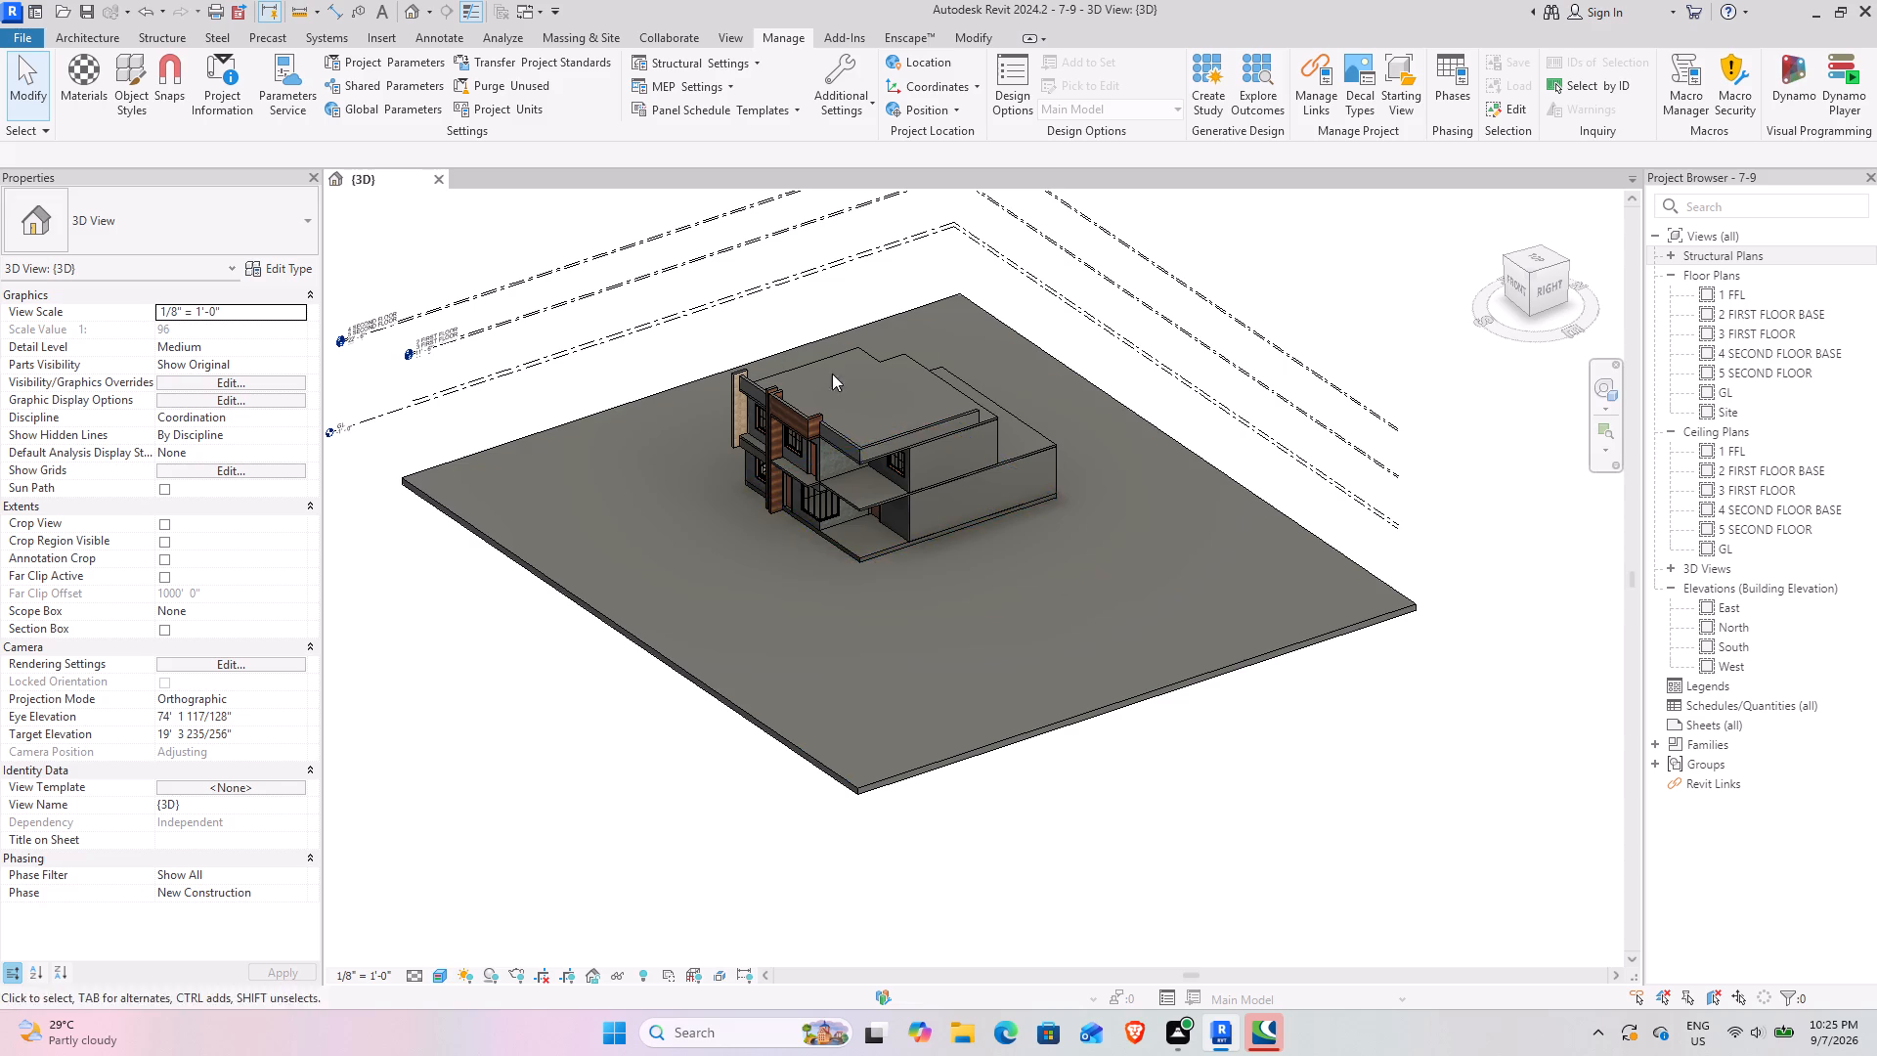
Paint the top faces of the wood-clad front parapet, its side return and the adjoining tall pillar with the st wall material.
scroll(817, 366, "up", 5)
scroll(742, 451, "up", 9)
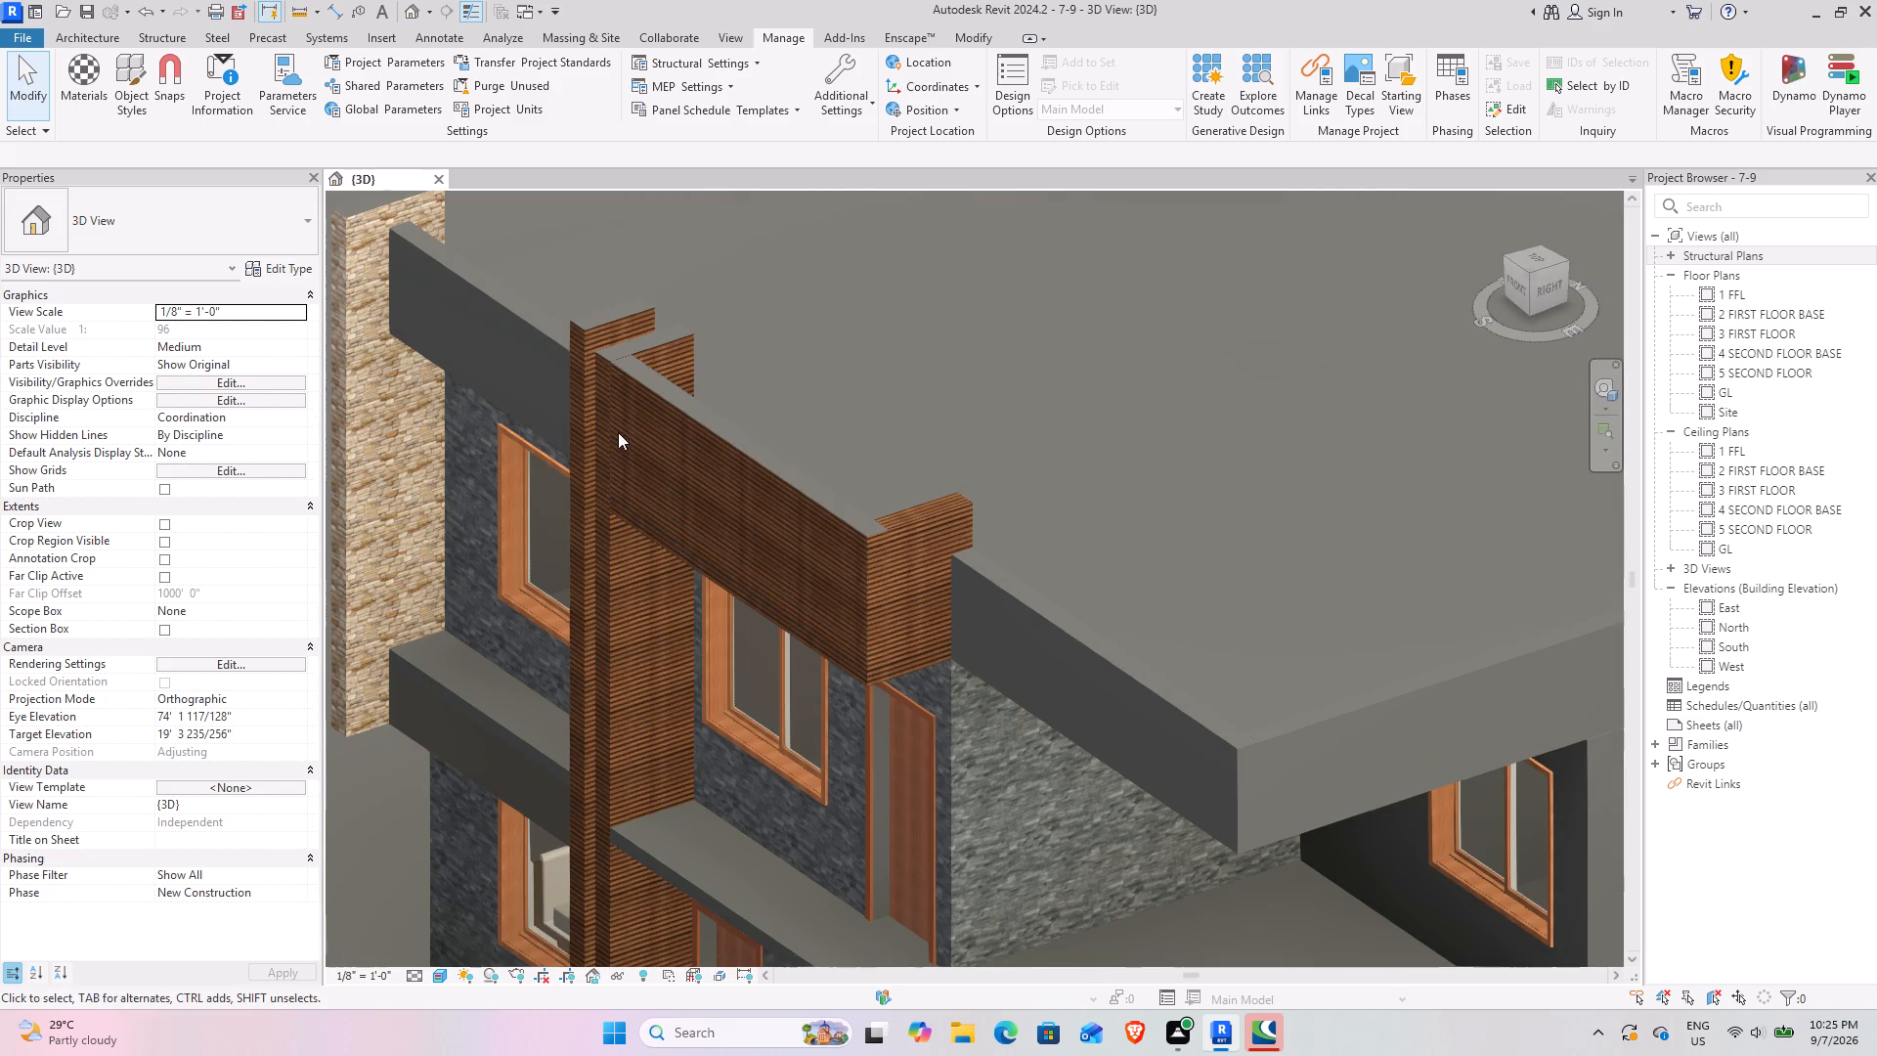
scroll(757, 380, "up", 5)
middle_click_drag(647, 388, 827, 418)
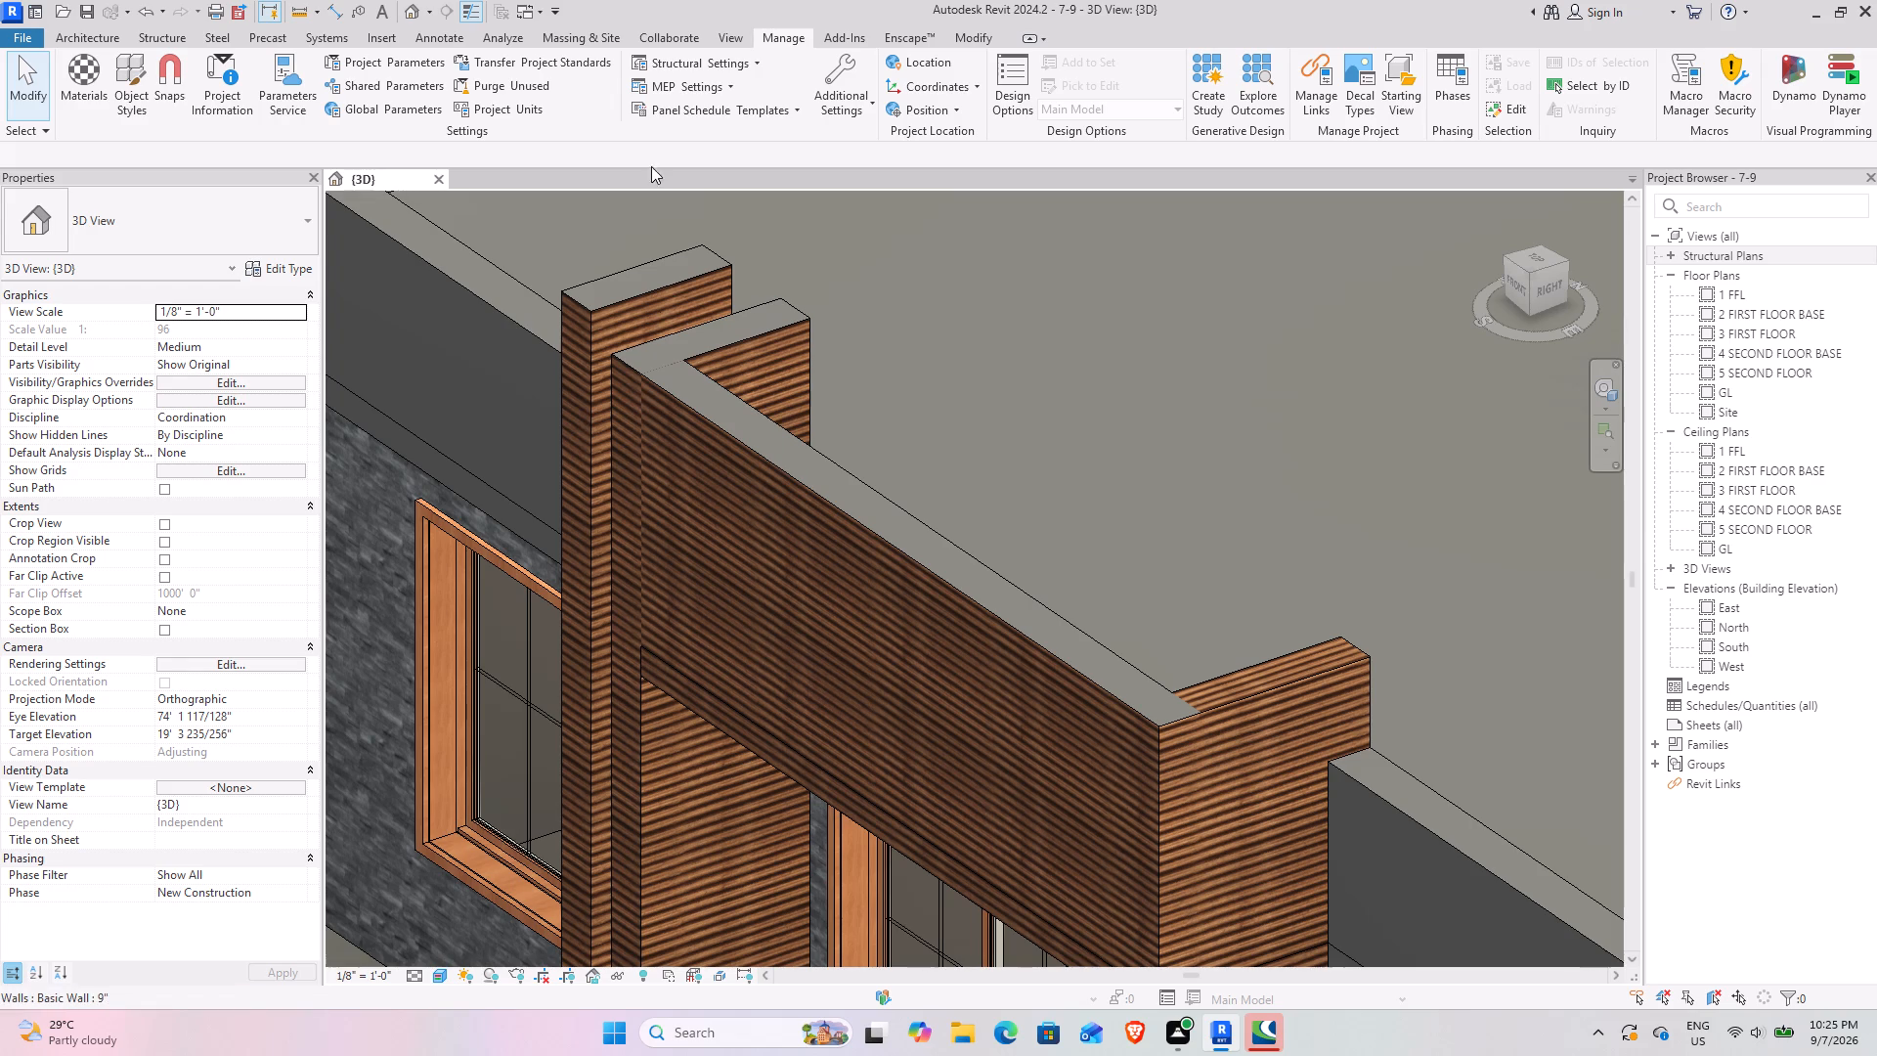
scroll(646, 362, "up", 4)
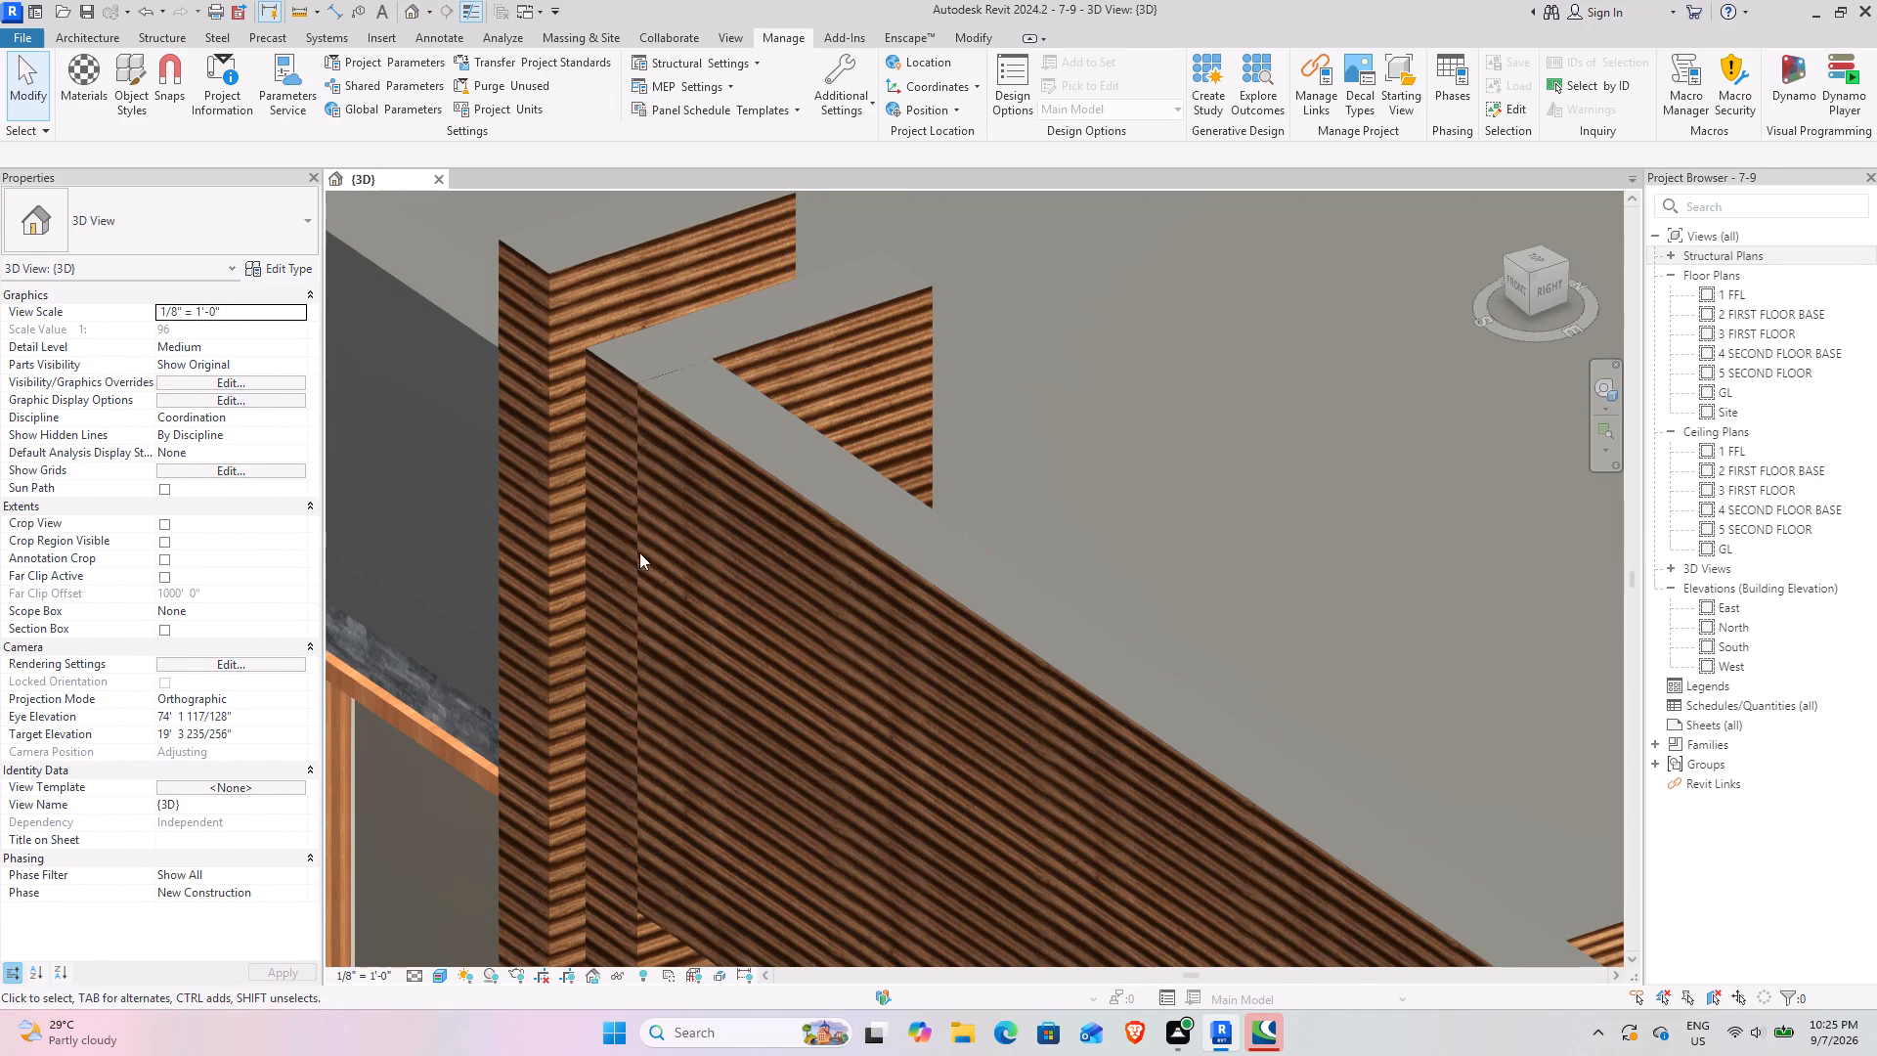
left_click(92, 97)
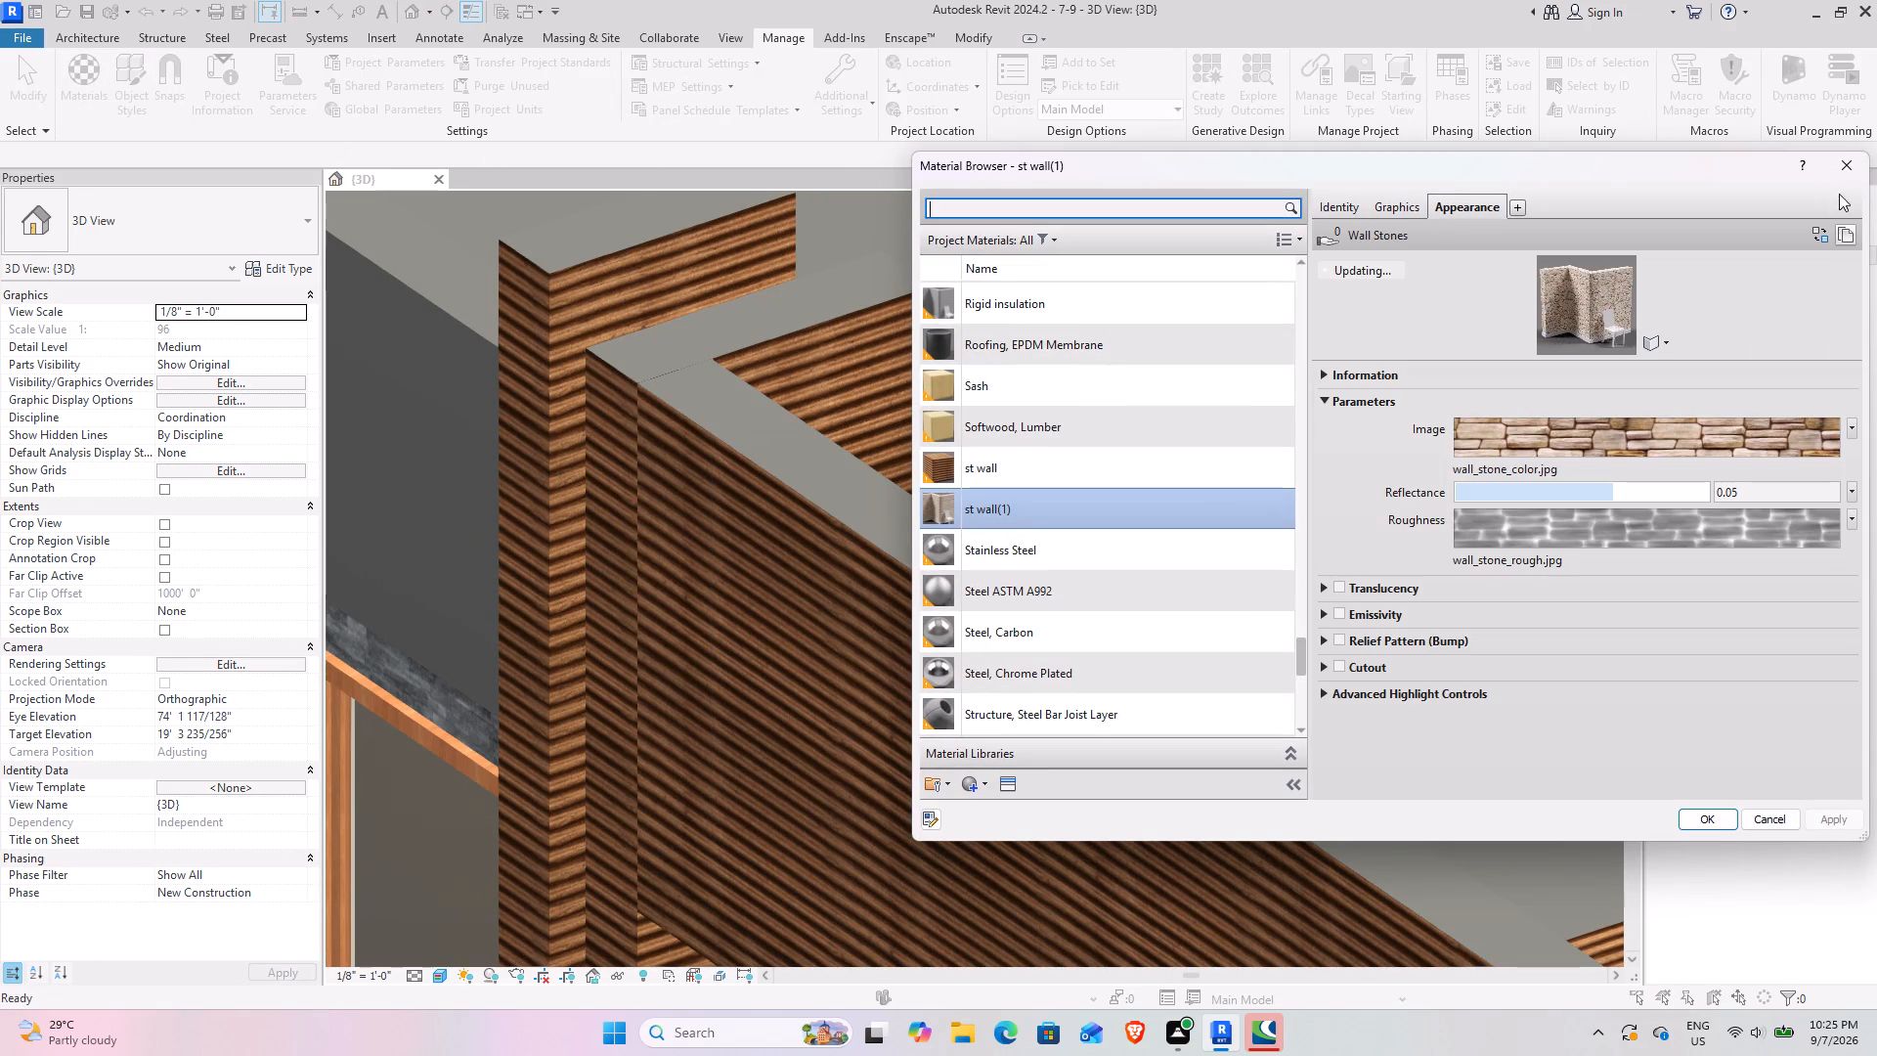
left_click(1833, 178)
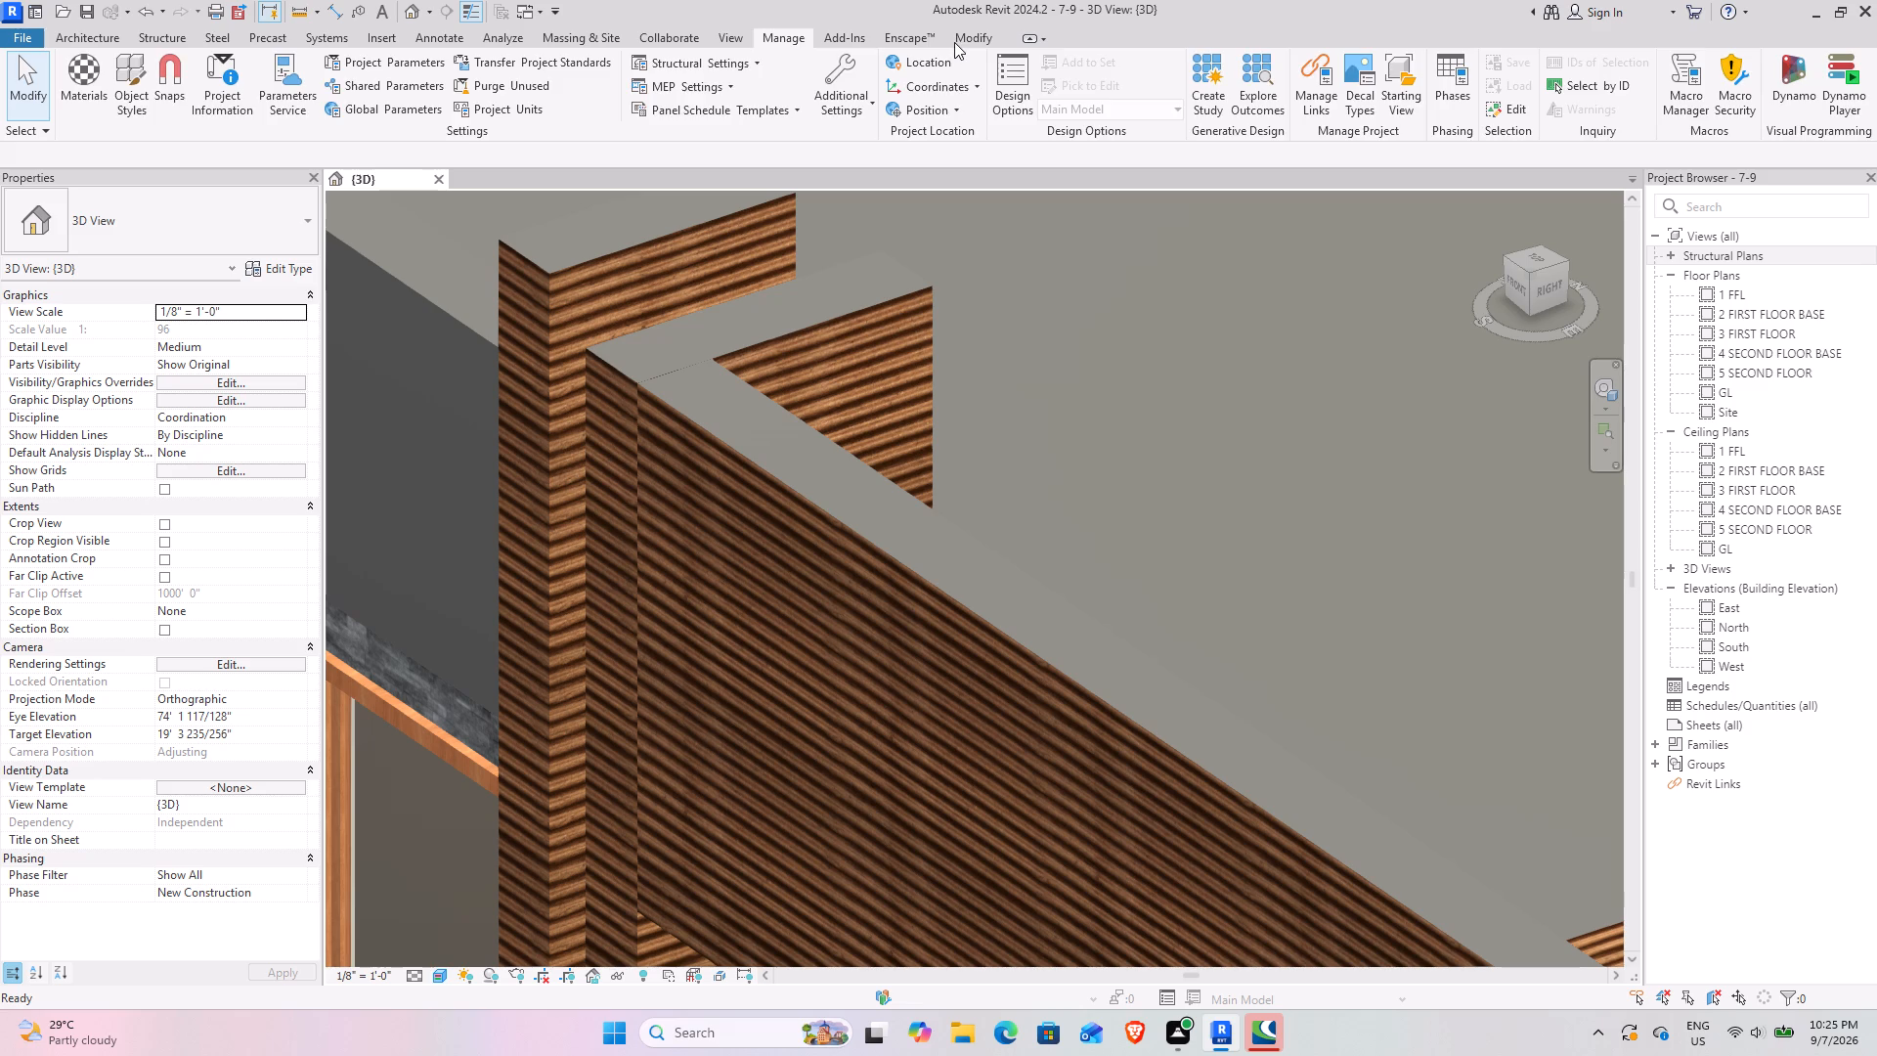
left_click(954, 42)
left_click(301, 92)
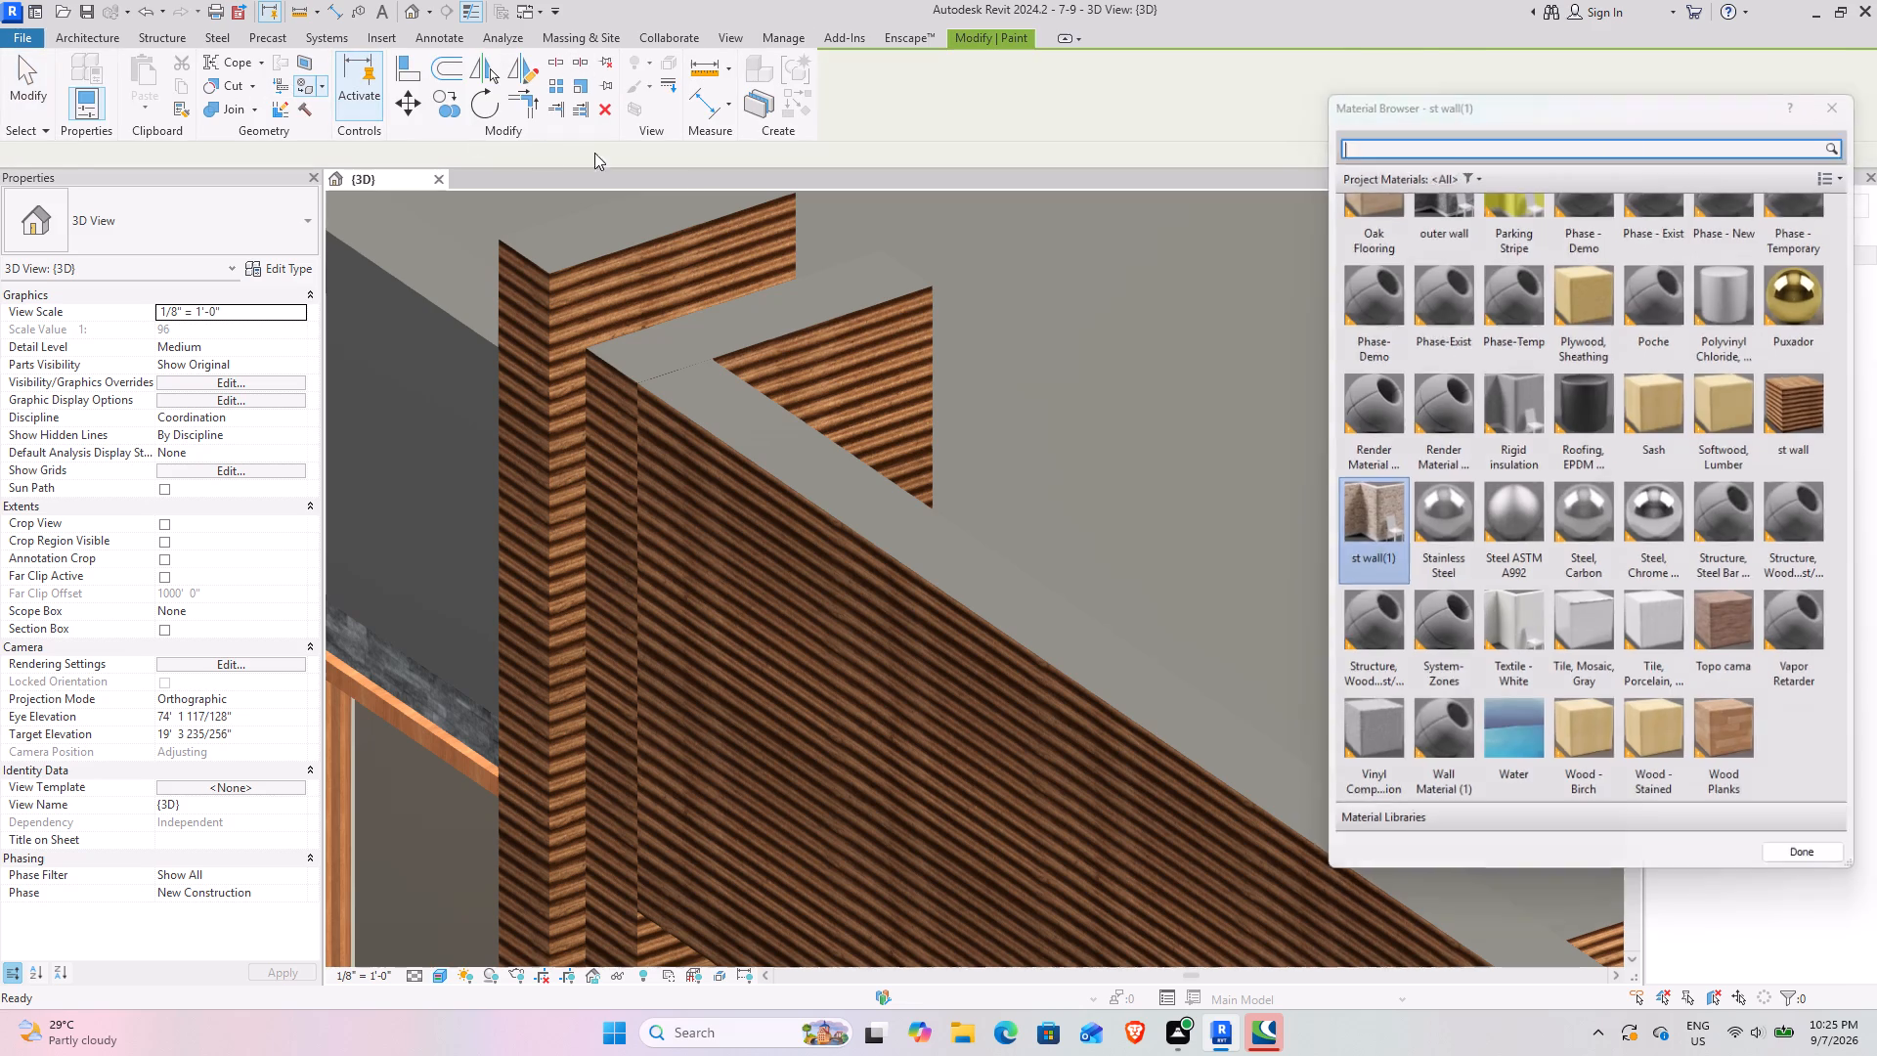
left_click(1816, 419)
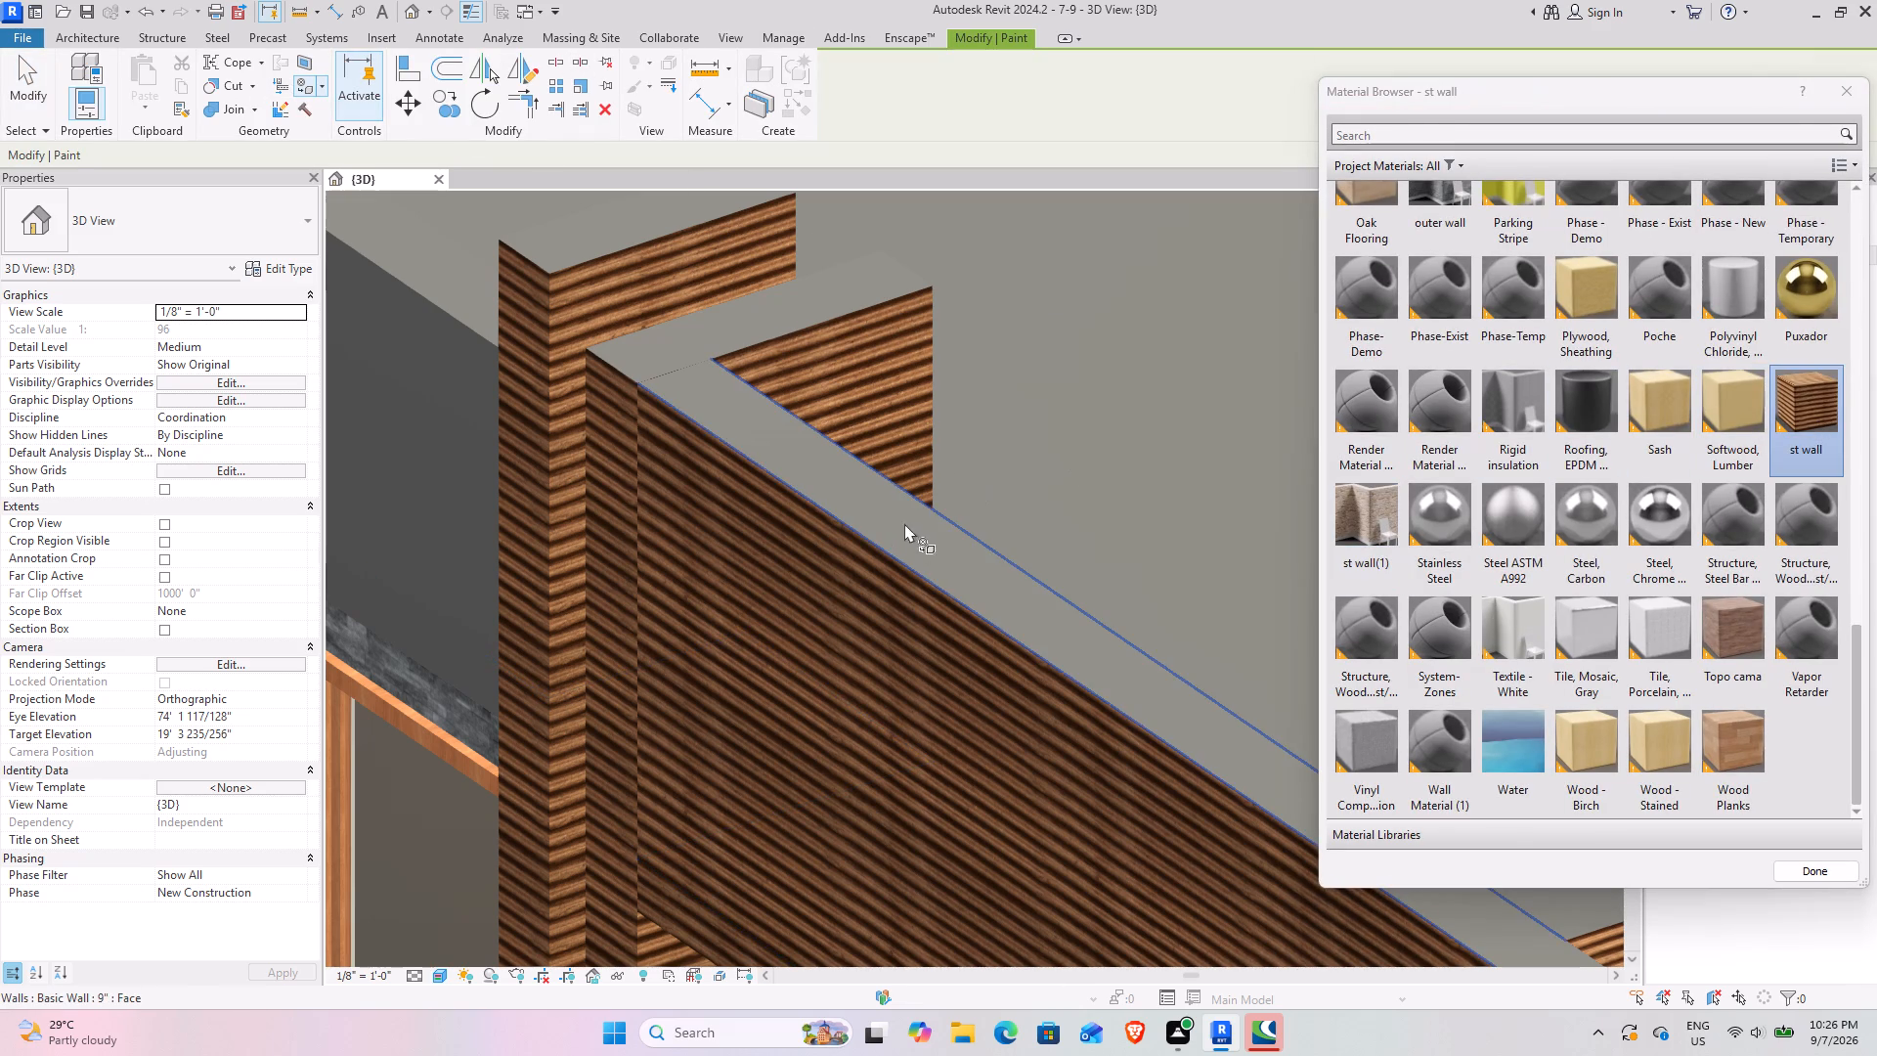
left_click(928, 542)
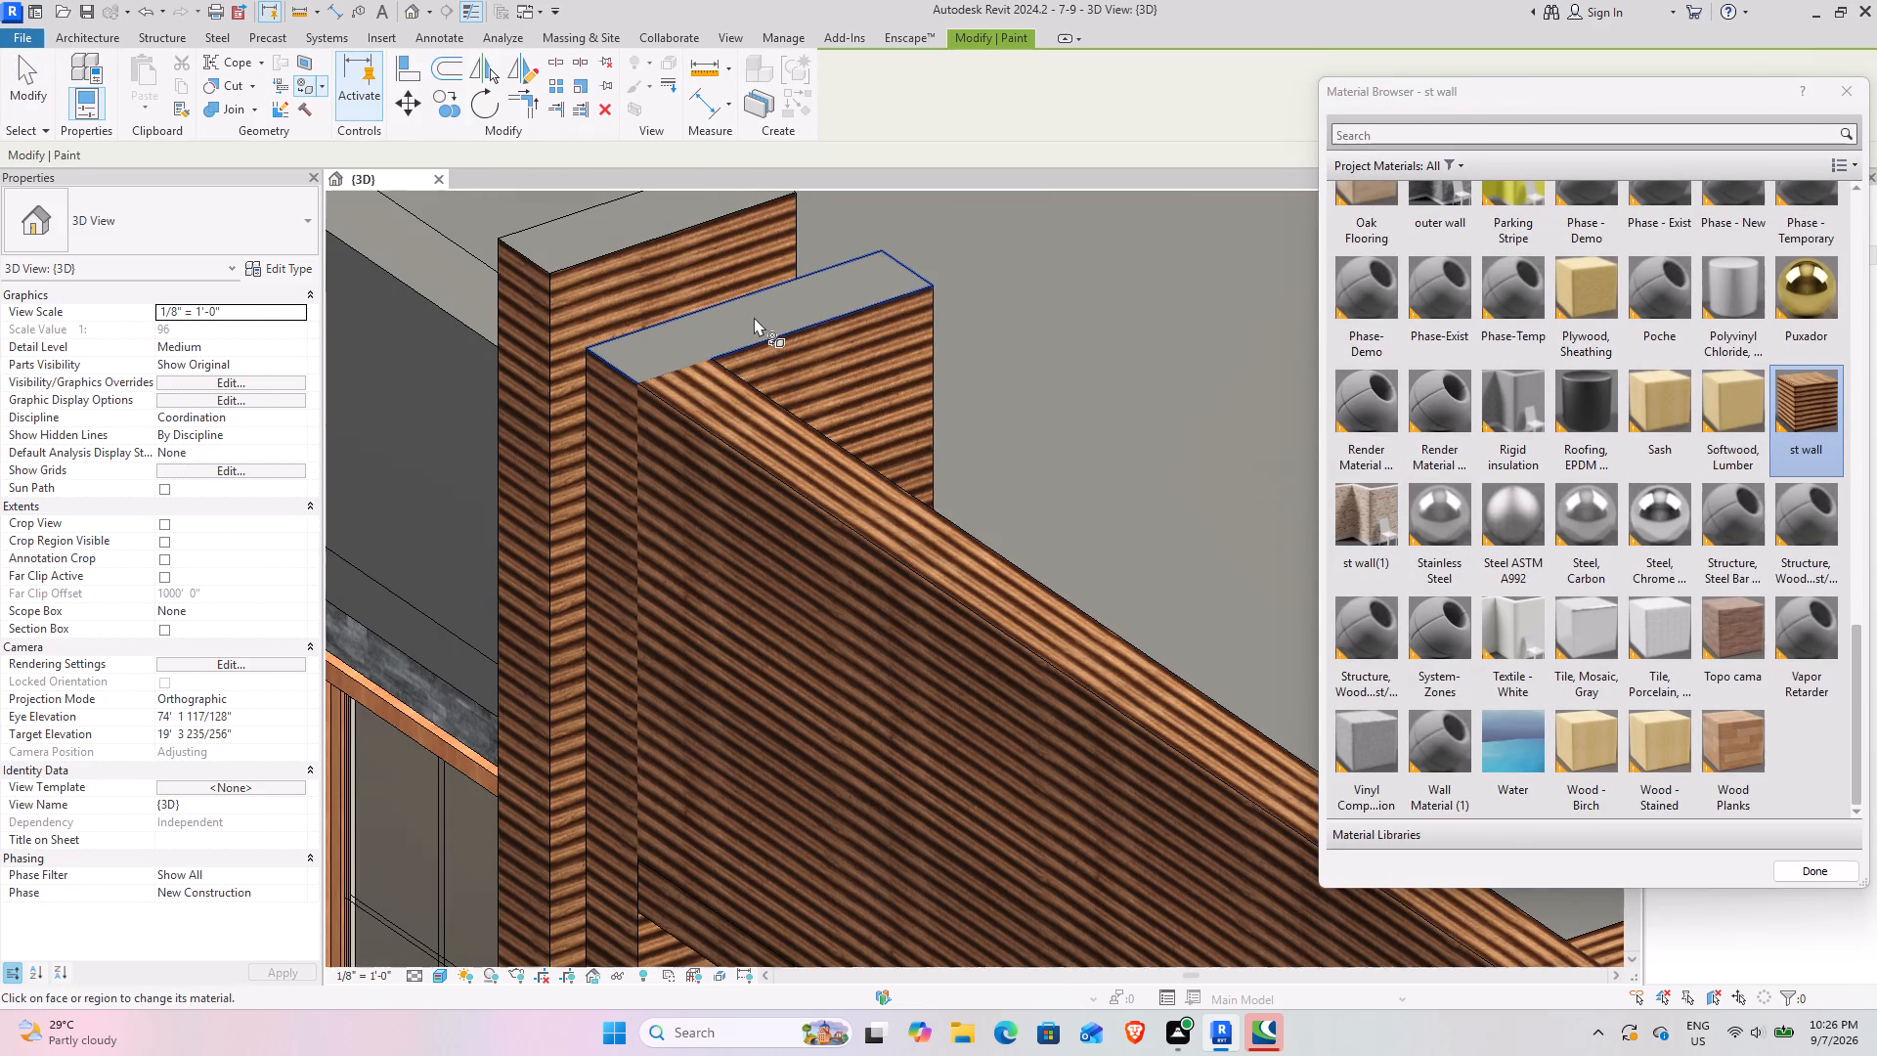
left_click(754, 317)
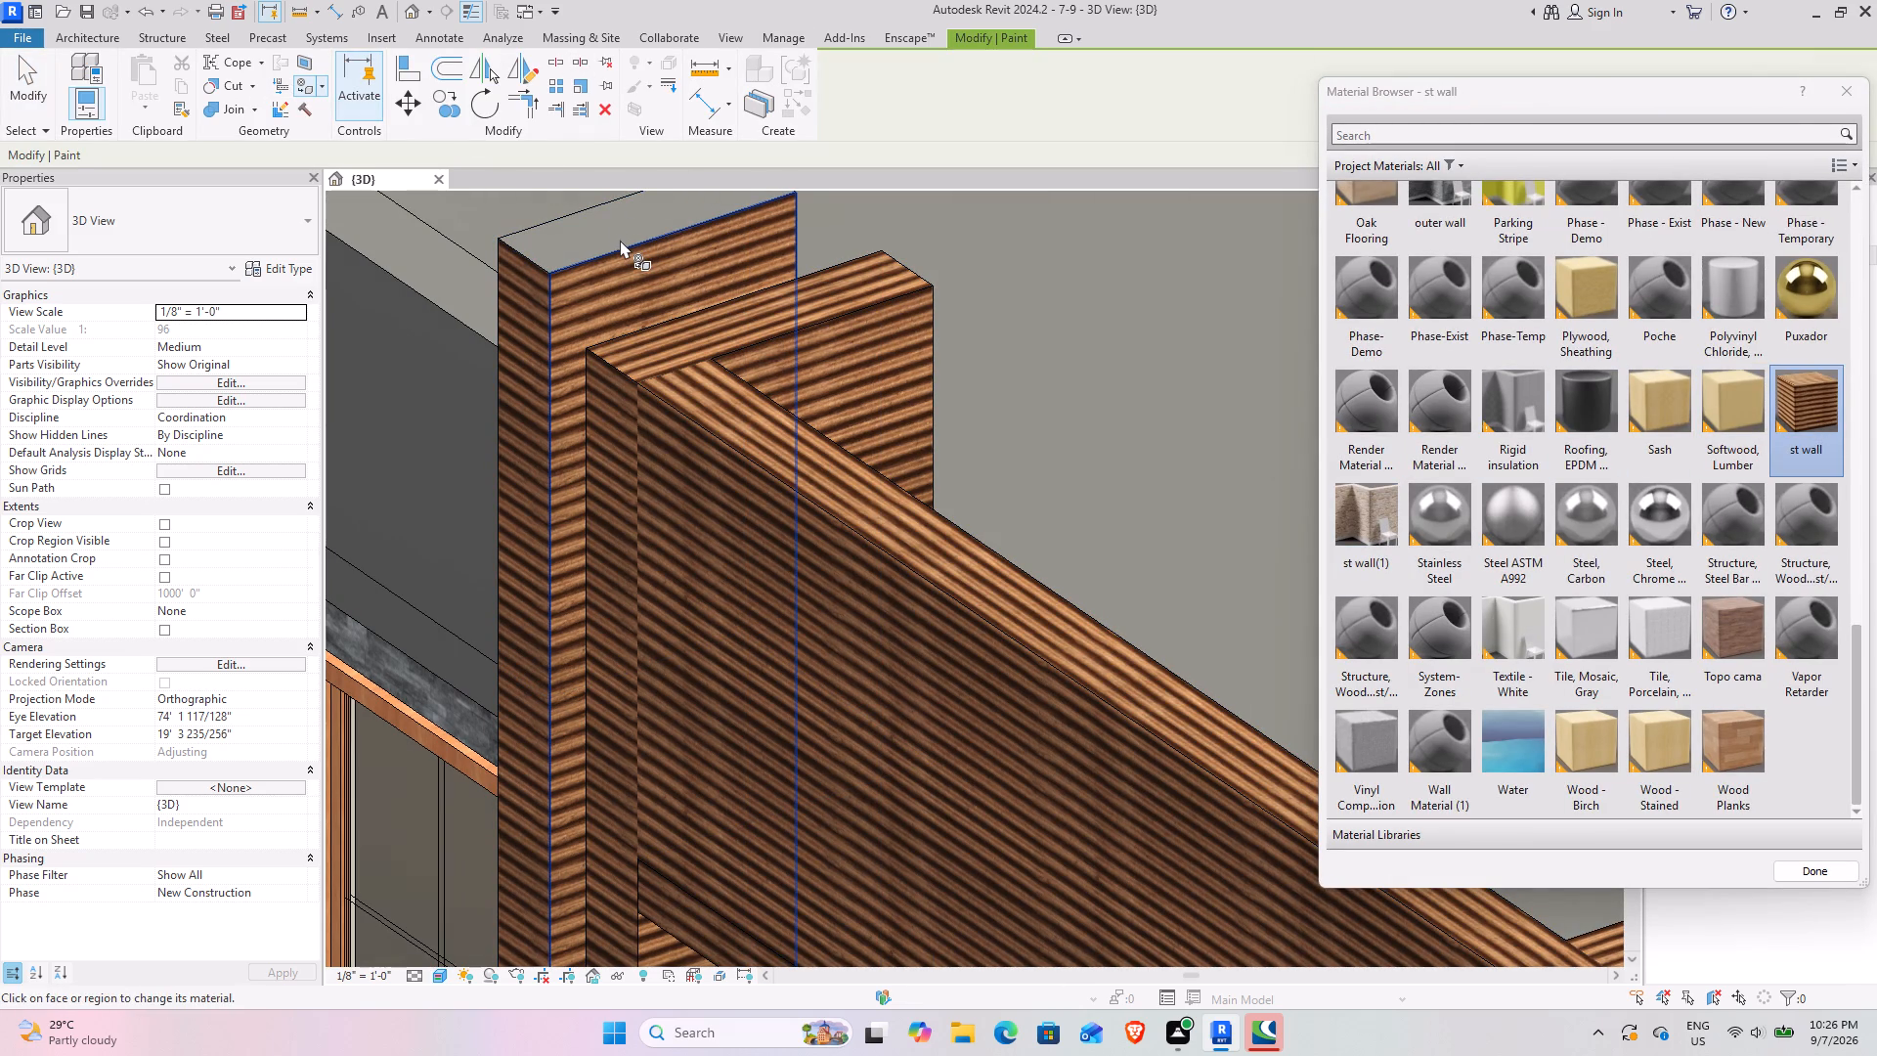
left_click(620, 240)
left_click(616, 223)
scroll(776, 413, "down", 4)
middle_click_drag(960, 478, 619, 363)
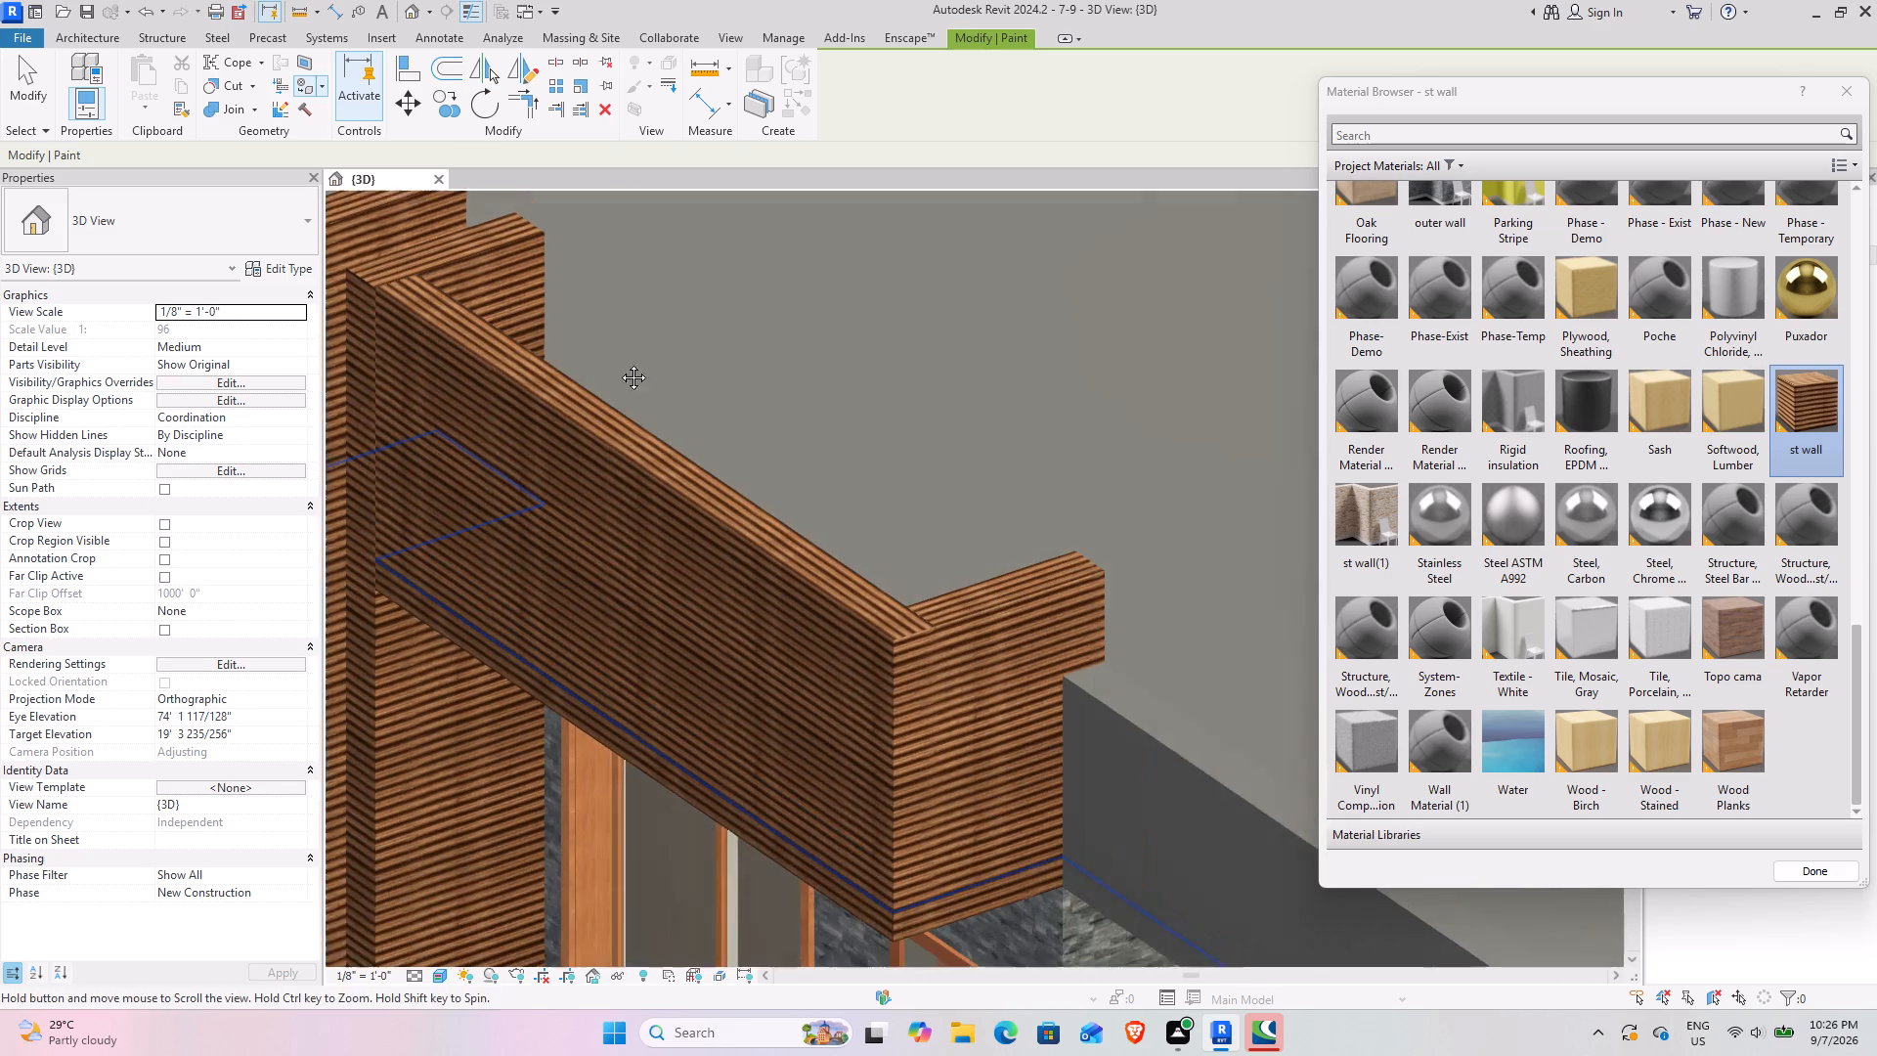
middle_click_drag(619, 363, 614, 360)
scroll(737, 592, "down", 5)
scroll(856, 569, "up", 8)
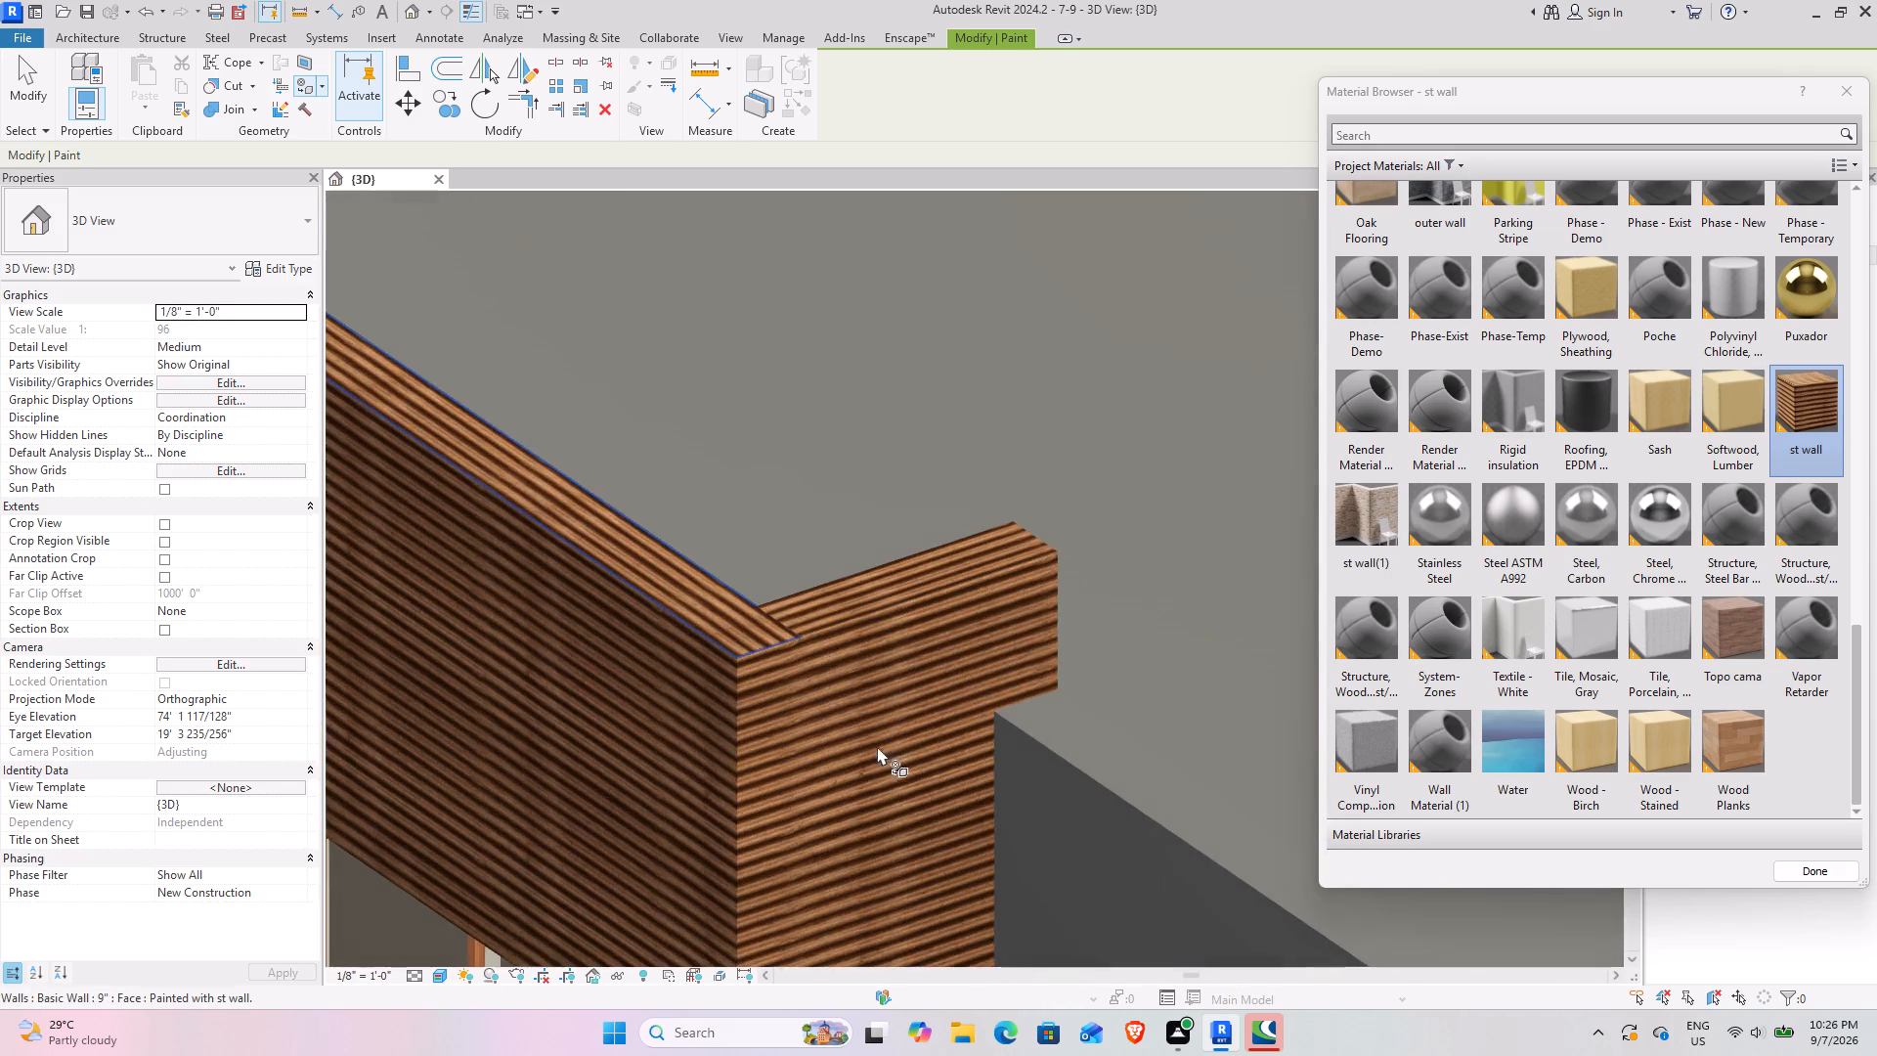
Paint the top face of the stone pillar at the far end of the facade with st wall(1) and finish painting.
scroll(847, 746, "down", 9)
middle_click_drag(756, 667, 859, 667)
middle_click_drag(855, 665, 1062, 593)
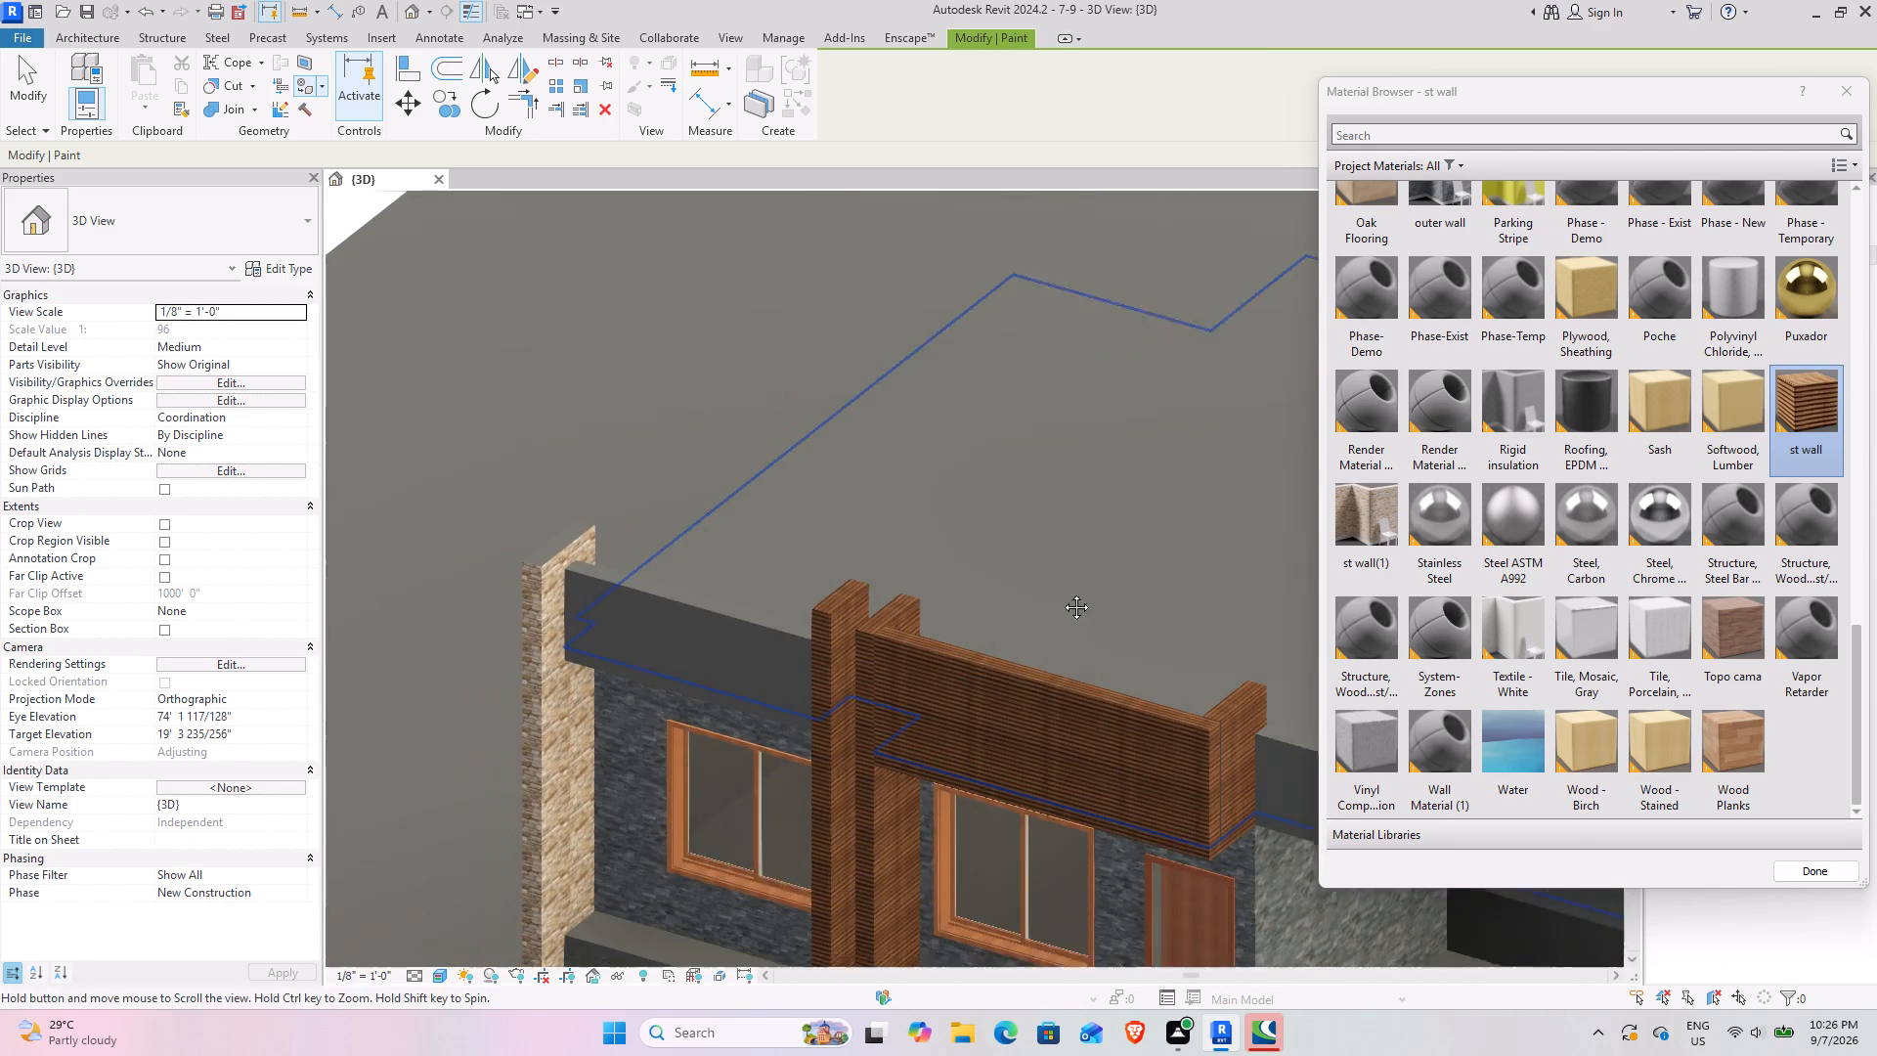
middle_click_drag(1062, 593, 1085, 580)
left_click(1333, 495)
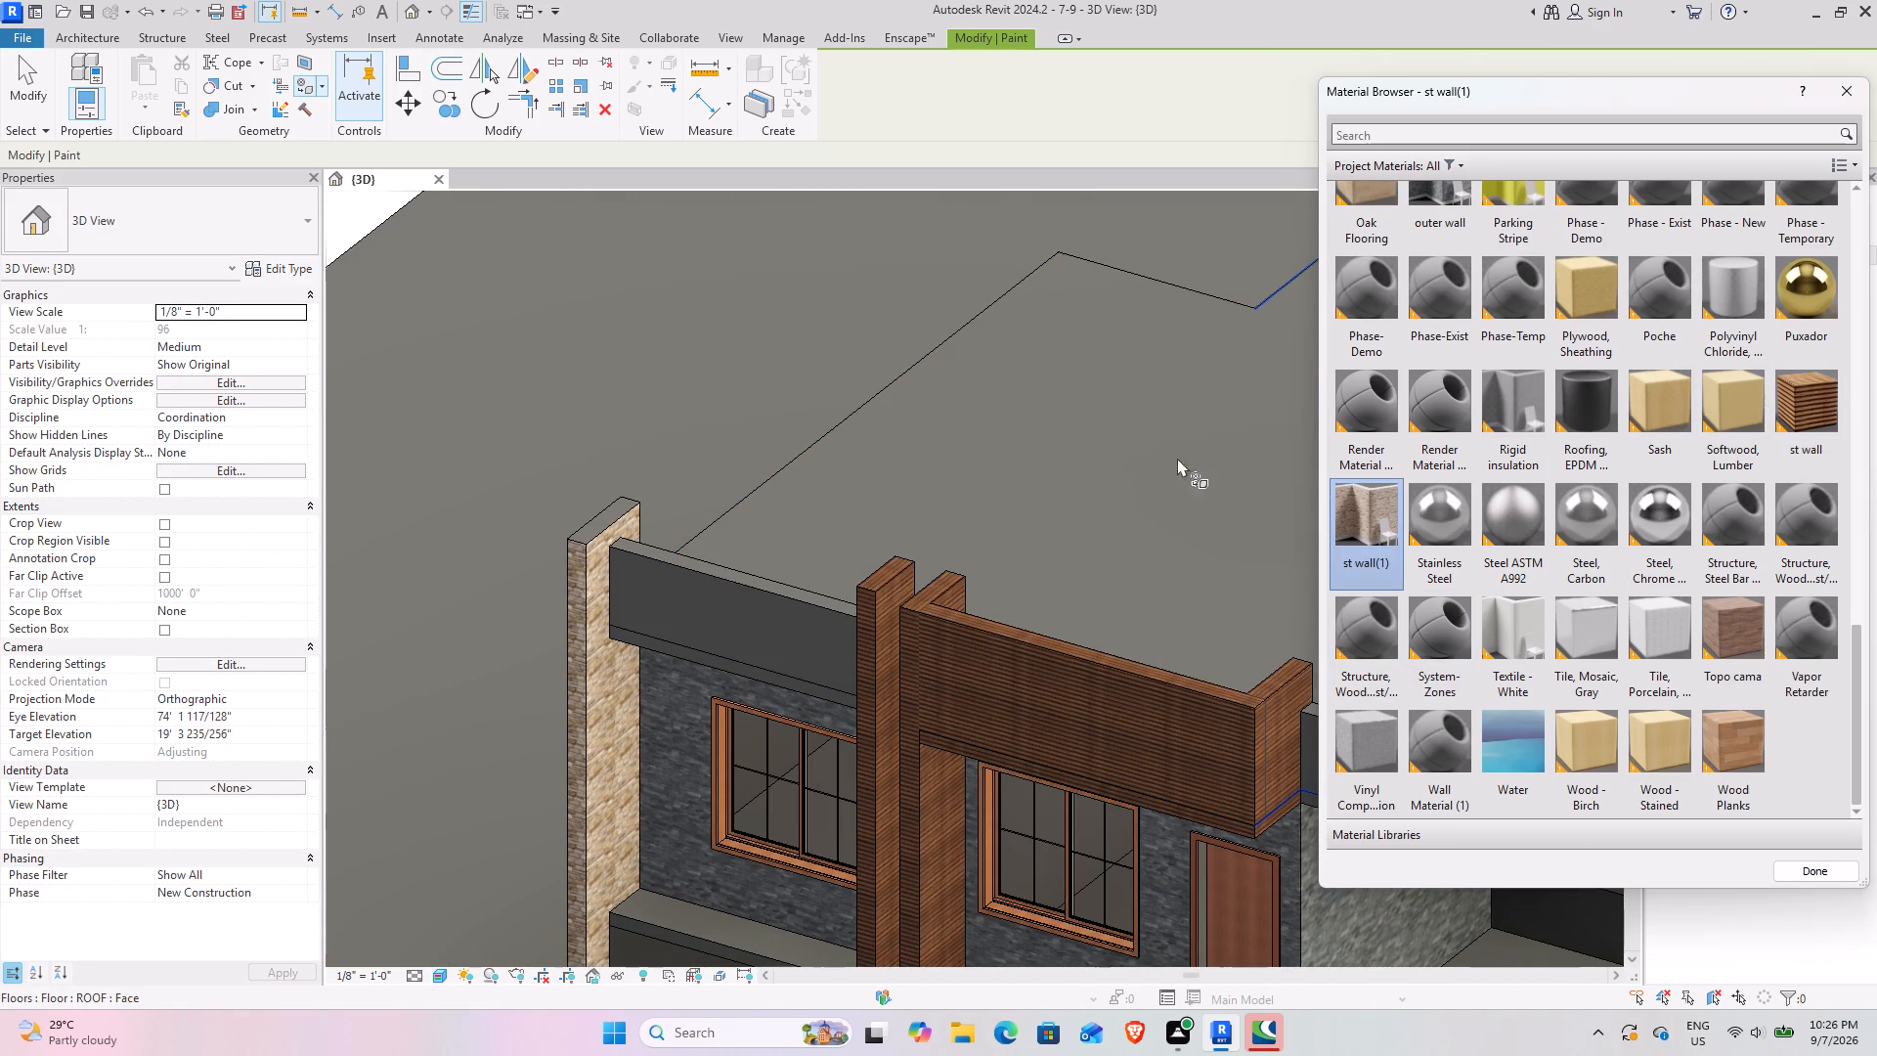
scroll(593, 504, "up", 9)
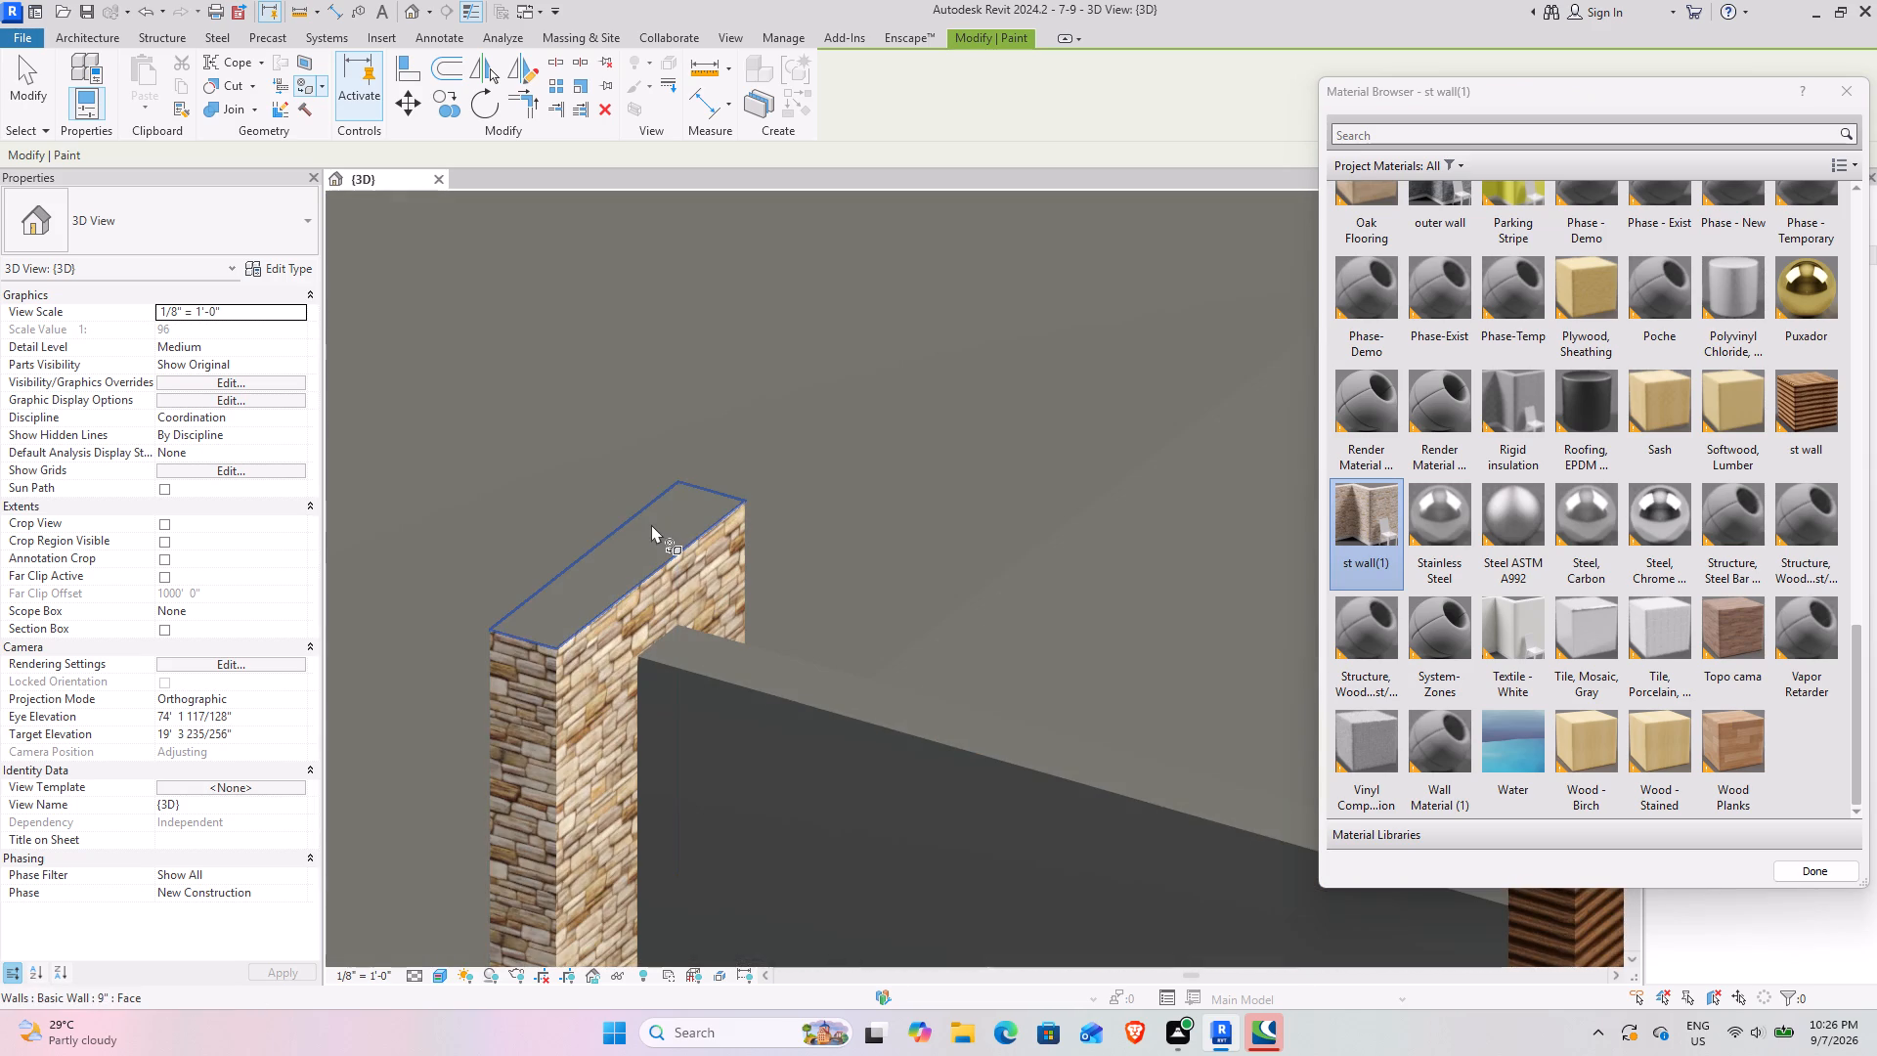
left_click(651, 524)
scroll(875, 498, "down", 9)
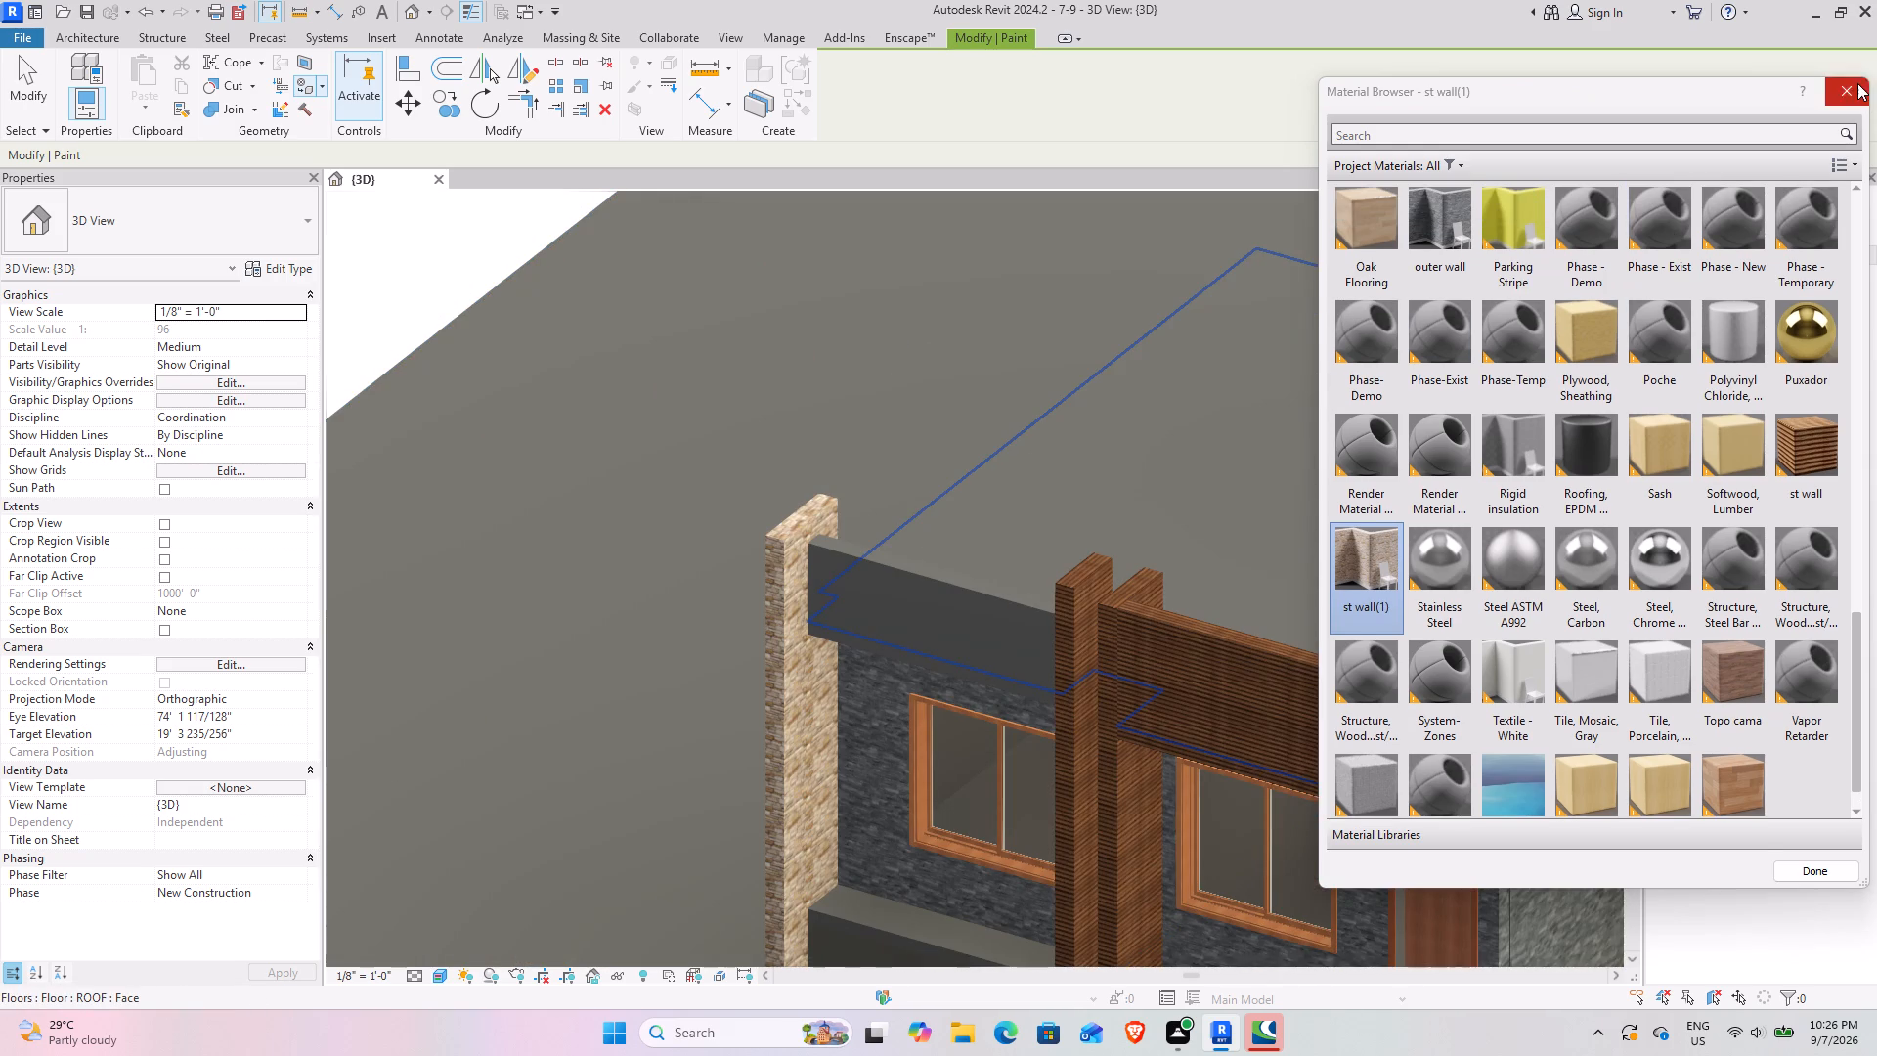
left_click(1857, 83)
left_click(18, 87)
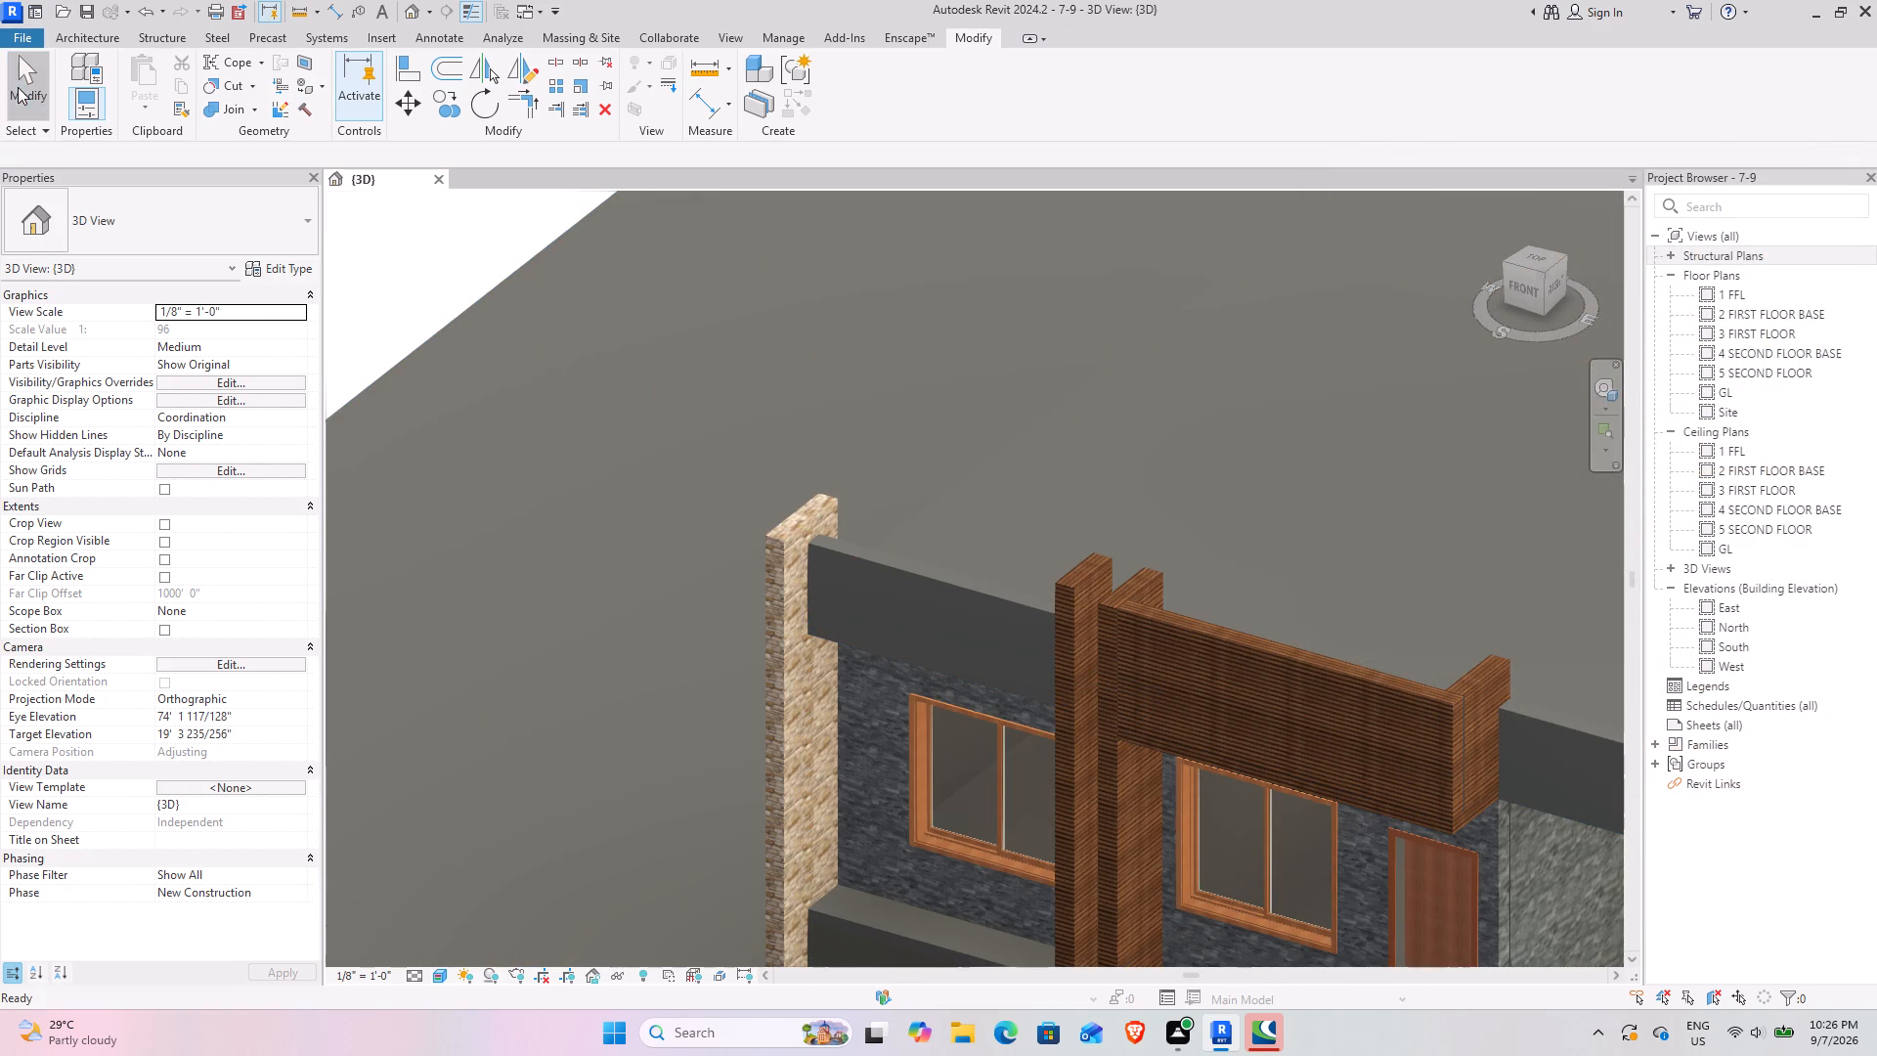
Examine the roofs and front-right corner, selecting the first-floor slab beside the upper-storey door.
scroll(757, 447, "up", 3)
middle_click_drag(712, 450, 984, 436, "shift")
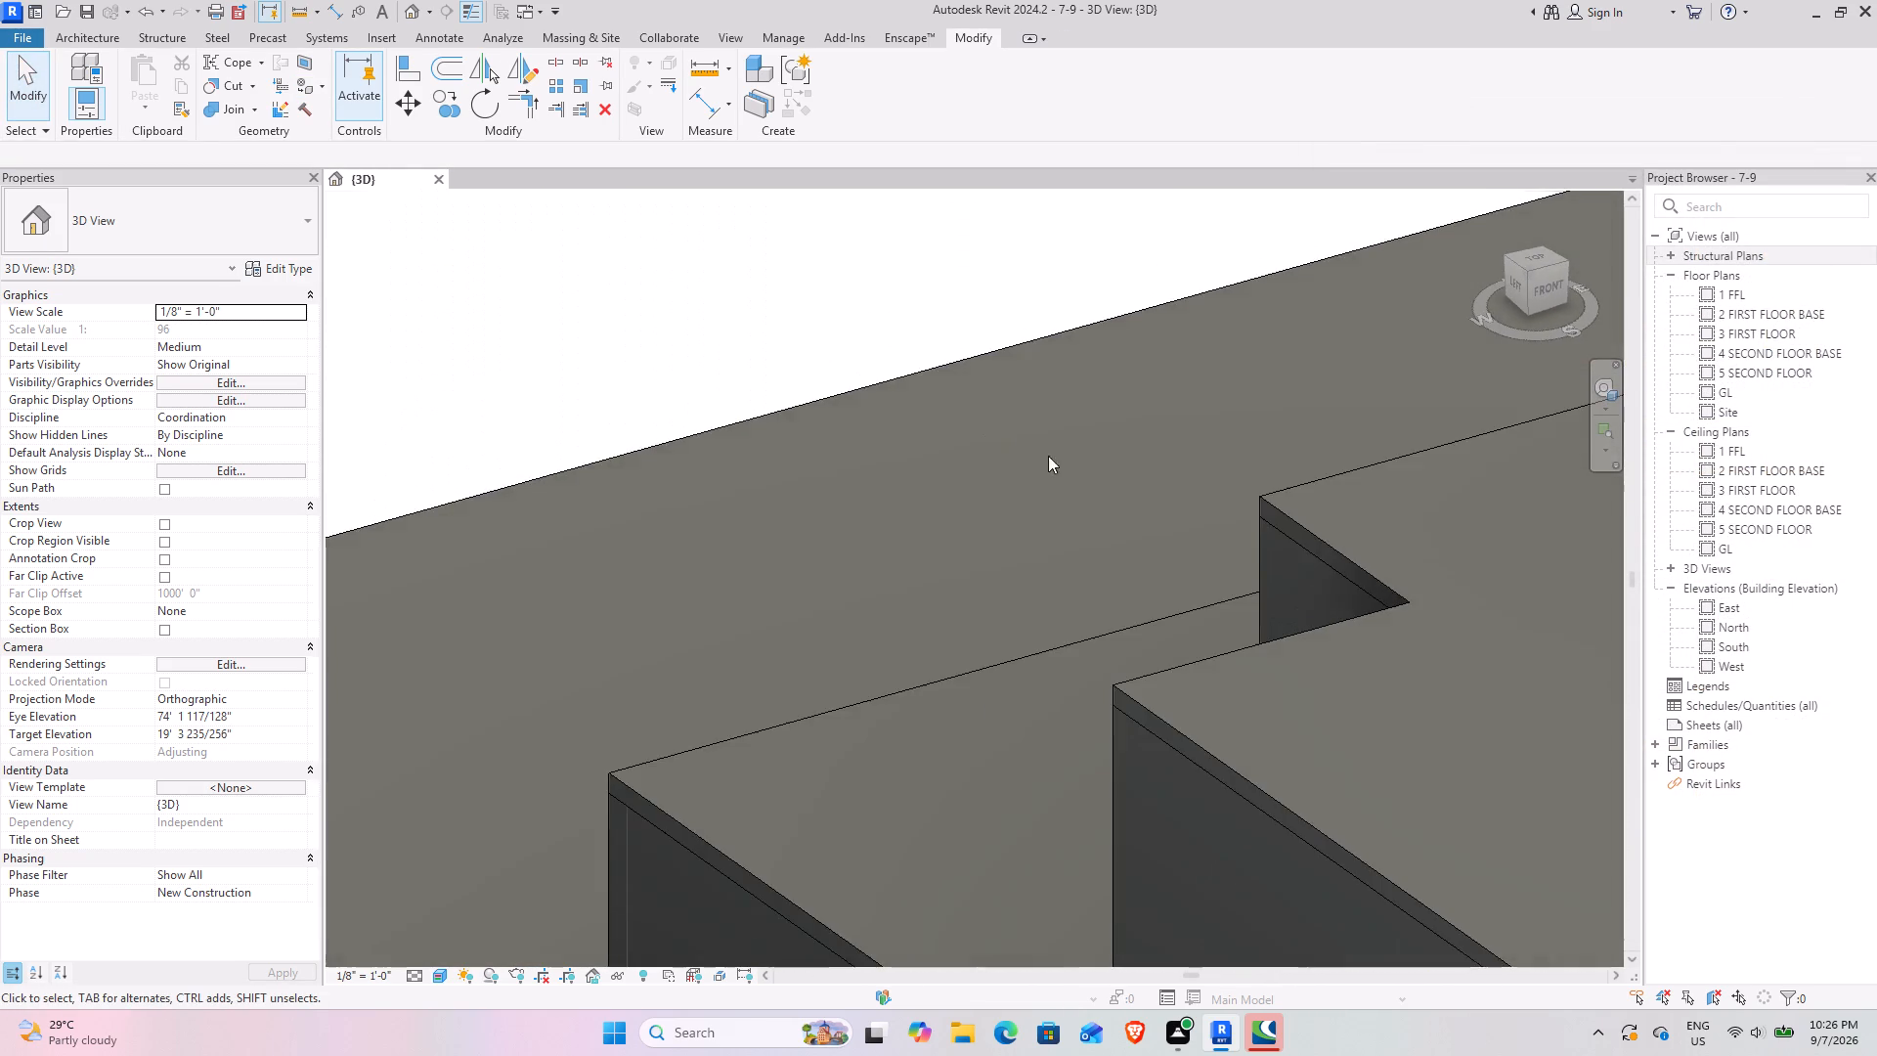
scroll(1109, 473, "down", 12)
middle_click_drag(1362, 509, 1323, 318, "shift")
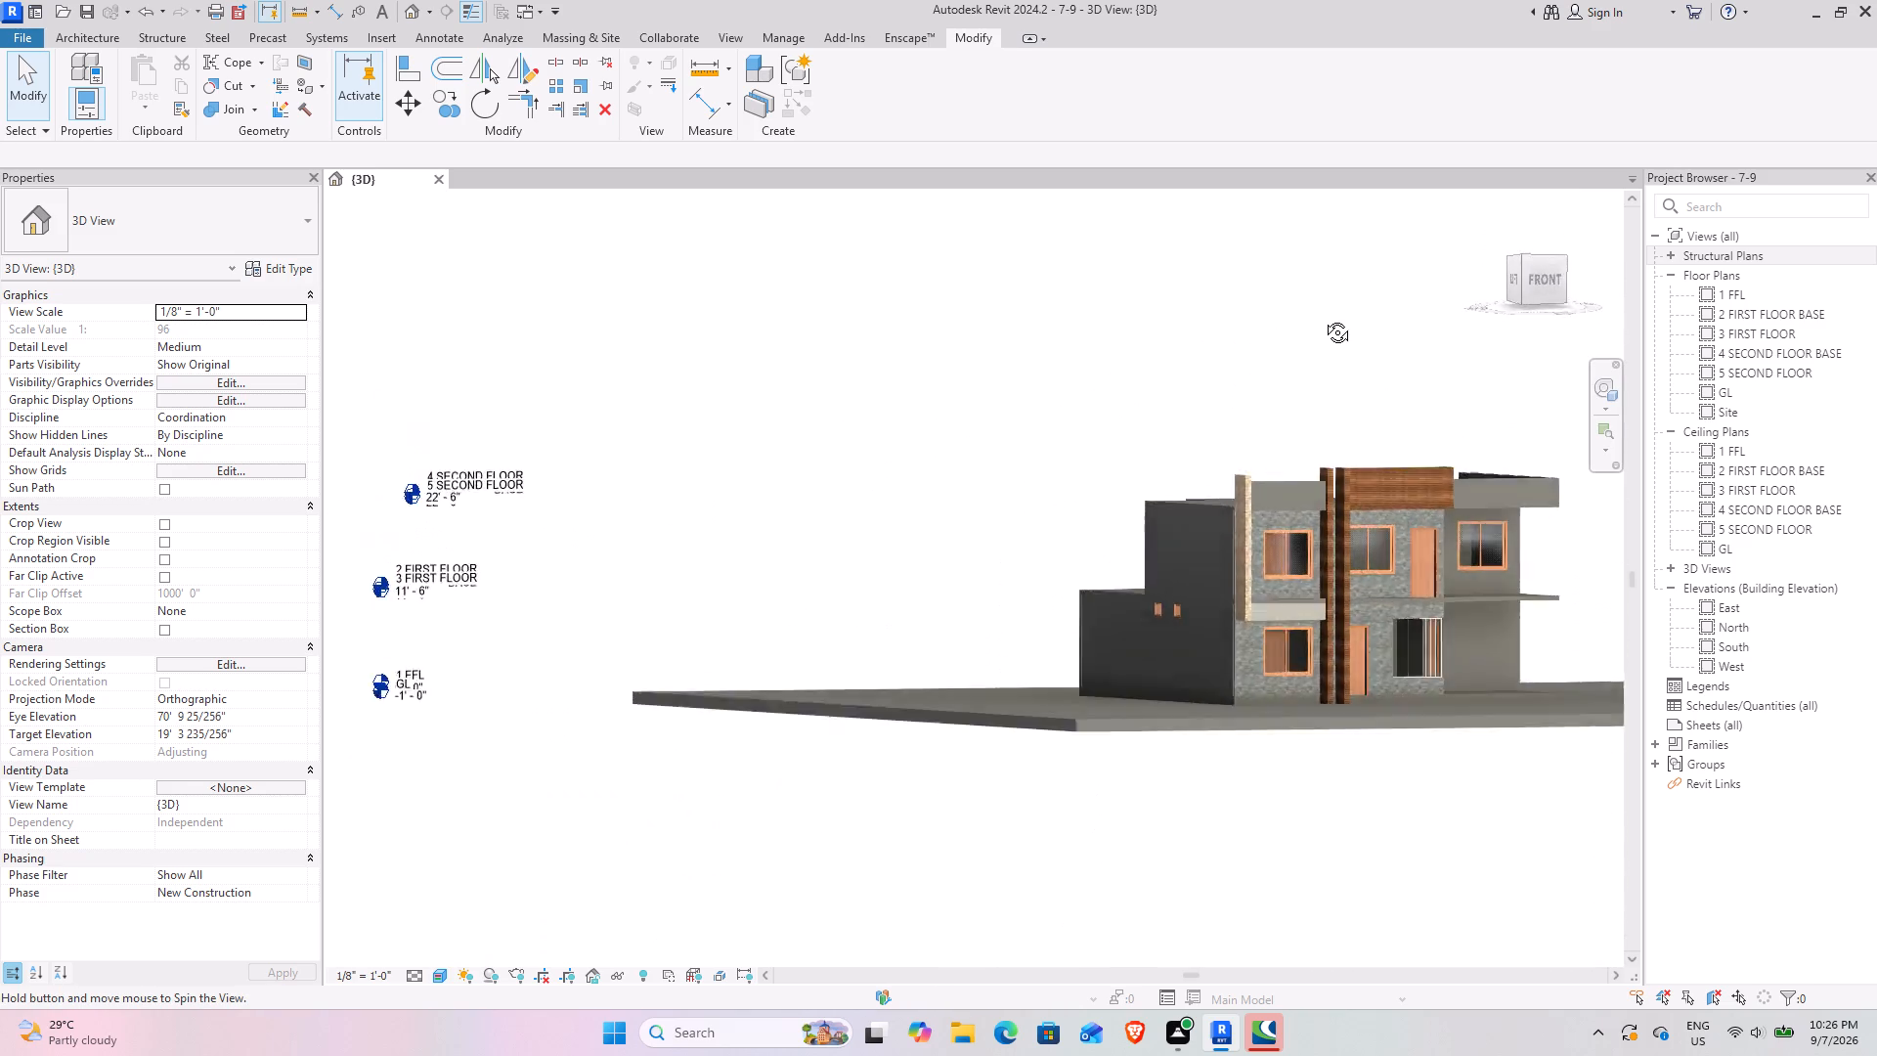
middle_click_drag(1323, 318, 1059, 380, "shift")
scroll(1322, 617, "up", 13)
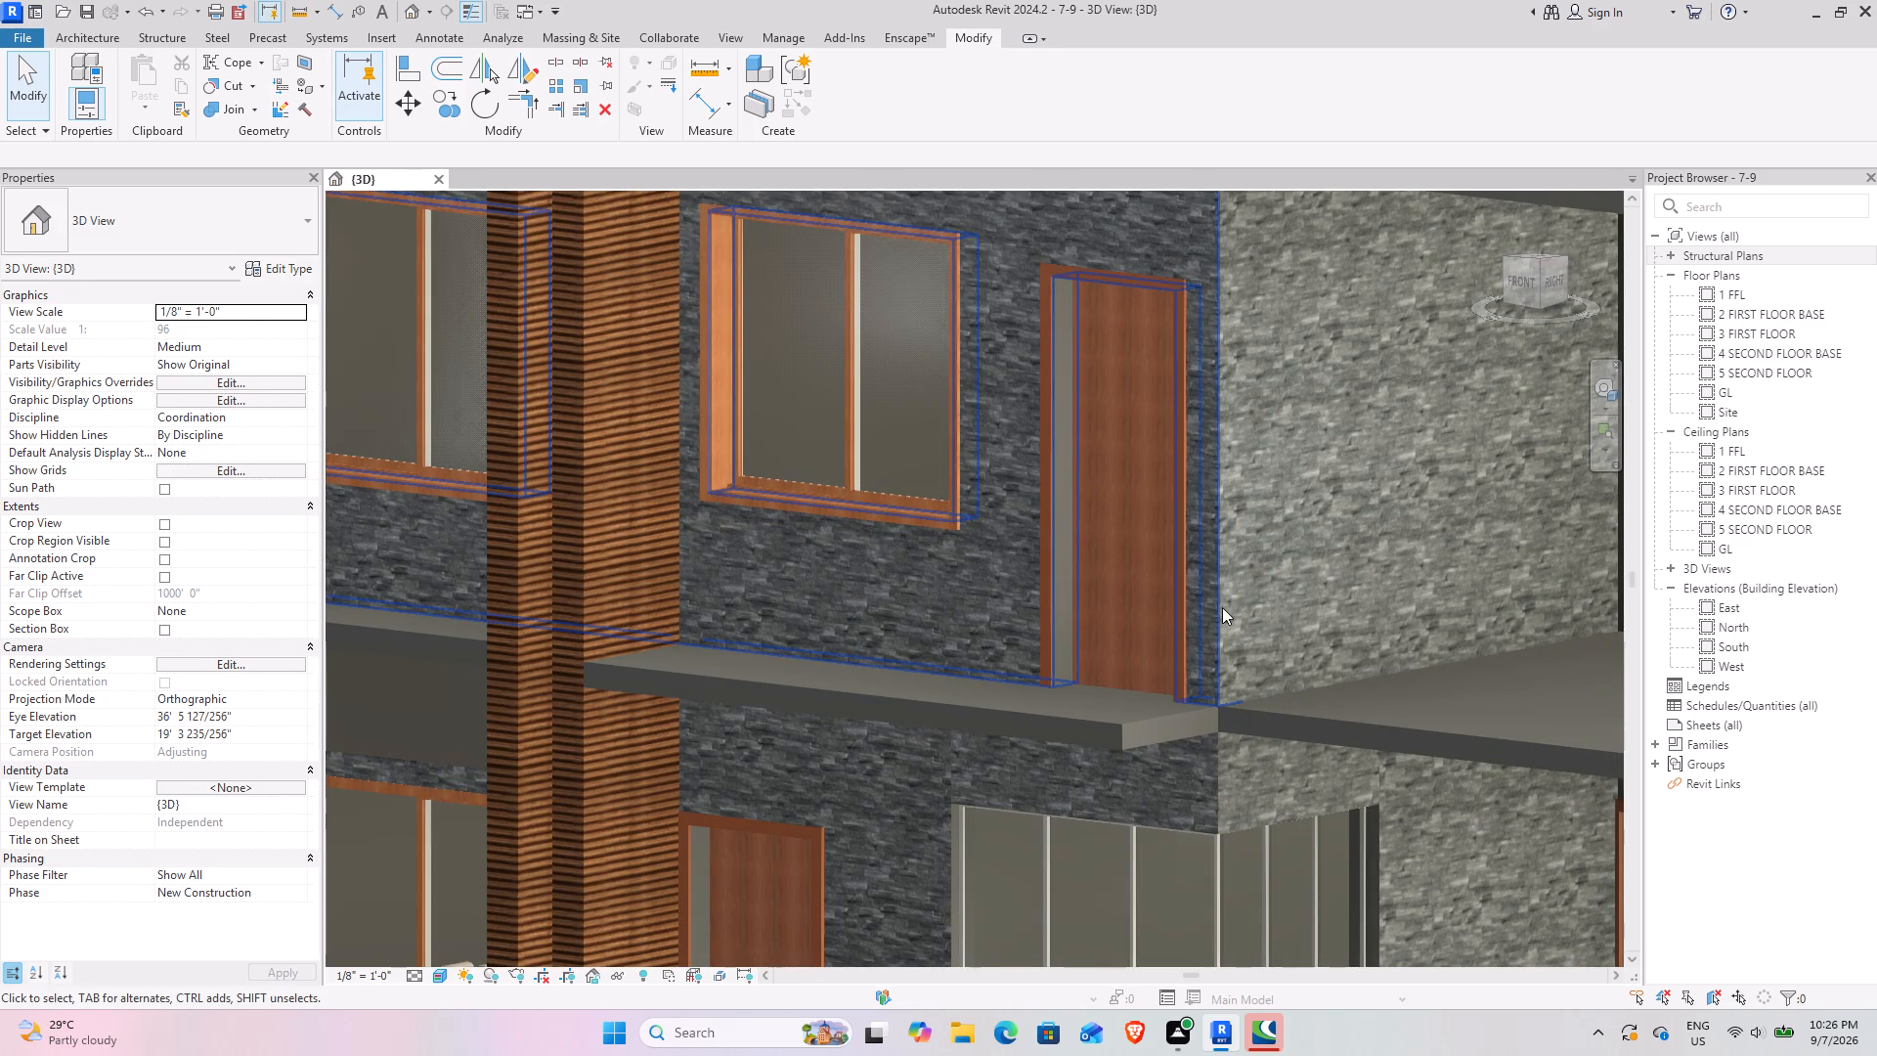
left_click(1222, 607)
left_click(1325, 735)
scroll(1325, 735, "down", 6)
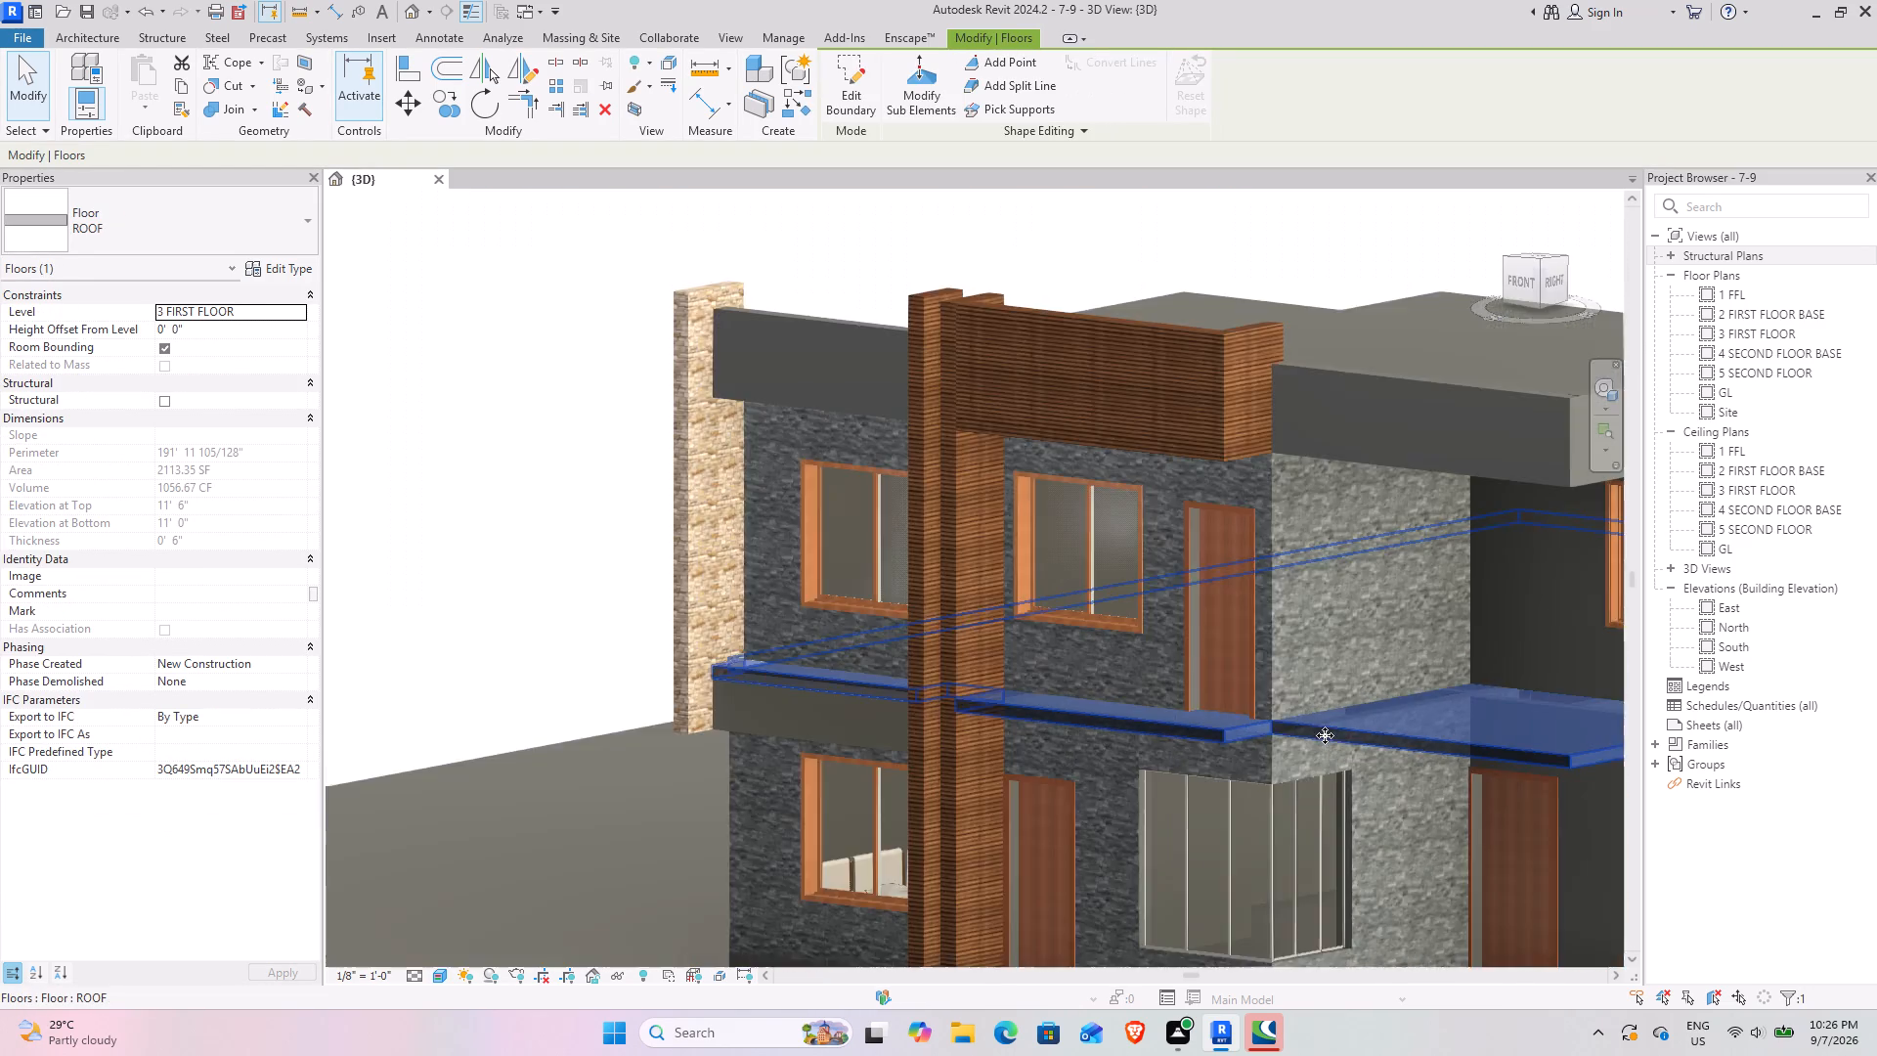
scroll(1325, 735, "down", 3)
left_click(658, 503)
left_click(906, 388)
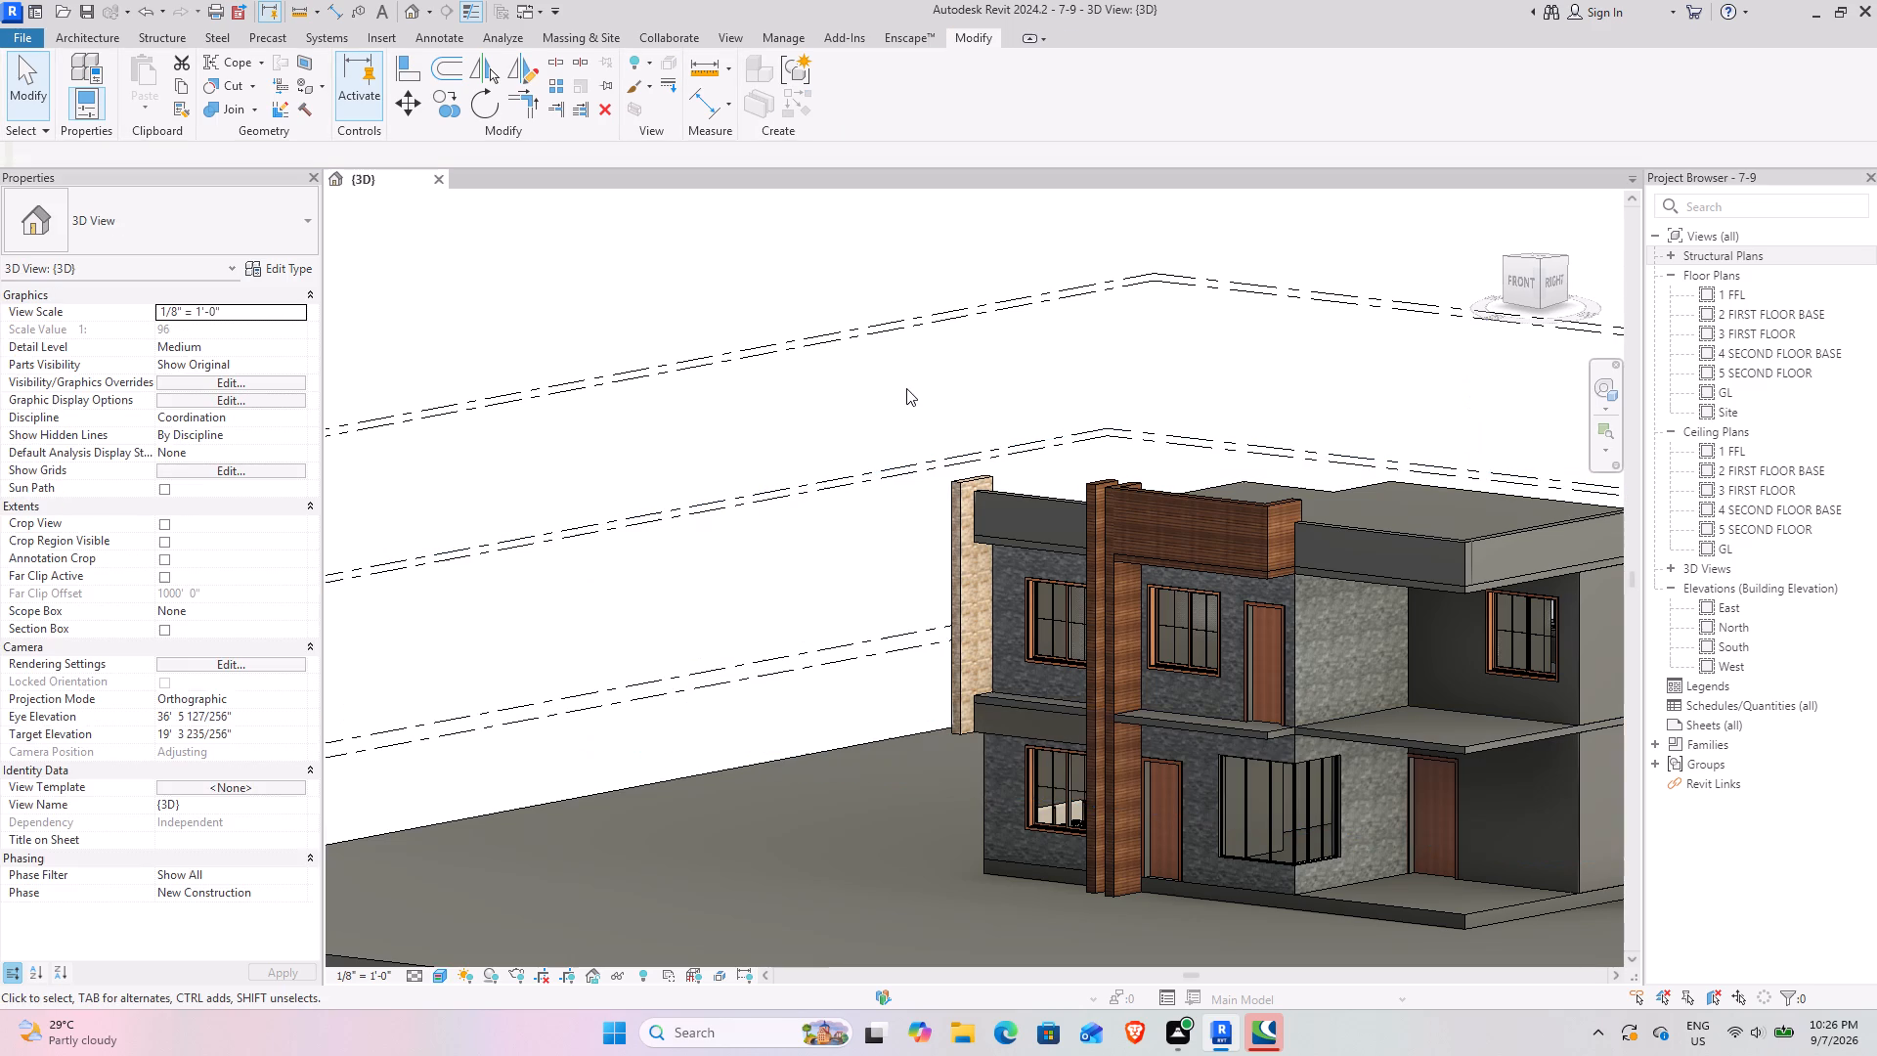
Examine the whole house from the side and front, selecting the 2 FIRST FLOOR BASE level.
scroll(1372, 453, "down", 4)
middle_click_drag(1449, 465, 1200, 536, "shift")
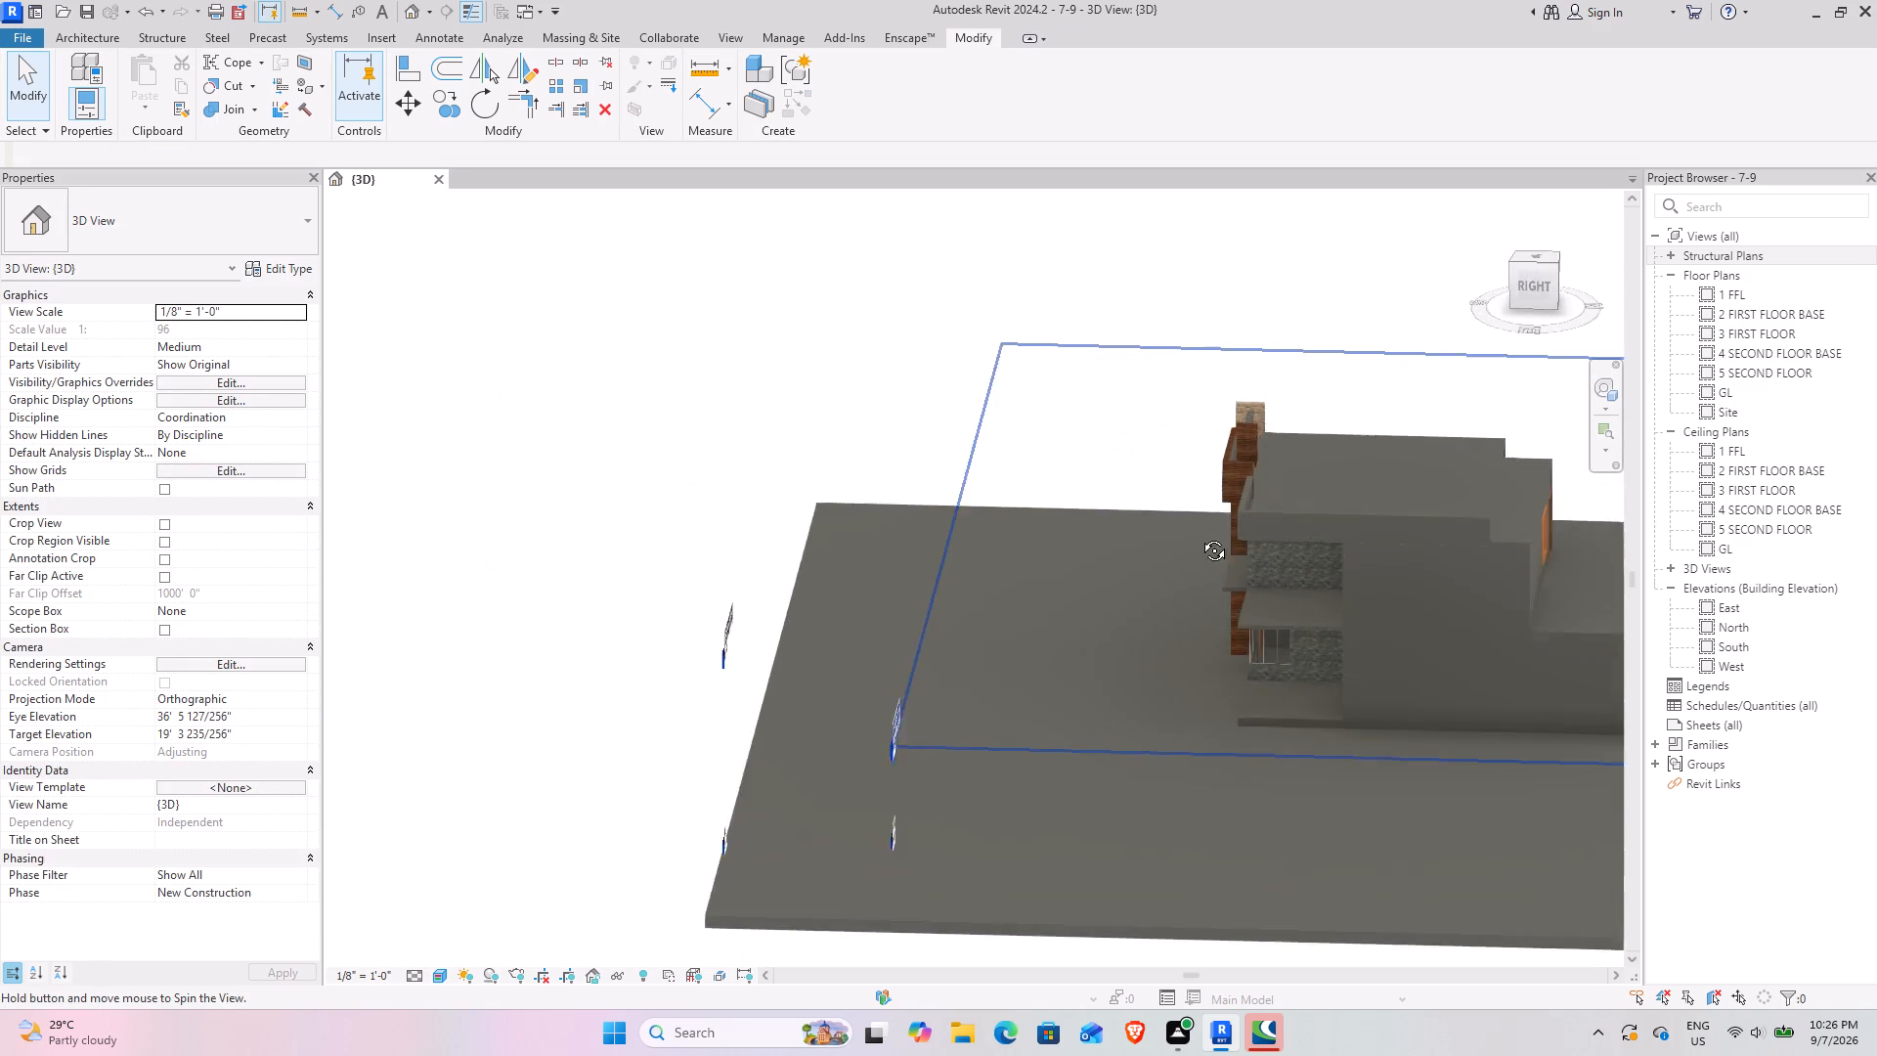
middle_click_drag(1200, 536, 1380, 648, "shift")
middle_click_drag(1322, 638, 848, 616)
middle_click_drag(848, 616, 1034, 416, "shift")
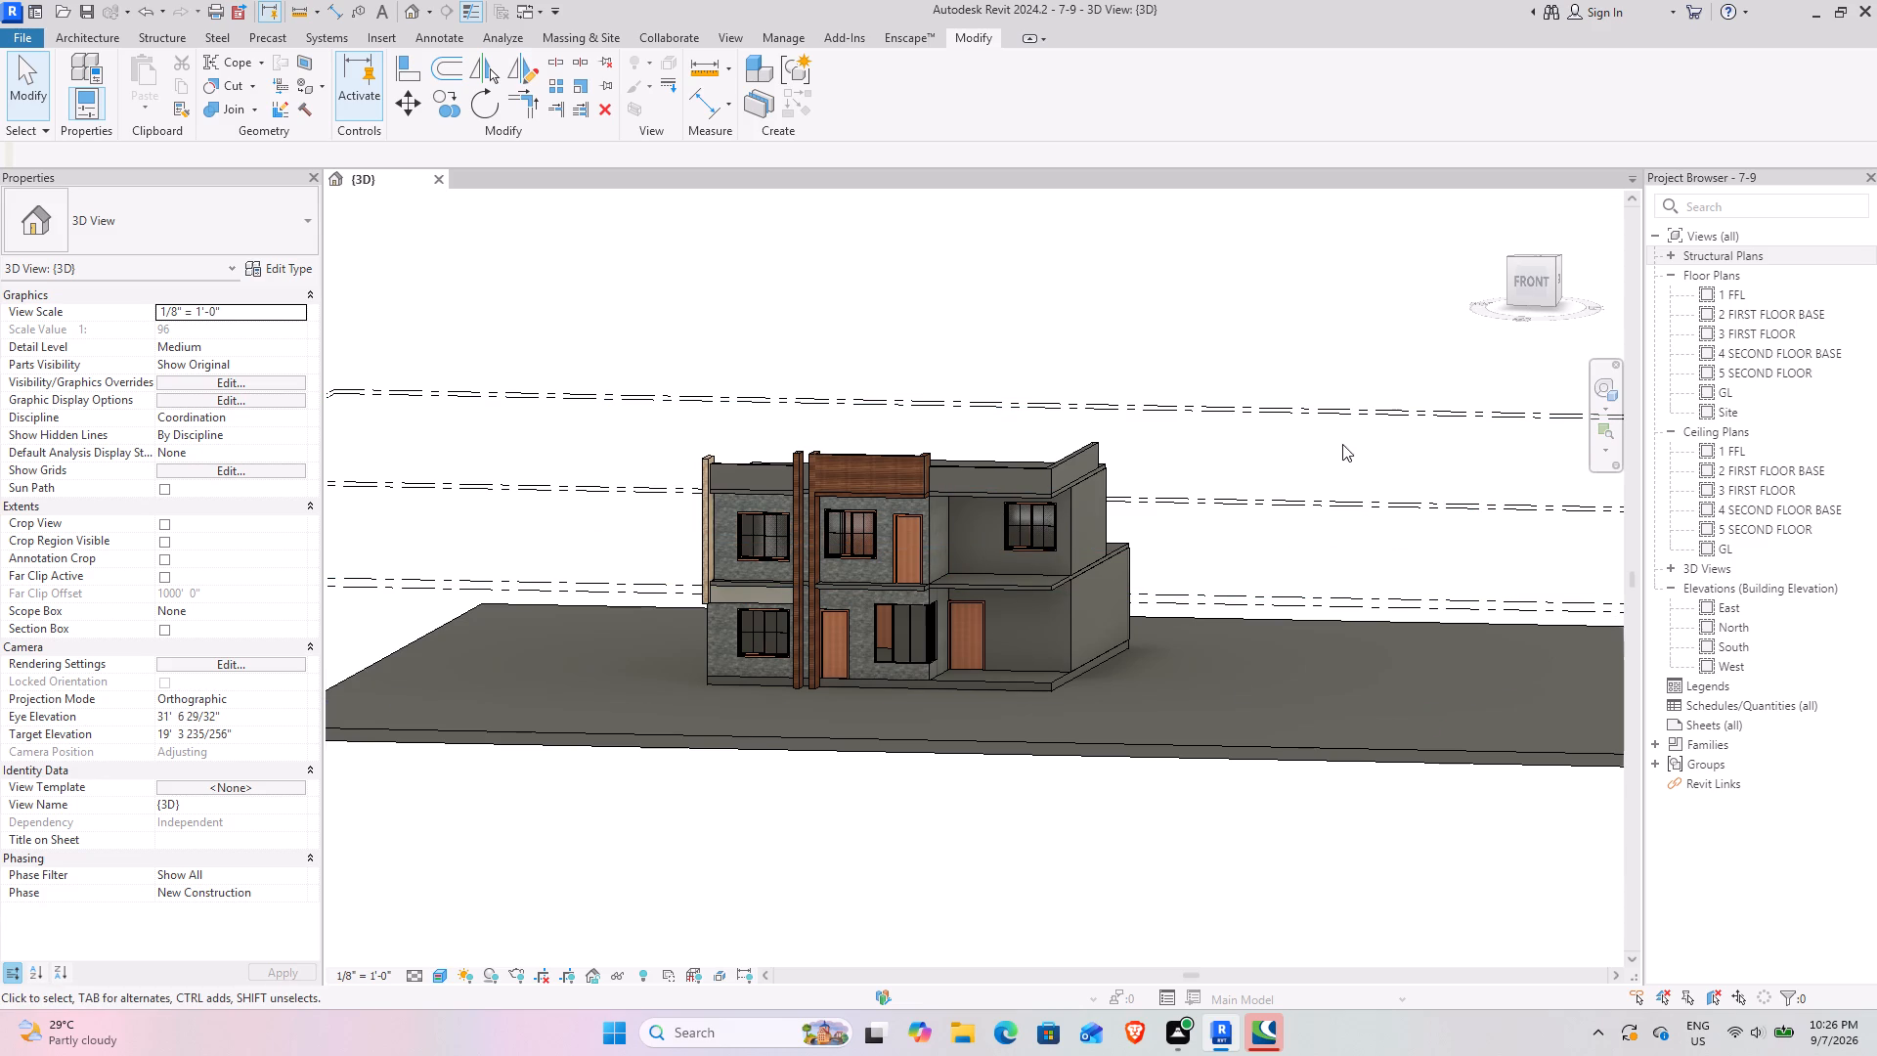
left_click(1341, 506)
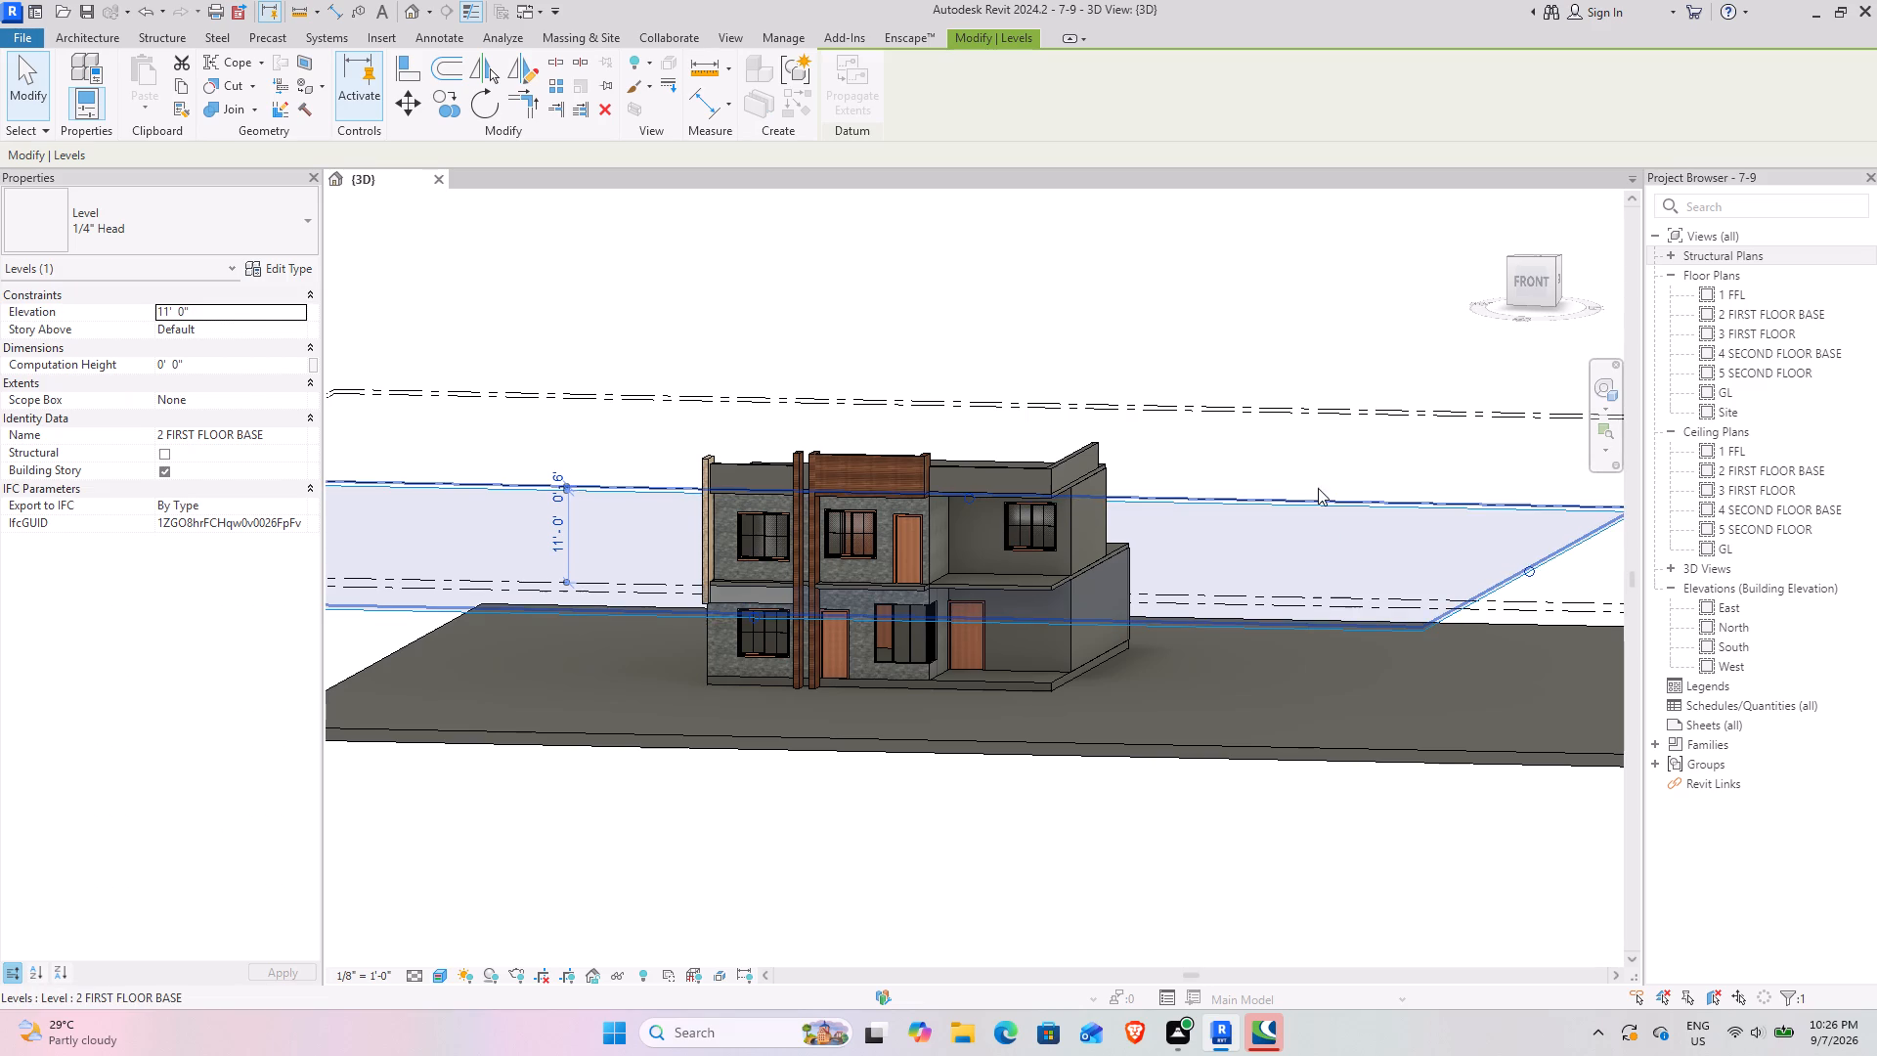
left_click(1300, 447)
scroll(951, 524, "up", 4)
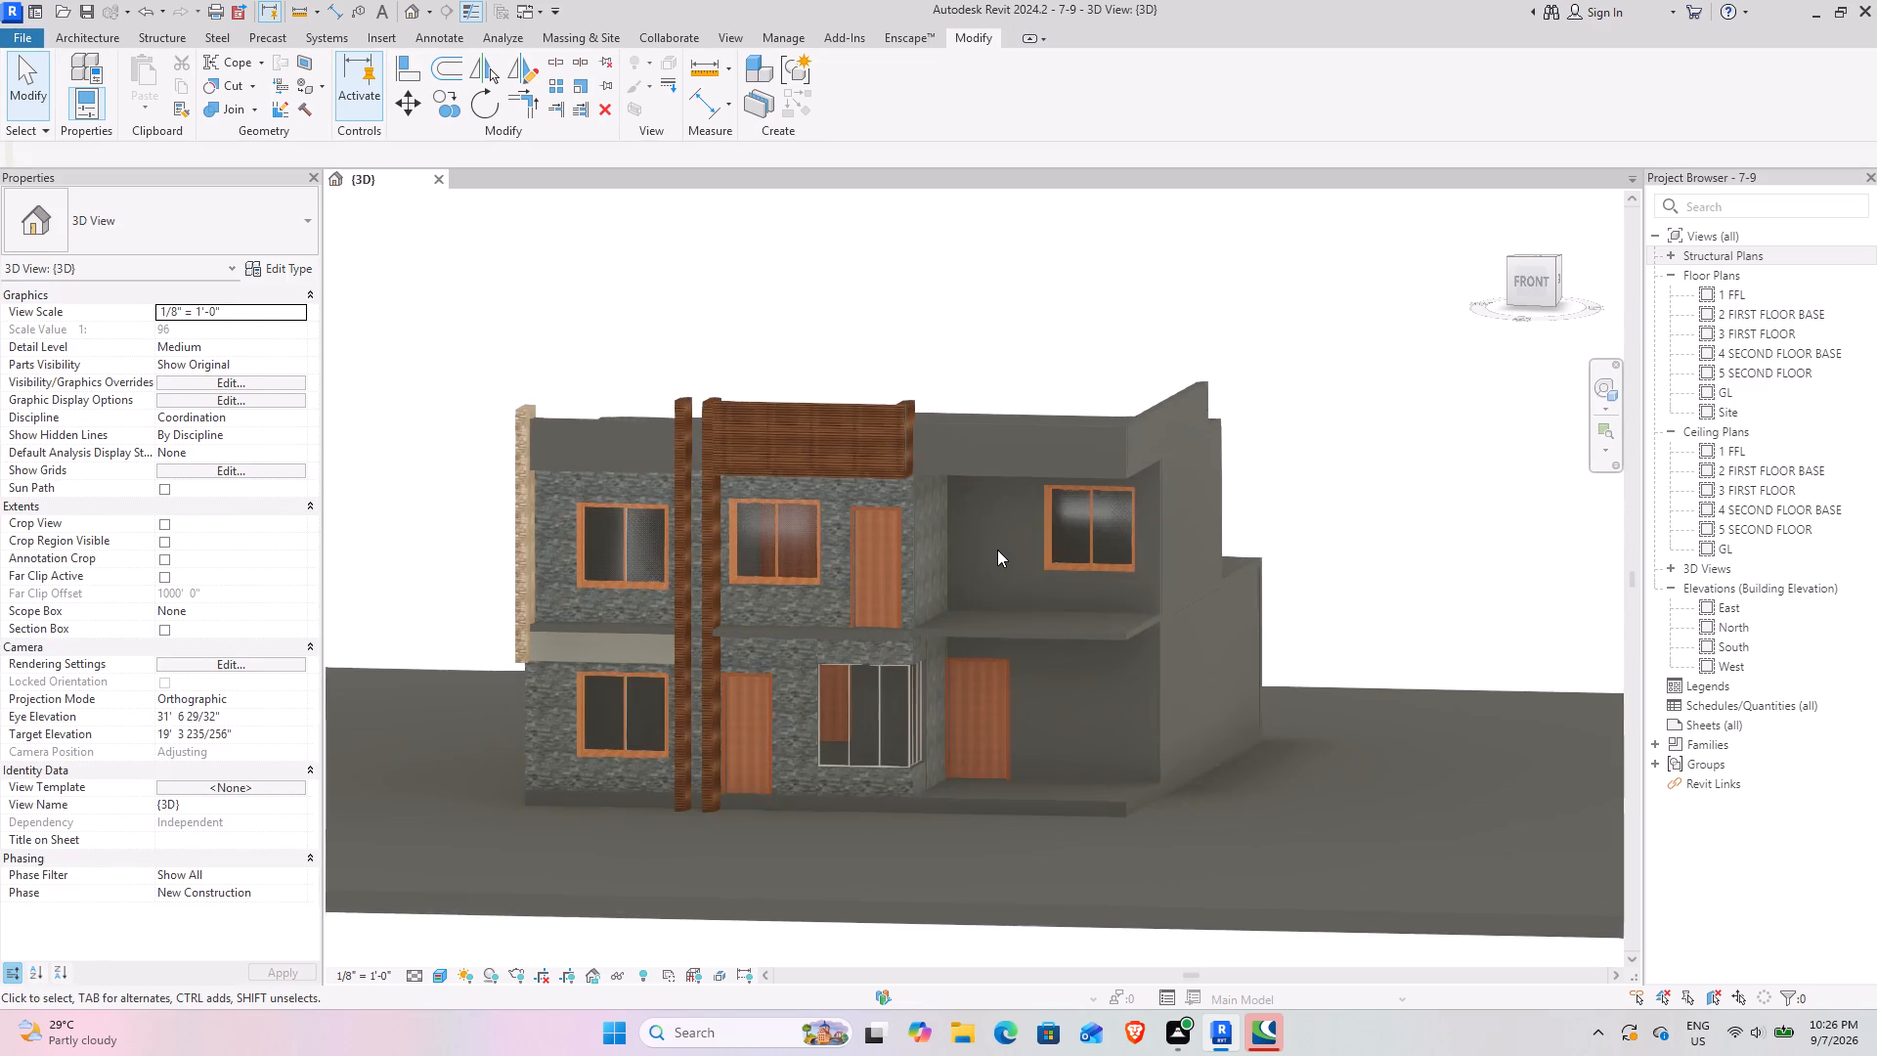
scroll(997, 550, "up", 3)
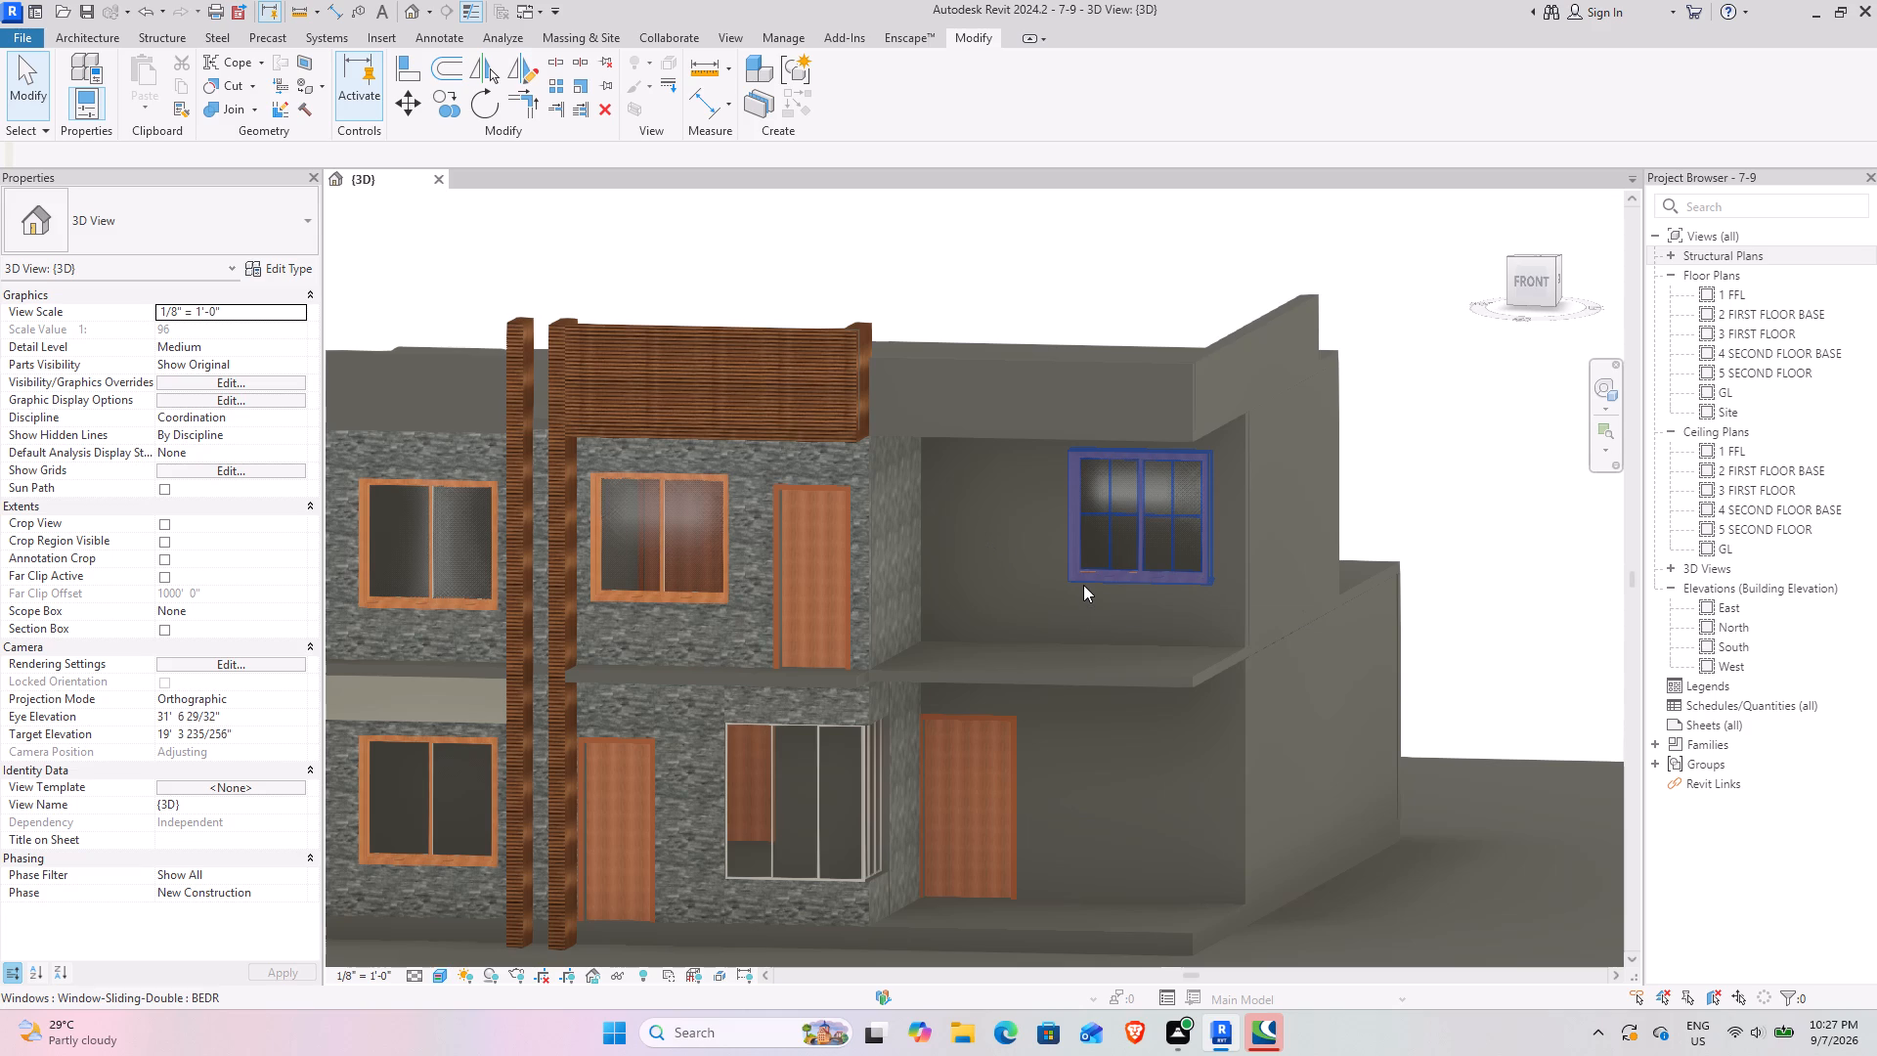
Create an in-place component in the Generic Models category, keeping the default name.
scroll(837, 513, "down", 3)
middle_click_drag(820, 515, 738, 662, "shift")
scroll(619, 625, "up", 2)
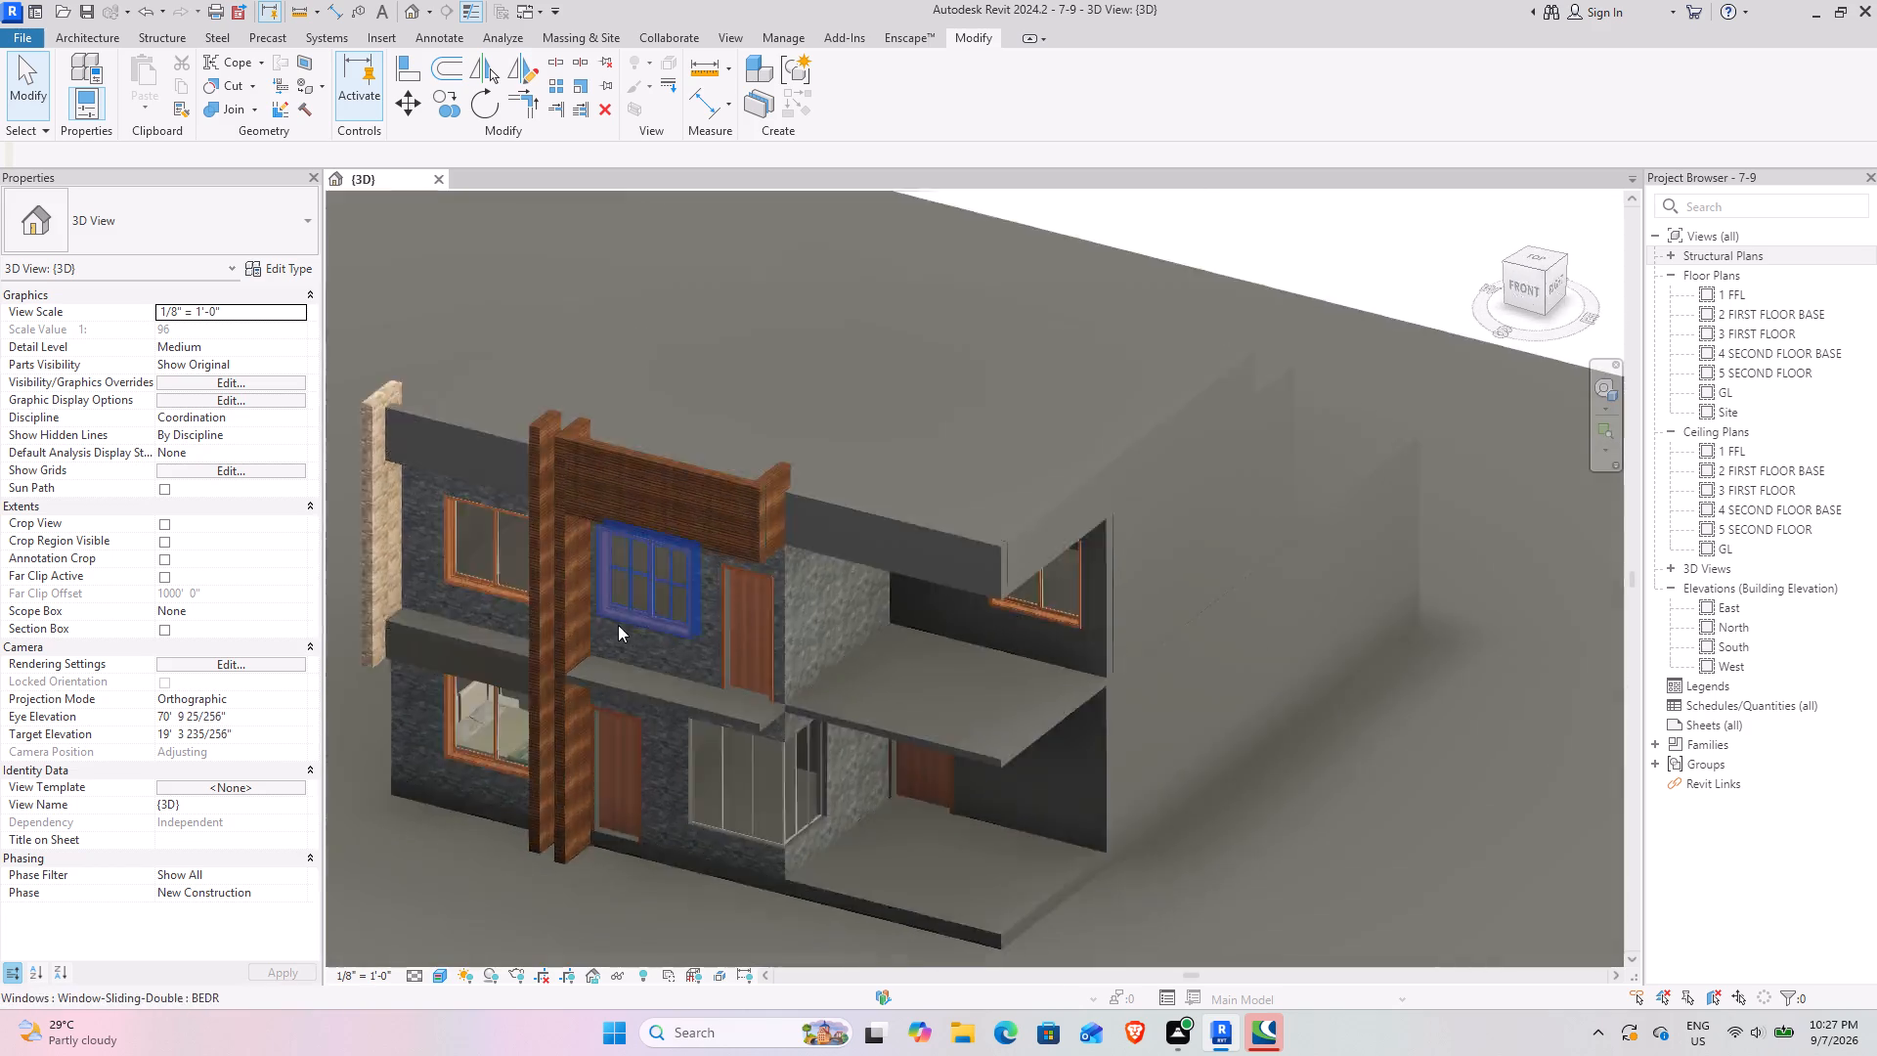
scroll(618, 625, "up", 5)
middle_click_drag(480, 644, 954, 651)
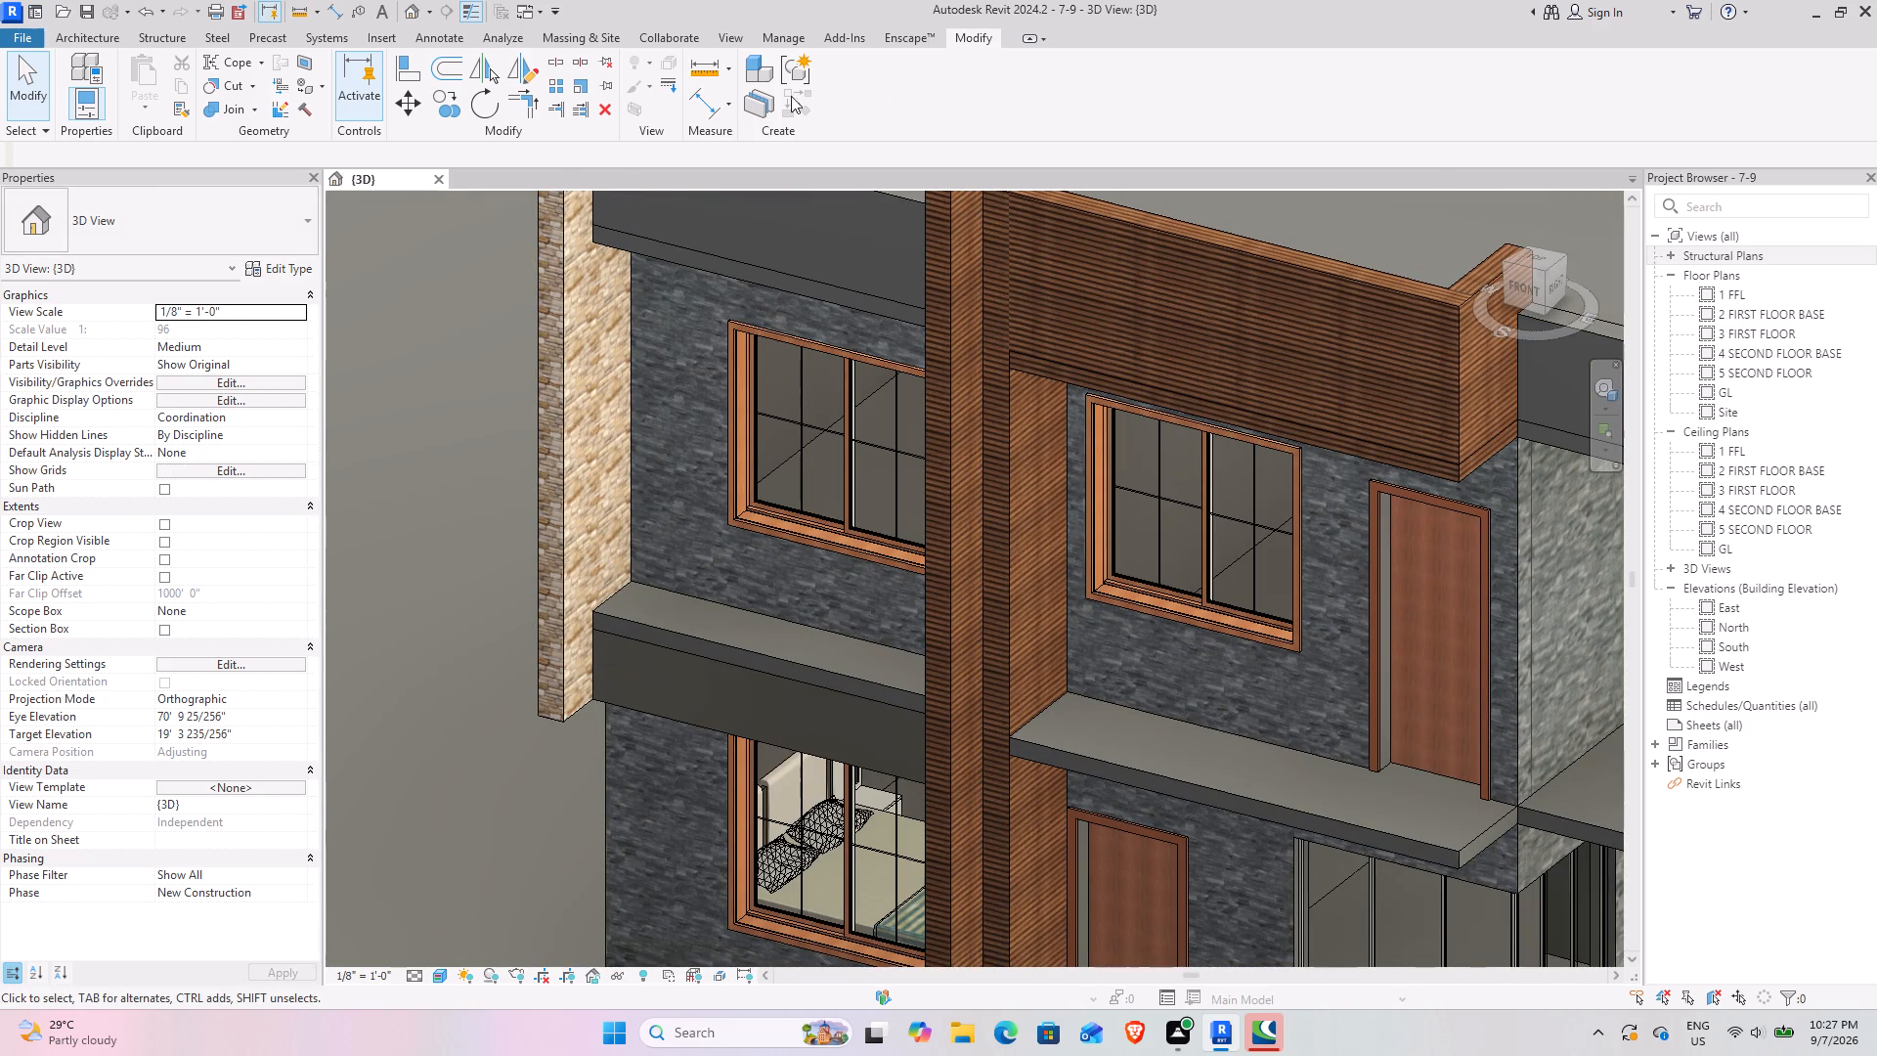
left_click(75, 30)
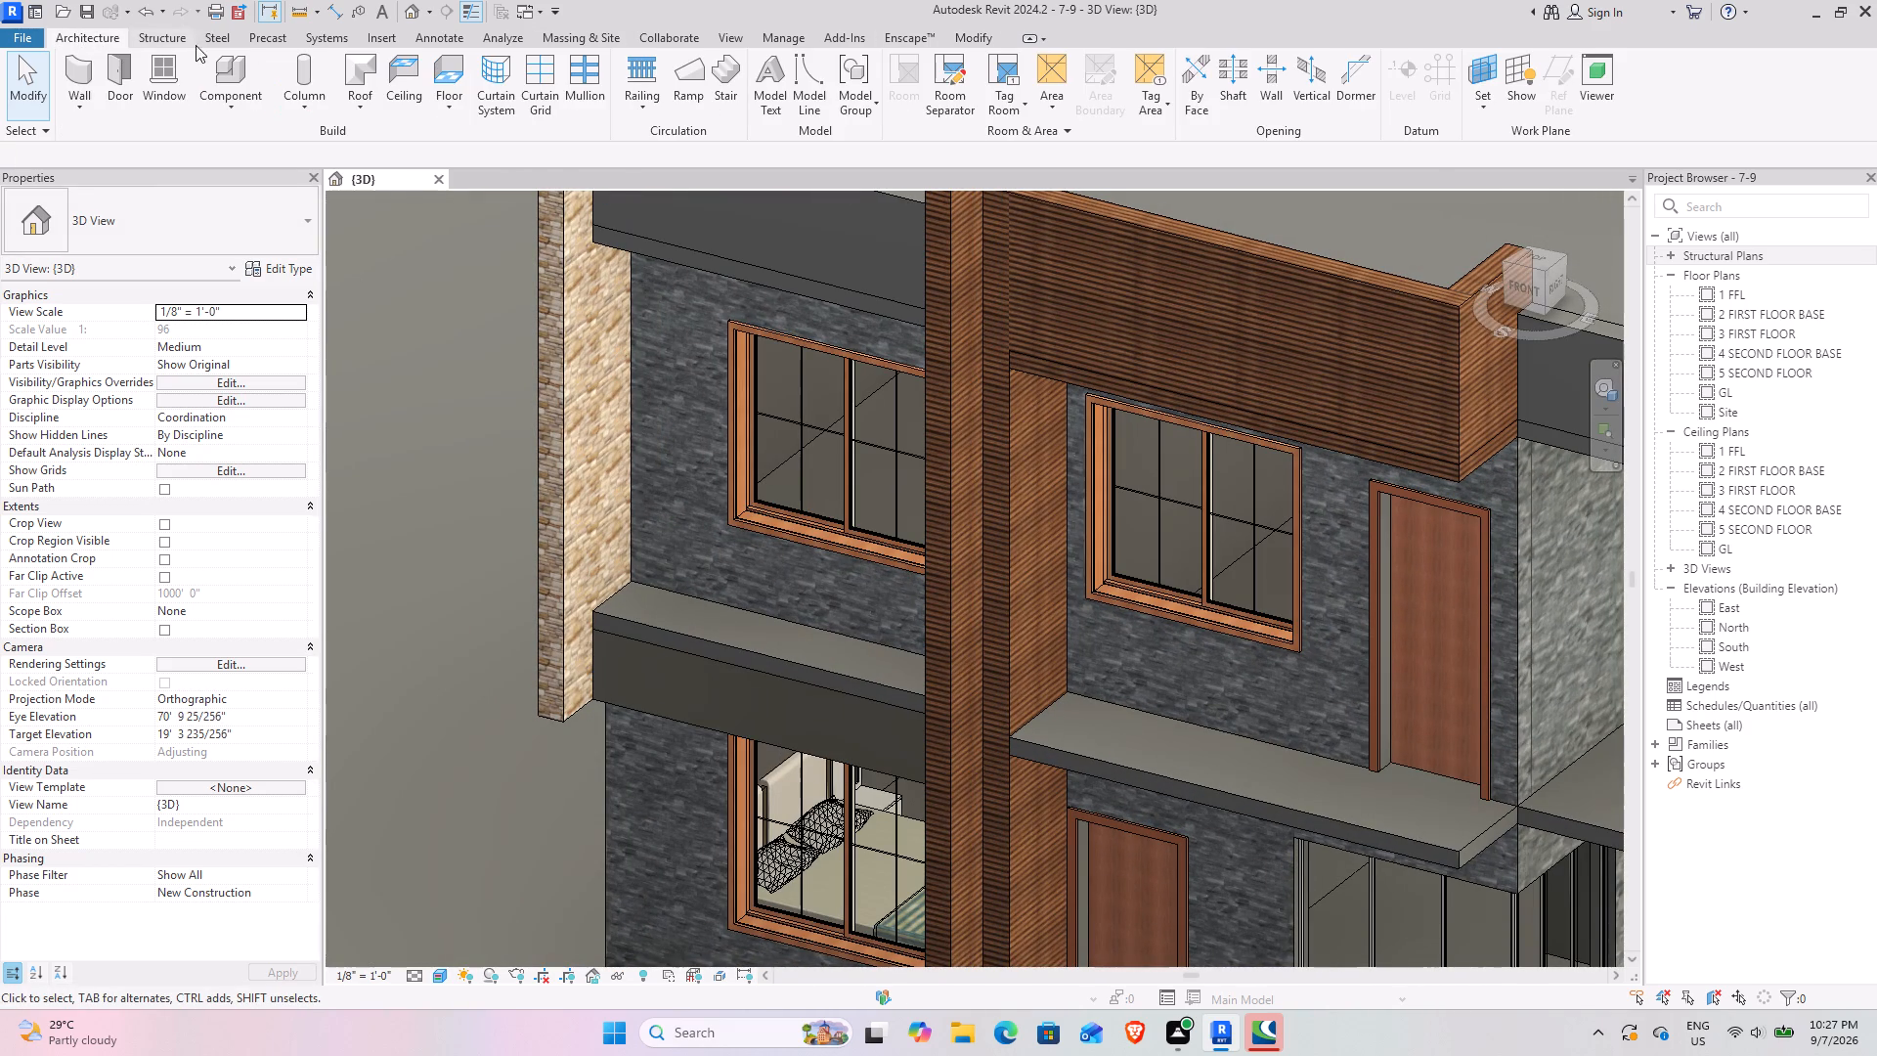
left_click(227, 102)
left_click(303, 170)
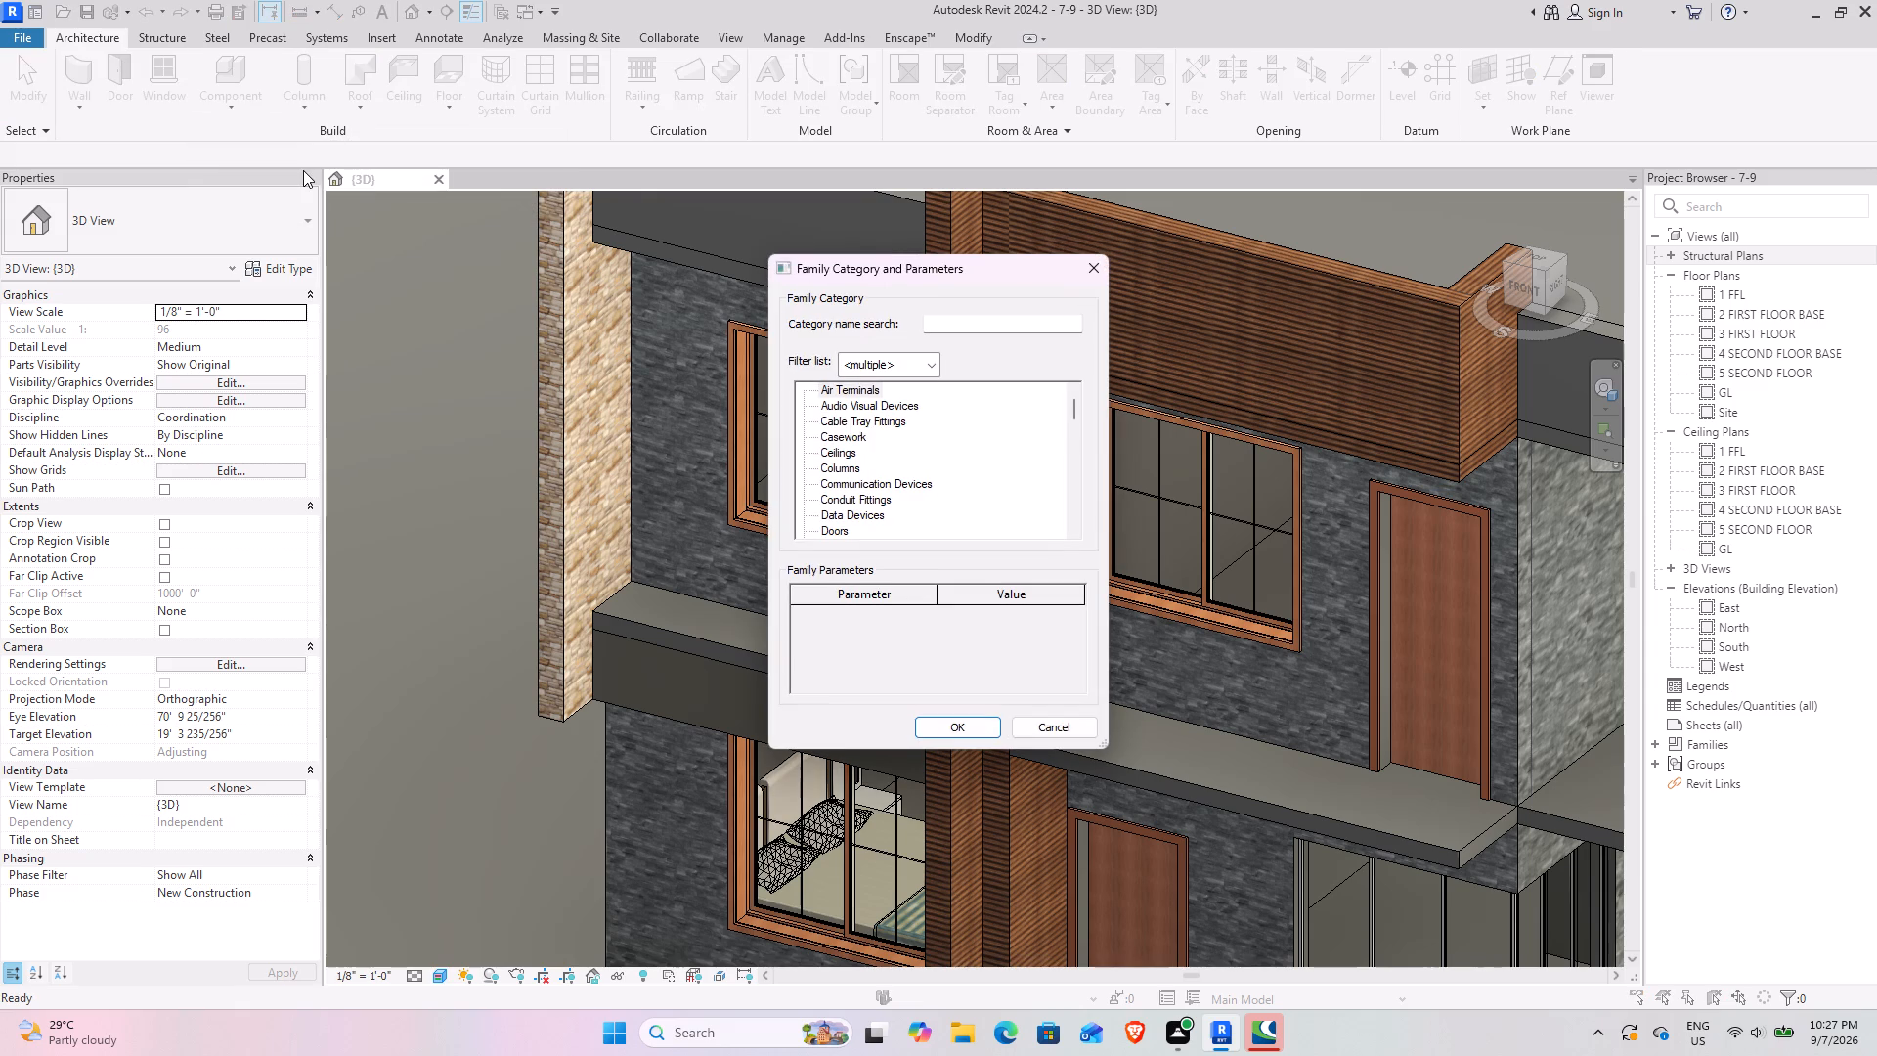
left_click(884, 486)
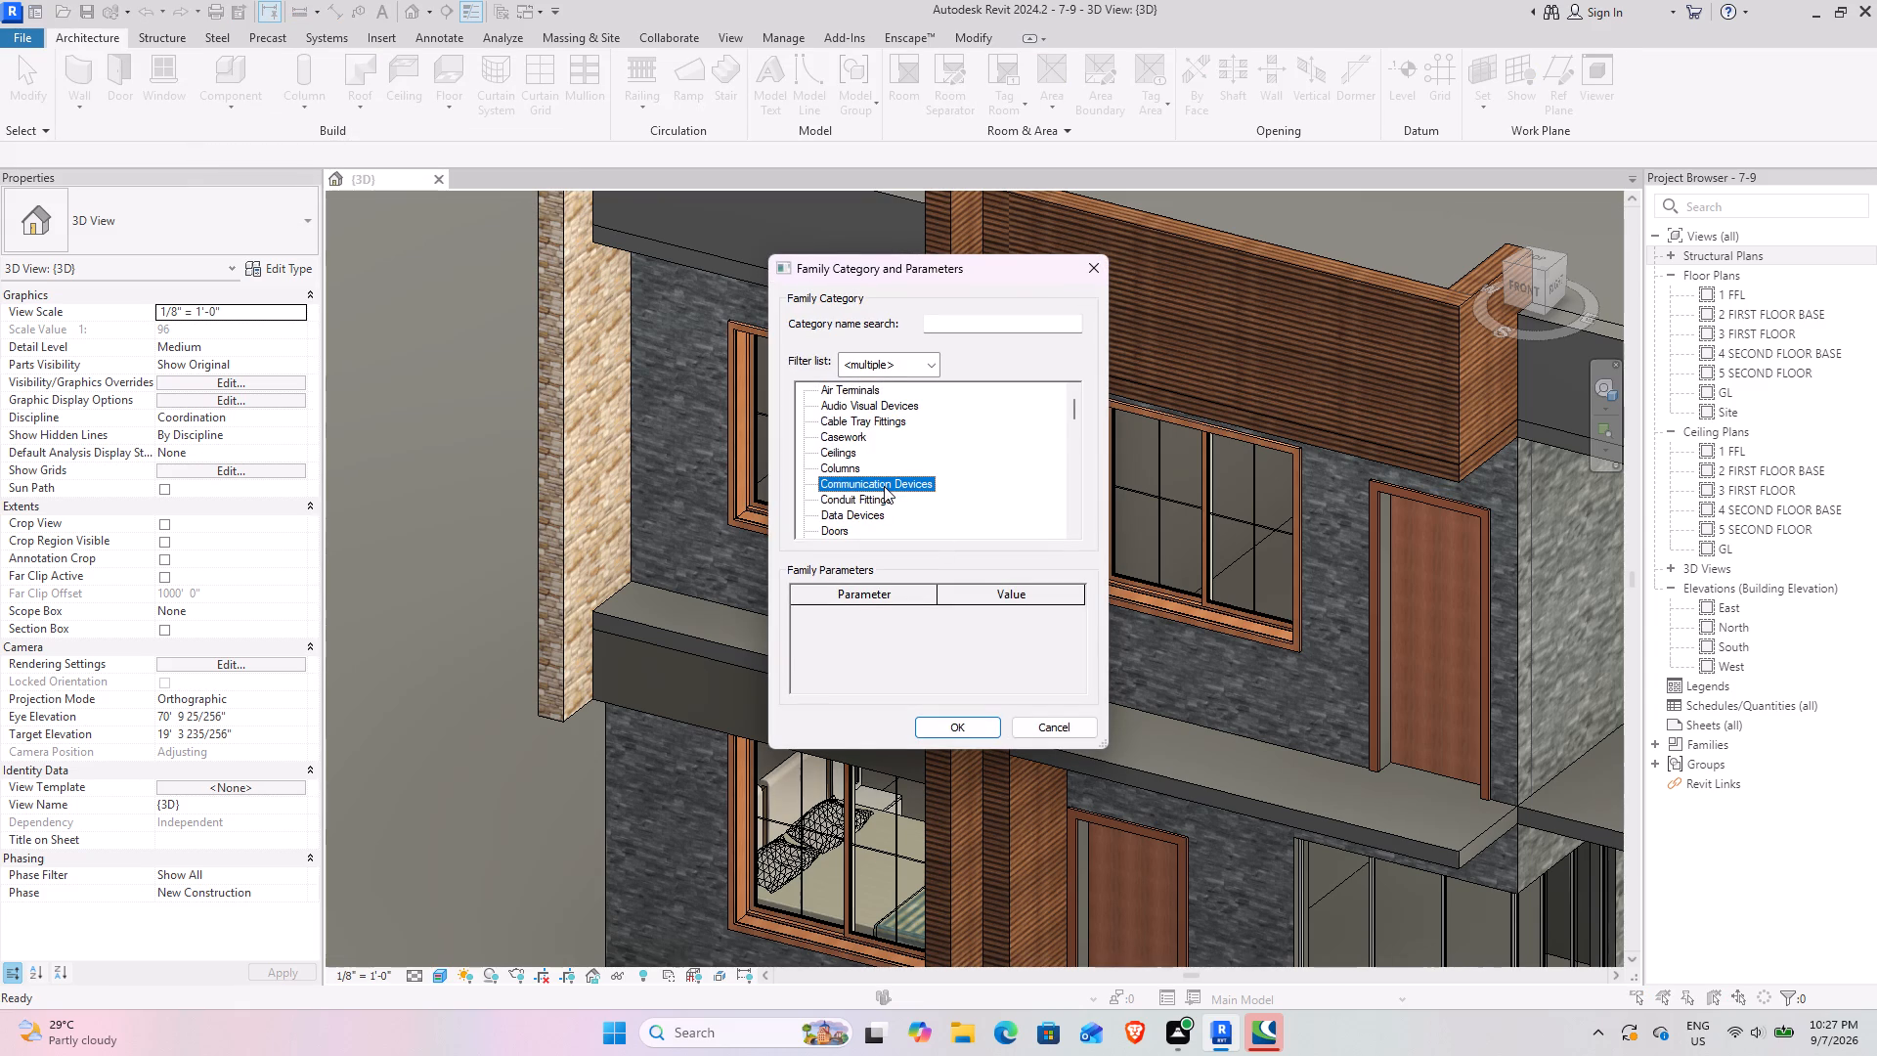
key("g")
left_click(938, 726)
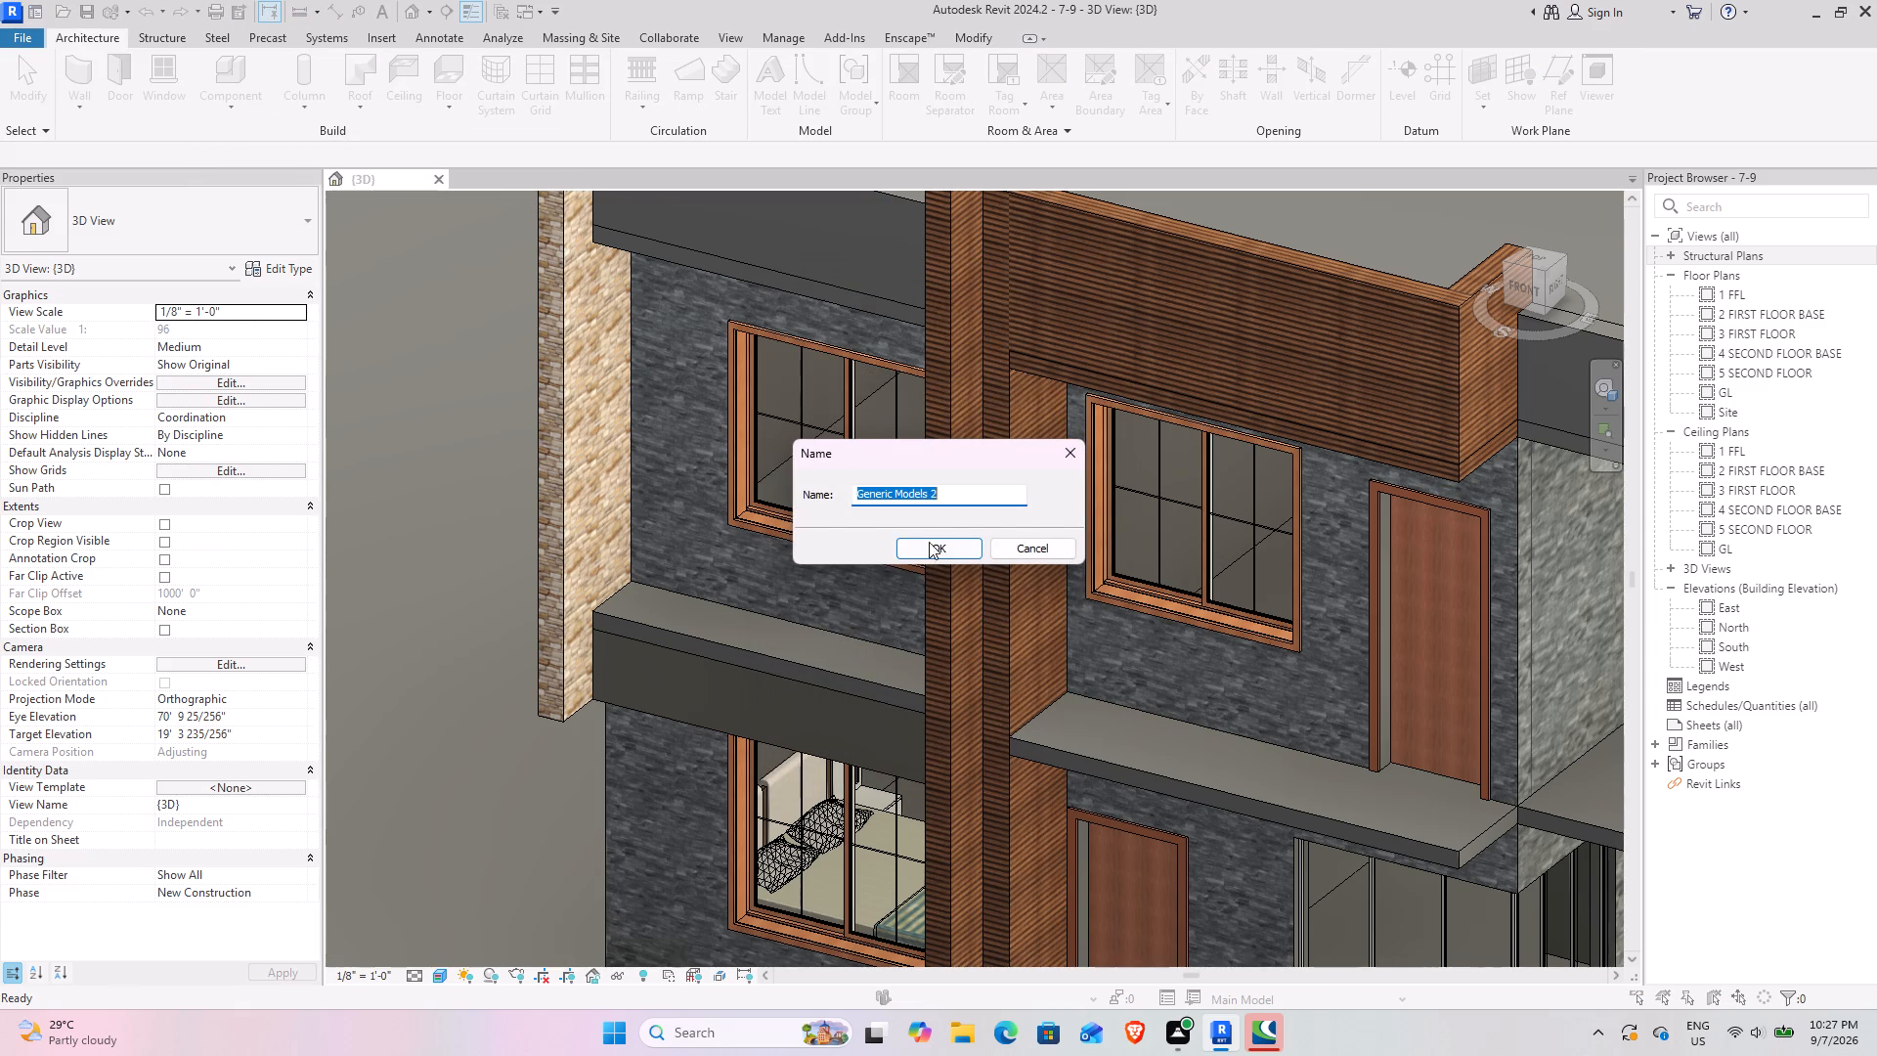
left_click(951, 550)
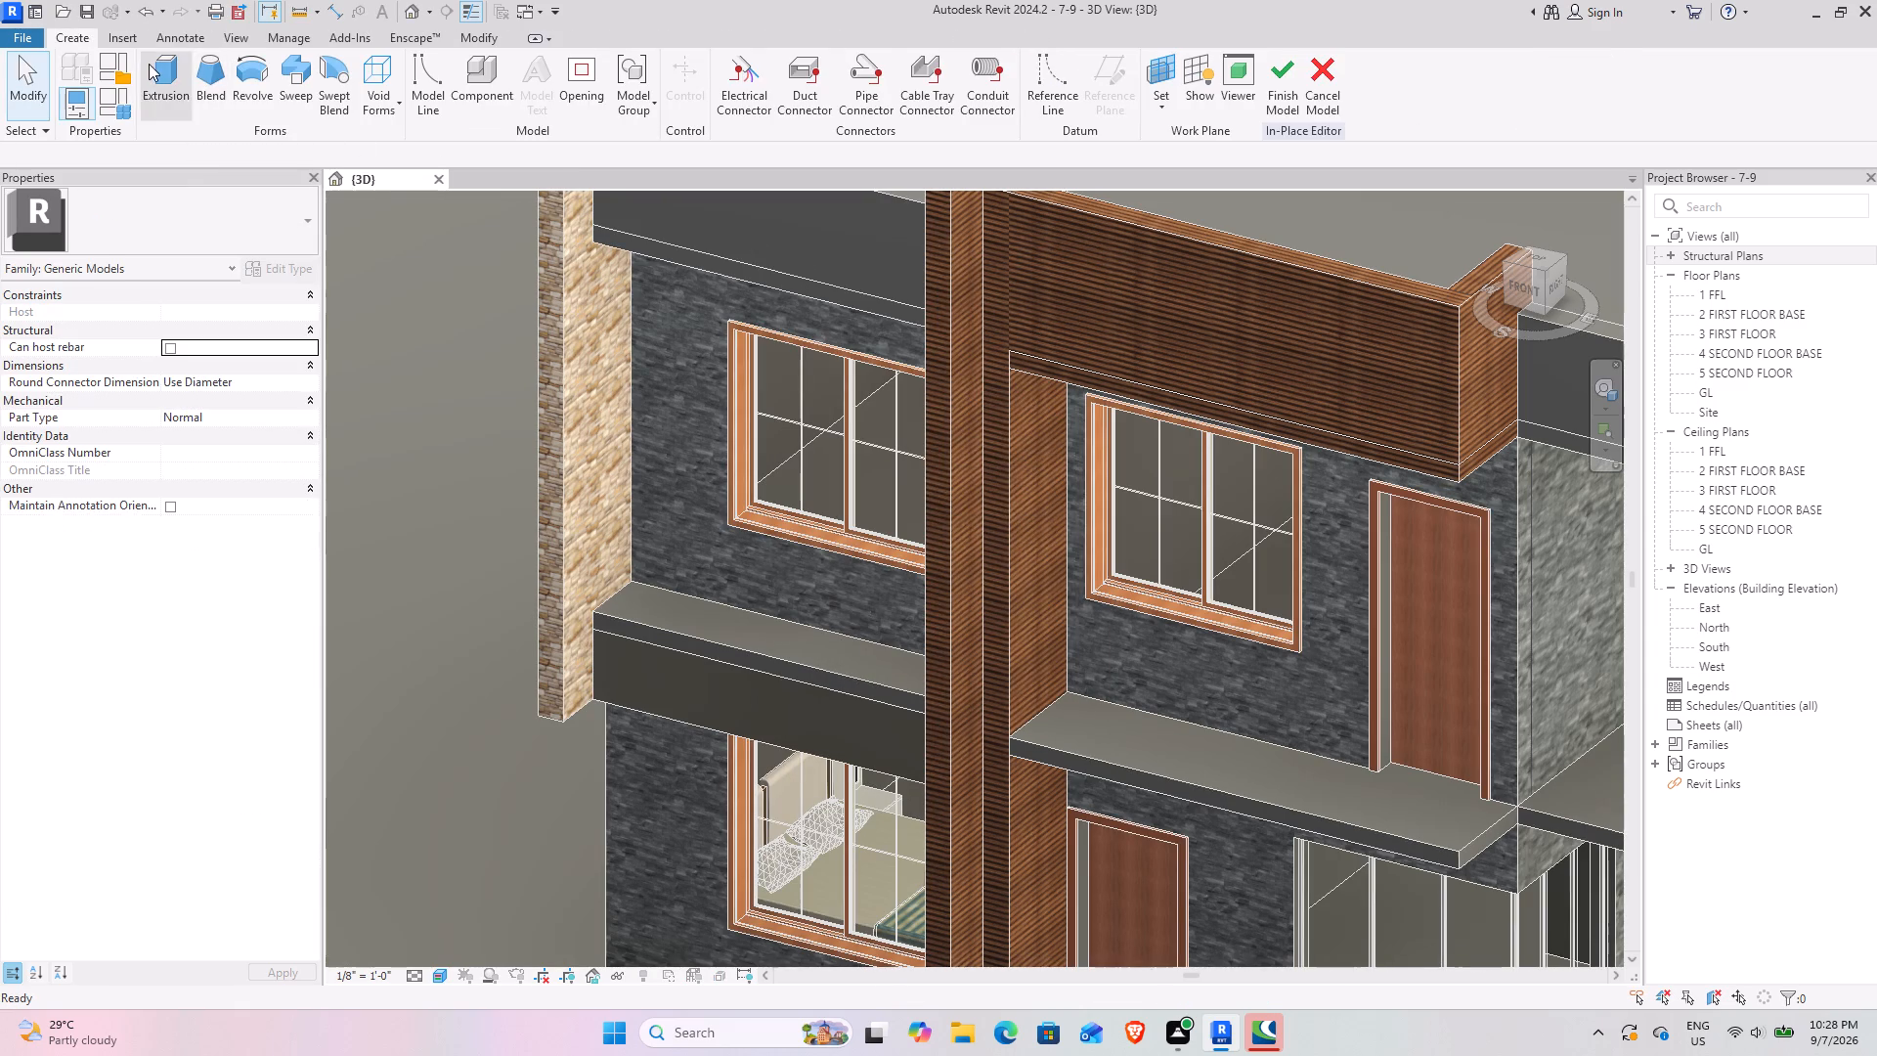
Start an Extrusion on the first-floor ledge slab's top face and sketch a 2' line along the stone wall from the pillar corner.
left_click(149, 64)
left_click(903, 95)
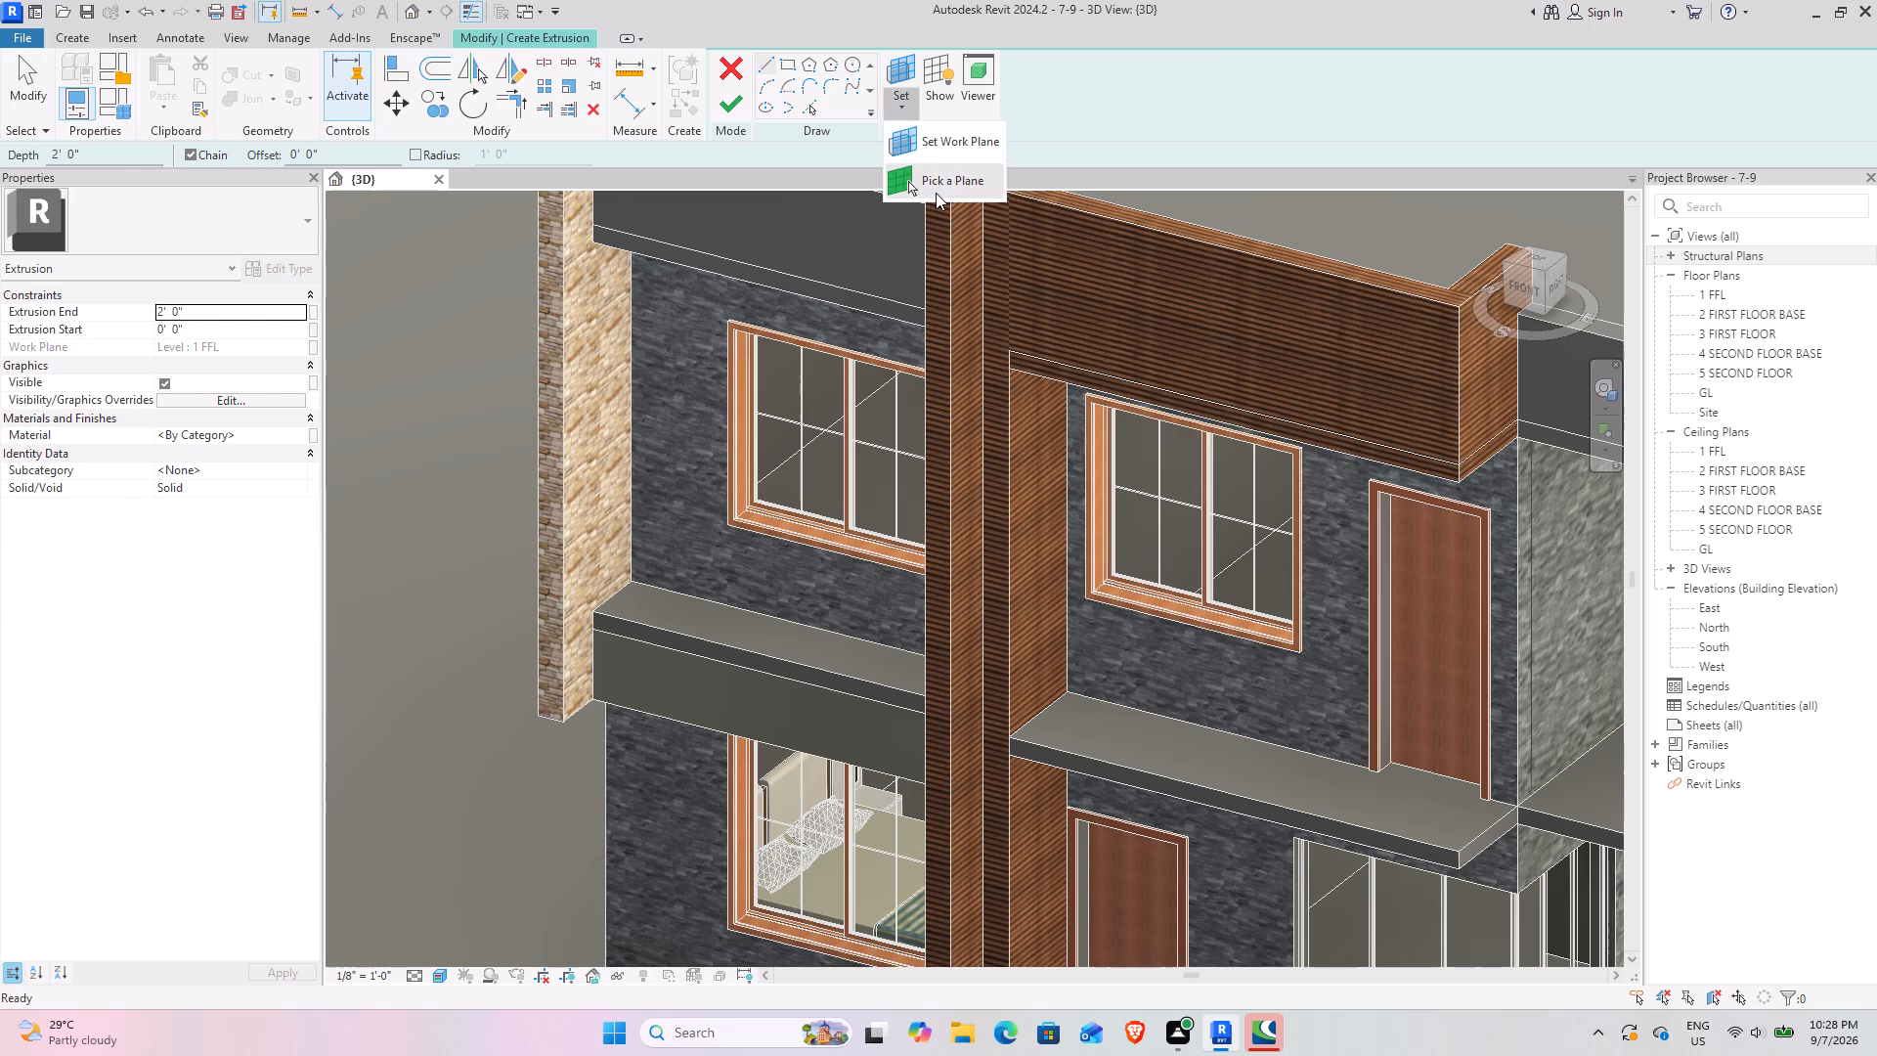
left_click(936, 193)
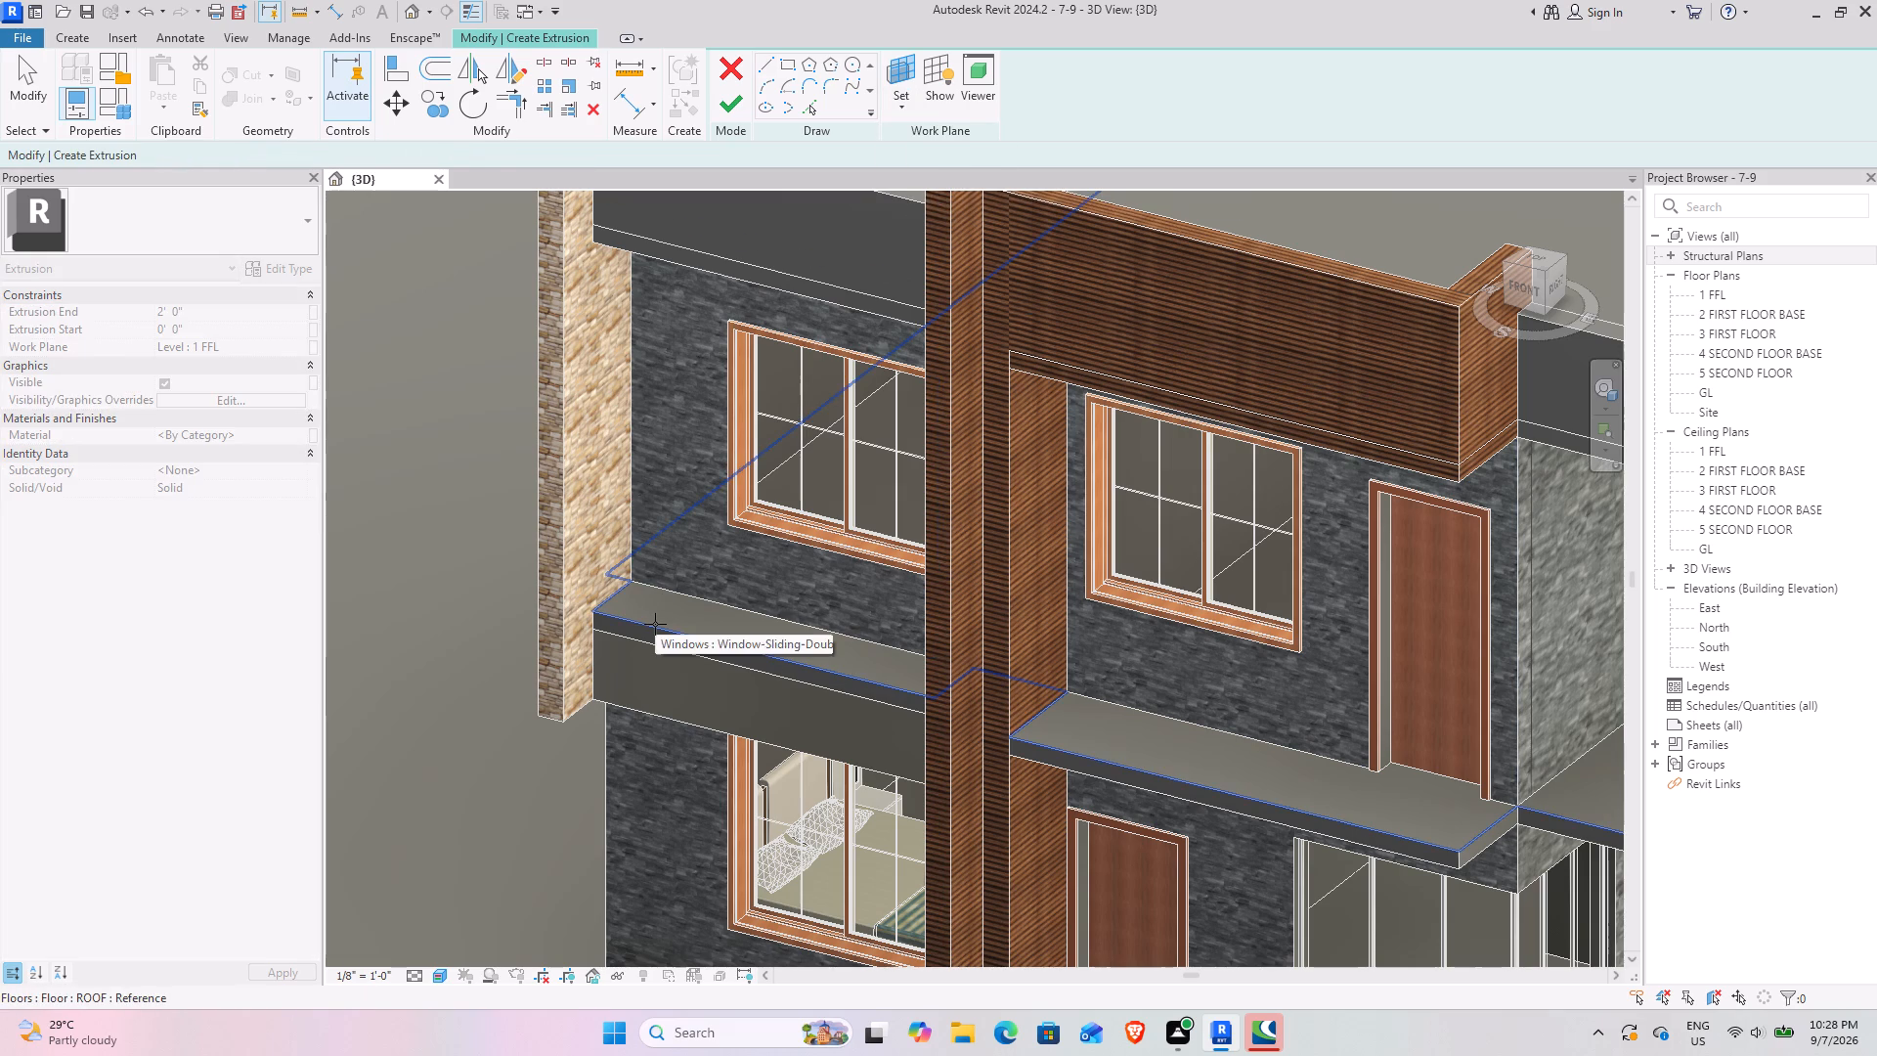
left_click(655, 624)
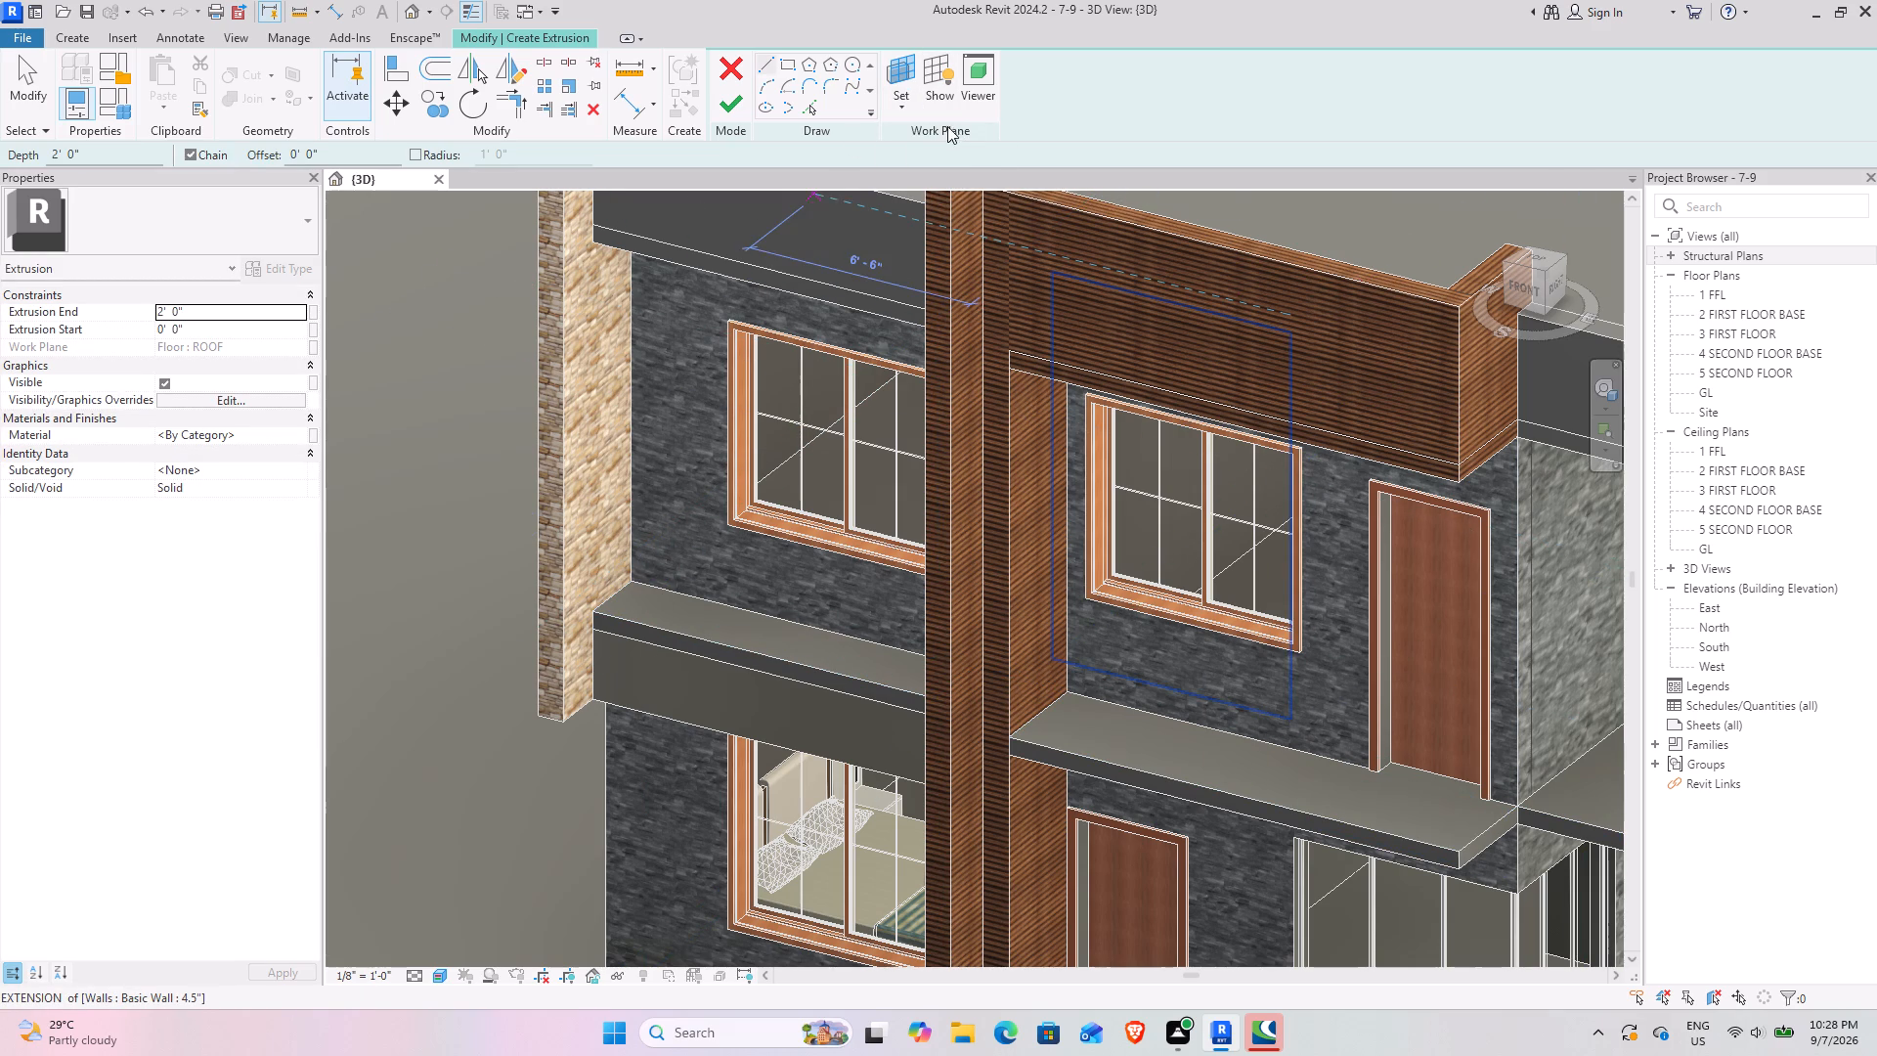
scroll(644, 567, "up", 8)
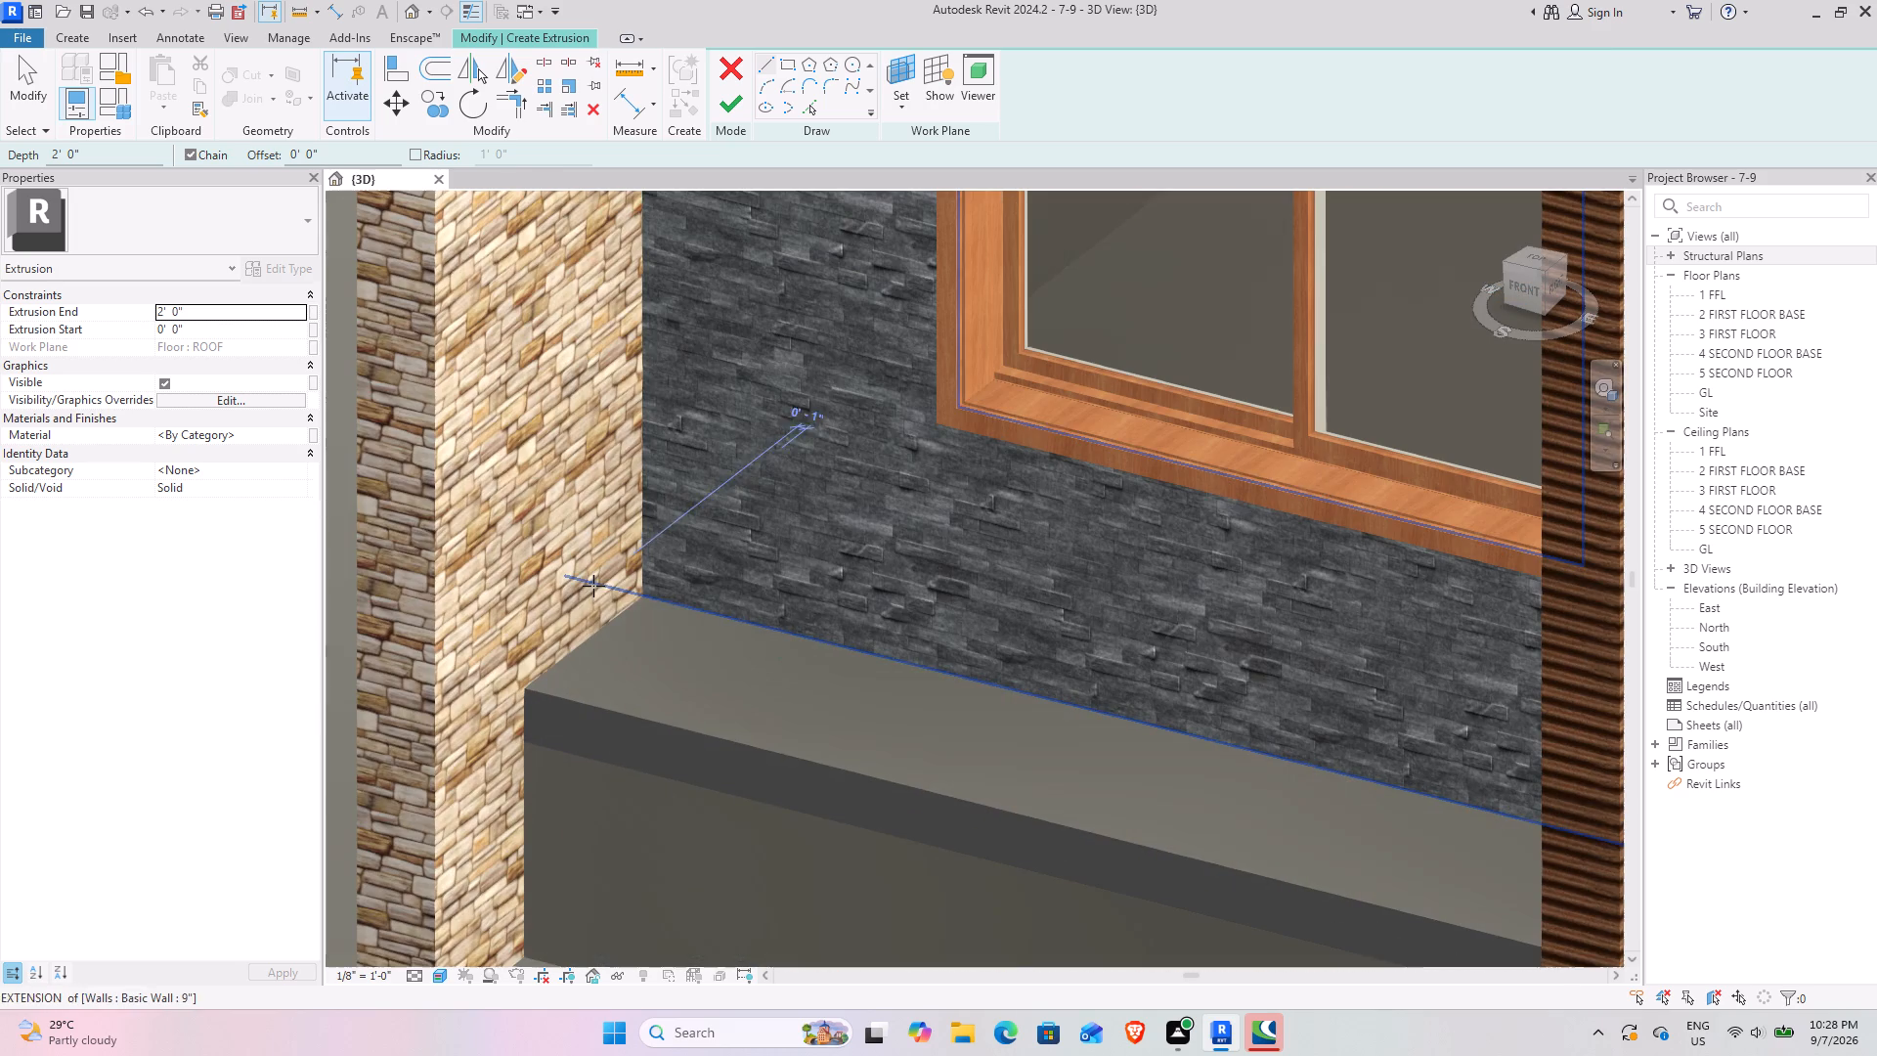
left_click(648, 595)
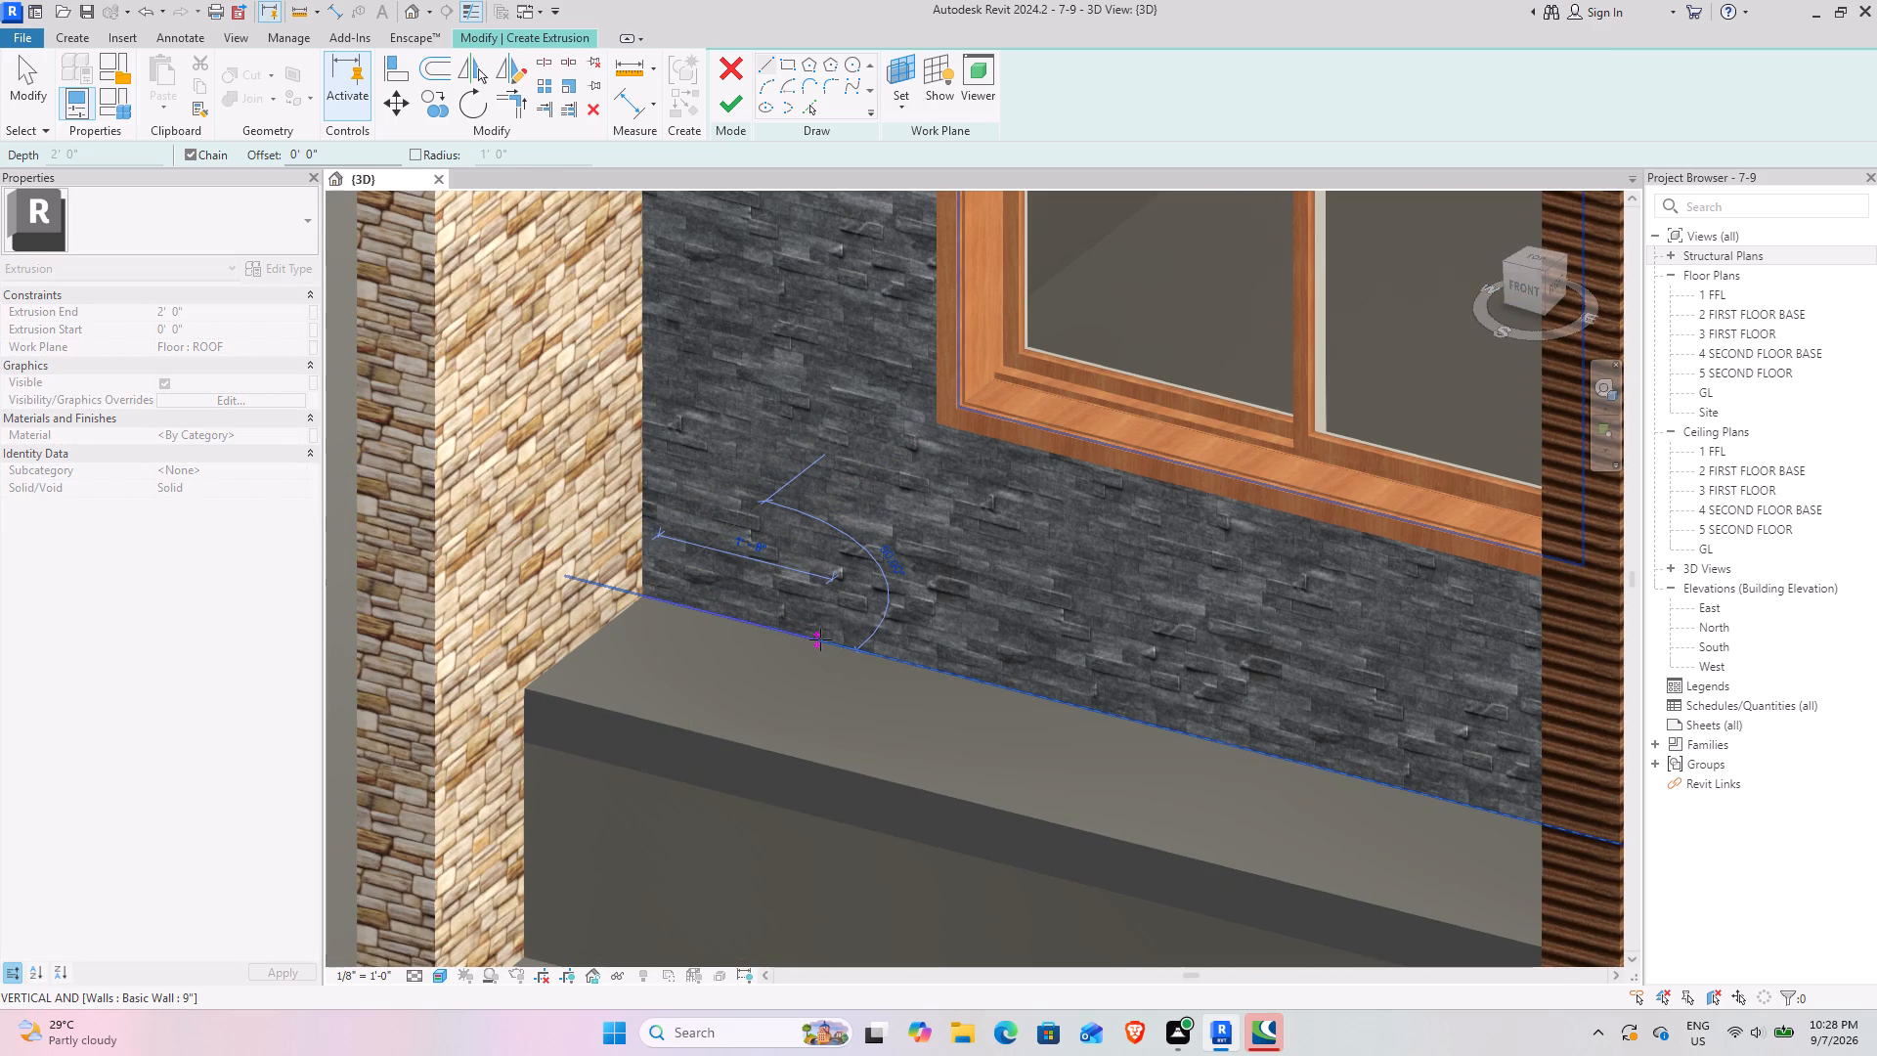
key("2")
key("Return")
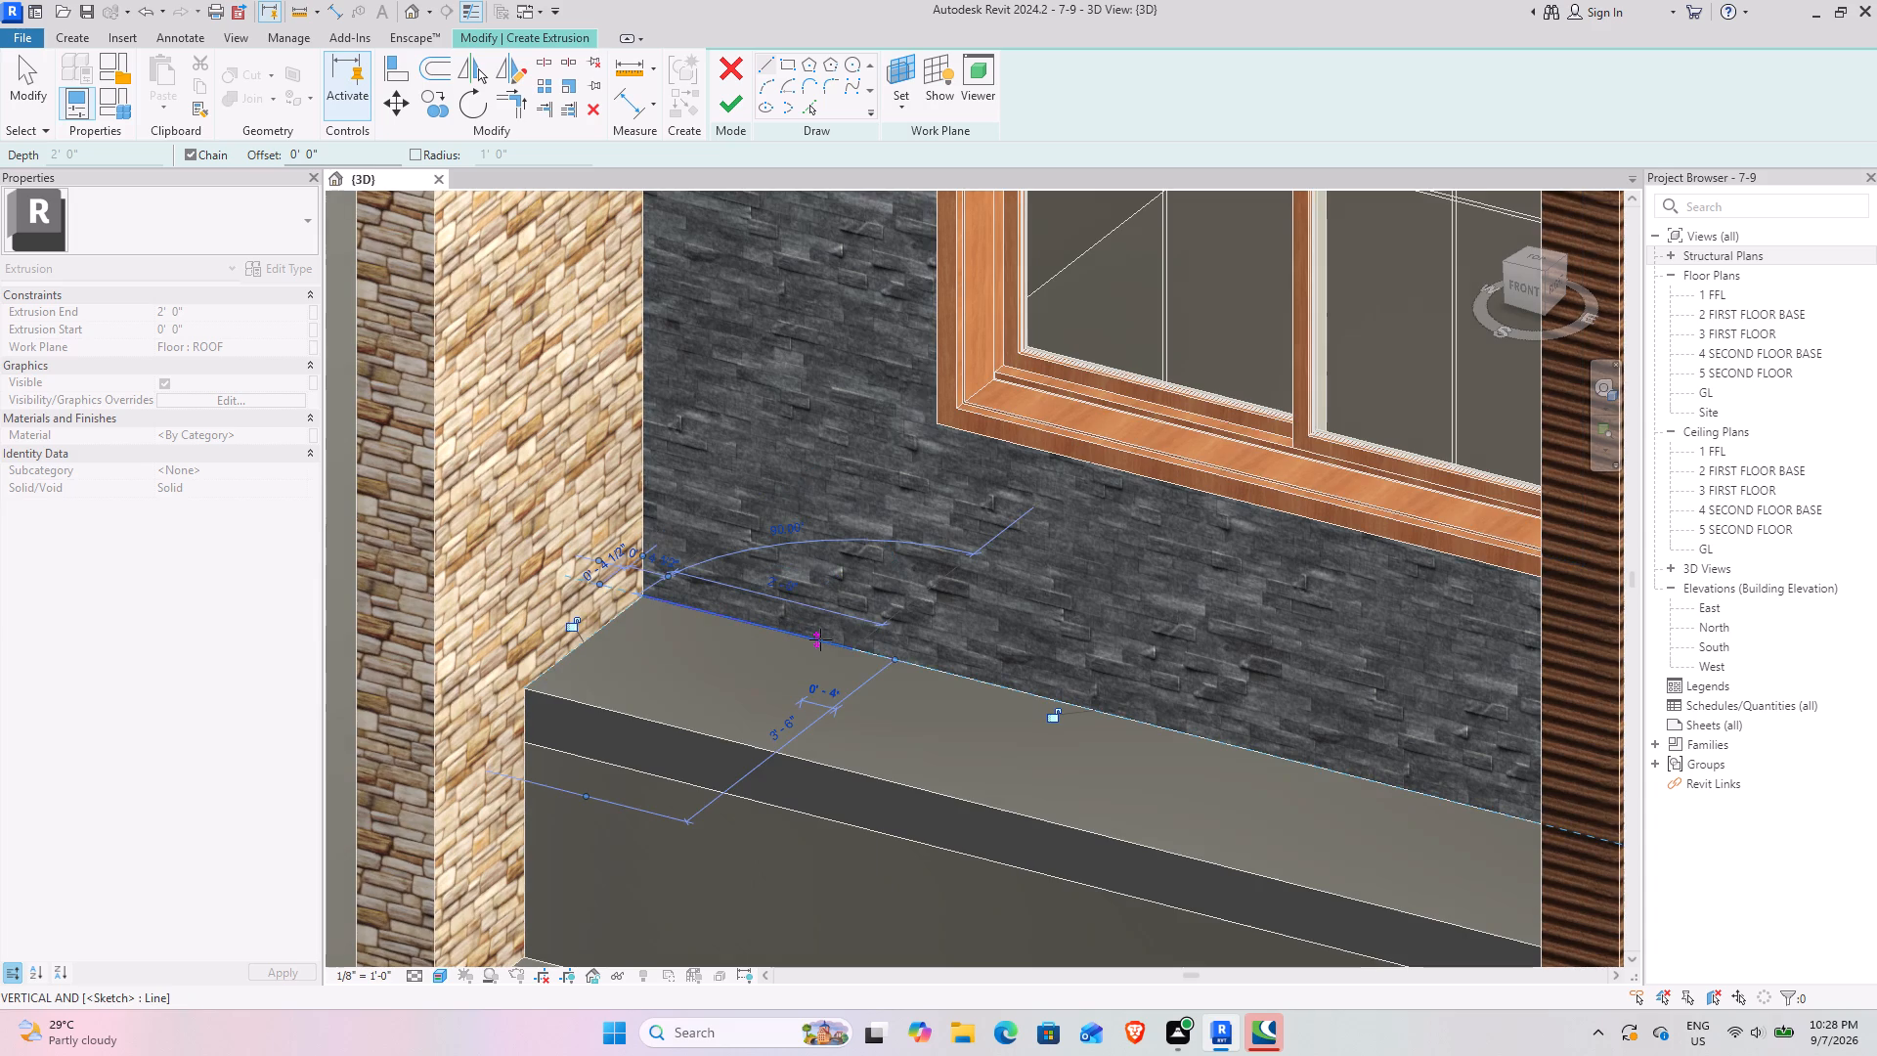
key("Escape")
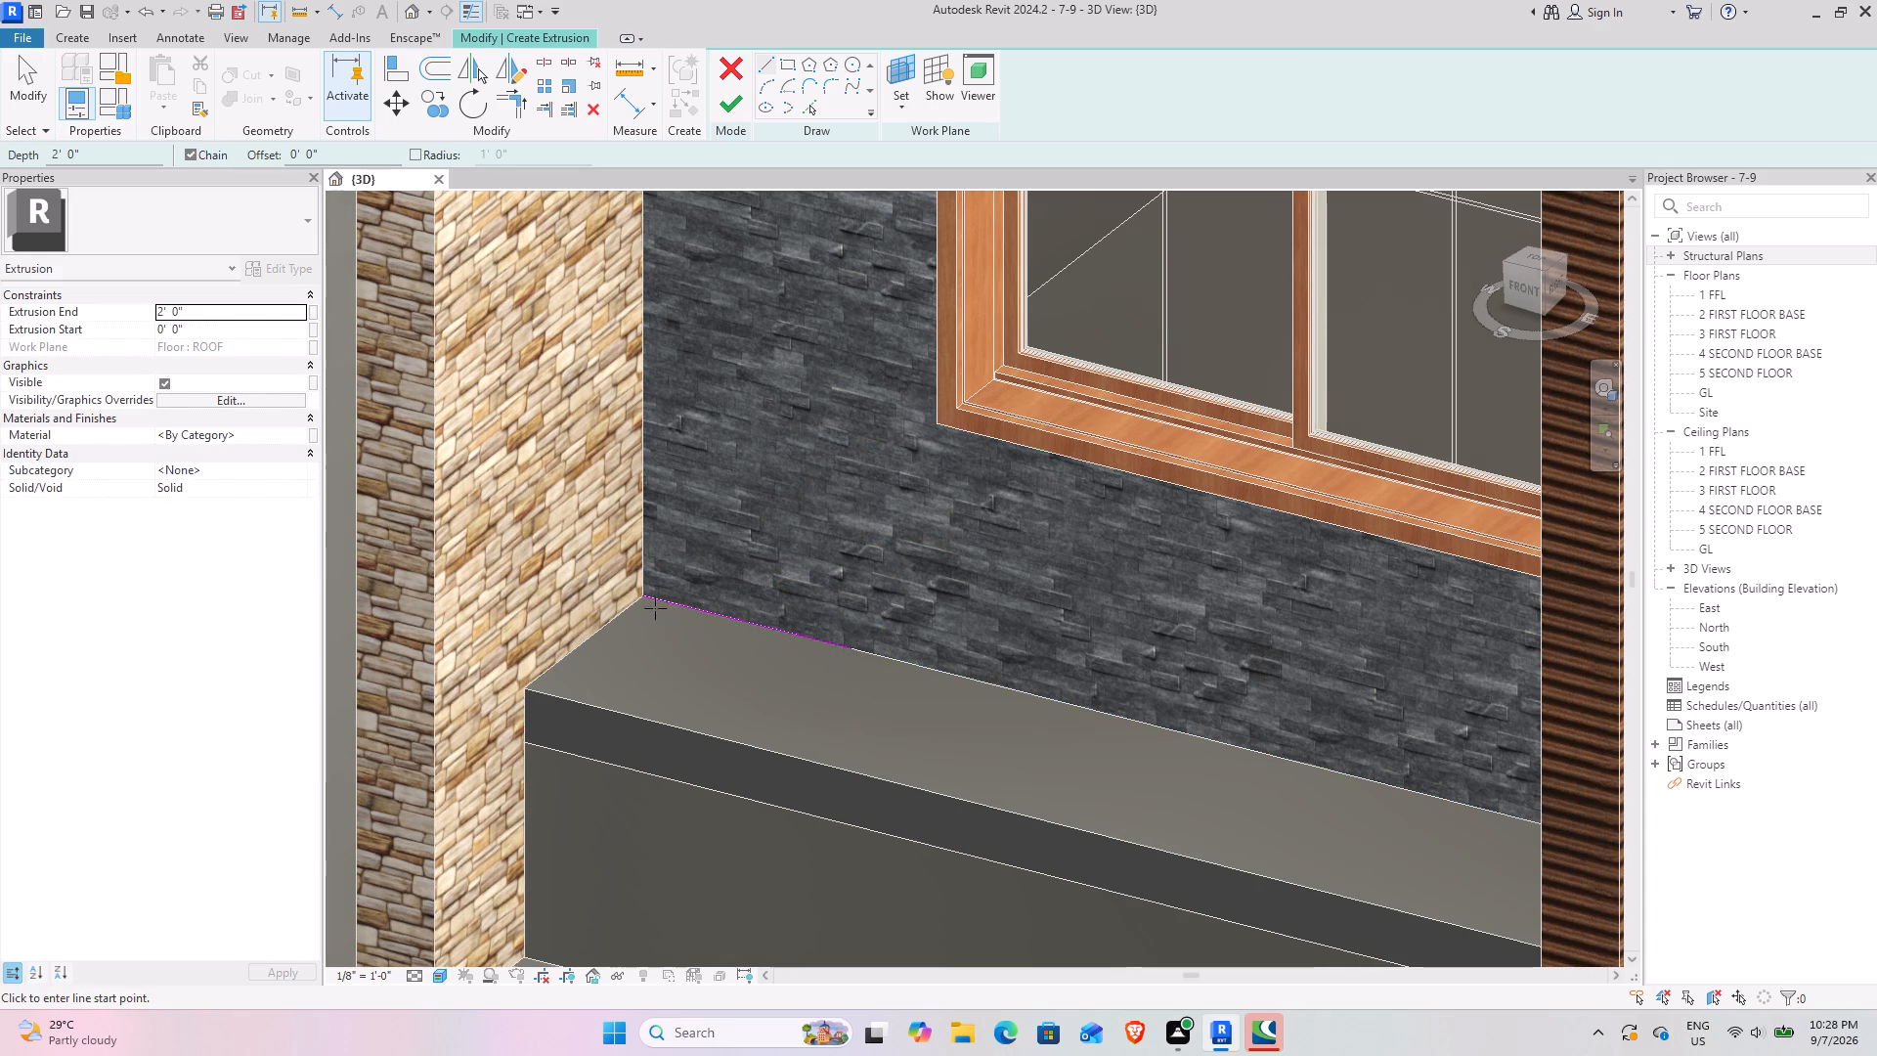
Sketch a 2' line along the pillar, a 4" line along the ledge's front edge, and a diagonal closing the profile at the wall line's end.
left_click(645, 594)
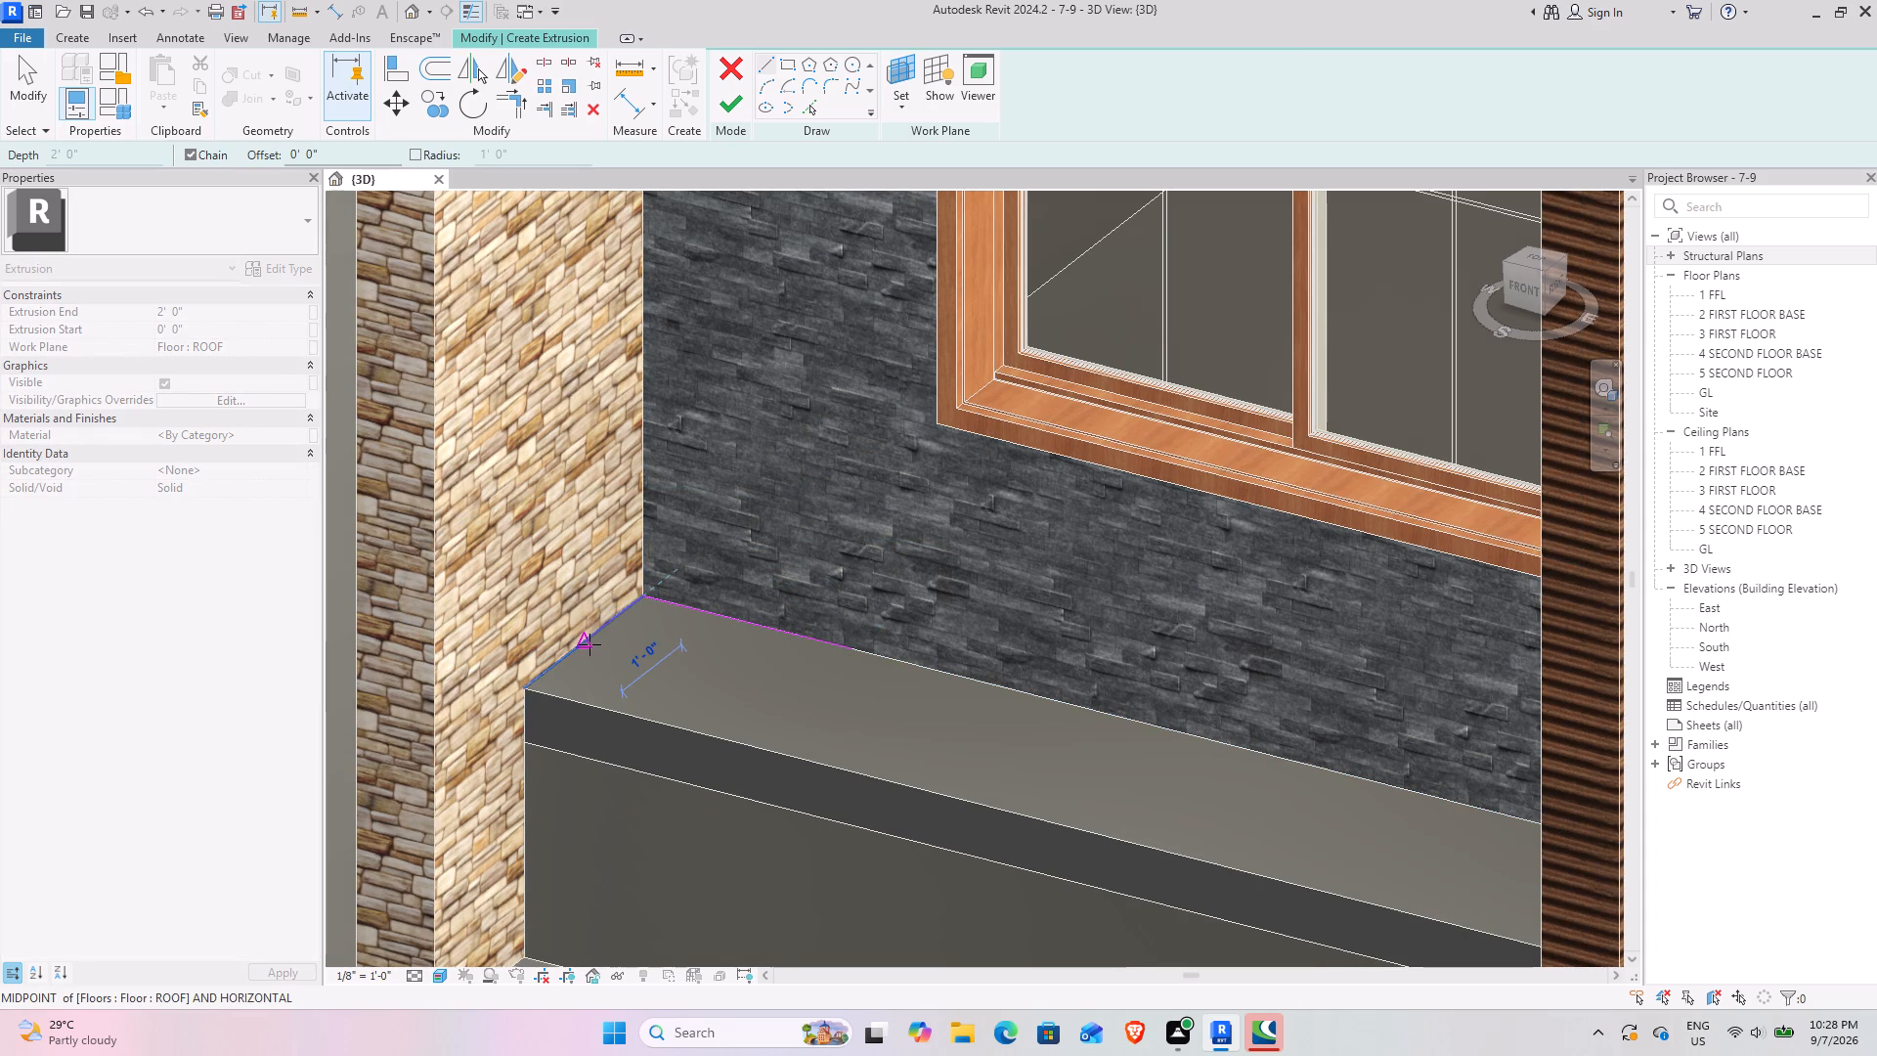
key("2")
key("Return")
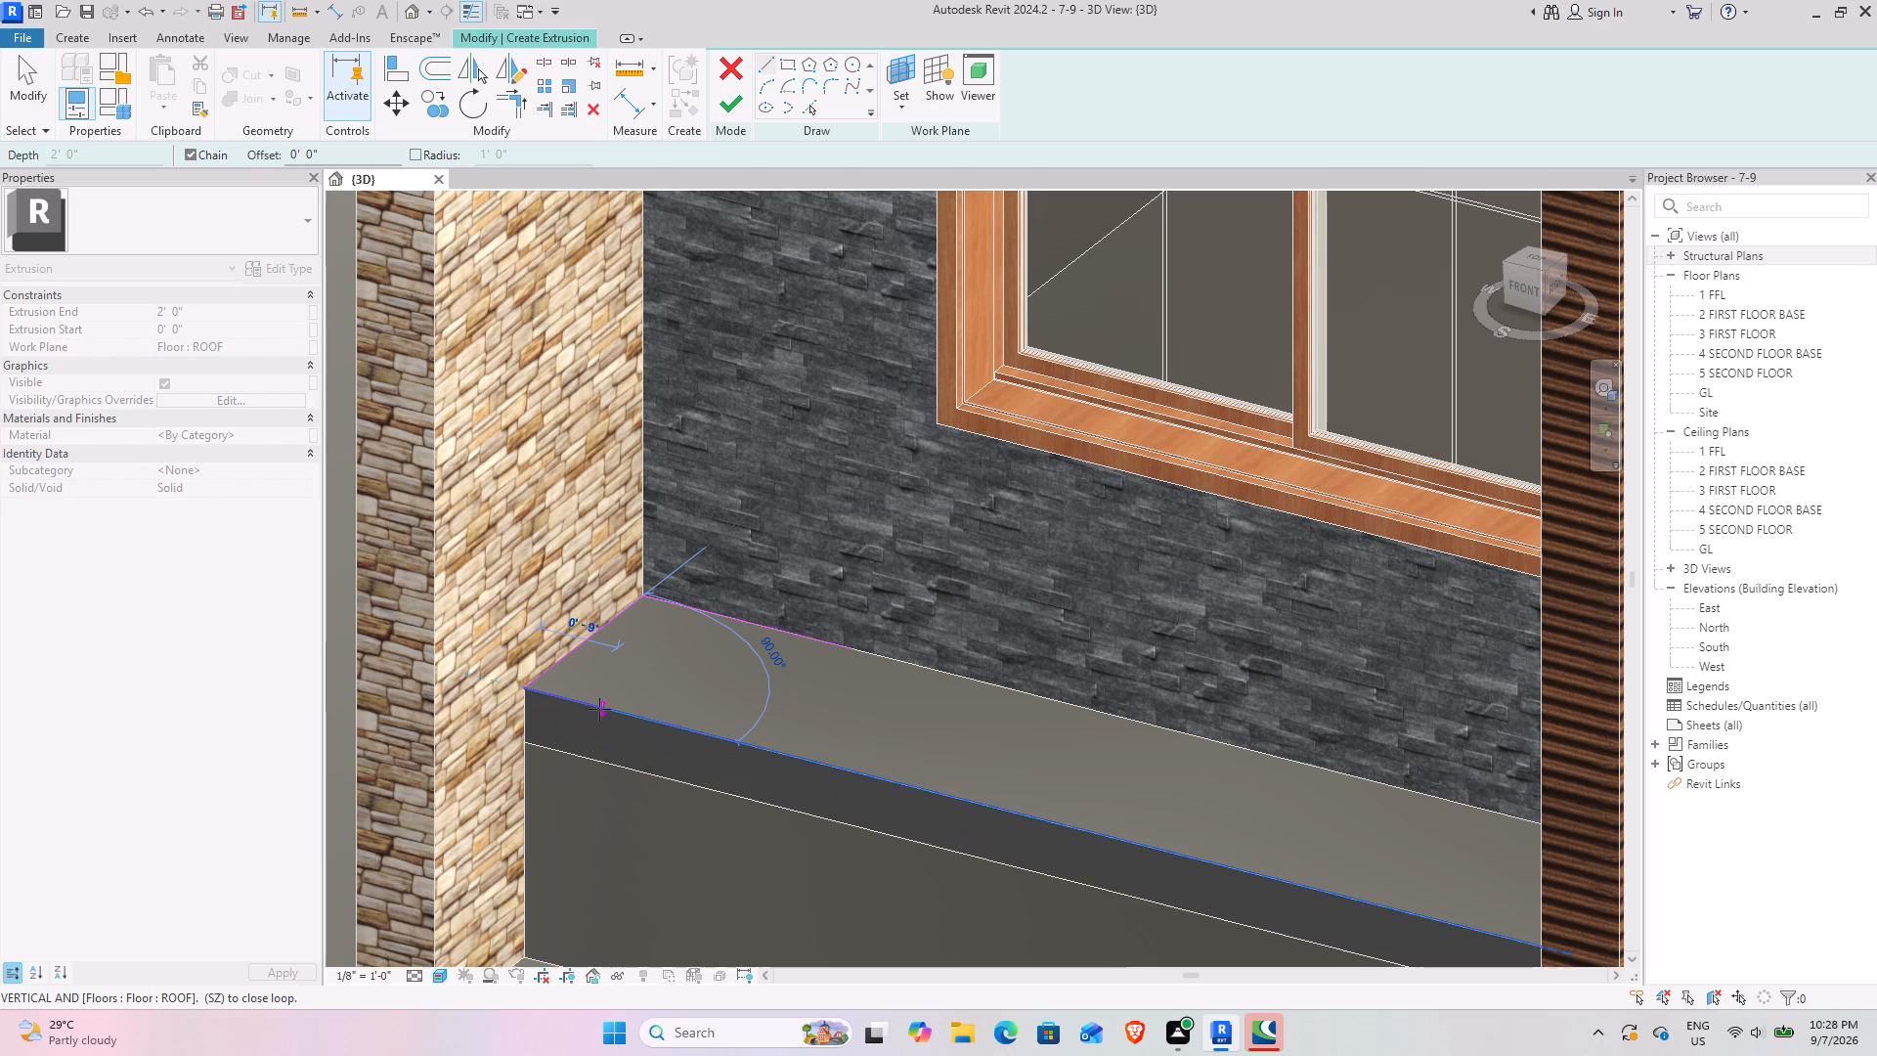
type("4\"")
key("Return")
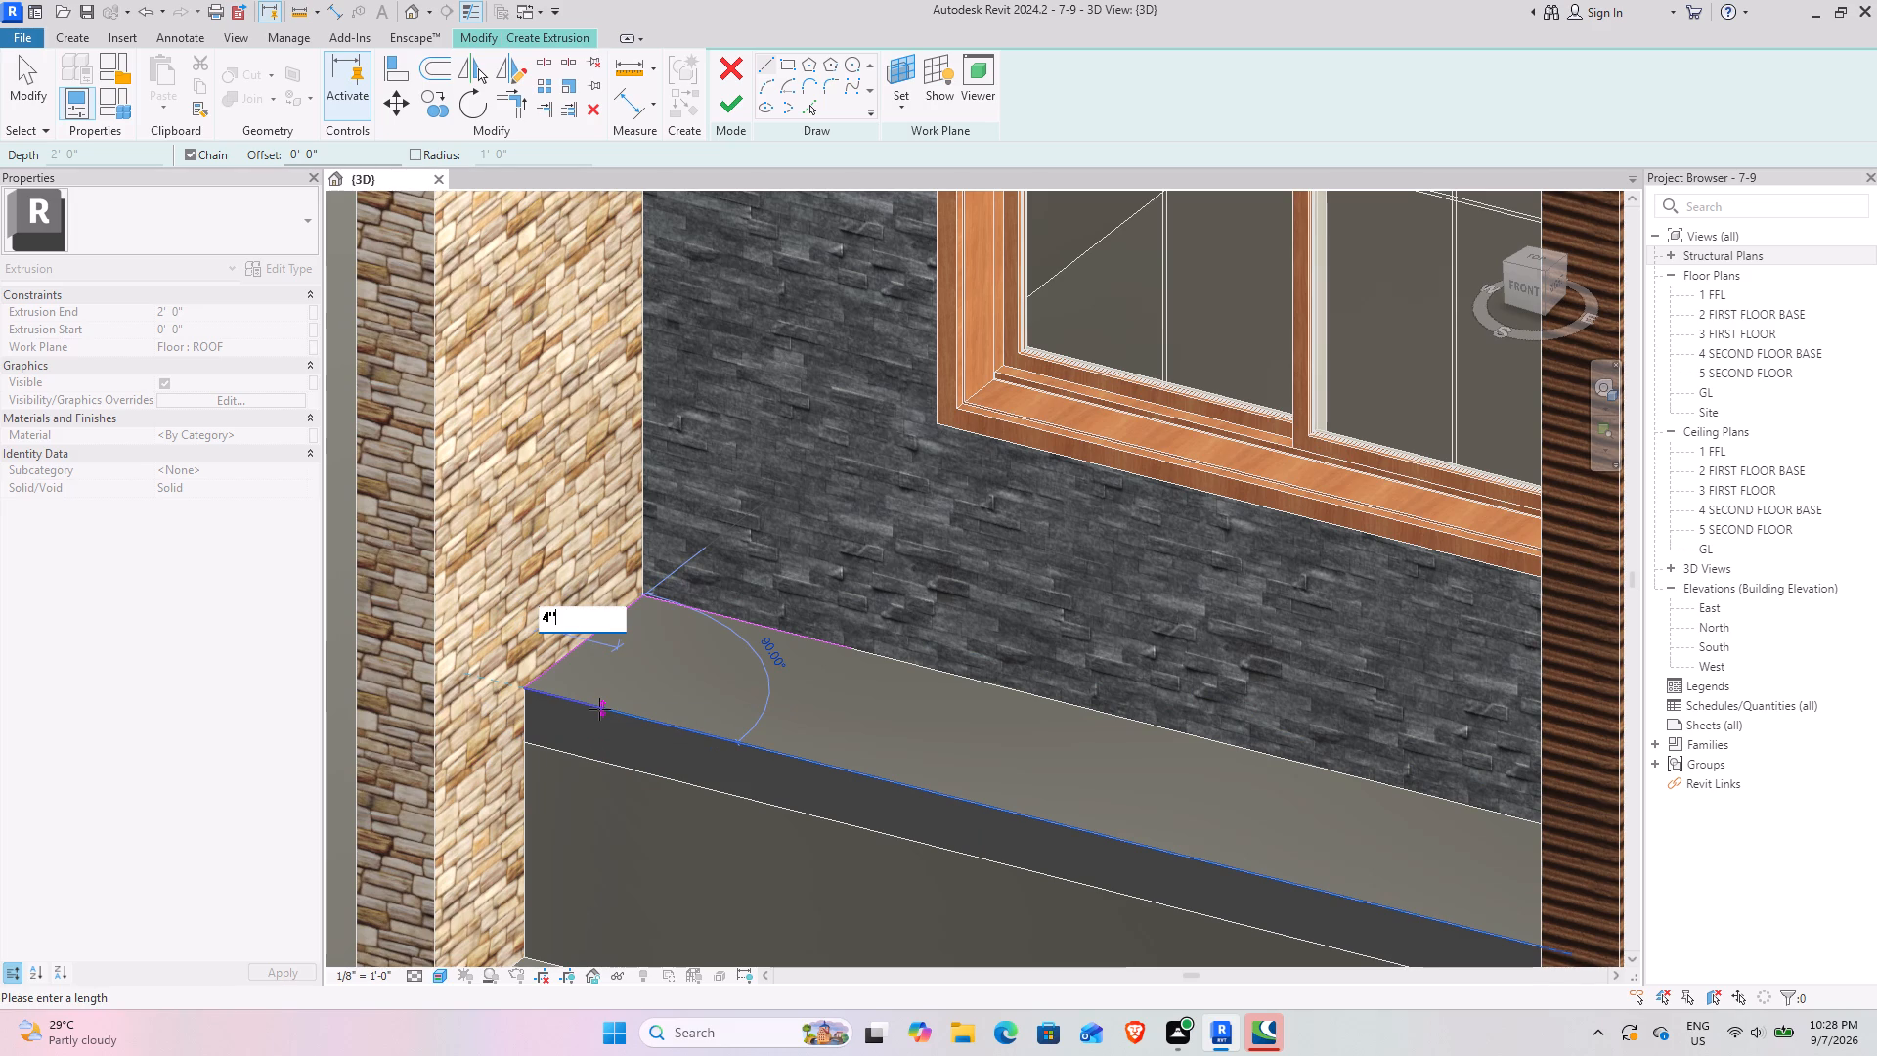
left_click(856, 649)
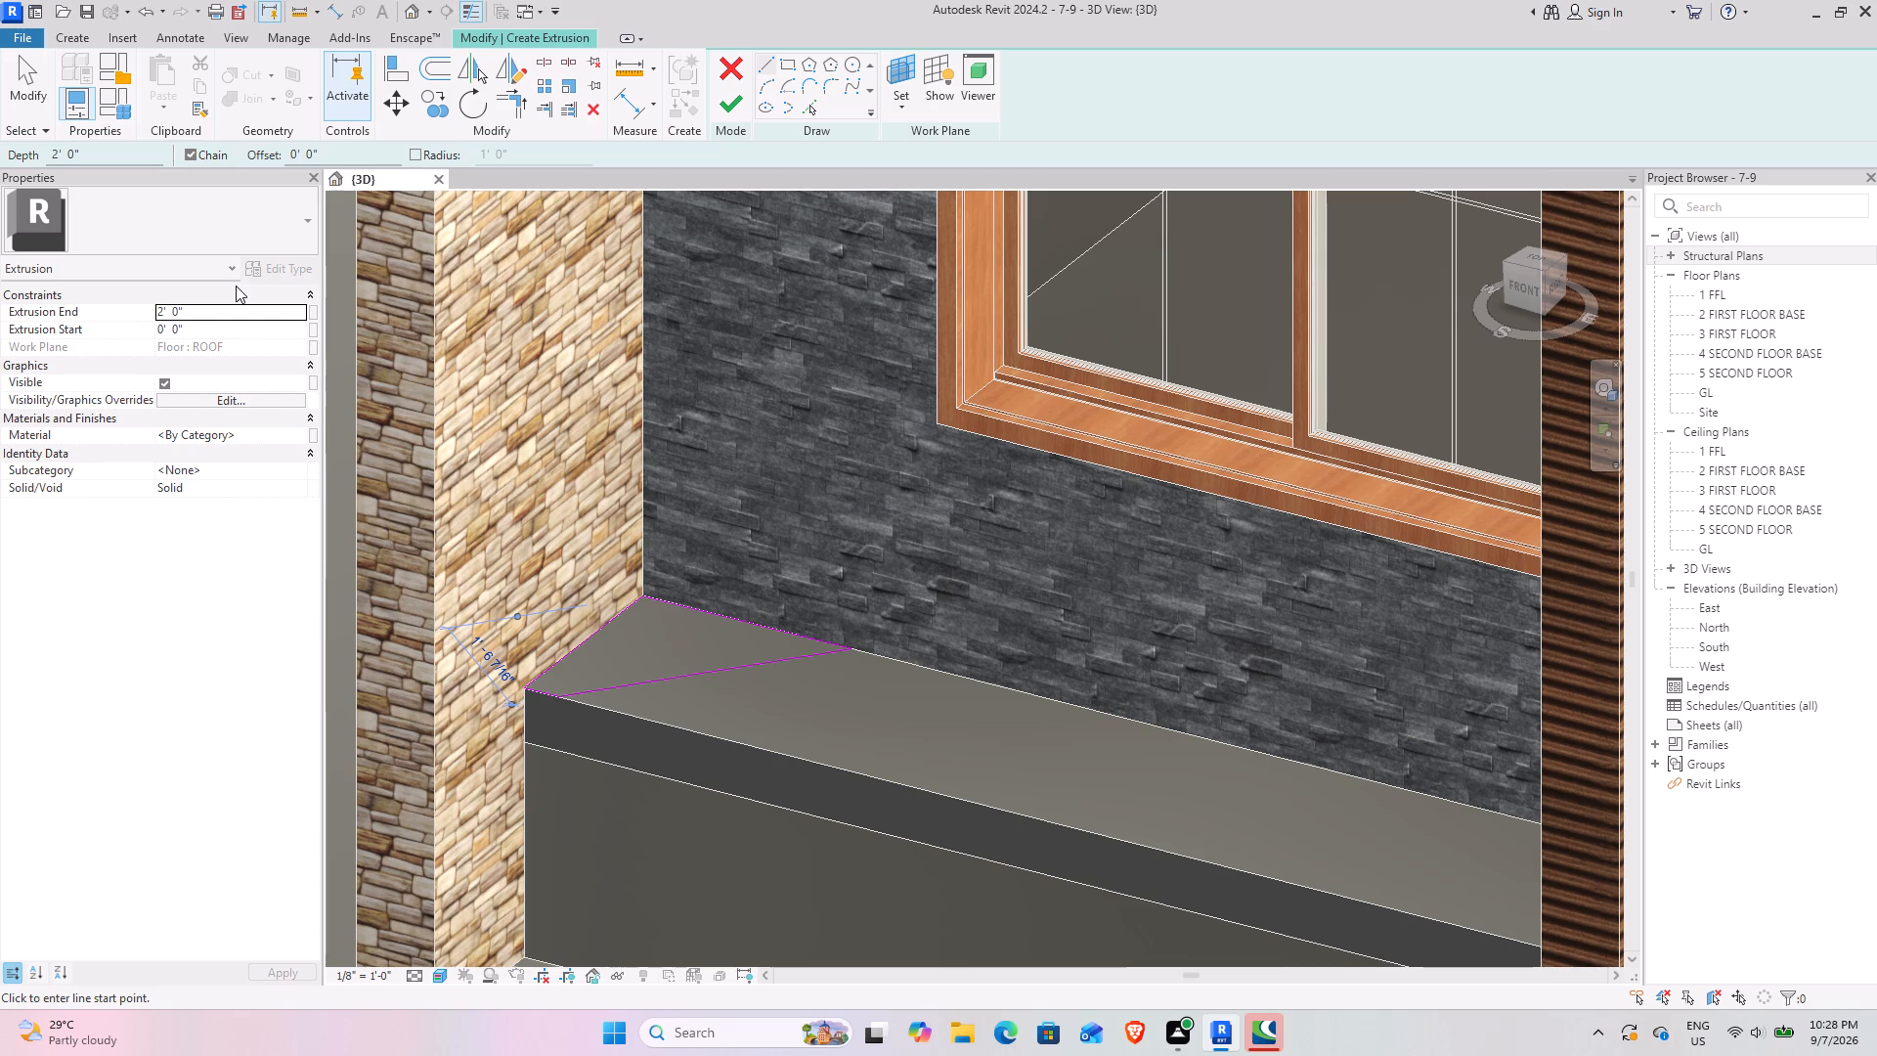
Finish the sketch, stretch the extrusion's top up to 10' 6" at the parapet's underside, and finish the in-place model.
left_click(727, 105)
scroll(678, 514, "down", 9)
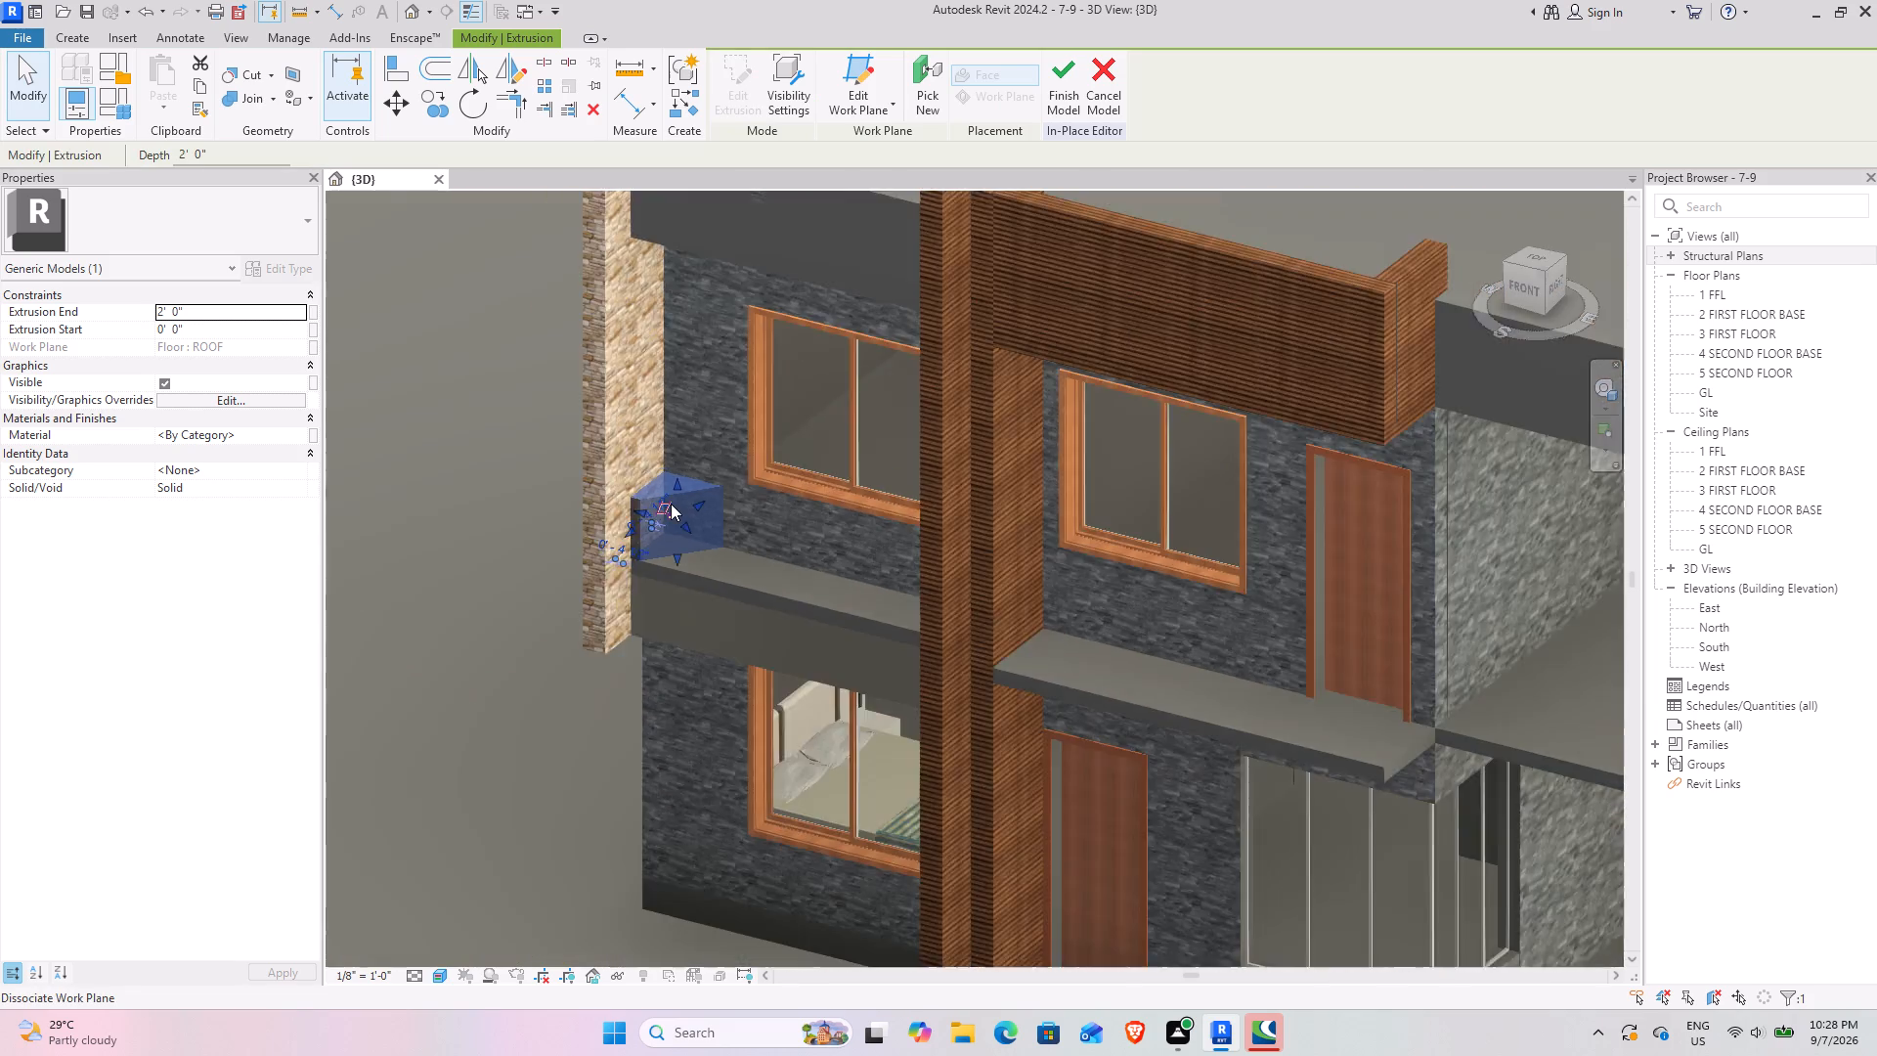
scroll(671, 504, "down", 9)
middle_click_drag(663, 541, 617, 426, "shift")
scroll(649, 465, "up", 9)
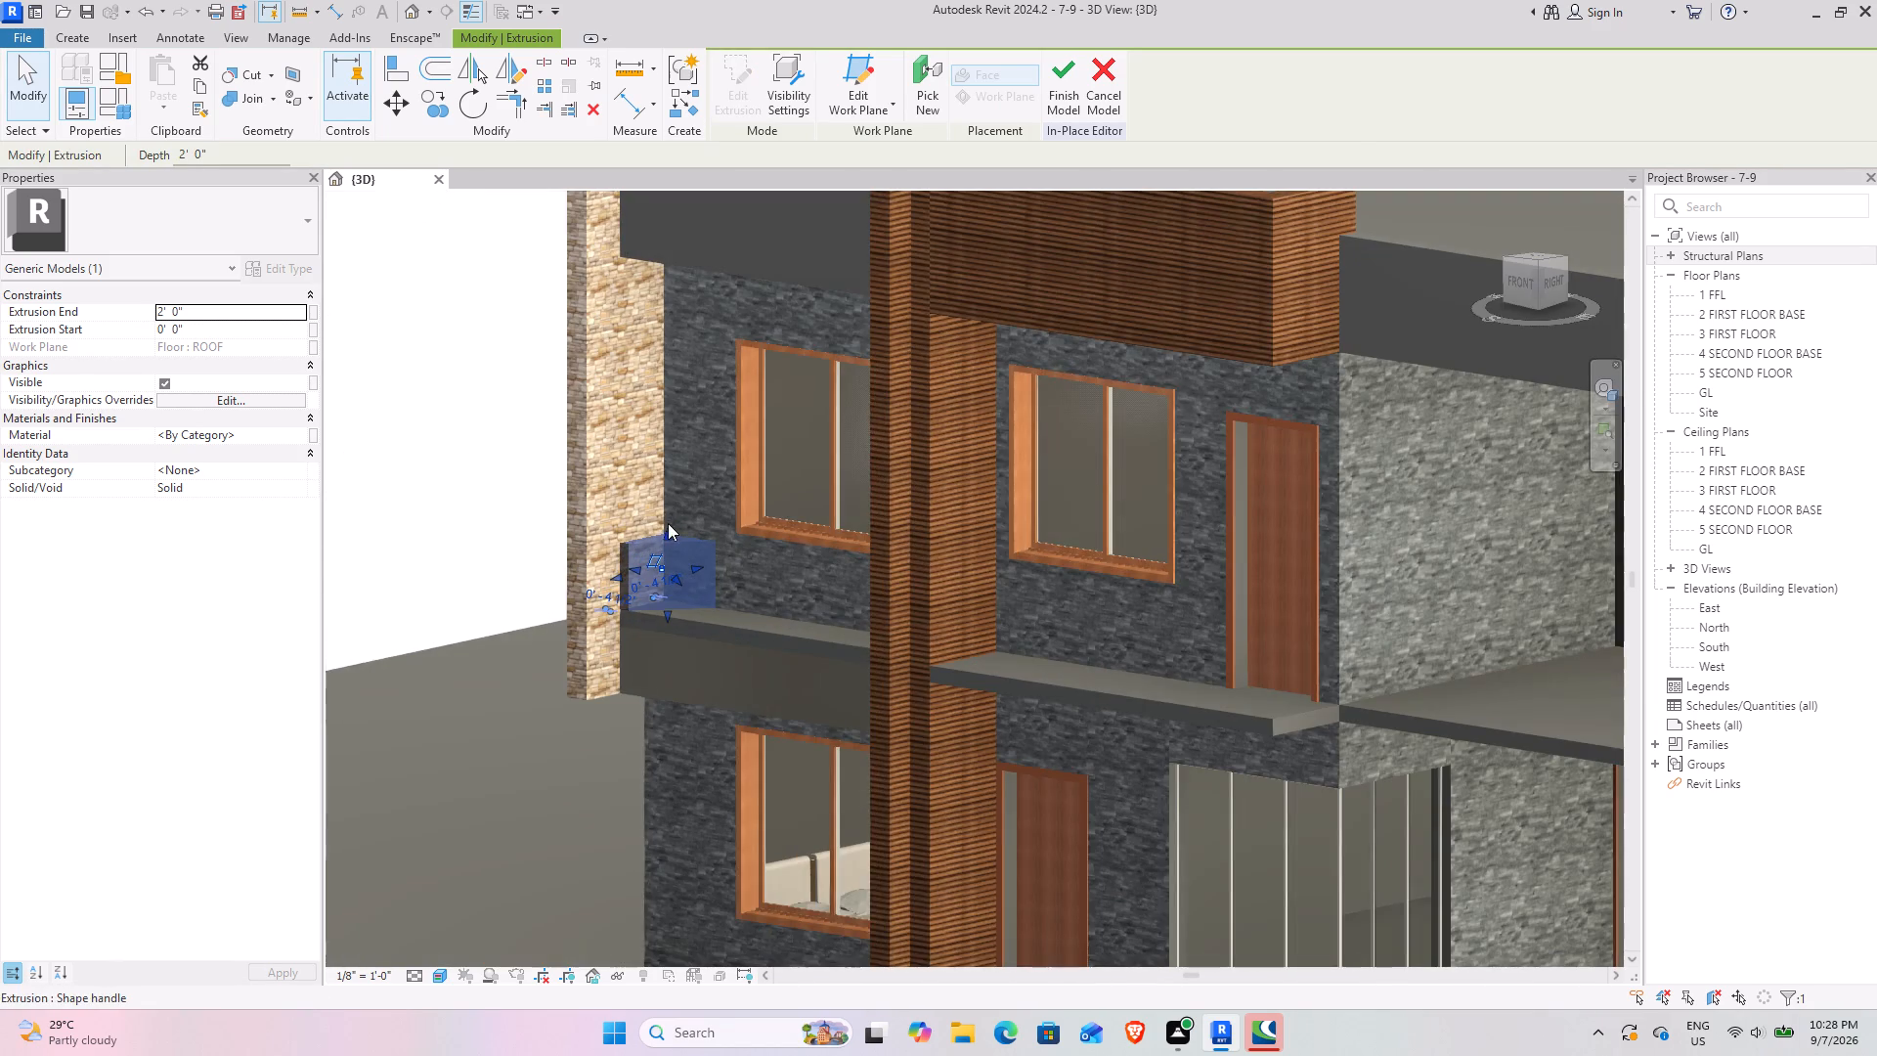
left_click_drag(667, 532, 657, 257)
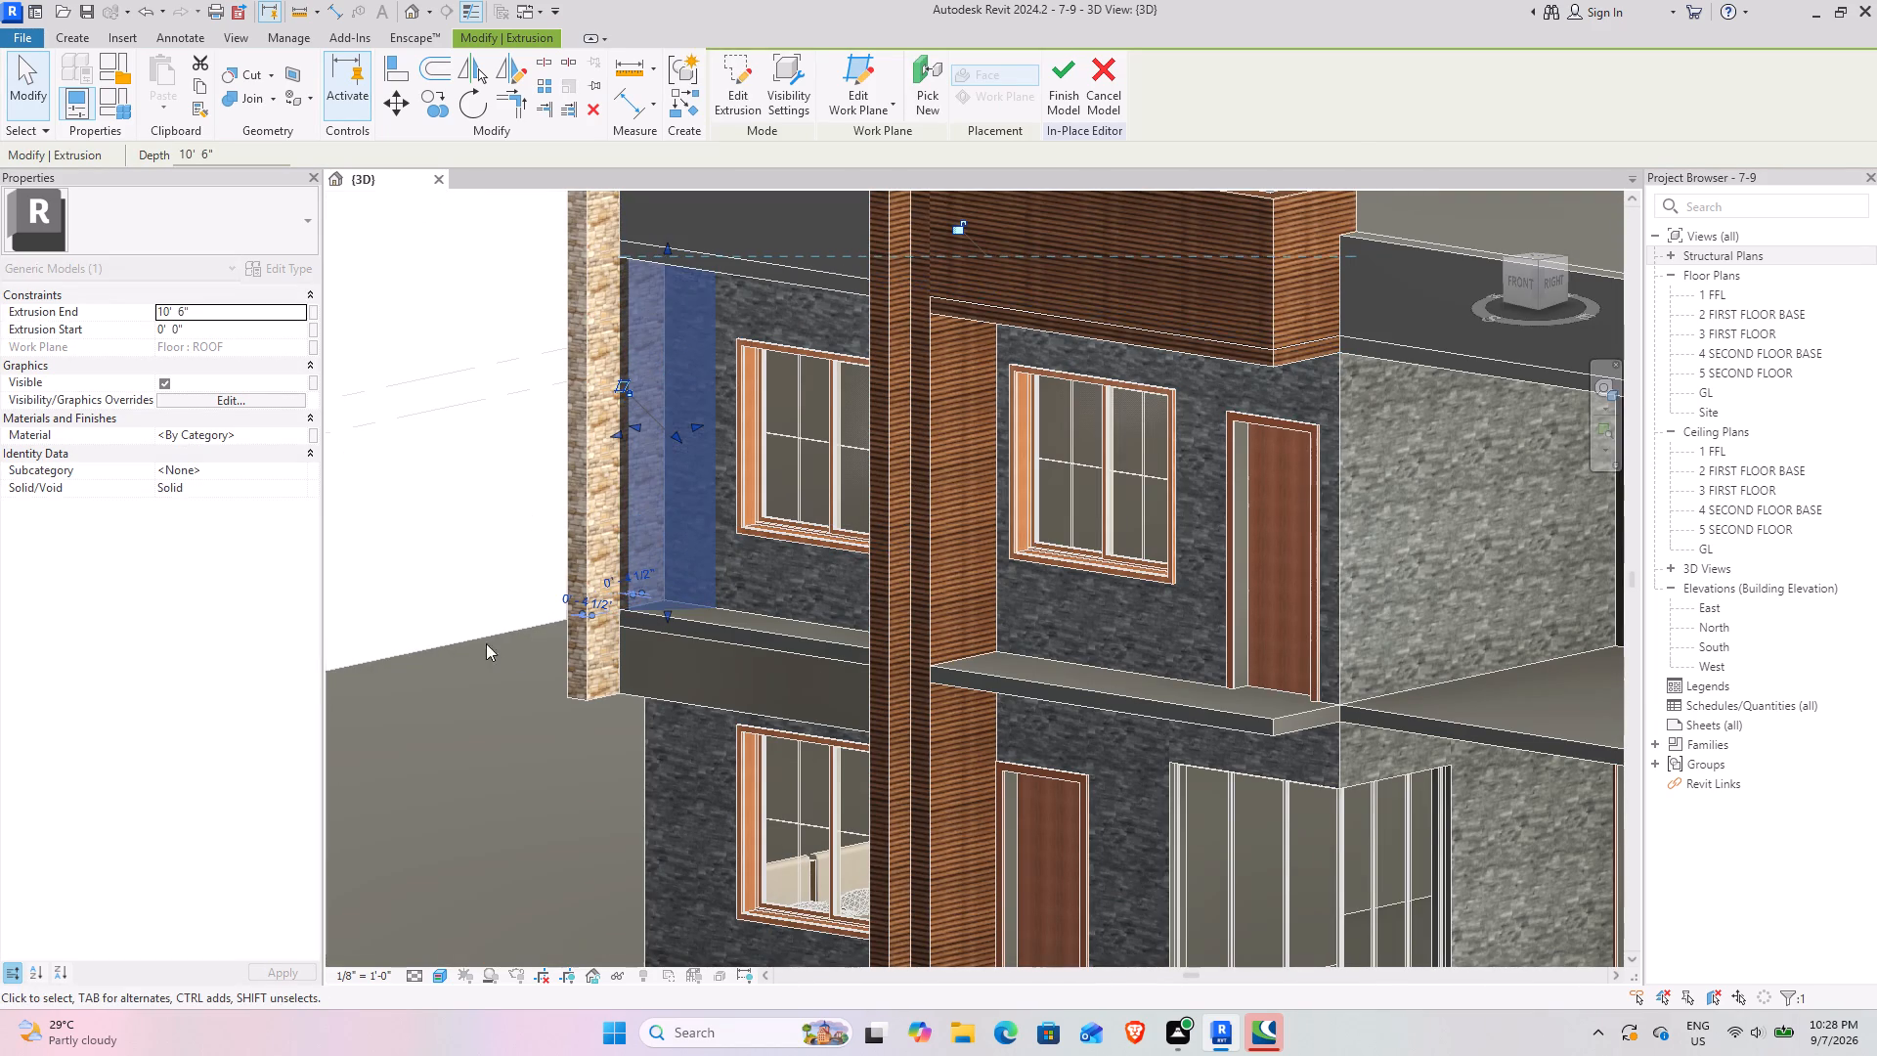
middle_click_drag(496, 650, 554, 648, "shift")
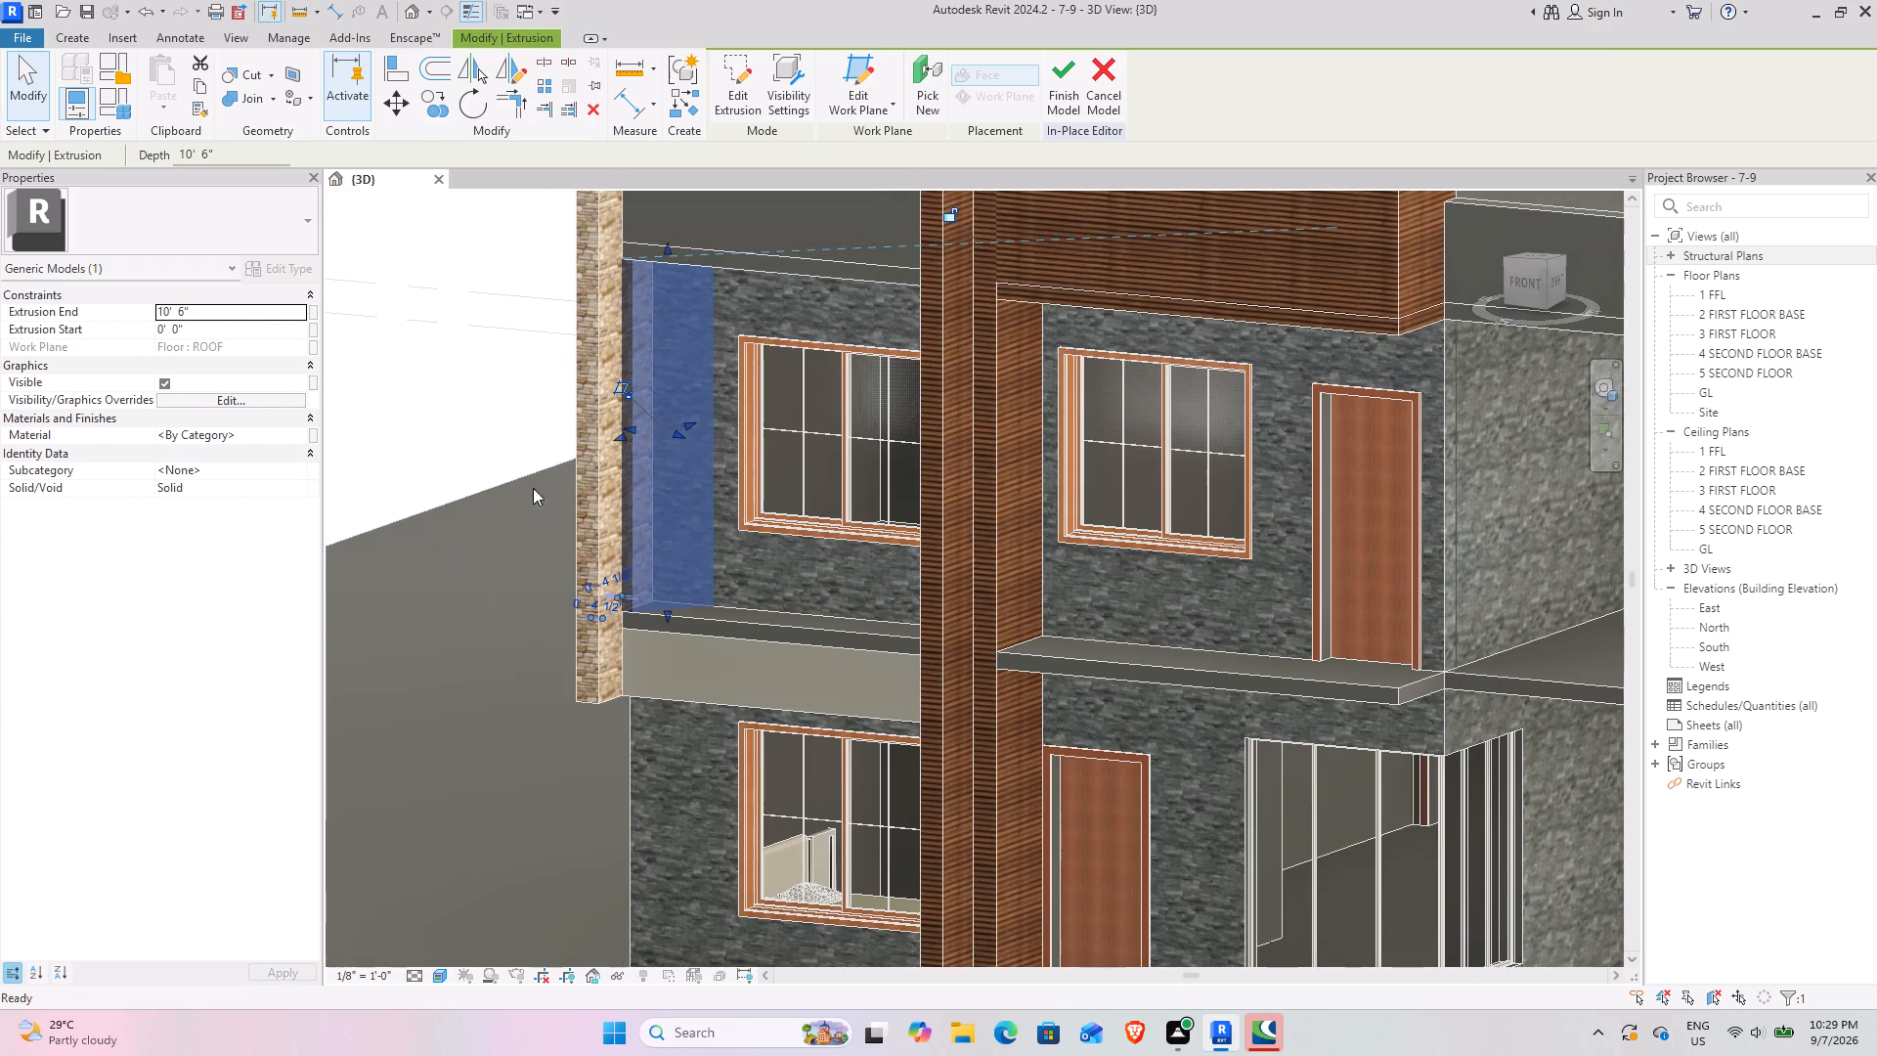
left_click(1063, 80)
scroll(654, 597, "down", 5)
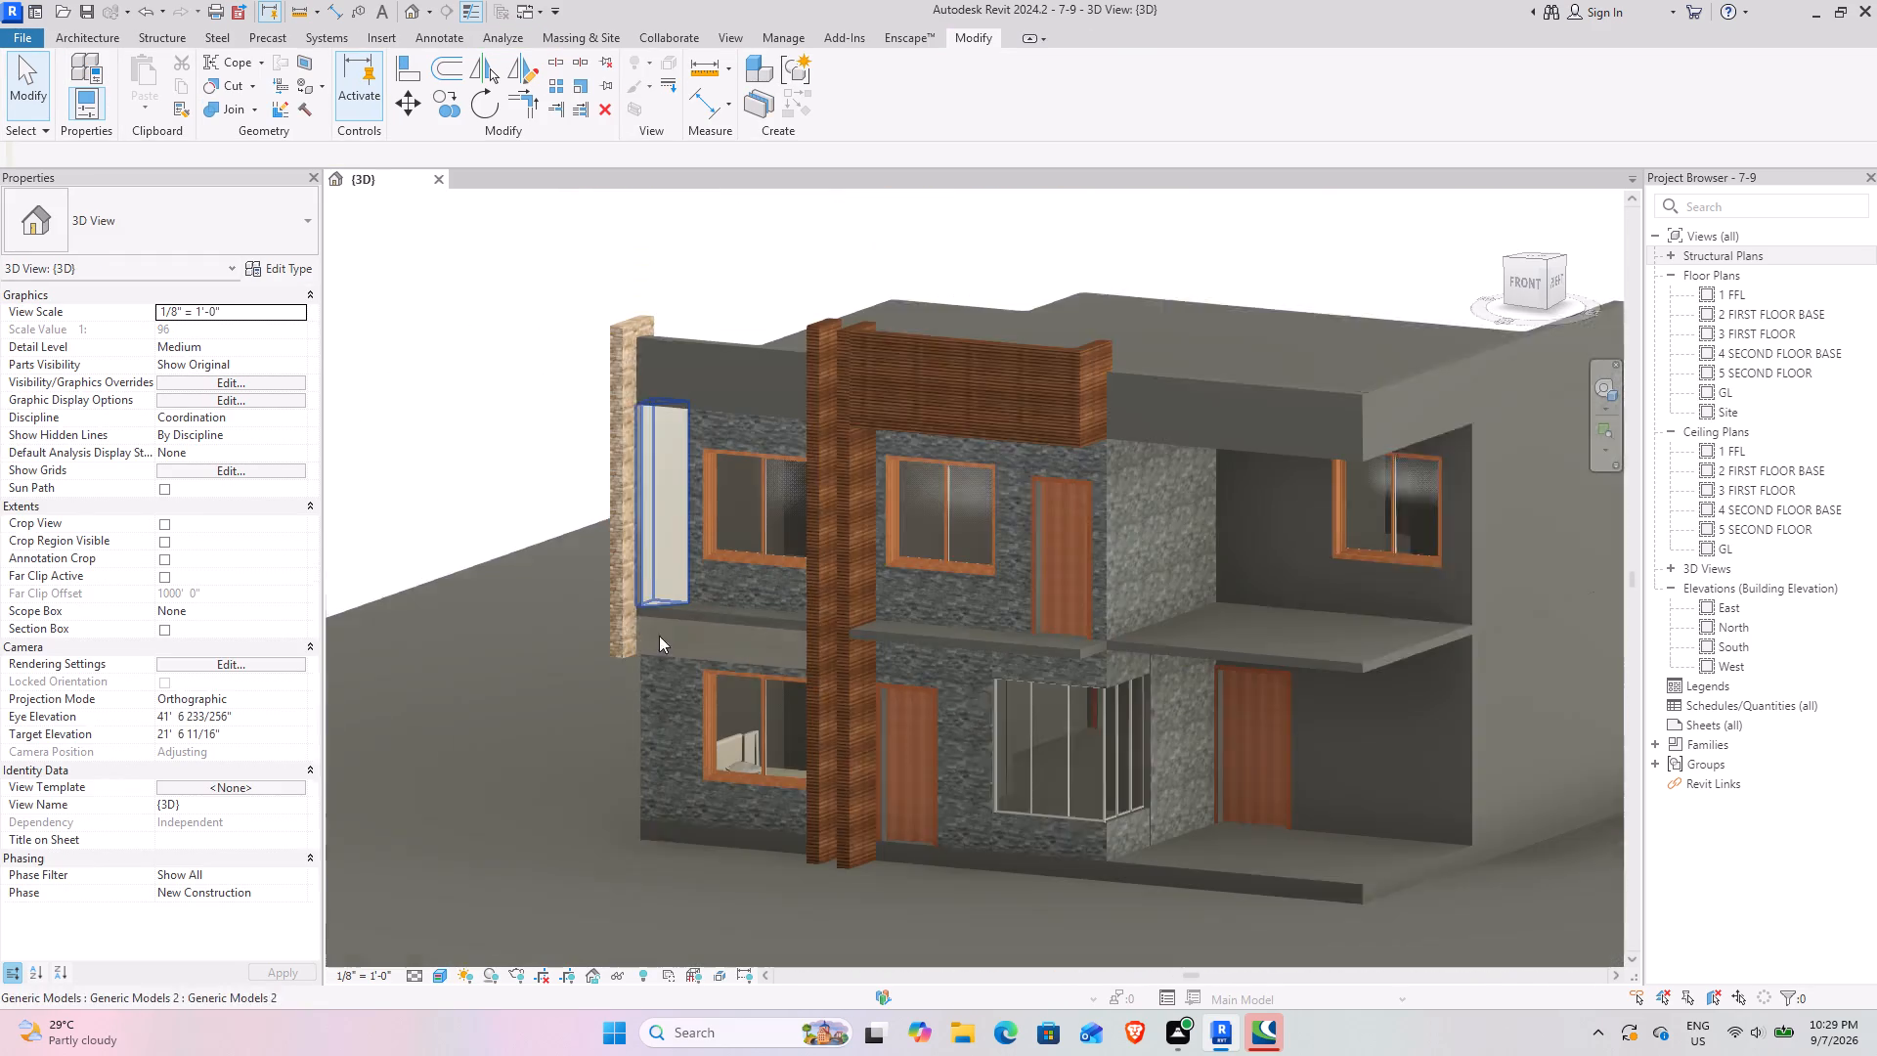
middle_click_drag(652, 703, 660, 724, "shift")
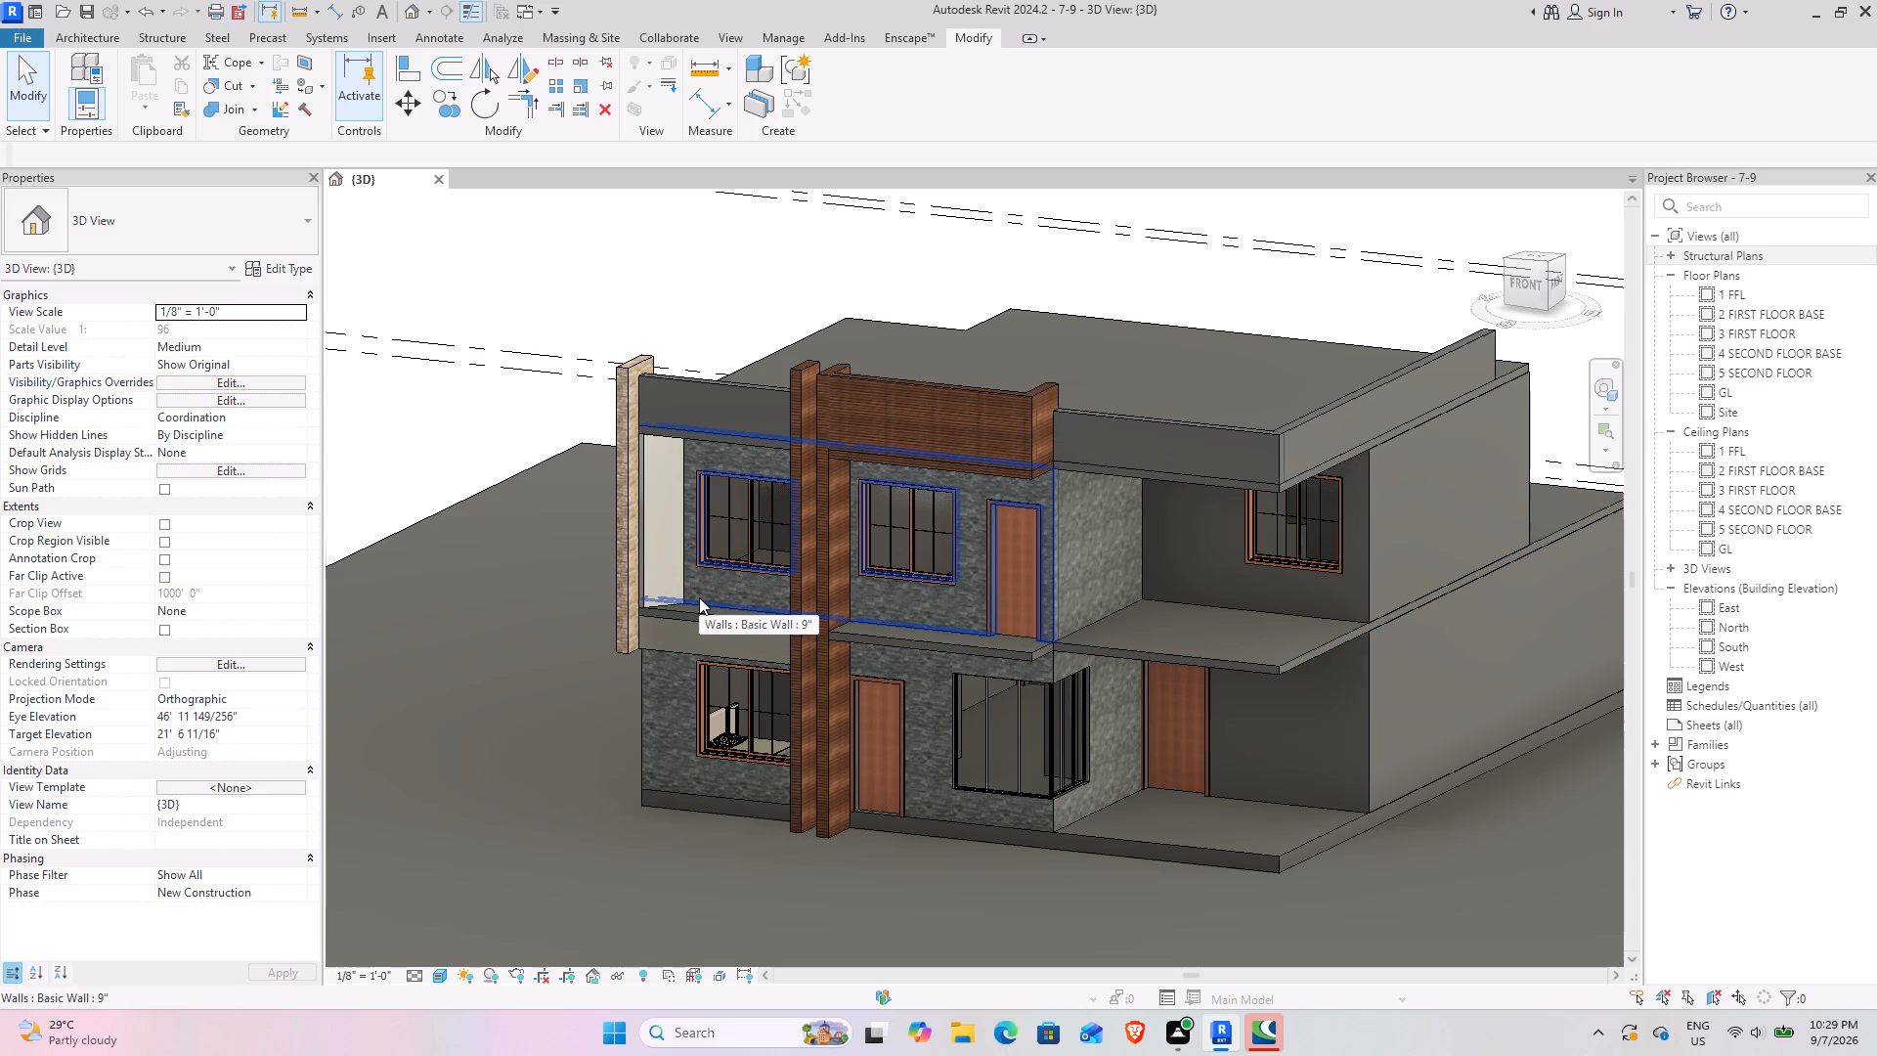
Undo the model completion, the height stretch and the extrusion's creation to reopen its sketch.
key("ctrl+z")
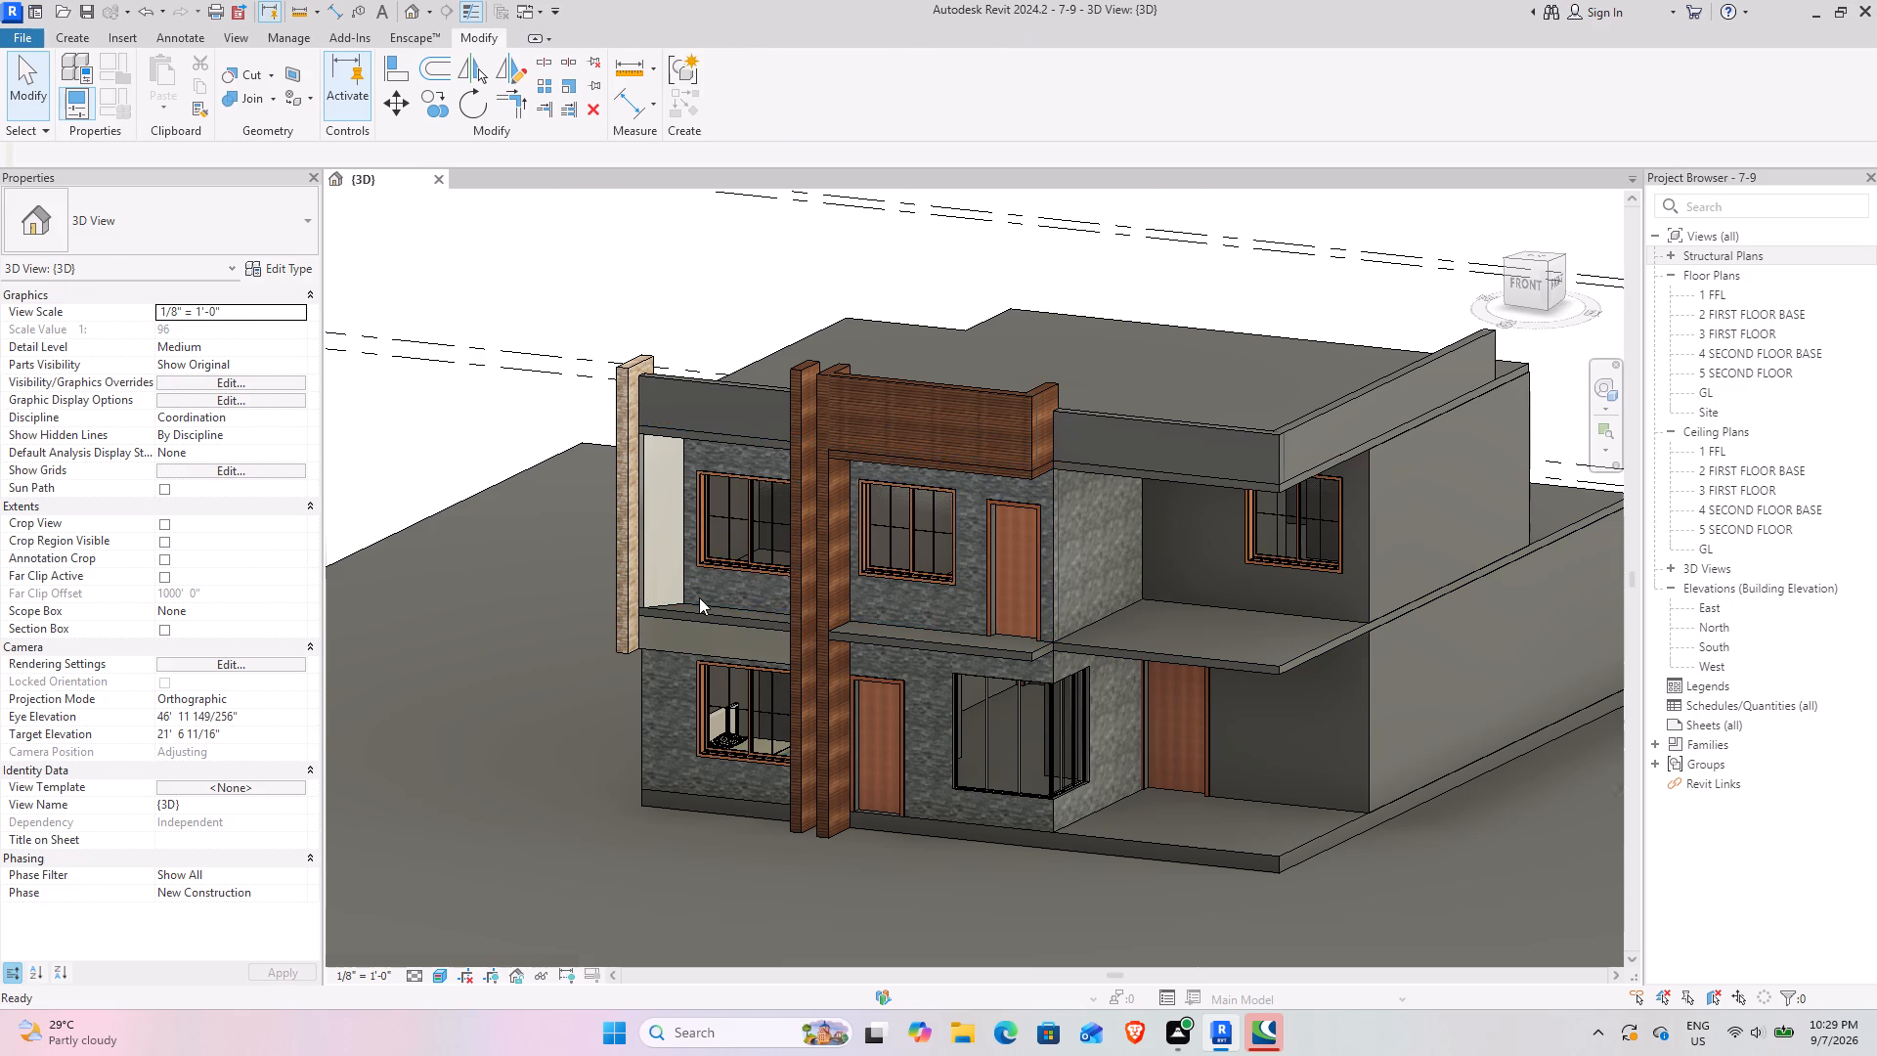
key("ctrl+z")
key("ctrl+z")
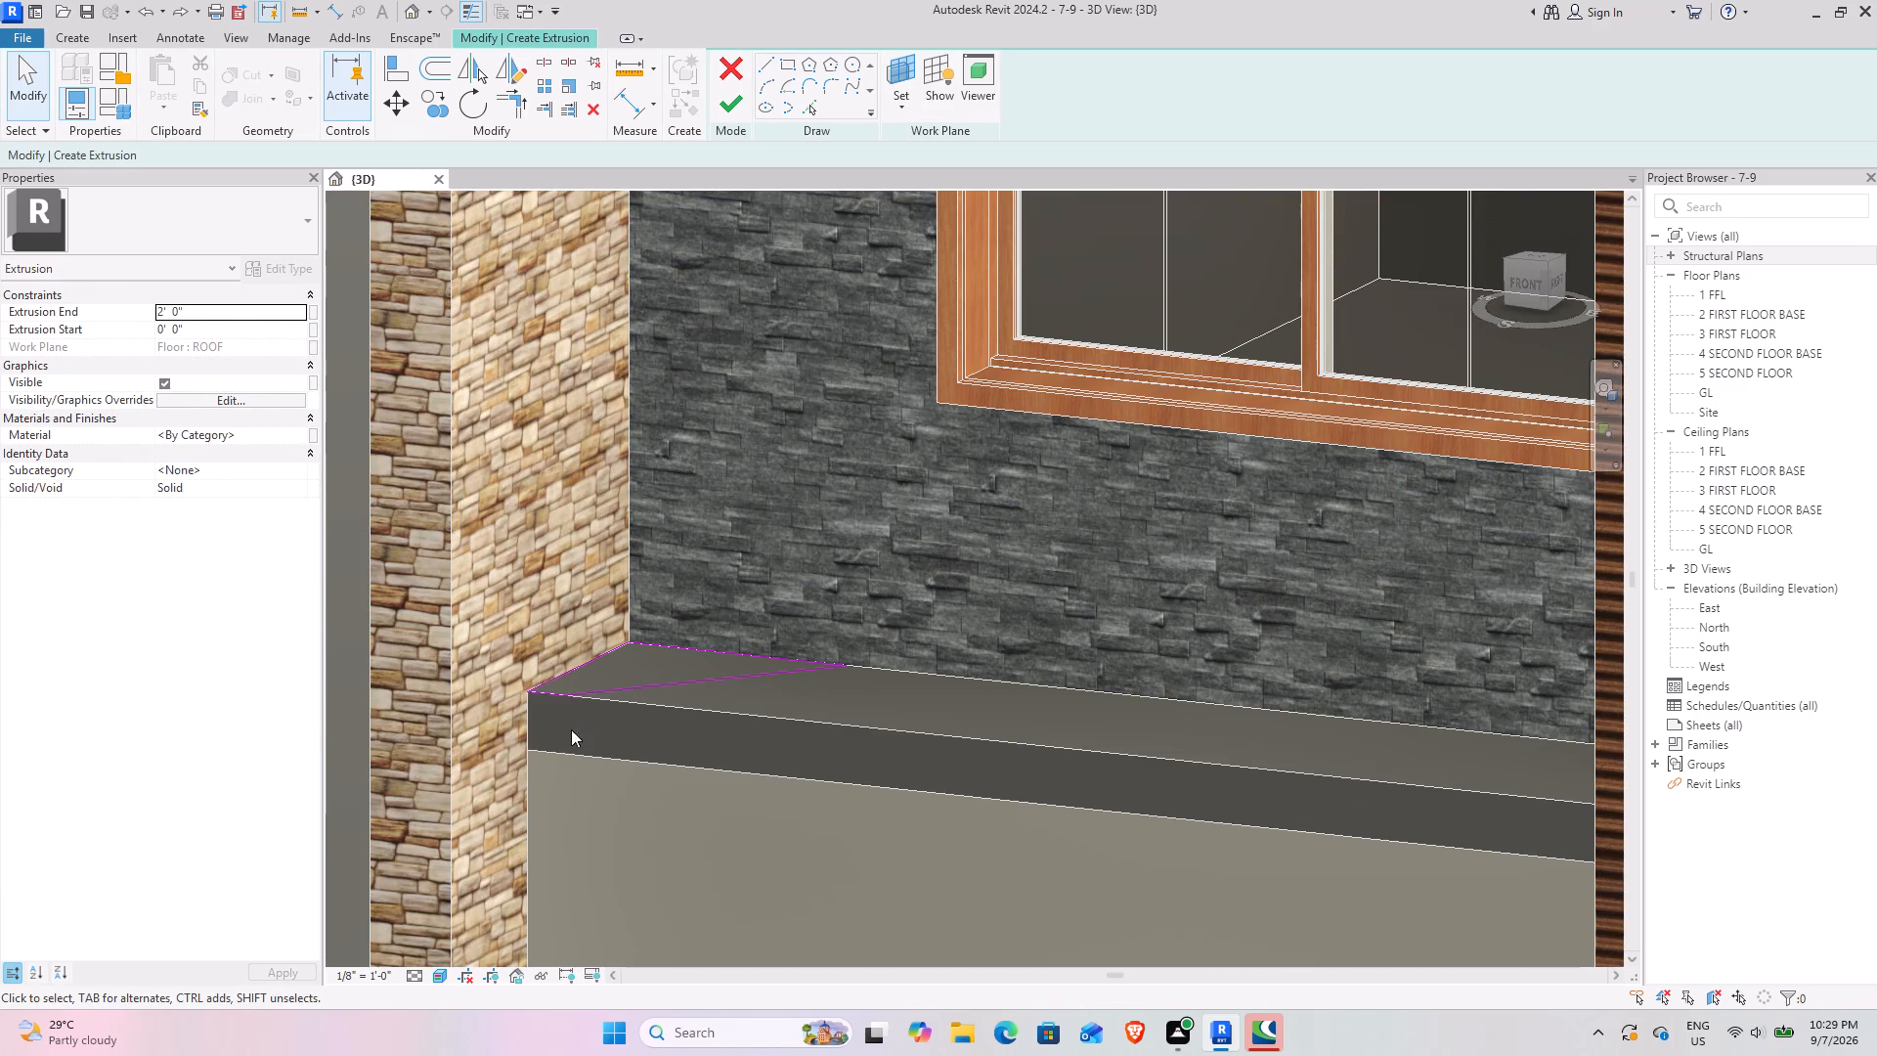
Delete the 4" front-edge line, extend the diagonal's end to the ledge's front corner at the pillar, and finish the triangular sketch.
left_click(553, 694)
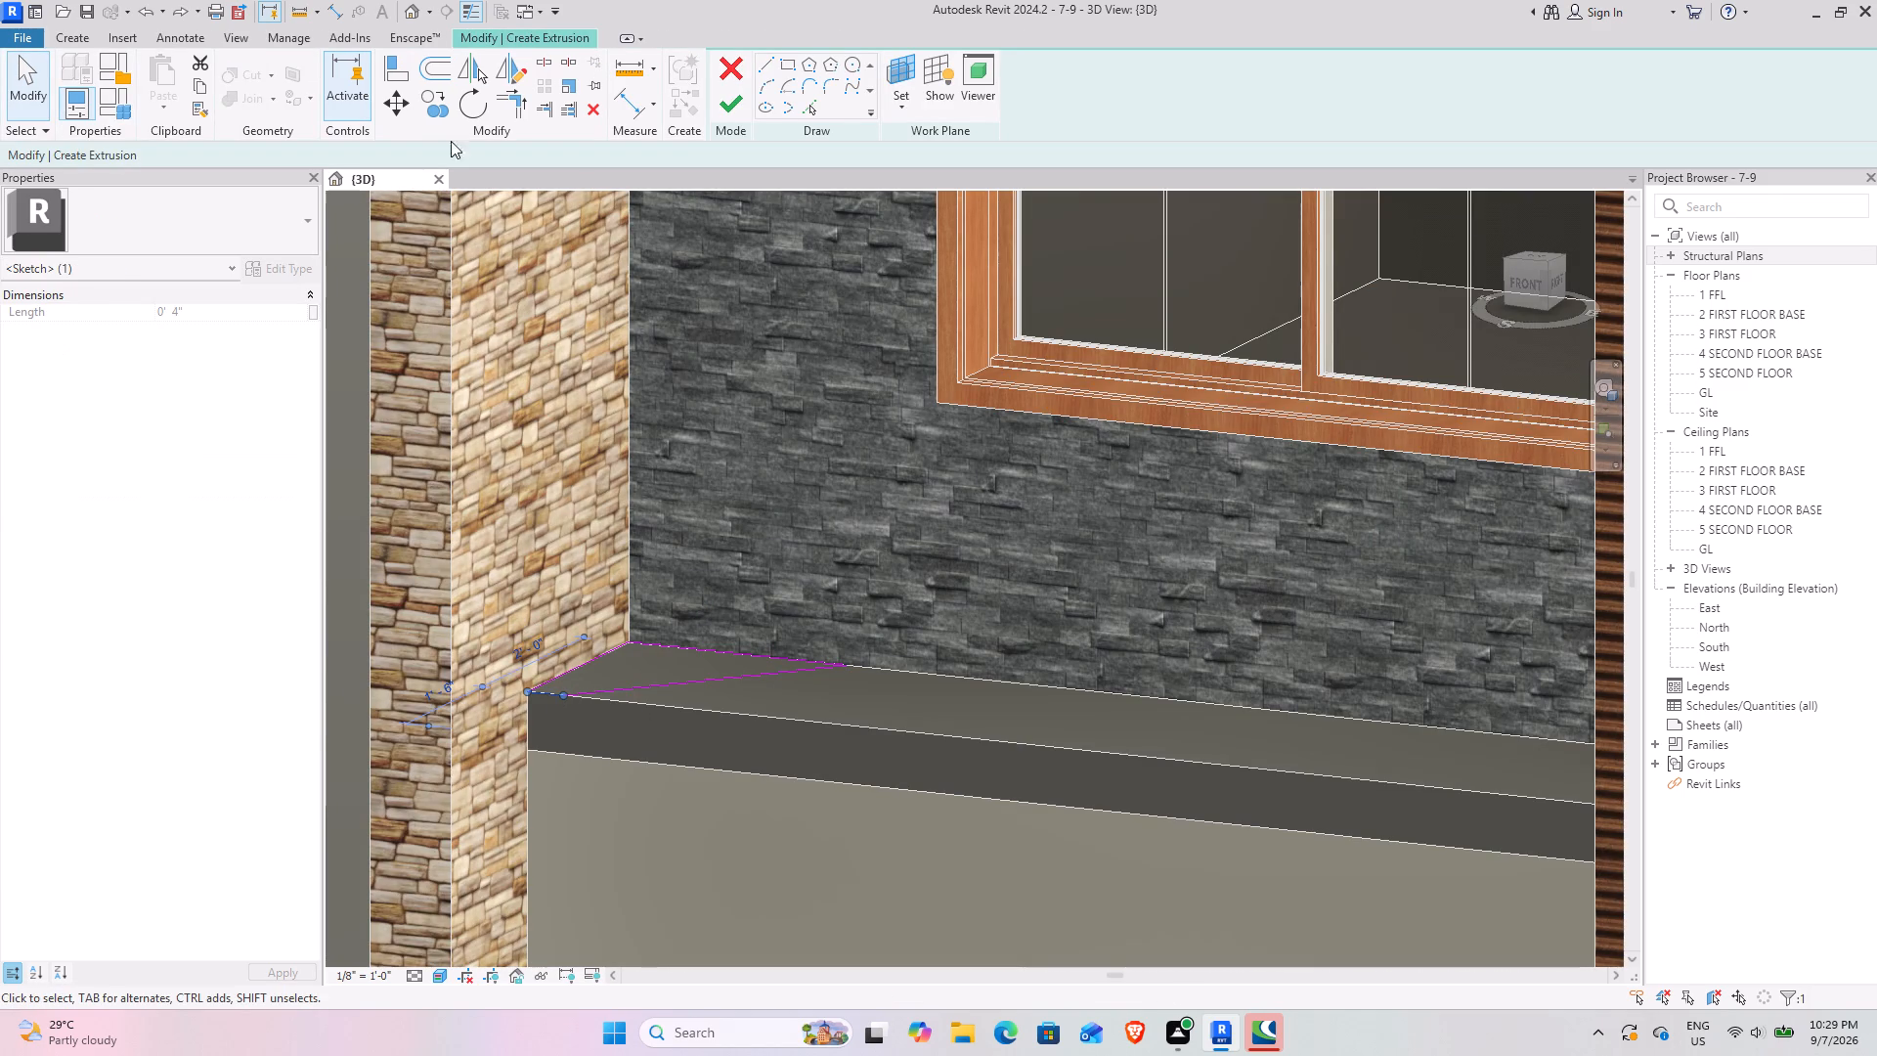
left_click(583, 111)
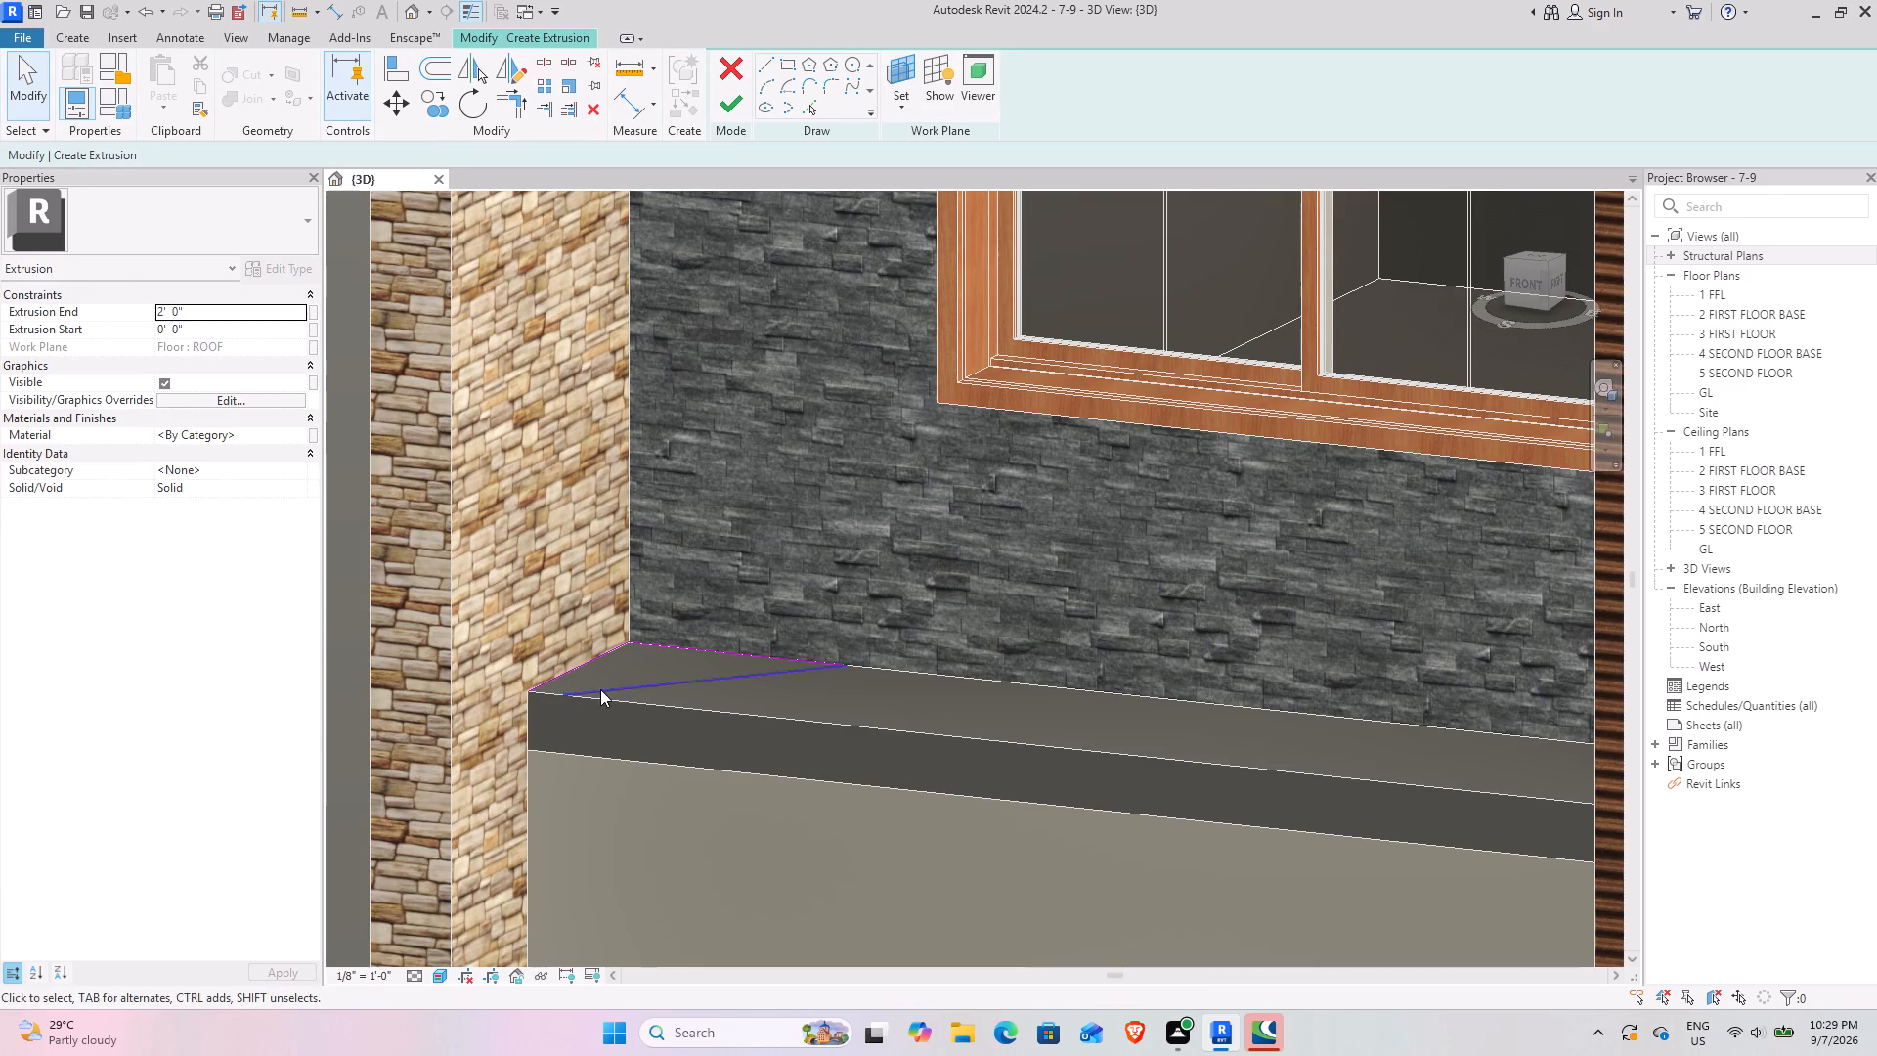
left_click(600, 689)
left_click_drag(562, 691, 528, 705)
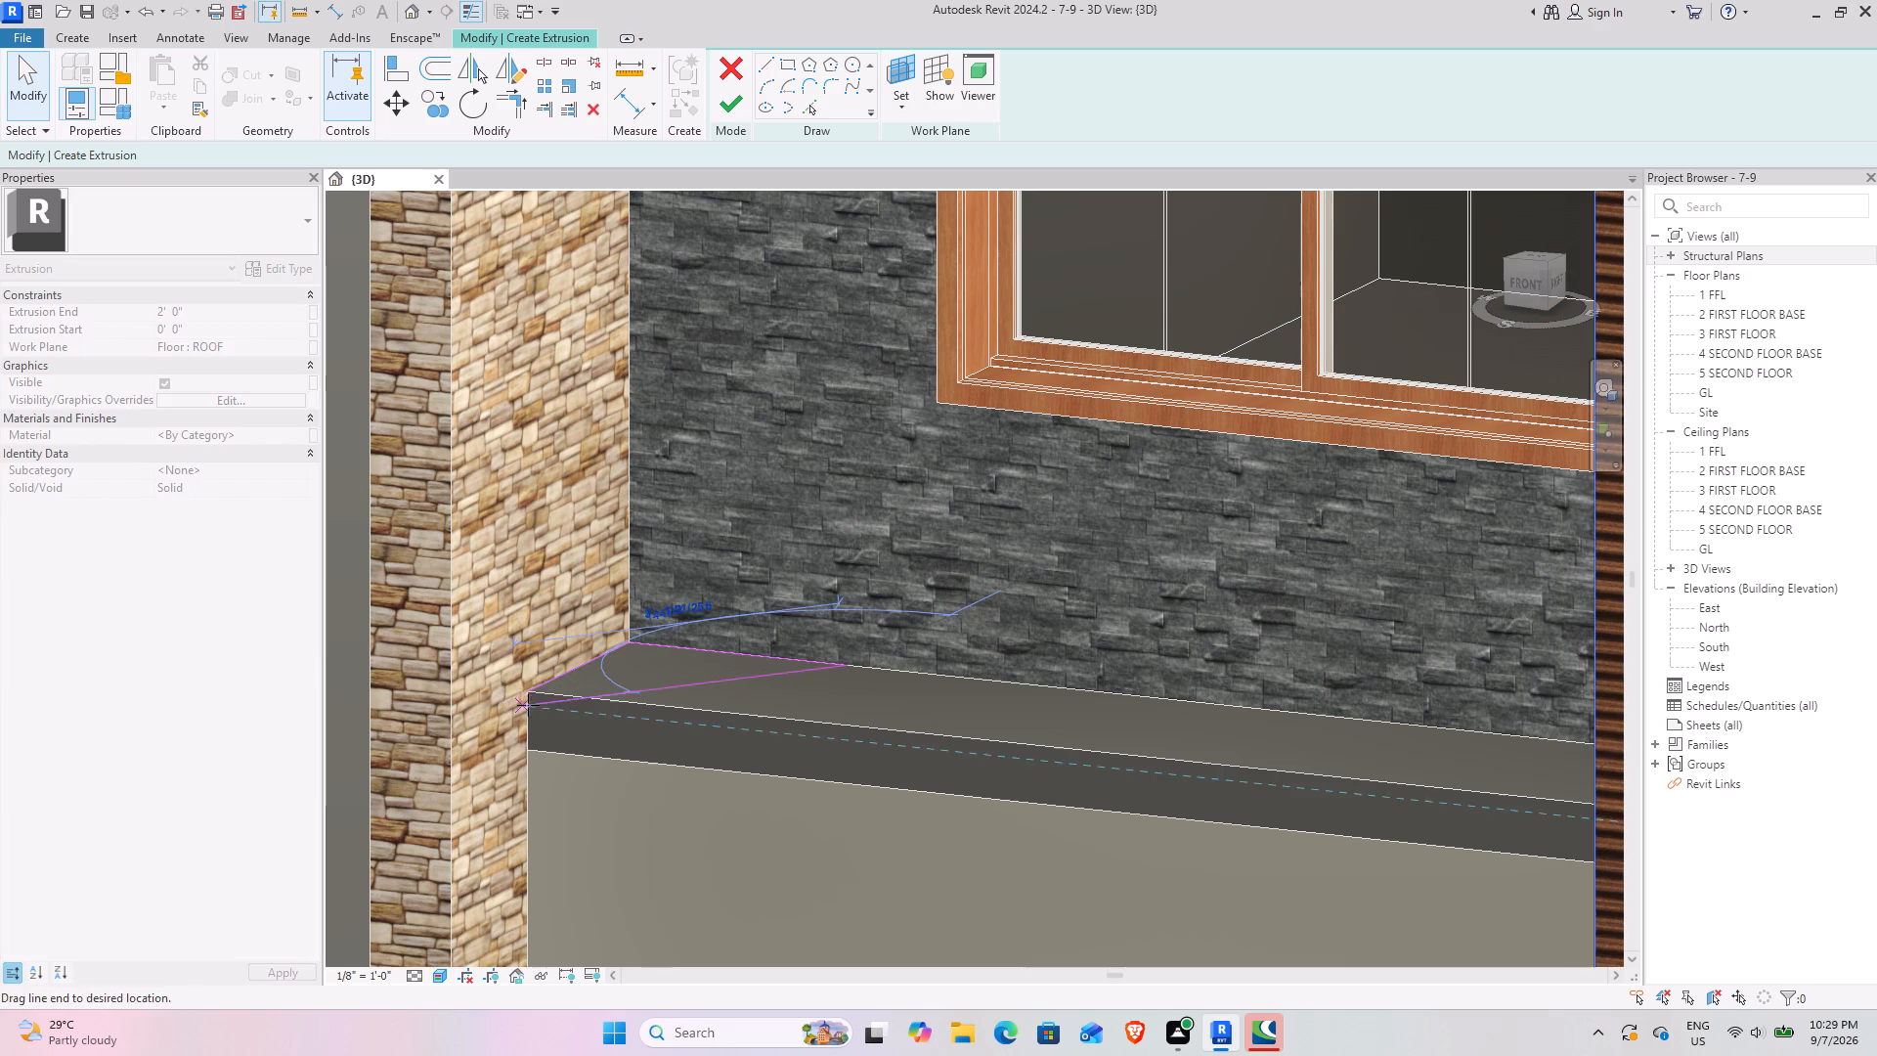
left_click_drag(528, 705, 525, 691)
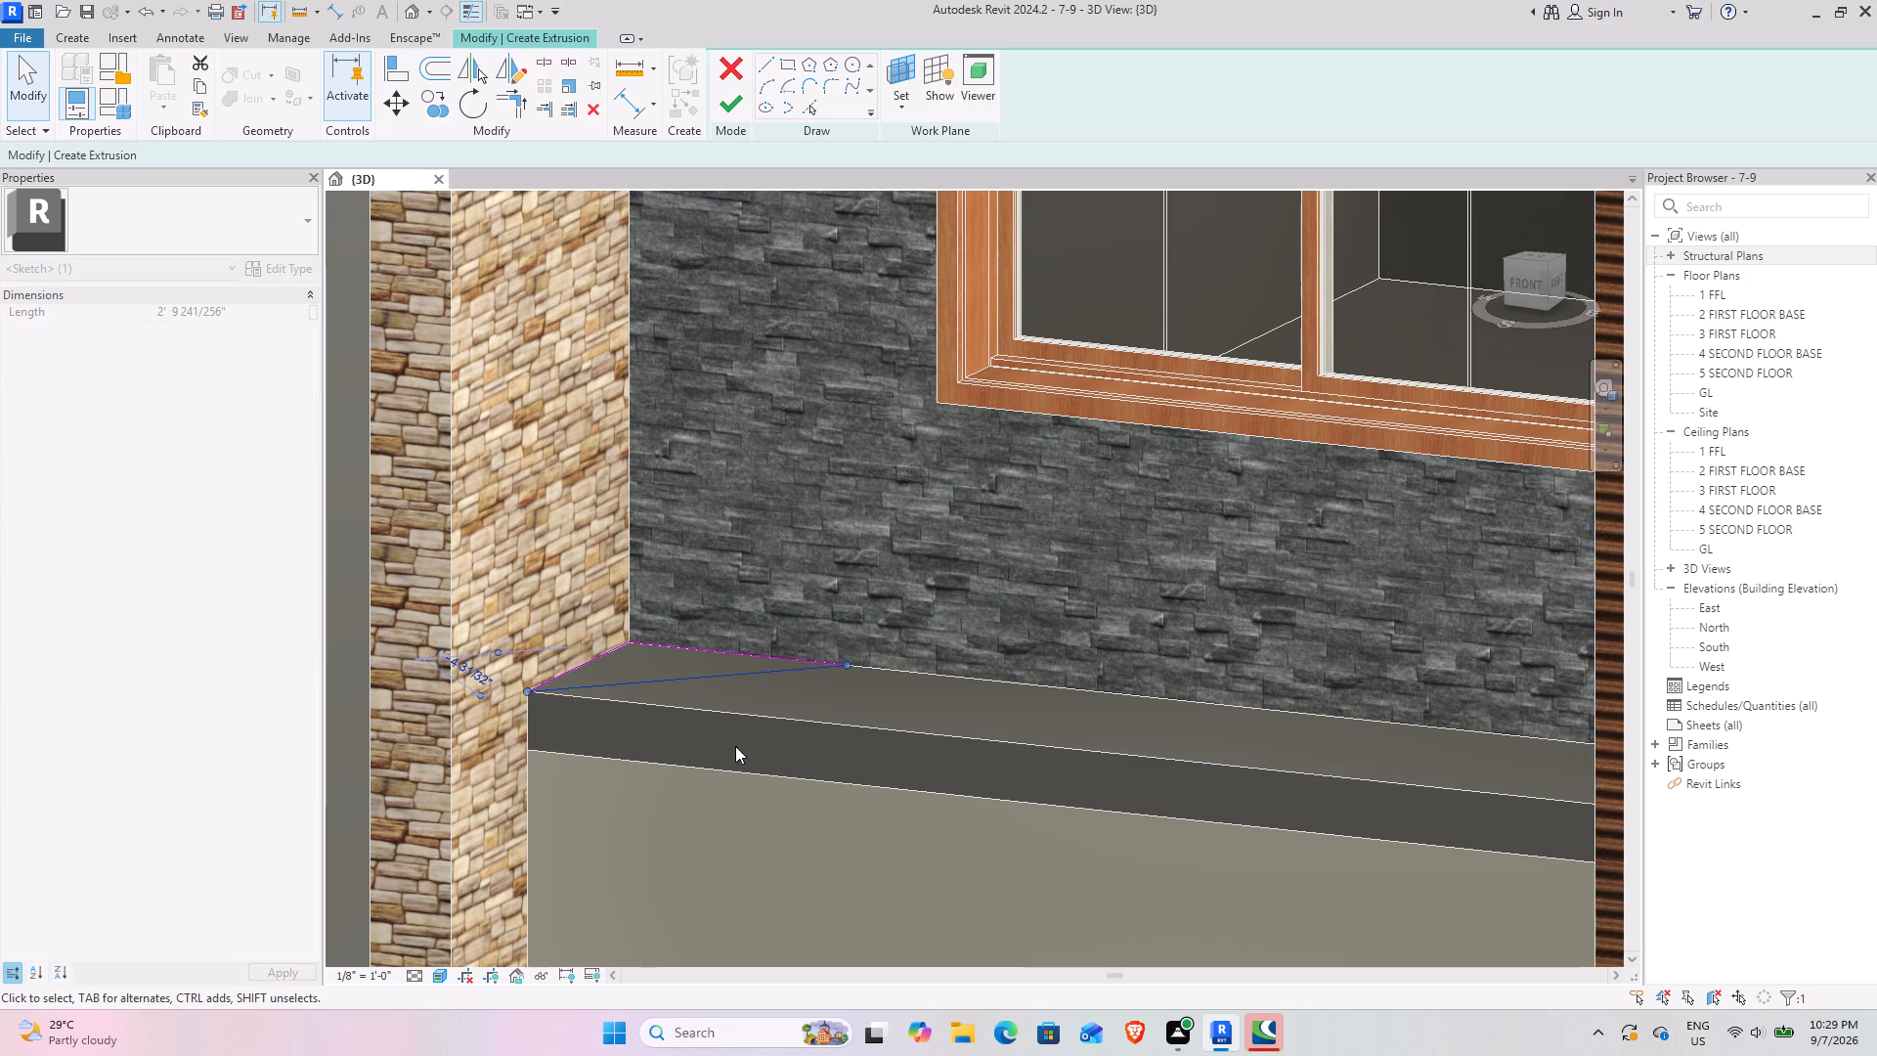
left_click(741, 113)
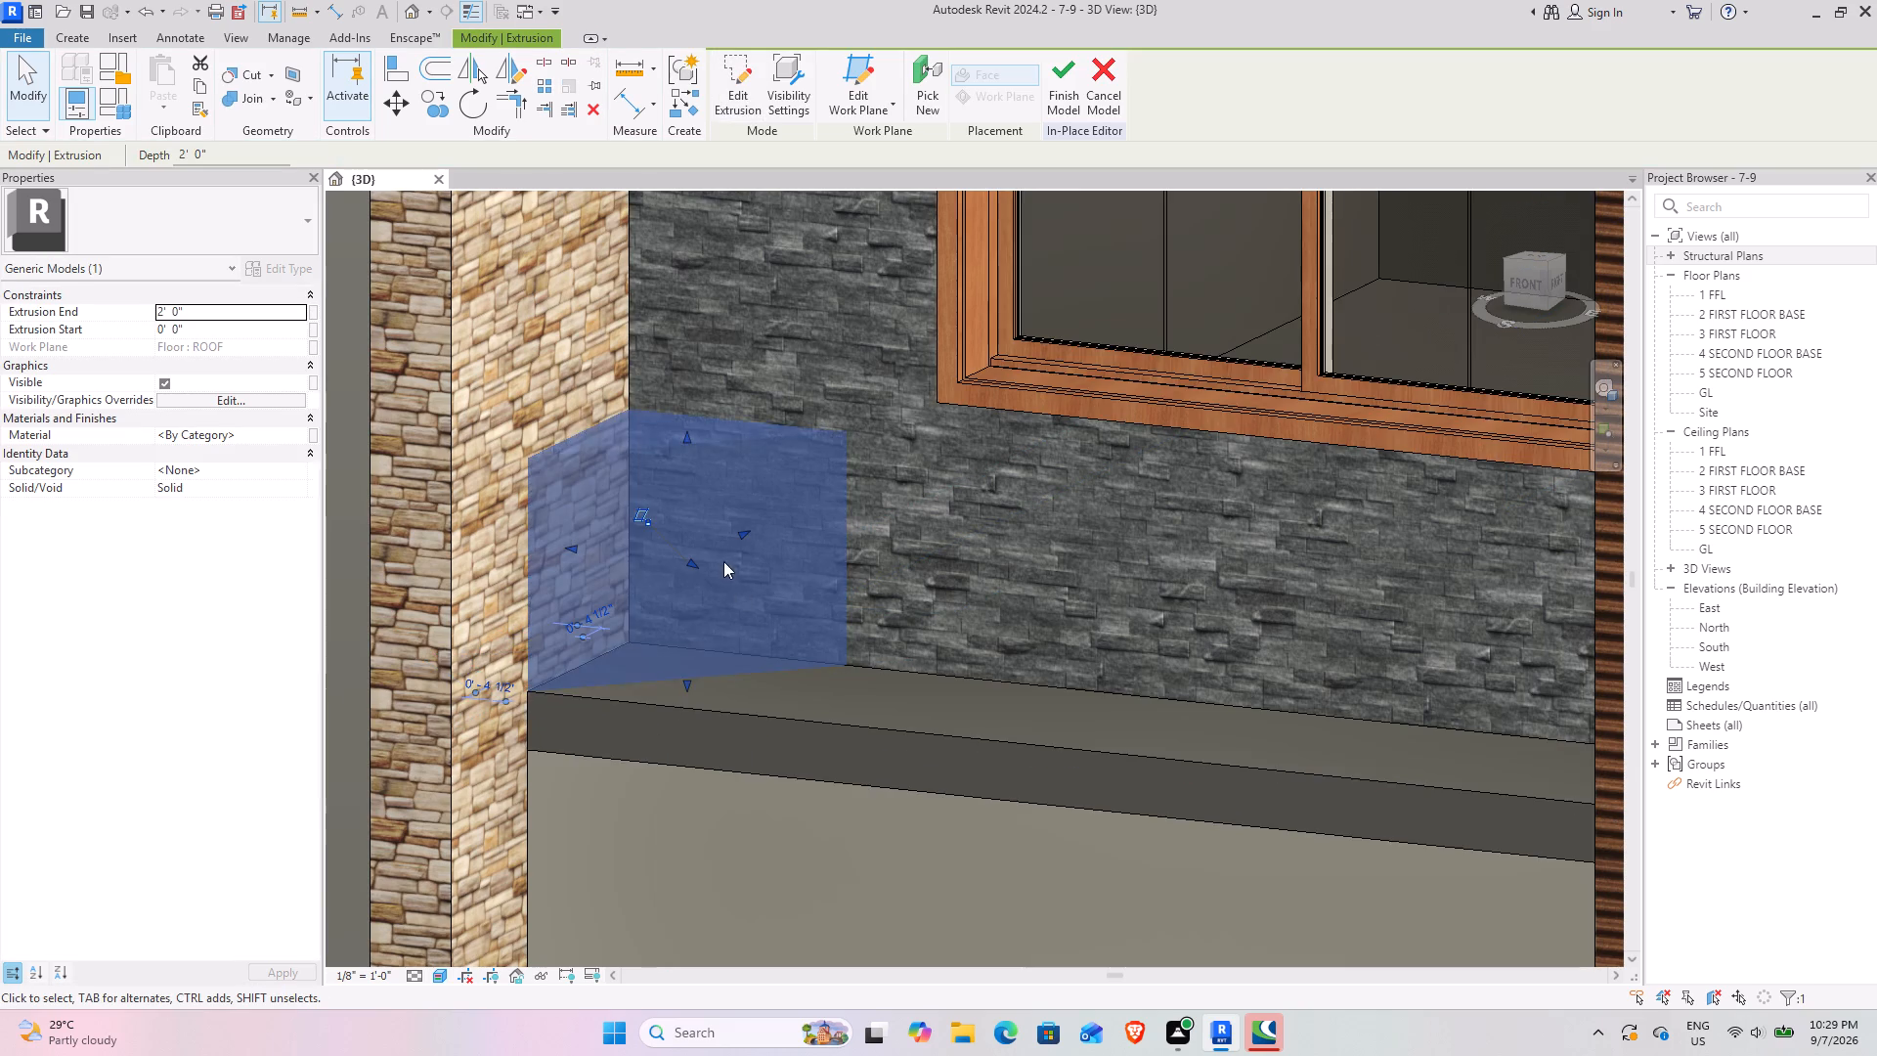
Stretch the triangular extrusion's top to 10' 6" at the parapet's underside and finish the in-place model.
scroll(713, 559, "down", 13)
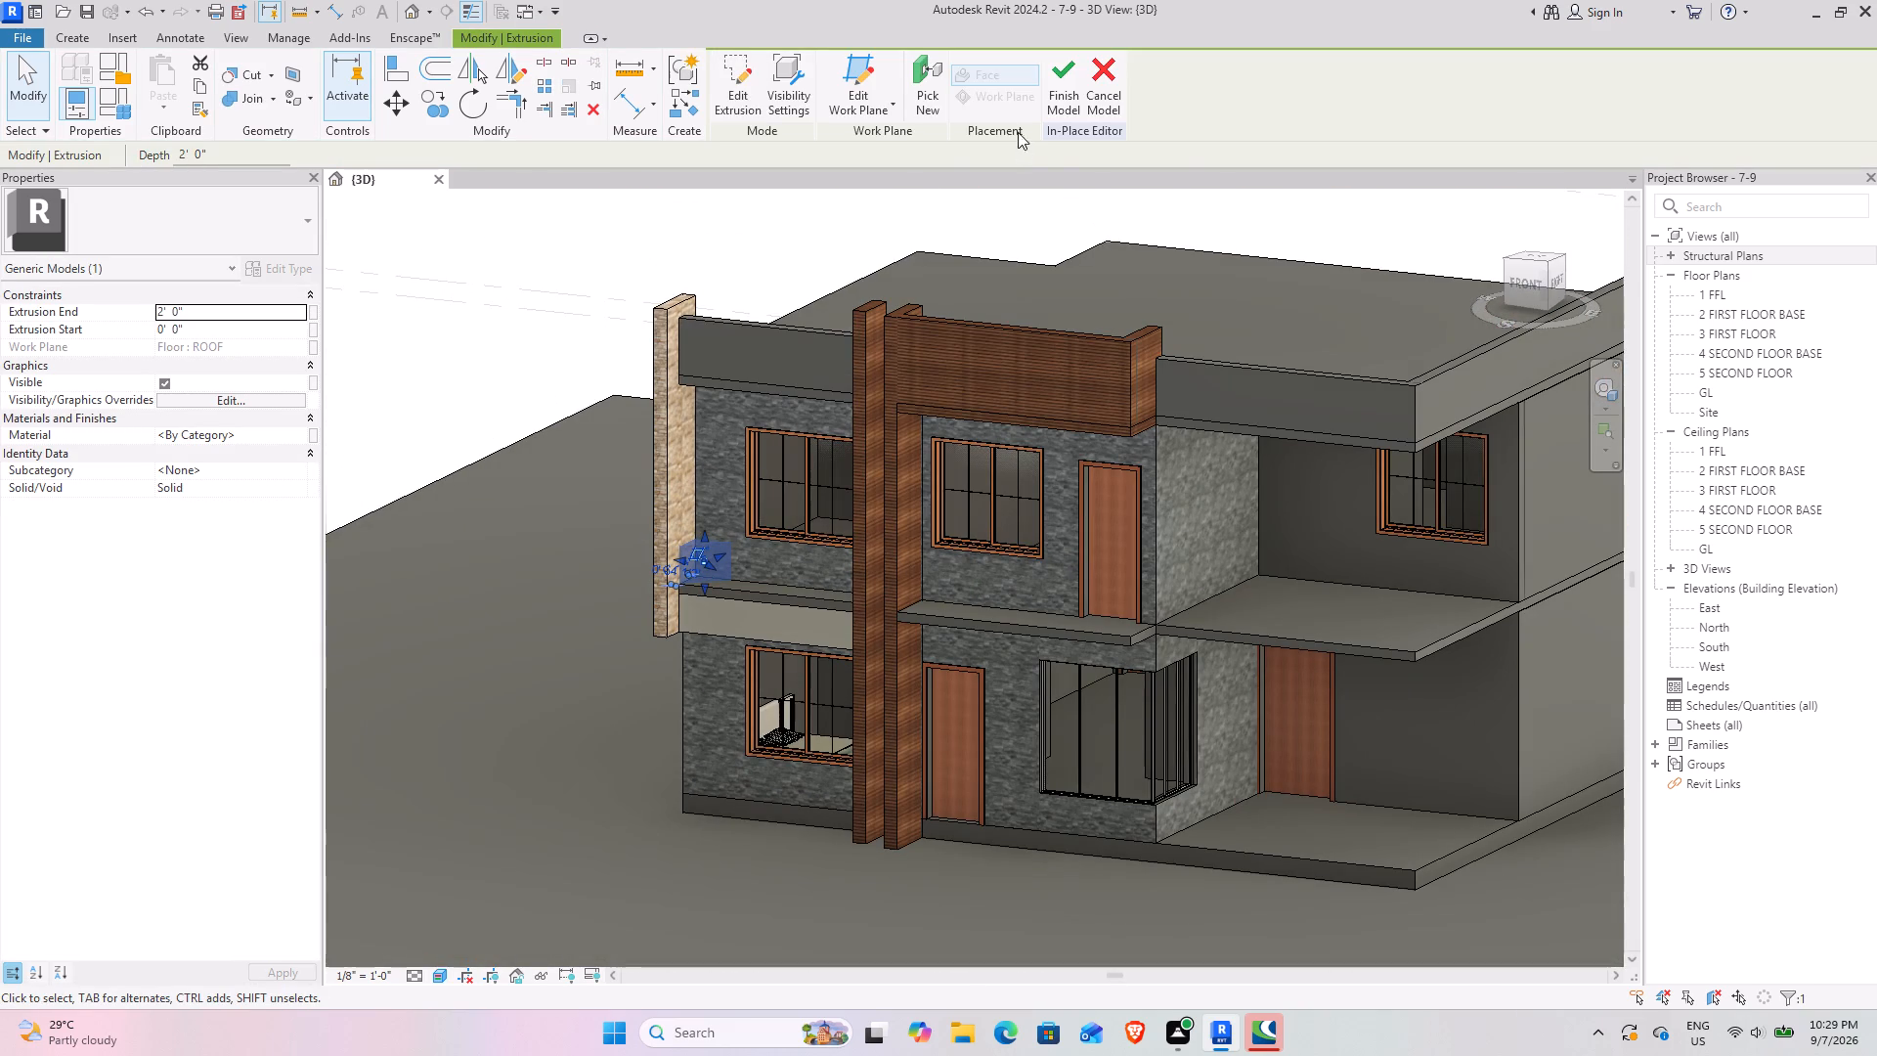
left_click_drag(700, 538, 703, 413)
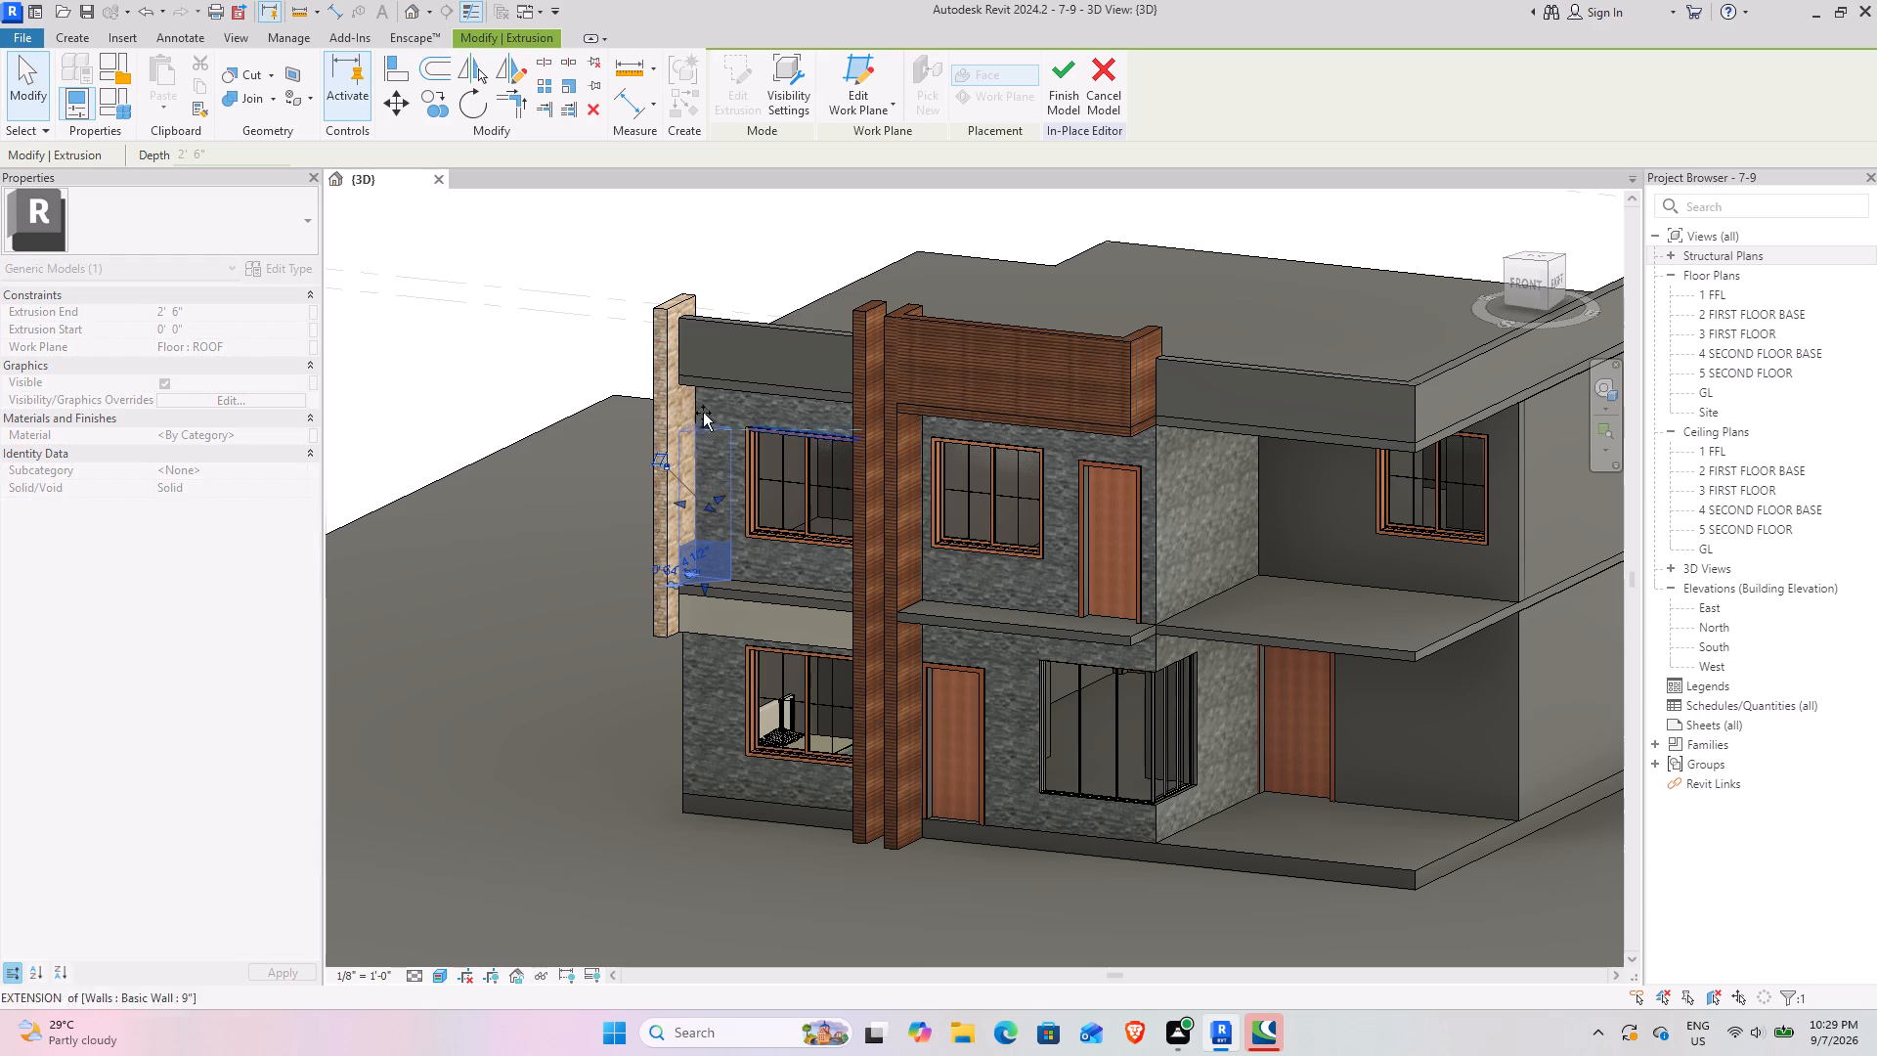
left_click_drag(703, 413, 703, 383)
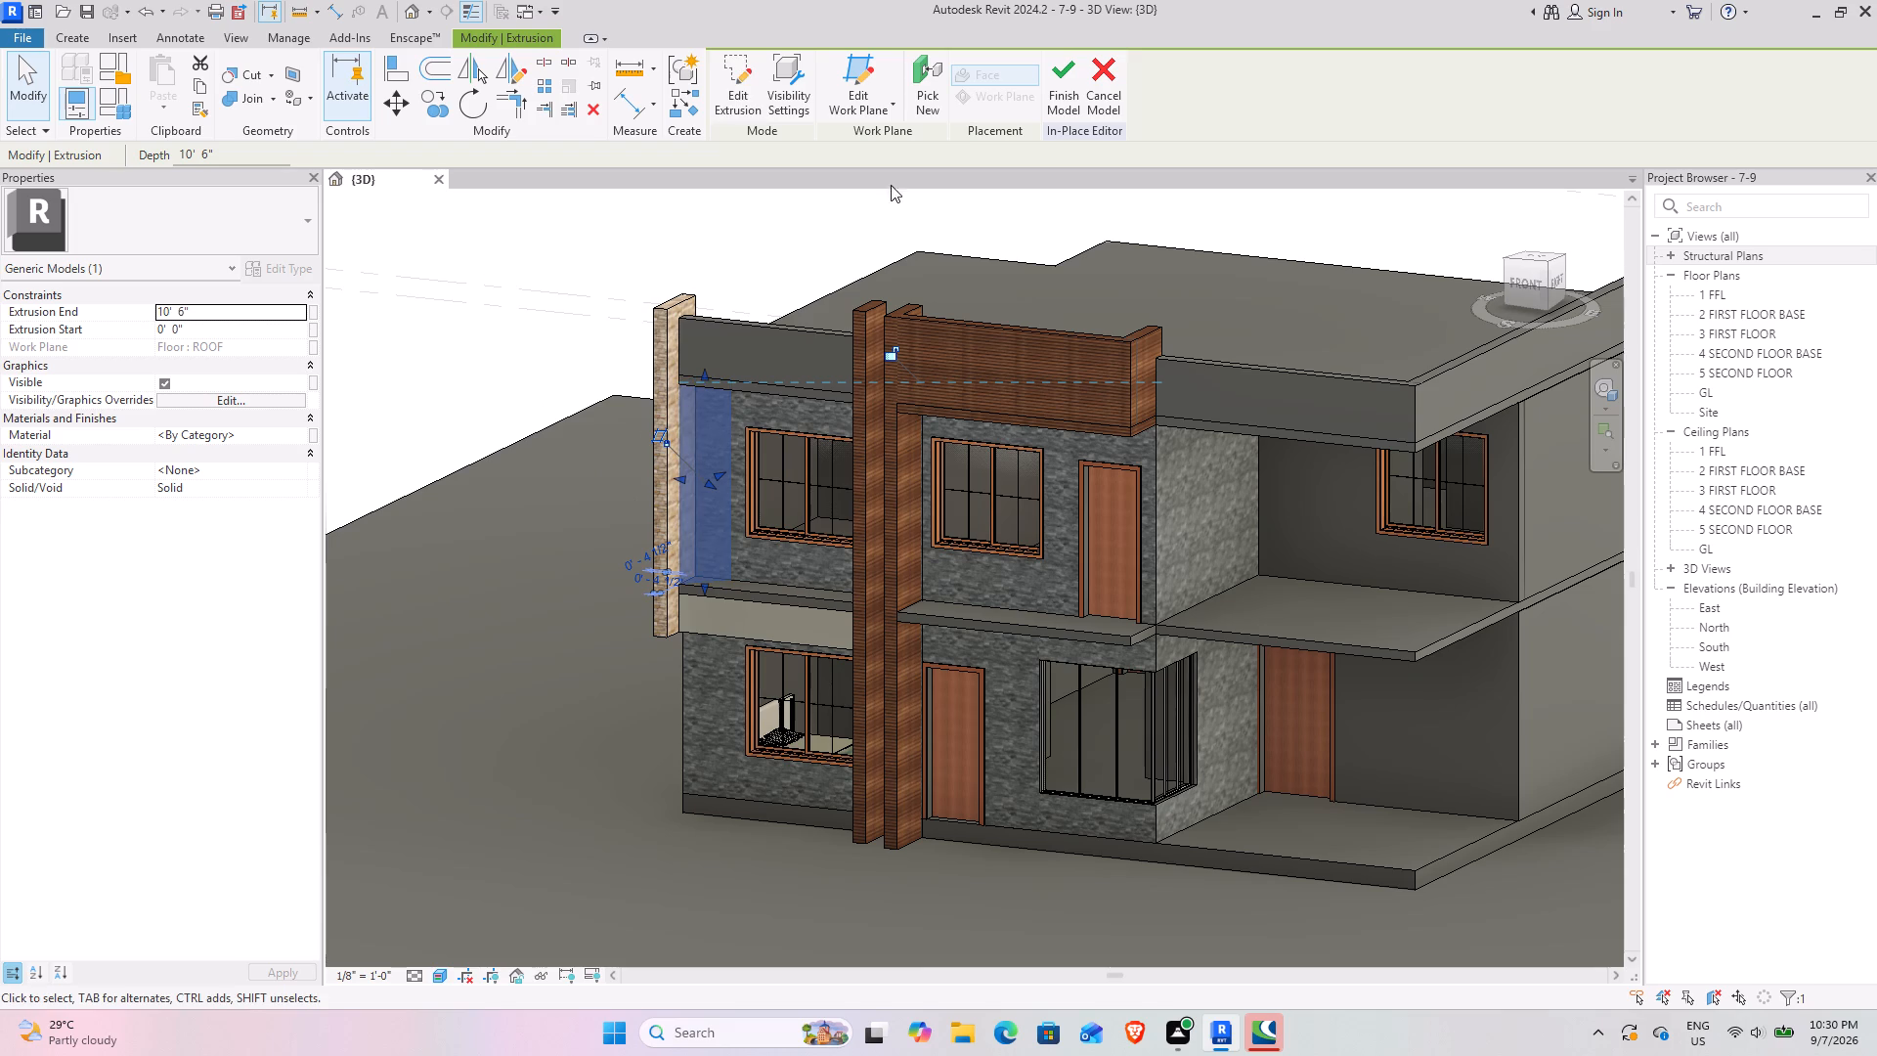
left_click(1082, 93)
Examine the new triangular corner fin beside the stone pillar from the front, above, below and the side.
scroll(710, 610, "down", 4)
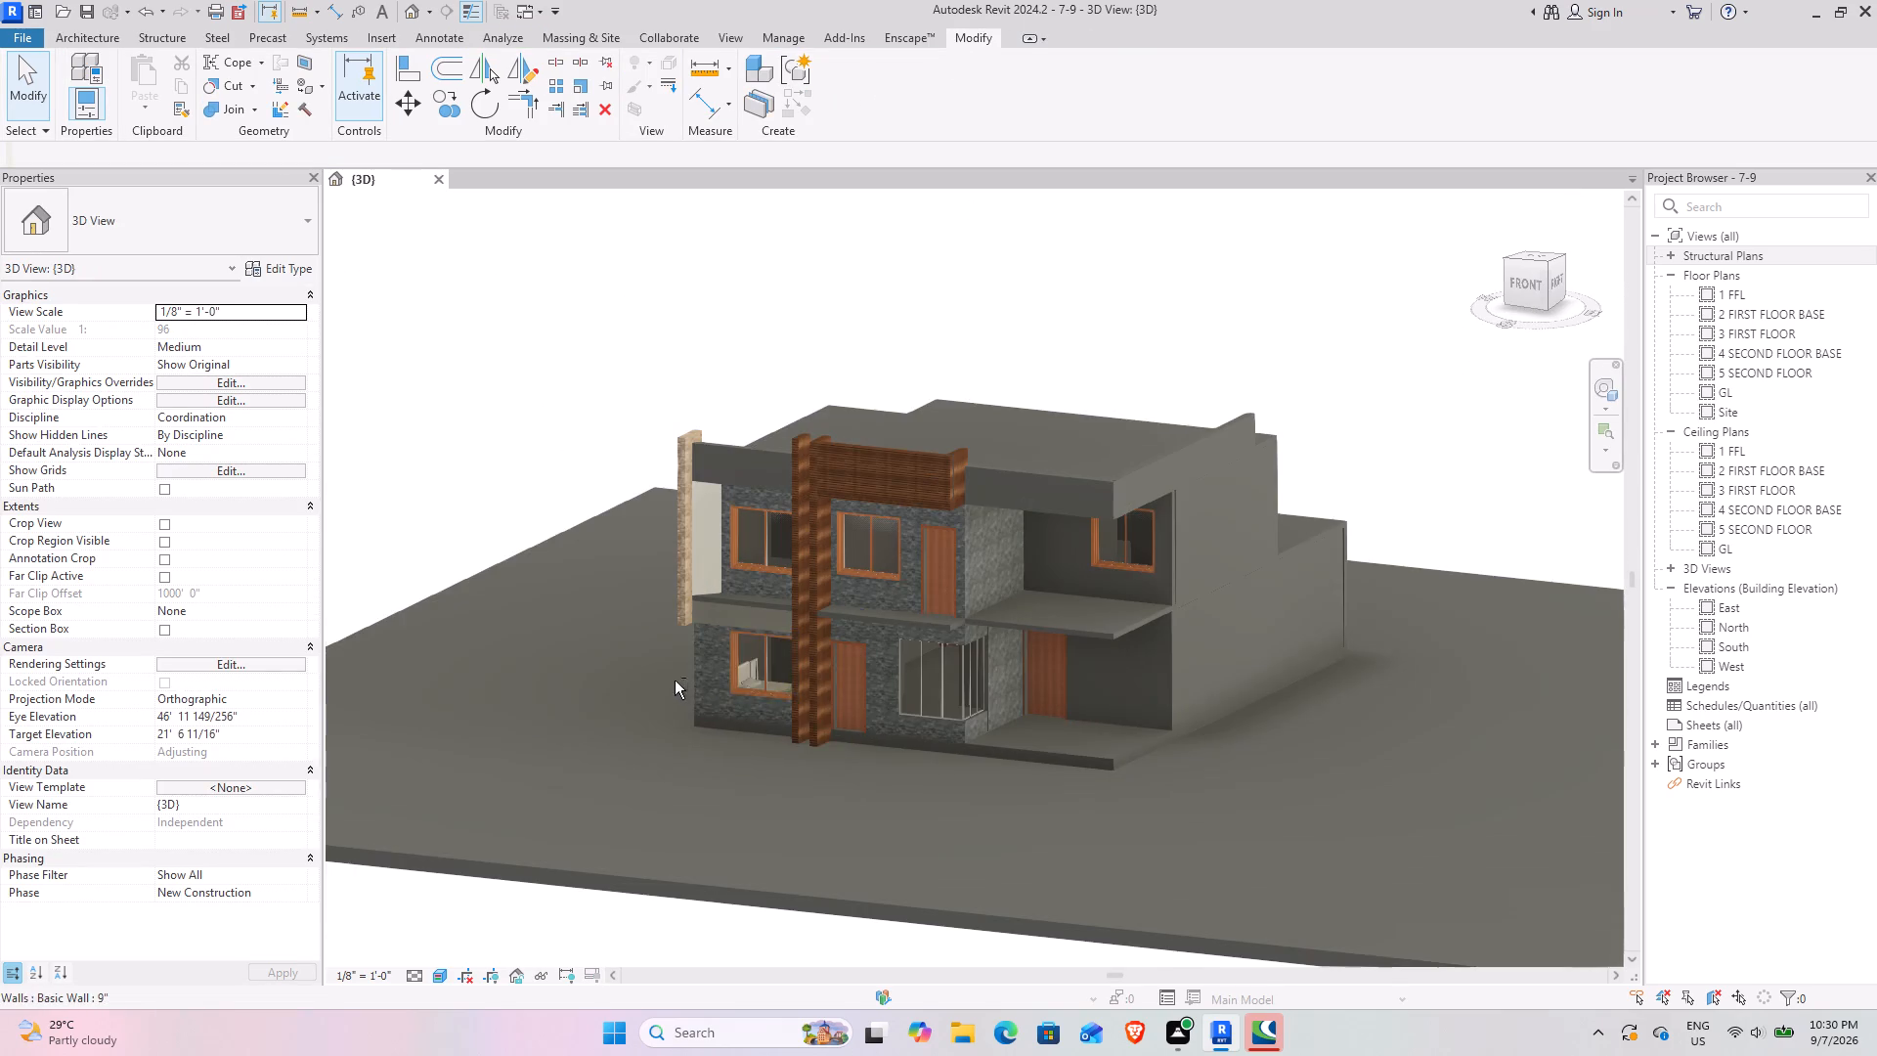
middle_click_drag(670, 677, 610, 613, "shift")
scroll(752, 452, "up", 4)
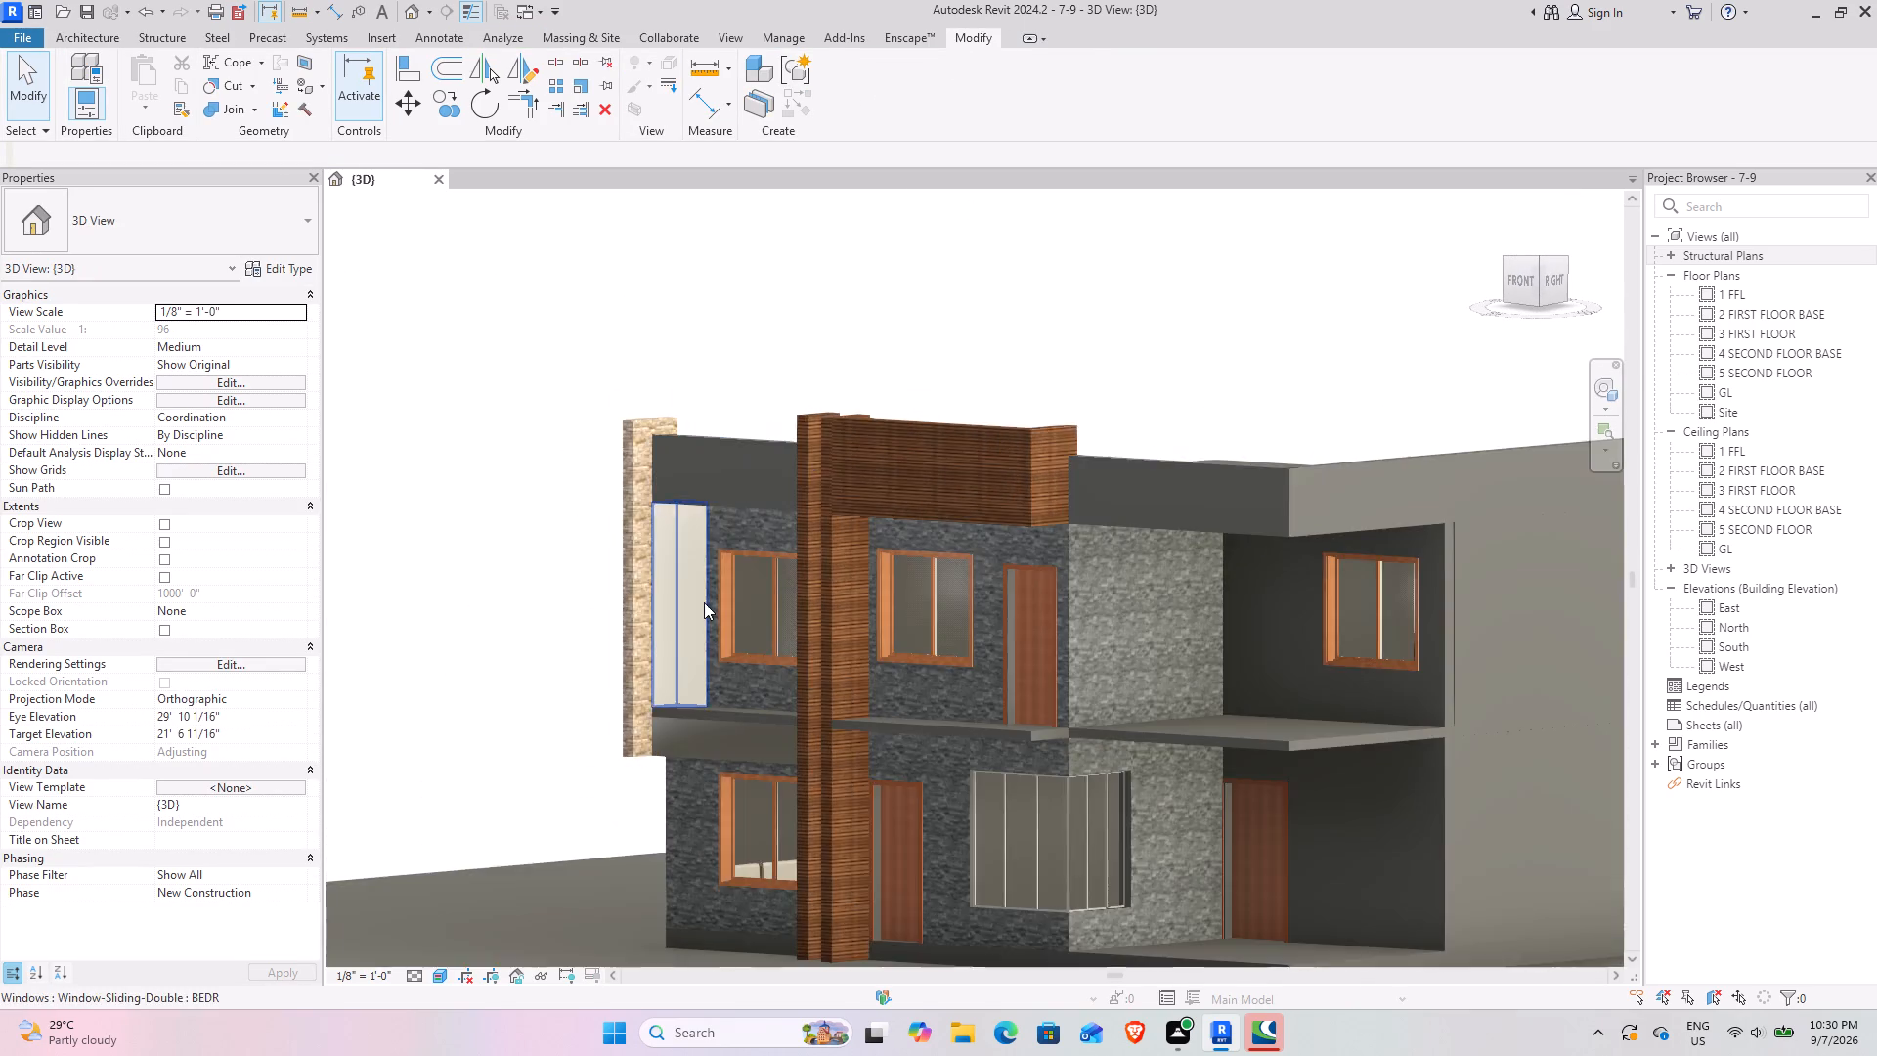
scroll(704, 602, "up", 4)
middle_click_drag(586, 645, 752, 704, "shift")
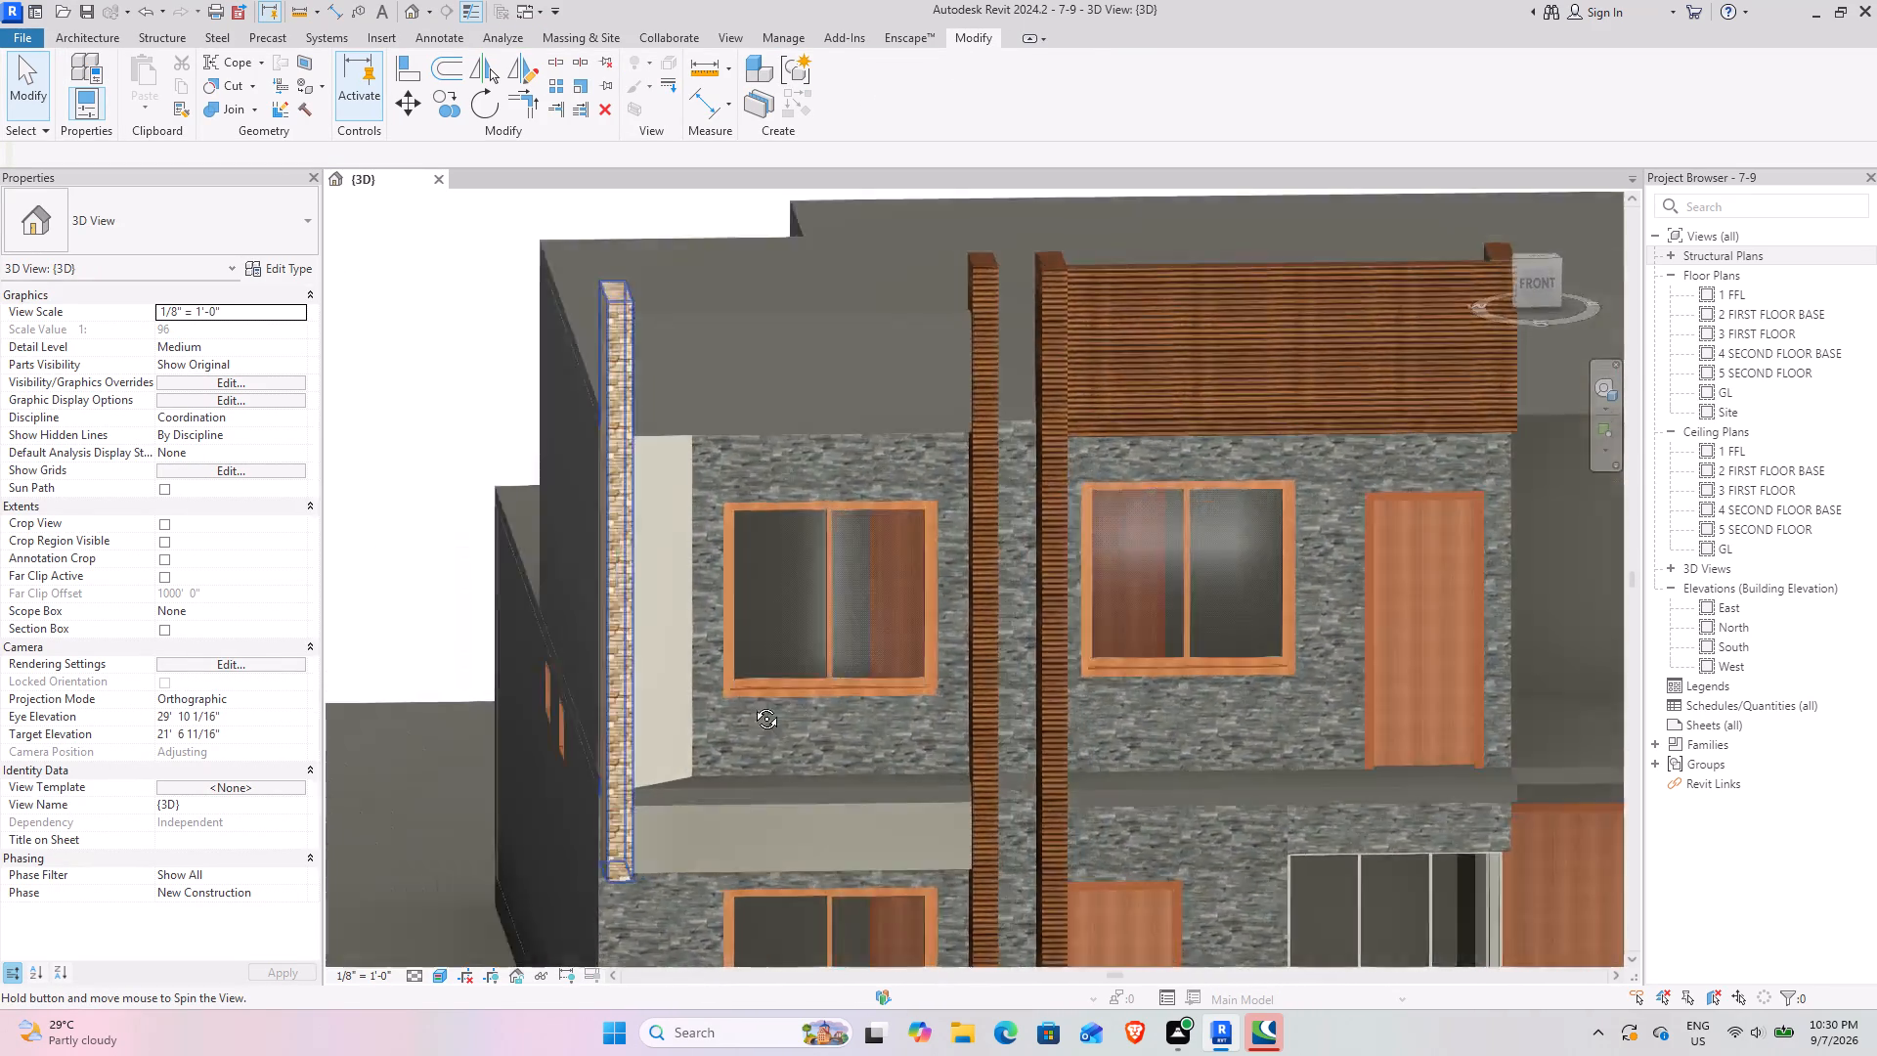
middle_click_drag(752, 704, 724, 544, "shift")
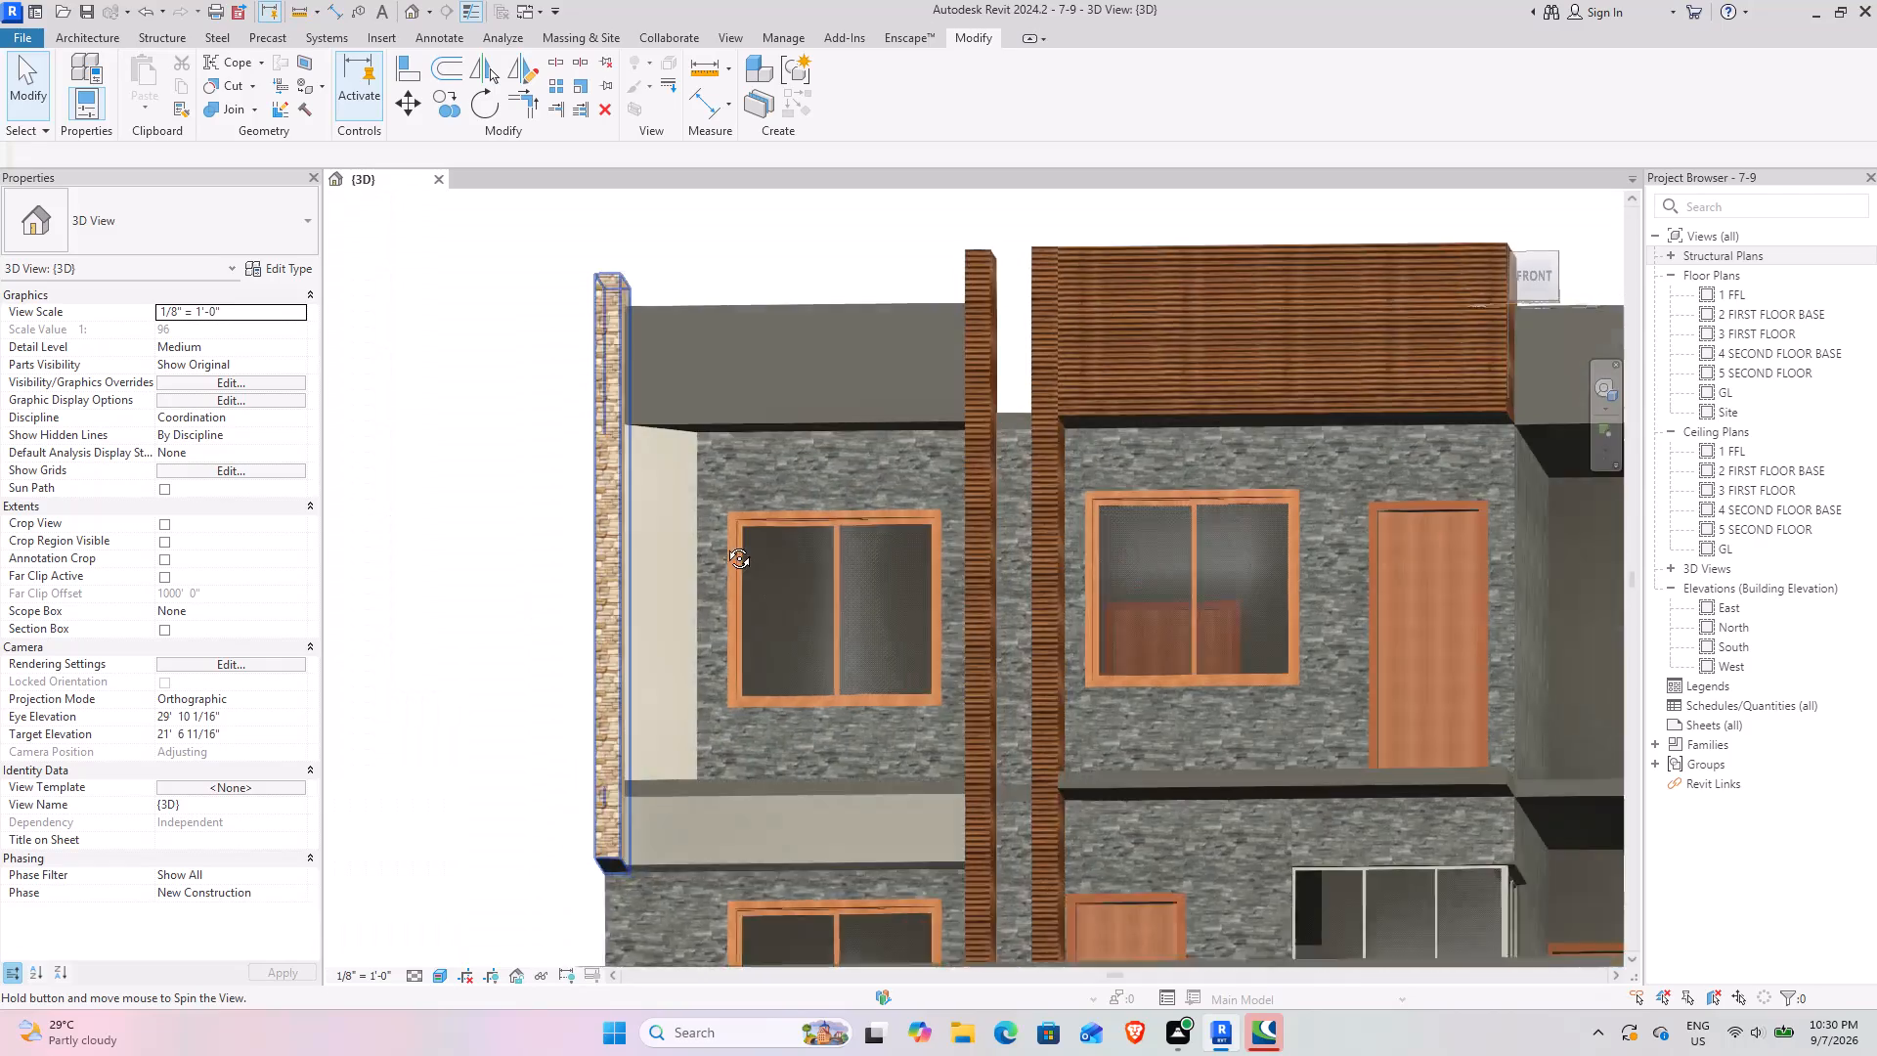
middle_click_drag(724, 544, 687, 616, "shift")
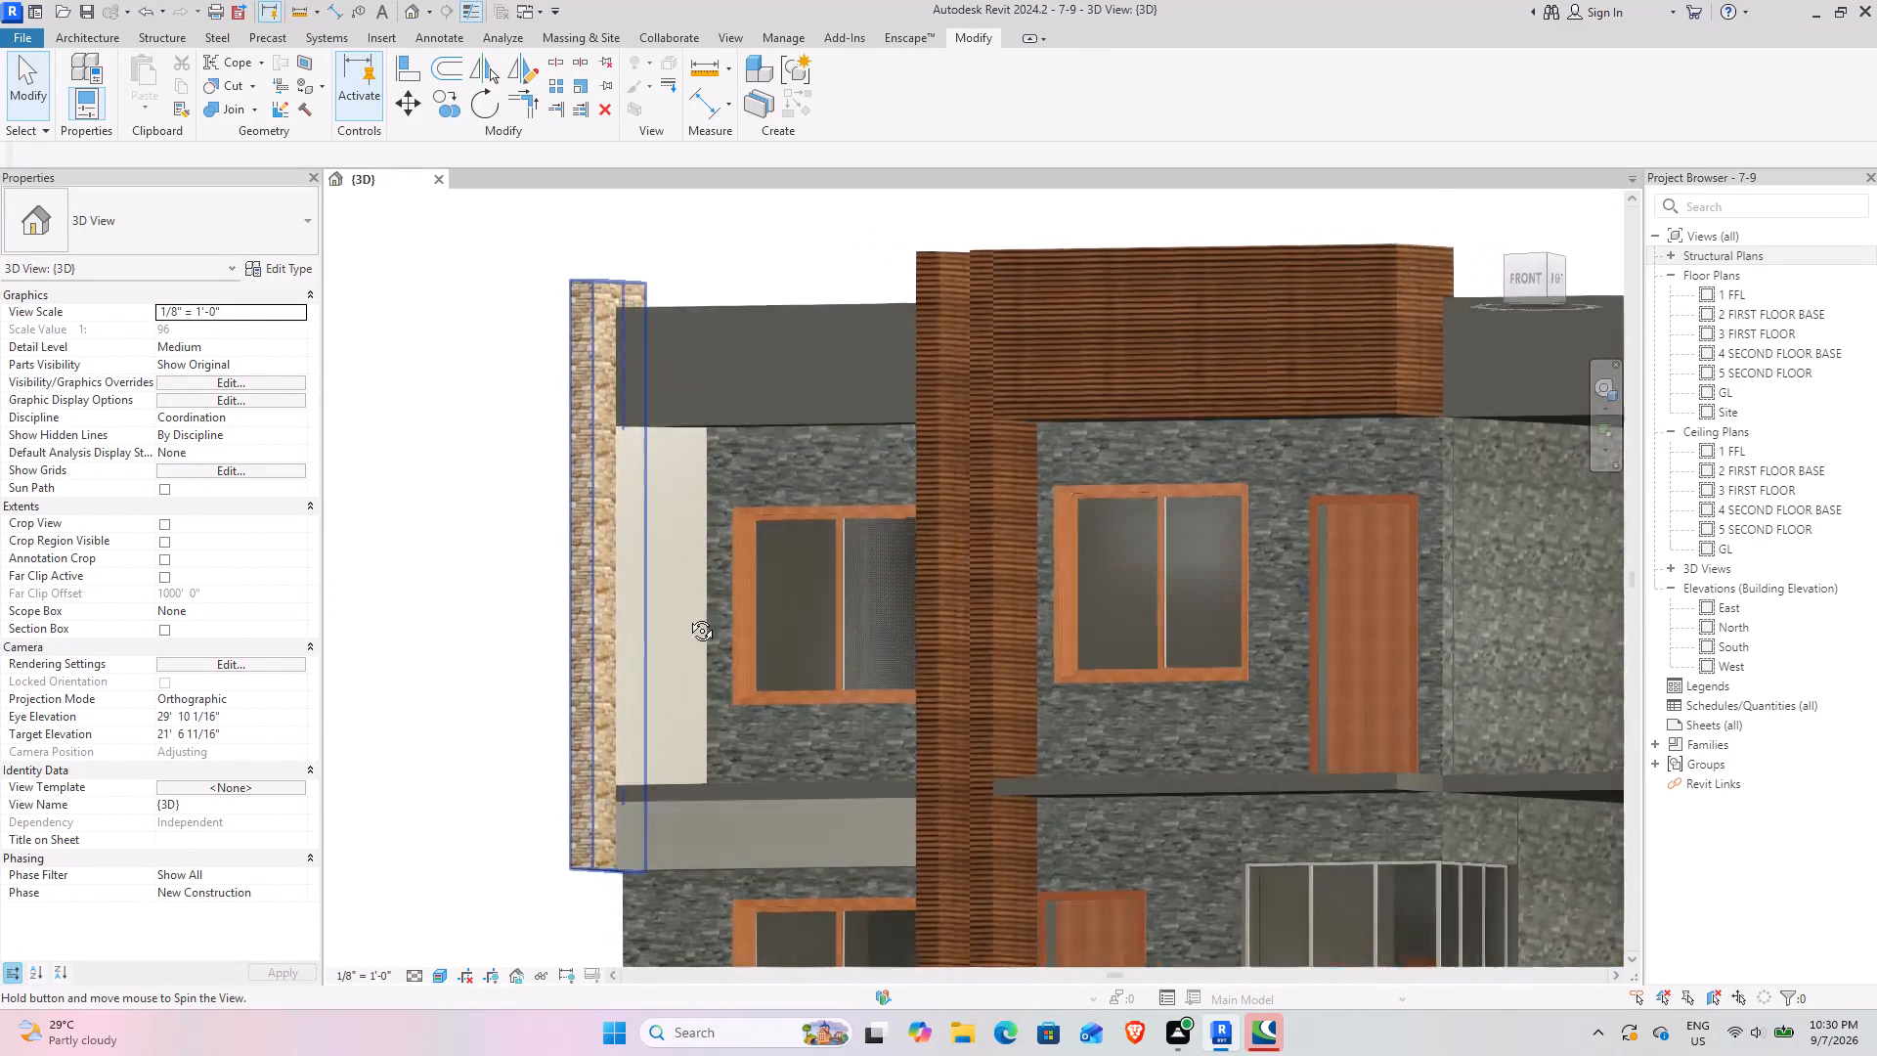
middle_click_drag(687, 616, 720, 710, "shift")
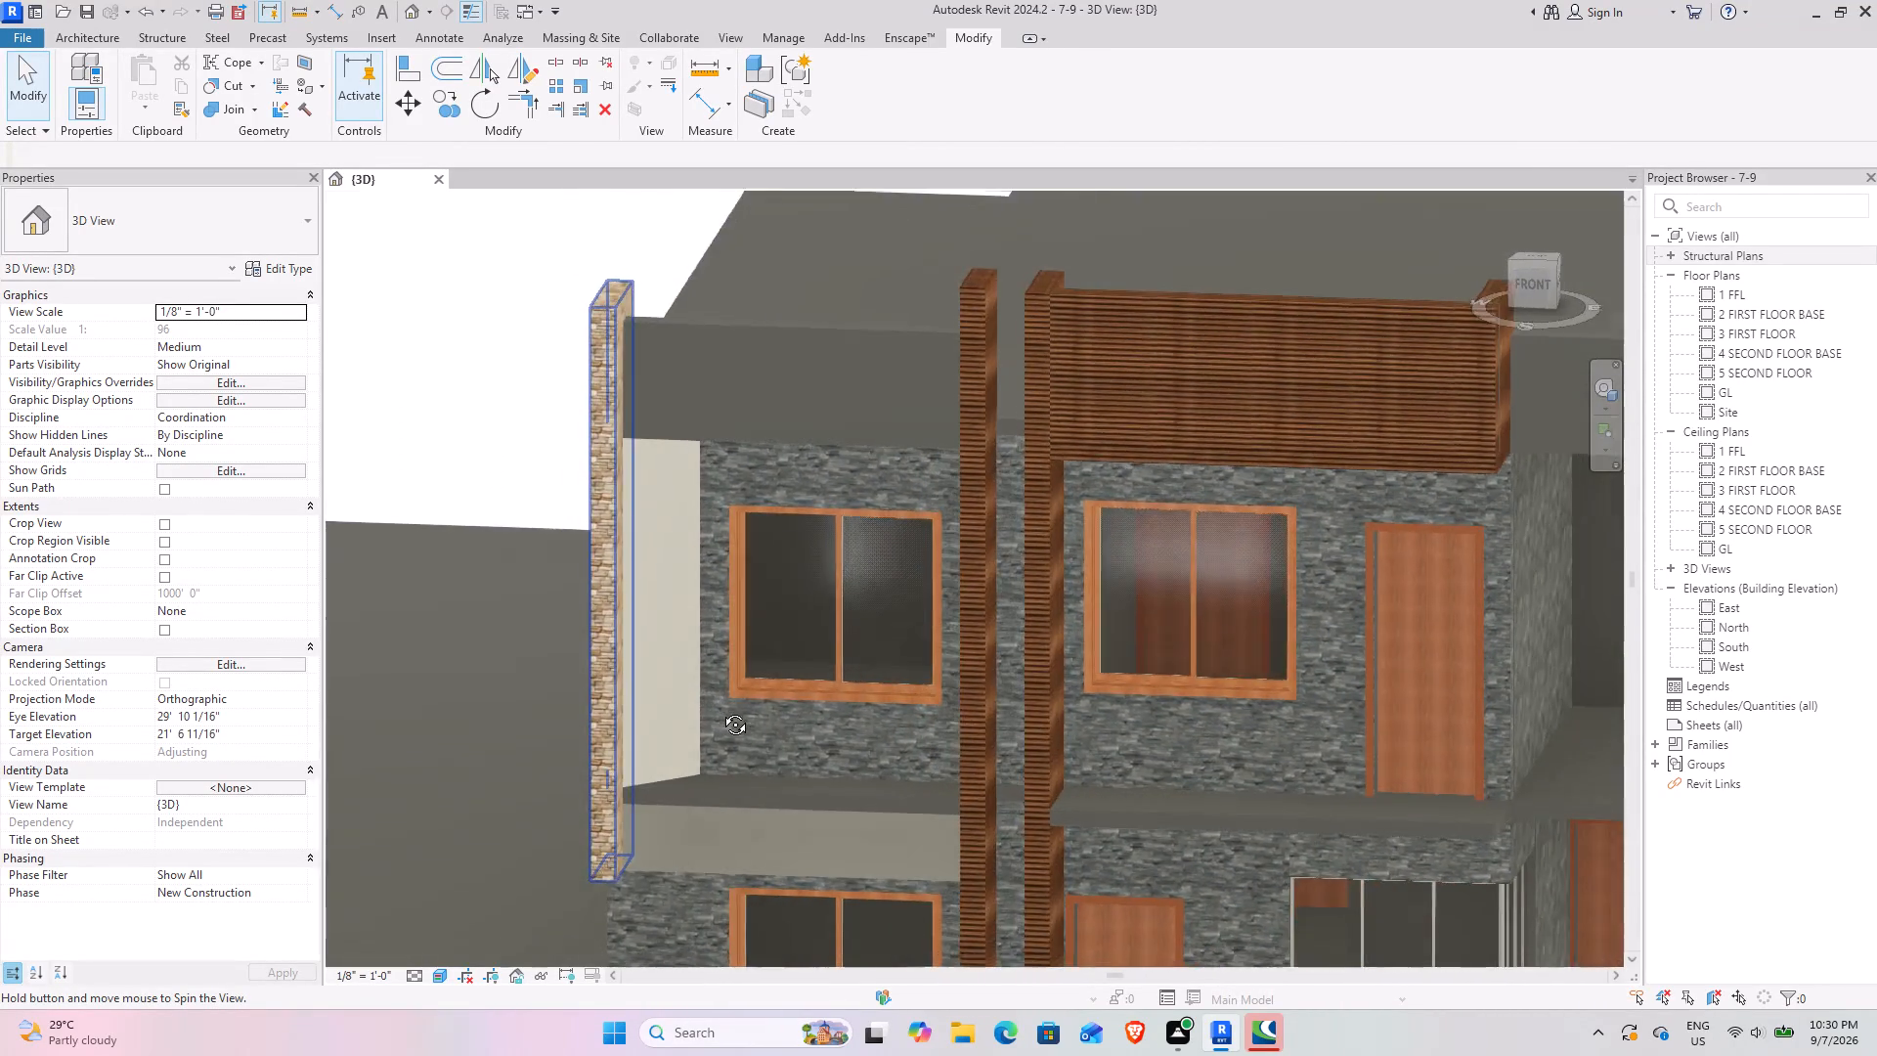
middle_click_drag(720, 710, 730, 629, "shift")
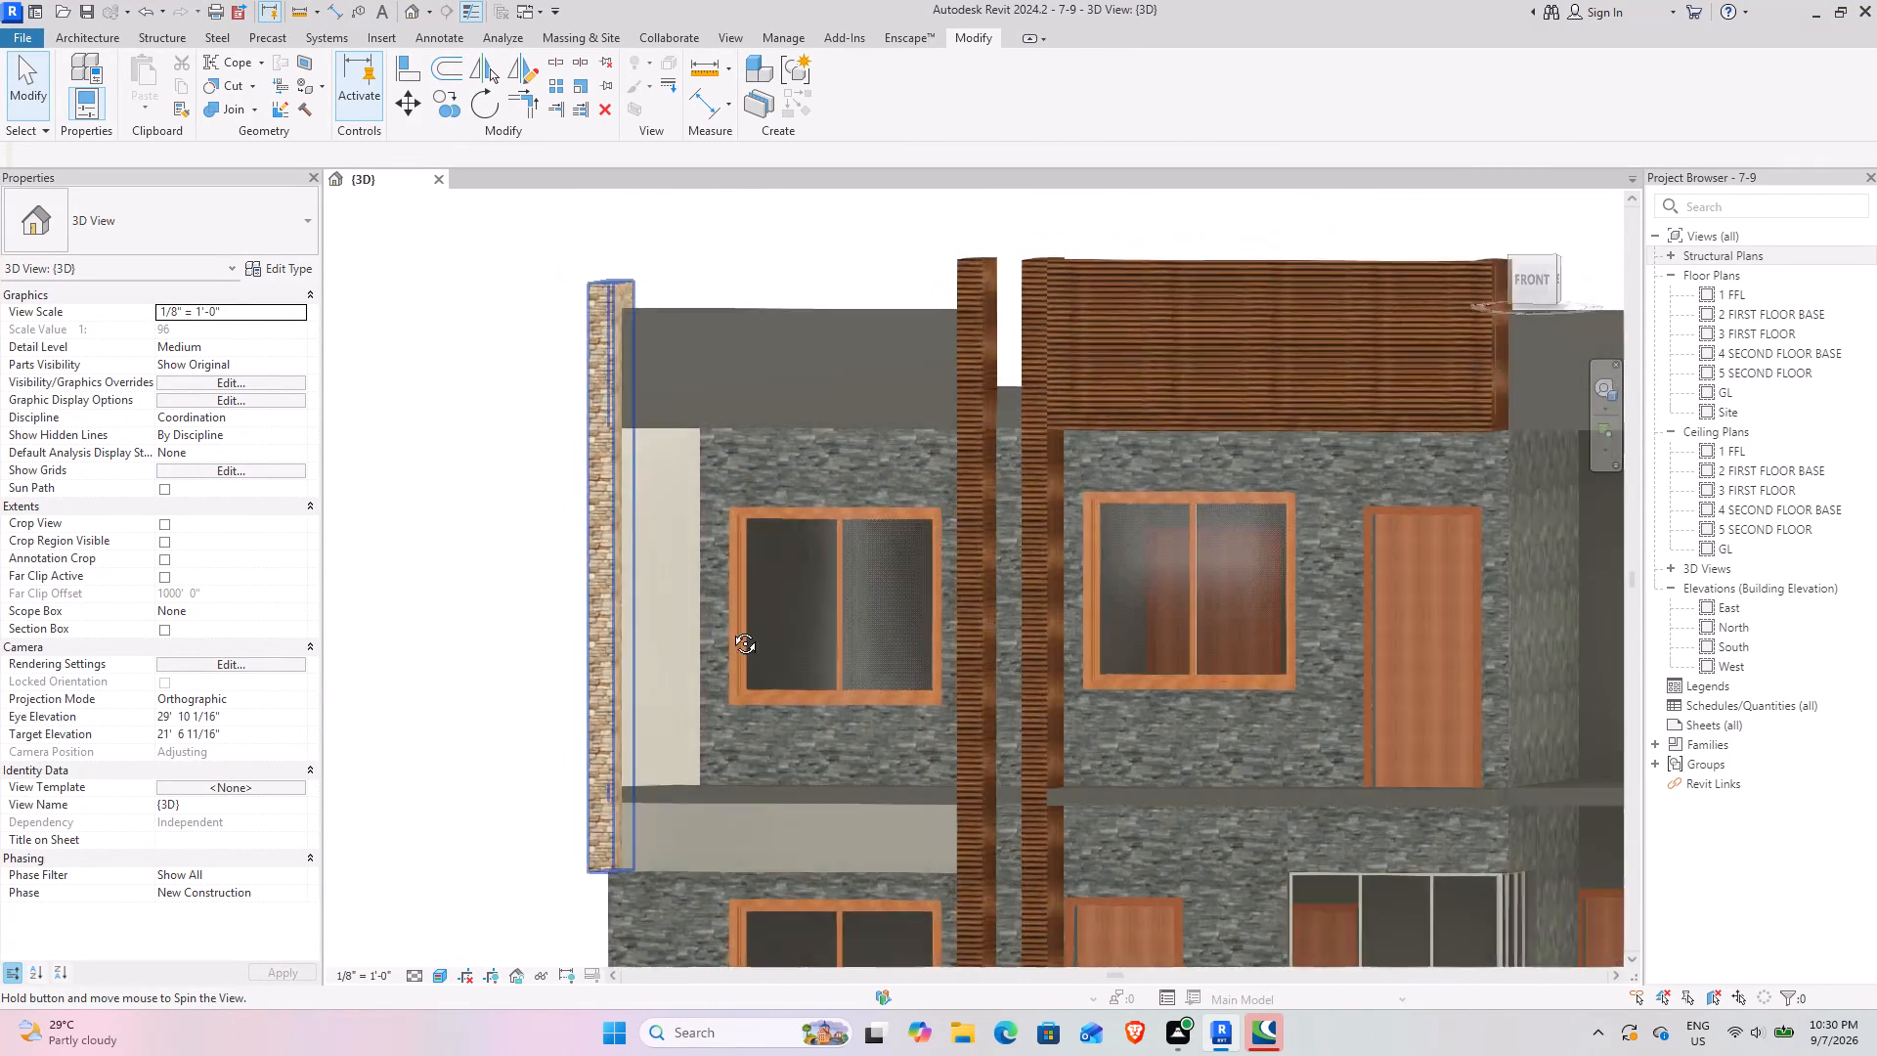
middle_click_drag(730, 629, 1035, 598, "shift")
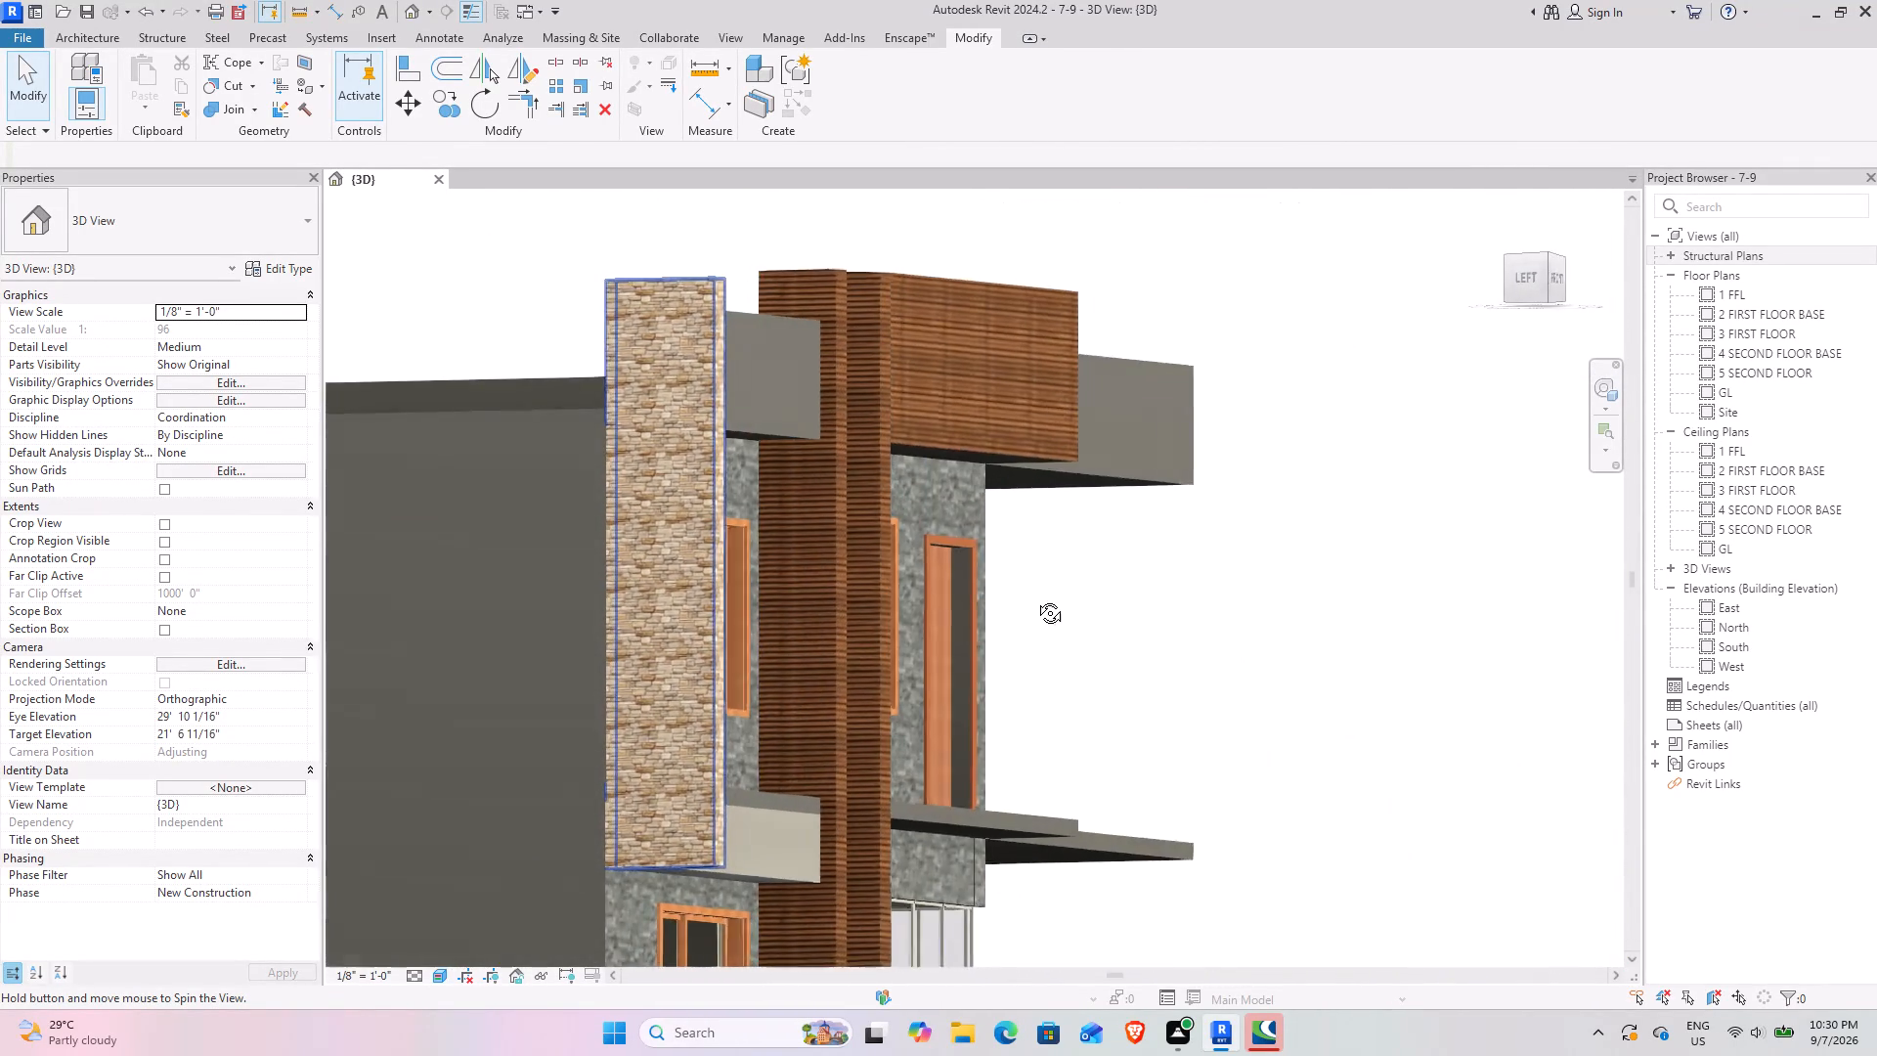
Examine the upper-storey facade around the stone pillar and the new triangular fin from the front and side.
middle_click_drag(1035, 598, 683, 636, "shift")
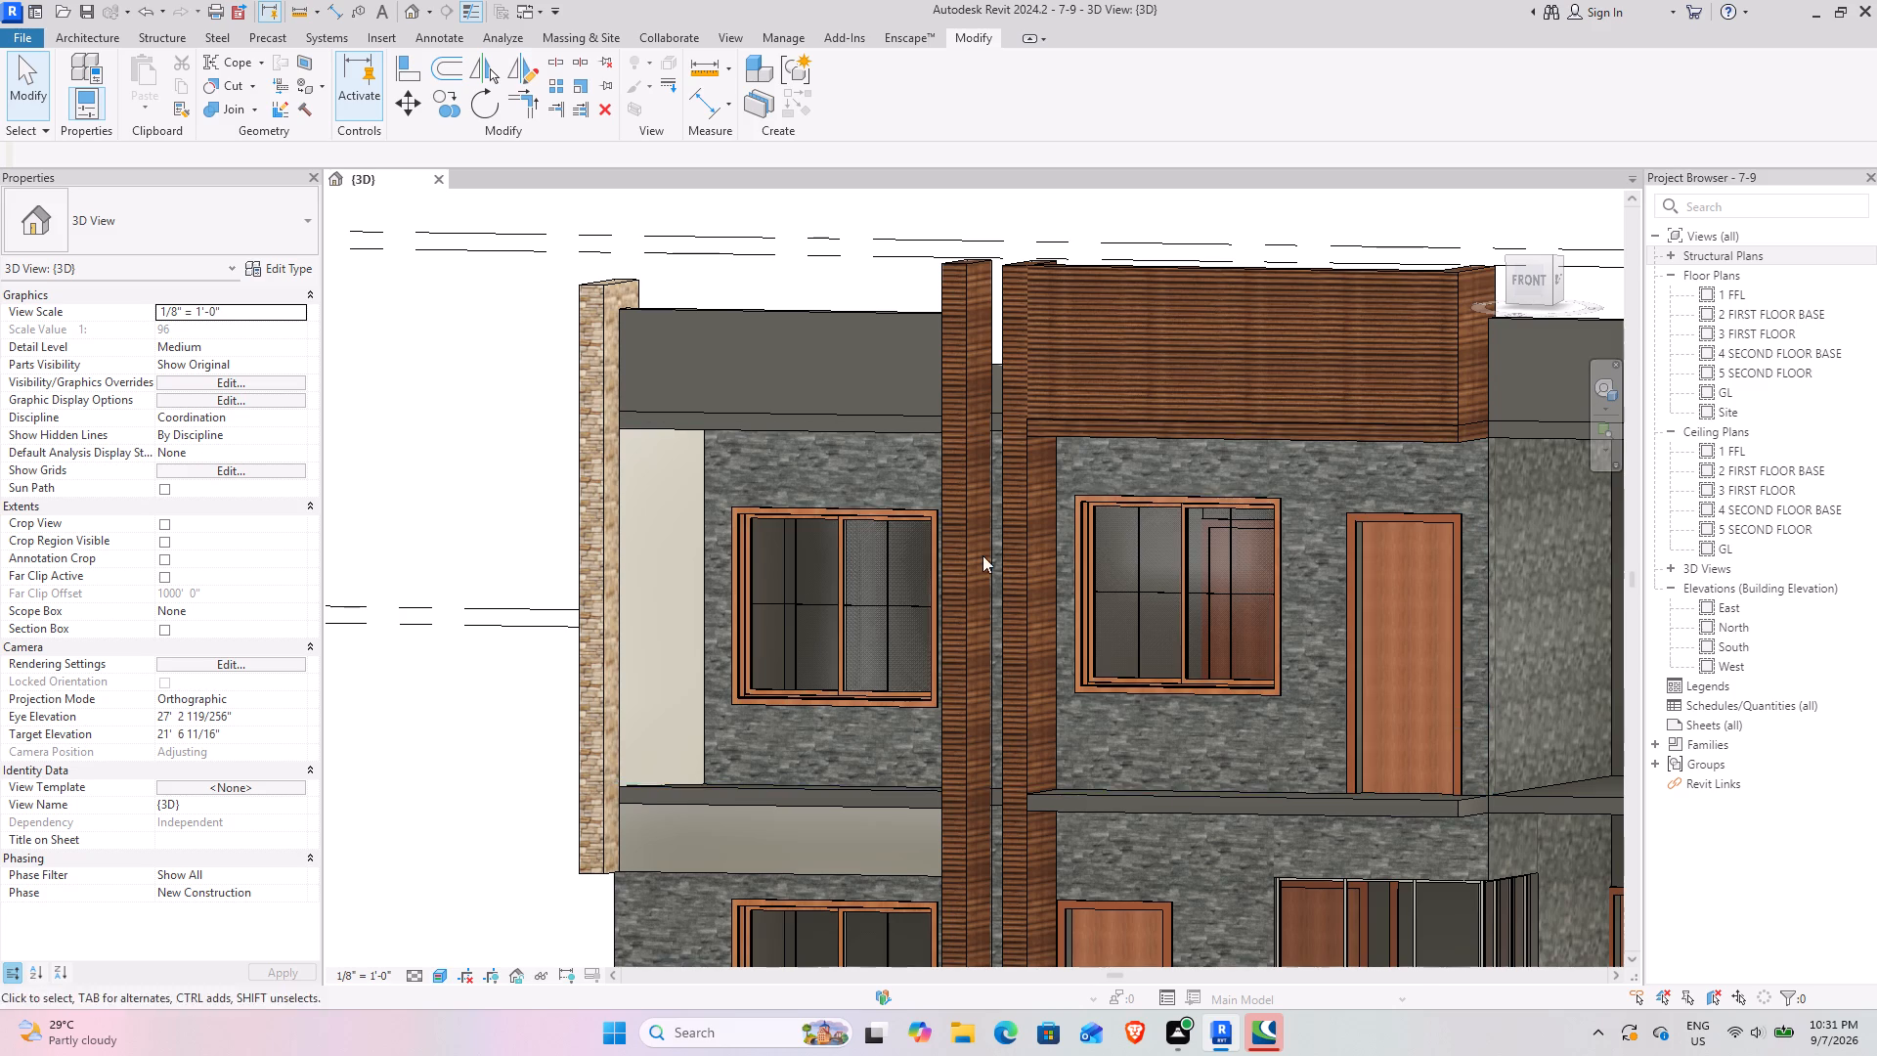
middle_click_drag(892, 528, 1054, 548, "shift")
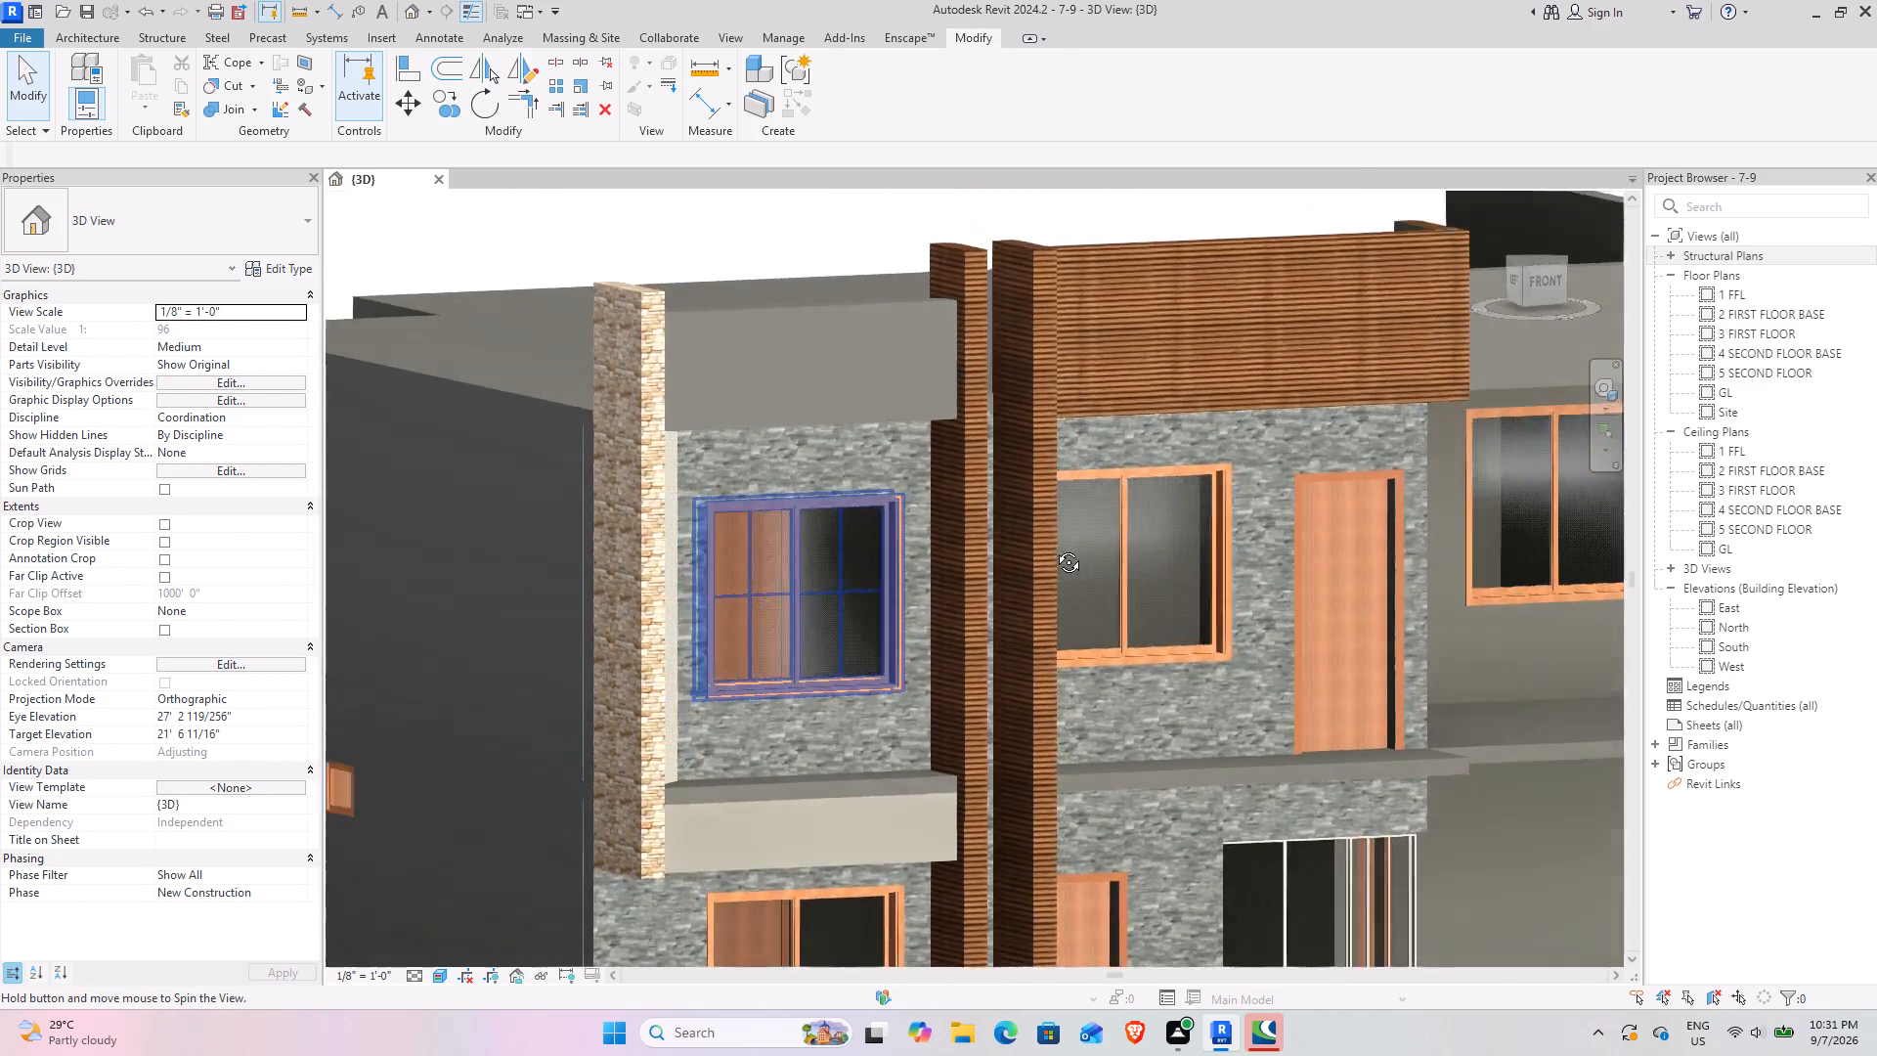
middle_click_drag(1054, 548, 982, 532, "shift")
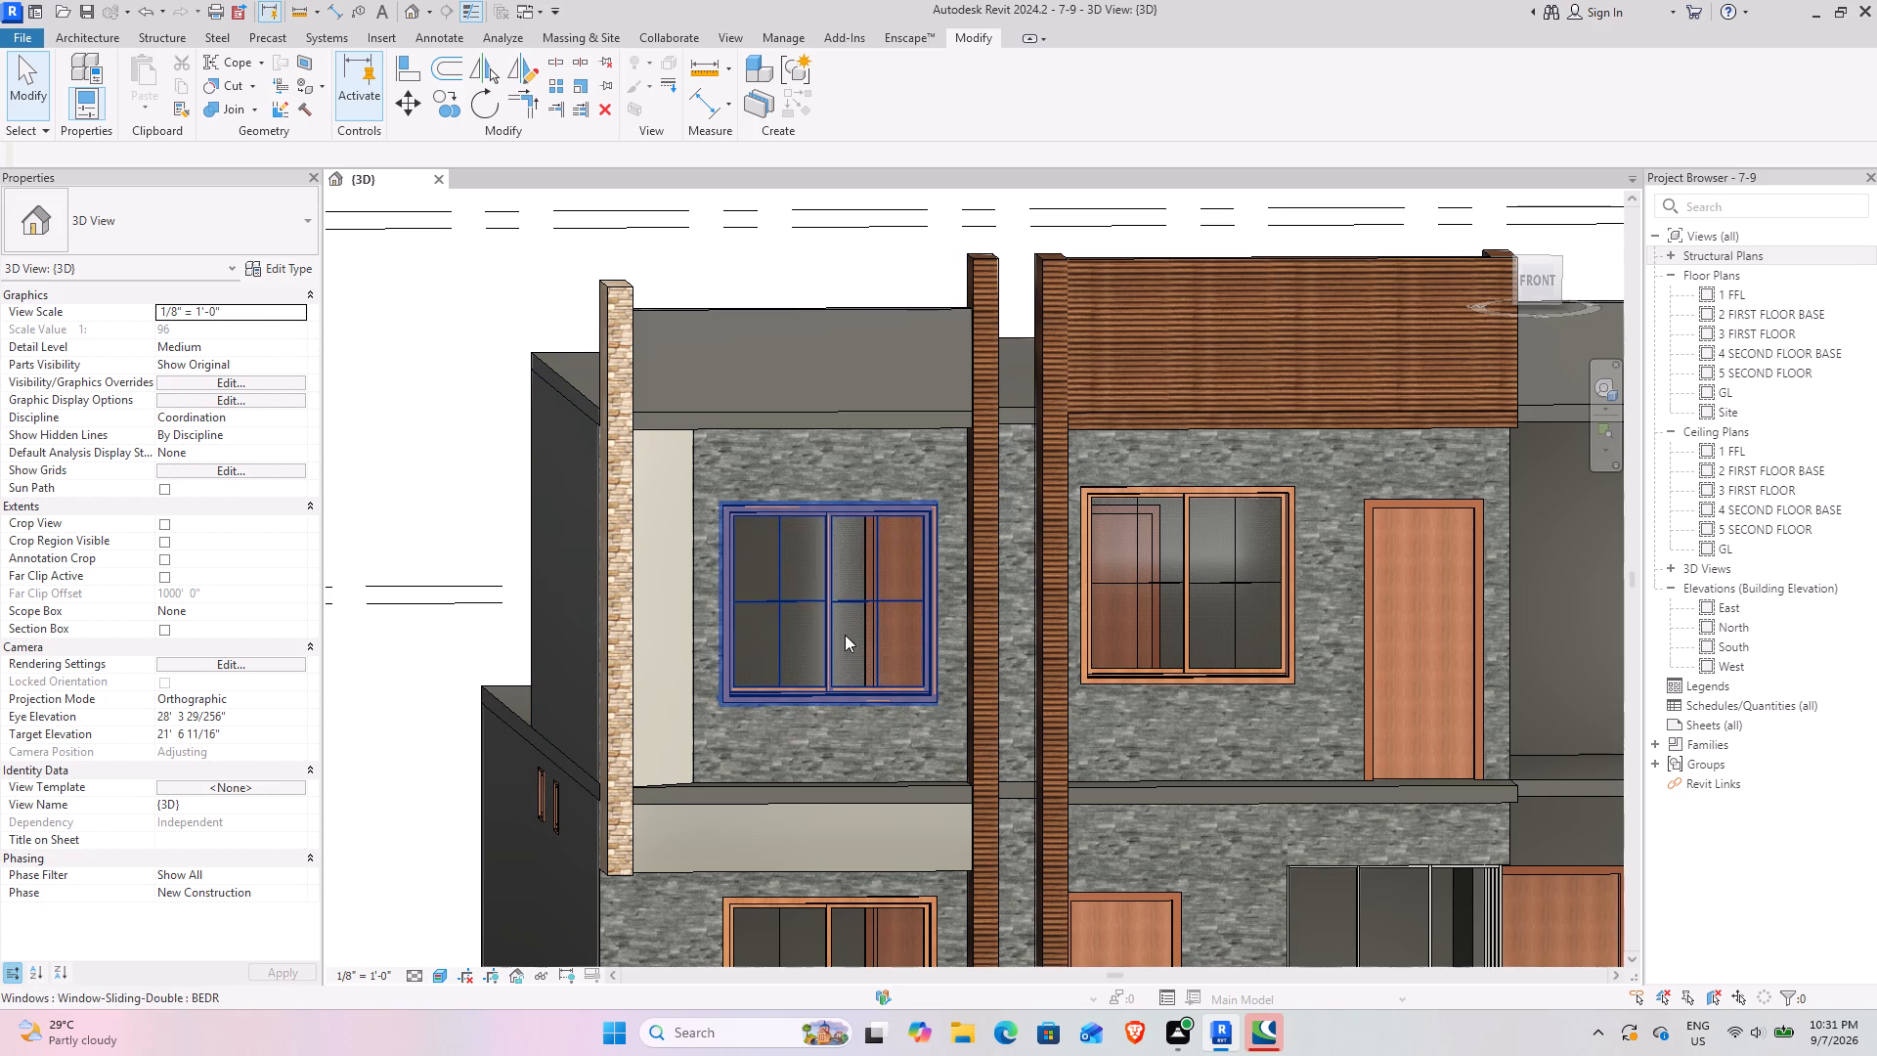
middle_click_drag(773, 646, 931, 546)
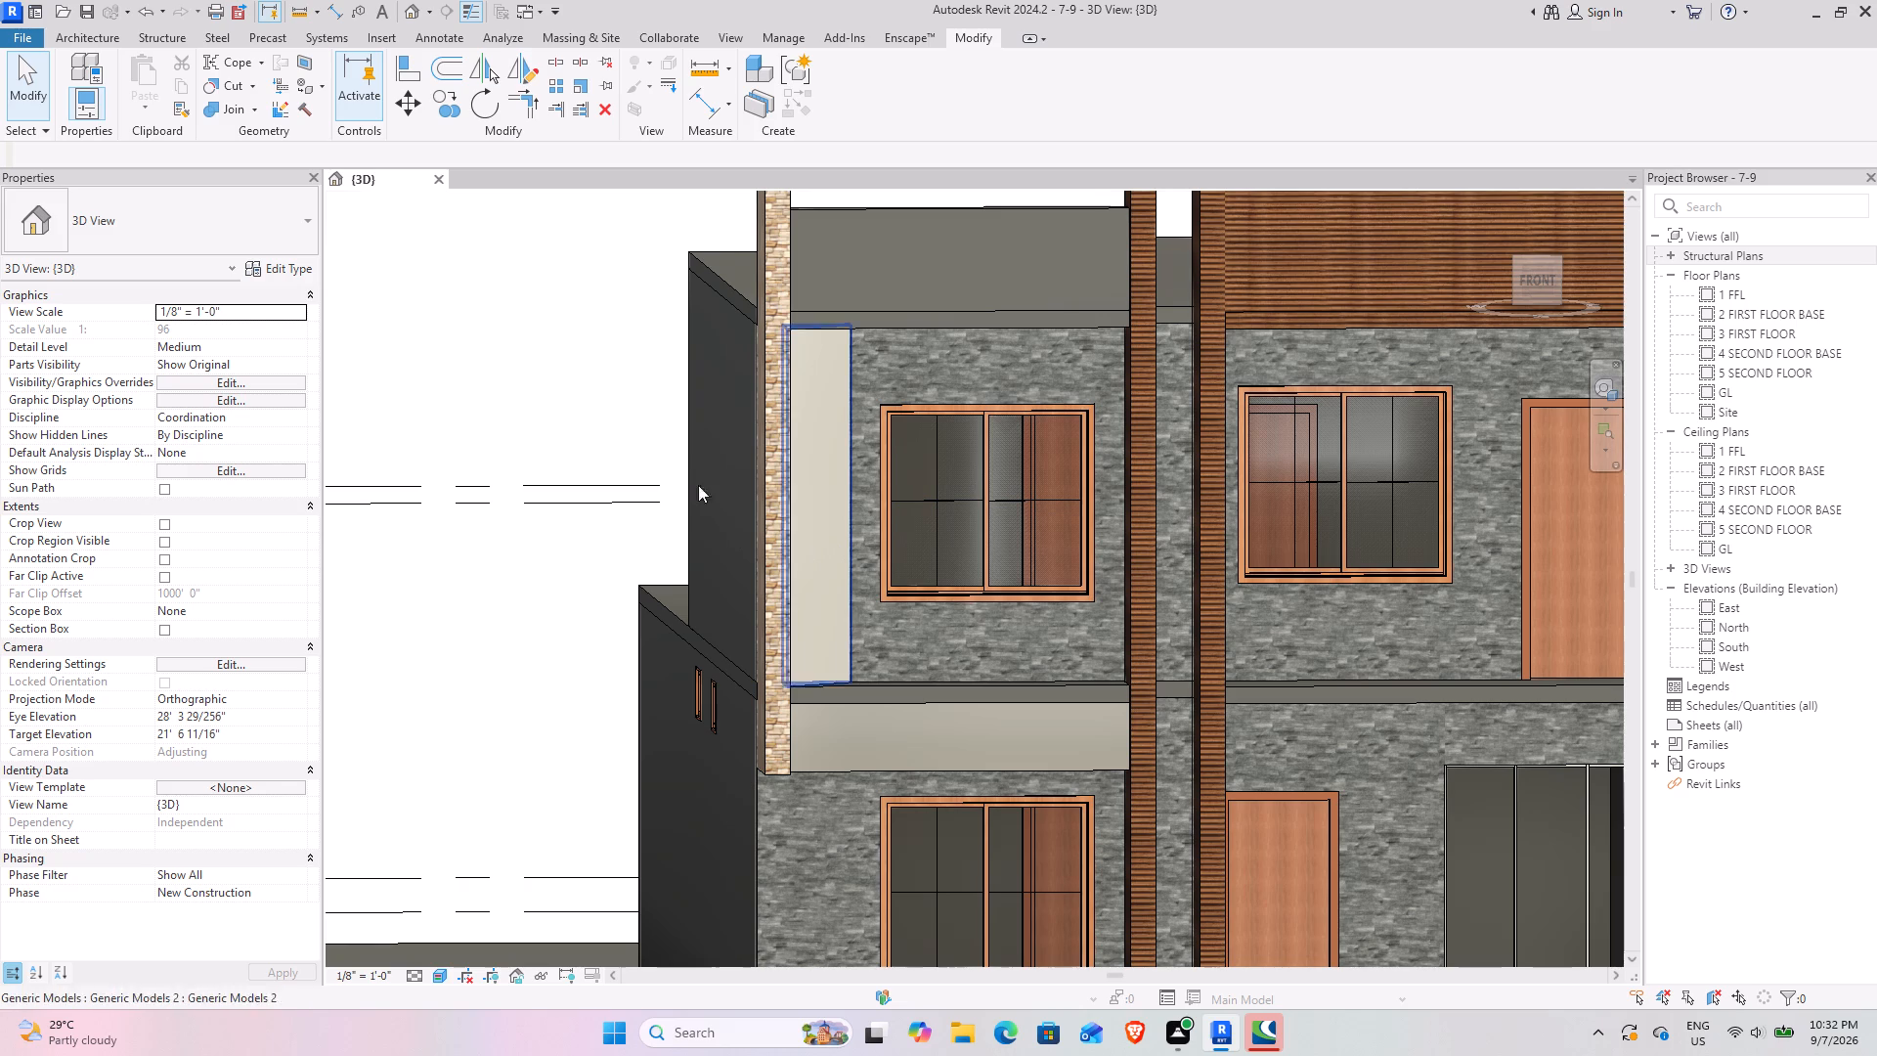
middle_click_drag(771, 480, 600, 508, "shift")
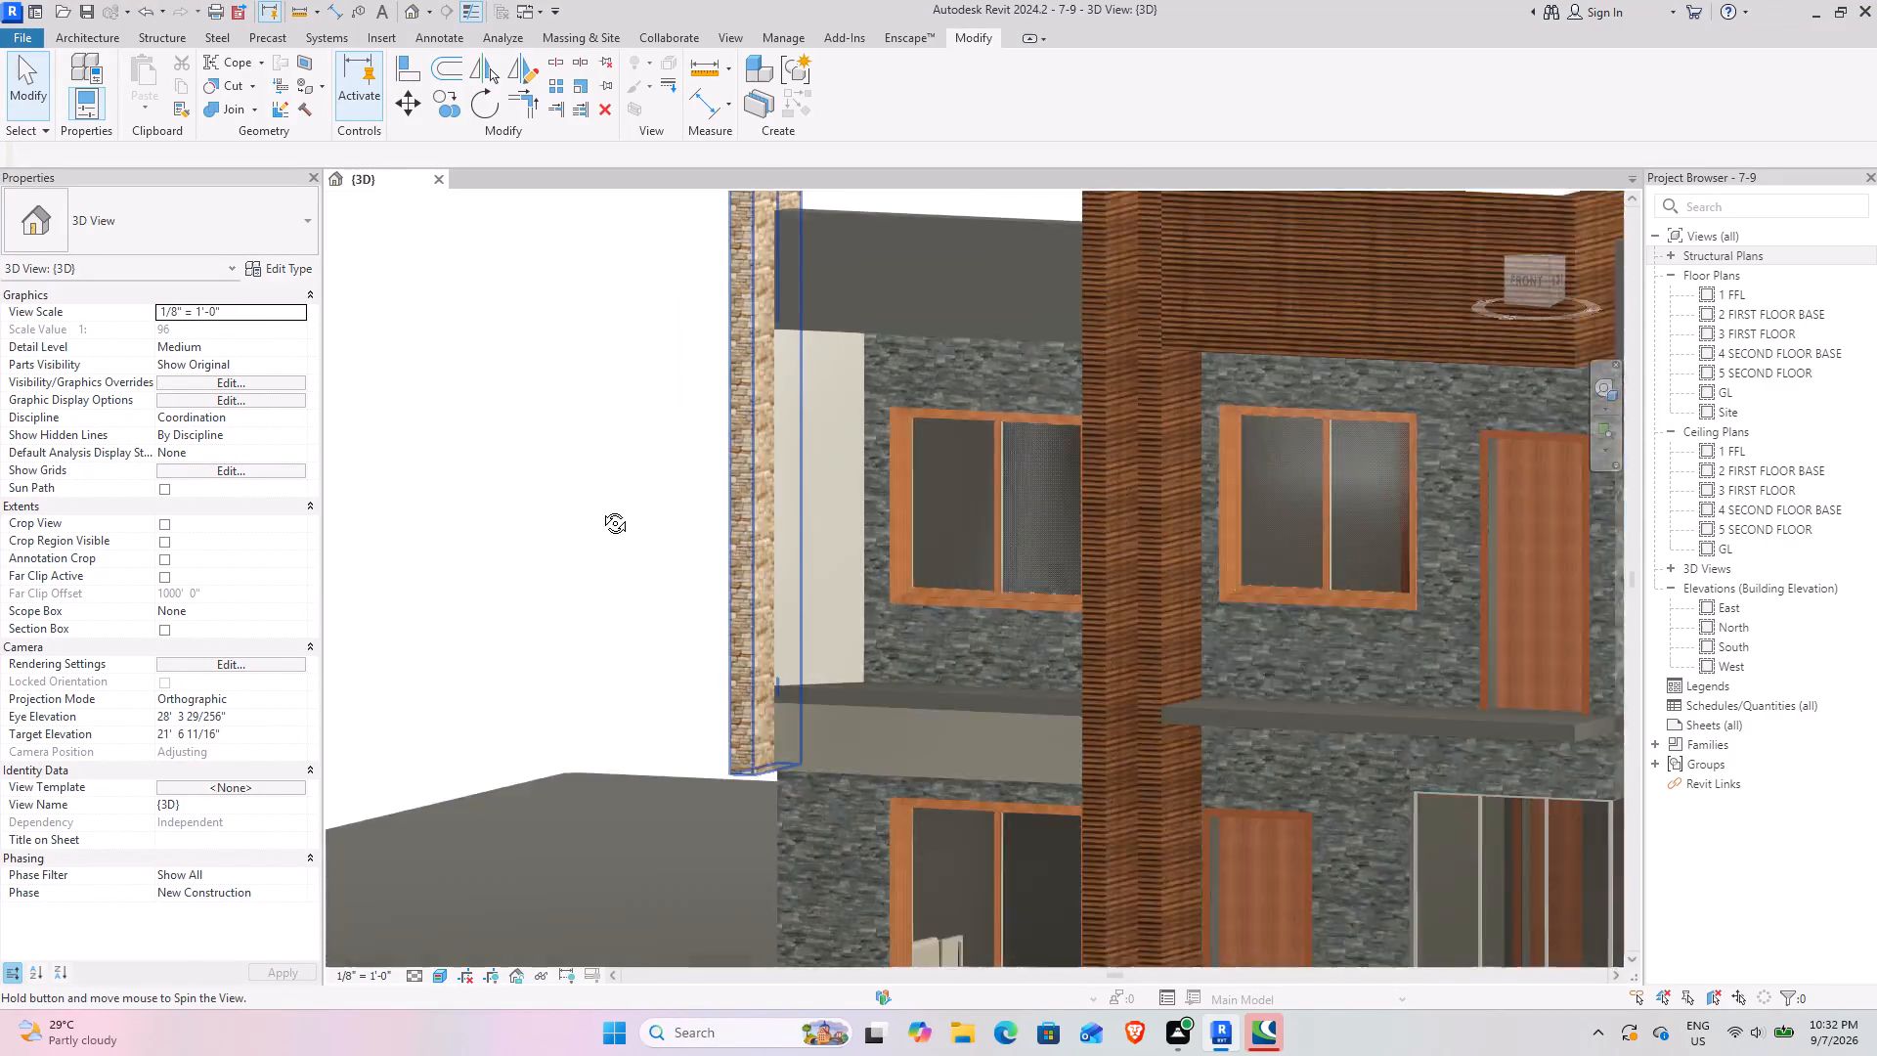
middle_click_drag(600, 508, 1029, 476, "shift")
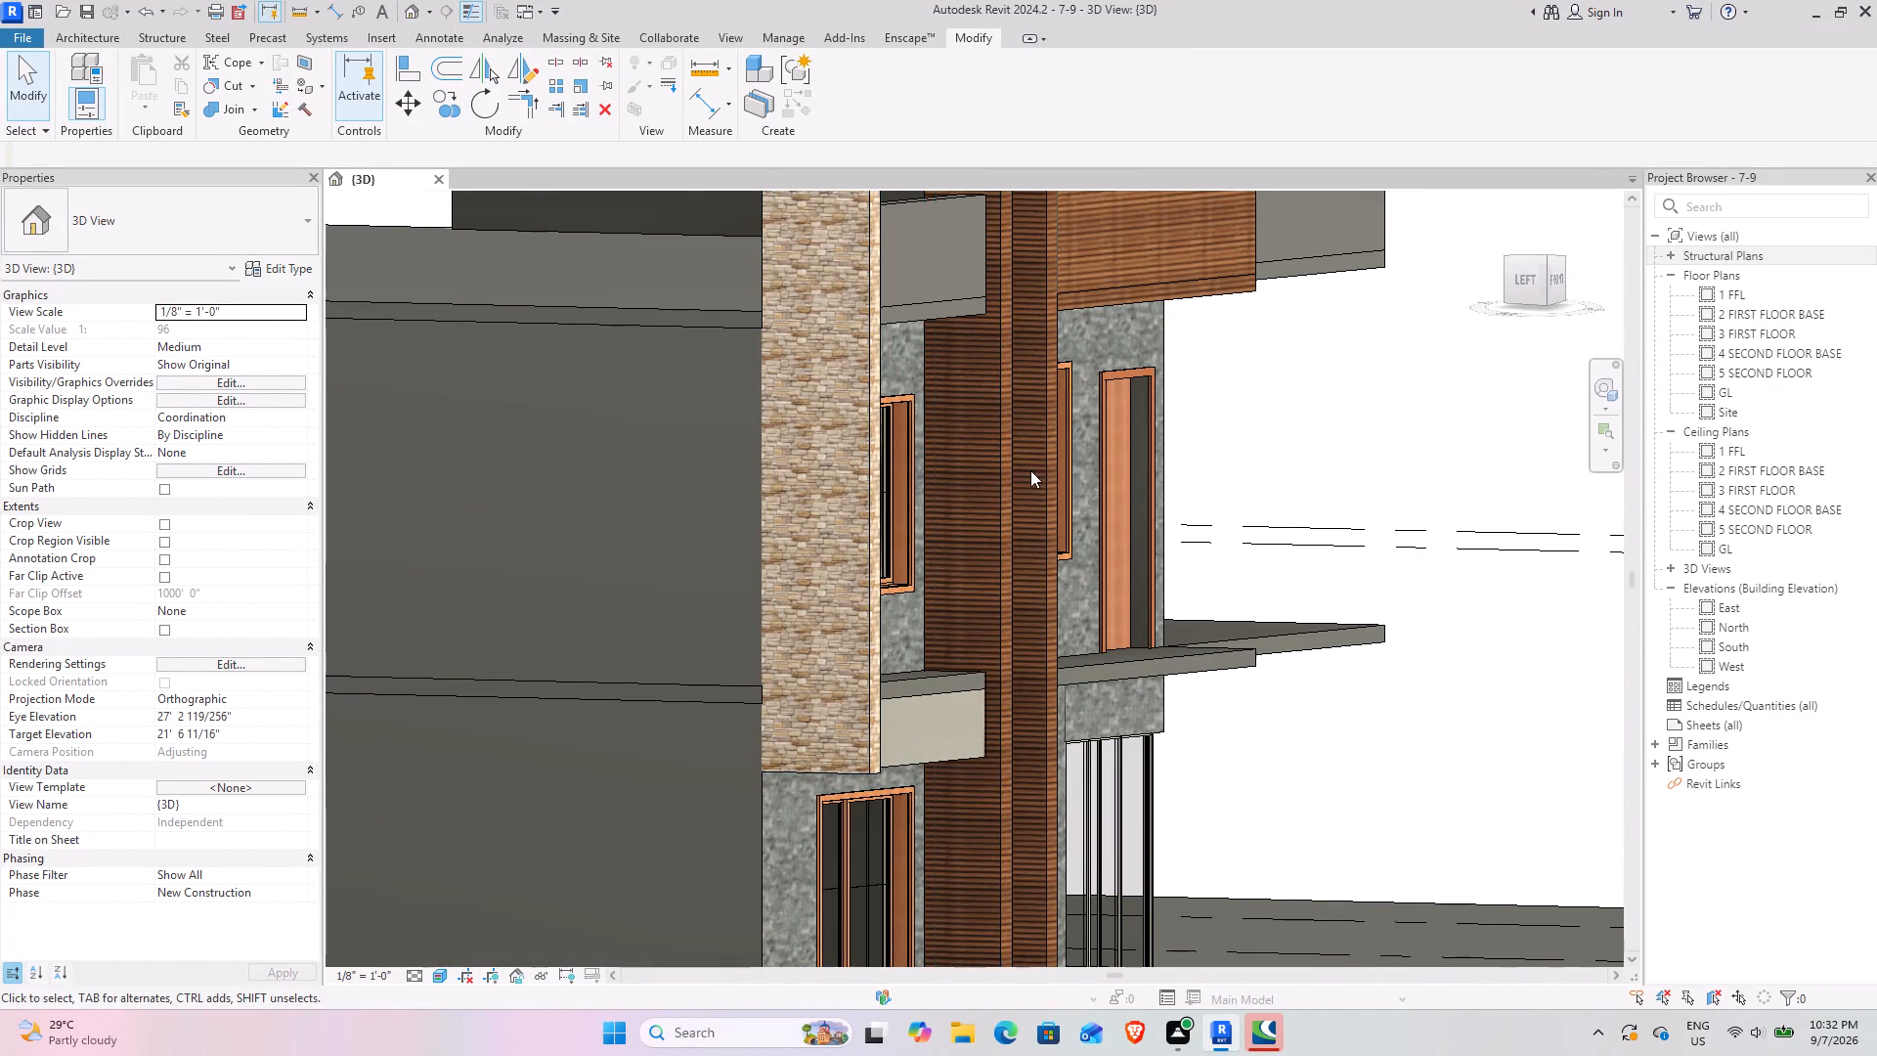
Temporarily hide the stone-clad pillar wall at the upper storey's corner in the 3D view.
middle_click_drag(992, 455, 1051, 545, "shift")
left_click(886, 420)
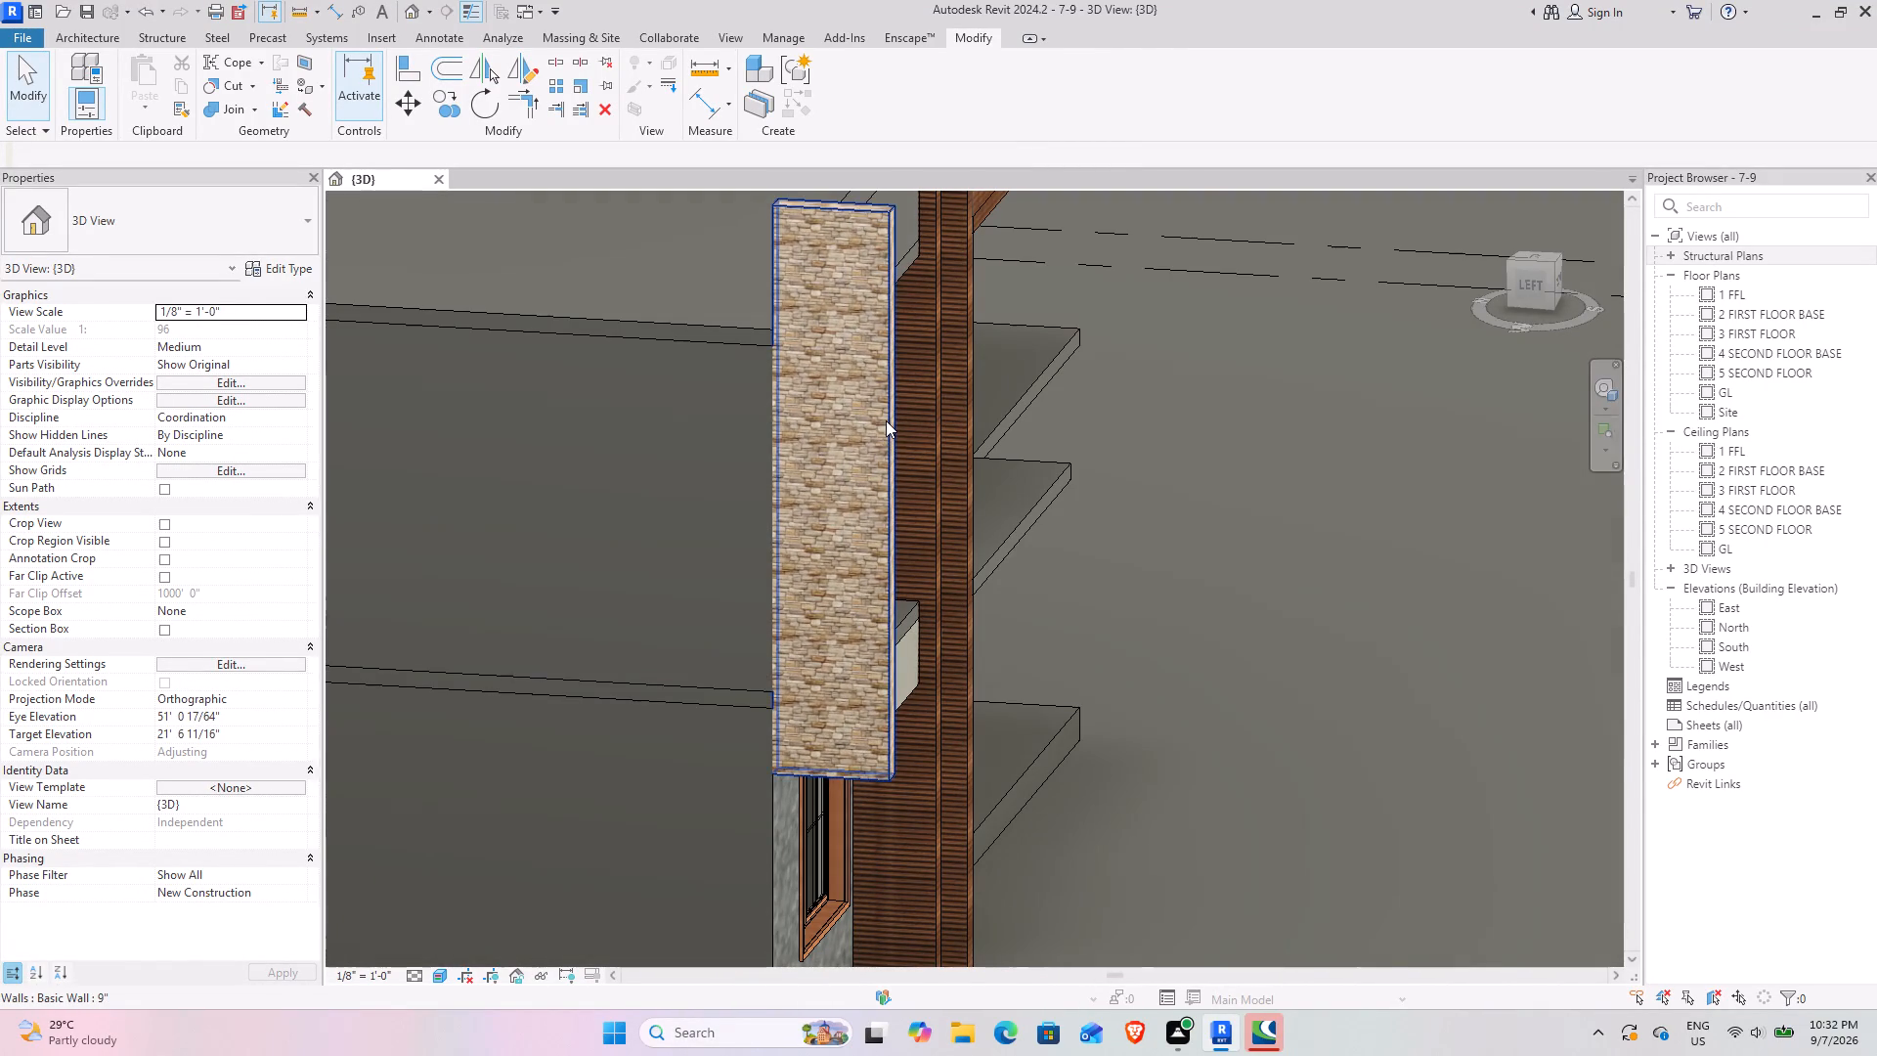
type("hh")
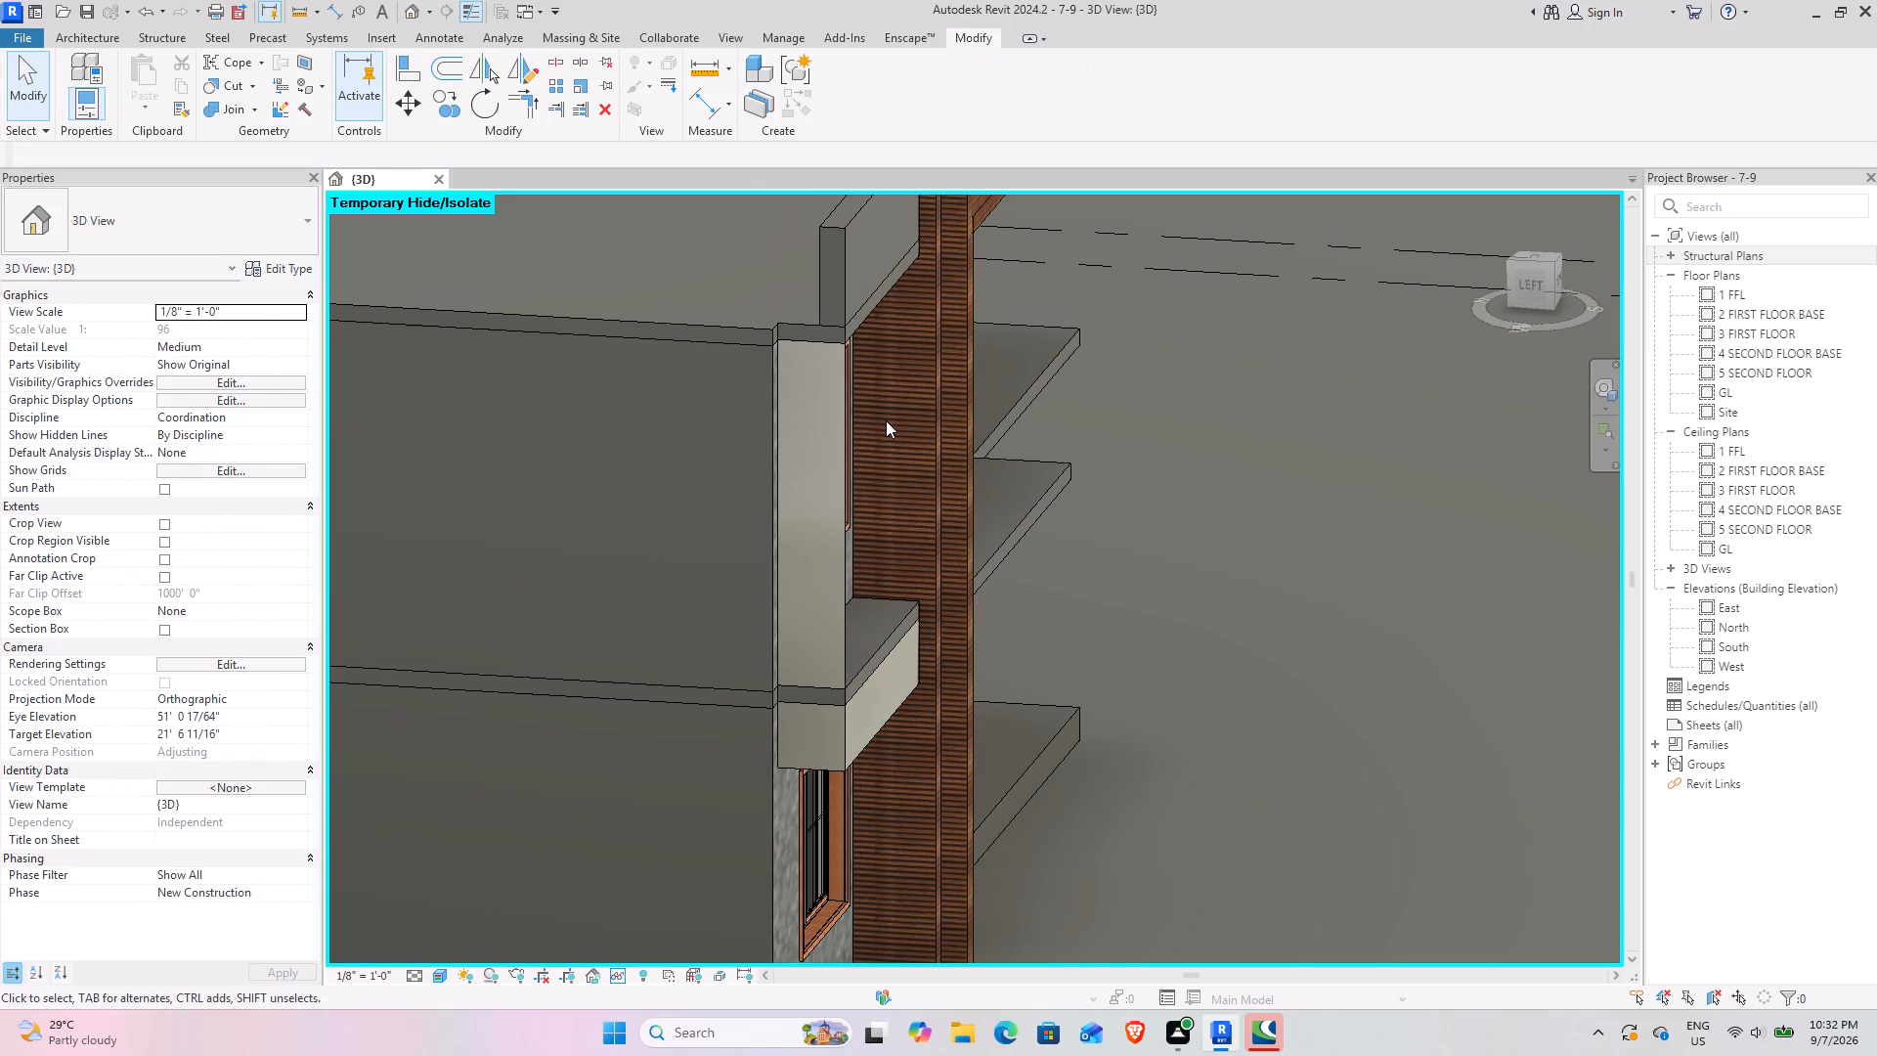
type("hh")
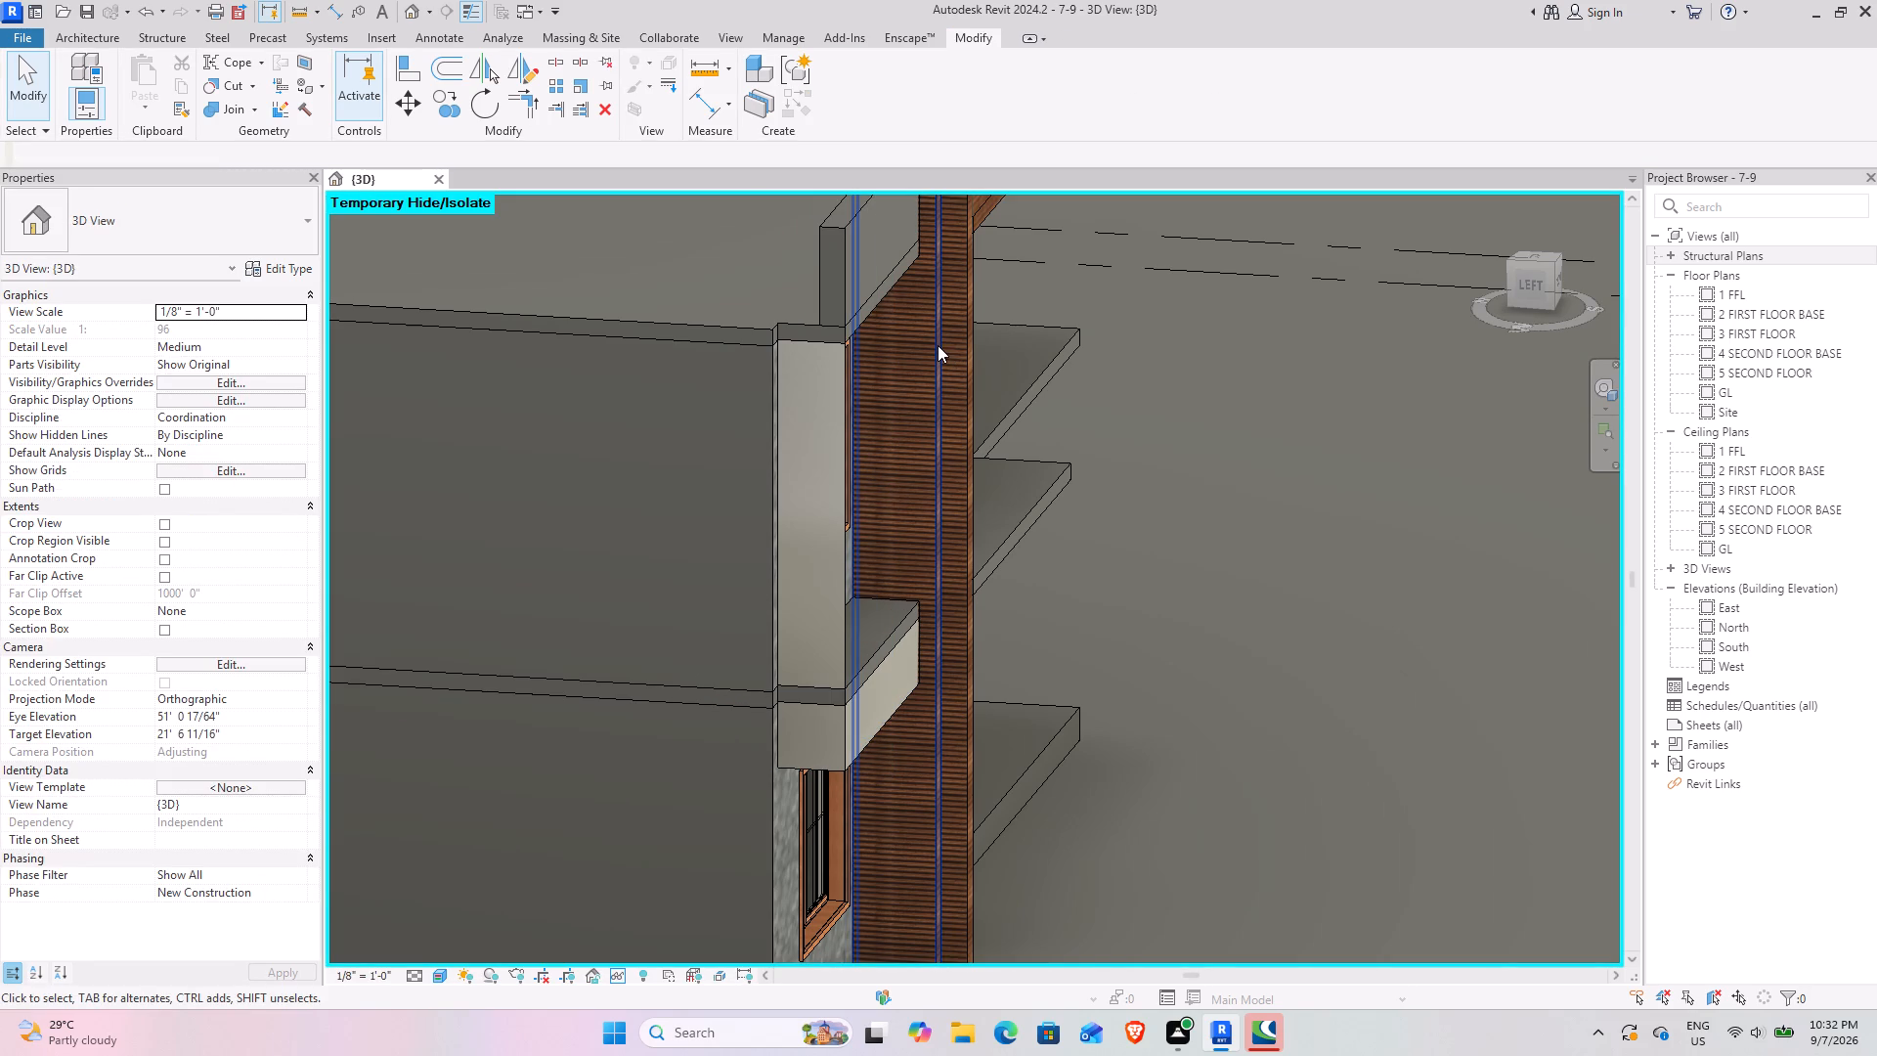
Open the corner fin's in-place model for editing and start an extrusion on the side face of the wood-clad pillar.
middle_click_drag(871, 435, 752, 445, "shift")
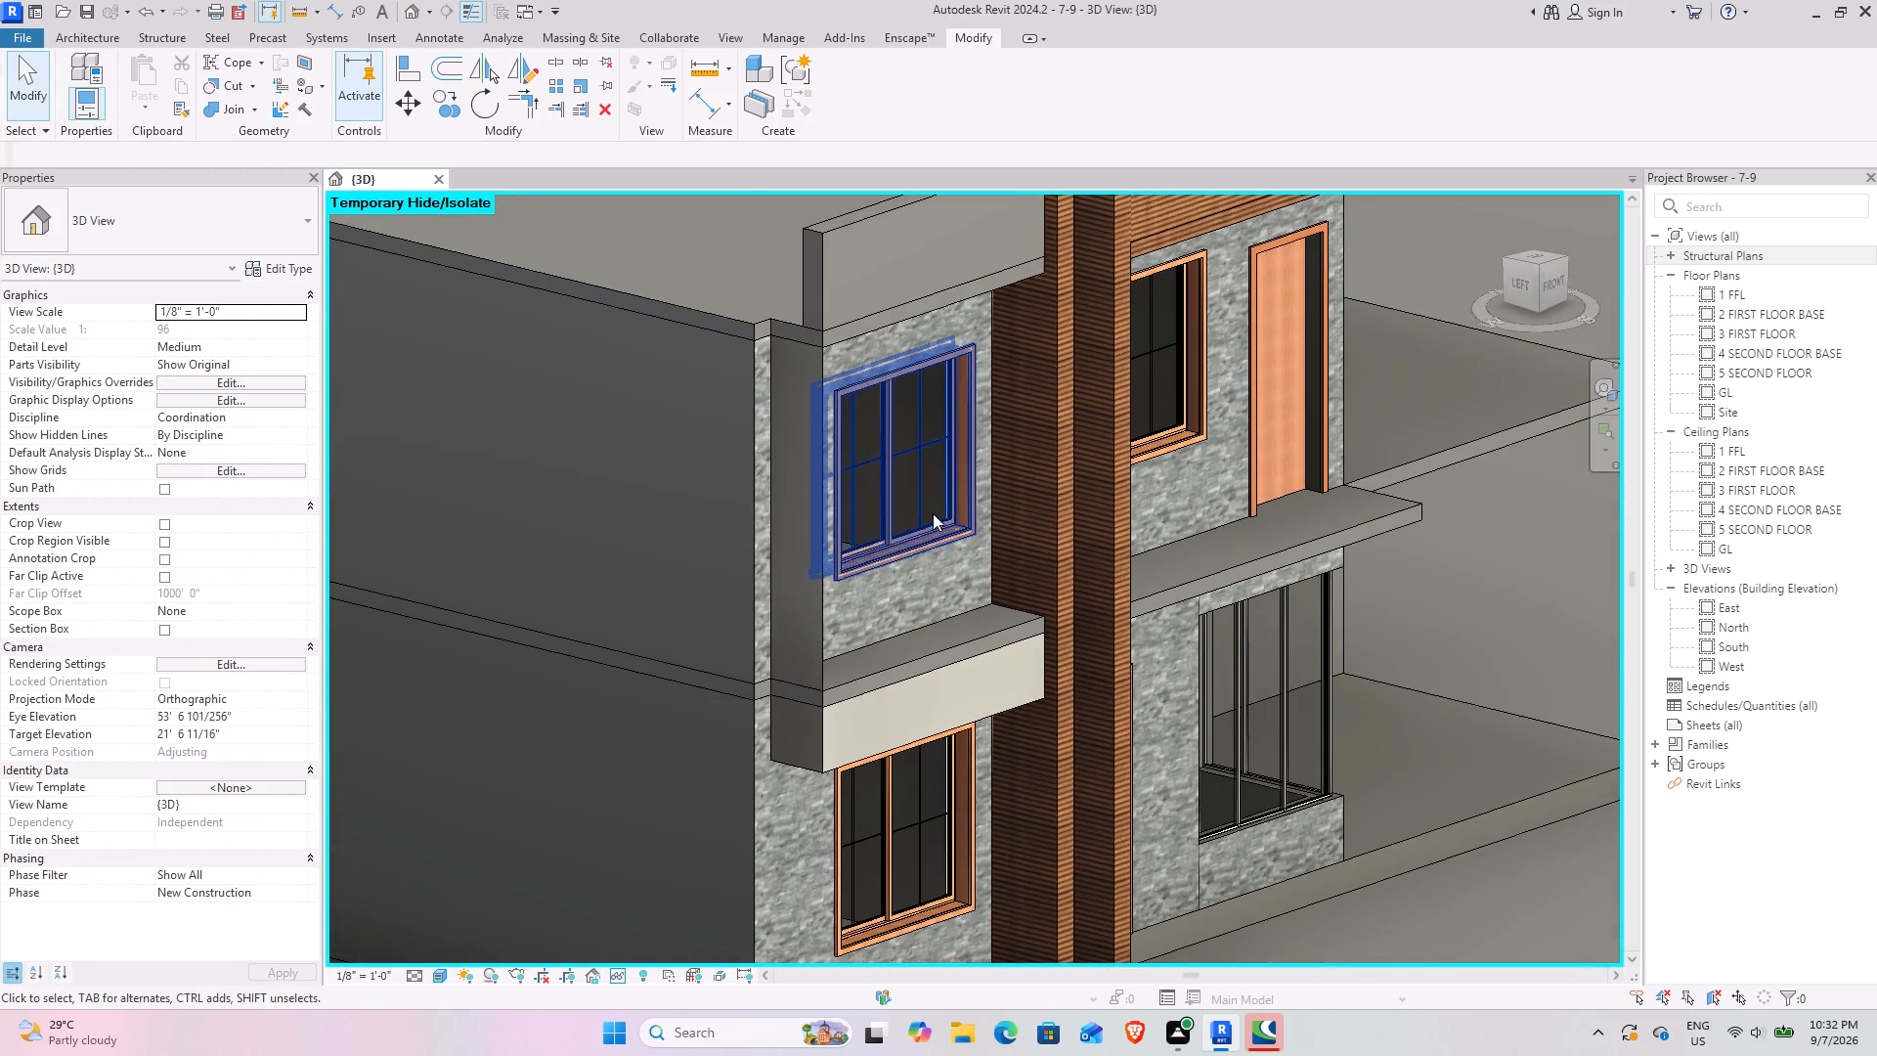
middle_click_drag(923, 506, 938, 320, "shift")
middle_click_drag(884, 338, 855, 391)
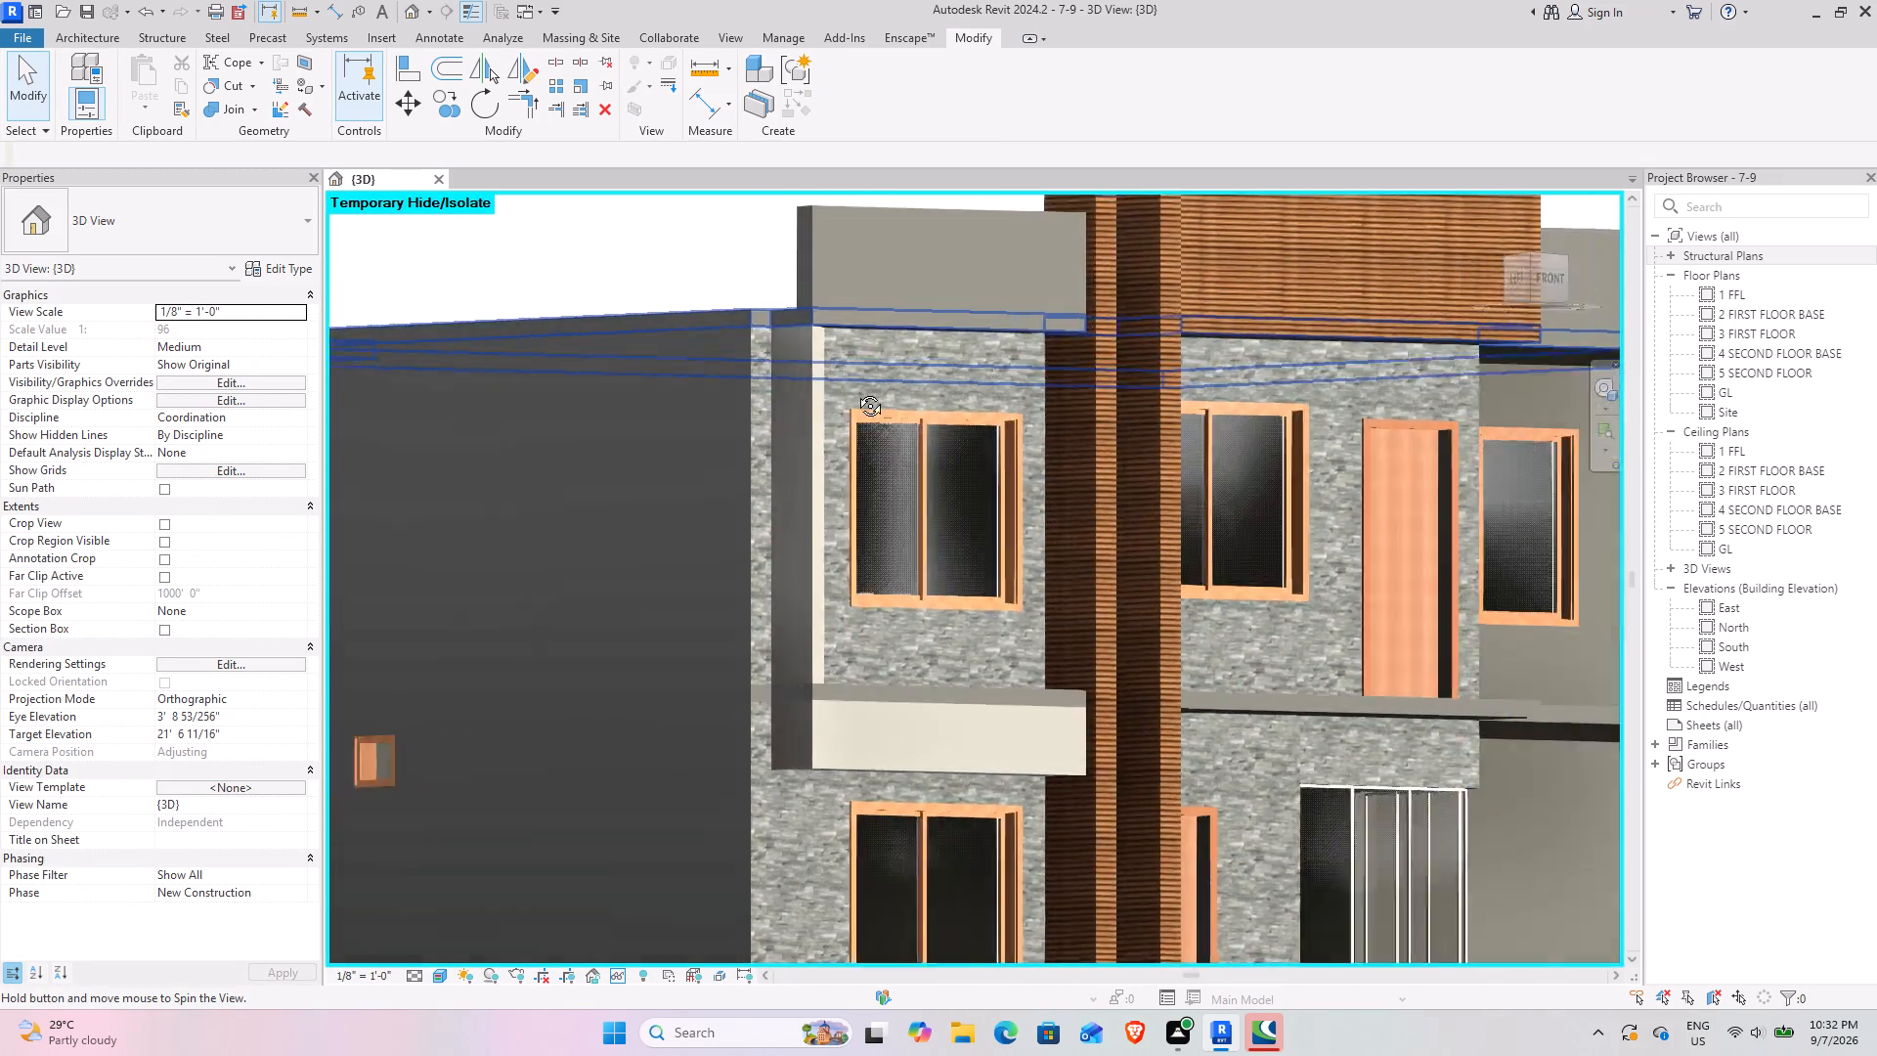
middle_click_drag(855, 391, 909, 448)
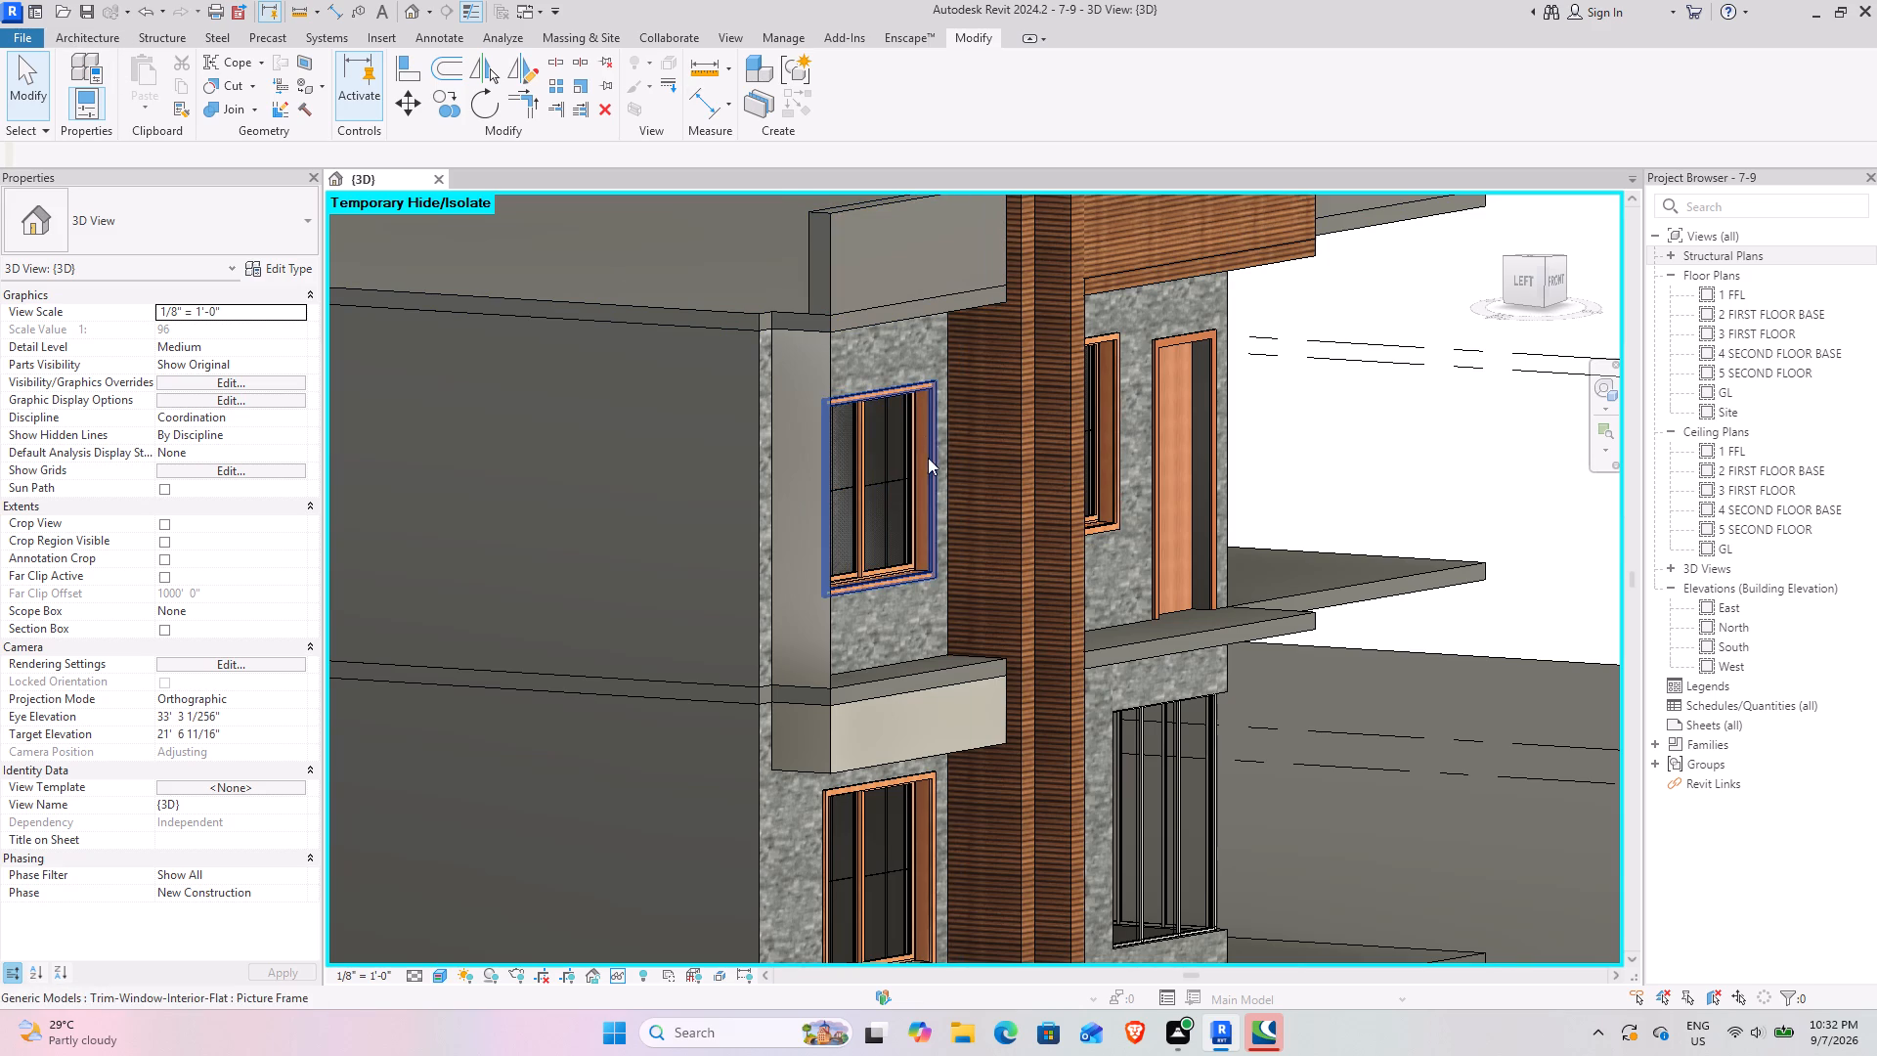
left_click(821, 394)
left_click(833, 96)
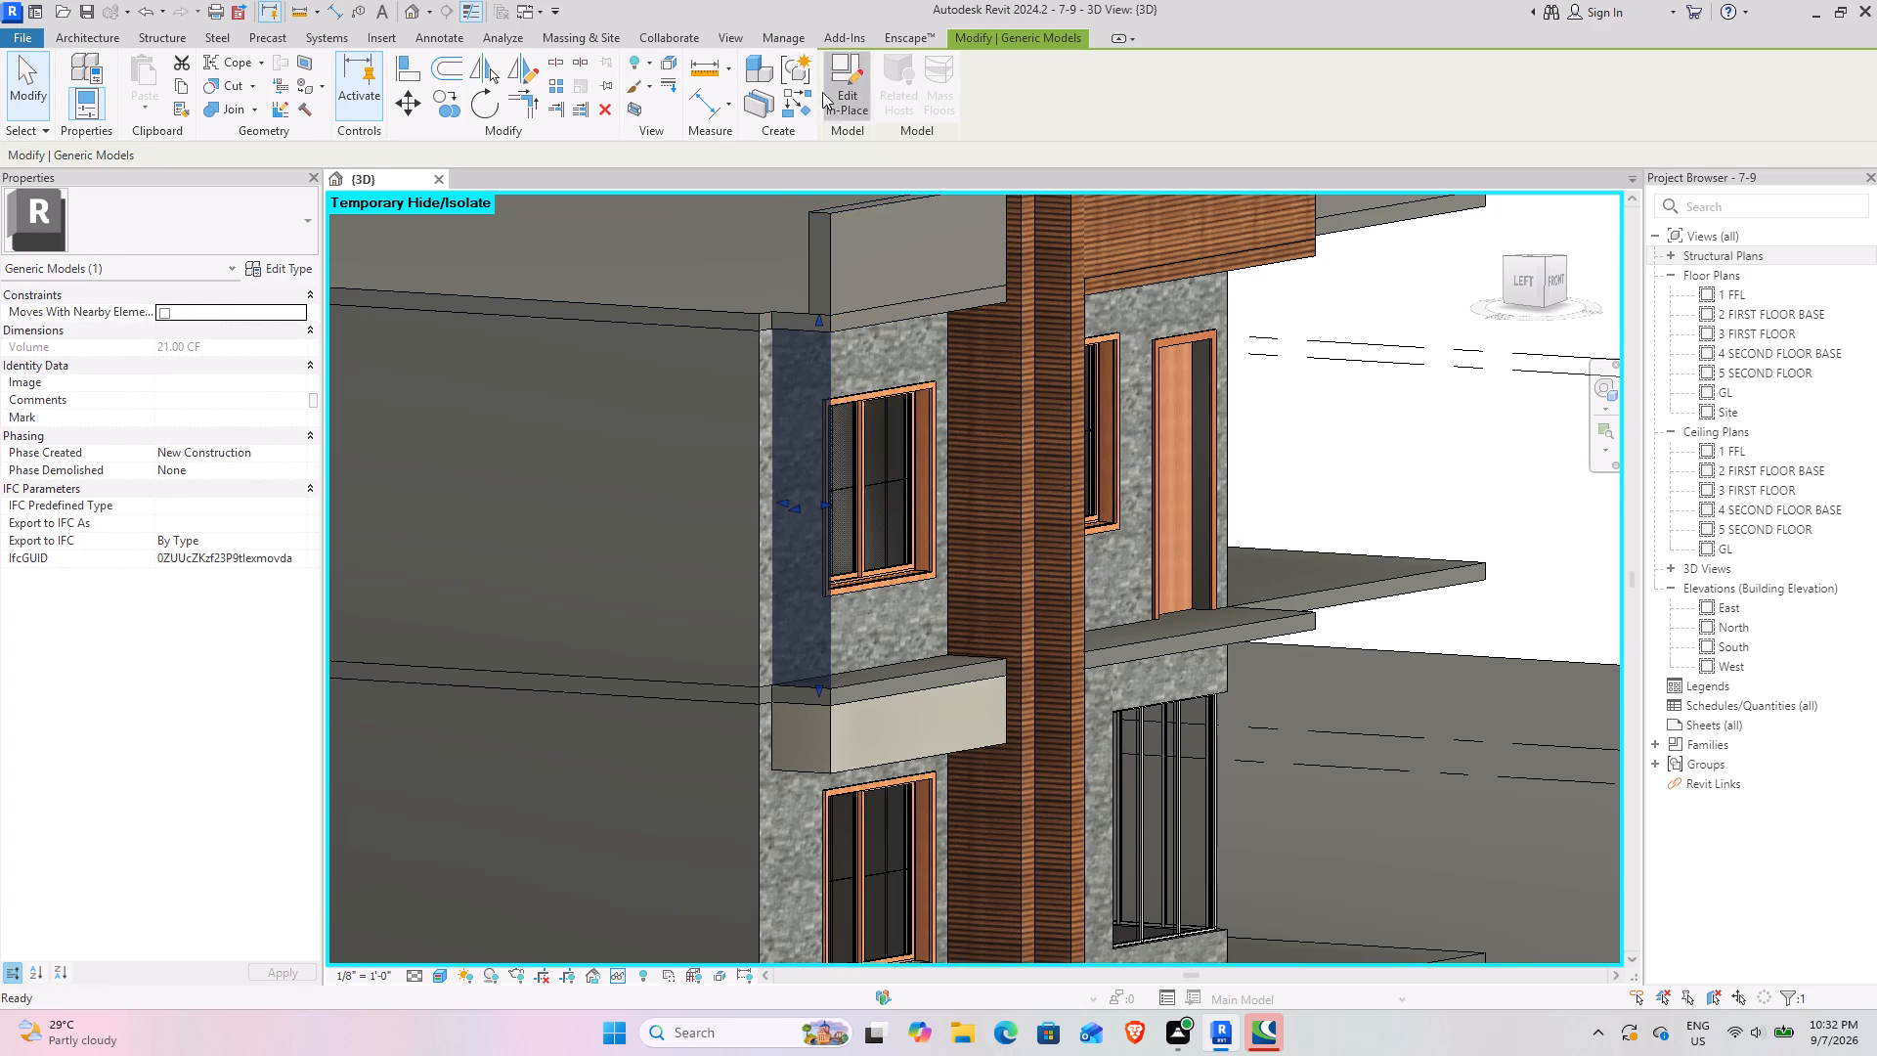
left_click(85, 44)
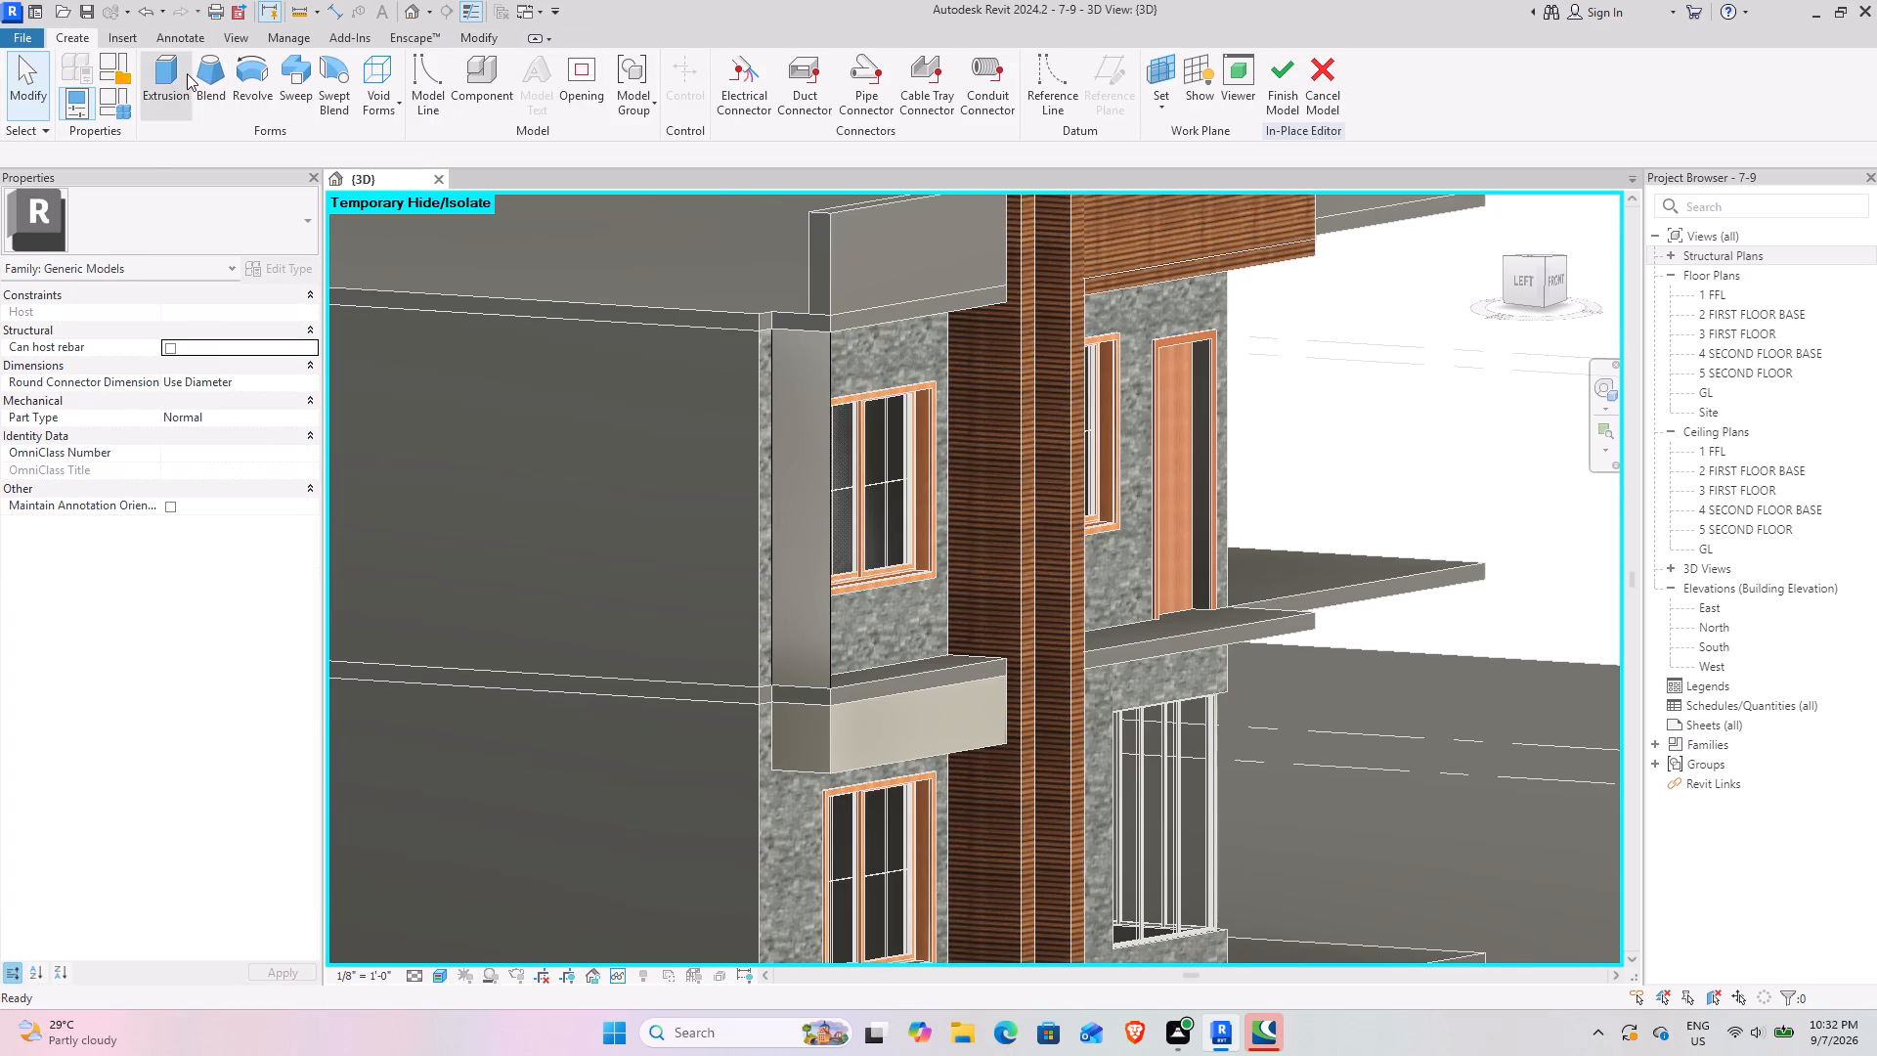
left_click(187, 73)
left_click(891, 106)
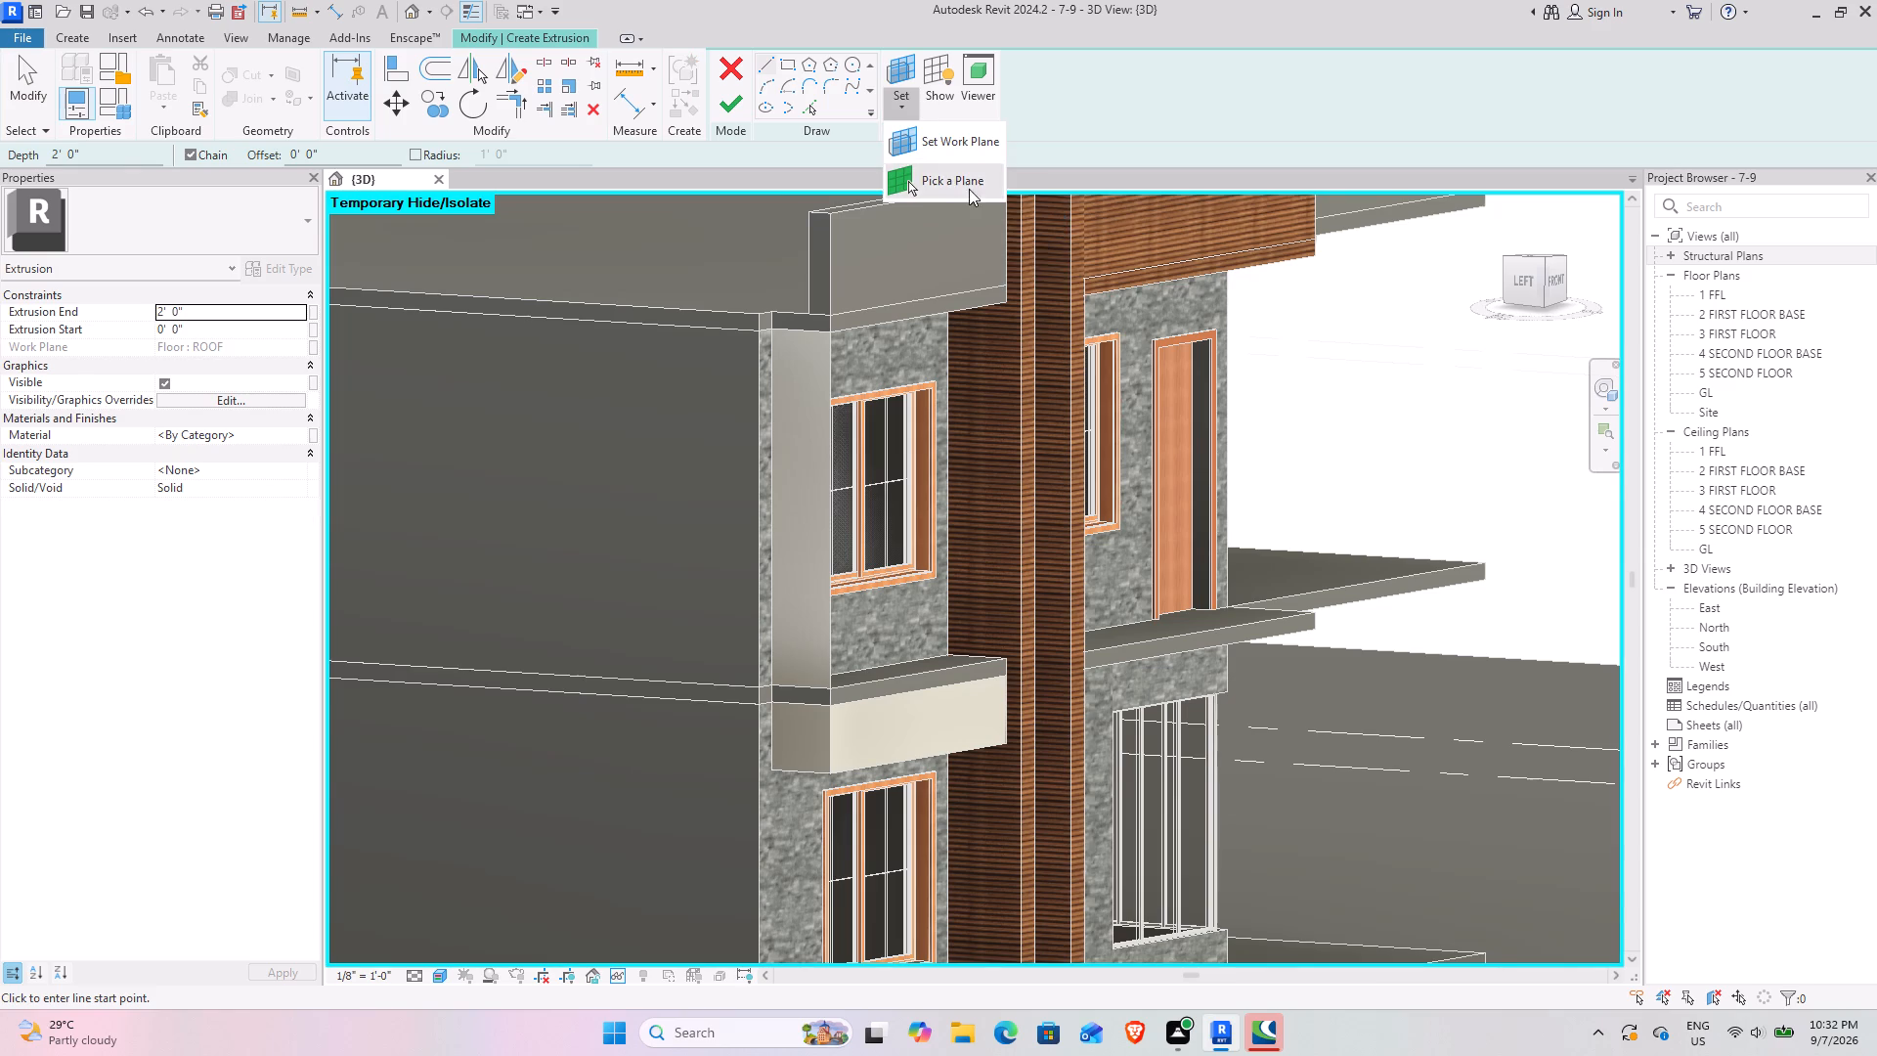
left_click(965, 186)
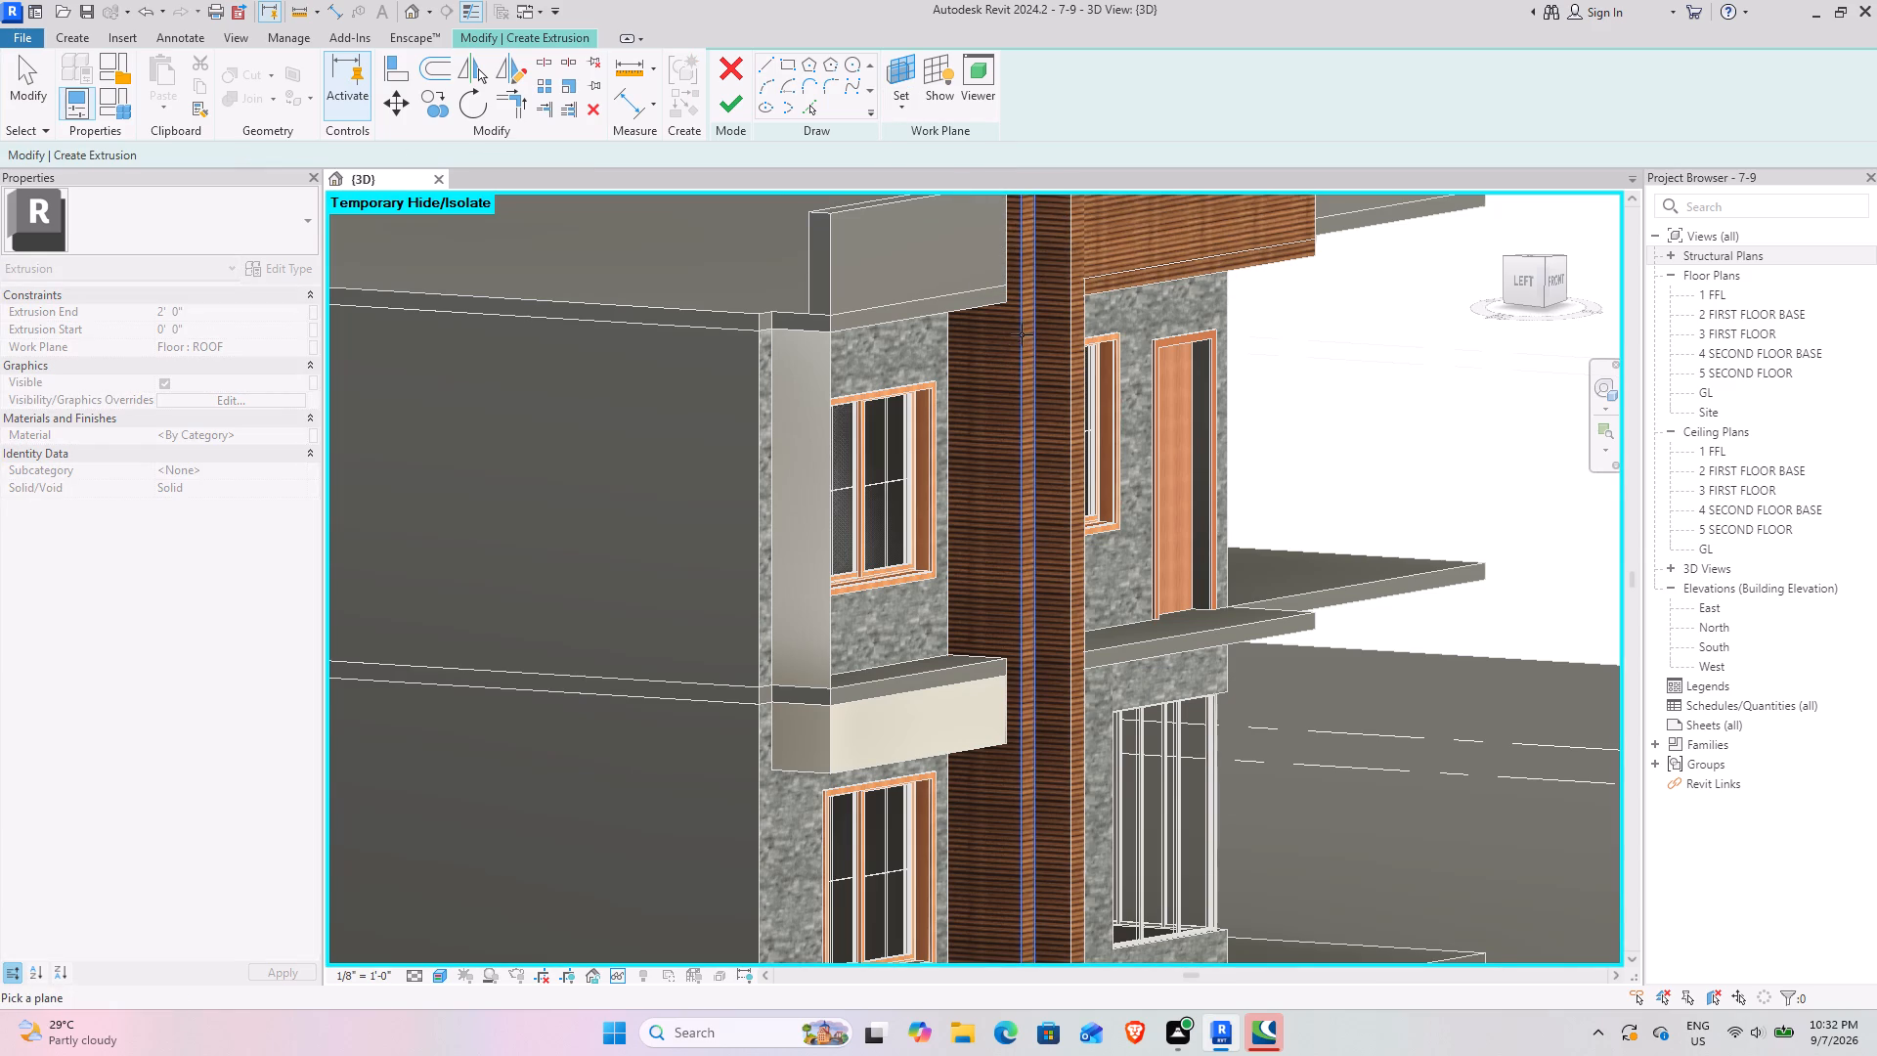
left_click(952, 577)
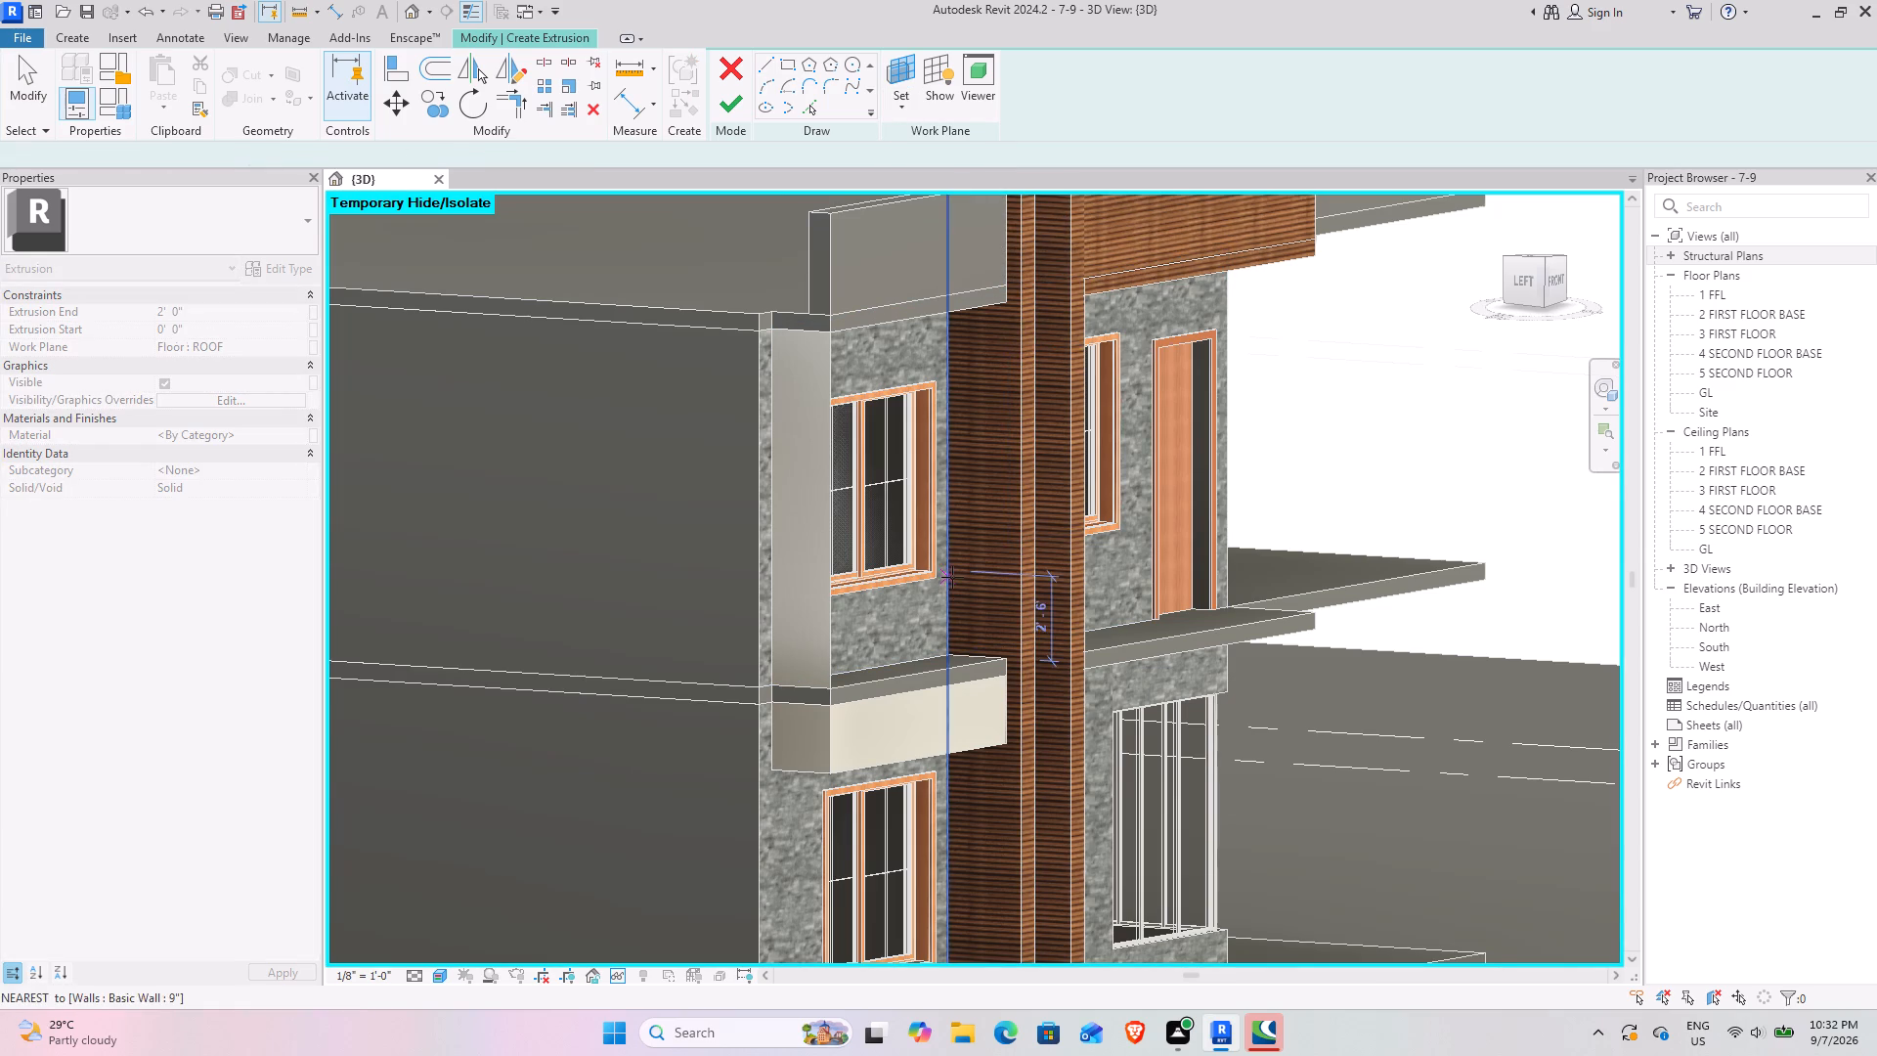
In the left elevation orientation, sketch a 2' 0" vertical line down the wall's front edge from the roof slab's underside.
left_click(1524, 290)
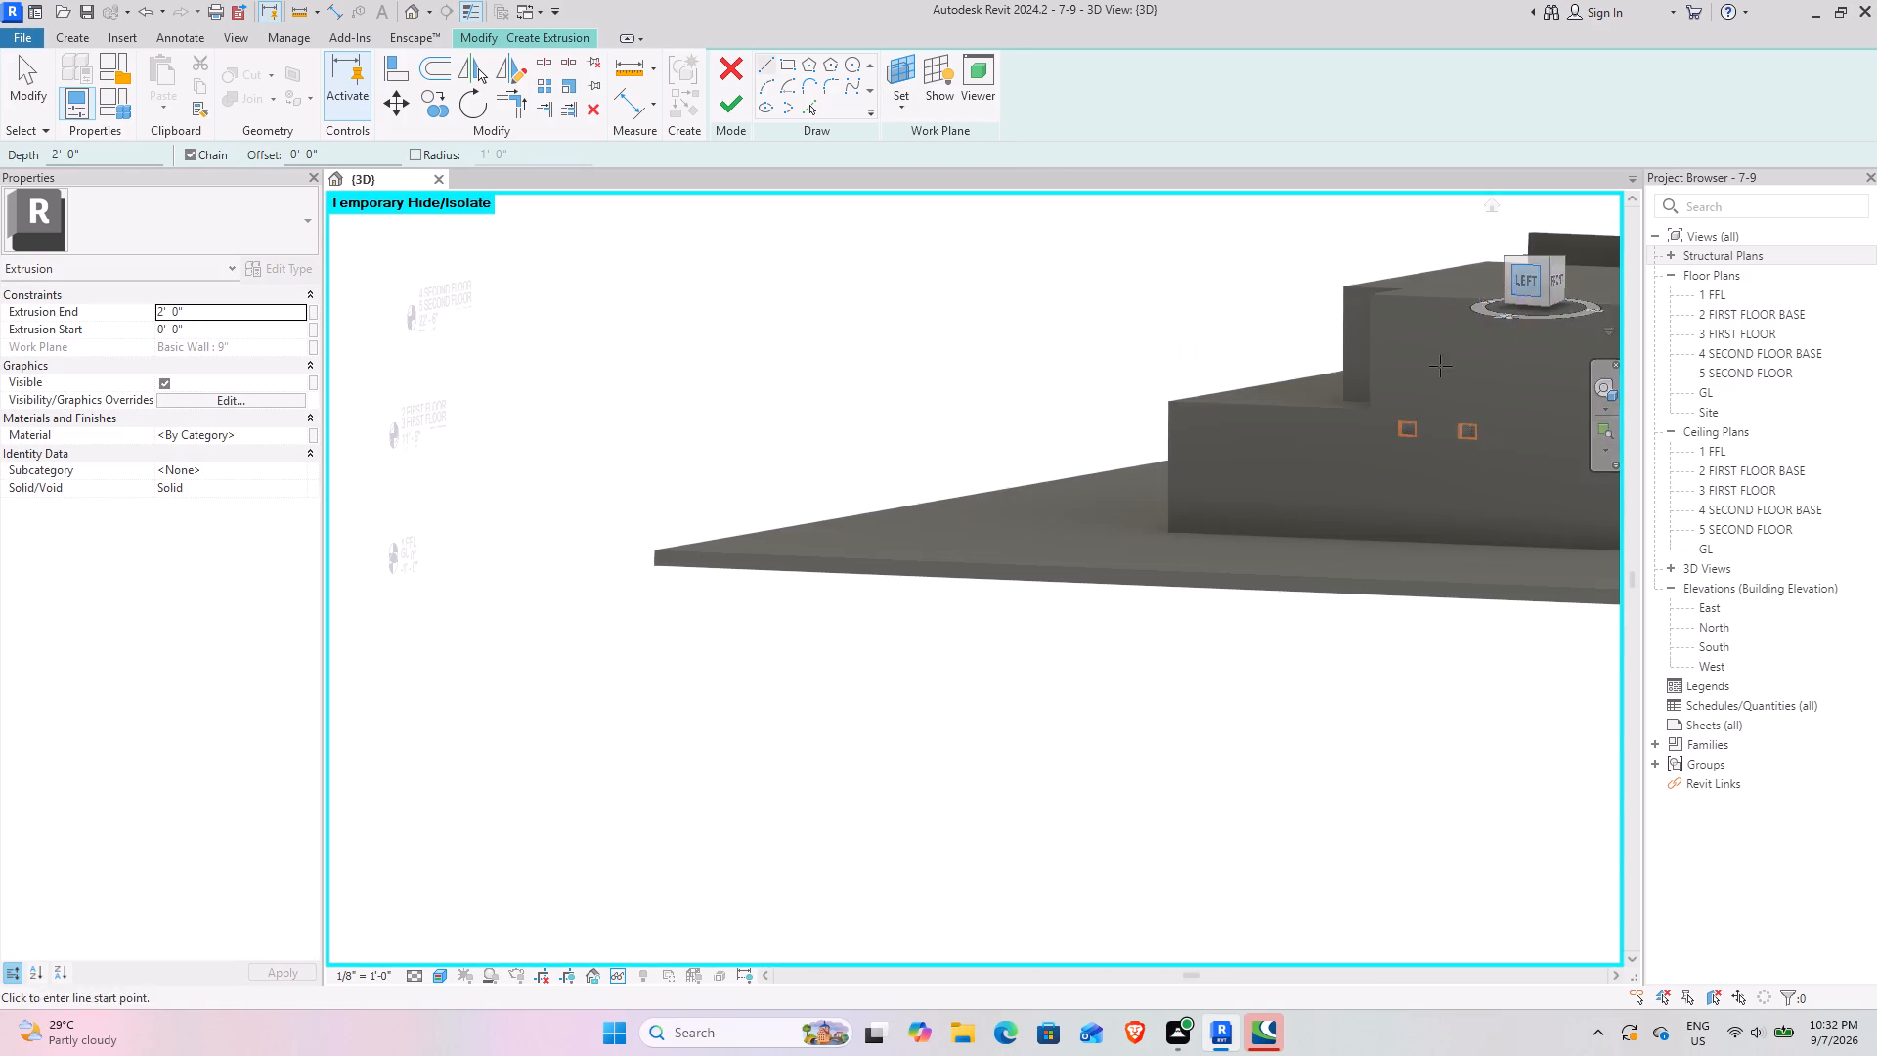
scroll(1123, 551, "up", 3)
scroll(1004, 593, "up", 4)
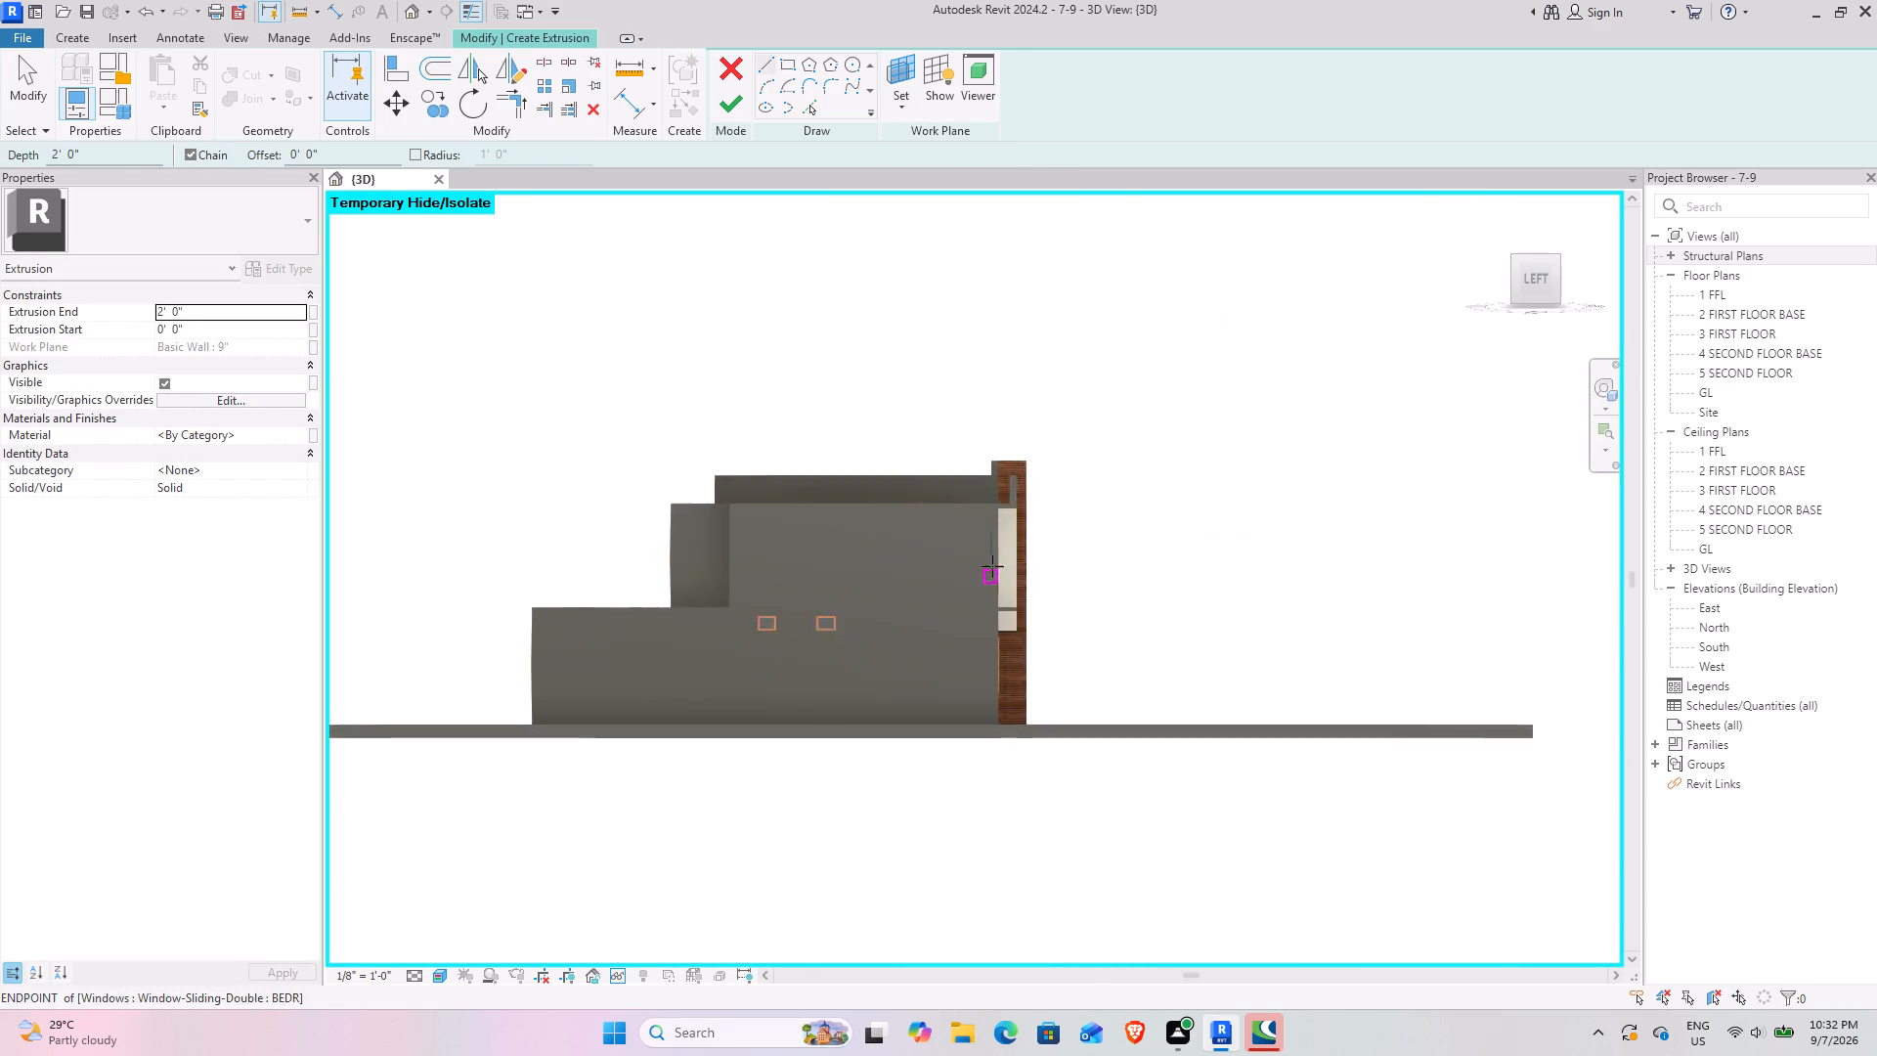
scroll(992, 566, "up", 14)
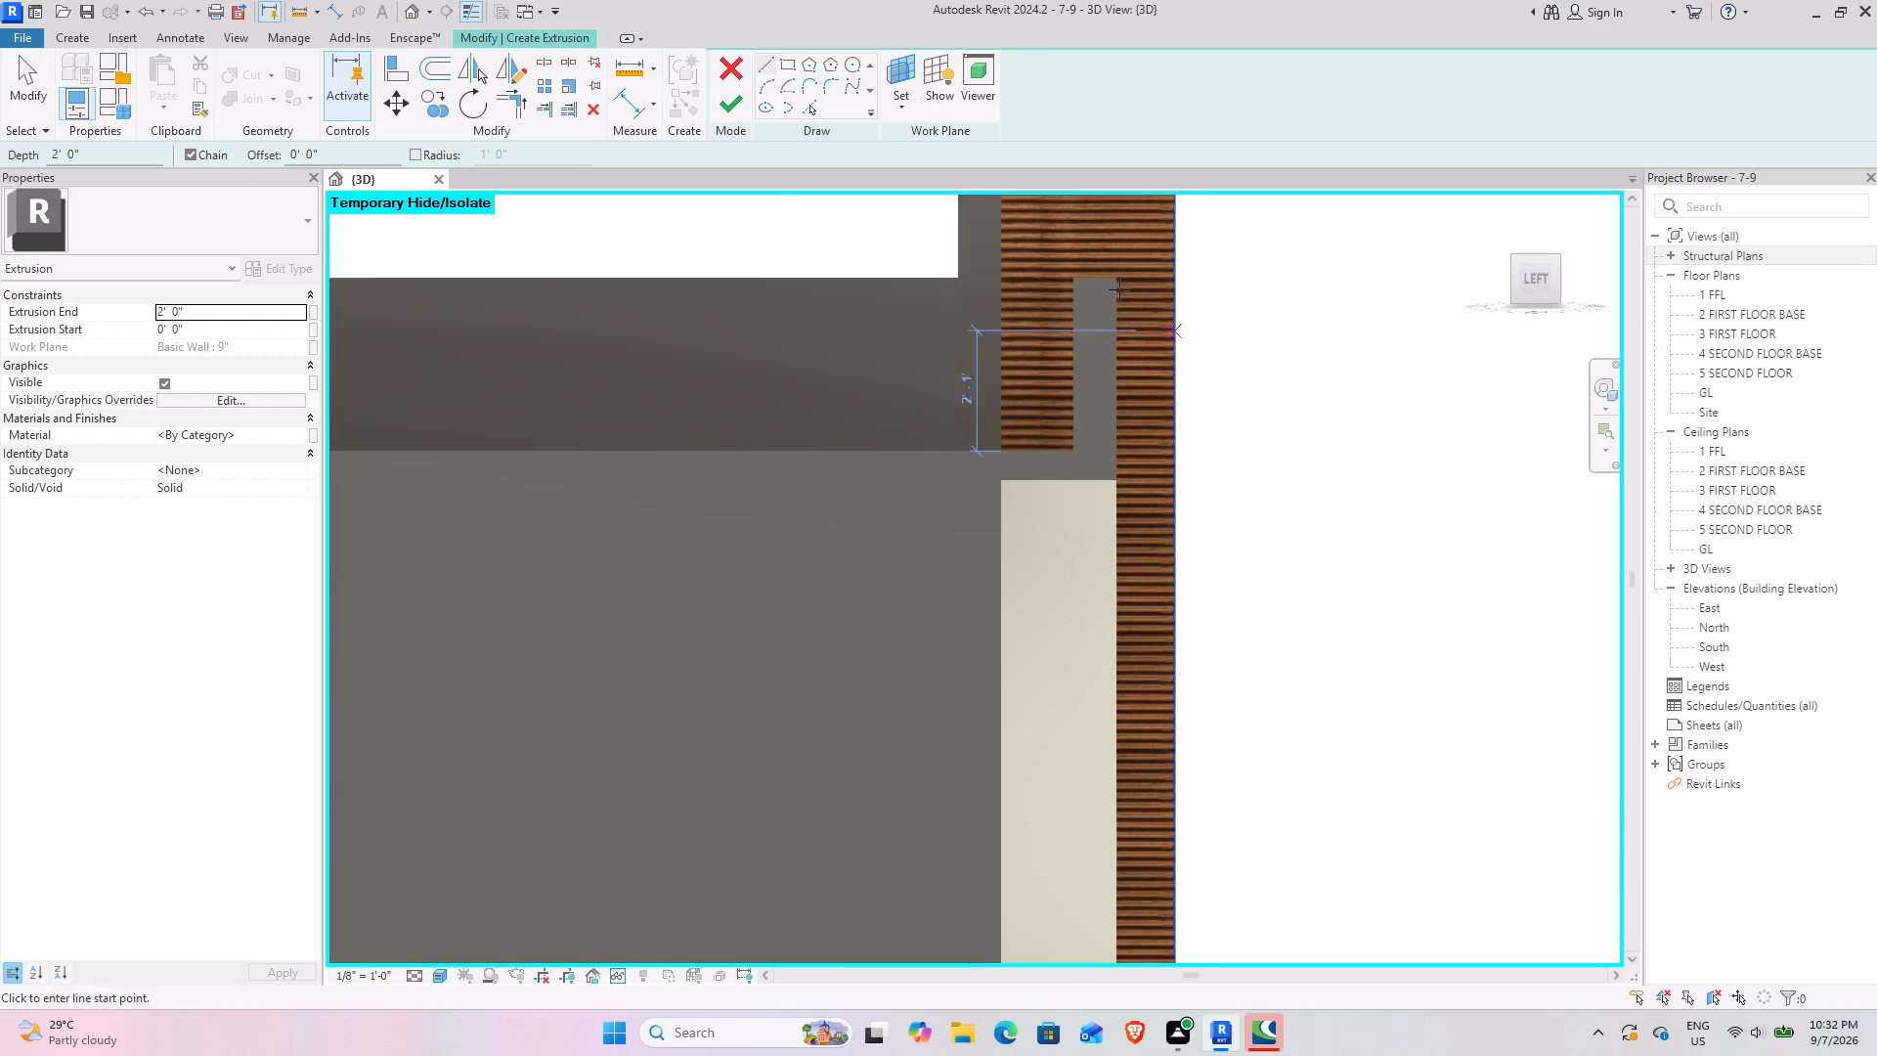
left_click(766, 62)
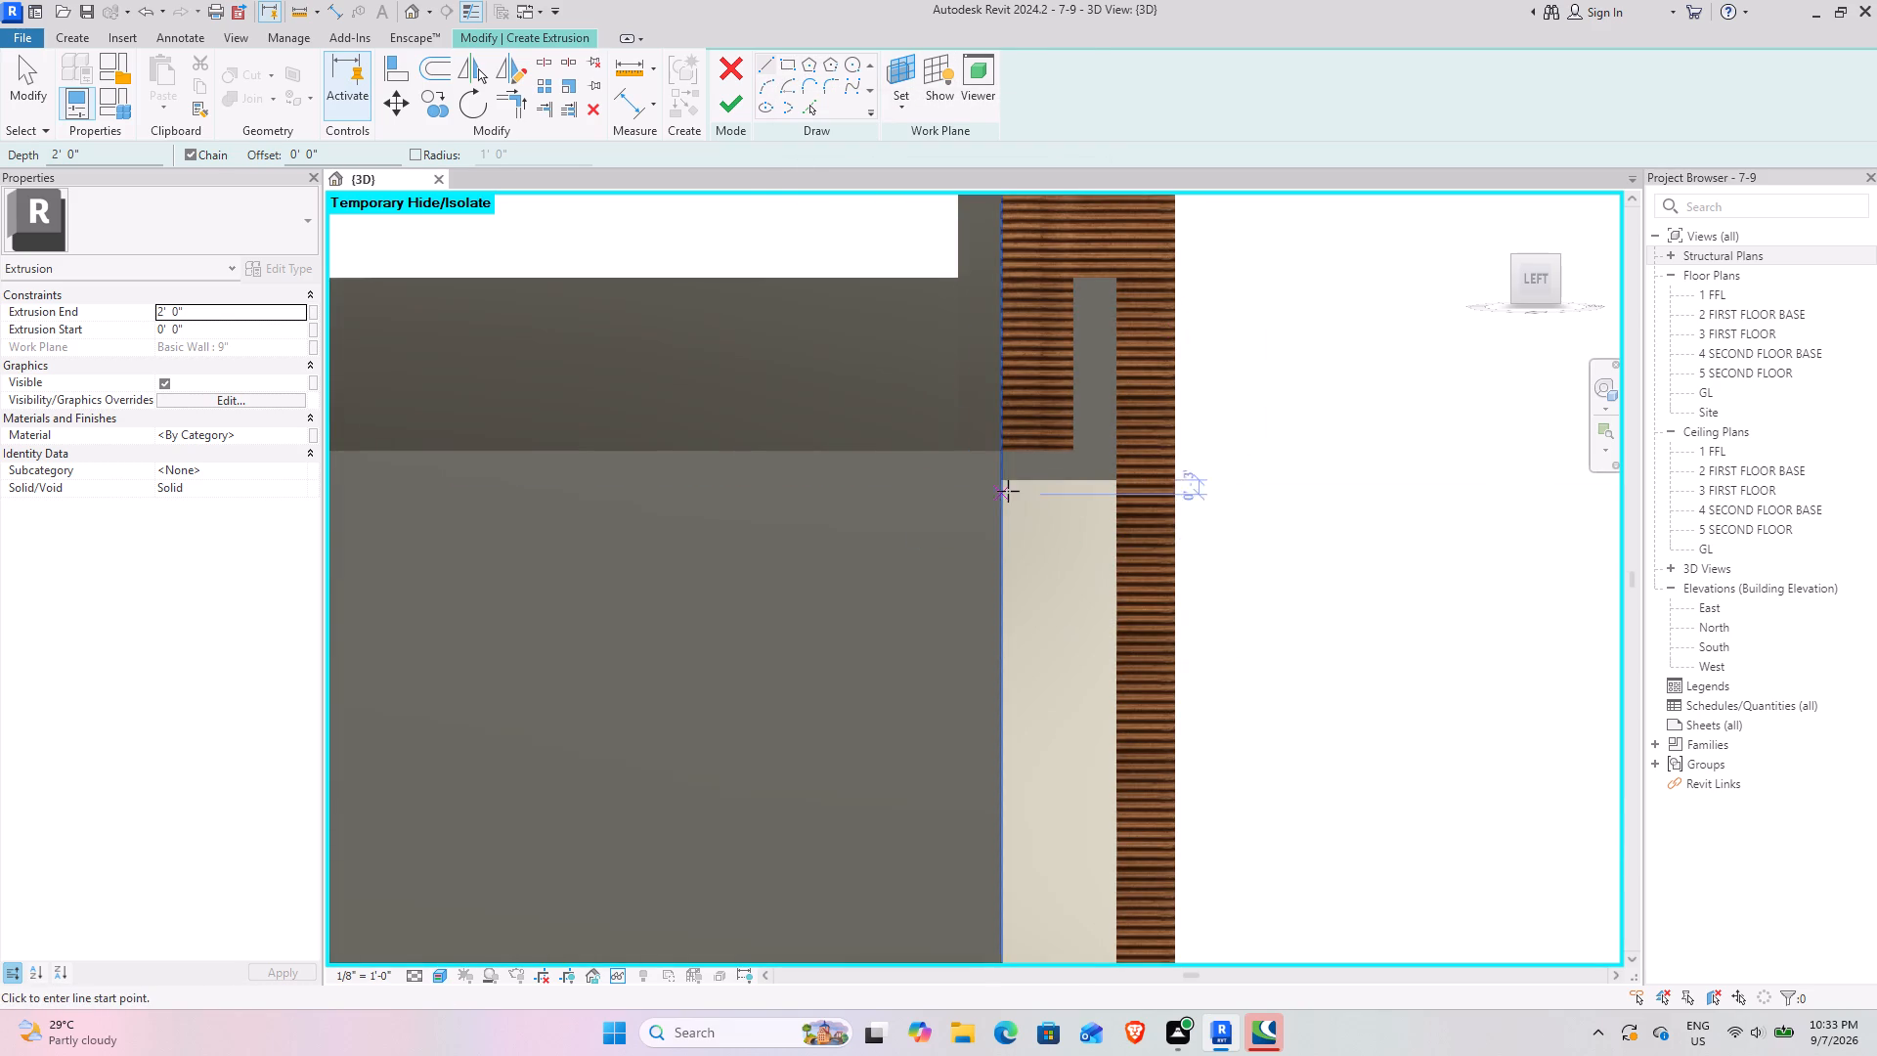
left_click(1005, 487)
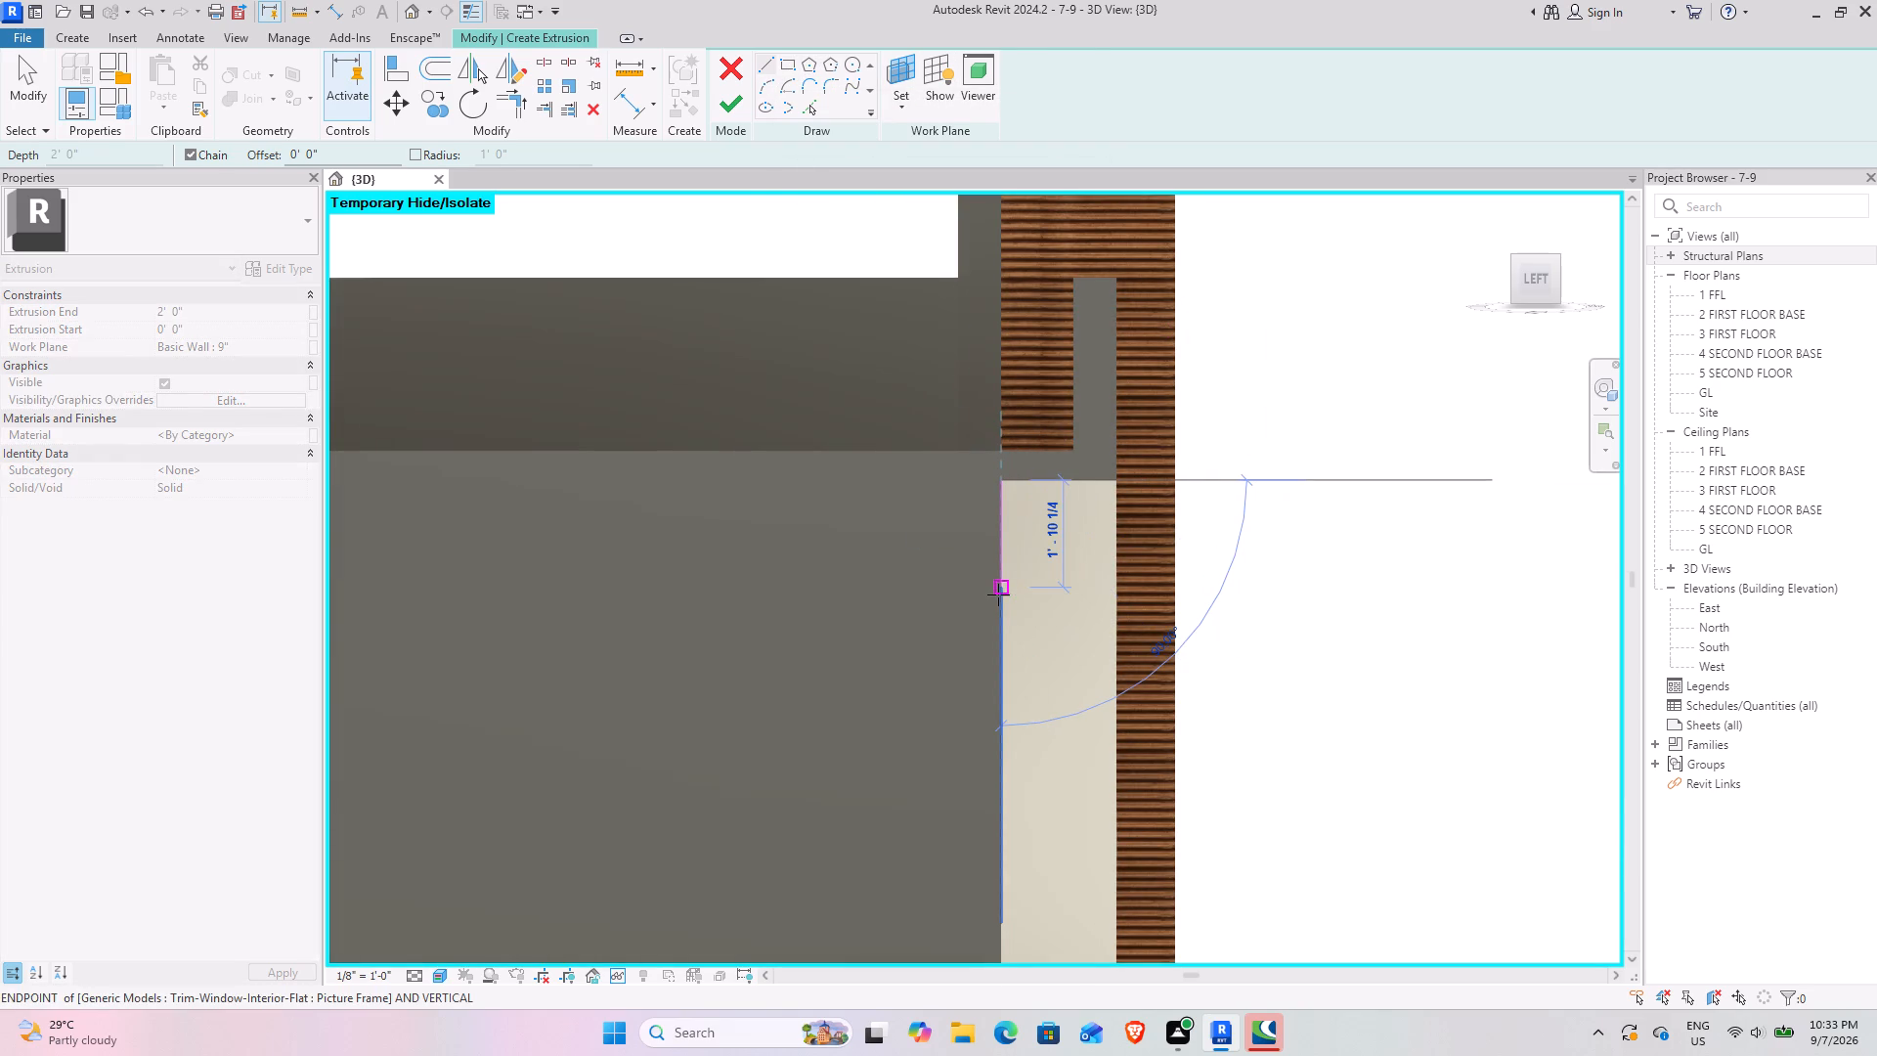
left_click(998, 594)
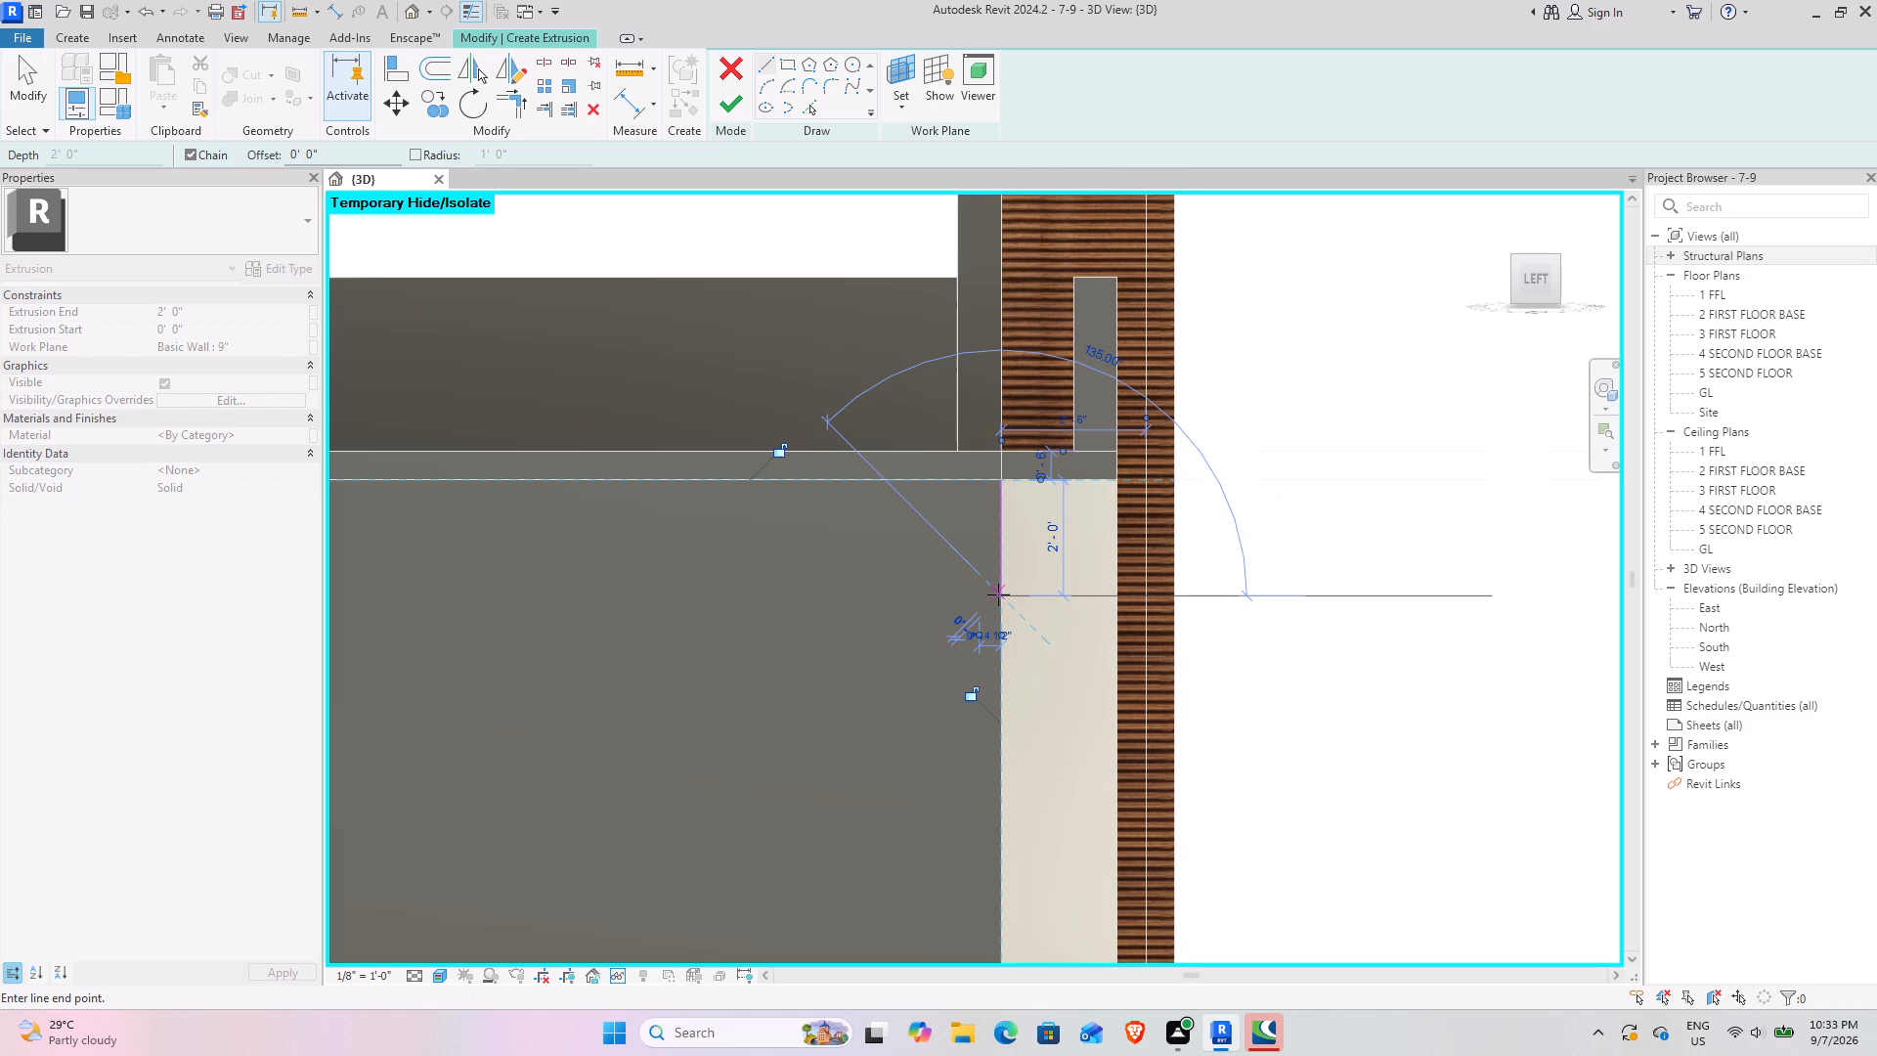
key("Escape")
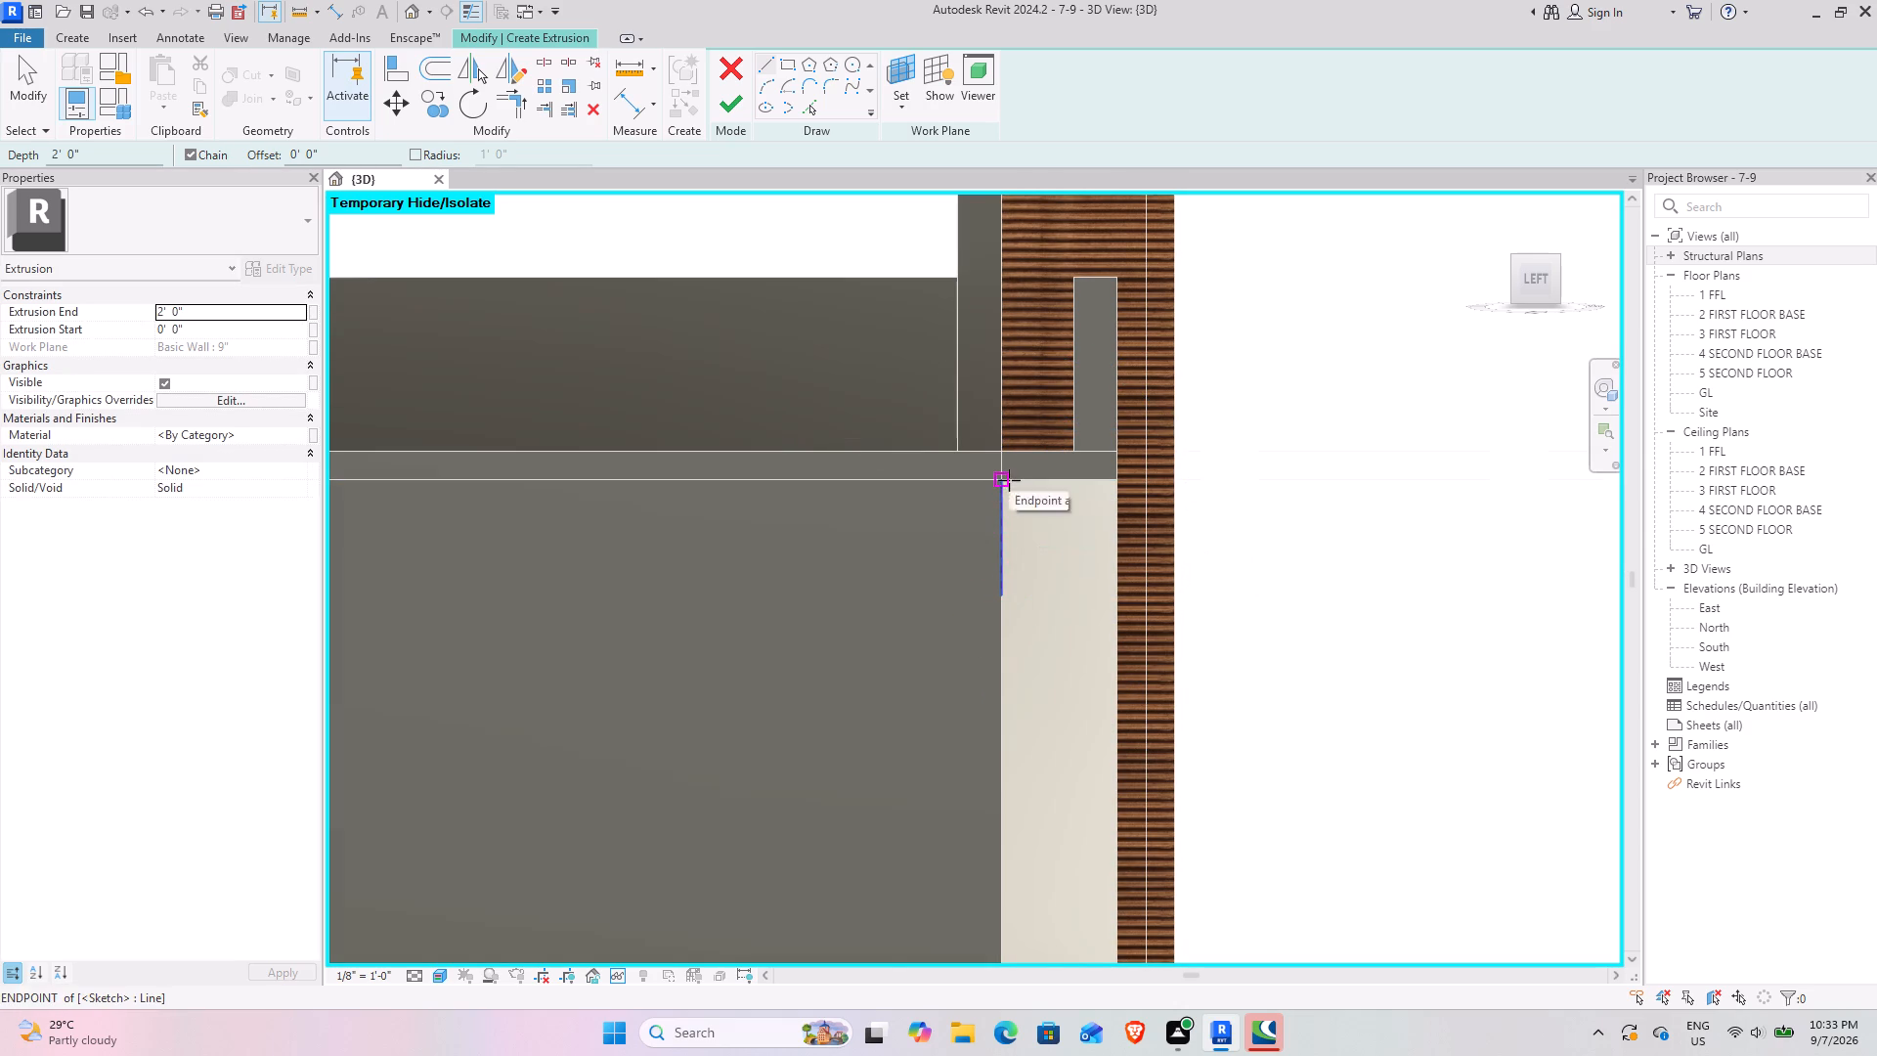
Close the triangle with a 2' 0" line along the slab's underside and a diagonal, and finish the 2' 0" deep extrusion.
left_click(1009, 480)
scroll(1113, 480, "up", 2)
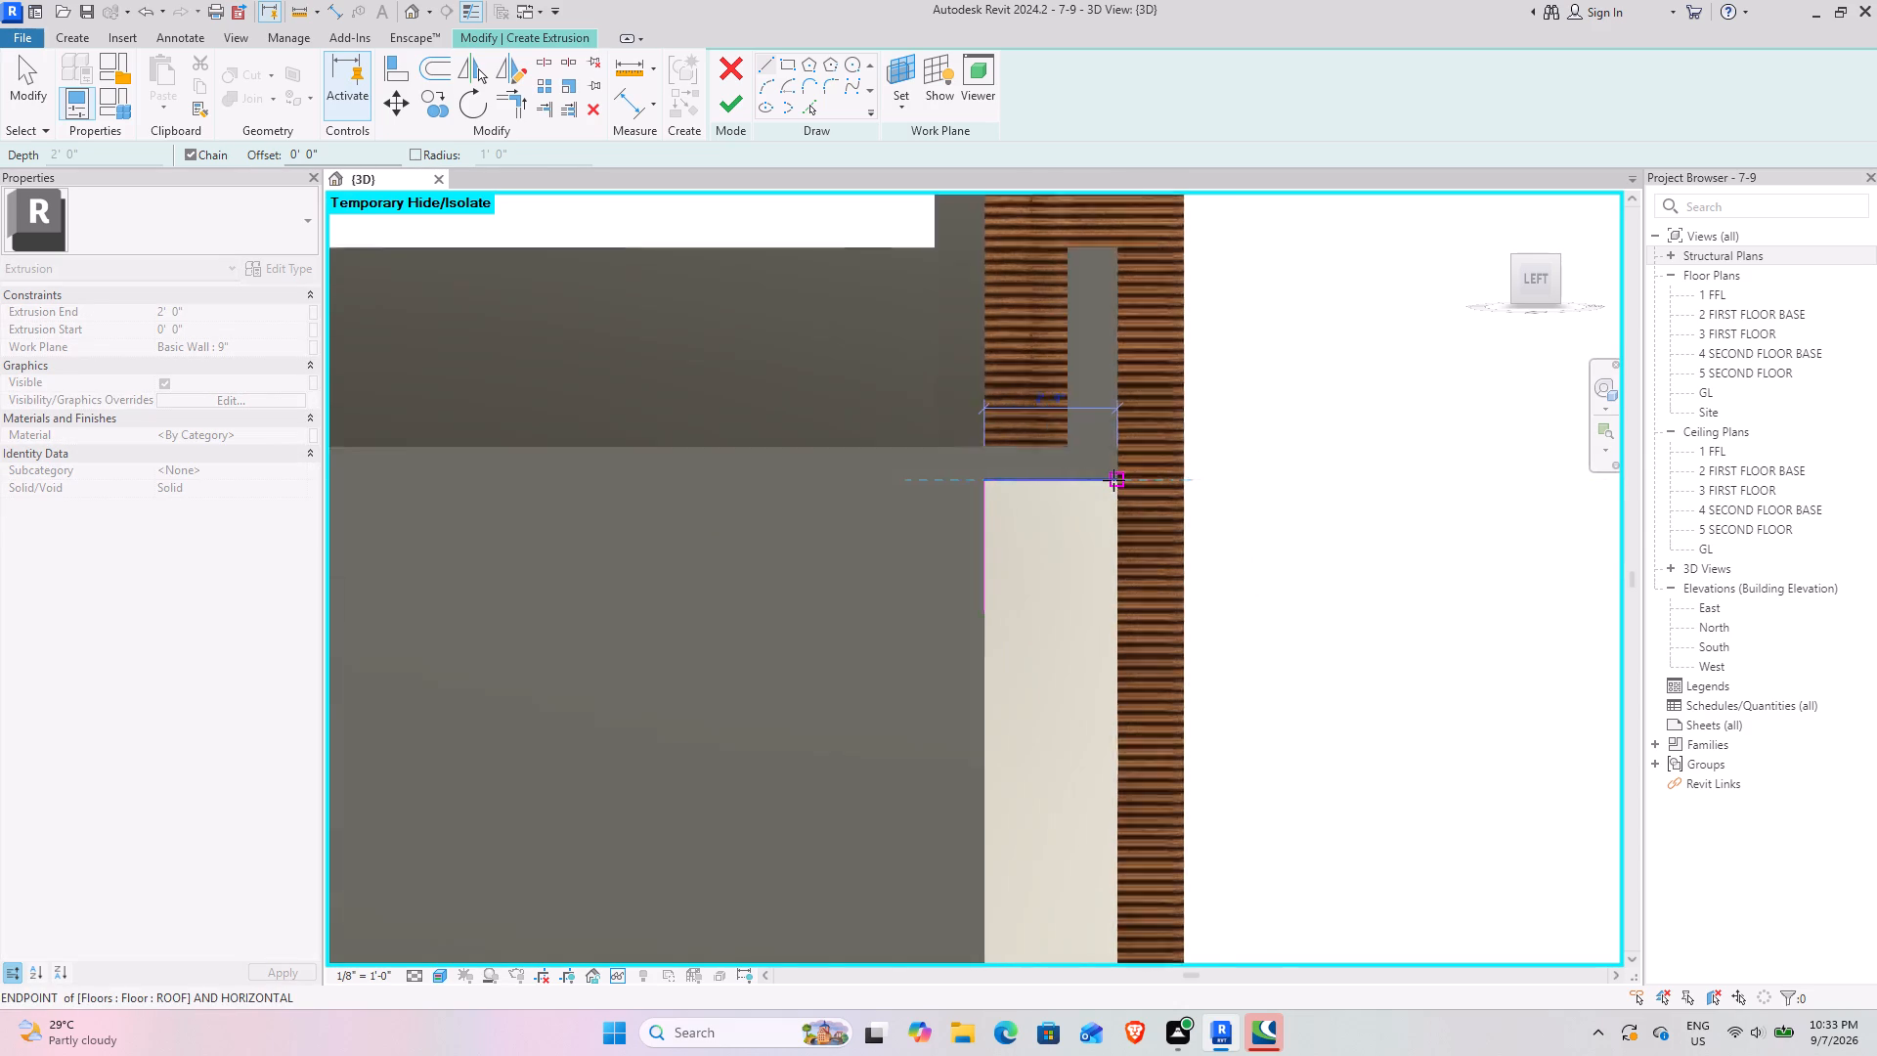
scroll(1113, 480, "up", 5)
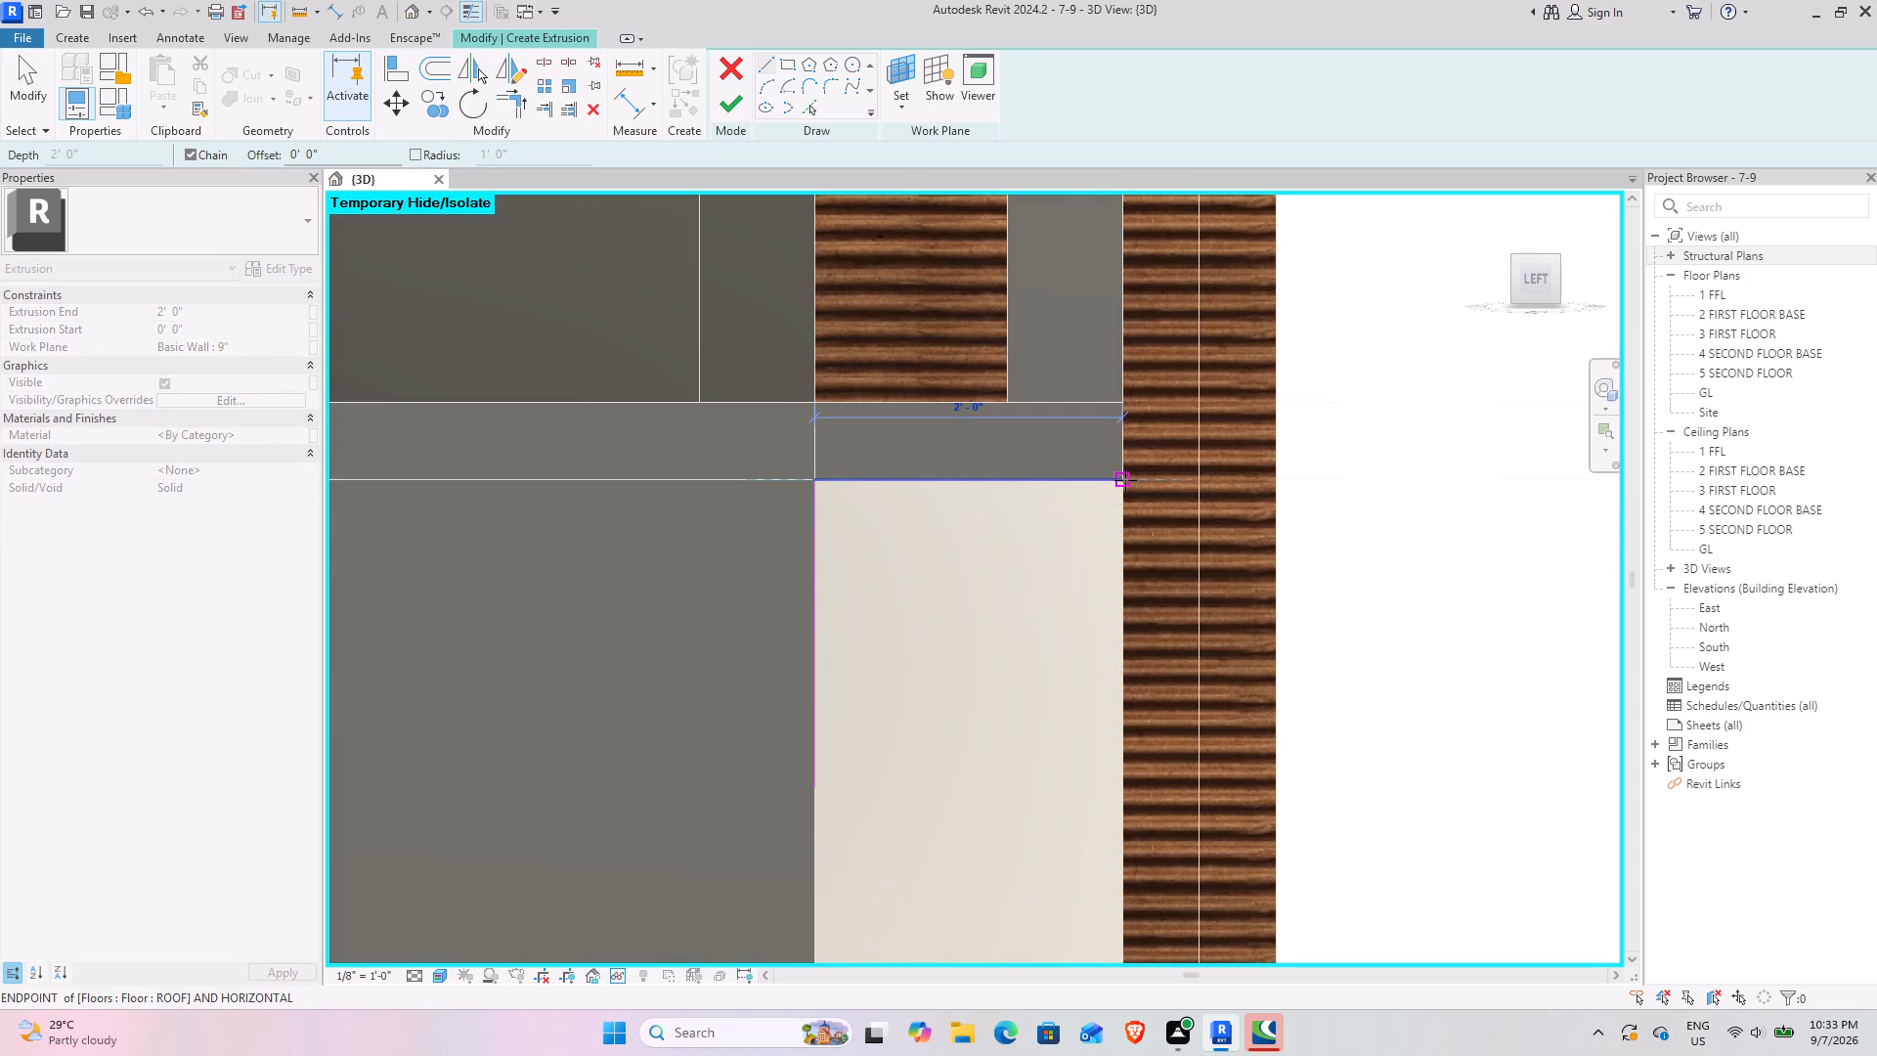
left_click(1125, 480)
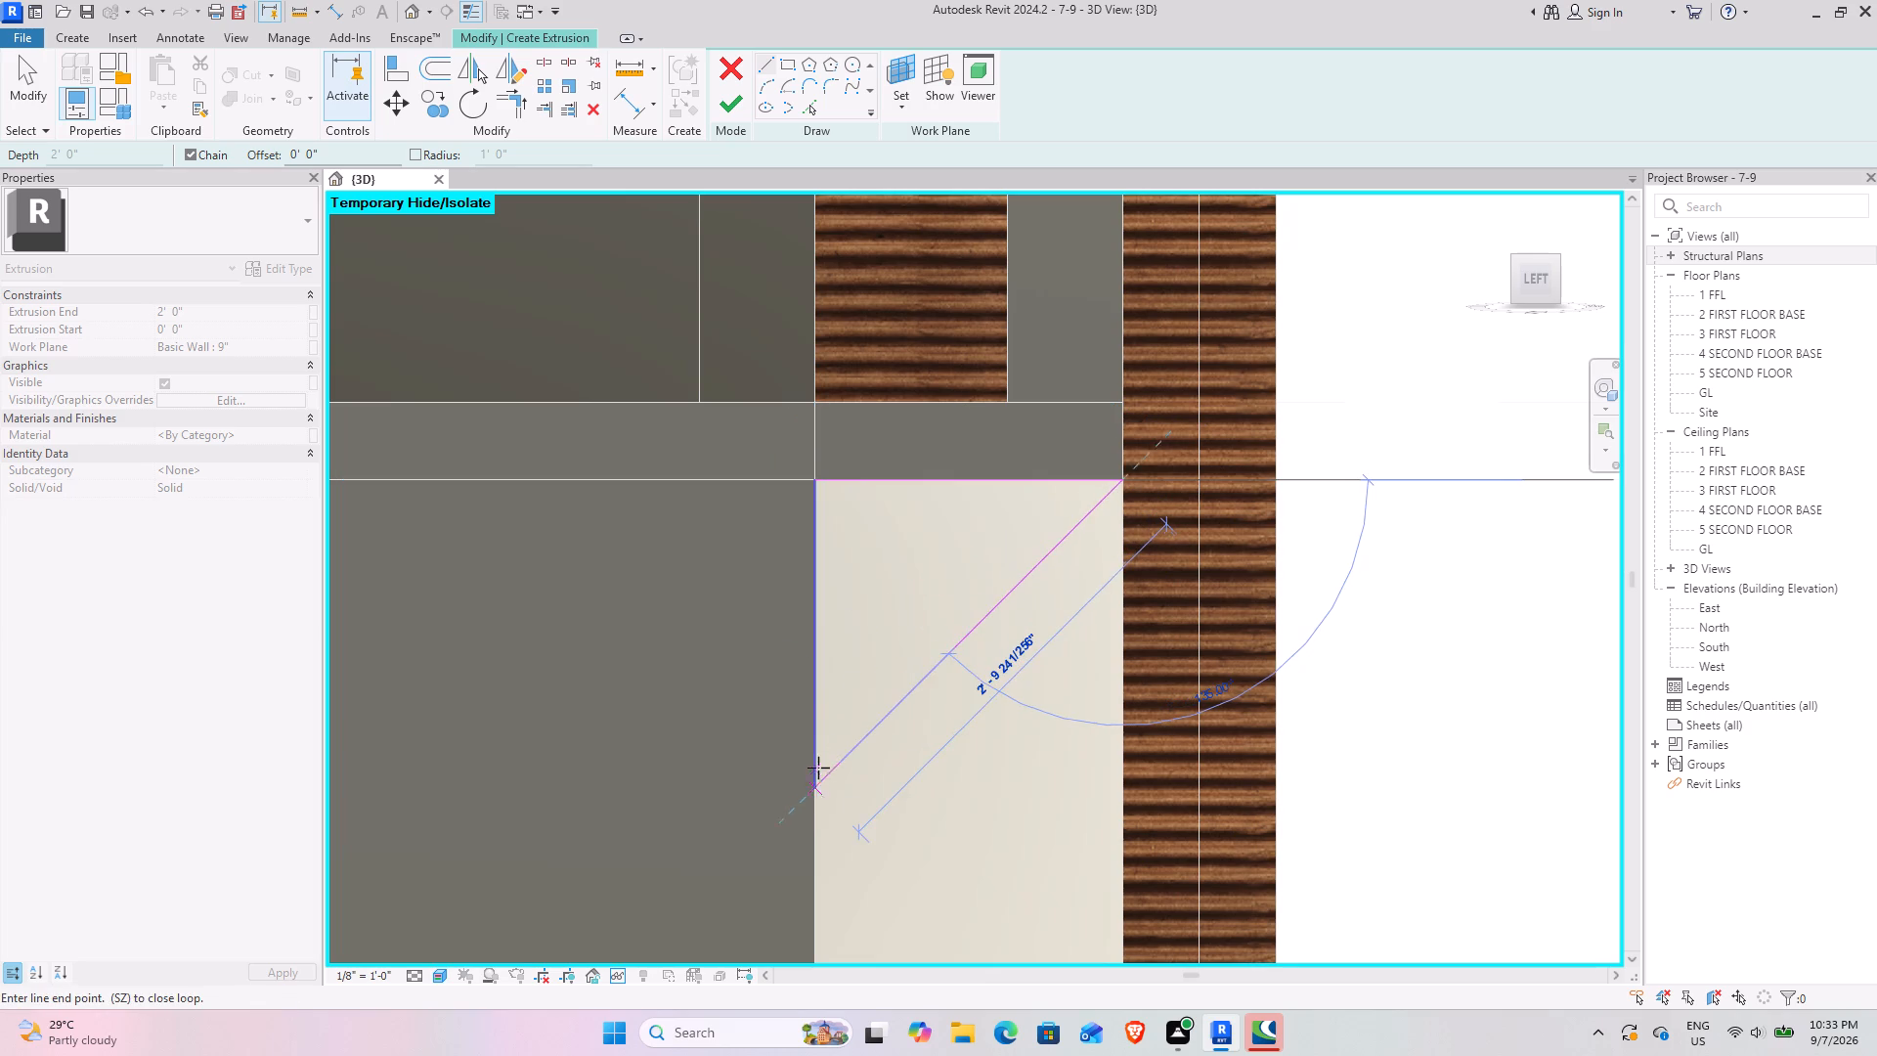
left_click(818, 790)
key("Escape")
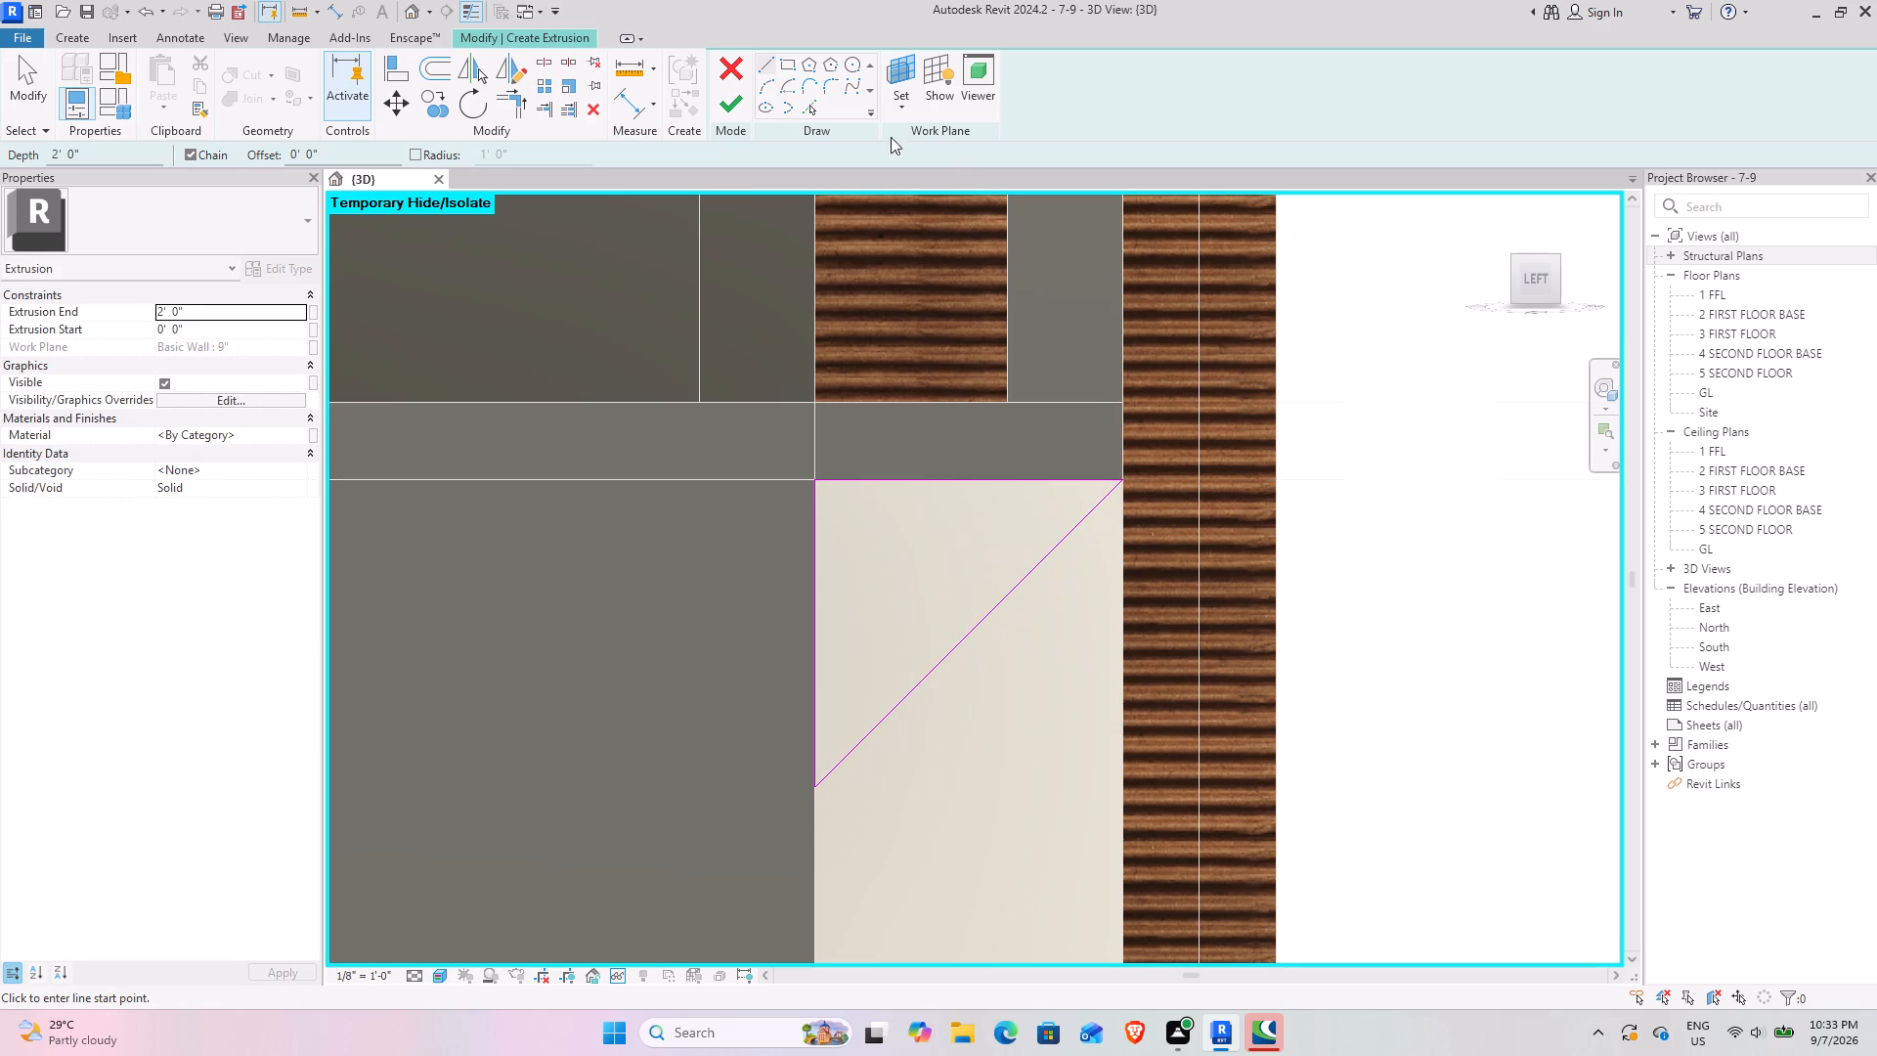
left_click(736, 99)
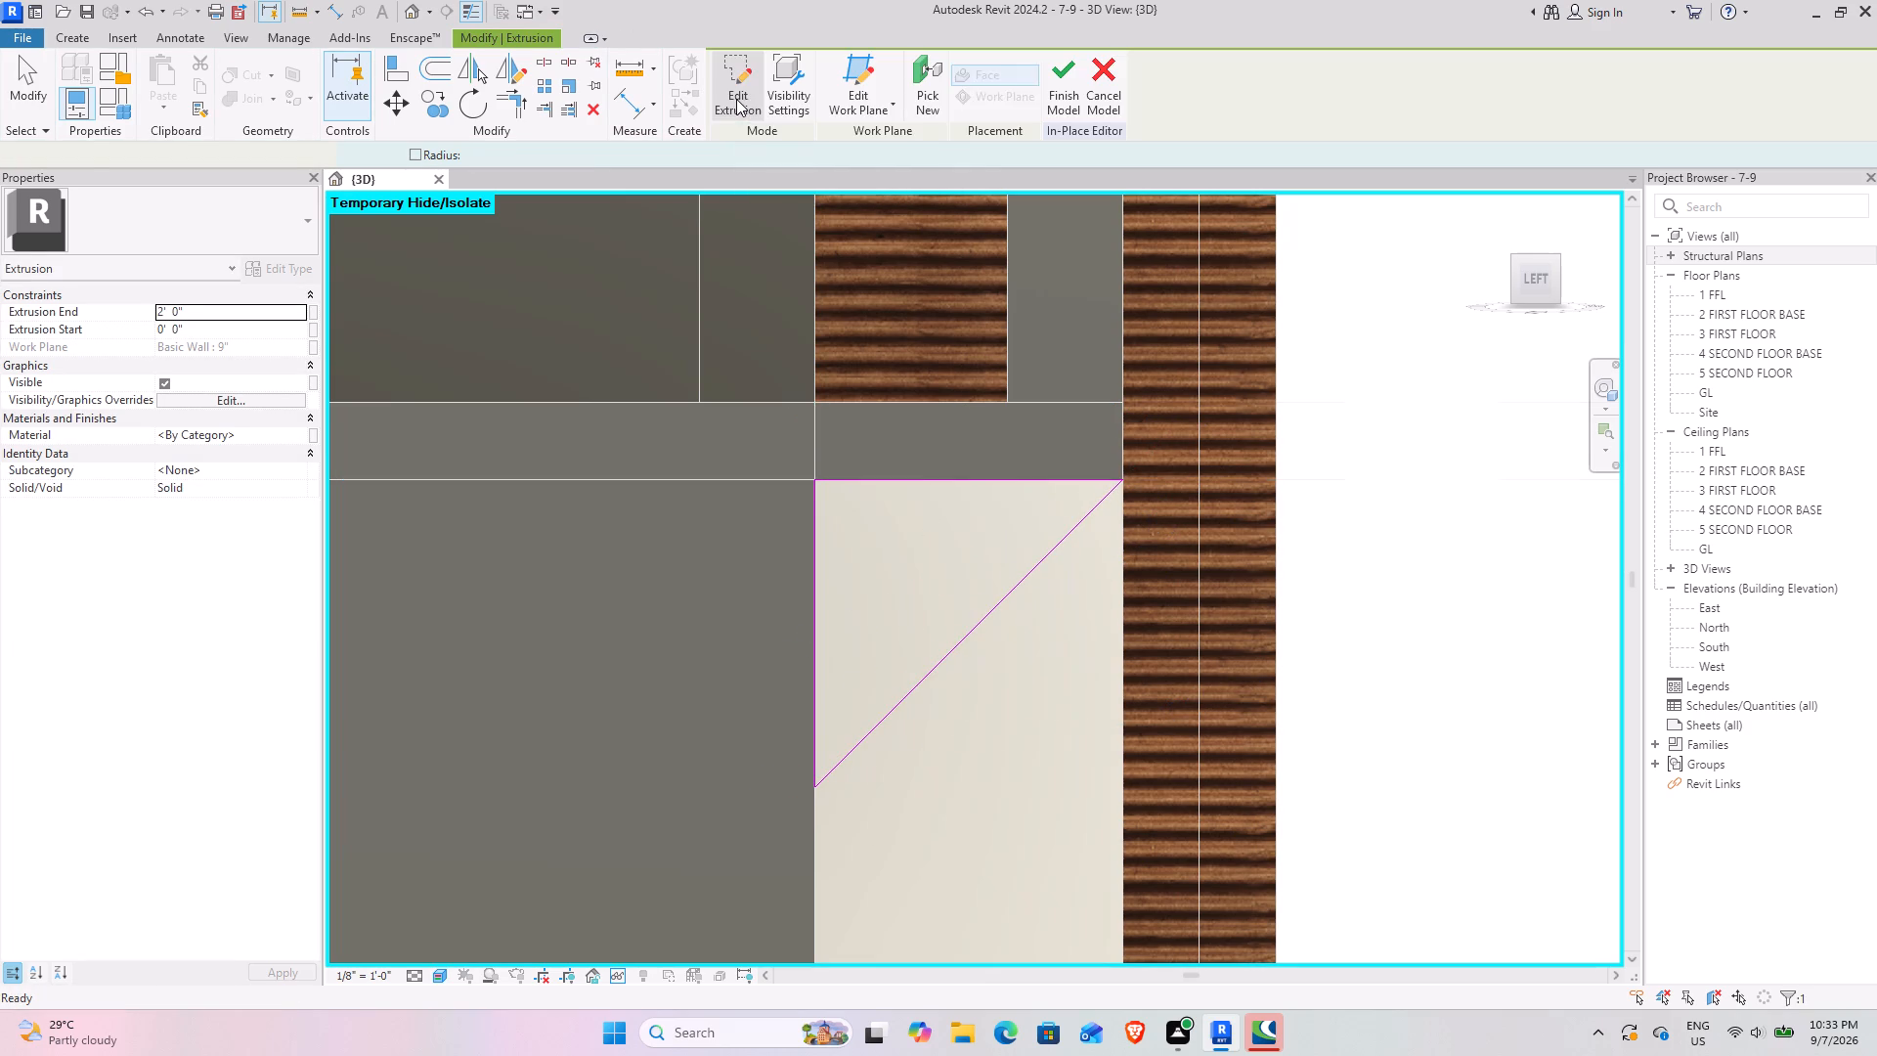
Finish the in-place model with the new triangular extrusion under the roof slab beside the wood-clad pillar.
scroll(938, 404, "down", 4)
scroll(823, 440, "down", 5)
middle_click_drag(960, 489, 706, 502, "shift")
middle_click_drag(718, 501, 825, 377, "shift")
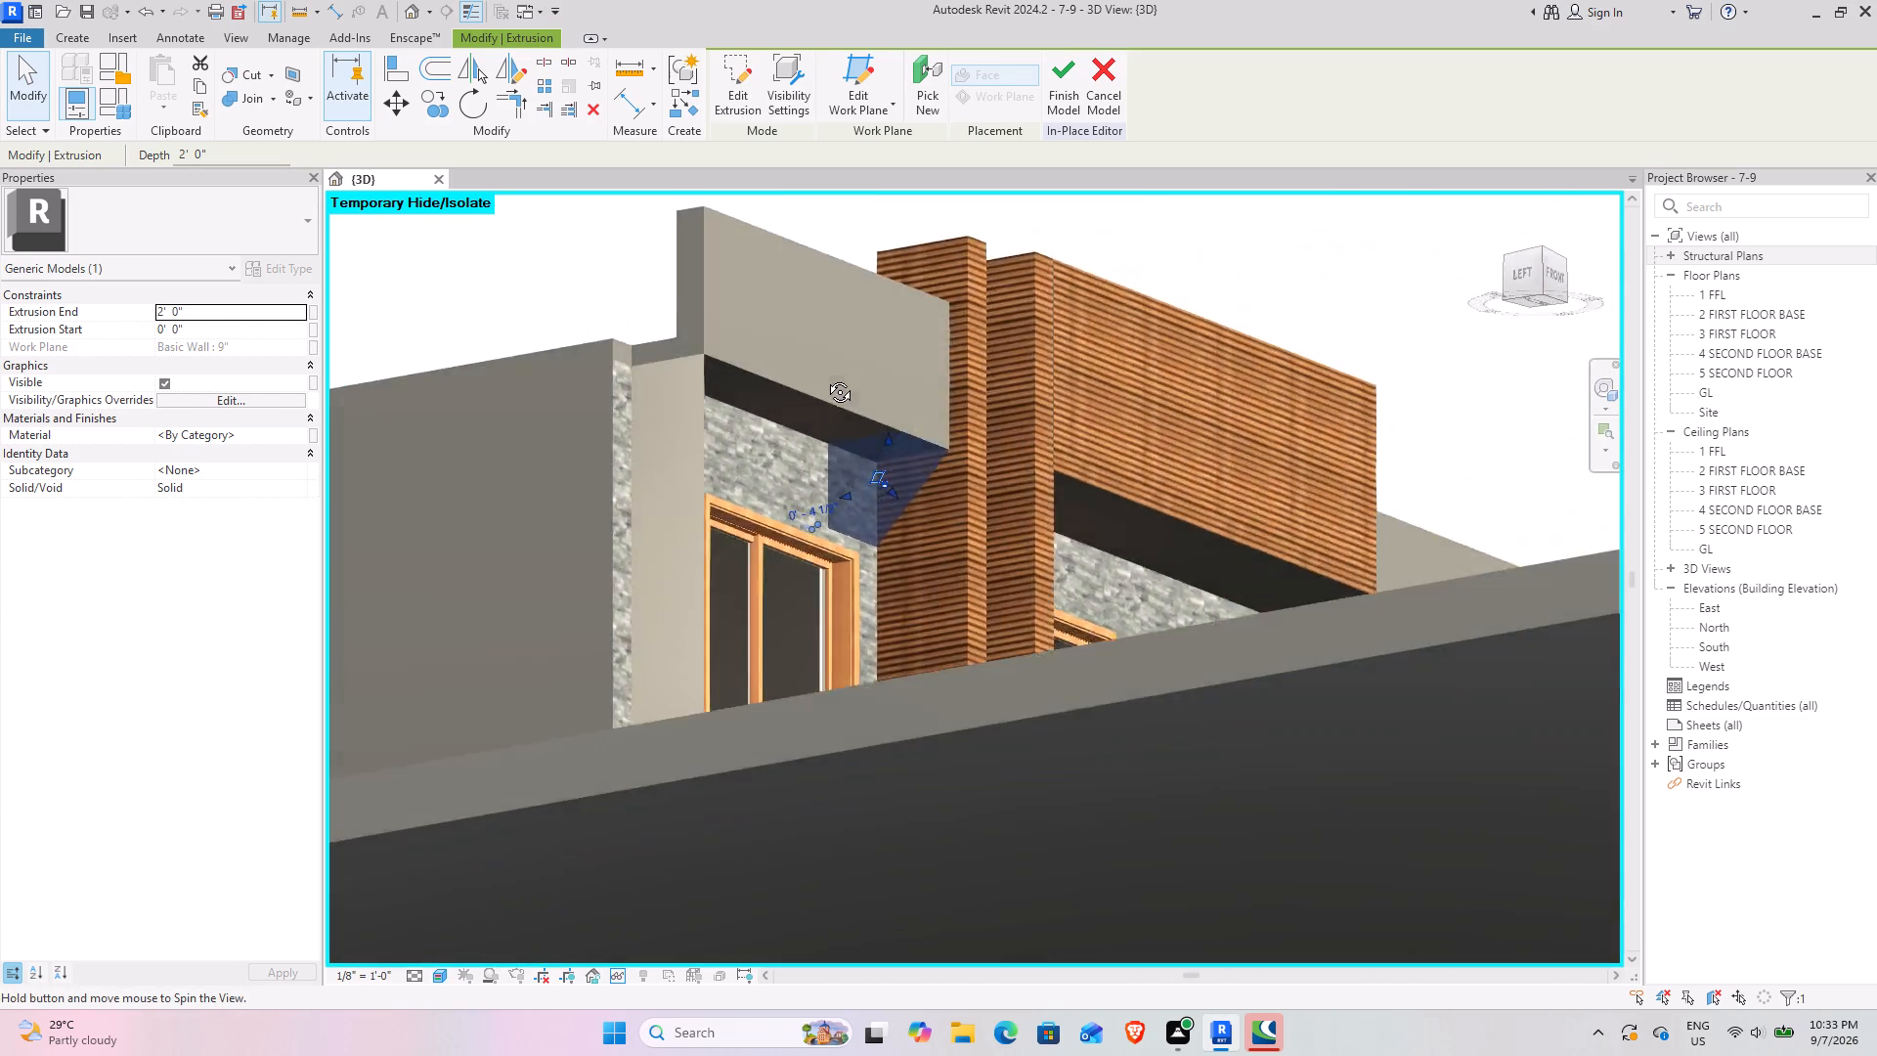
middle_click_drag(825, 377, 724, 428, "shift")
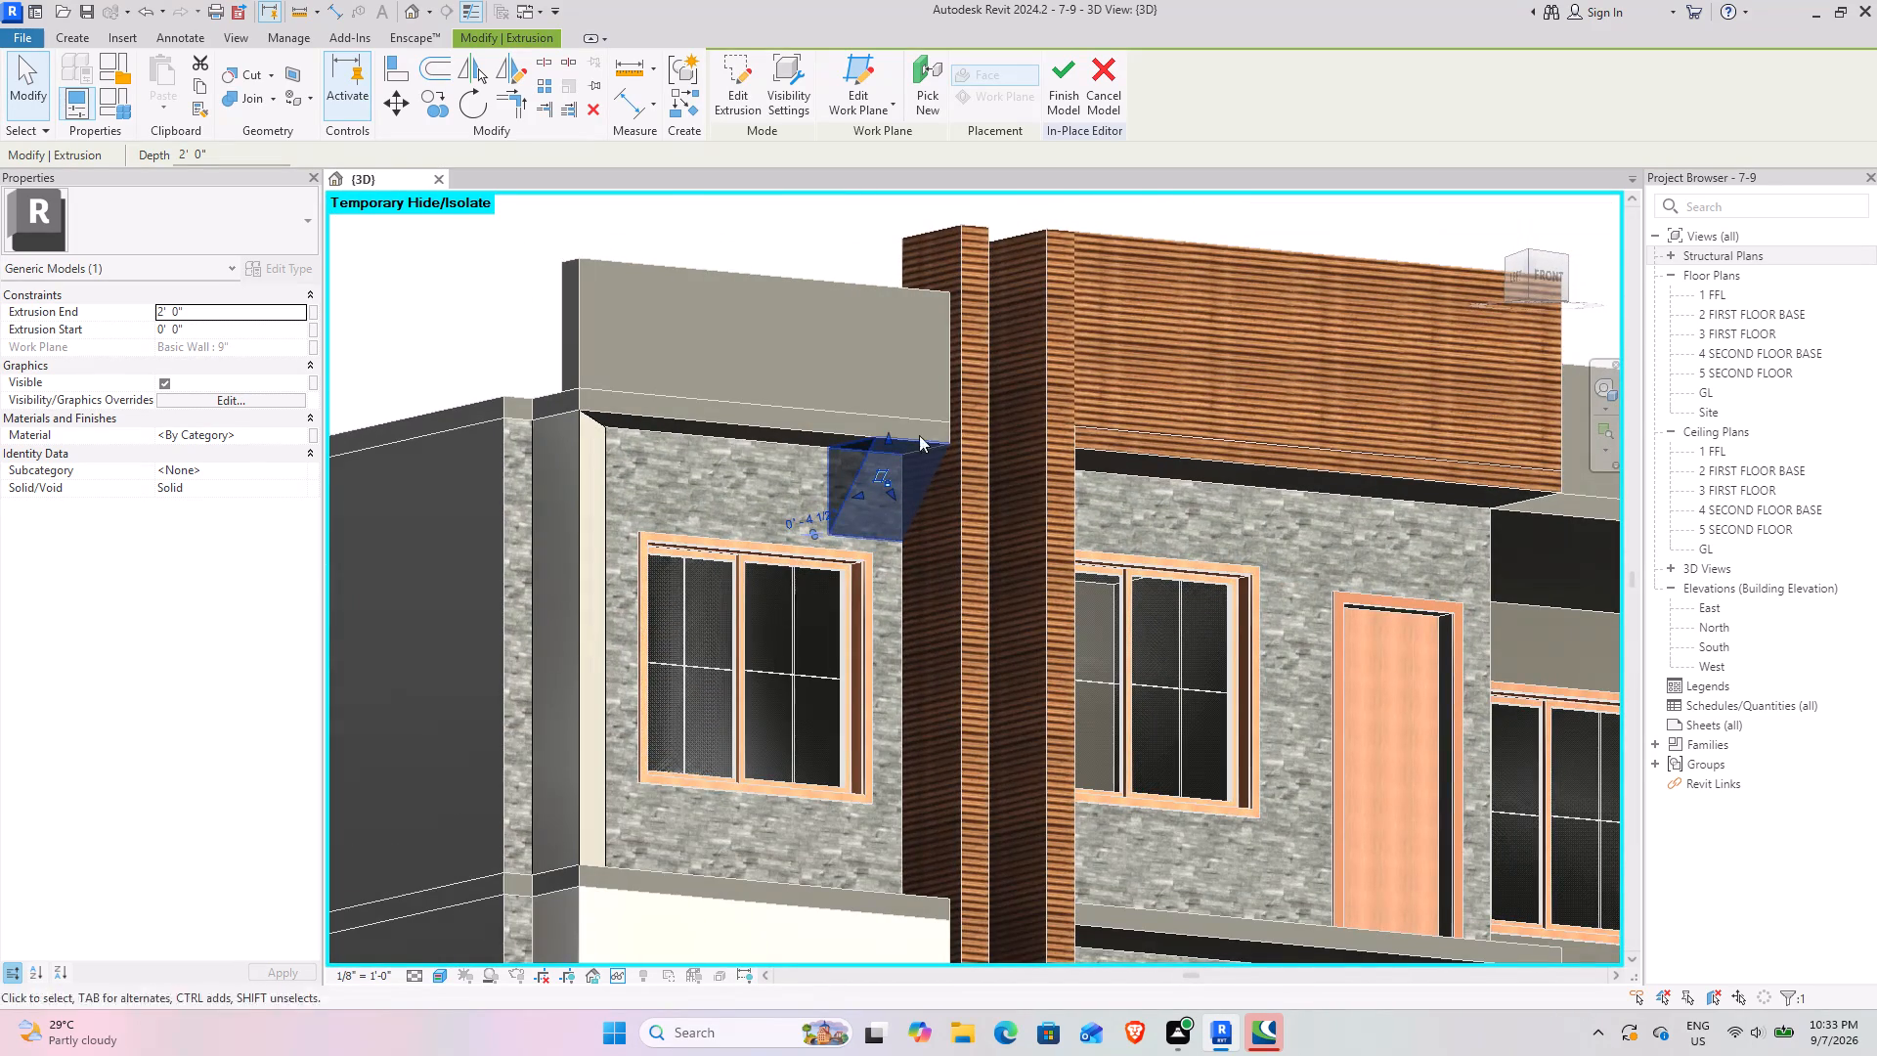
left_click(1071, 83)
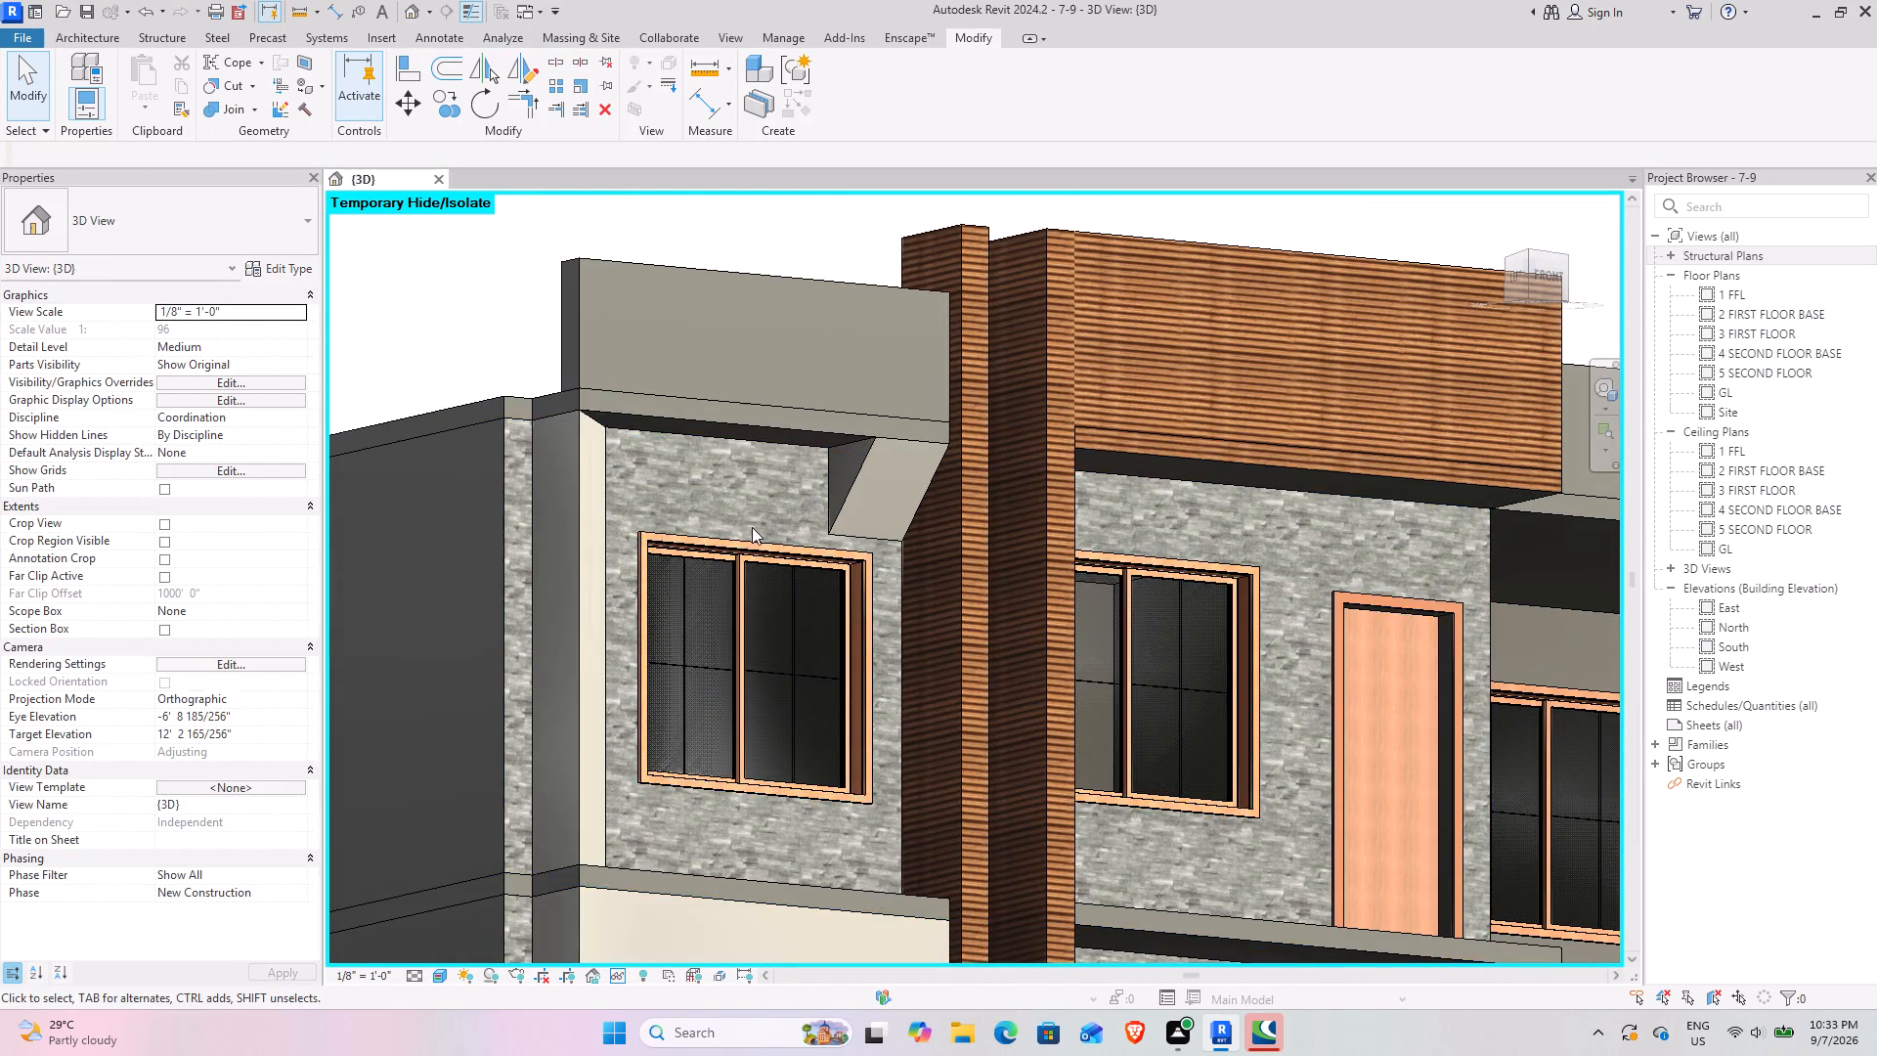
Stretch the horizontal triangular extrusion along the roof slab's underside above the window to the corner fin's outer edge.
middle_click_drag(730, 524, 627, 524, "shift")
left_click(851, 462)
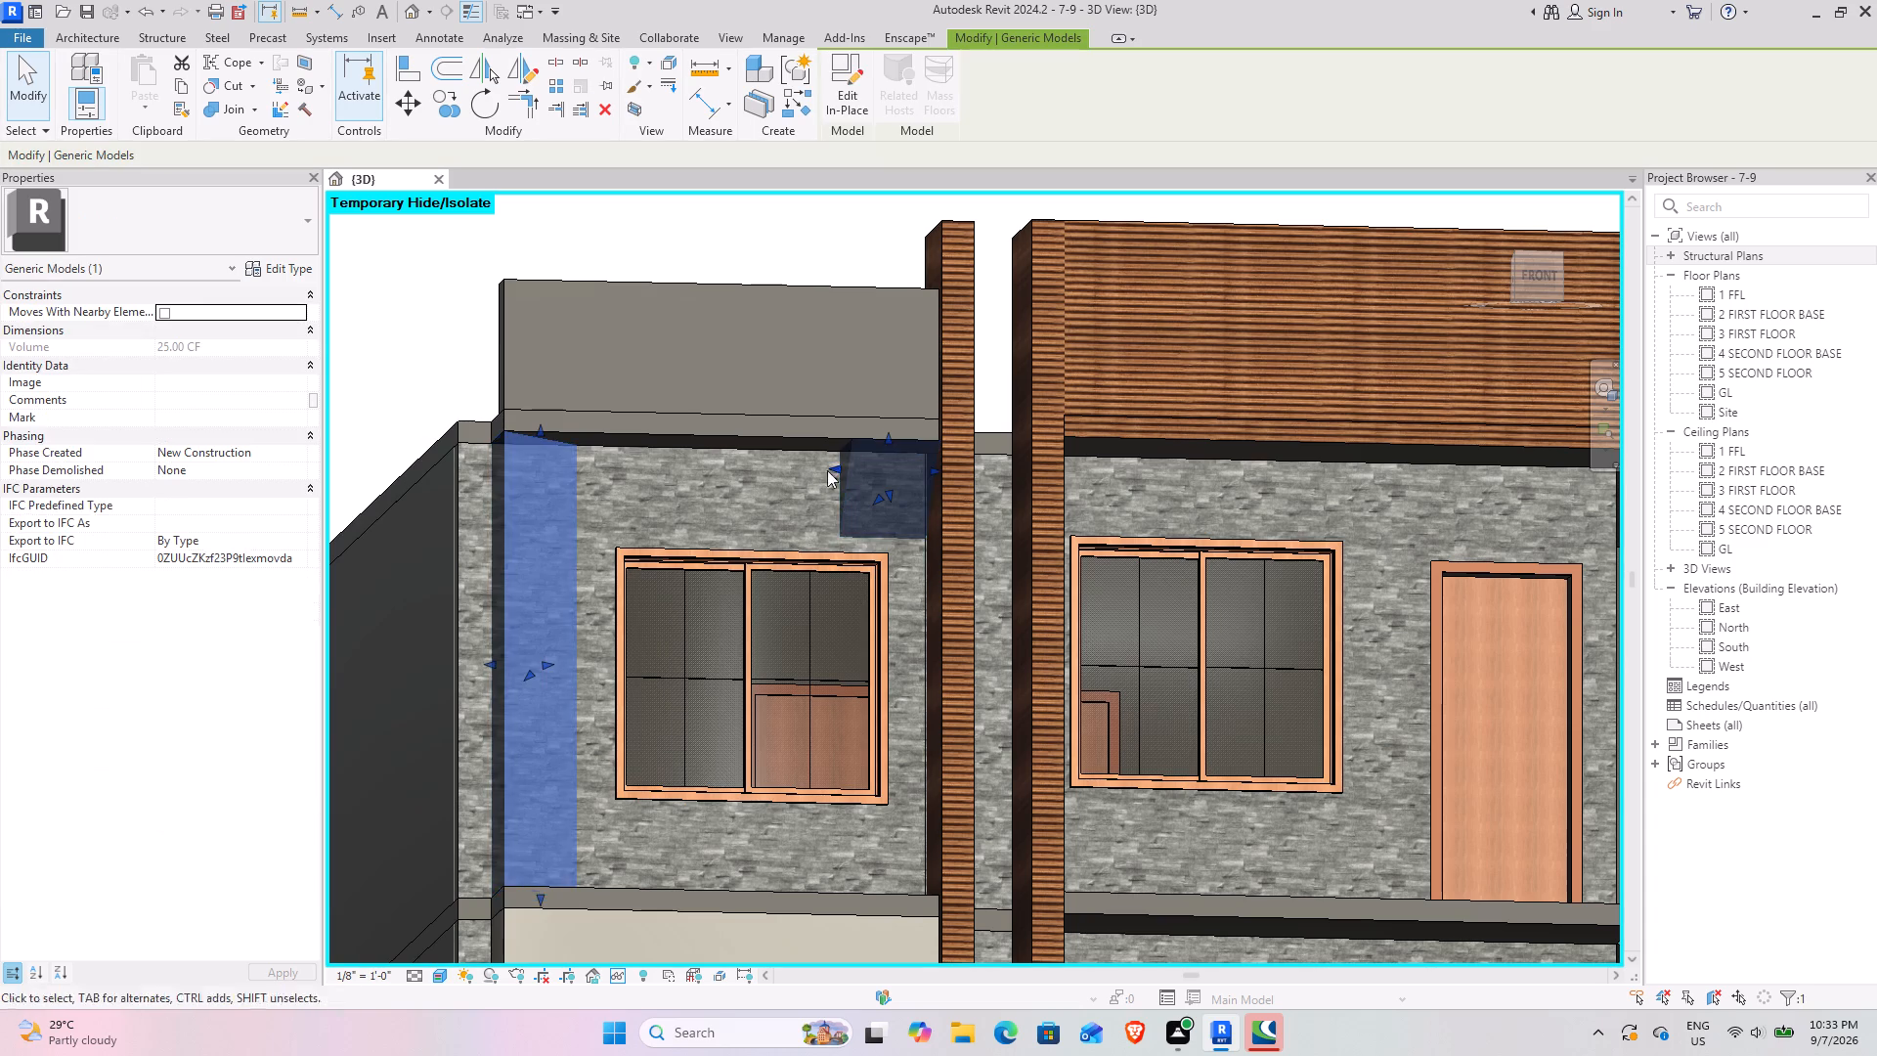
left_click_drag(833, 469, 500, 472)
middle_click_drag(603, 497, 498, 501, "shift")
left_click(419, 337)
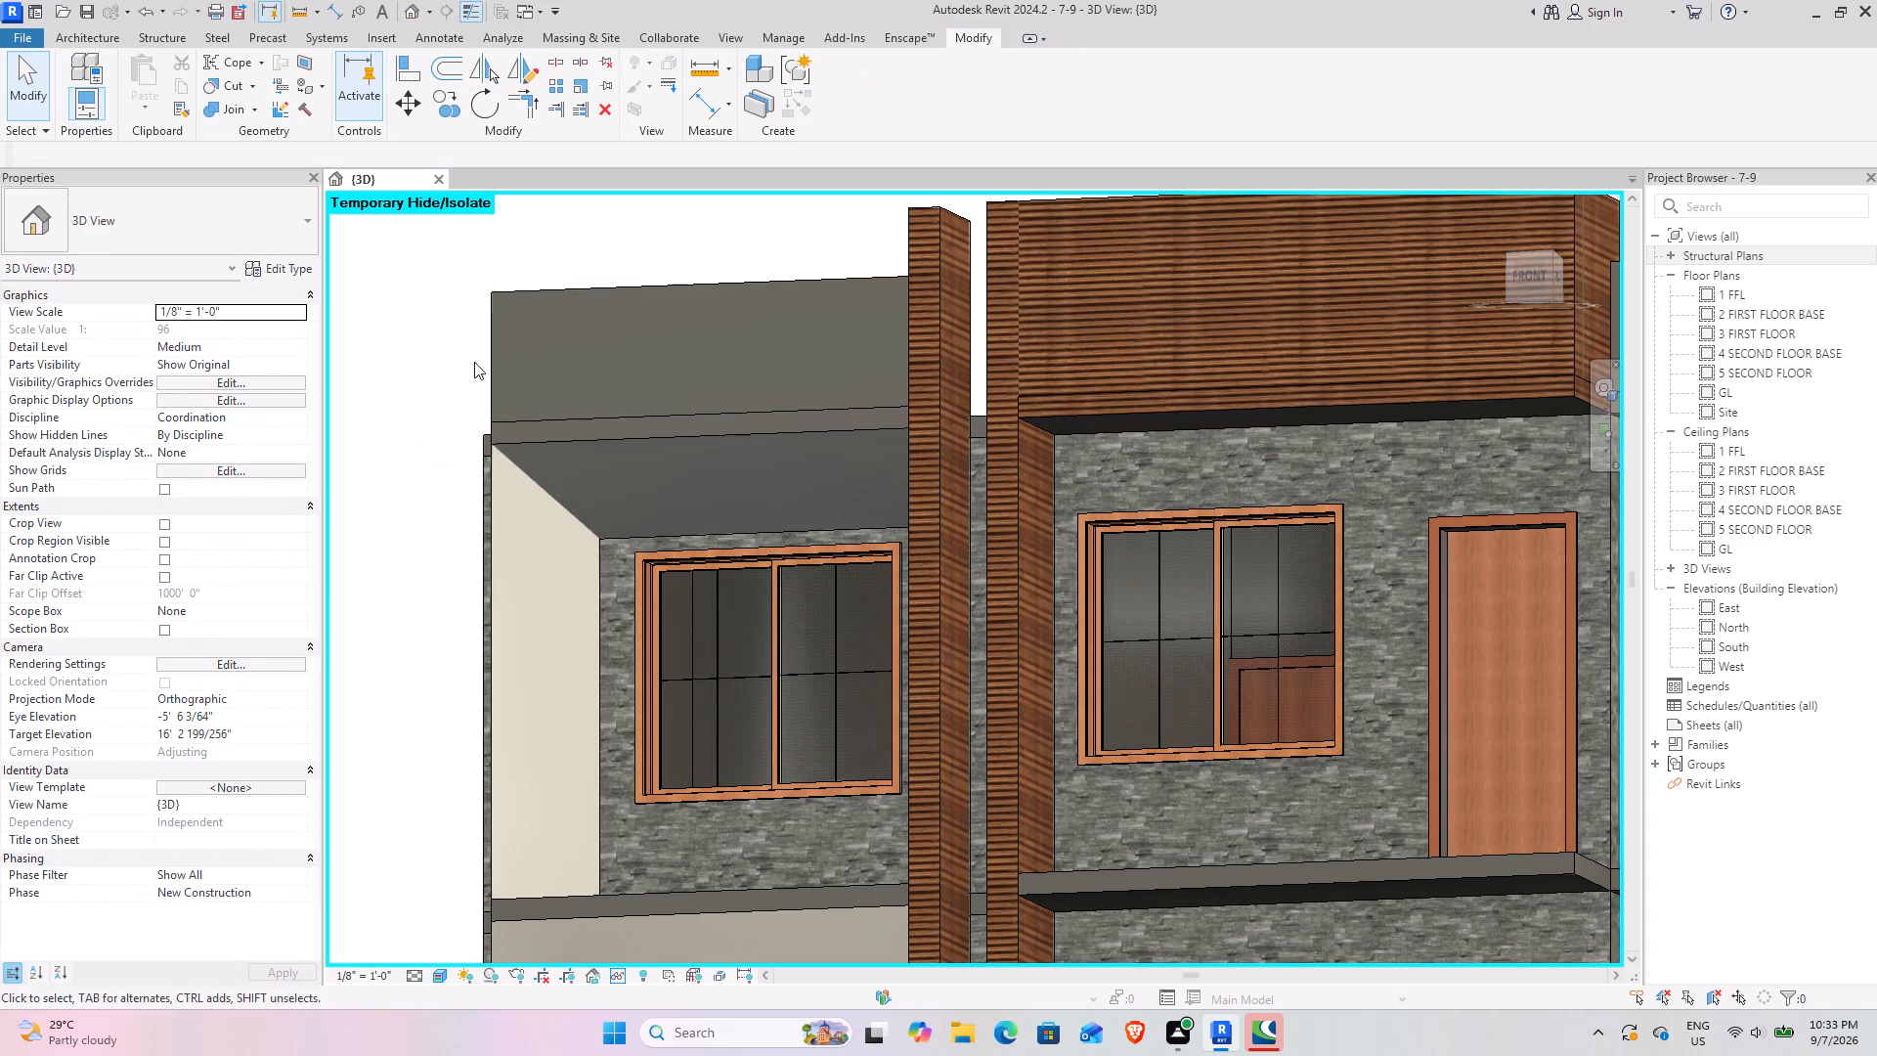
middle_click_drag(480, 365, 563, 531, "shift")
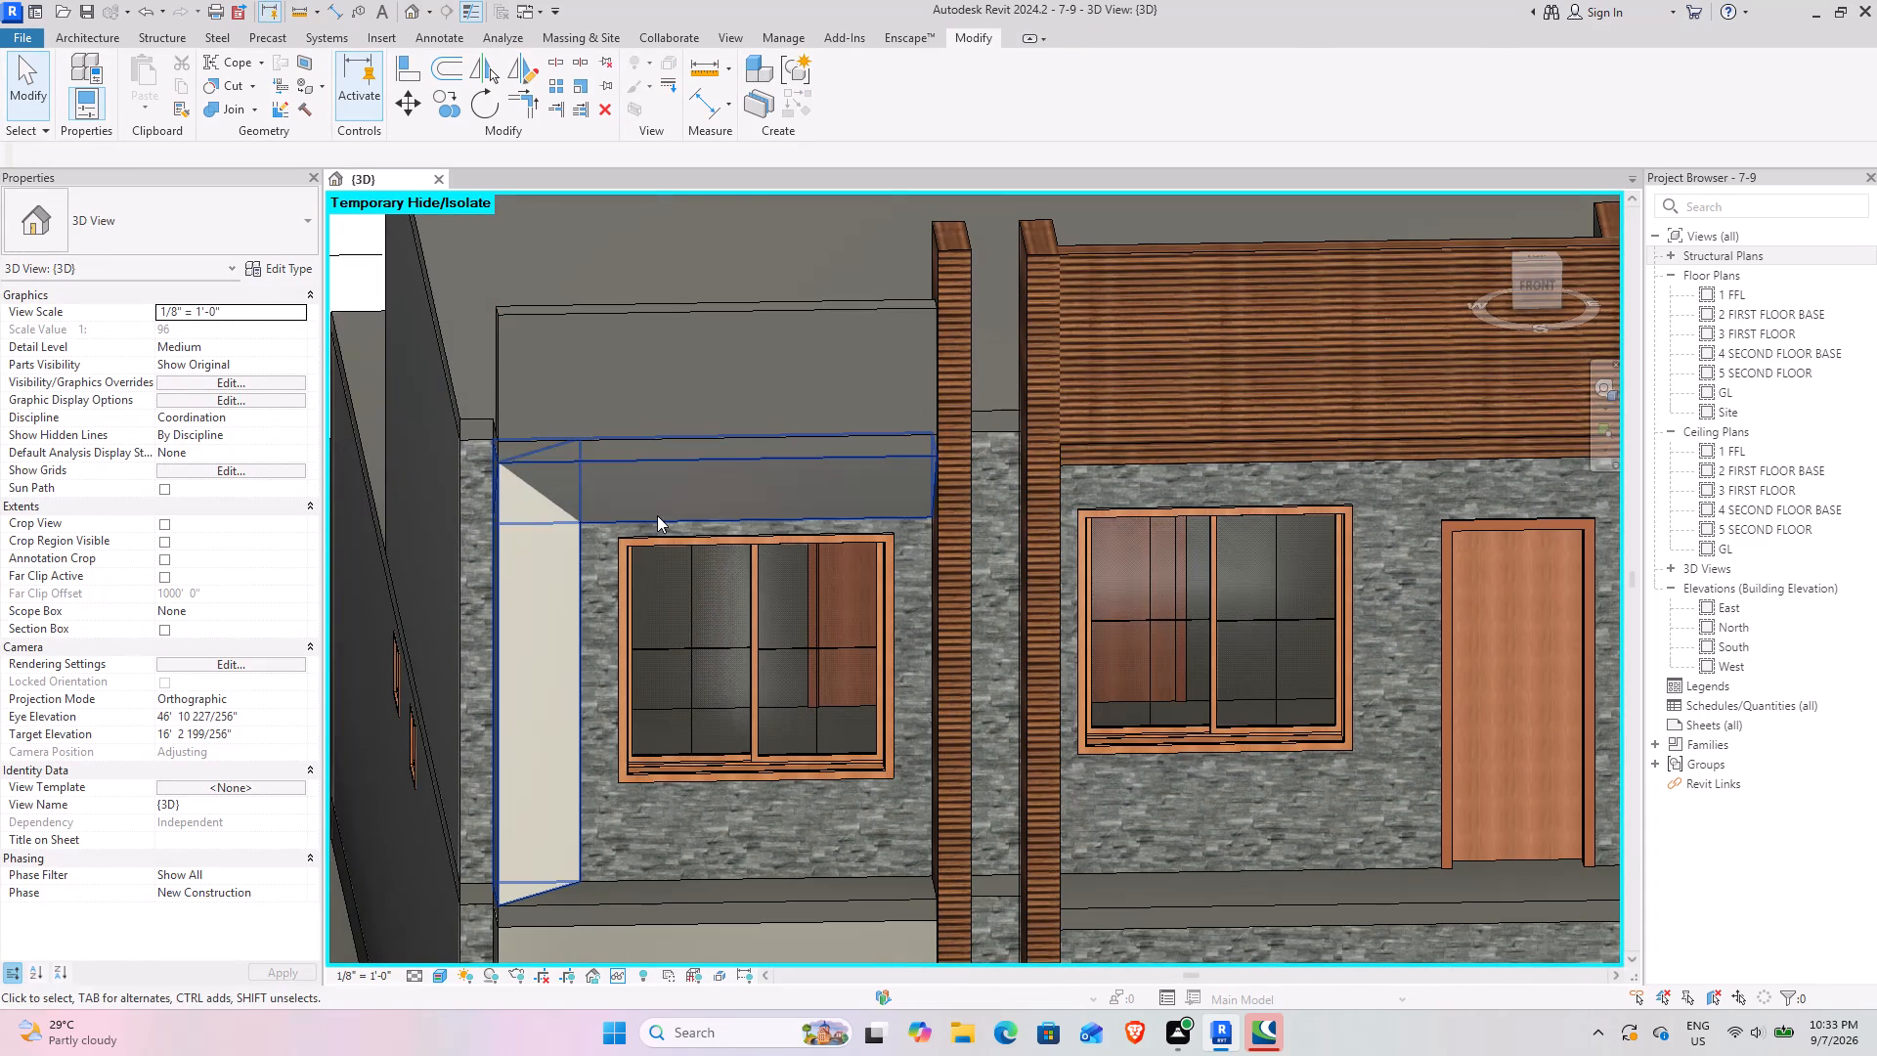
Reset the temporary hide/isolate in the 3D view to bring back the hidden elements.
type("hr")
Examine the finished triangular fins around the upper window recess and the whole facade from the front, below and the right side.
scroll(583, 522, "down", 3)
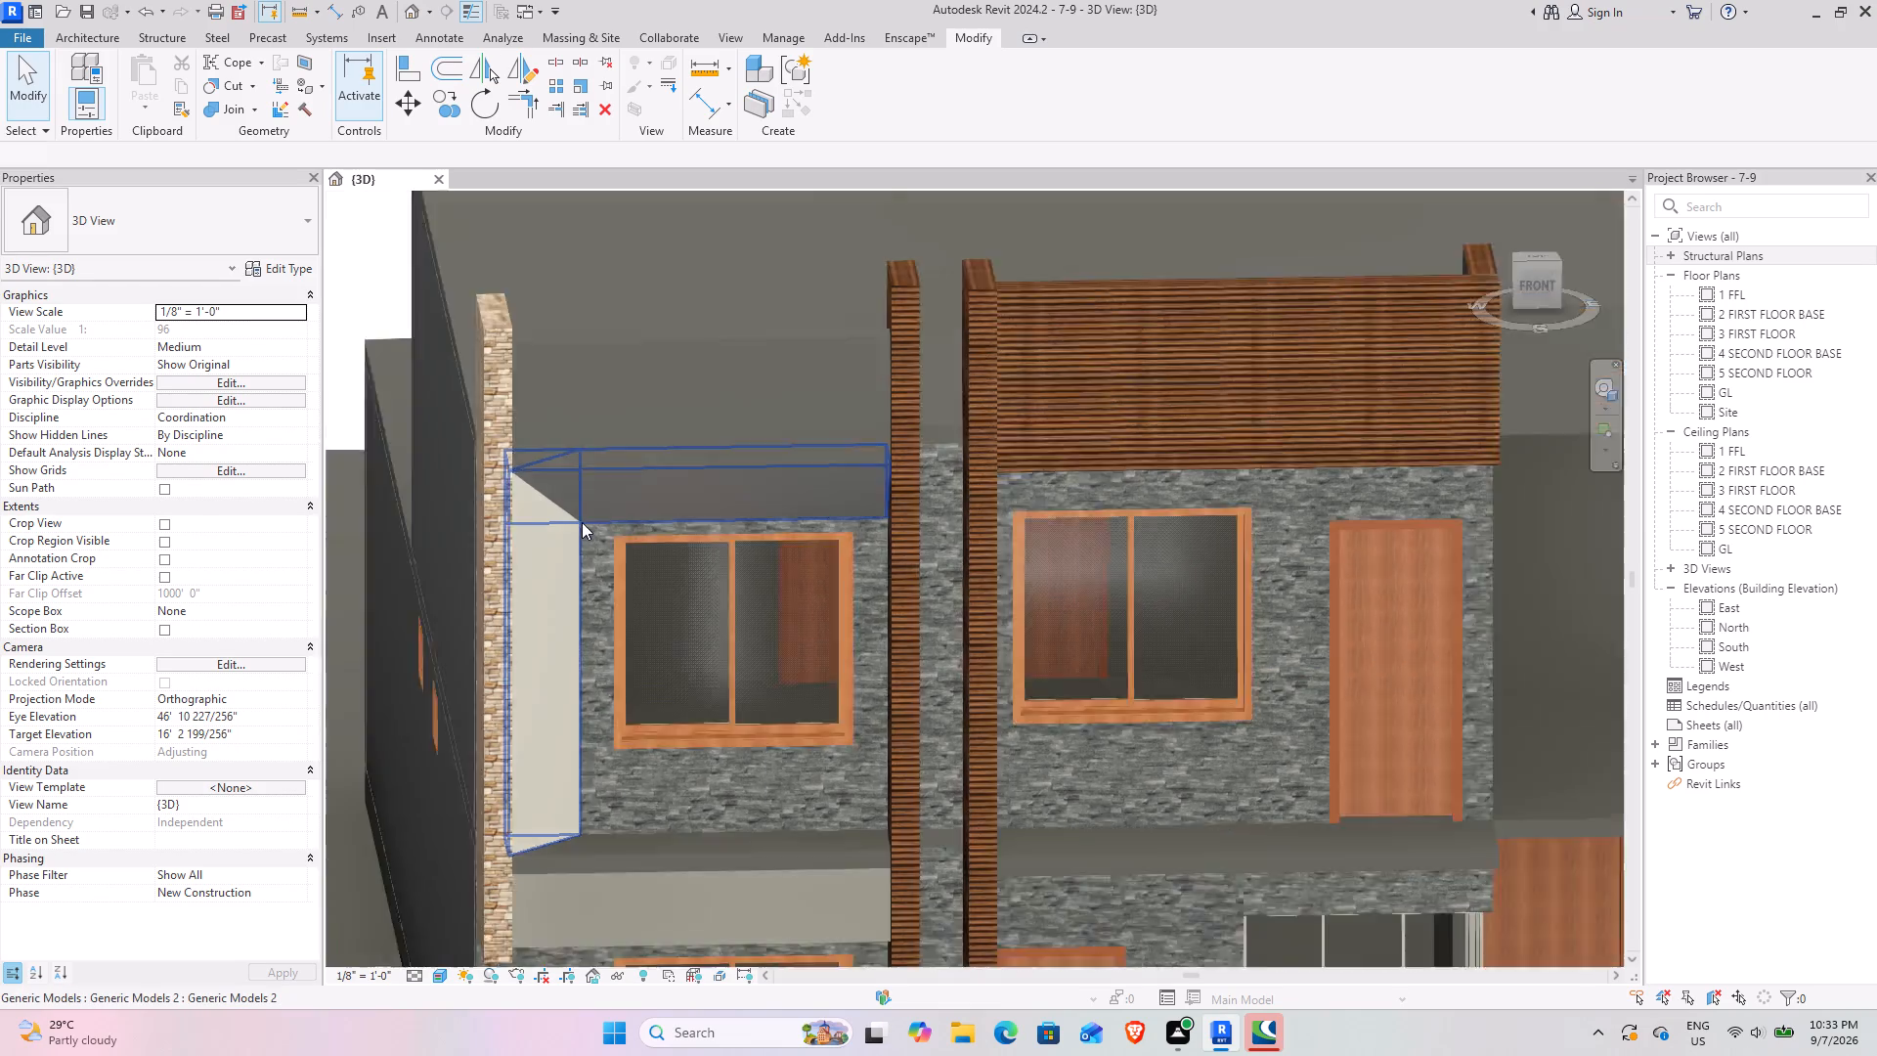
scroll(582, 522, "down", 2)
middle_click_drag(569, 523, 644, 508, "shift")
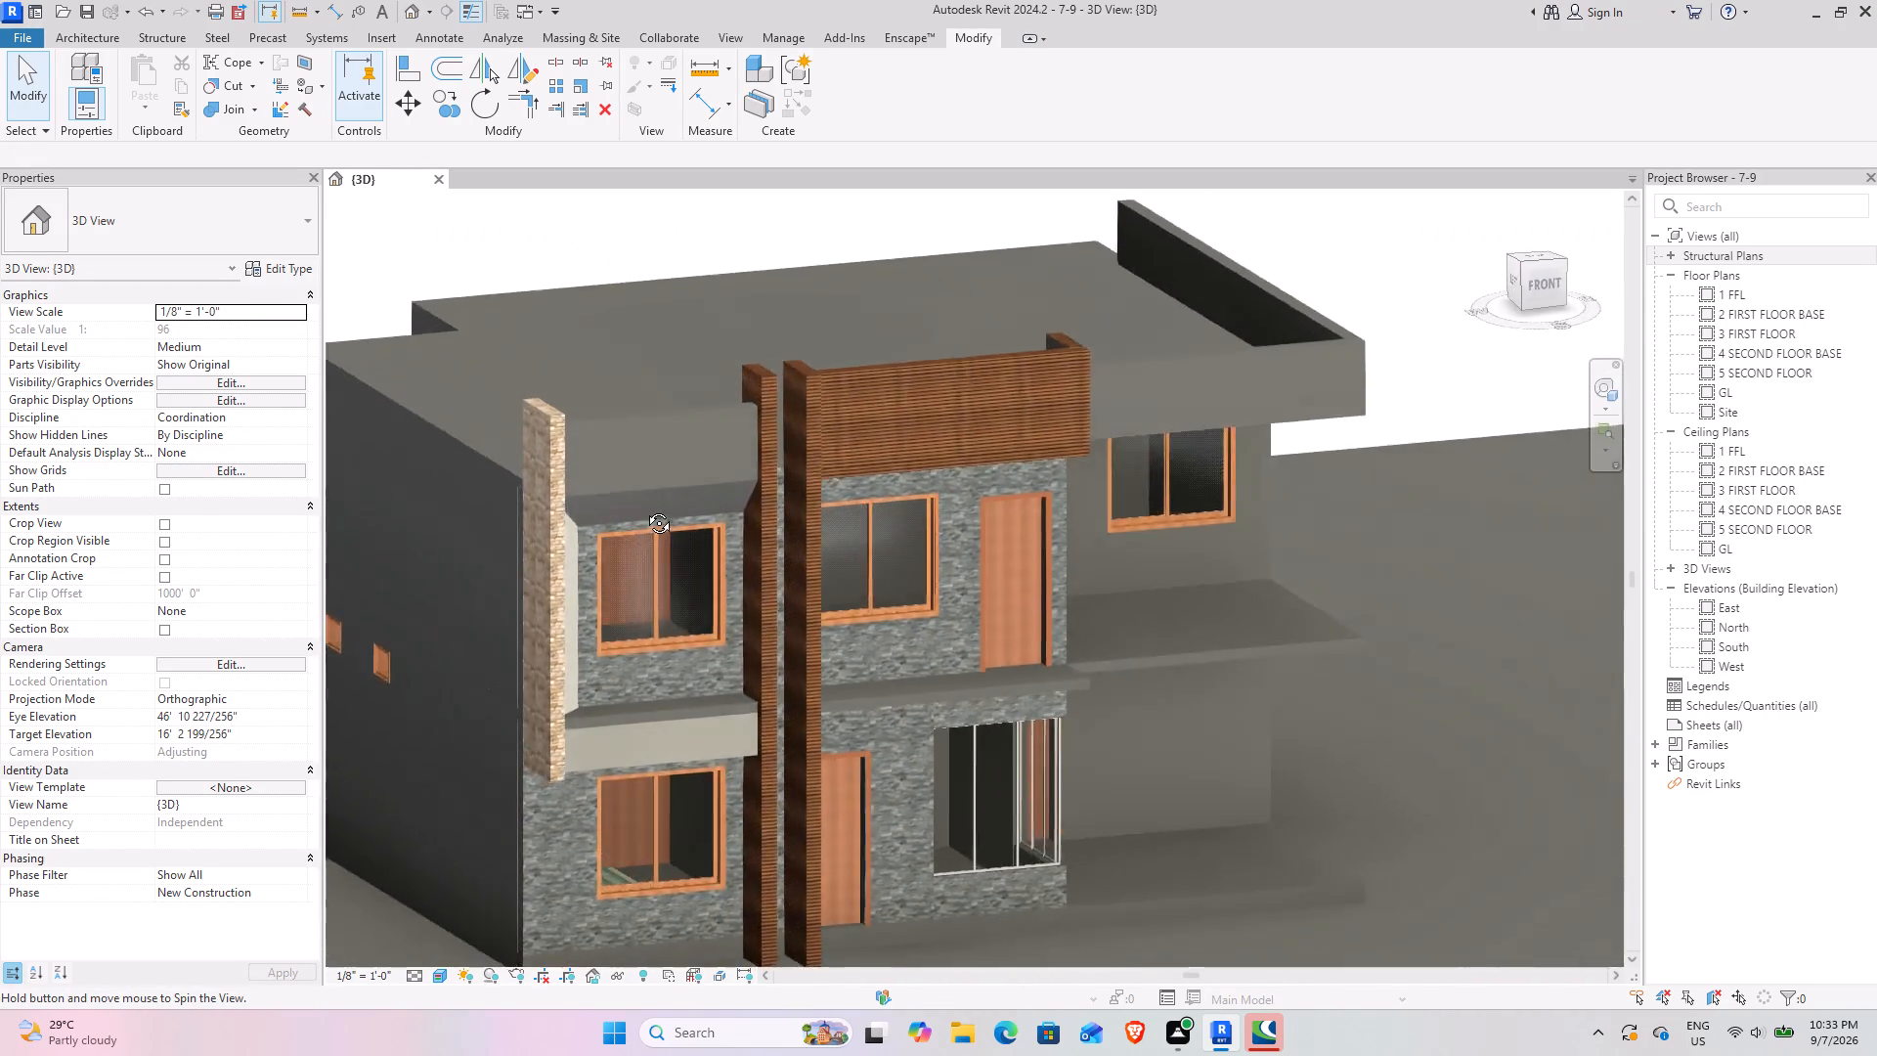
middle_click_drag(644, 508, 488, 354, "shift")
scroll(684, 516, "up", 4)
middle_click_drag(621, 508, 542, 442, "shift")
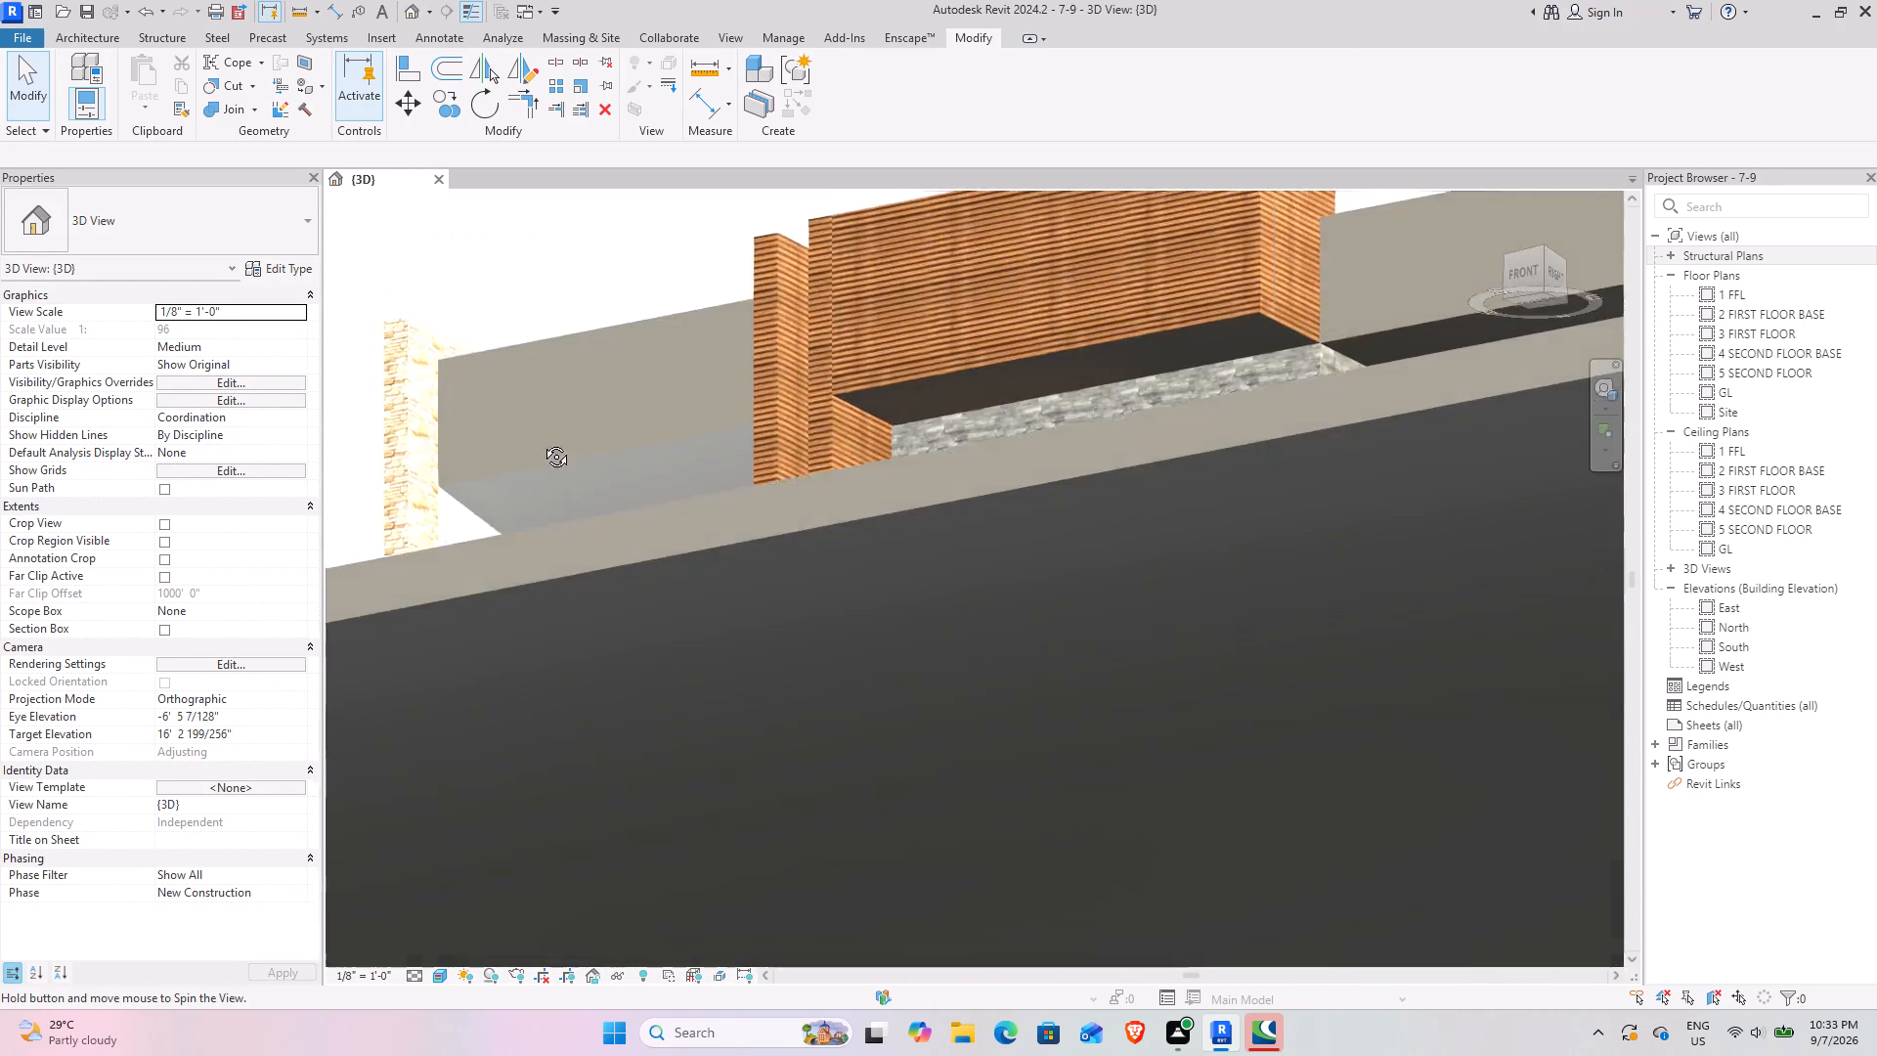
middle_click_drag(542, 442, 571, 577, "shift")
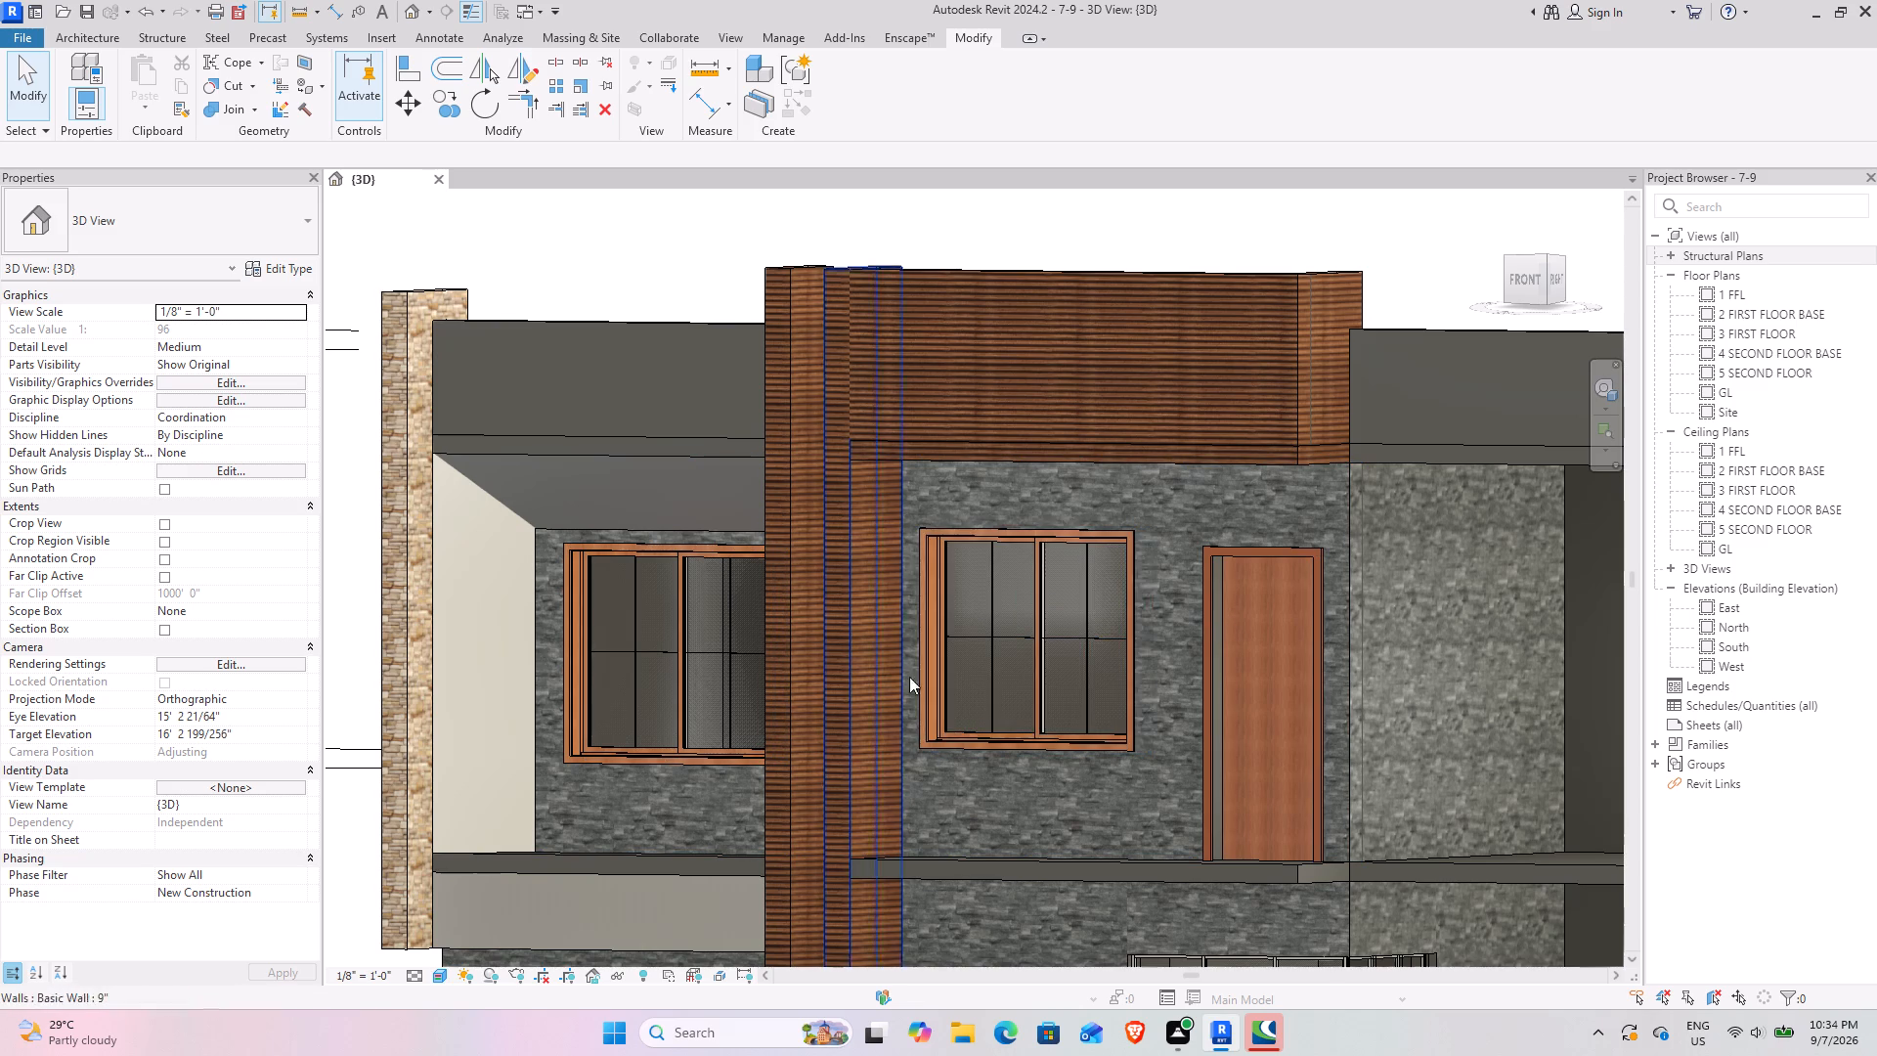
scroll(849, 495, "up", 3)
scroll(807, 541, "down", 4)
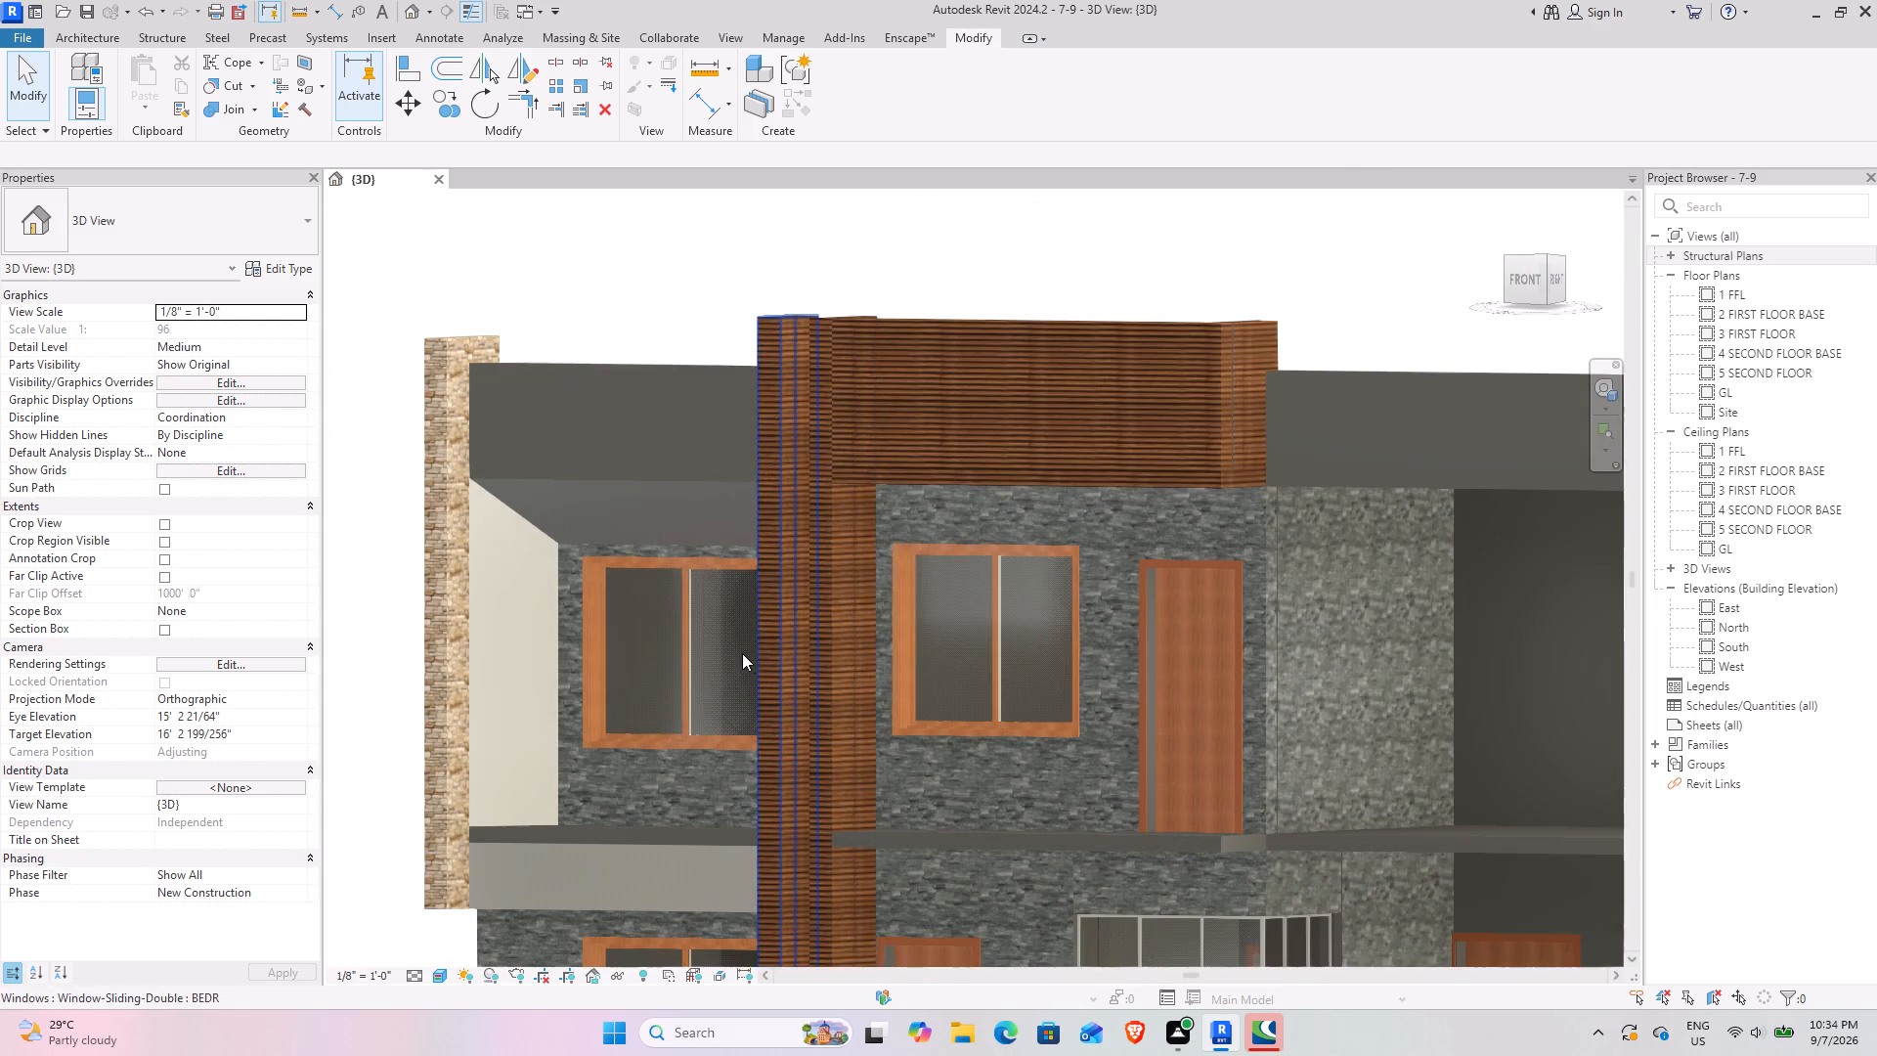
middle_click_drag(749, 654, 653, 735, "shift")
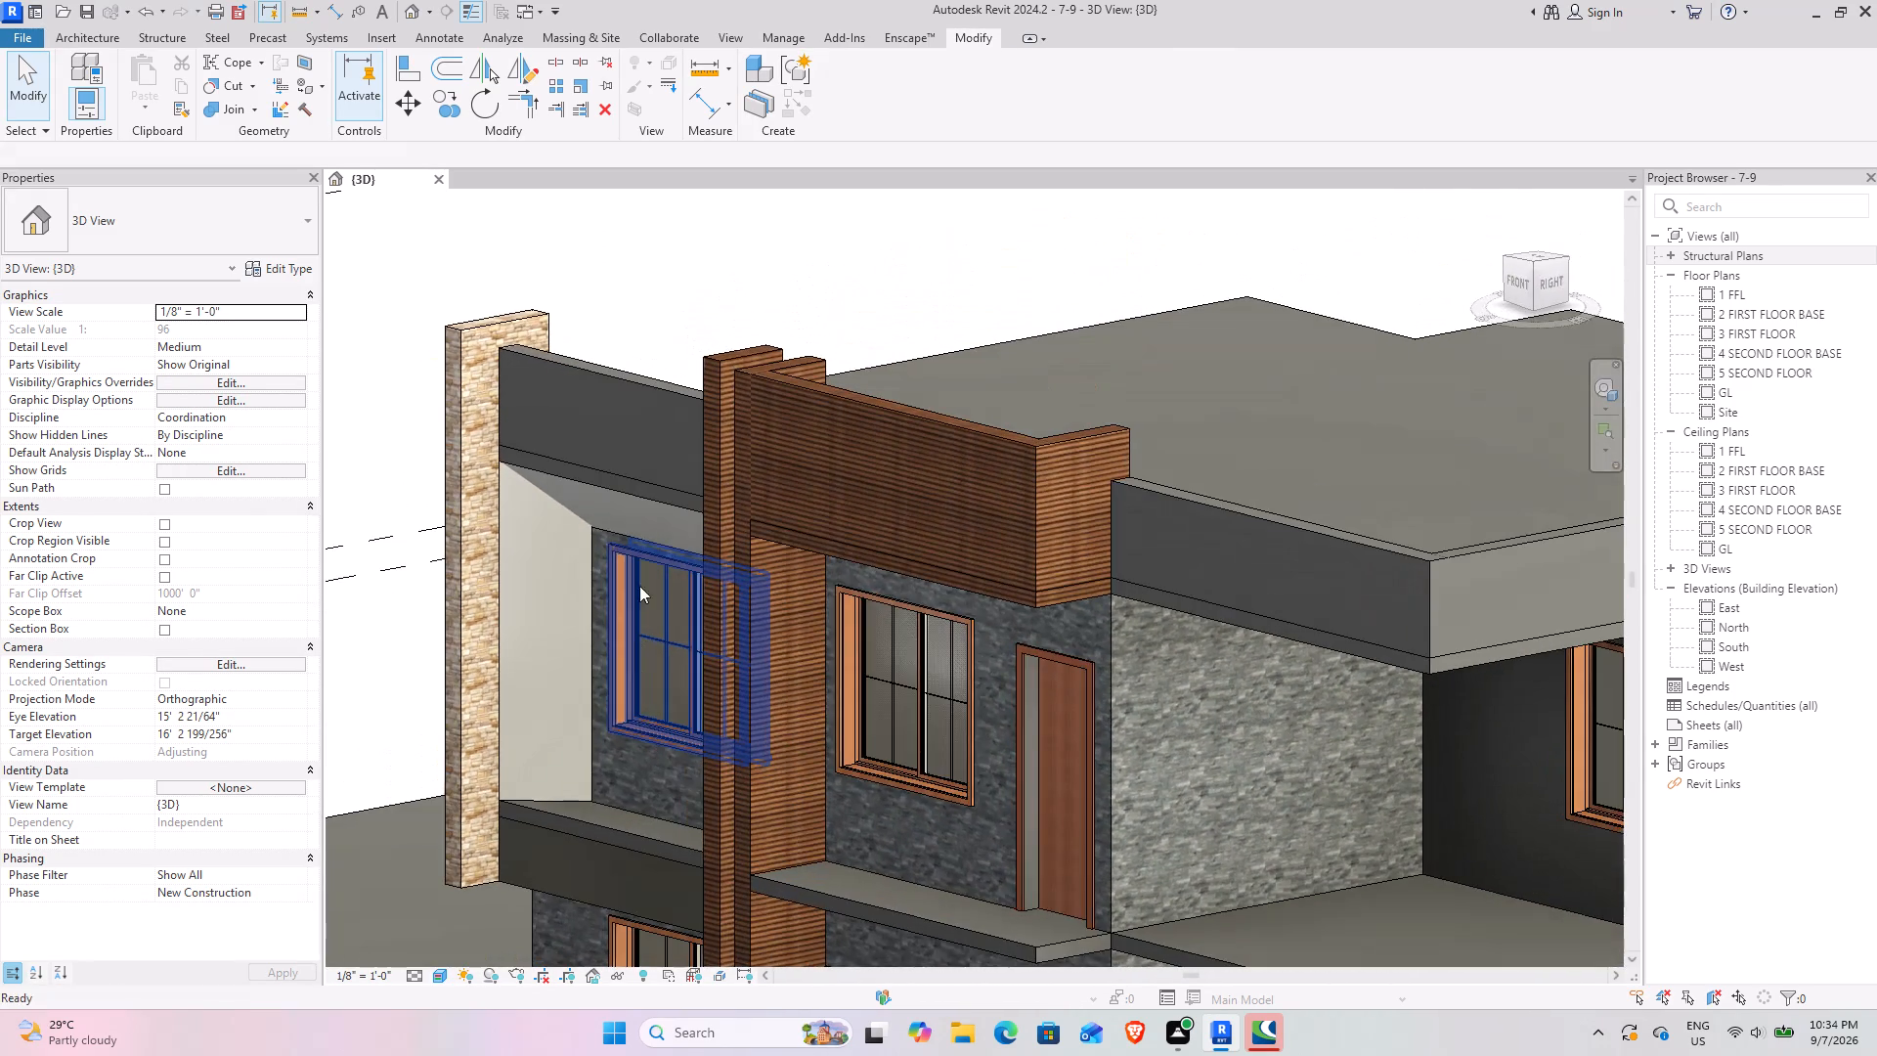
middle_click_drag(632, 539, 616, 501, "shift")
scroll(726, 623, "down", 4)
middle_click_drag(691, 751, 752, 716, "shift")
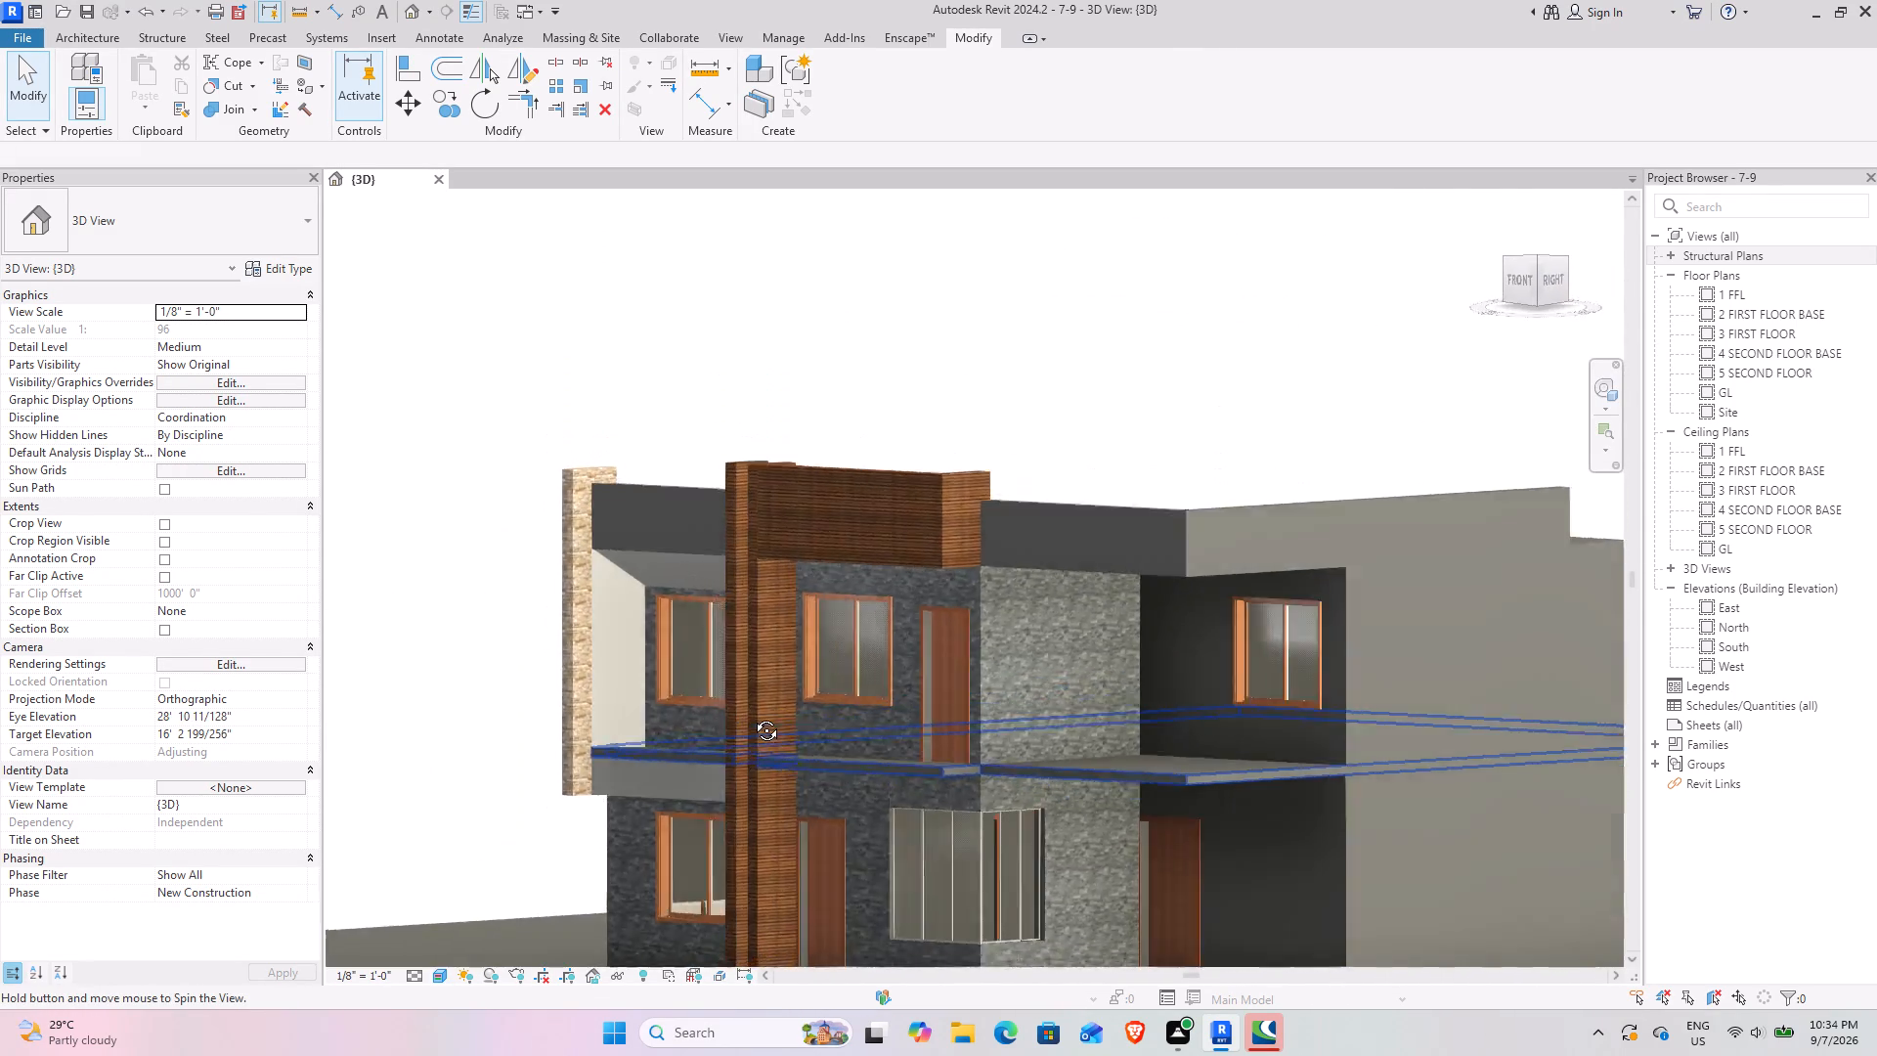
middle_click_drag(752, 716, 895, 657, "shift")
middle_click_drag(901, 658, 763, 858)
middle_click_drag(760, 838, 952, 515)
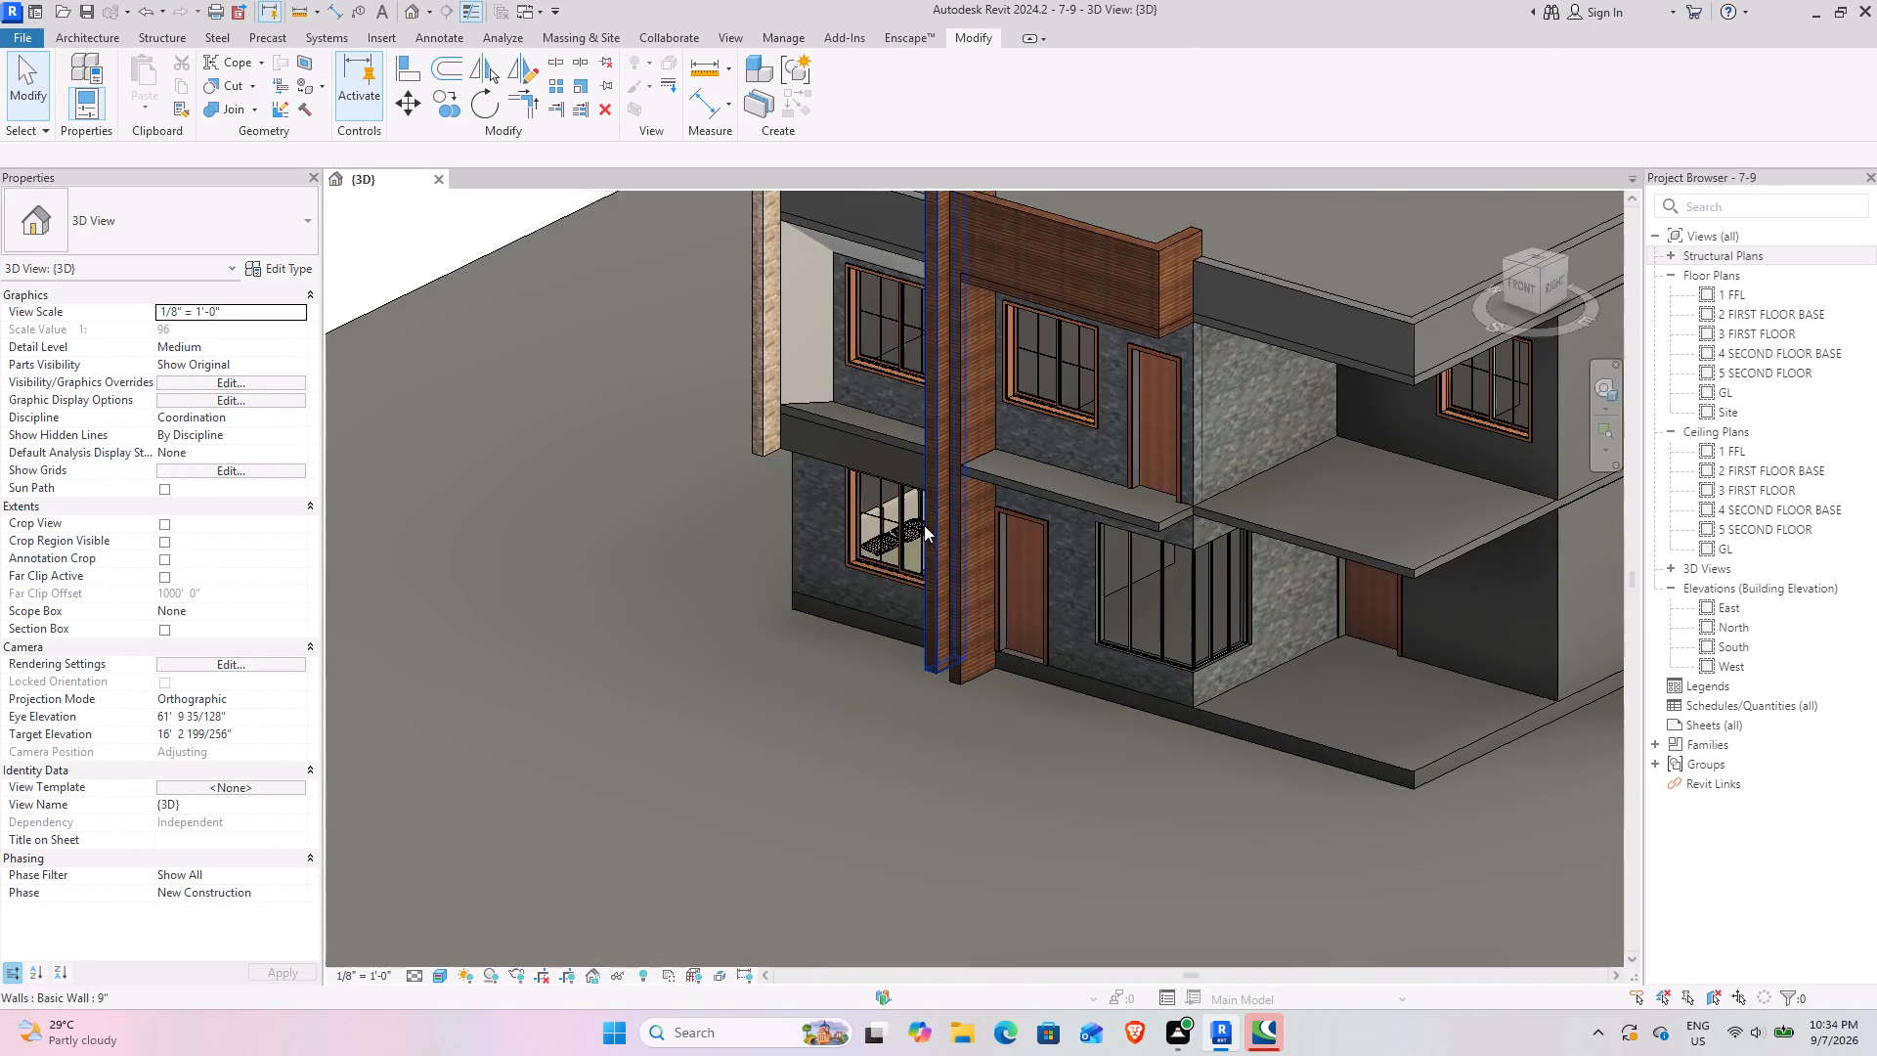
middle_click_drag(924, 525, 792, 507, "shift")
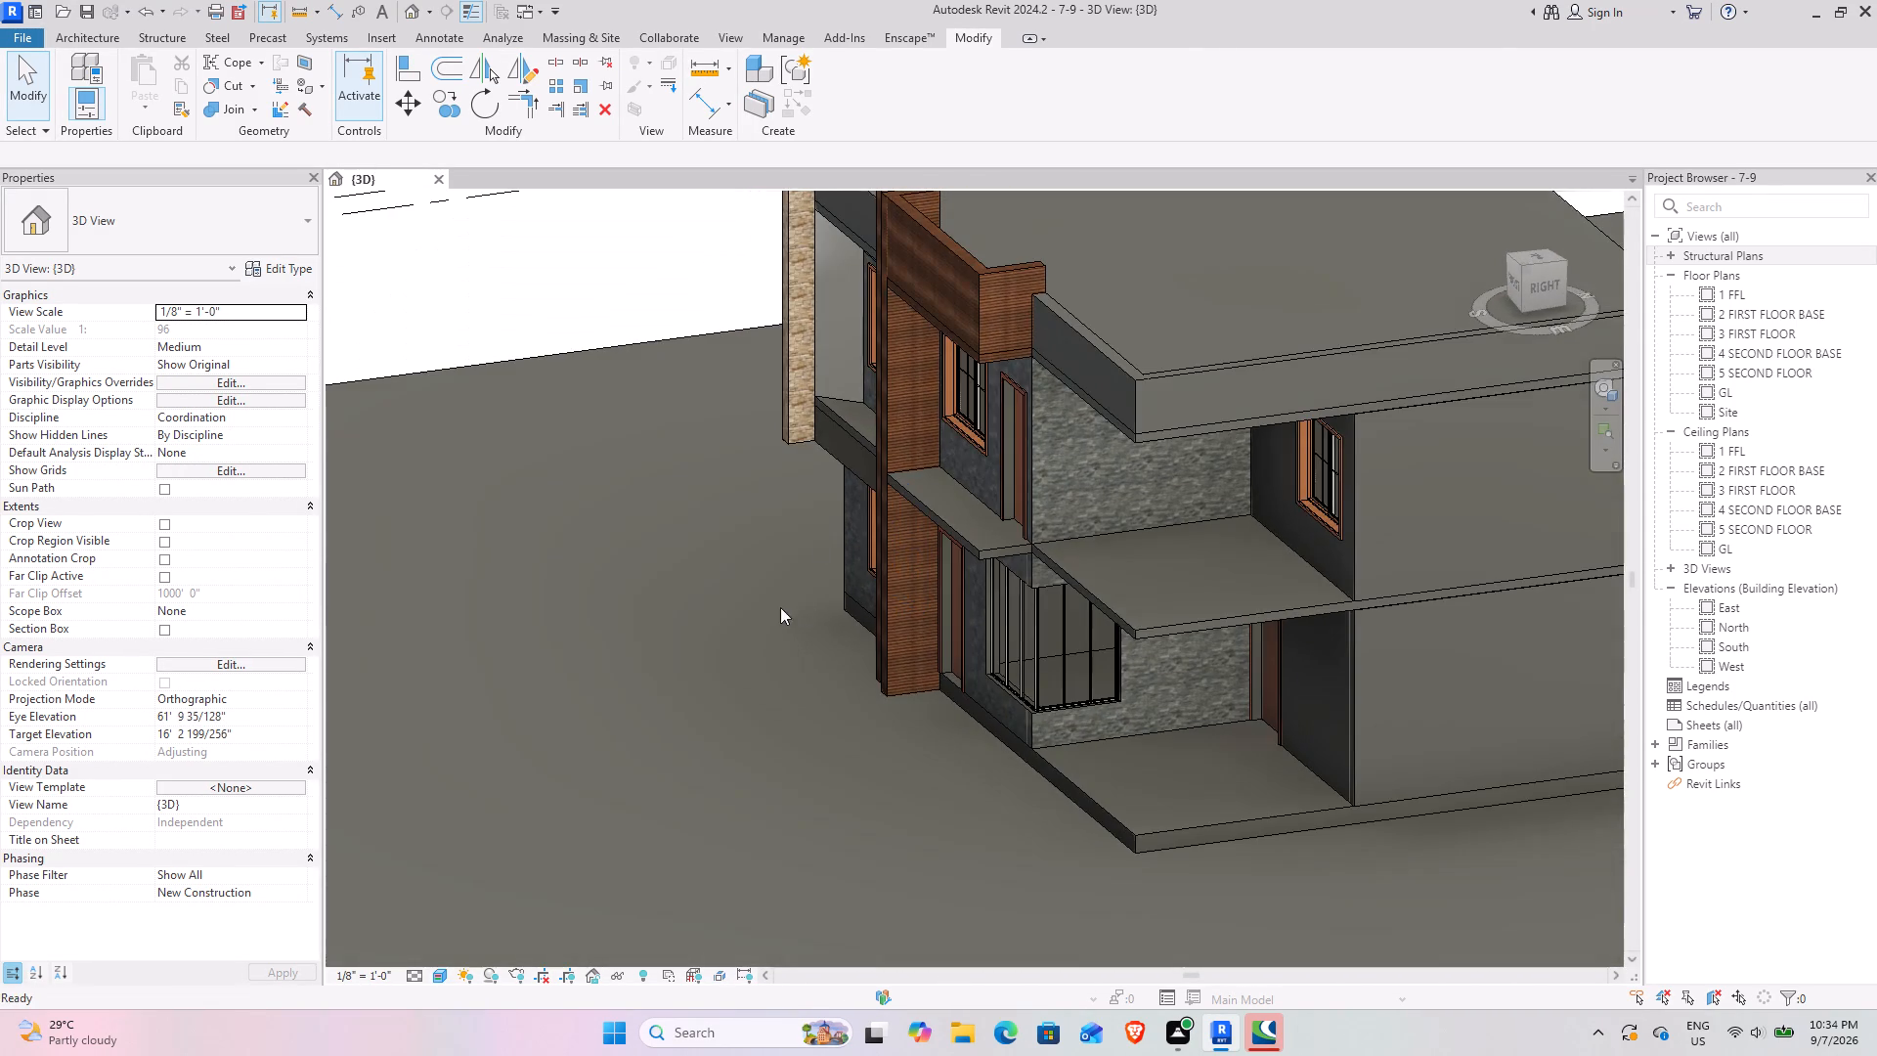
middle_click_drag(780, 607, 1025, 503)
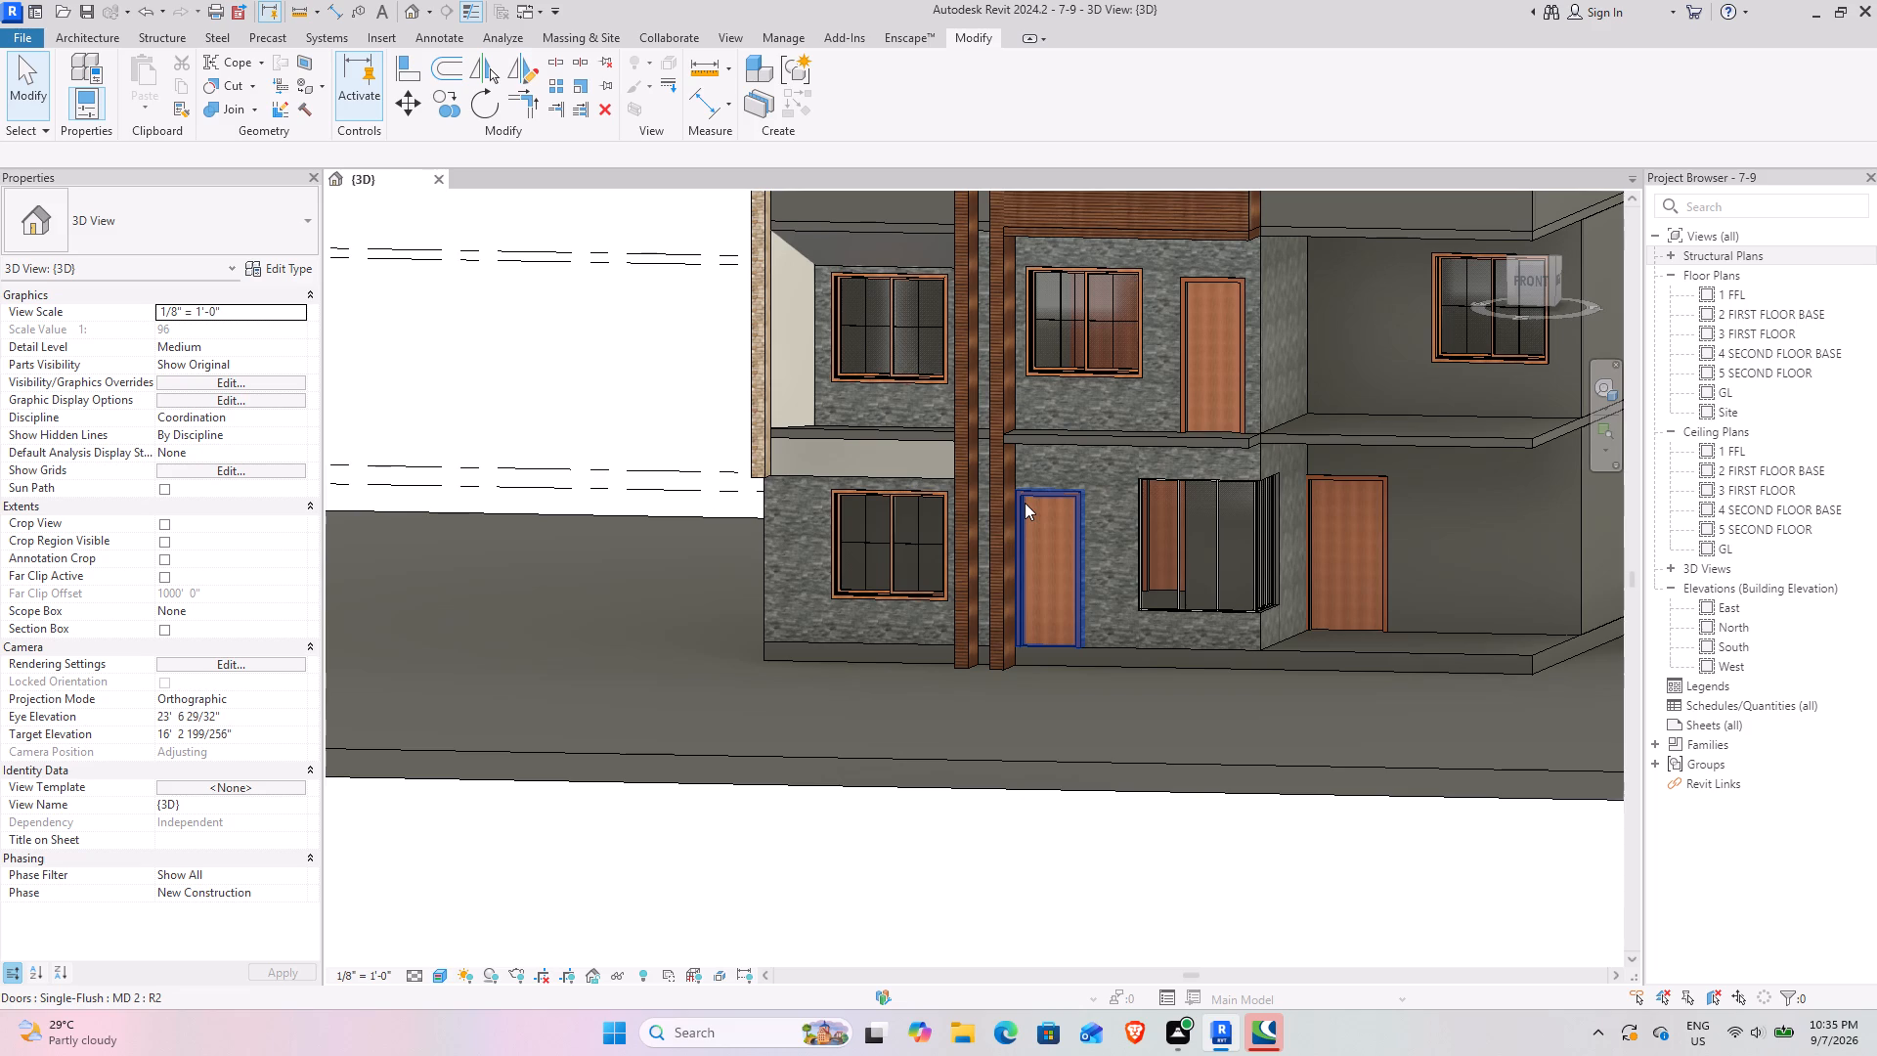
middle_click_drag(1072, 309, 874, 572)
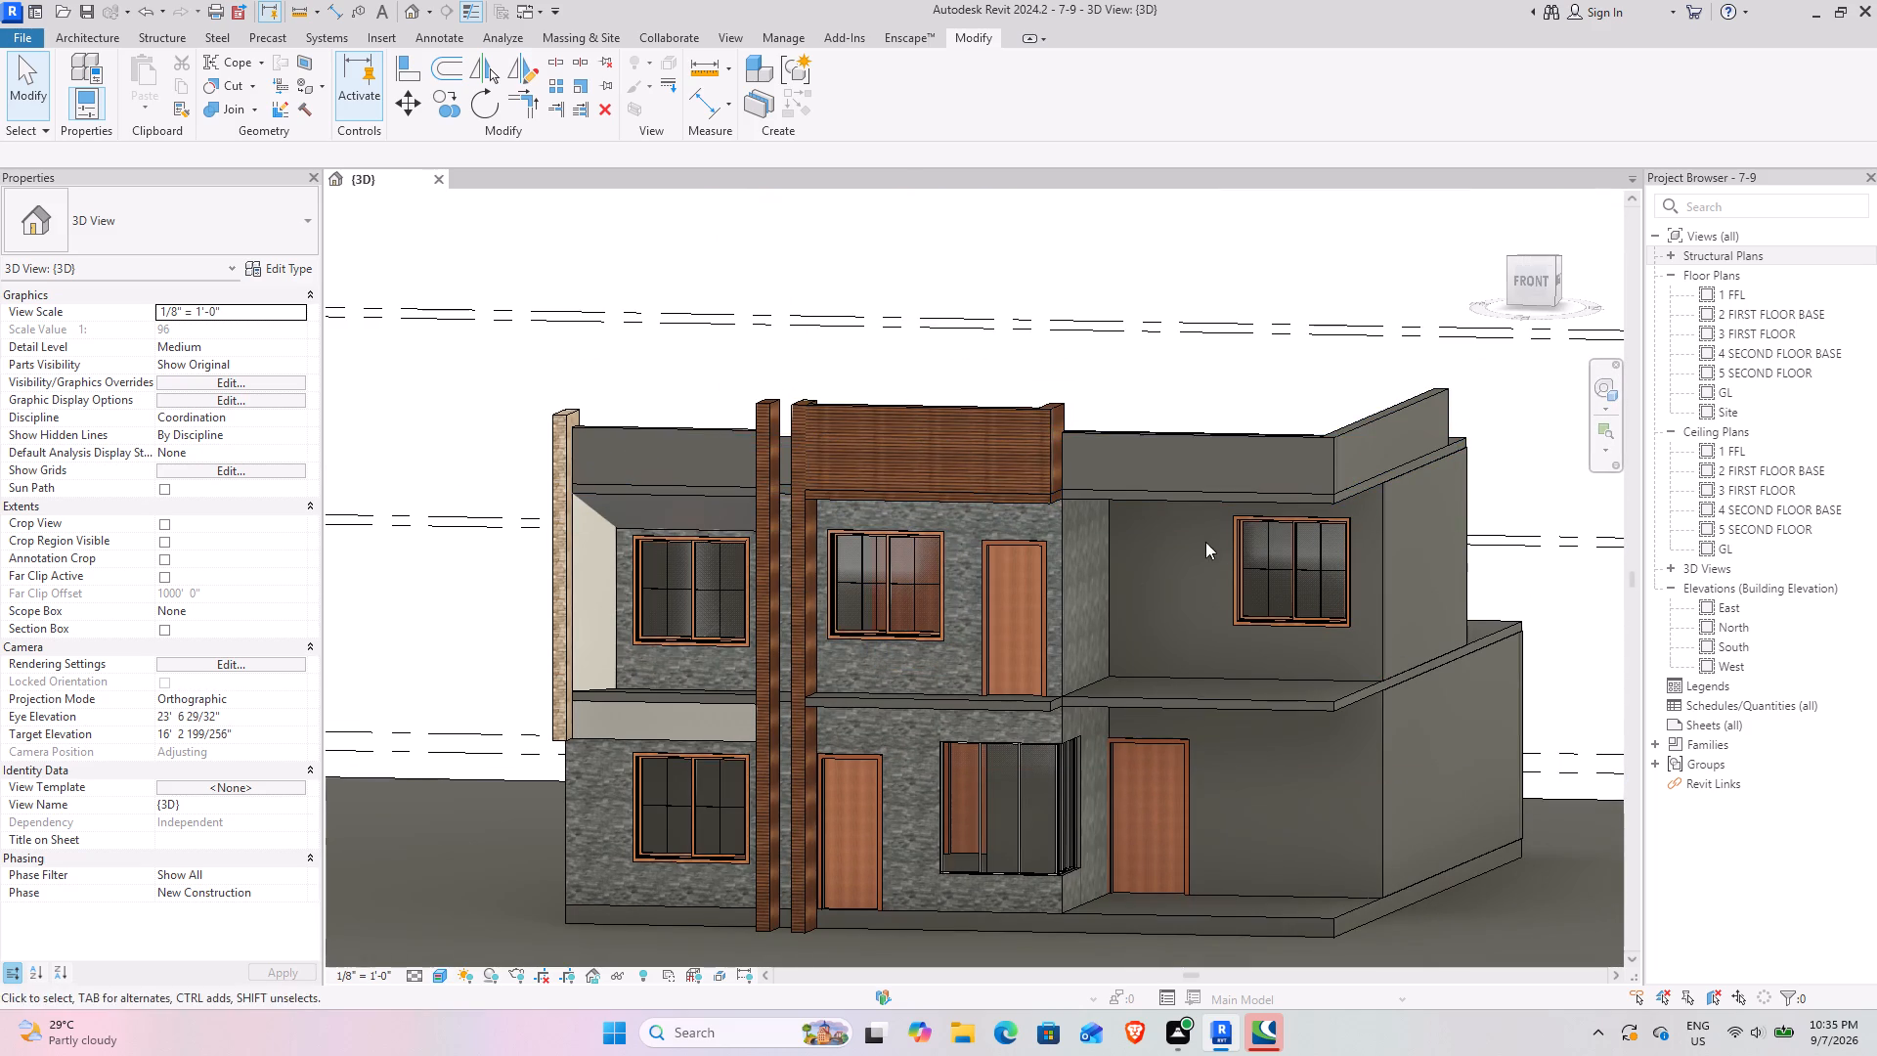
Inspect the roof slab's front edge, the parapet above the window recess and the upper-storey facade at close range.
left_click(1145, 493)
left_click(1148, 394)
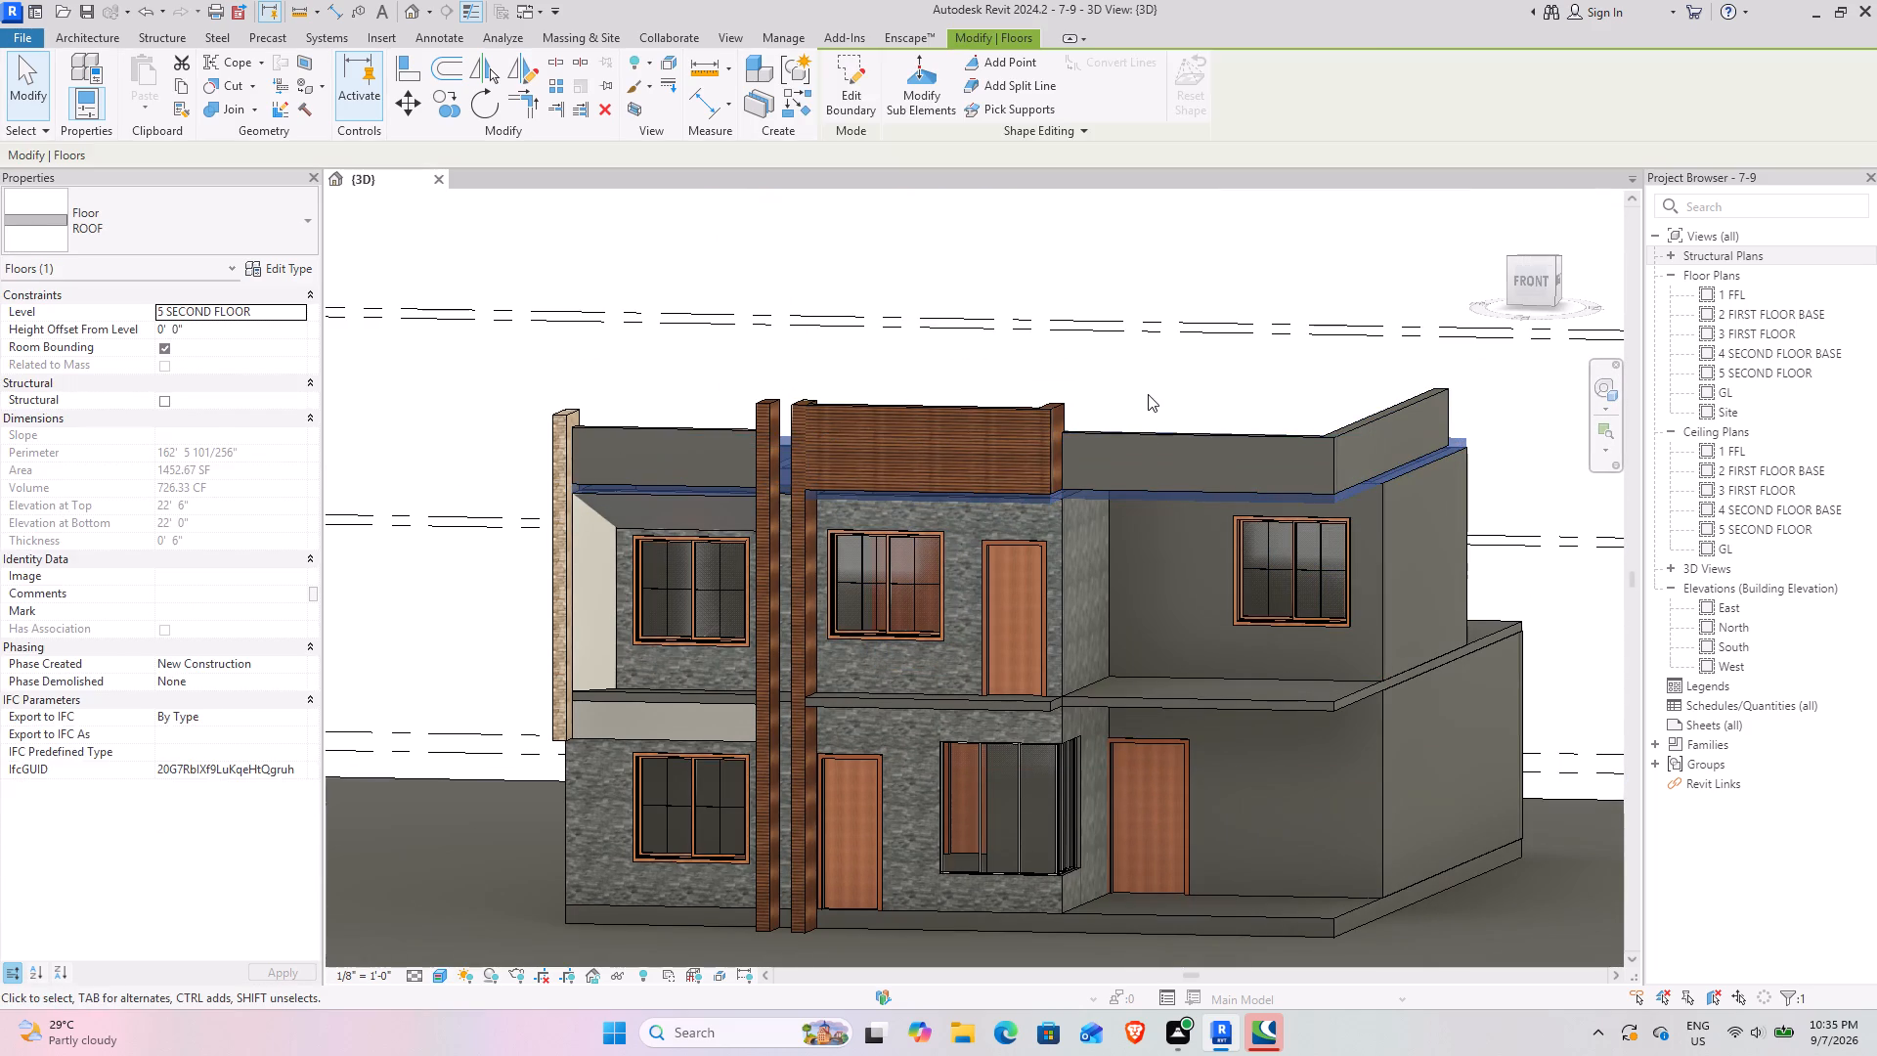
middle_click_drag(829, 487, 731, 441, "shift")
scroll(656, 454, "up", 8)
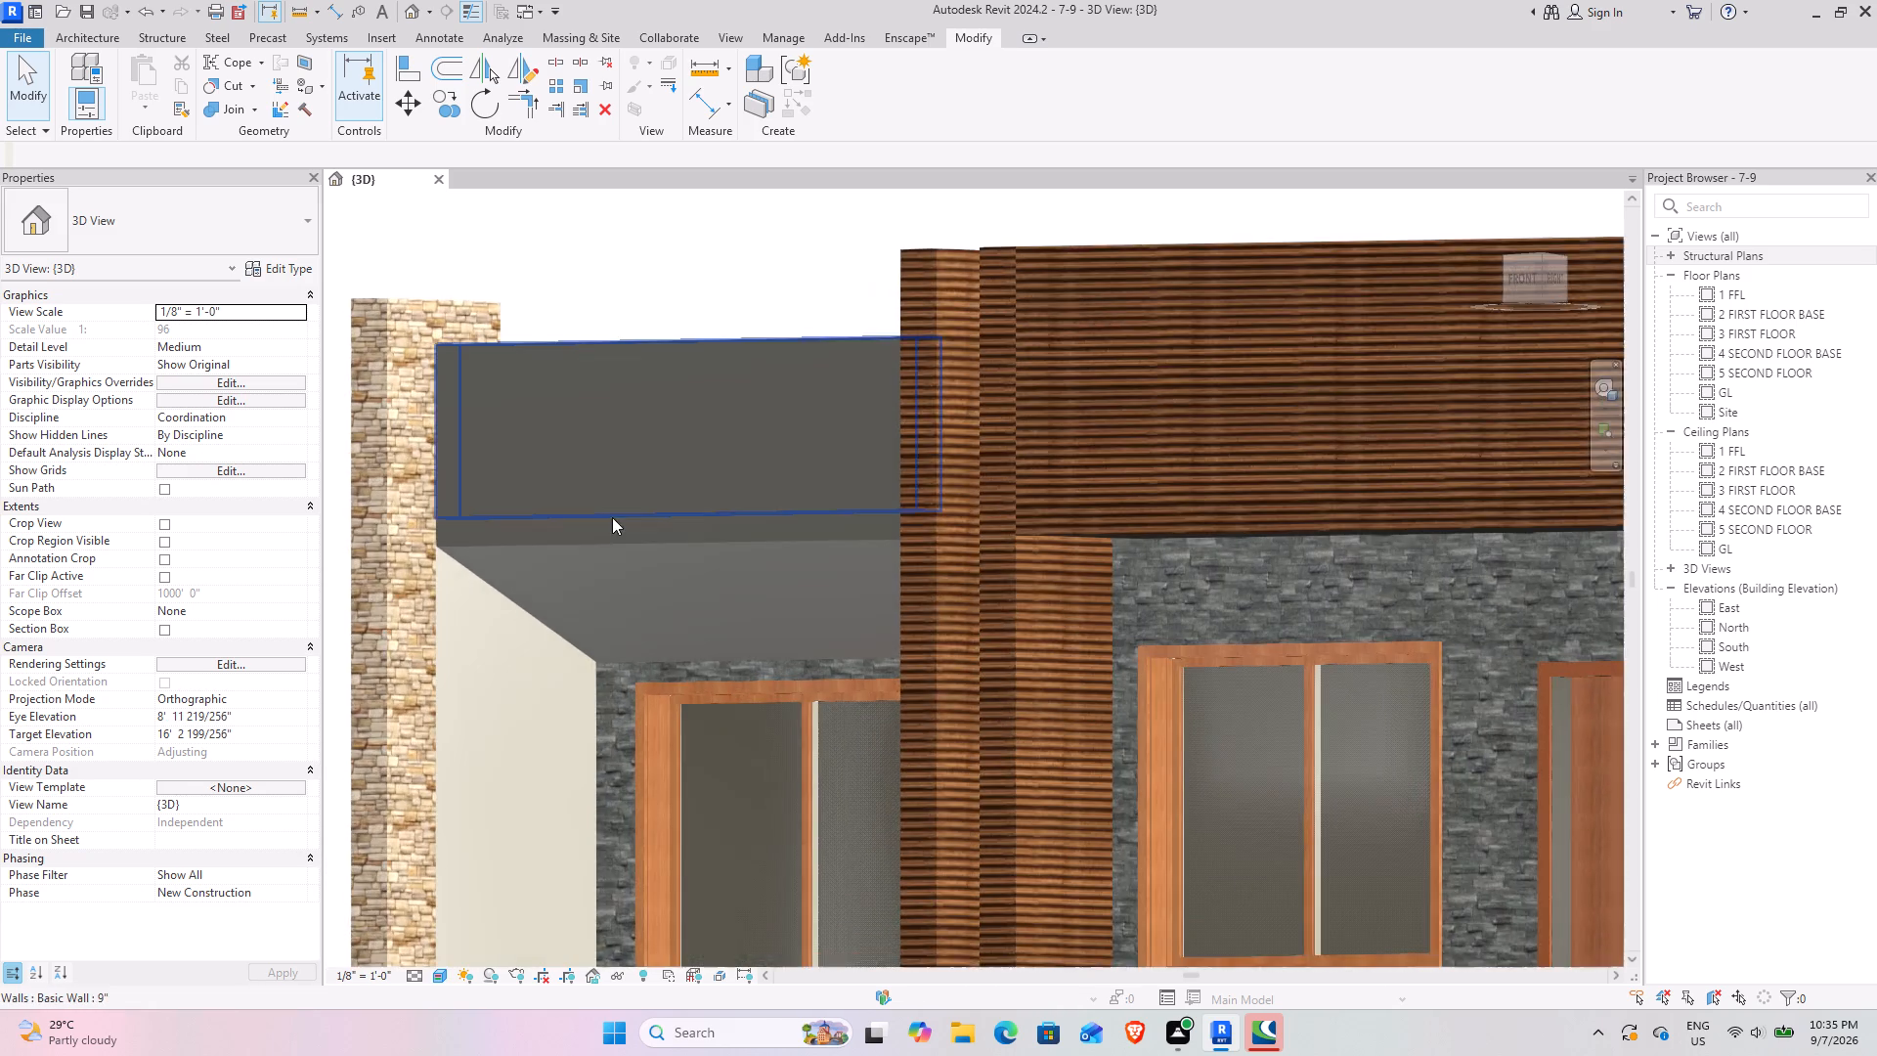
middle_click_drag(611, 517, 859, 427, "shift")
middle_click_drag(888, 526, 919, 358, "shift")
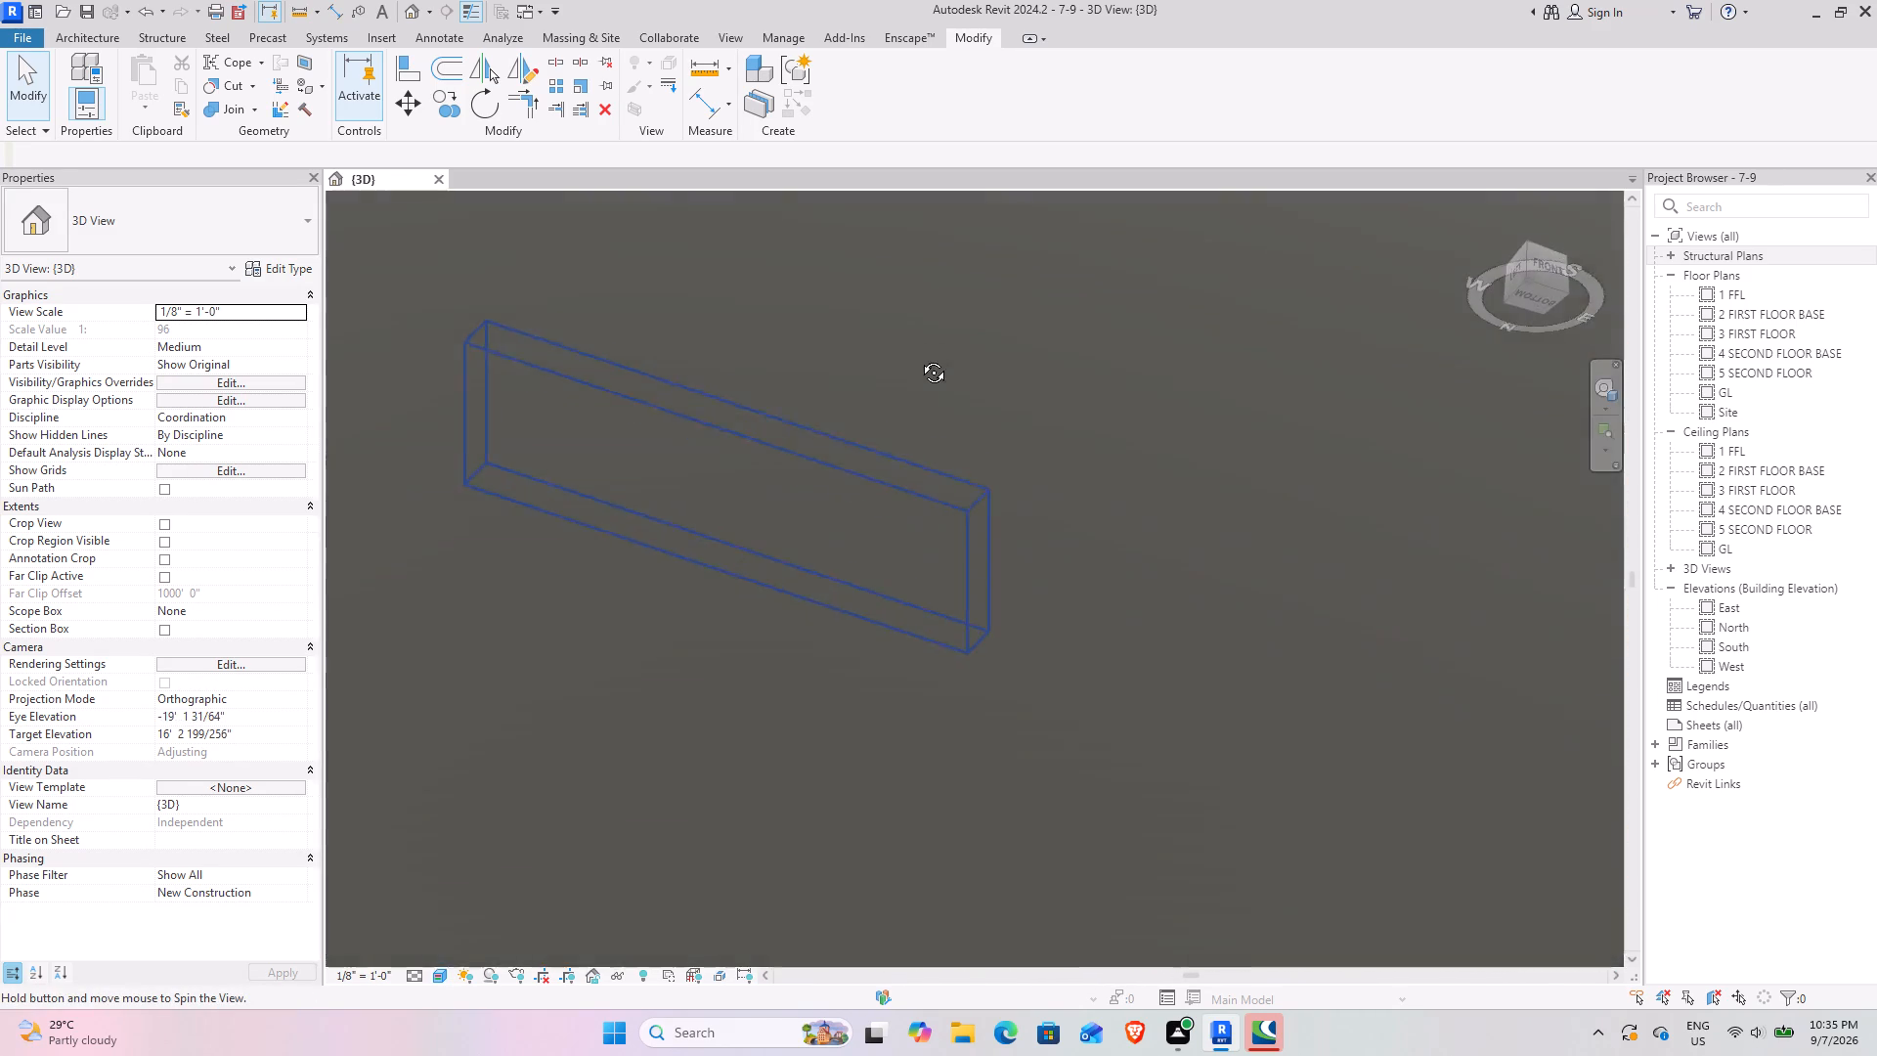
middle_click_drag(919, 358, 787, 597, "shift")
scroll(784, 572, "down", 4)
middle_click_drag(844, 529, 751, 599, "shift")
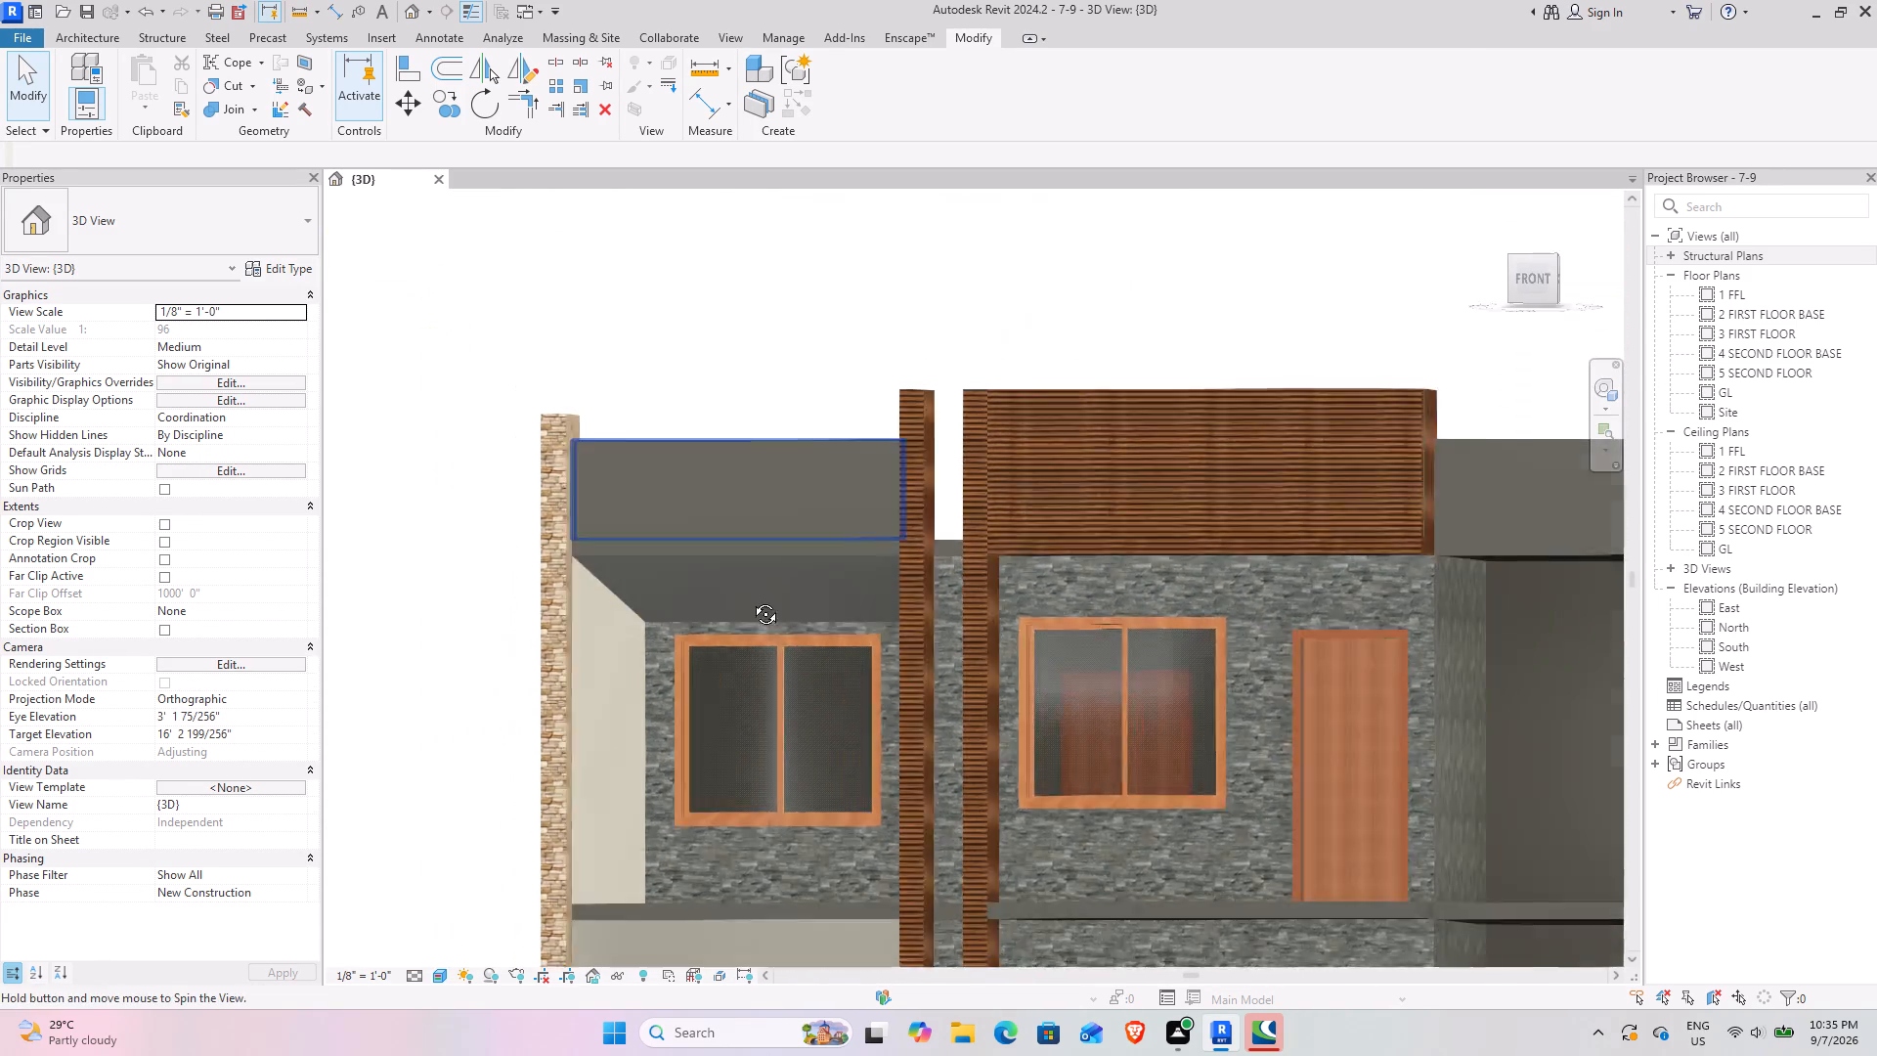
middle_click_drag(751, 599, 743, 607, "shift")
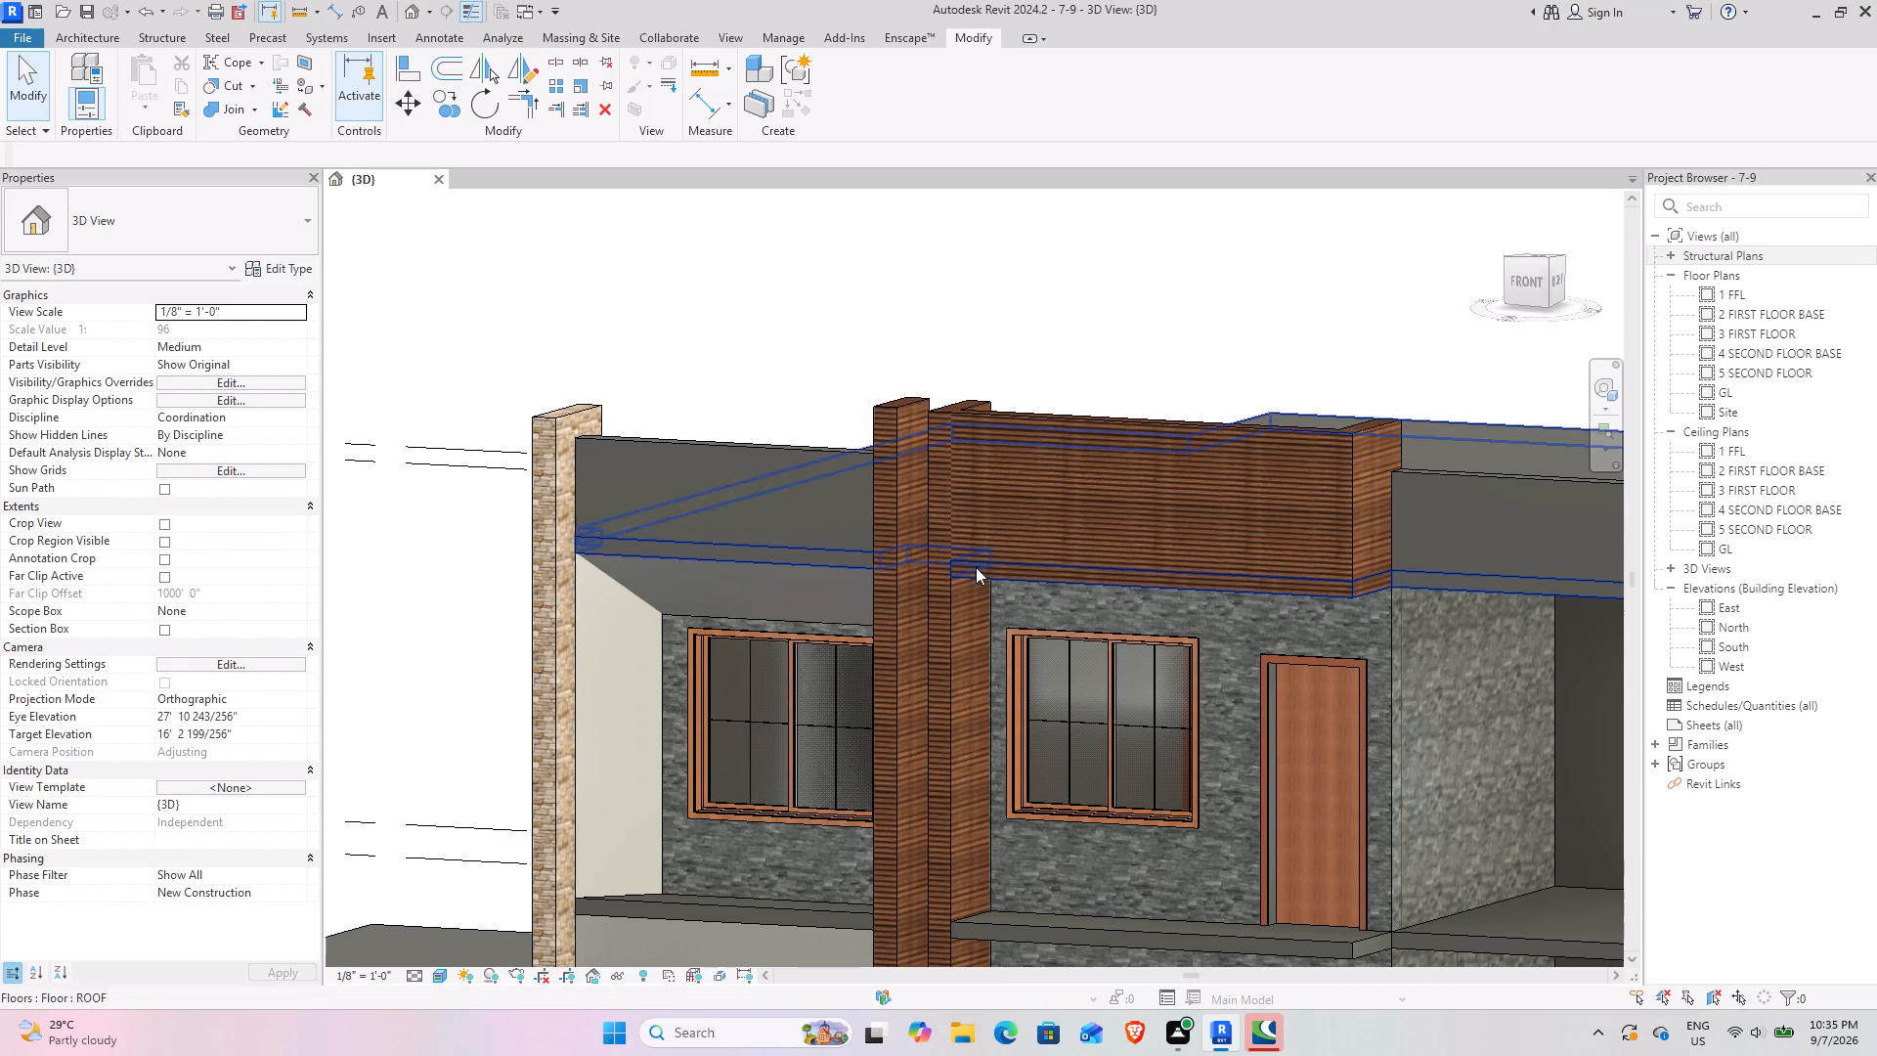
middle_click_drag(800, 679, 795, 456)
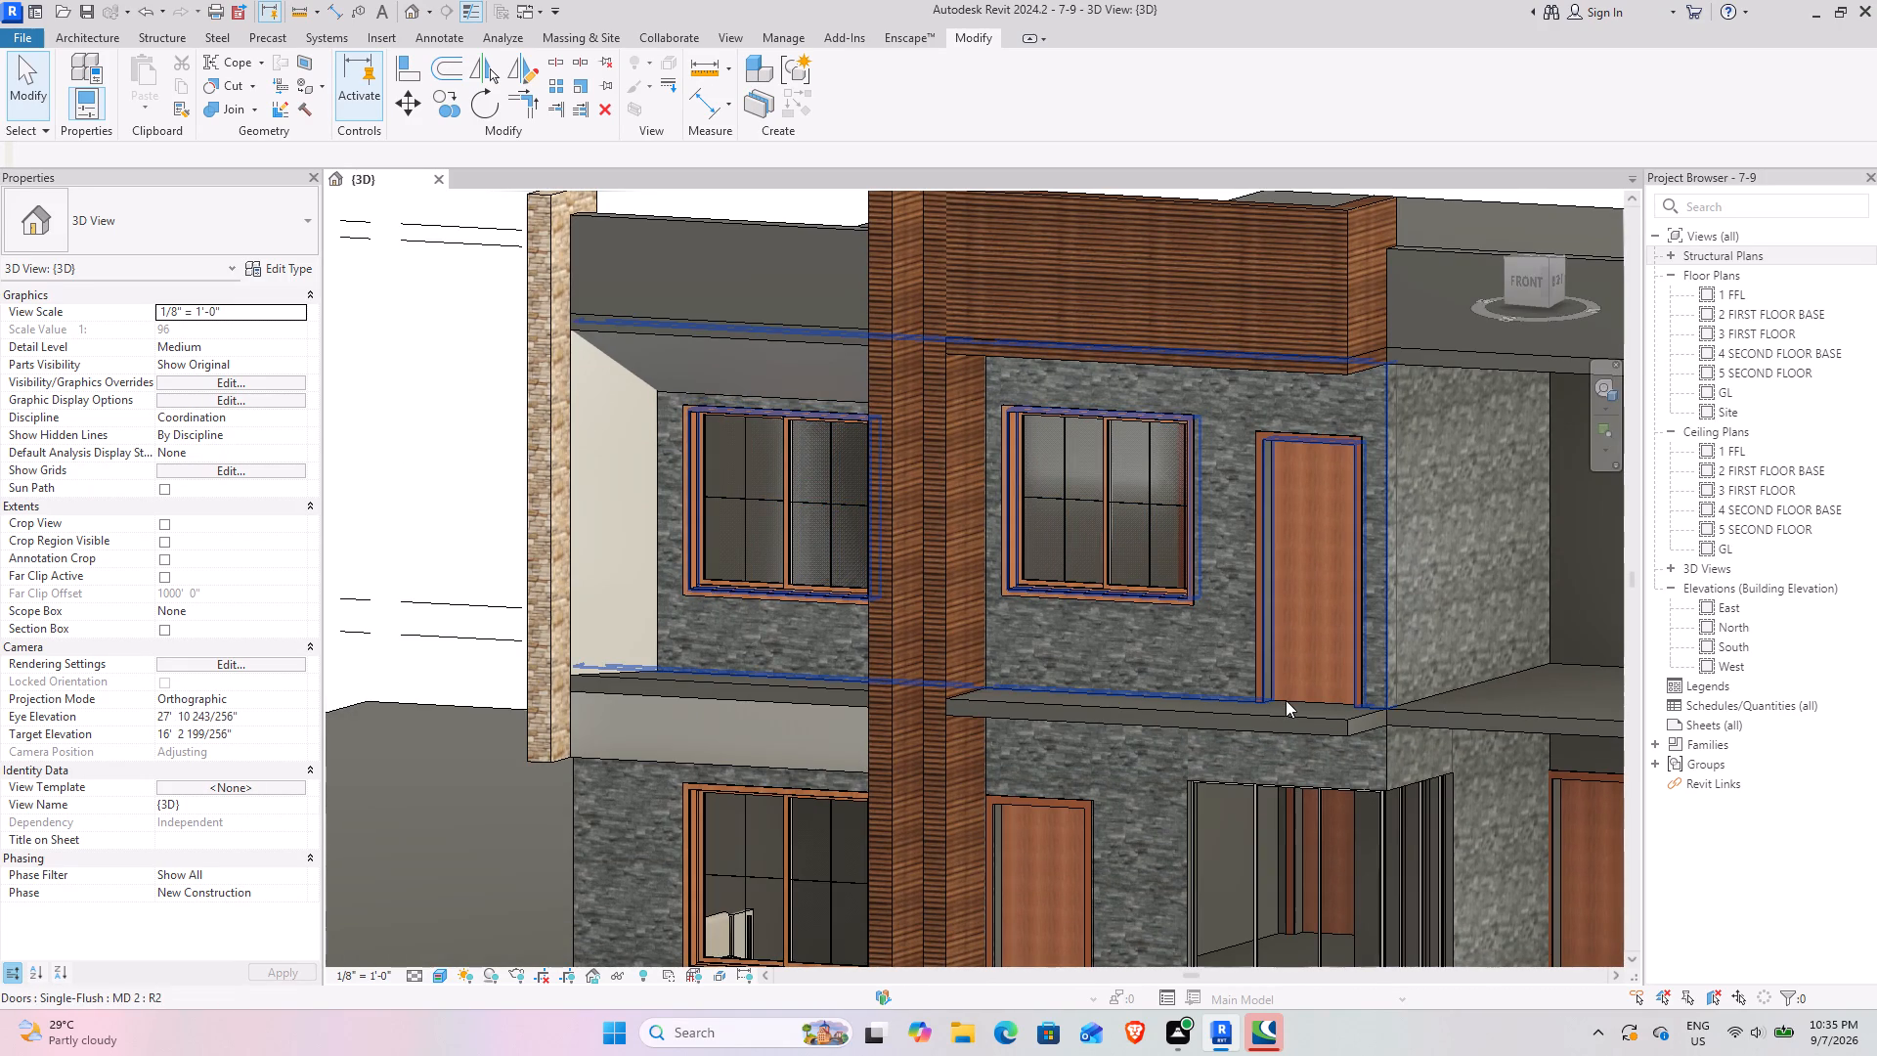
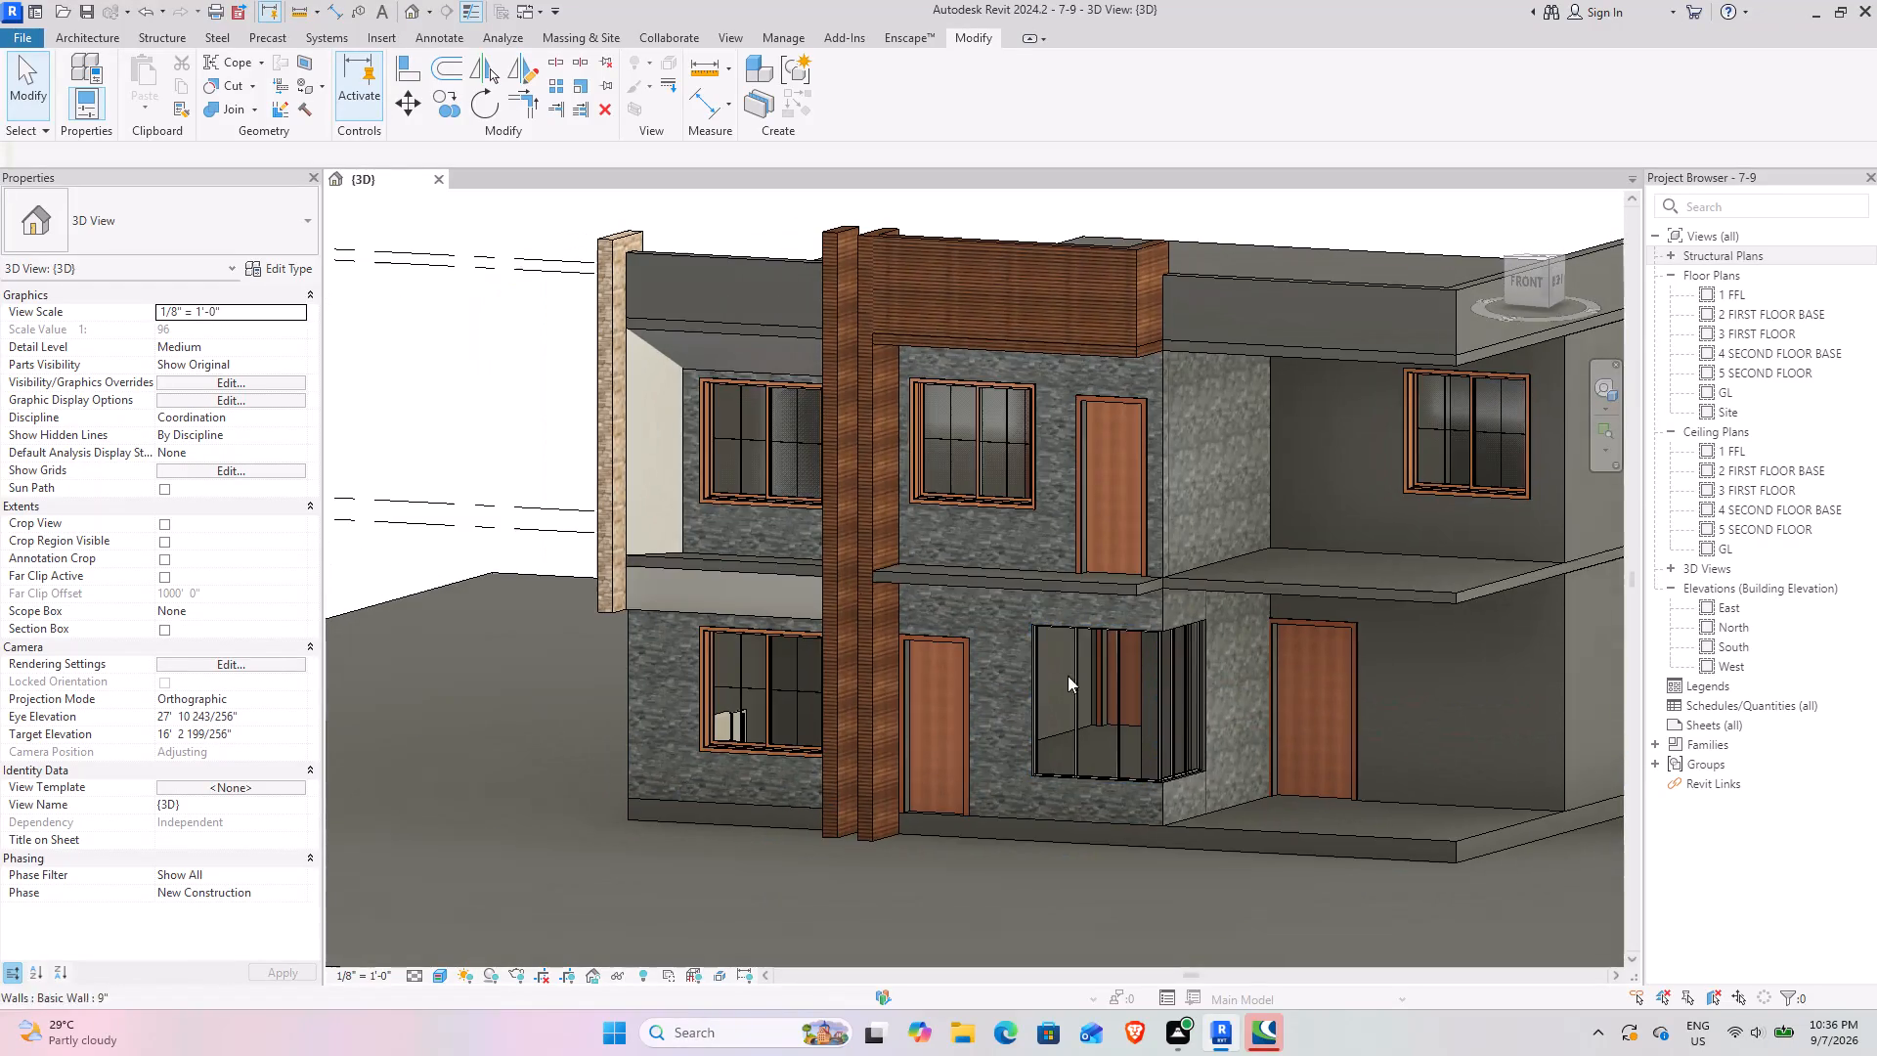
Inspect the upper-storey front door beside the window at close range, checking its type and properties.
scroll(967, 456, "up", 2)
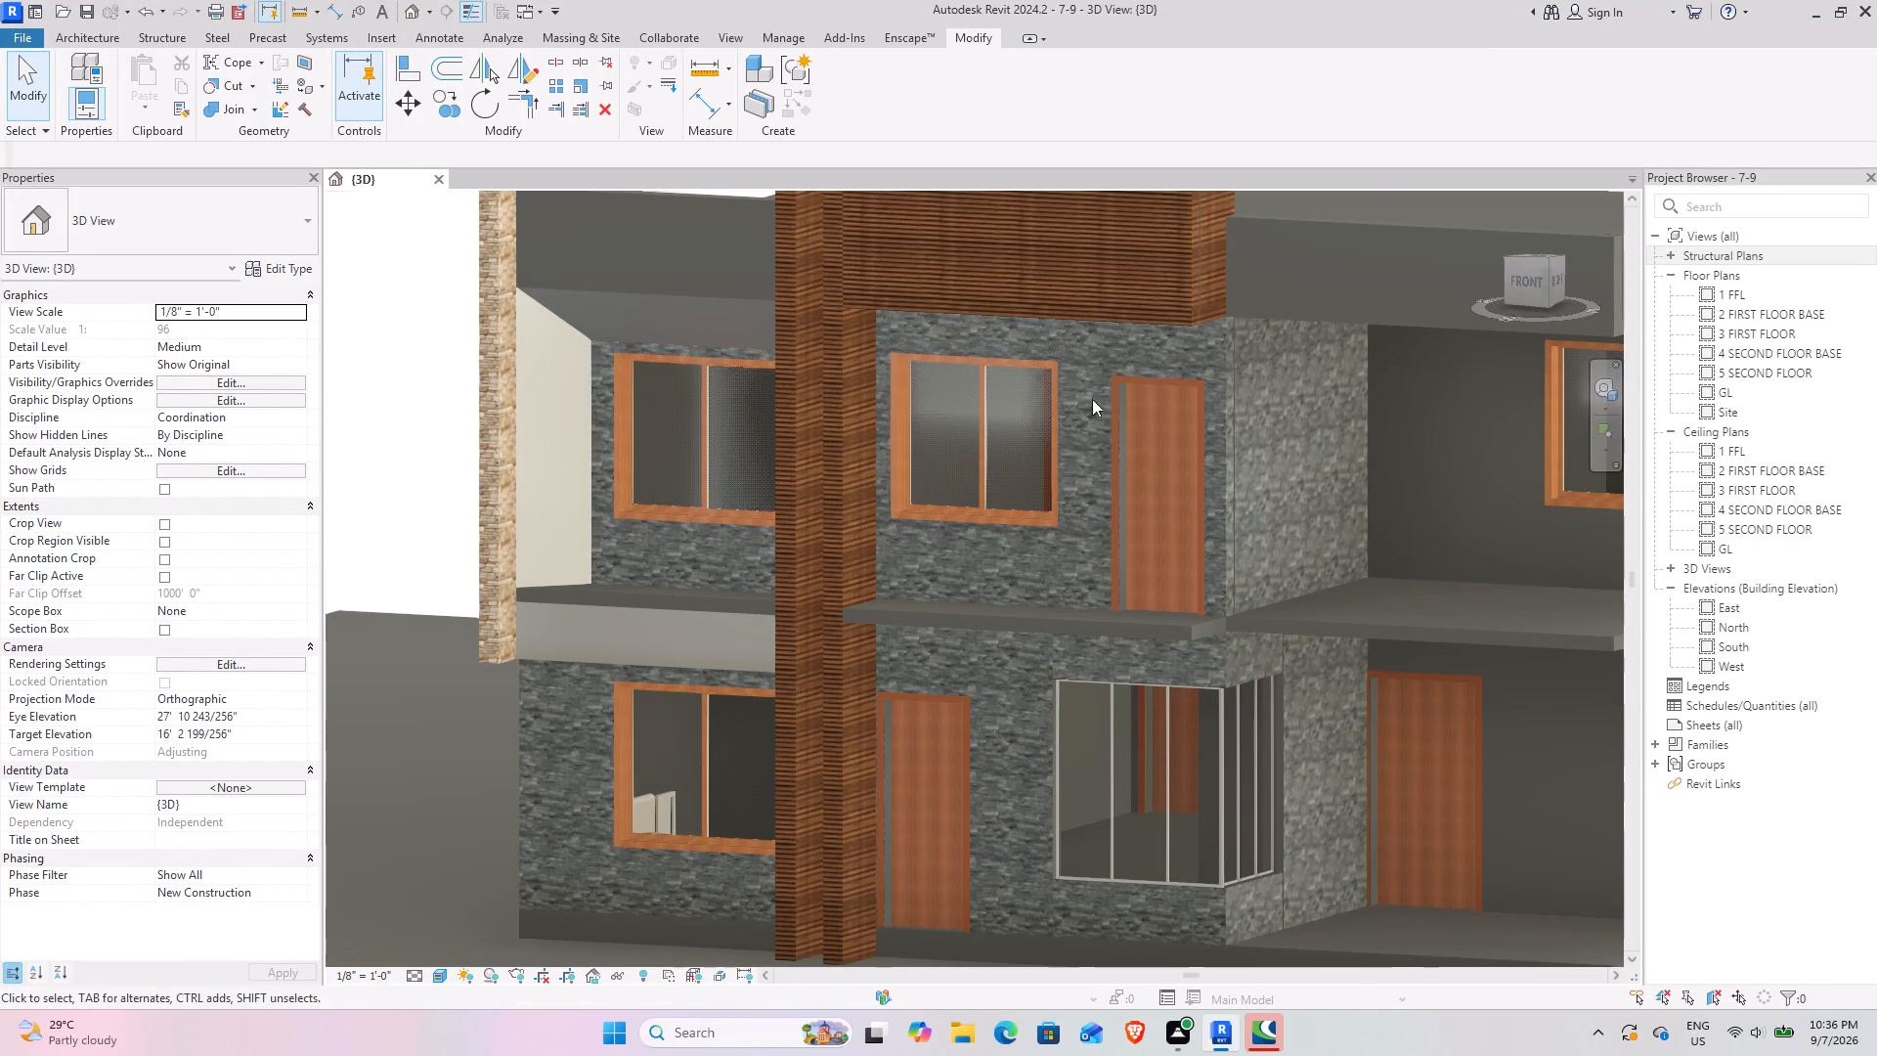
left_click(1186, 400)
left_click(1187, 389)
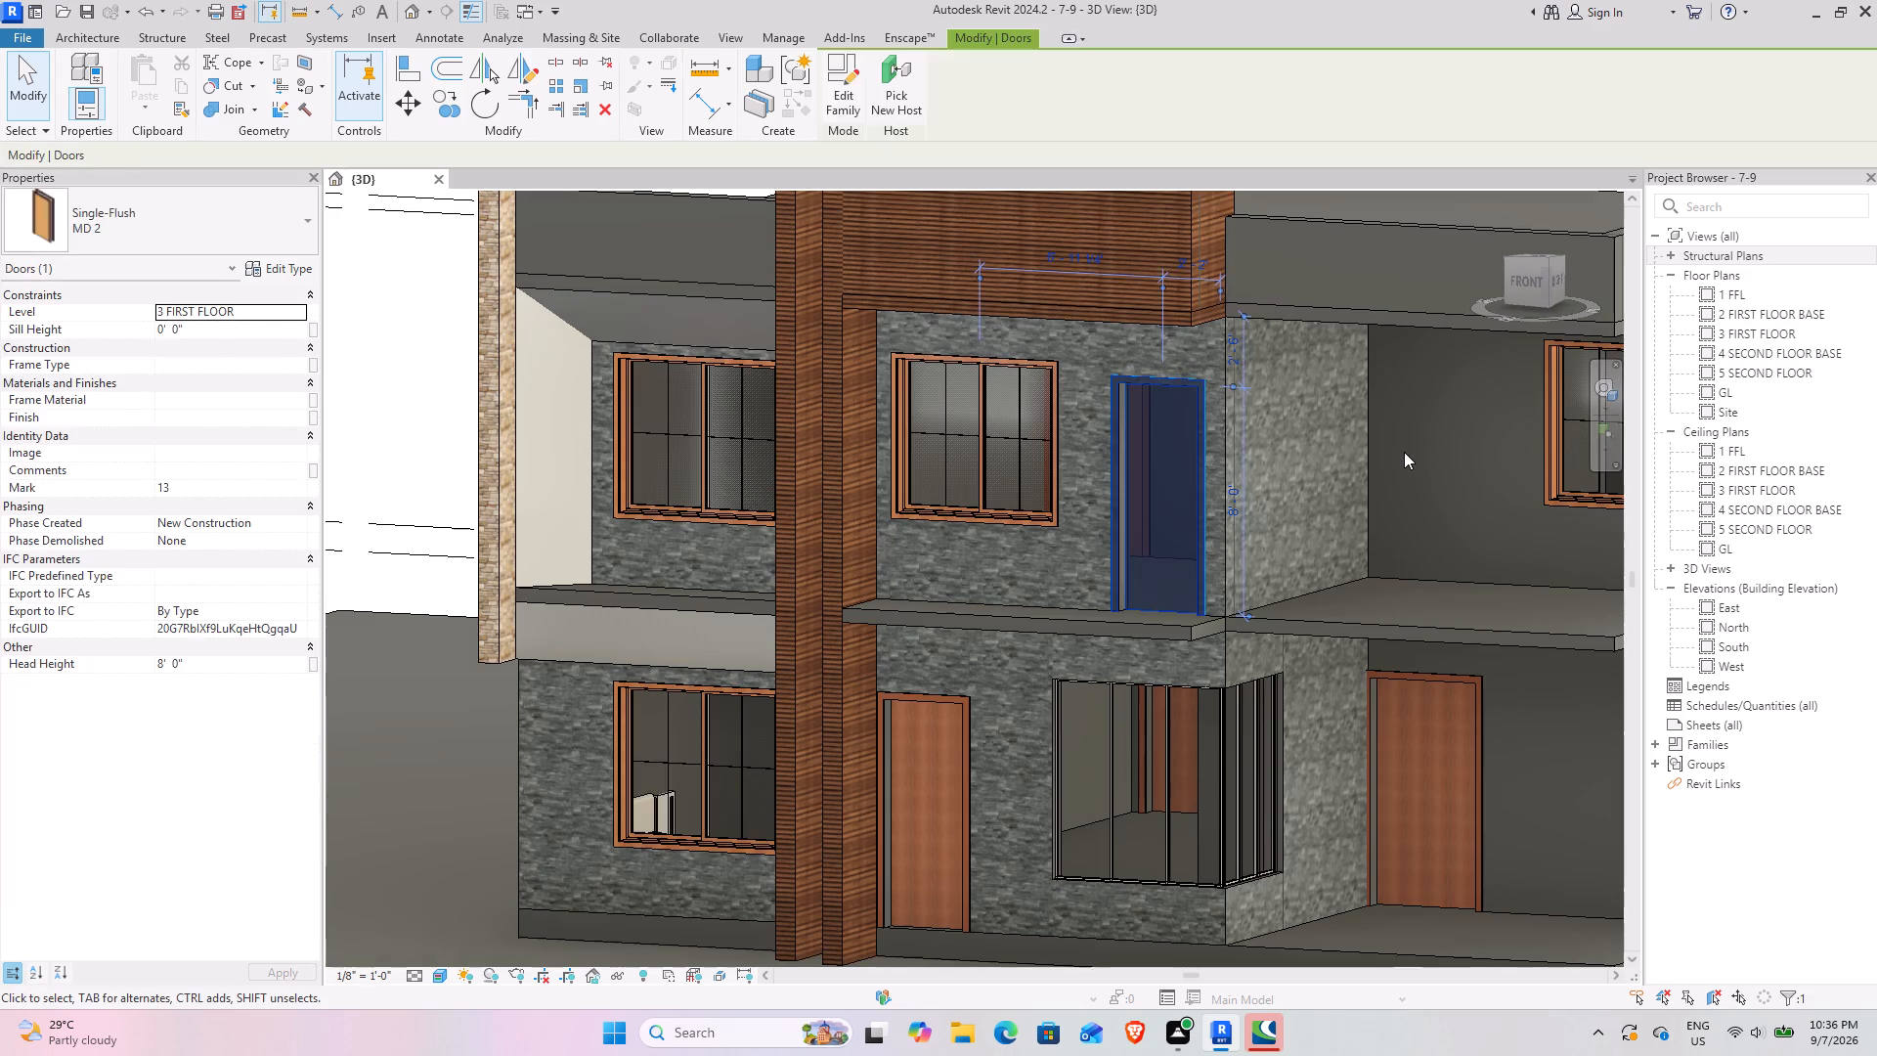
left_click(1421, 453)
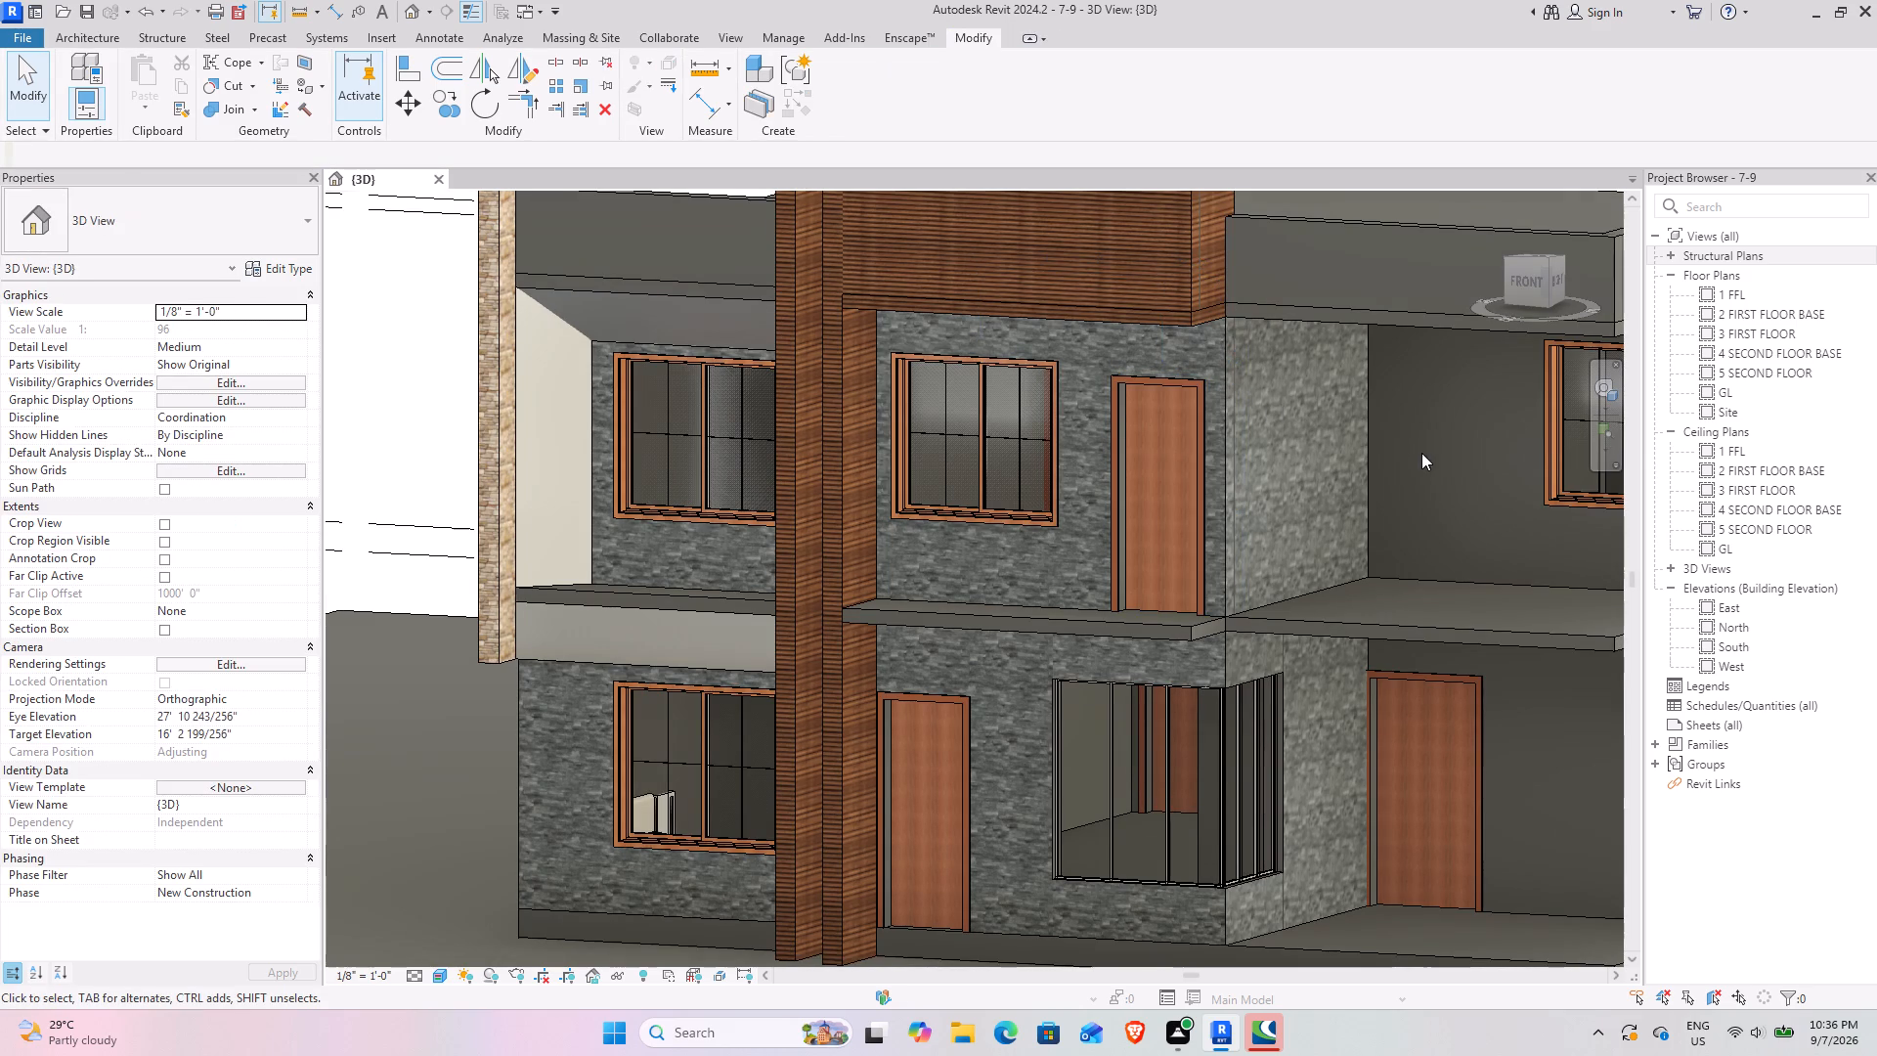
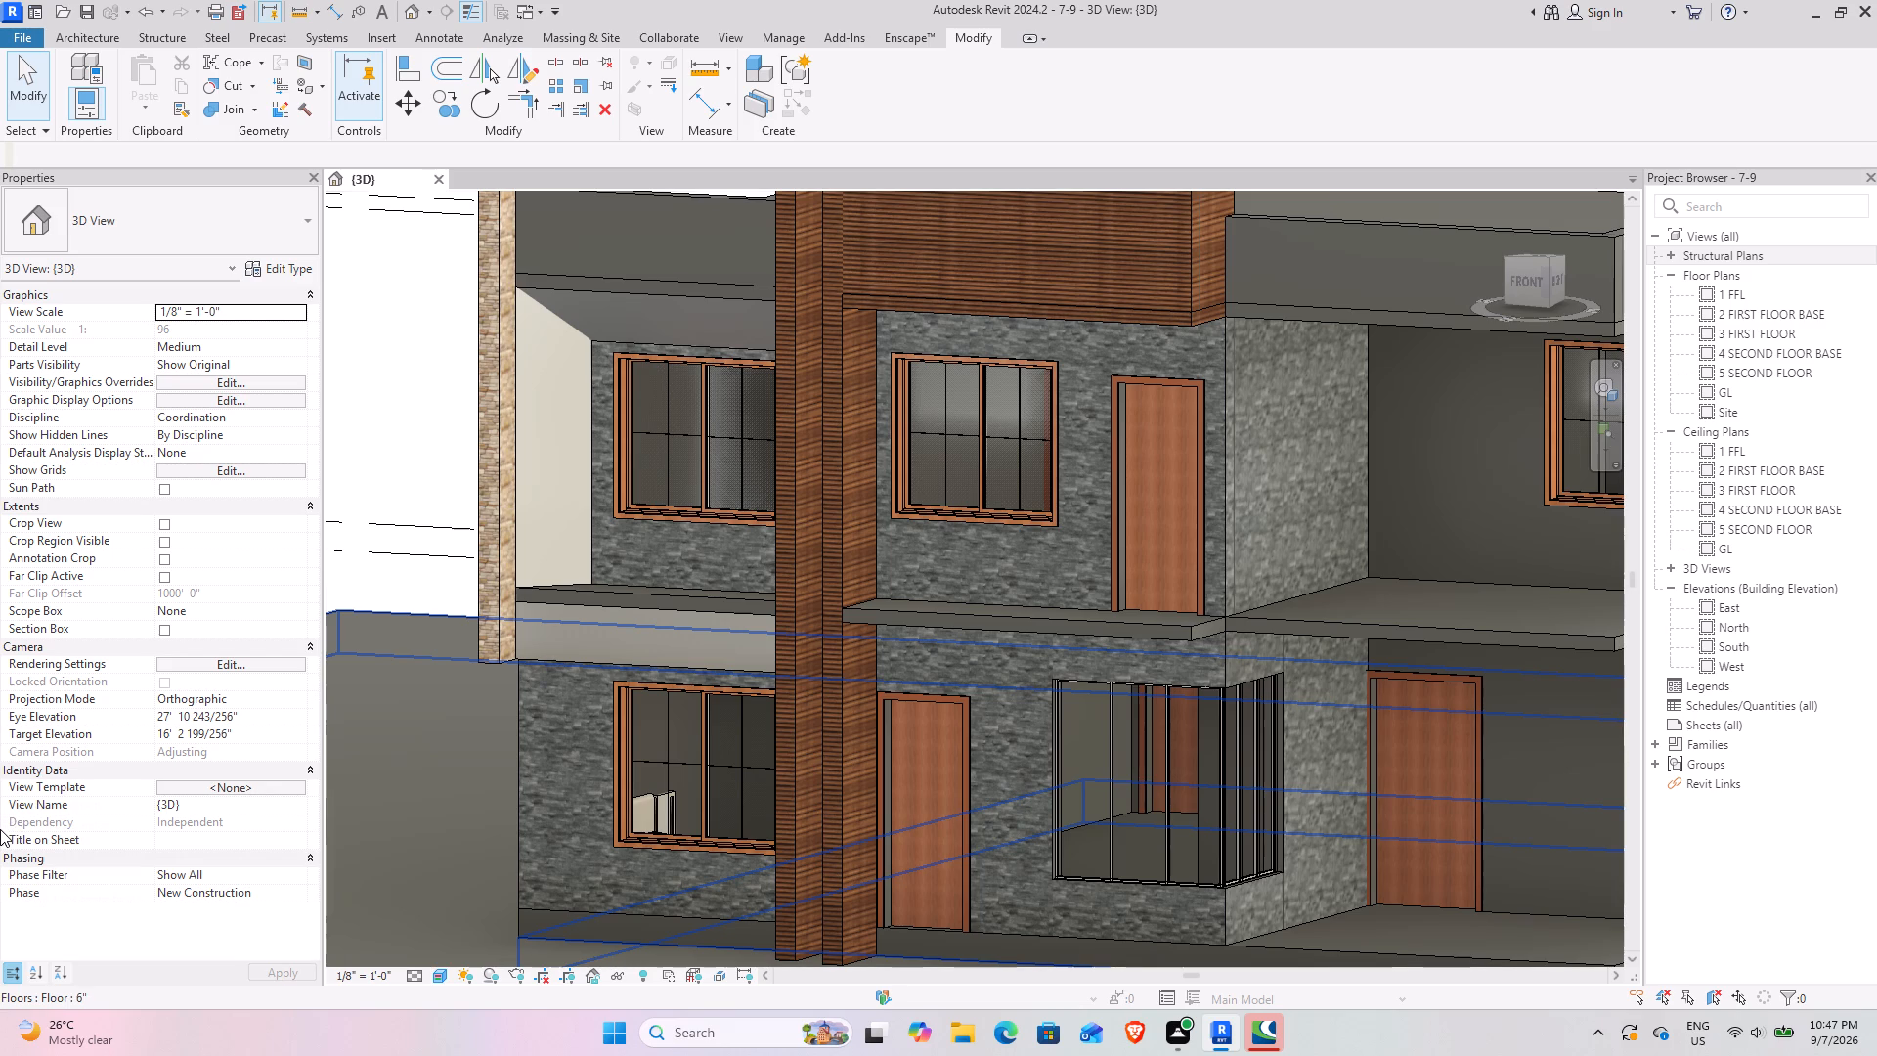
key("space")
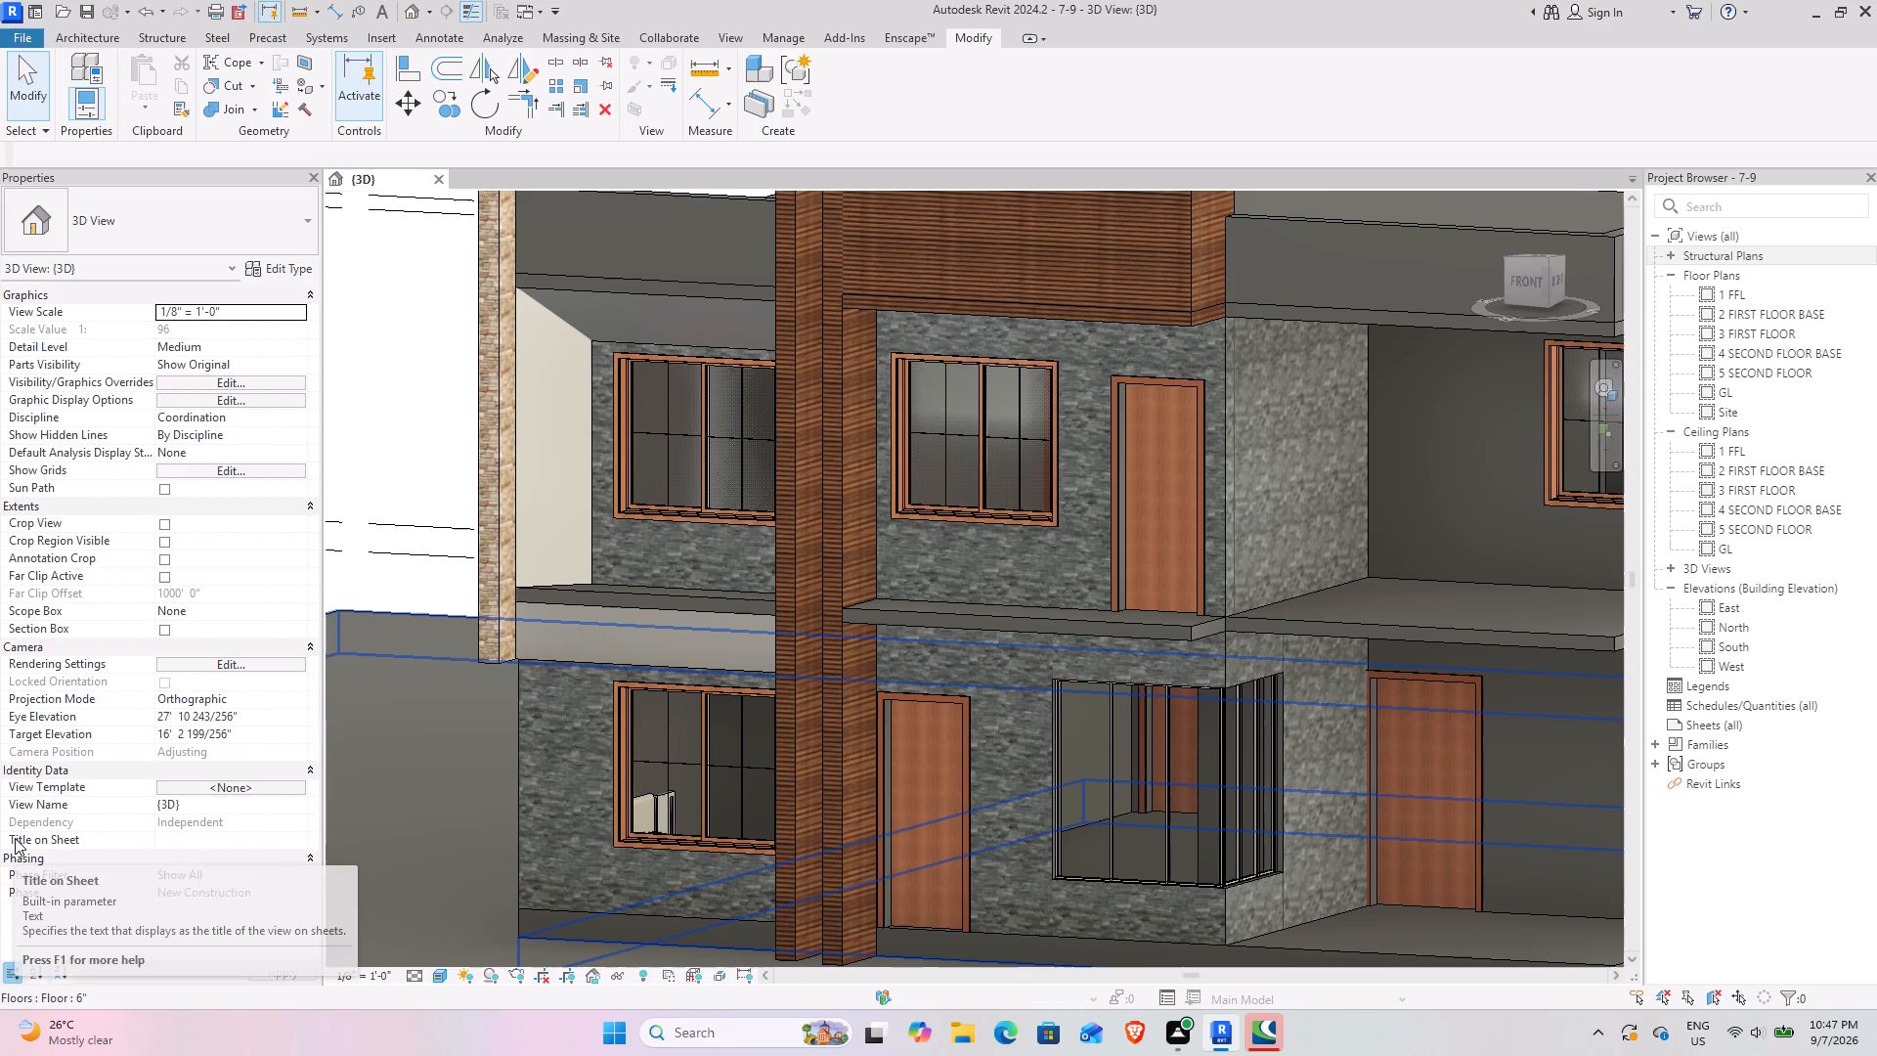
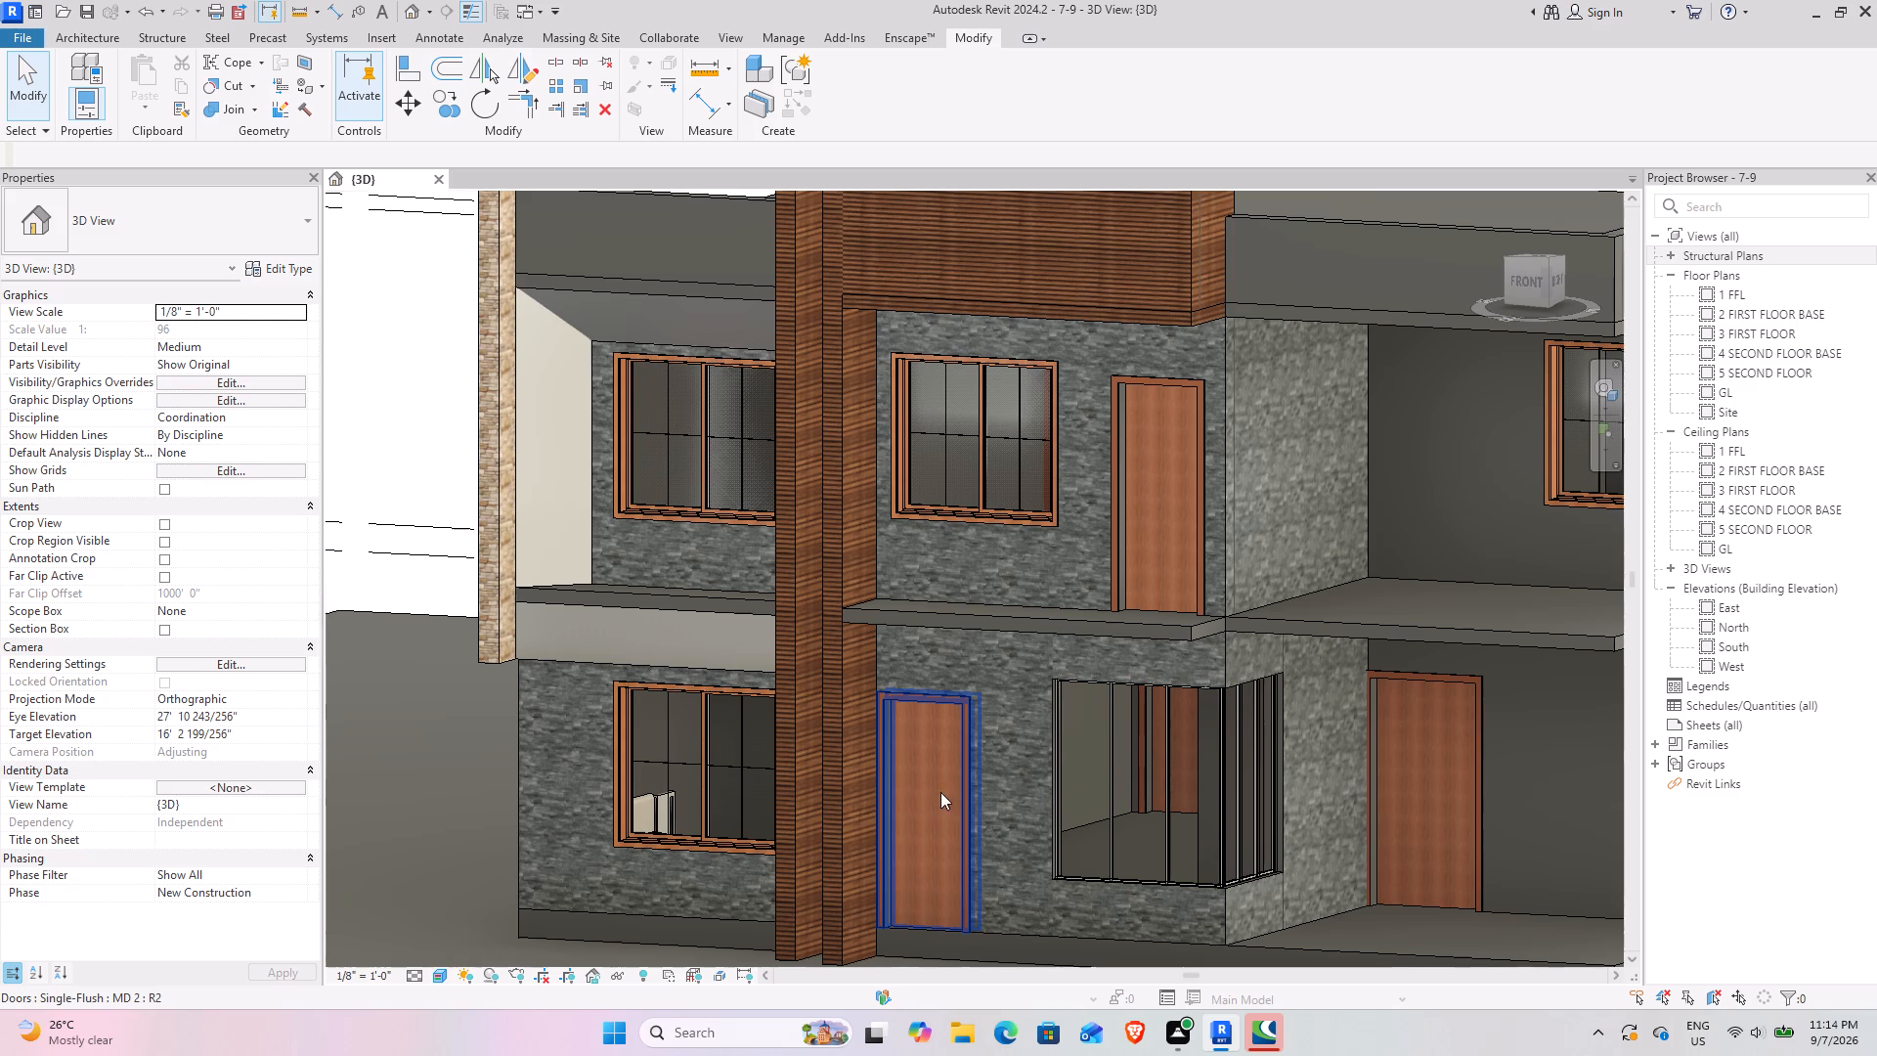
Examine the ground-floor corner curtain walls beside the entrance doors and the overall front facade.
middle_click_drag(1162, 766, 884, 622)
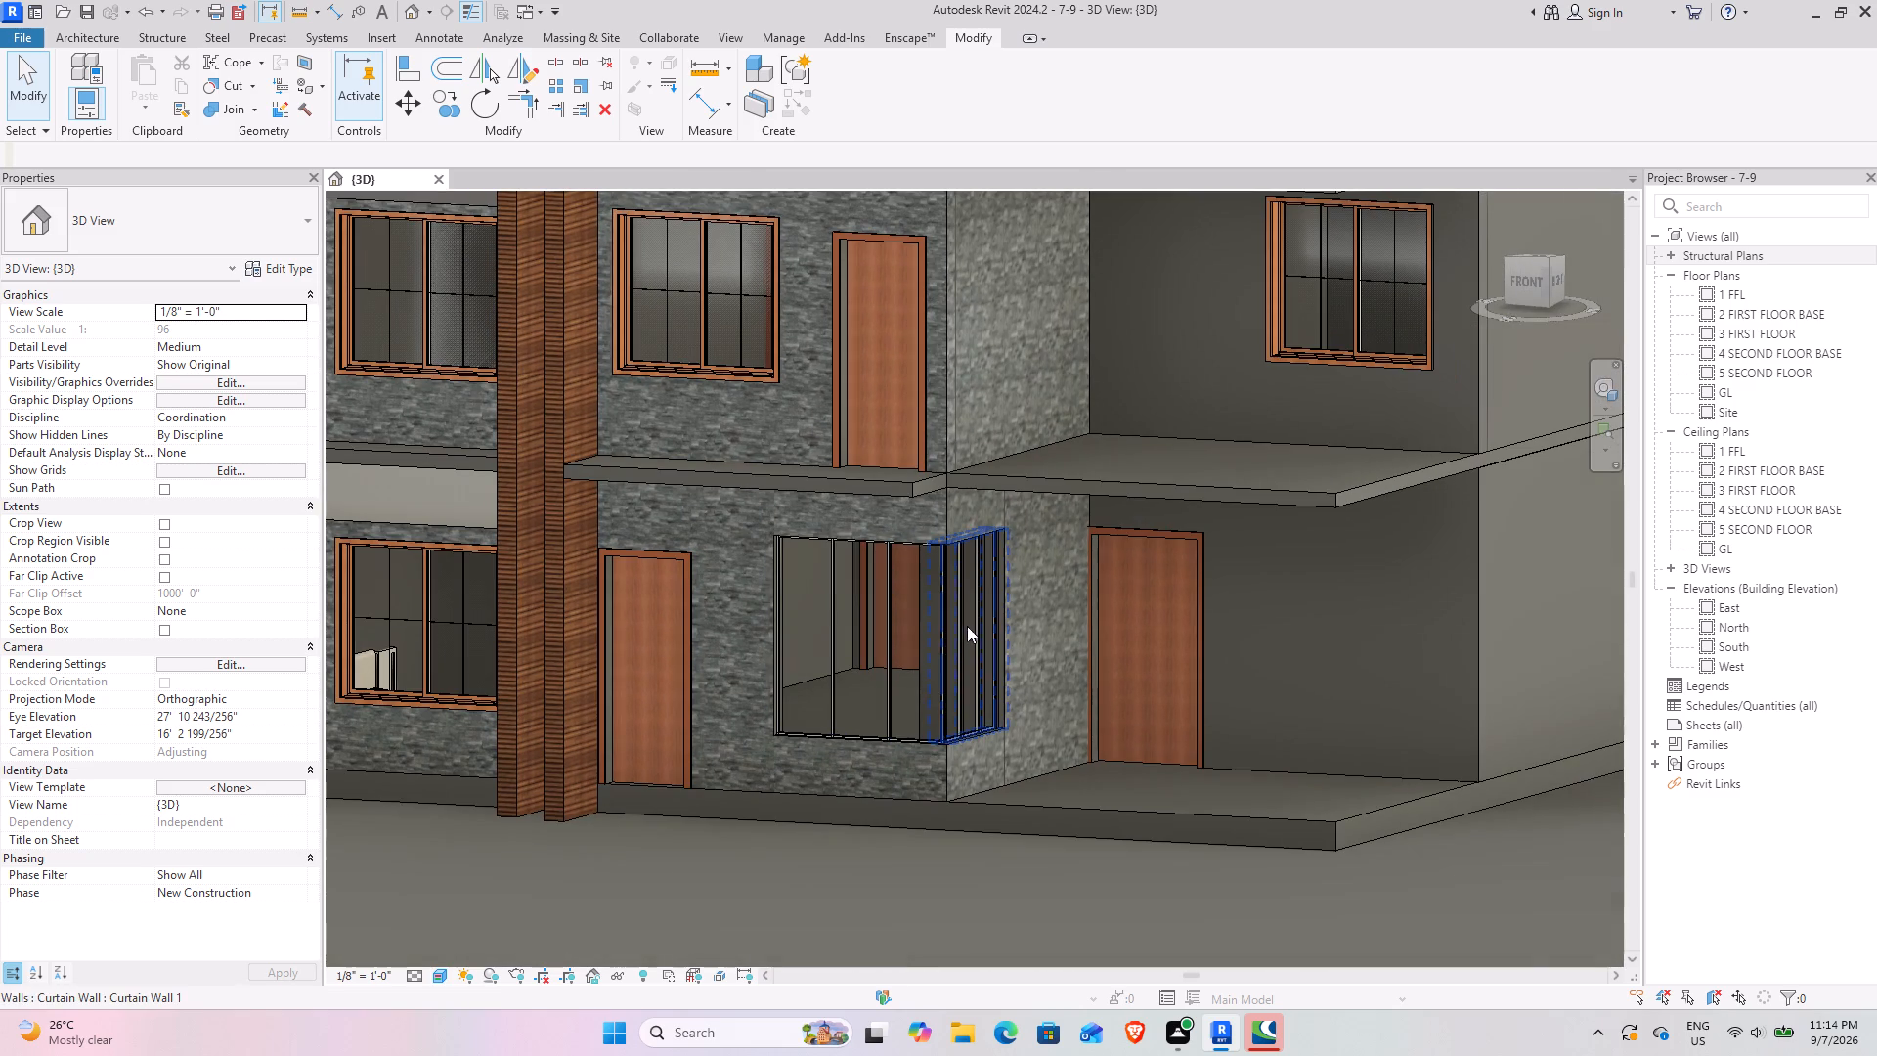
left_click(999, 711)
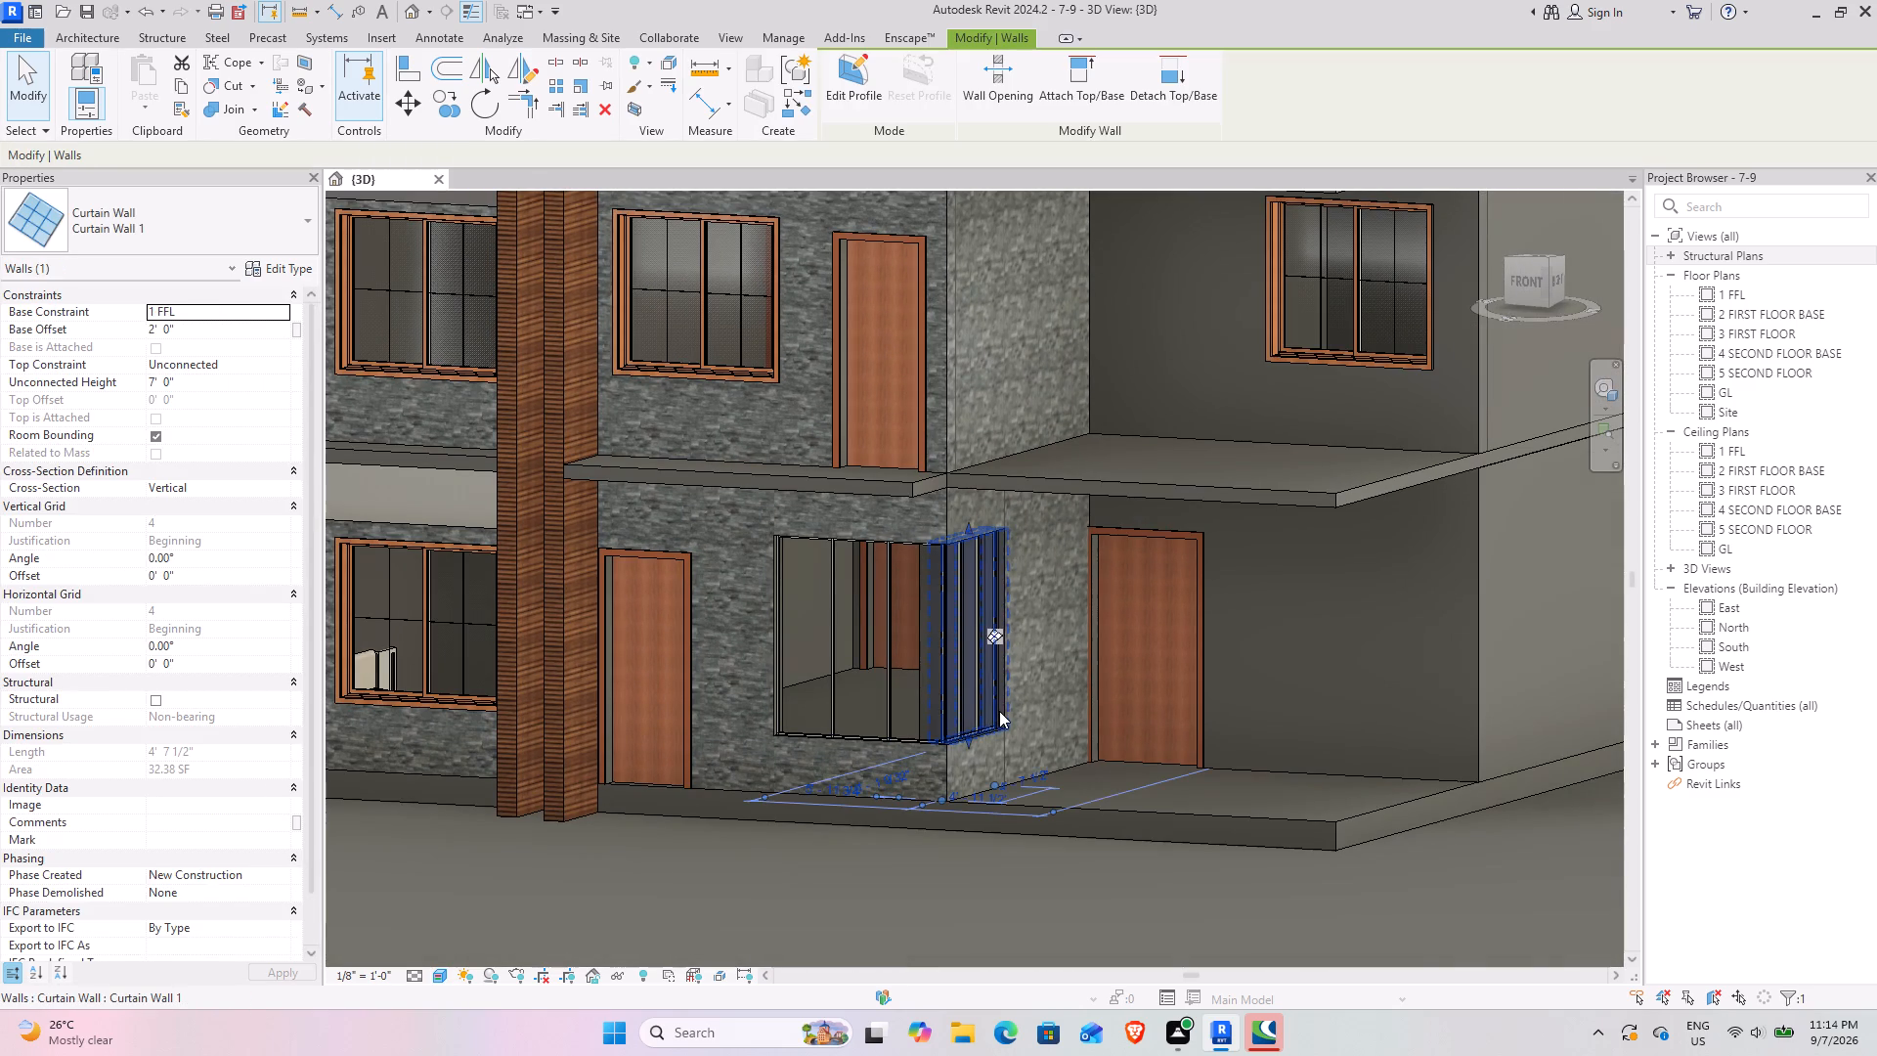
left_click(1393, 937)
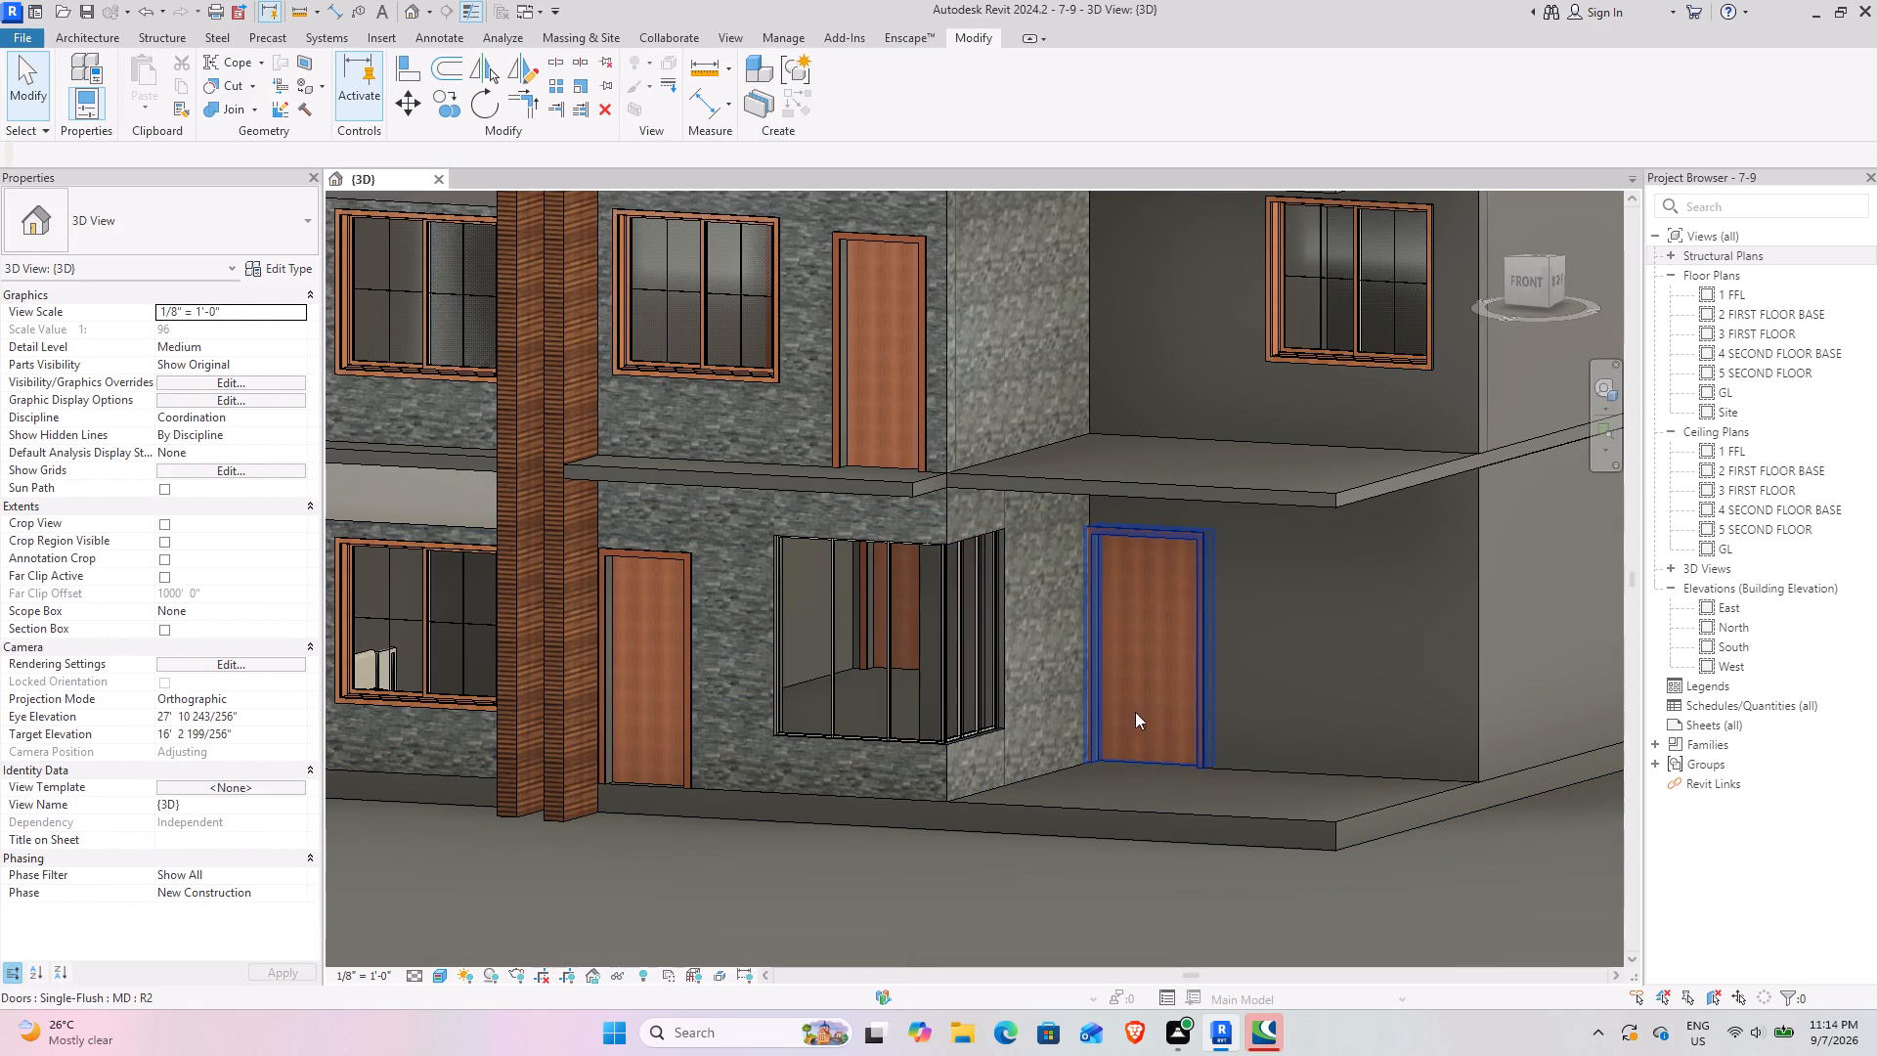
left_click(937, 595)
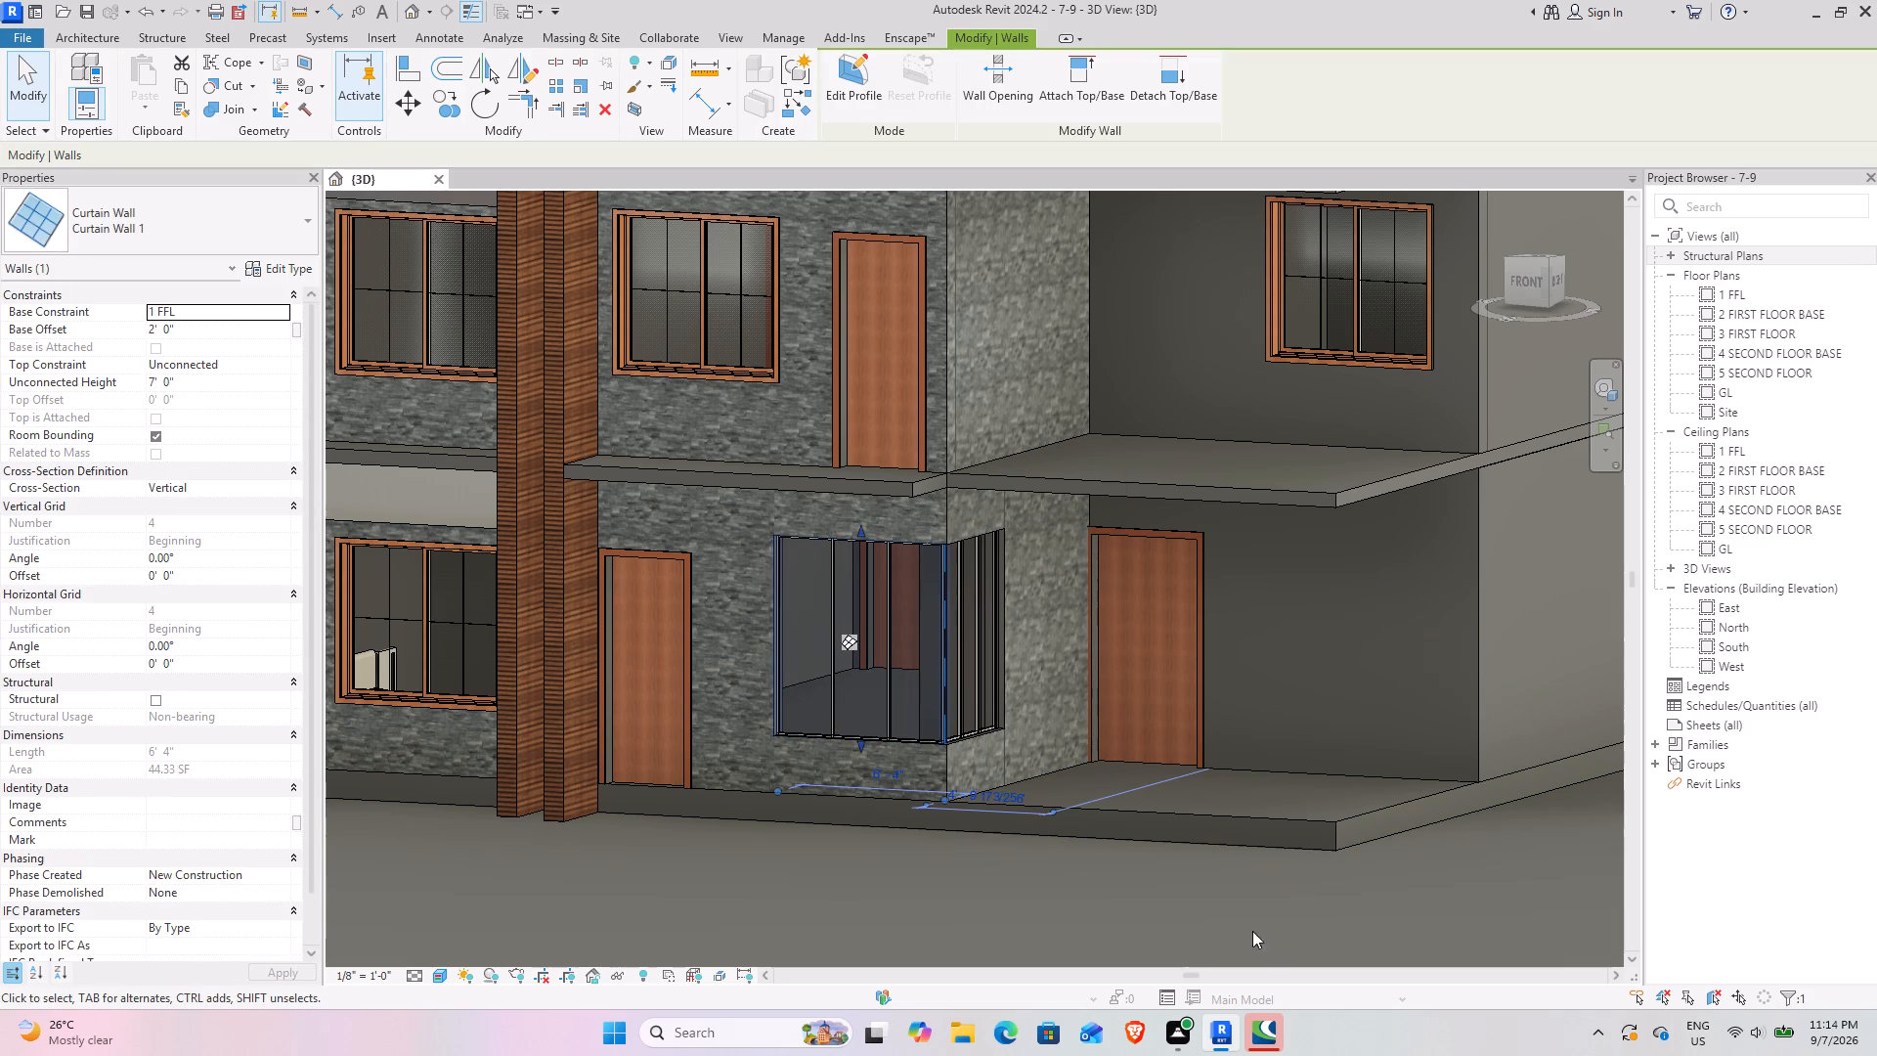
left_click(1259, 918)
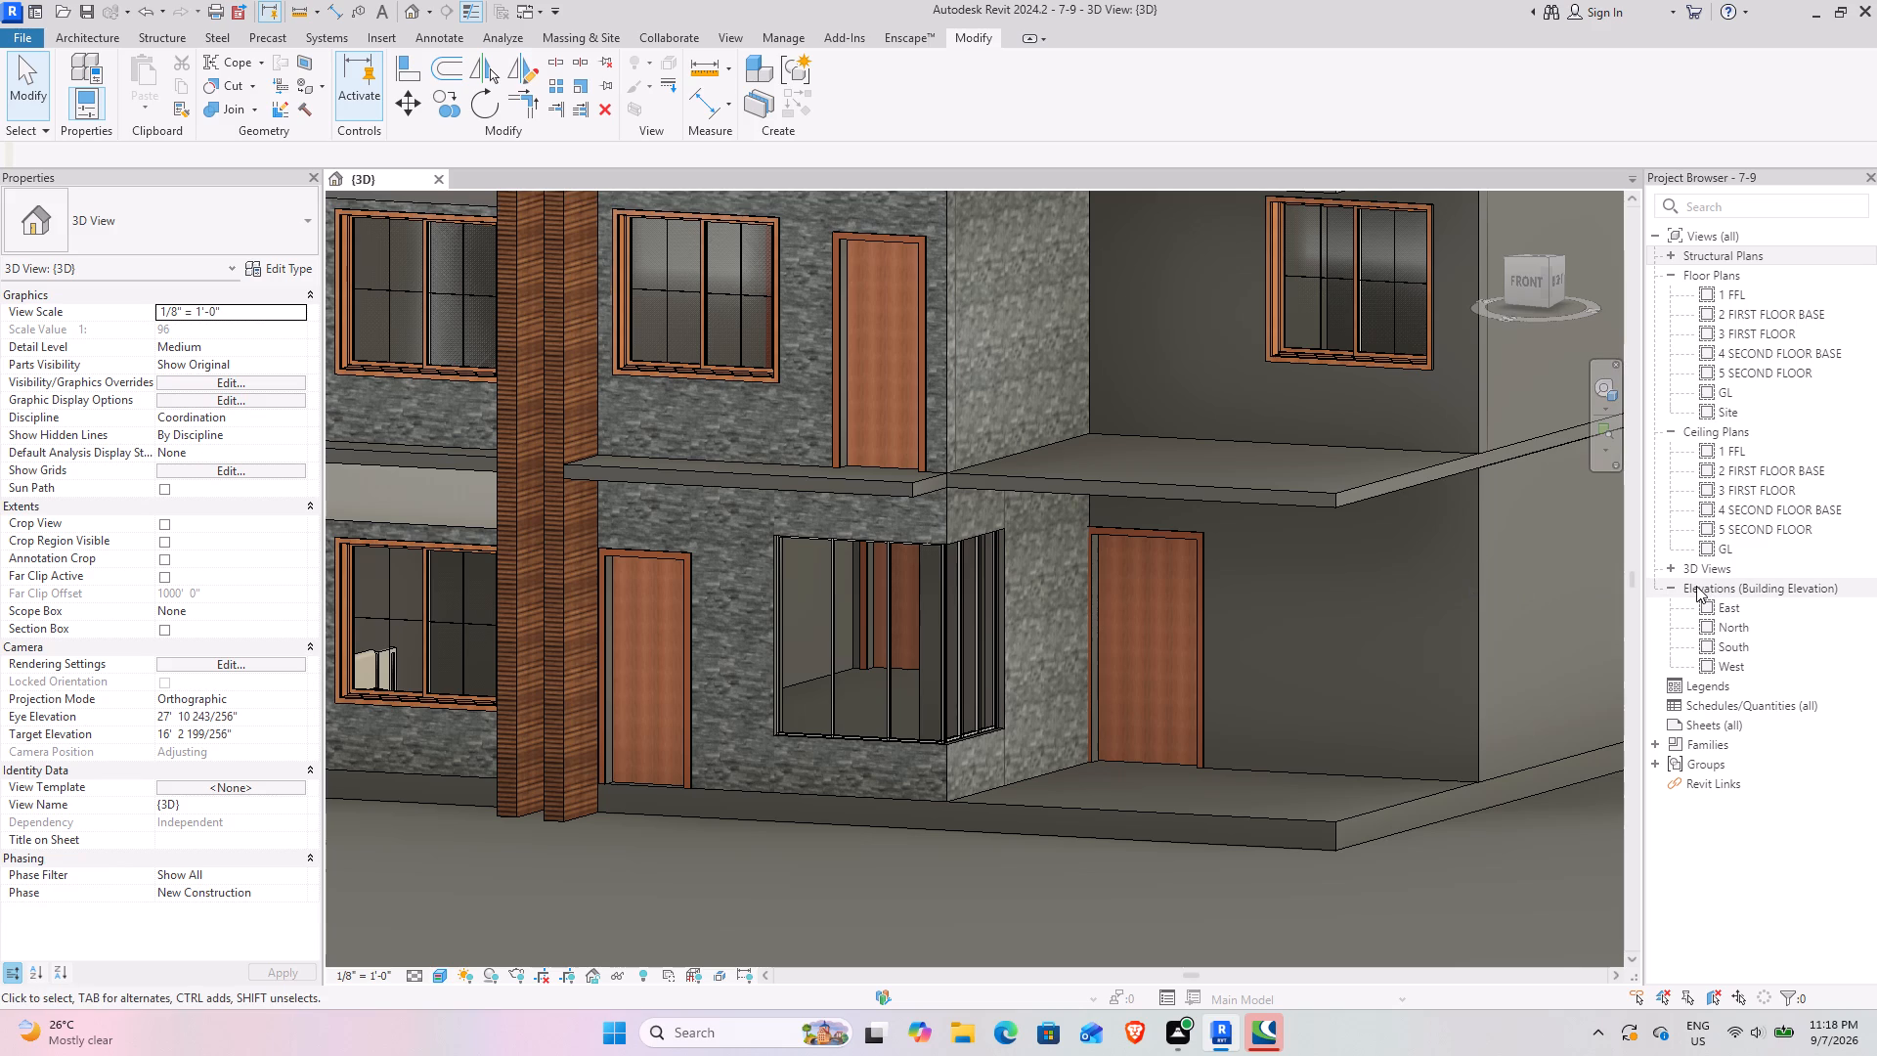
scroll(998, 658, "down", 4)
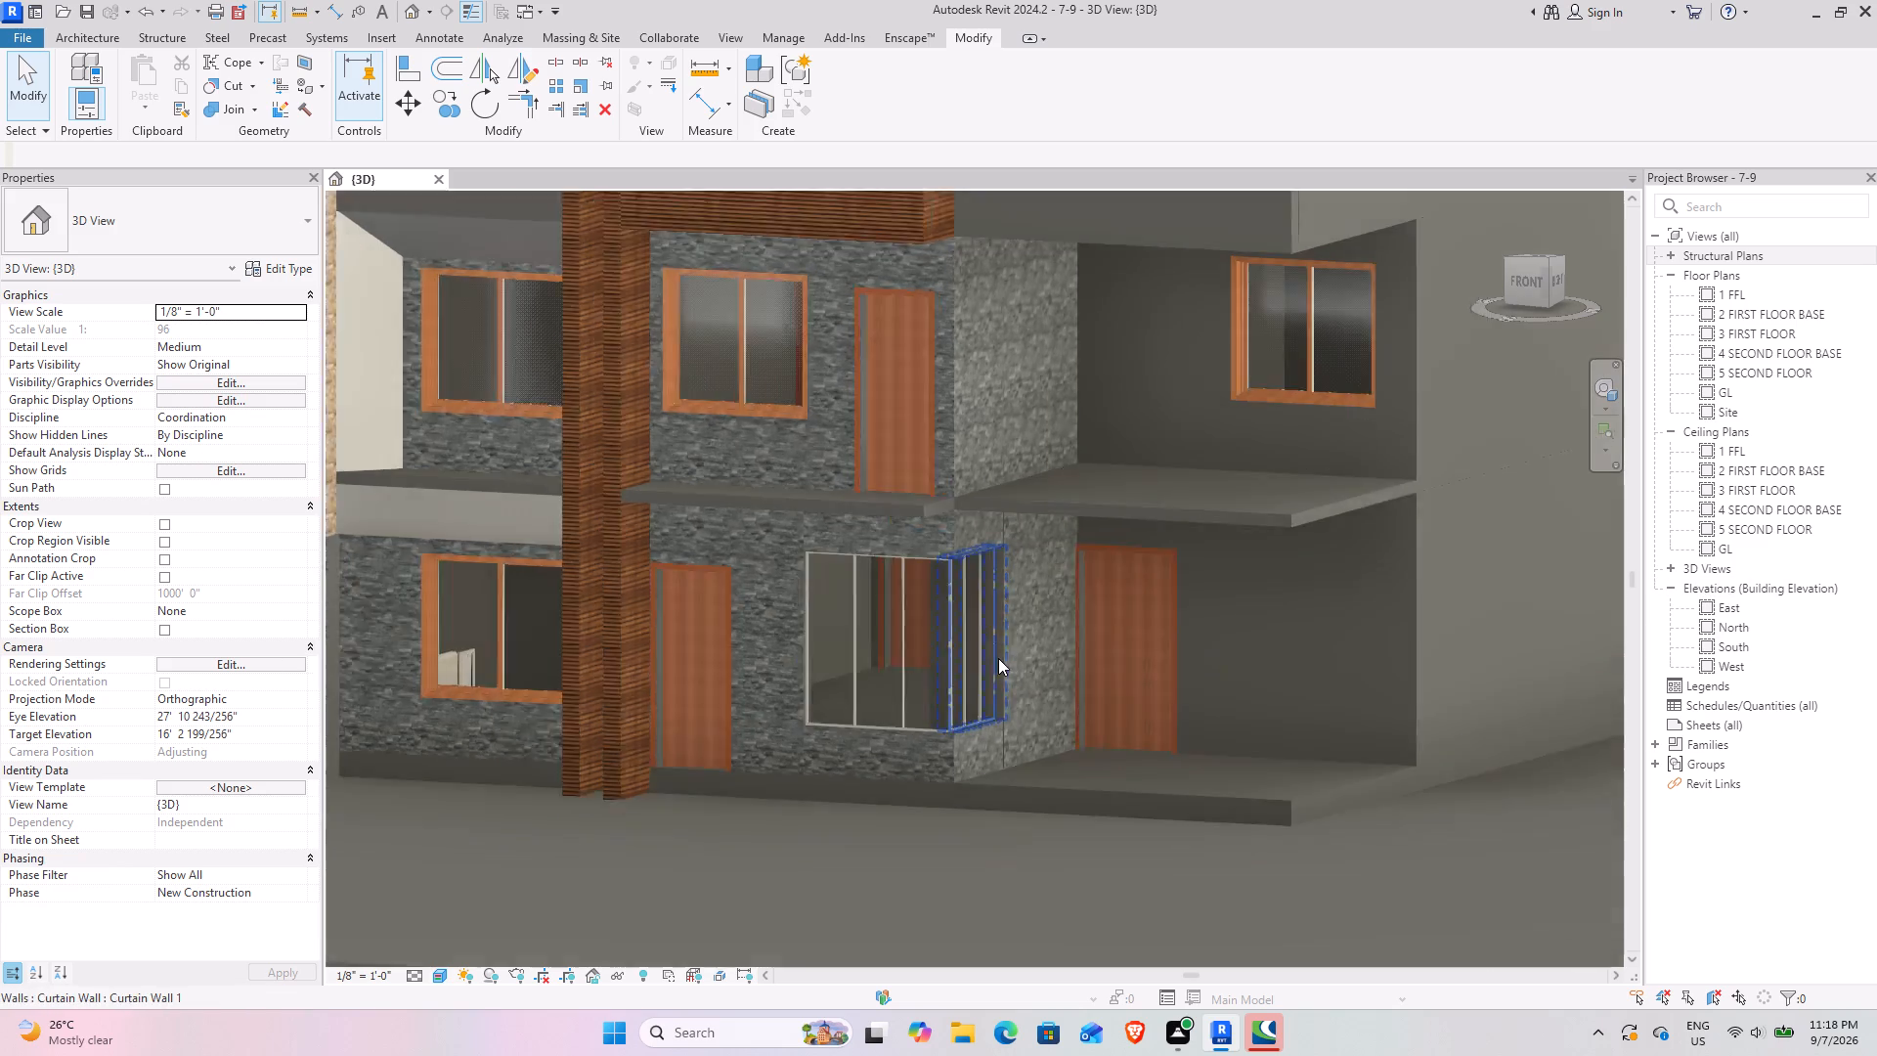
middle_click_drag(1151, 635, 1055, 670)
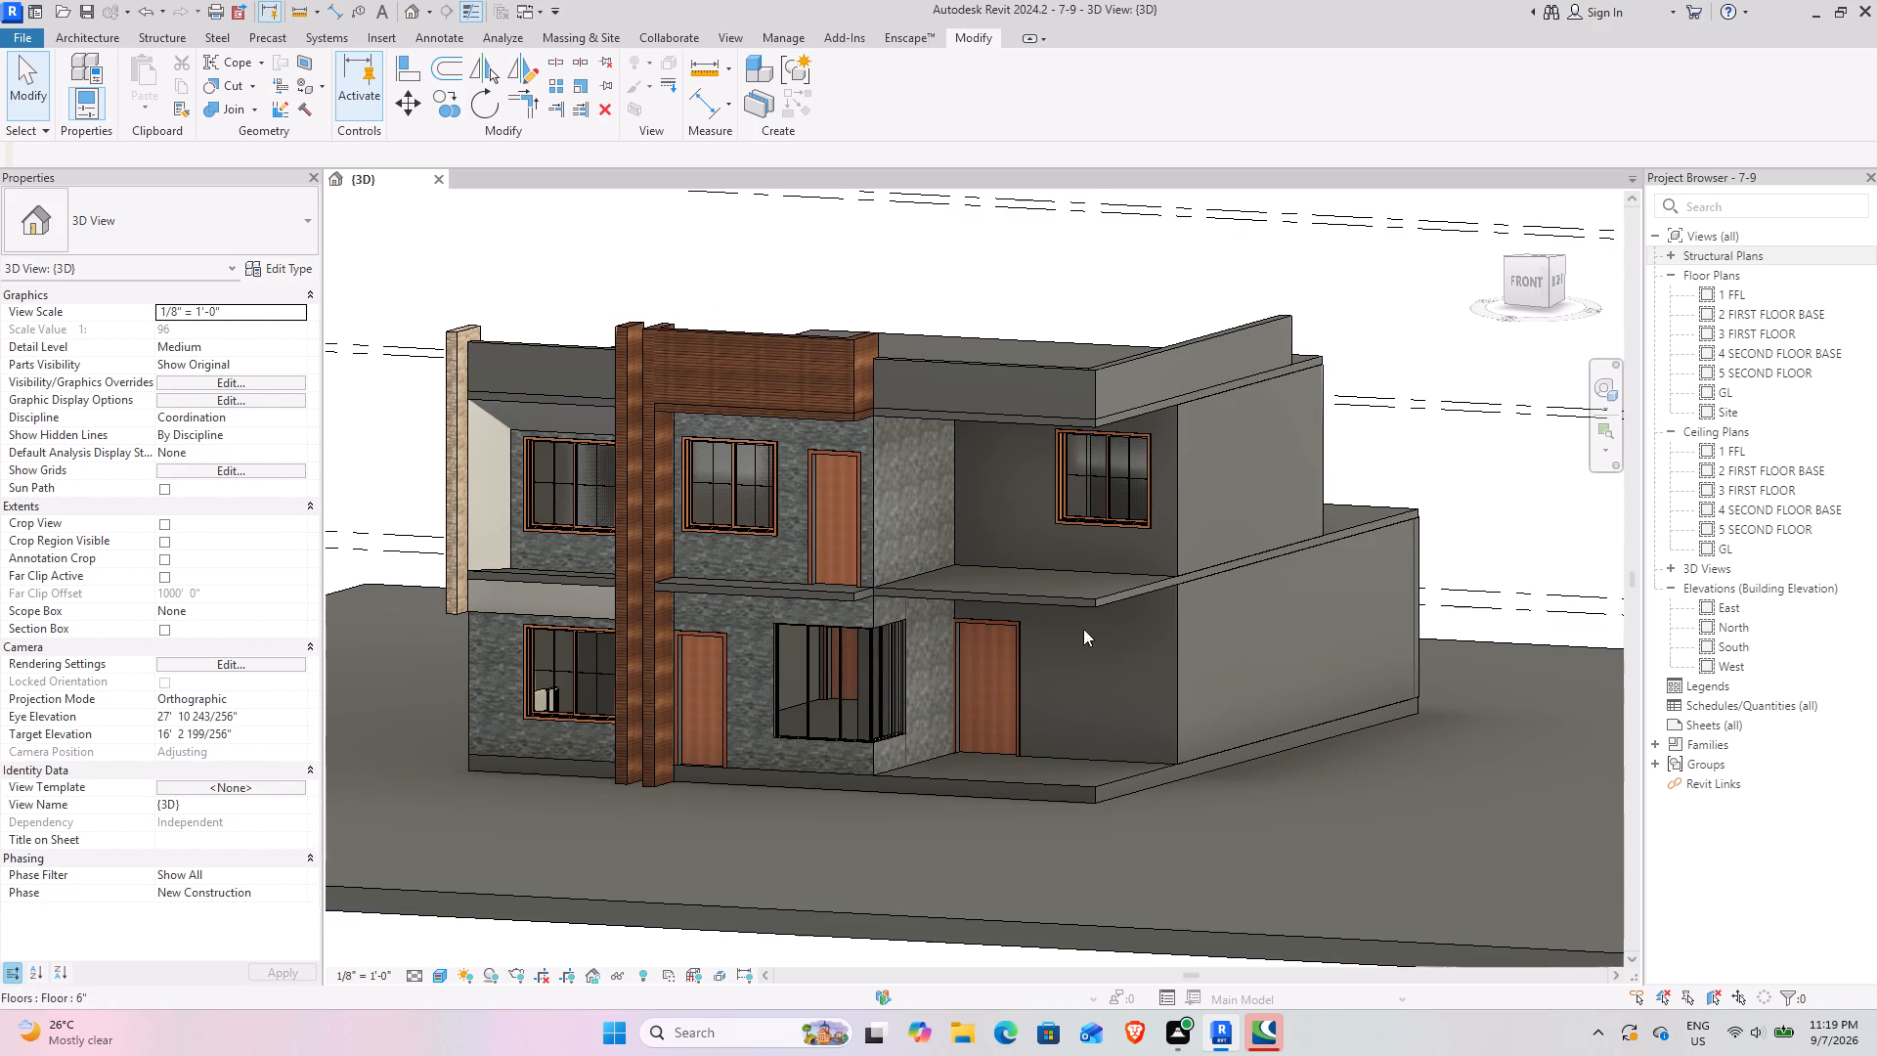
Flip the orientation of the BEDR double sliding window in the upper-storey recess above the slab.
scroll(1200, 480, "up", 3)
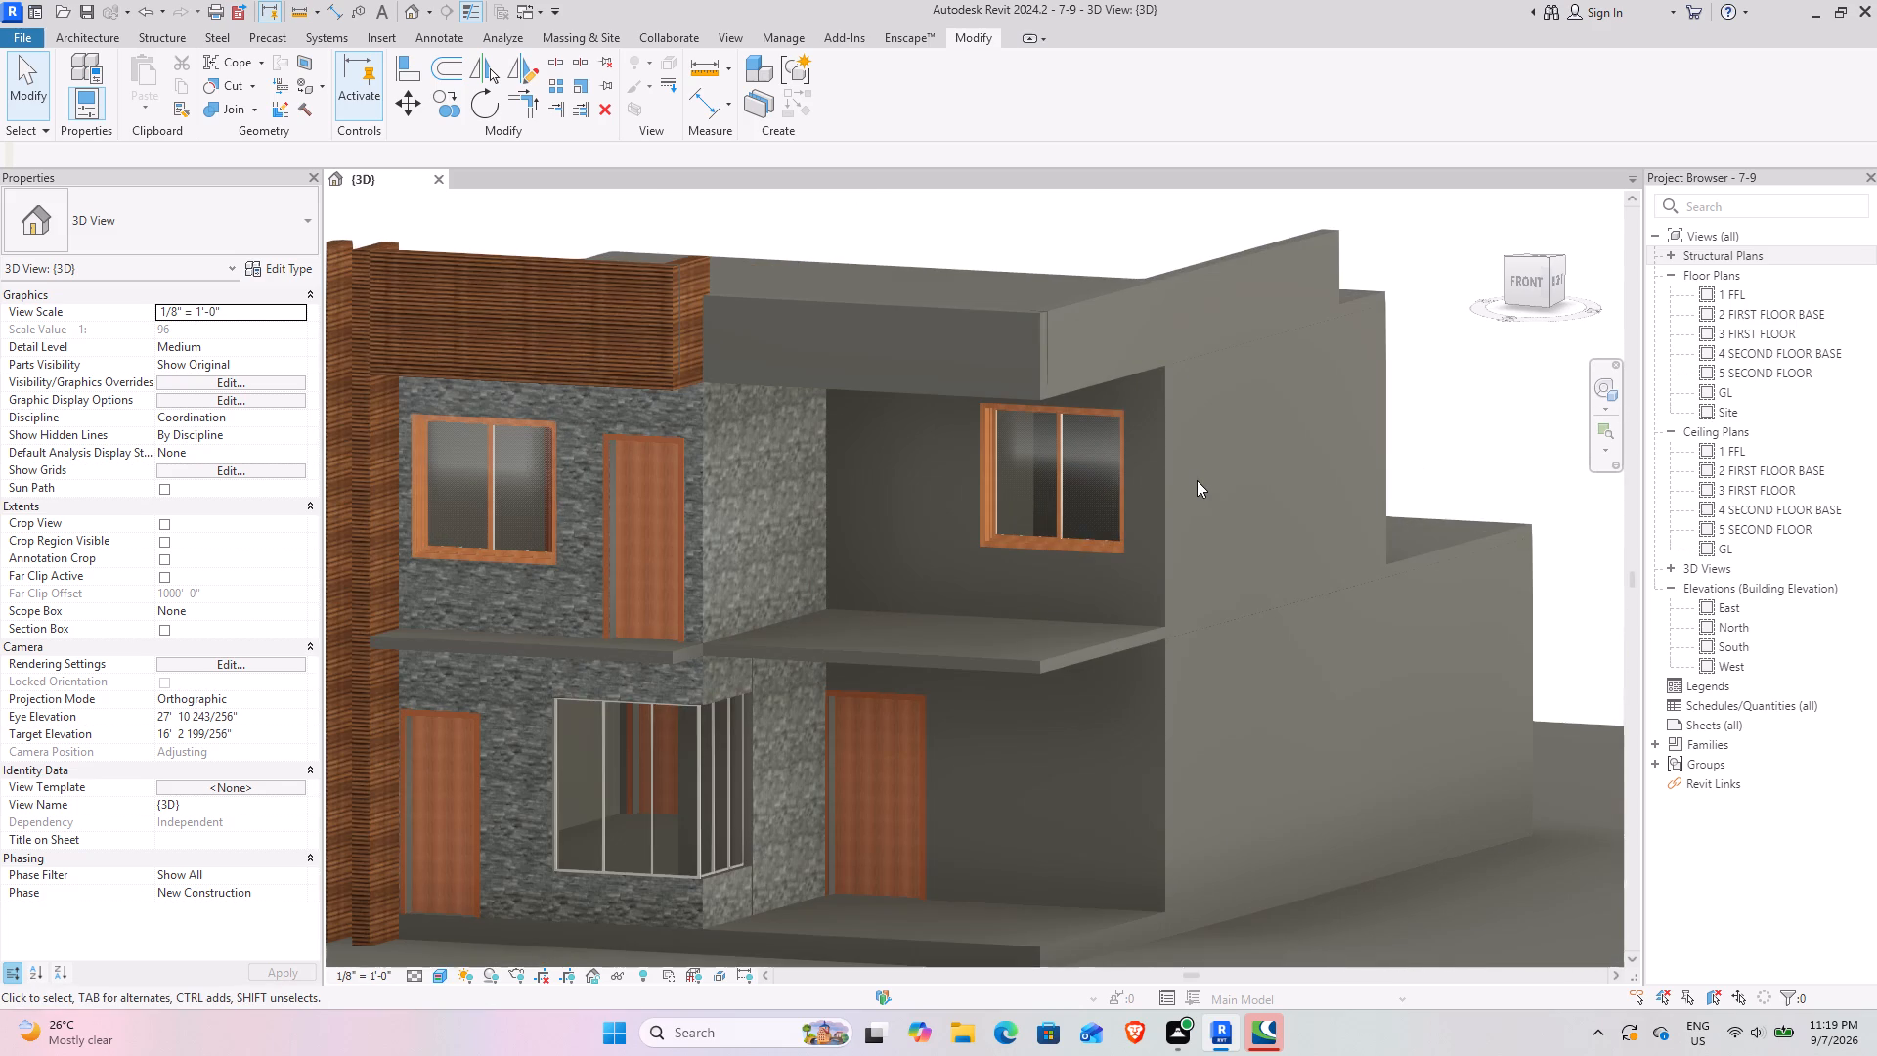
left_click(1132, 473)
key("space")
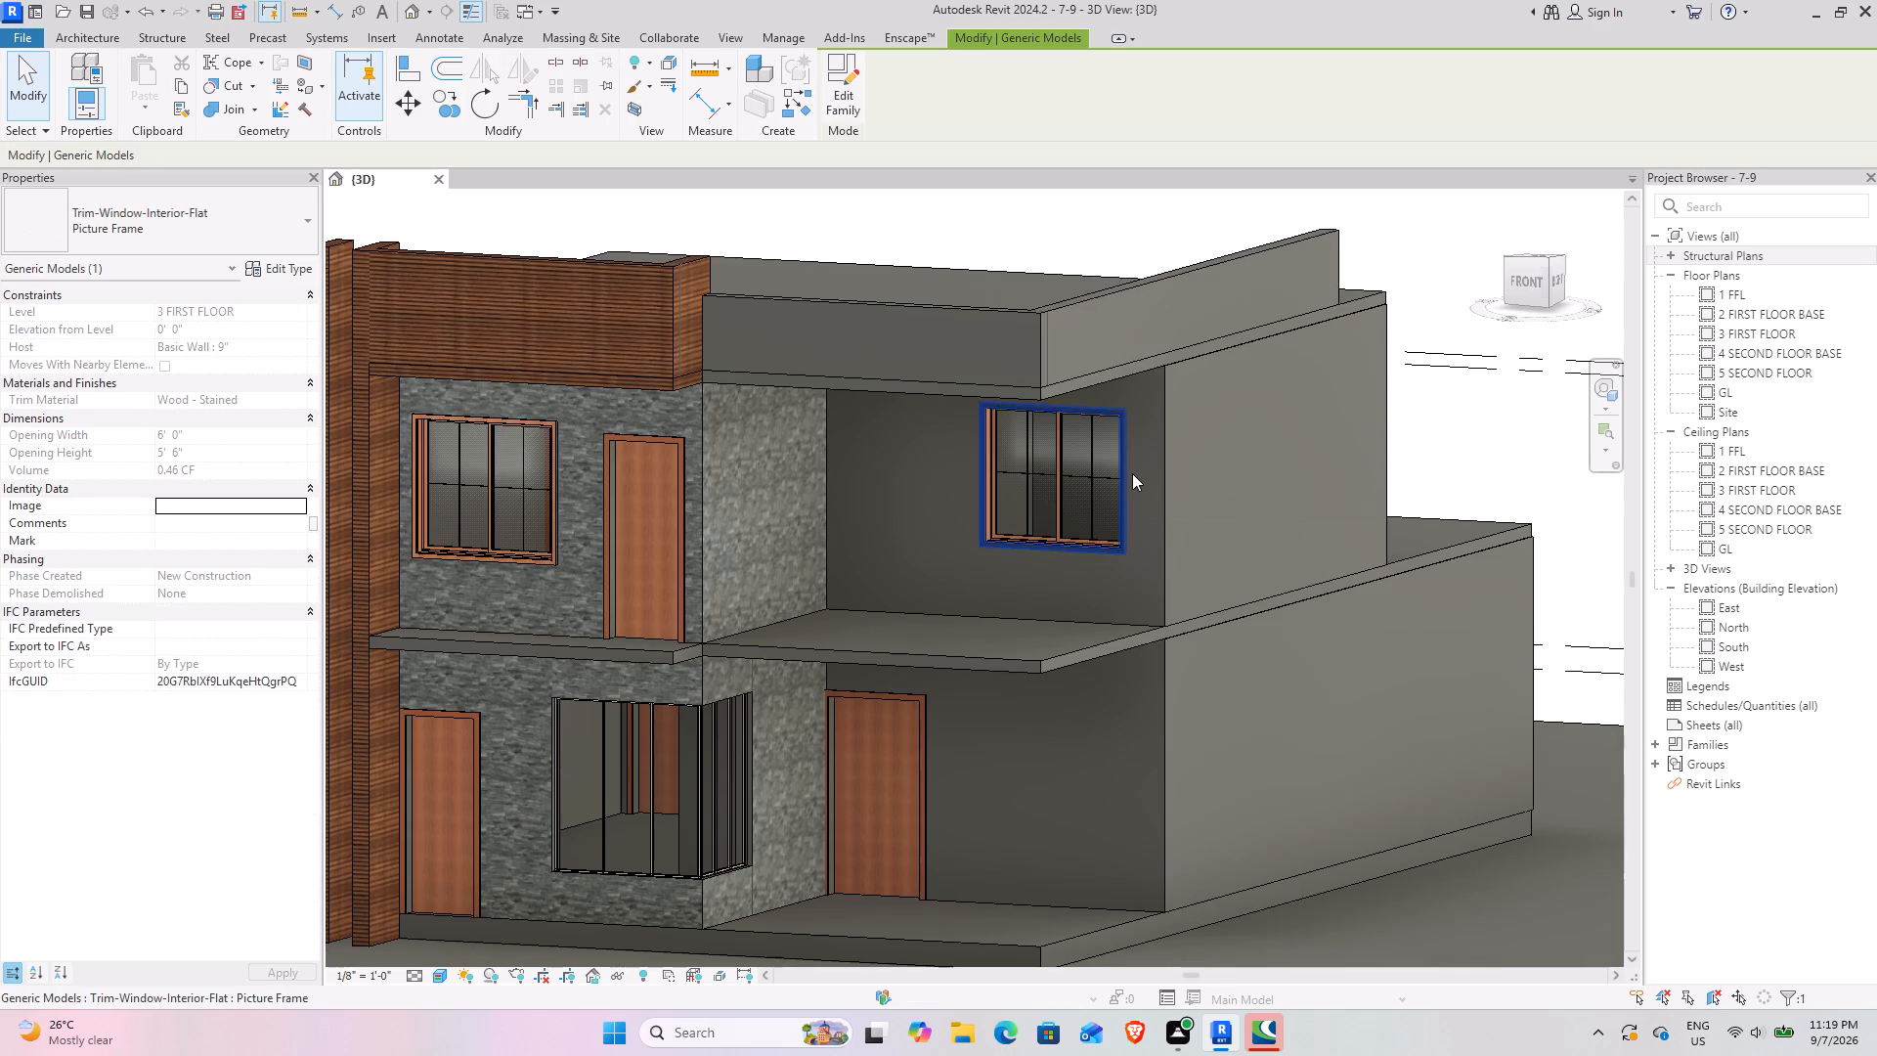
left_click(1364, 623)
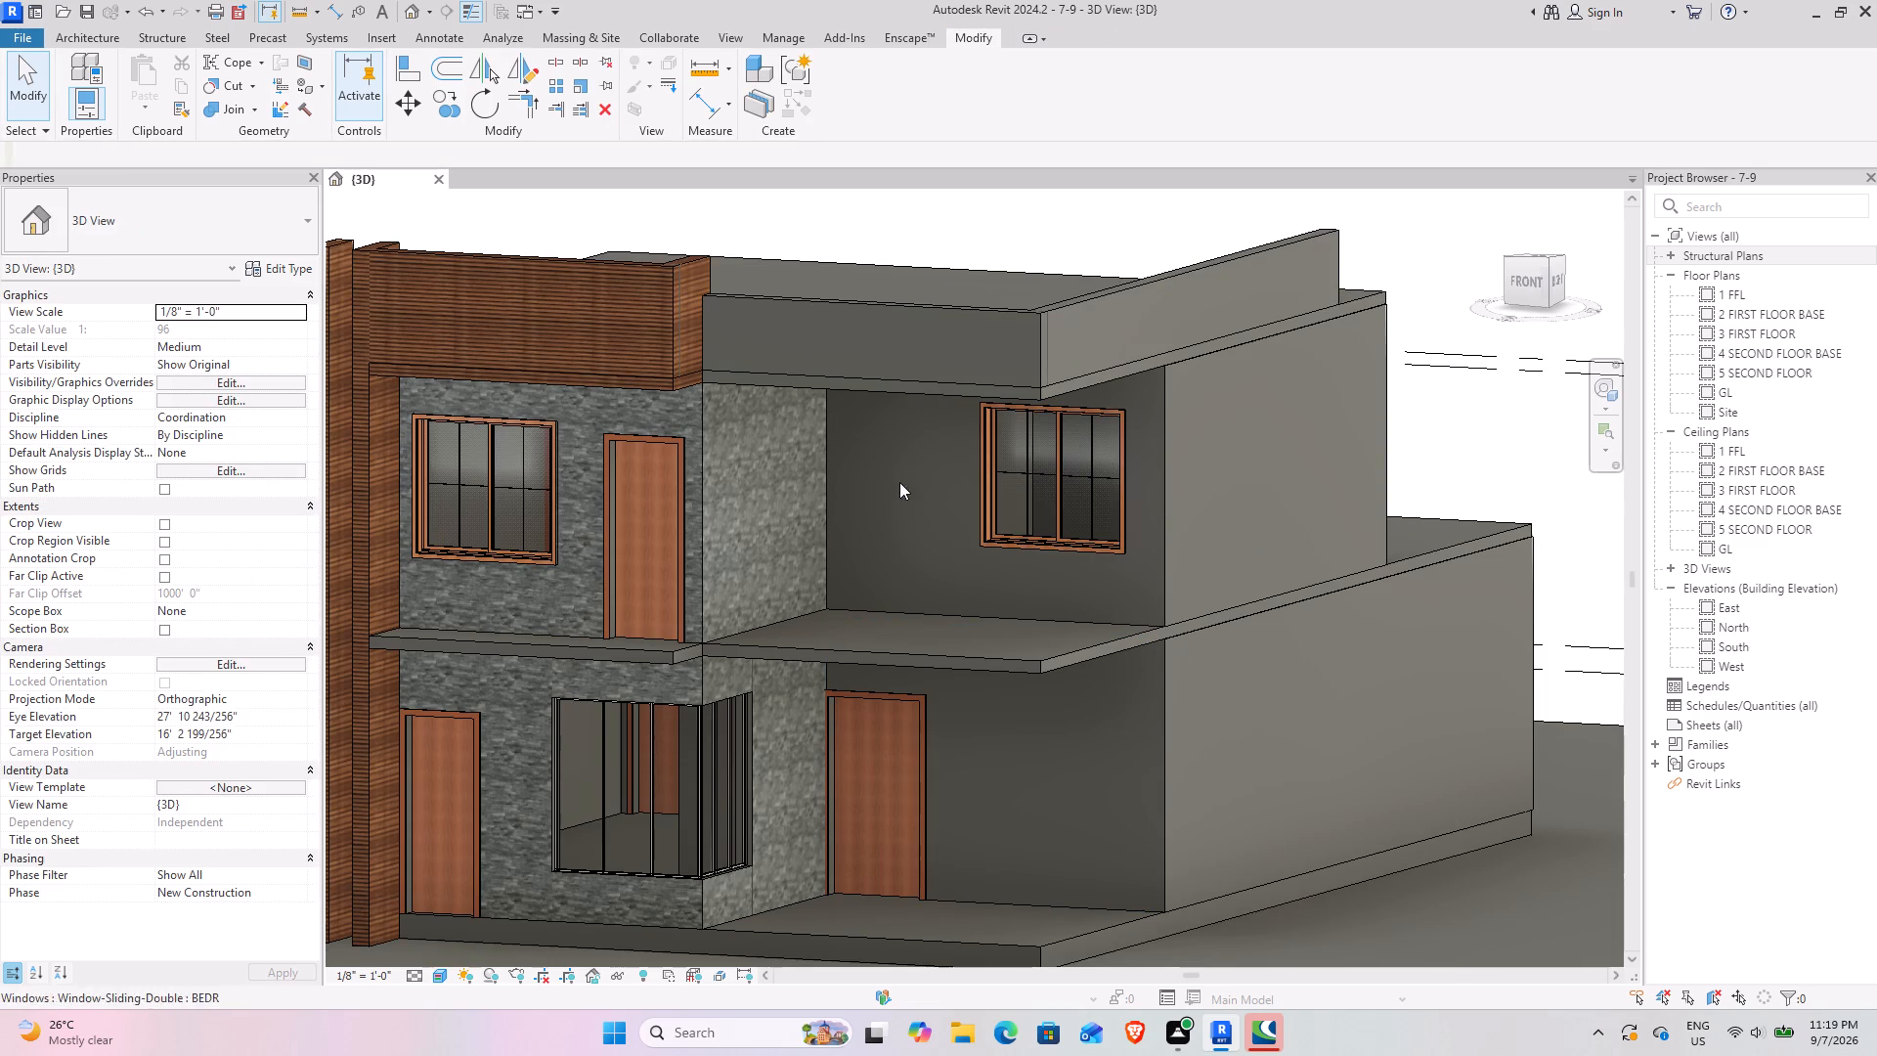
middle_click_drag(928, 649, 1020, 583)
scroll(1133, 480, "up", 5)
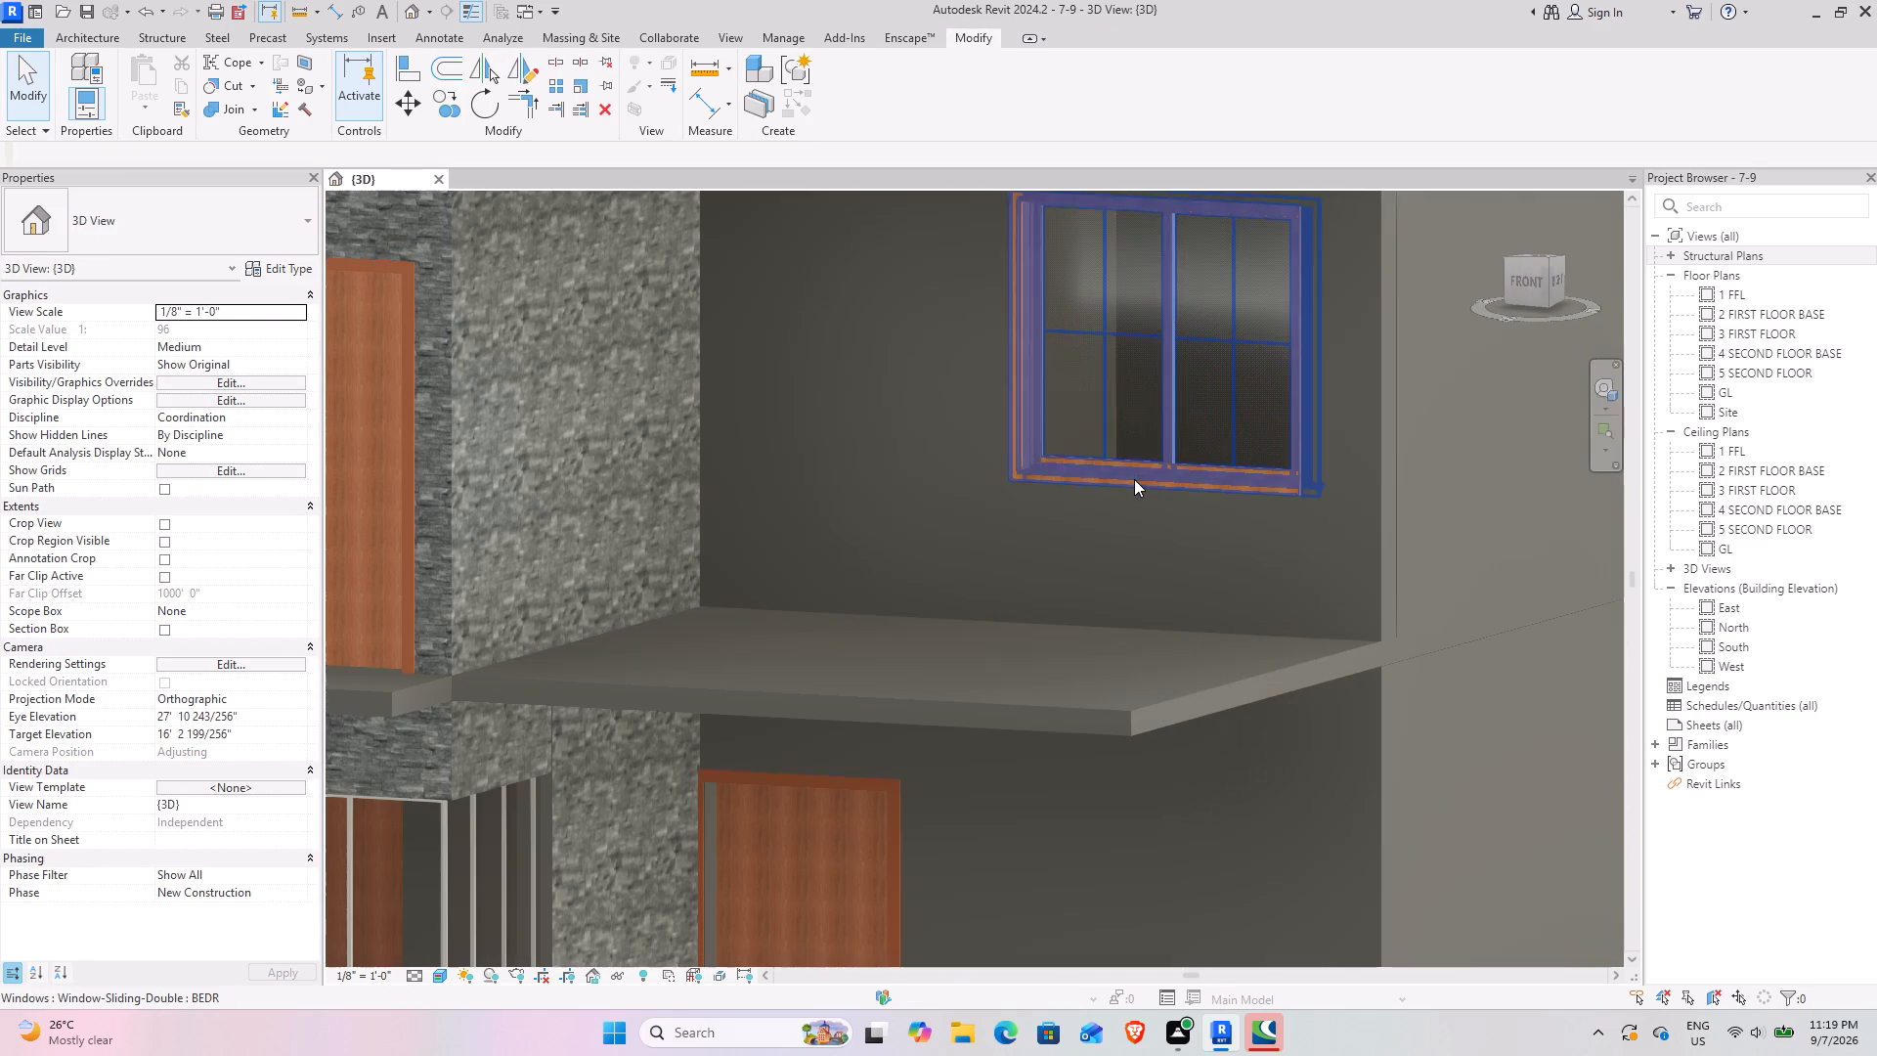
left_click(1147, 473)
key("space")
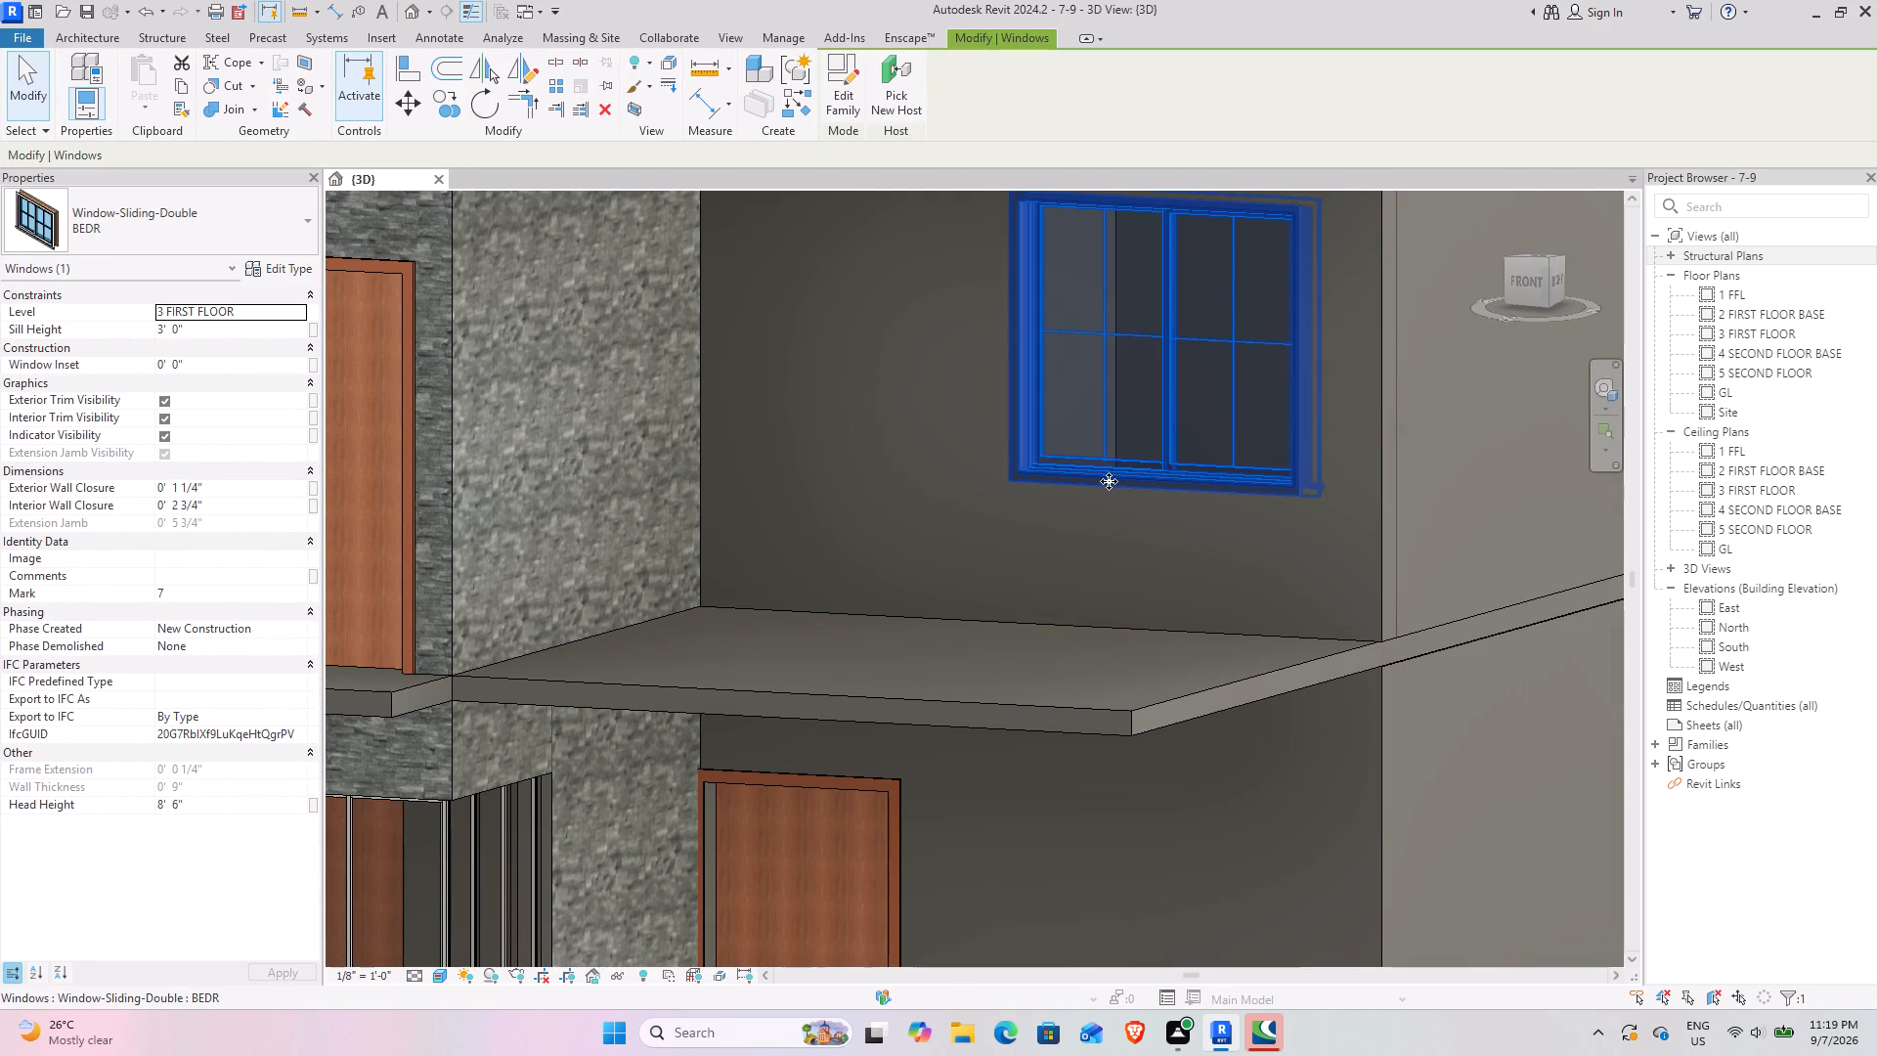
left_click(1067, 607)
scroll(1135, 572, "down", 4)
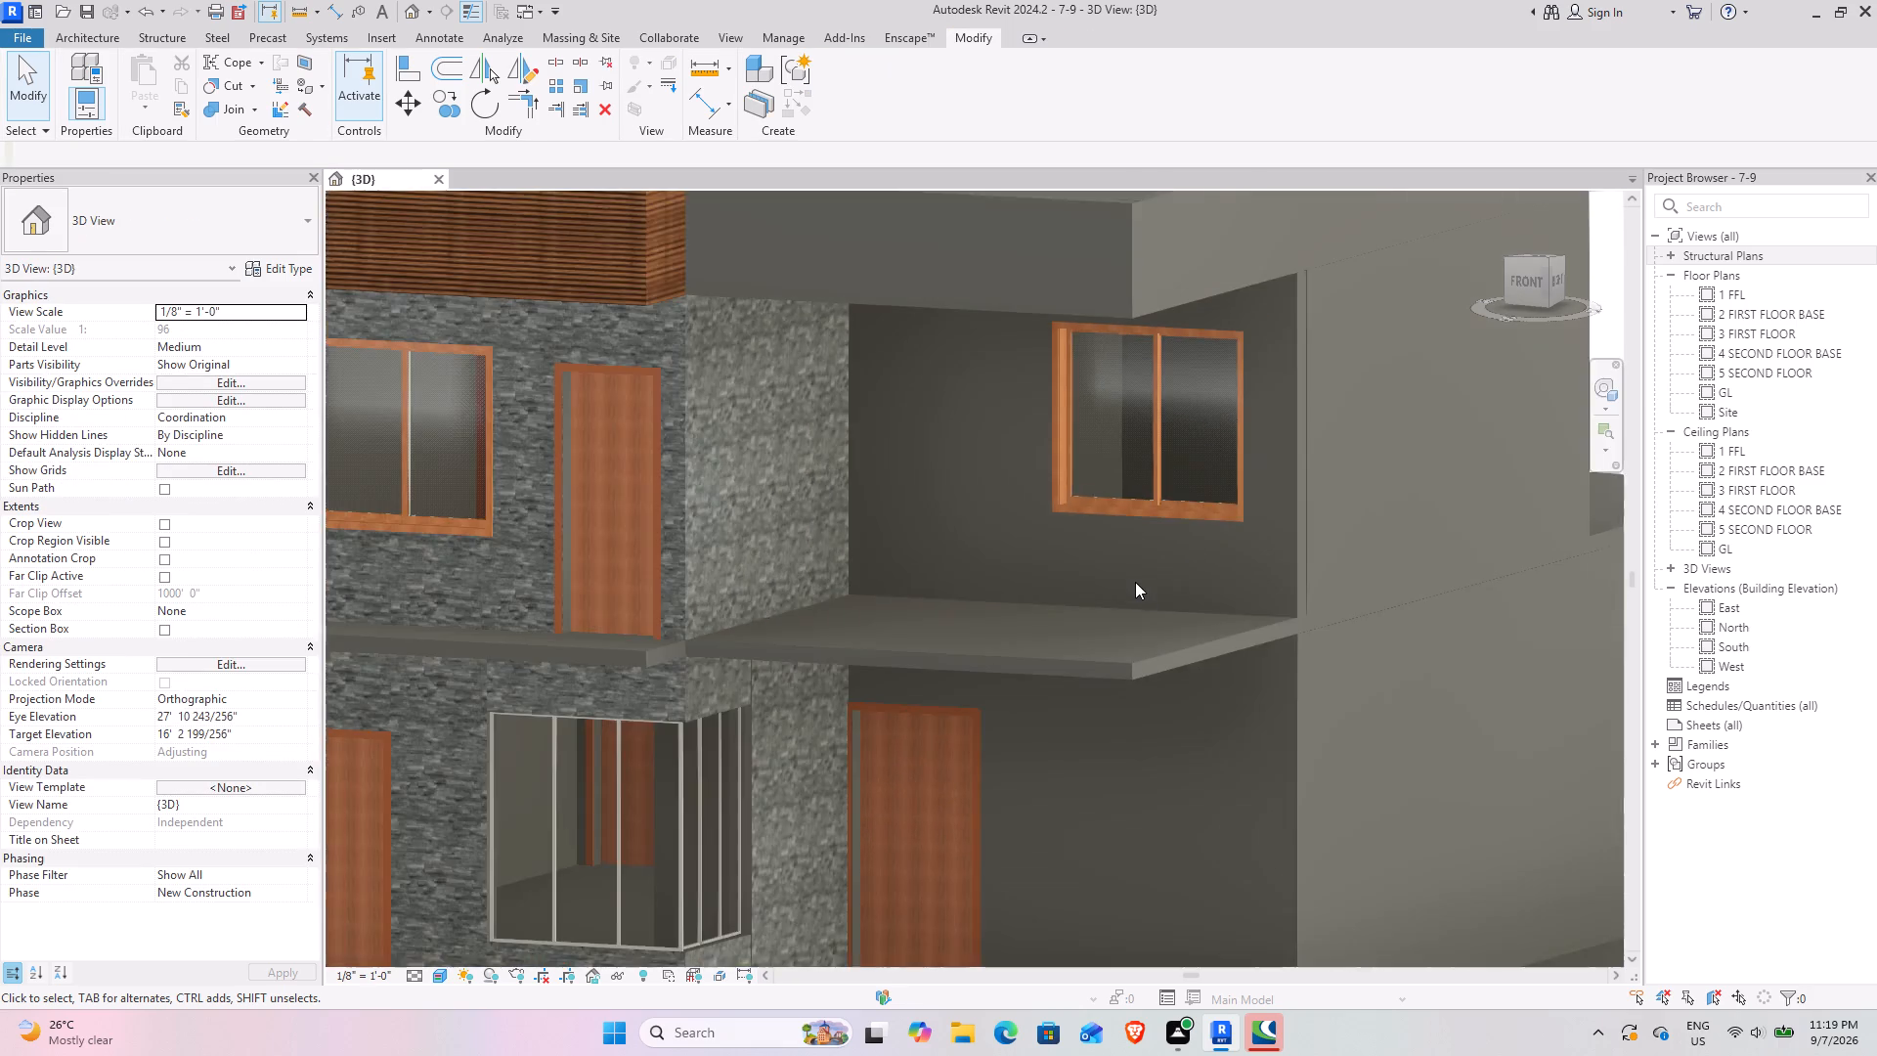
scroll(1135, 591, "down", 3)
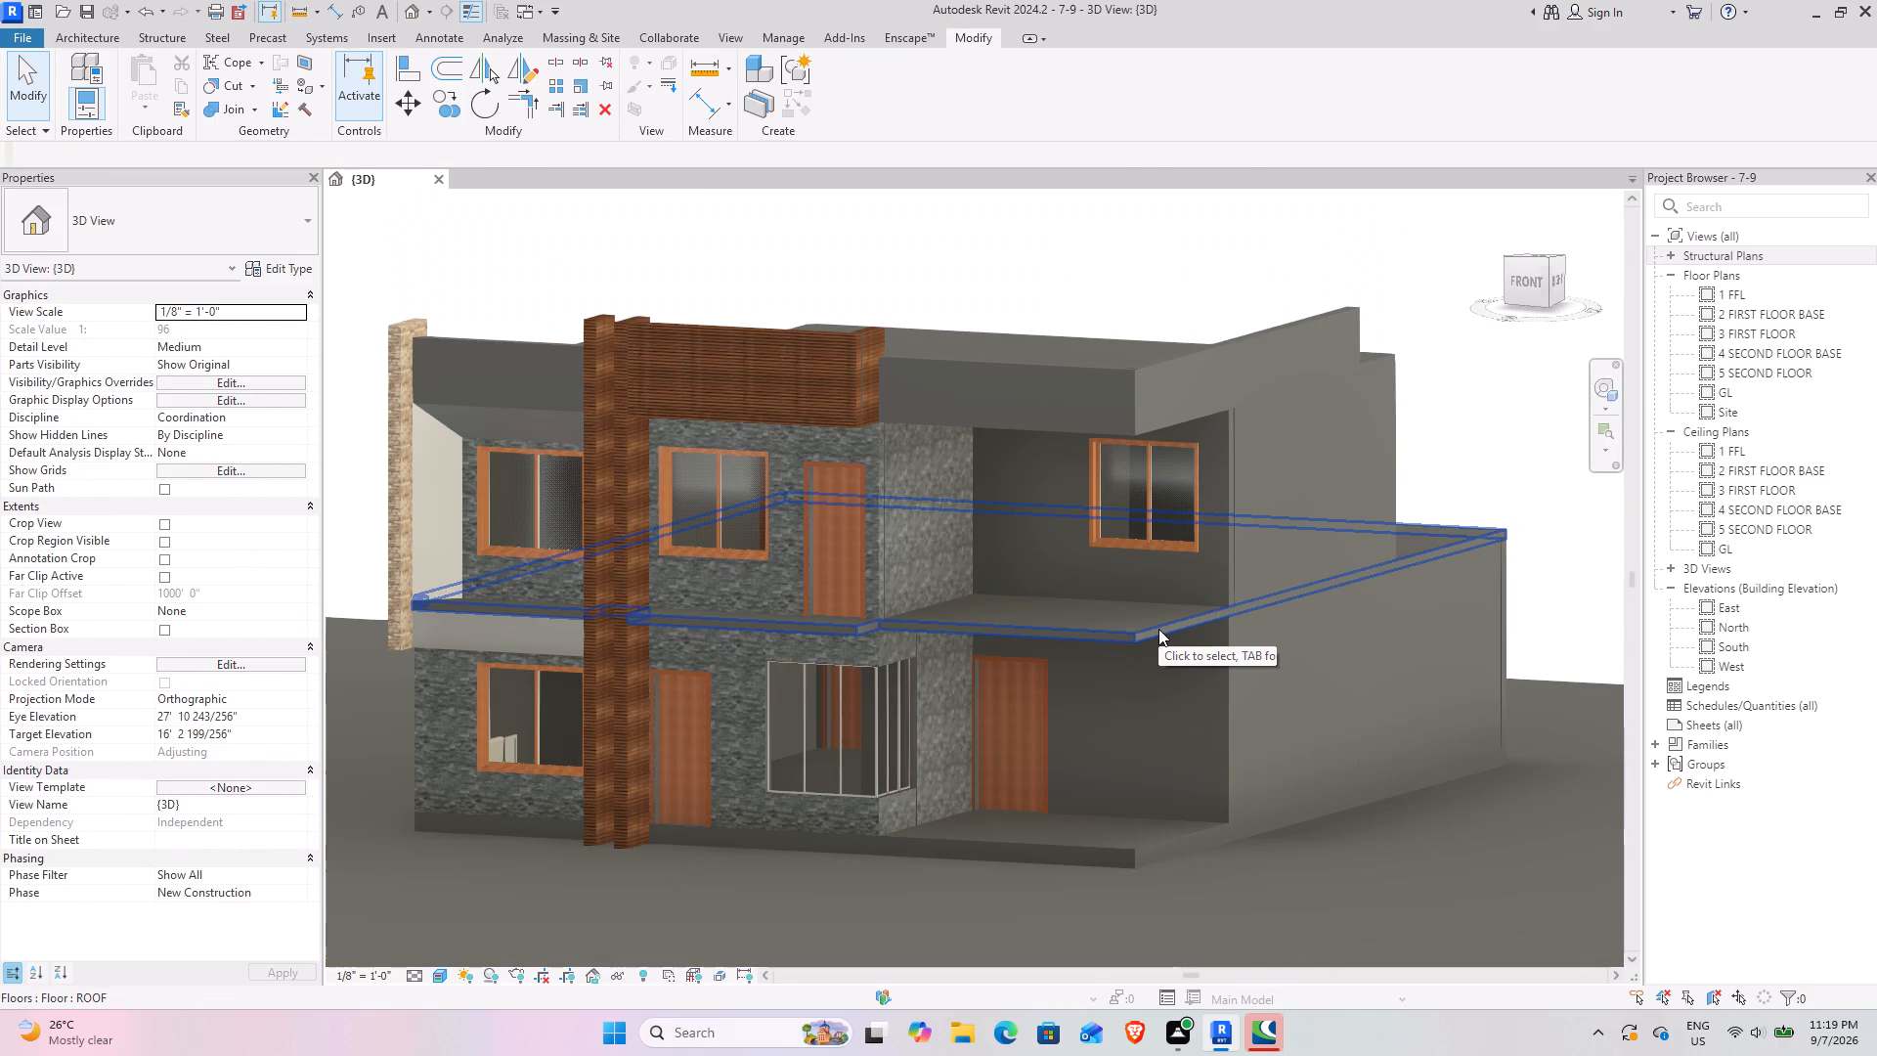
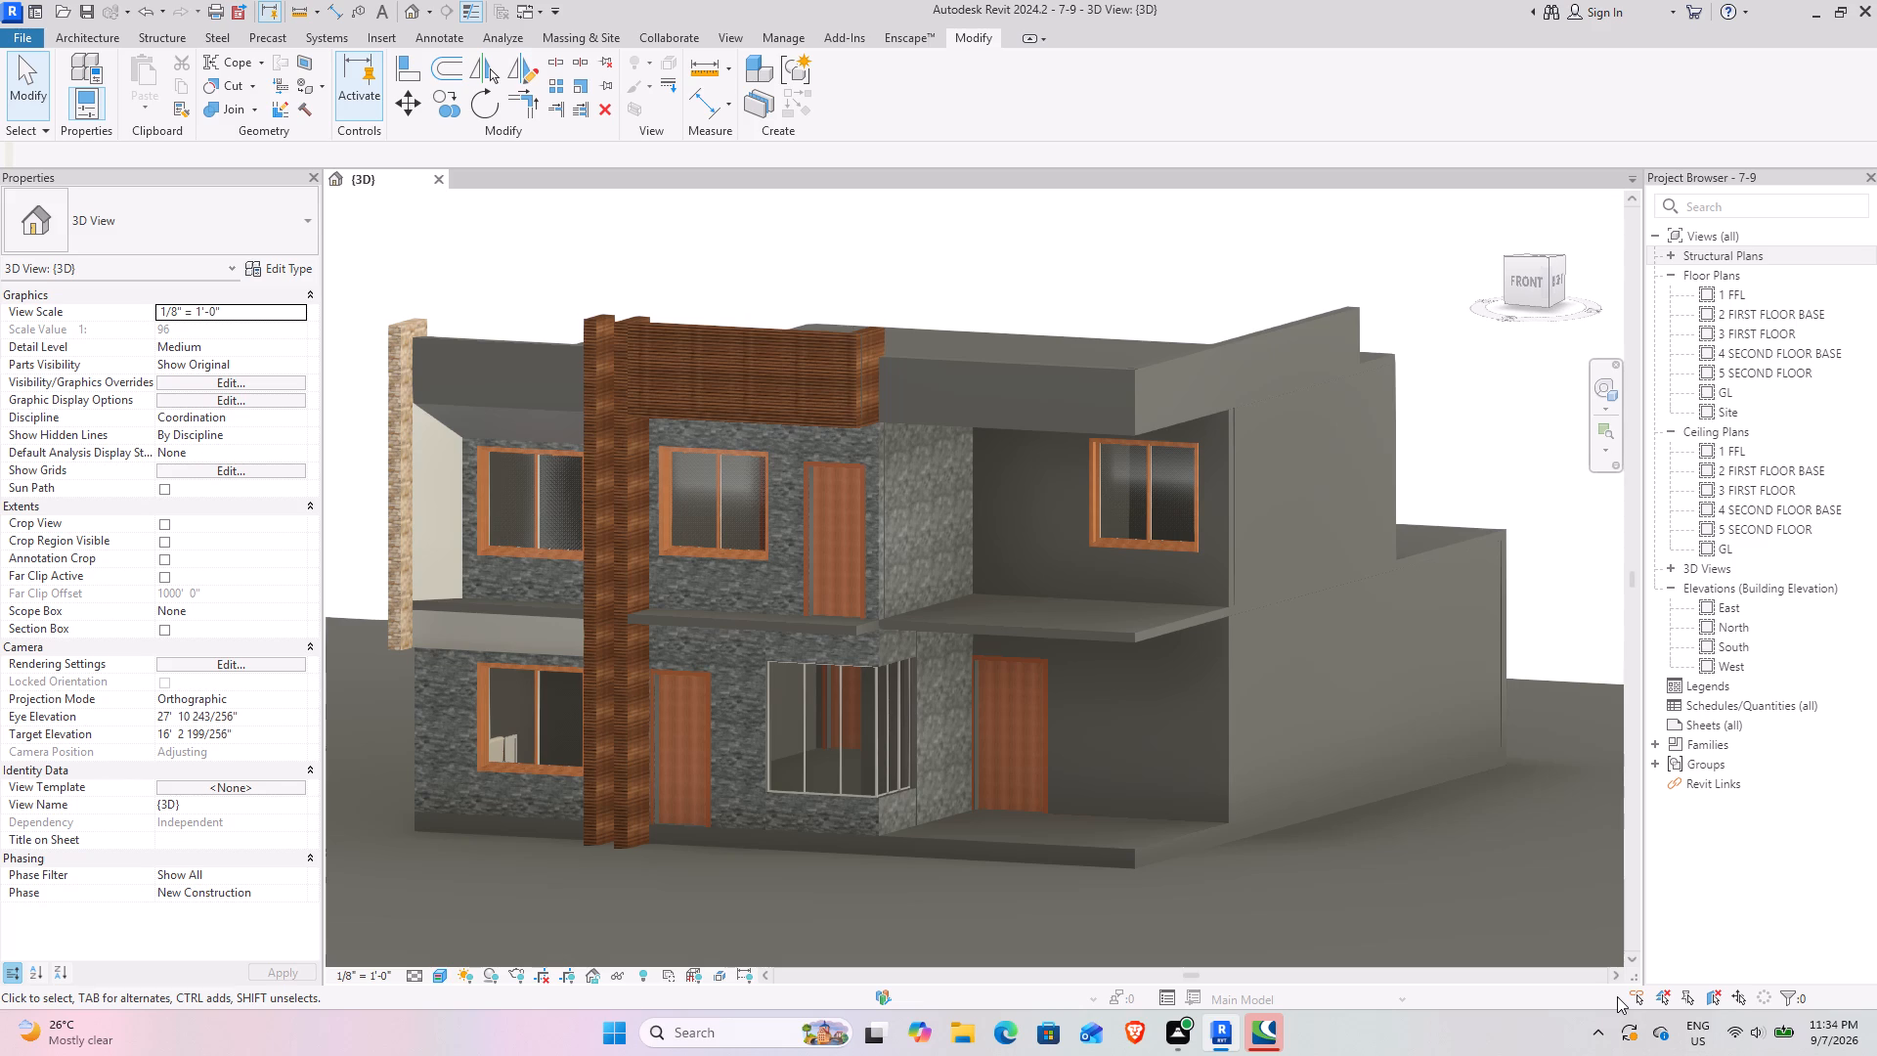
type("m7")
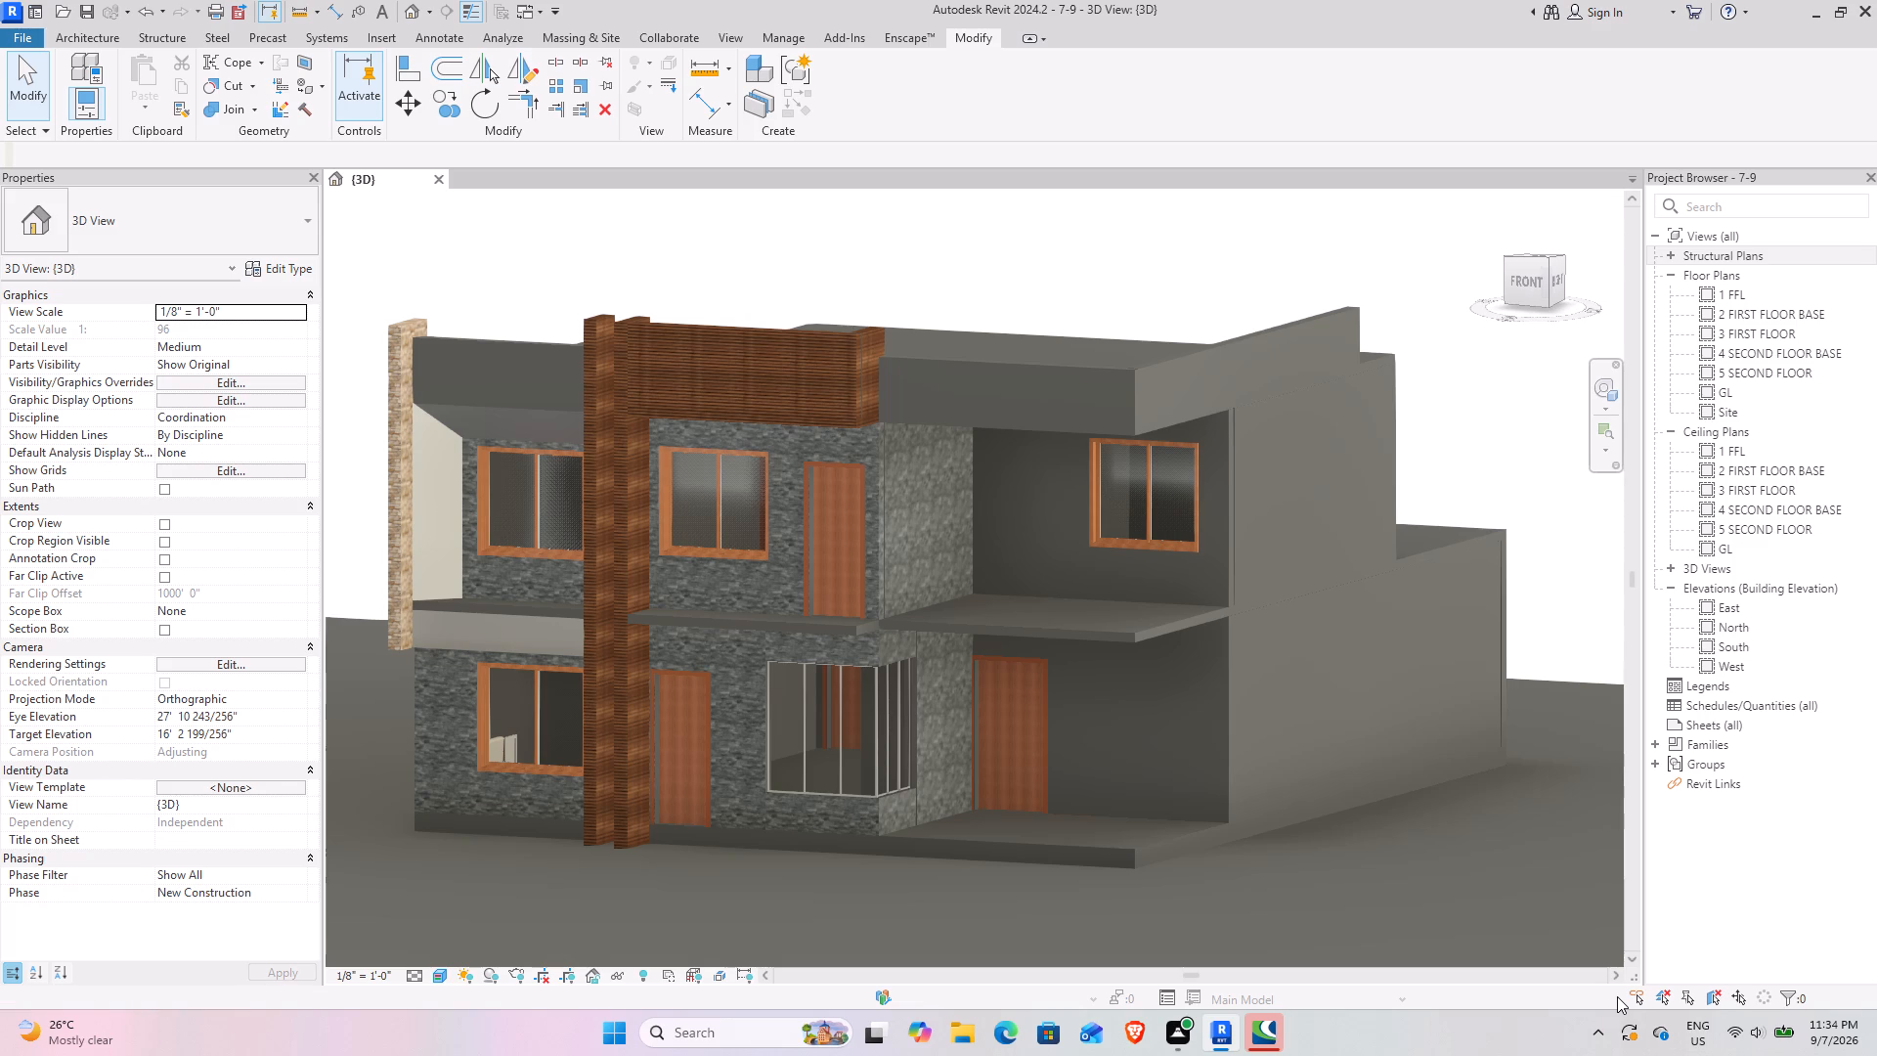
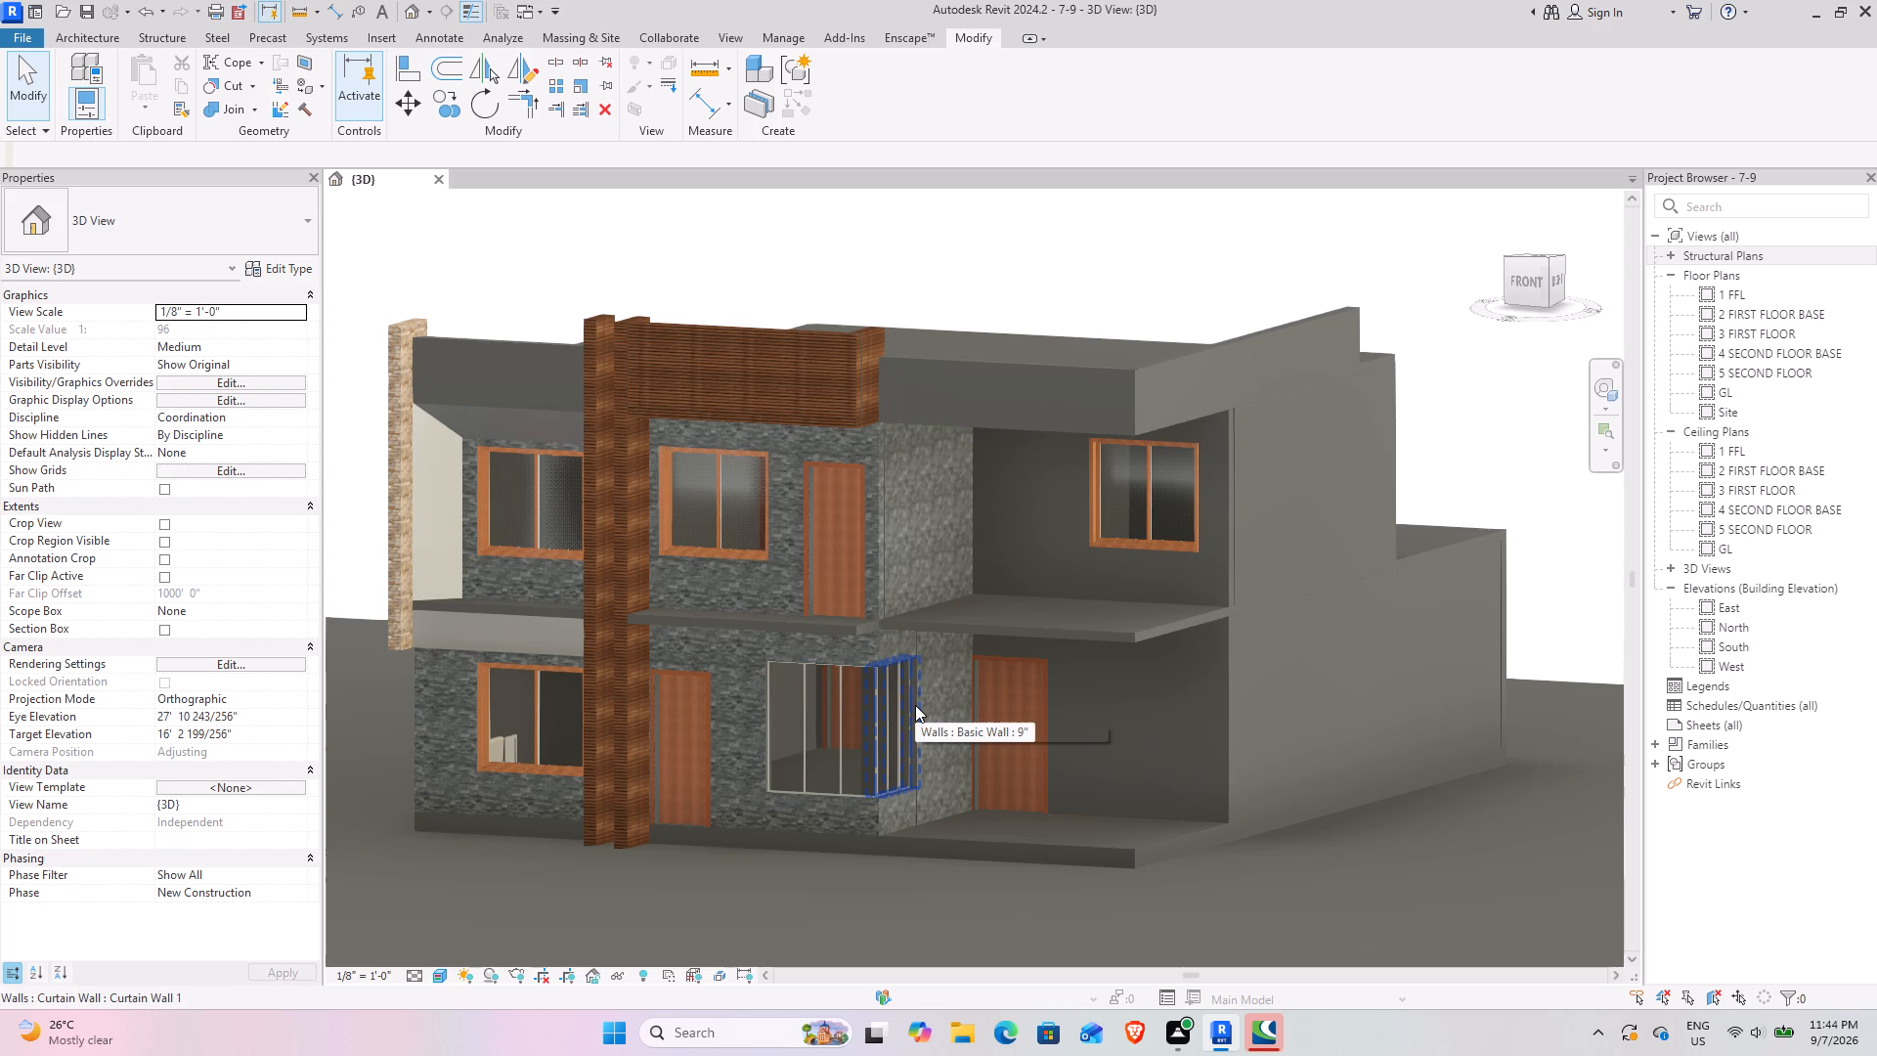
Examine the upper front facade up close around the stone-clad end column and the adjoining roof parapet.
left_click(878, 484)
left_click(730, 240)
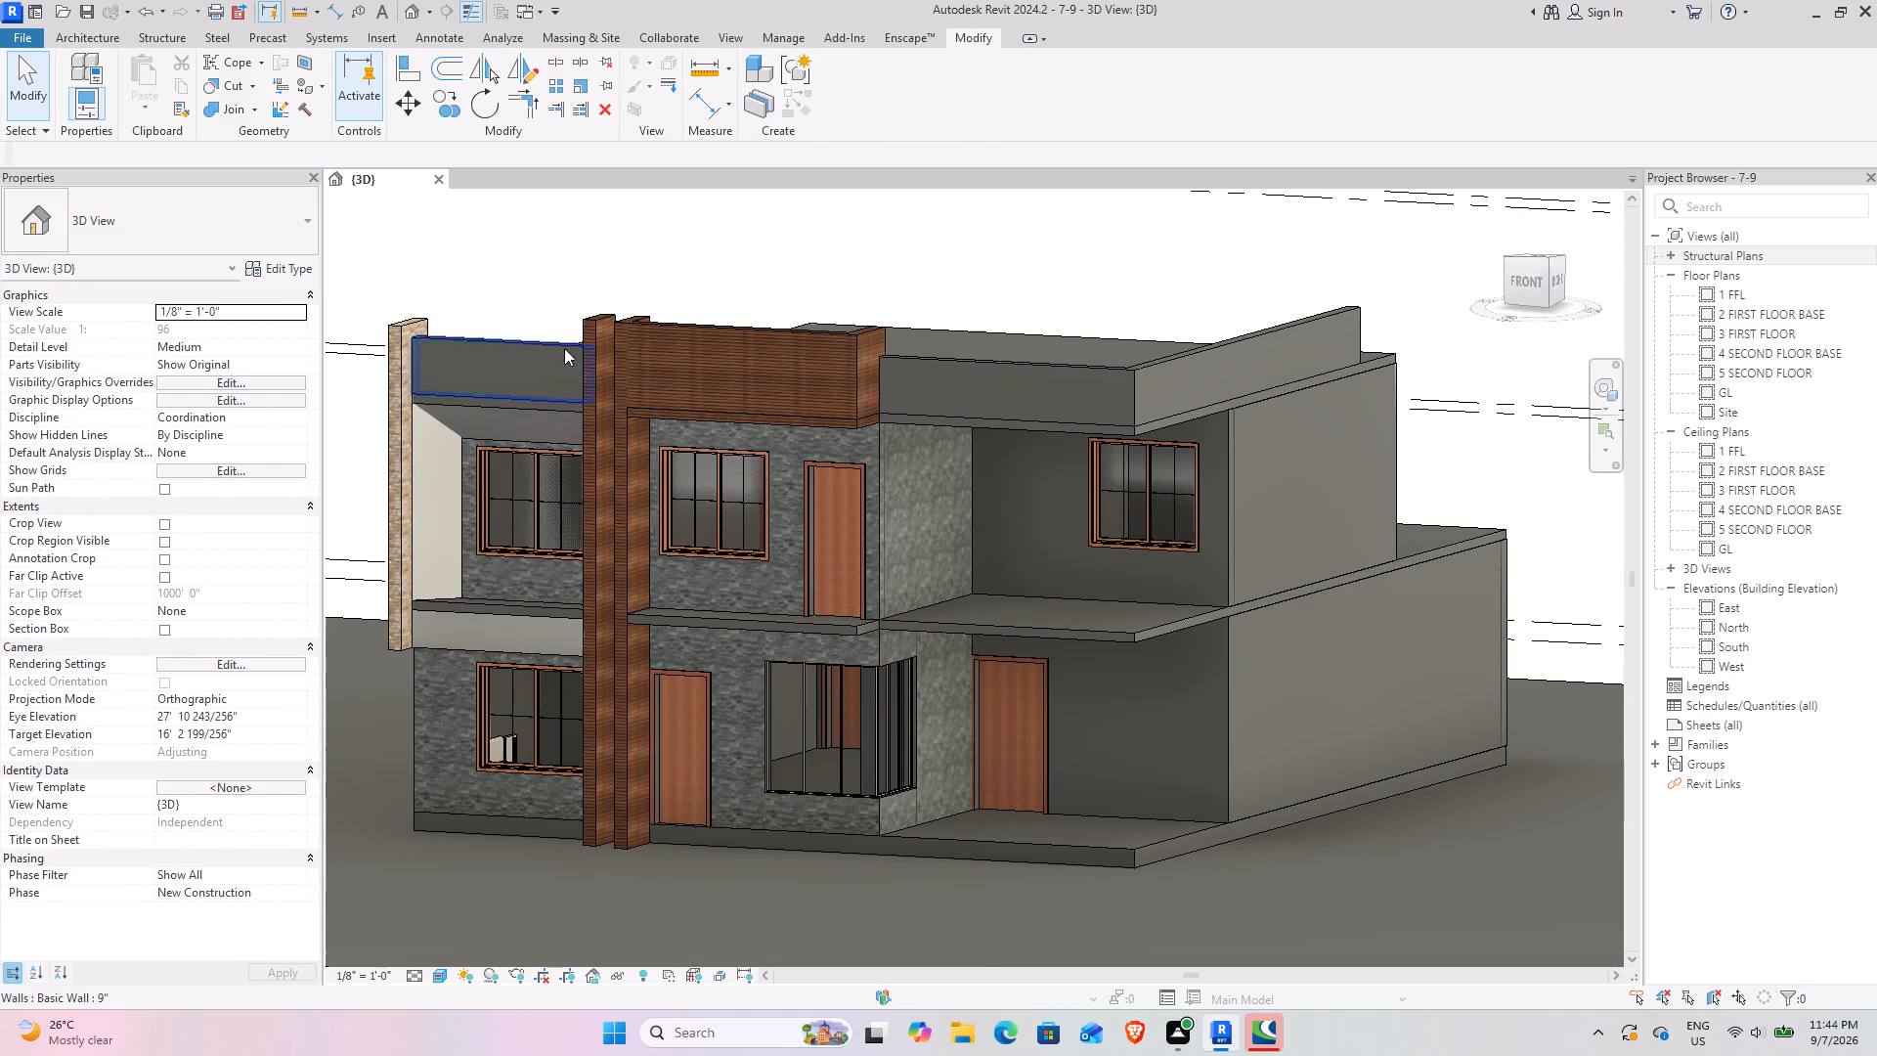
scroll(477, 492, "up", 7)
middle_click_drag(421, 393, 665, 399)
scroll(670, 371, "up", 1)
left_click(612, 254)
scroll(564, 434, "down", 5)
left_click(454, 410)
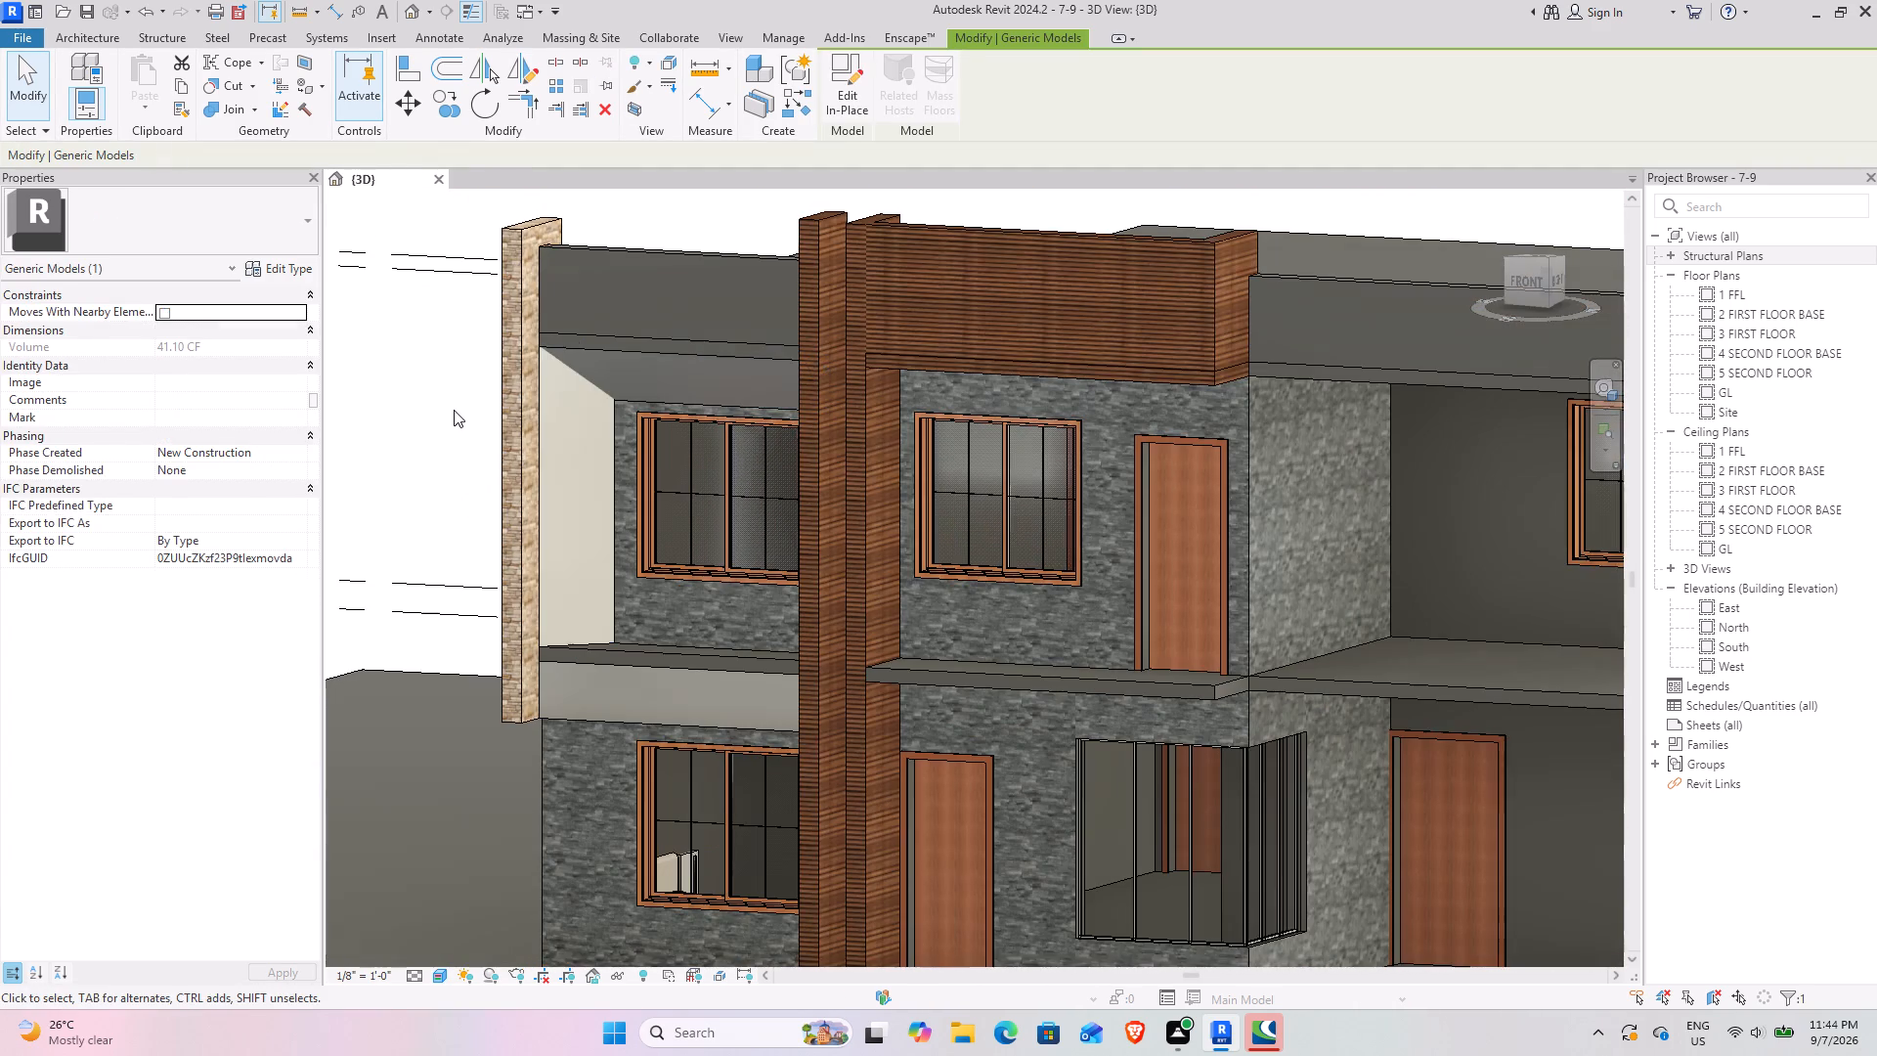
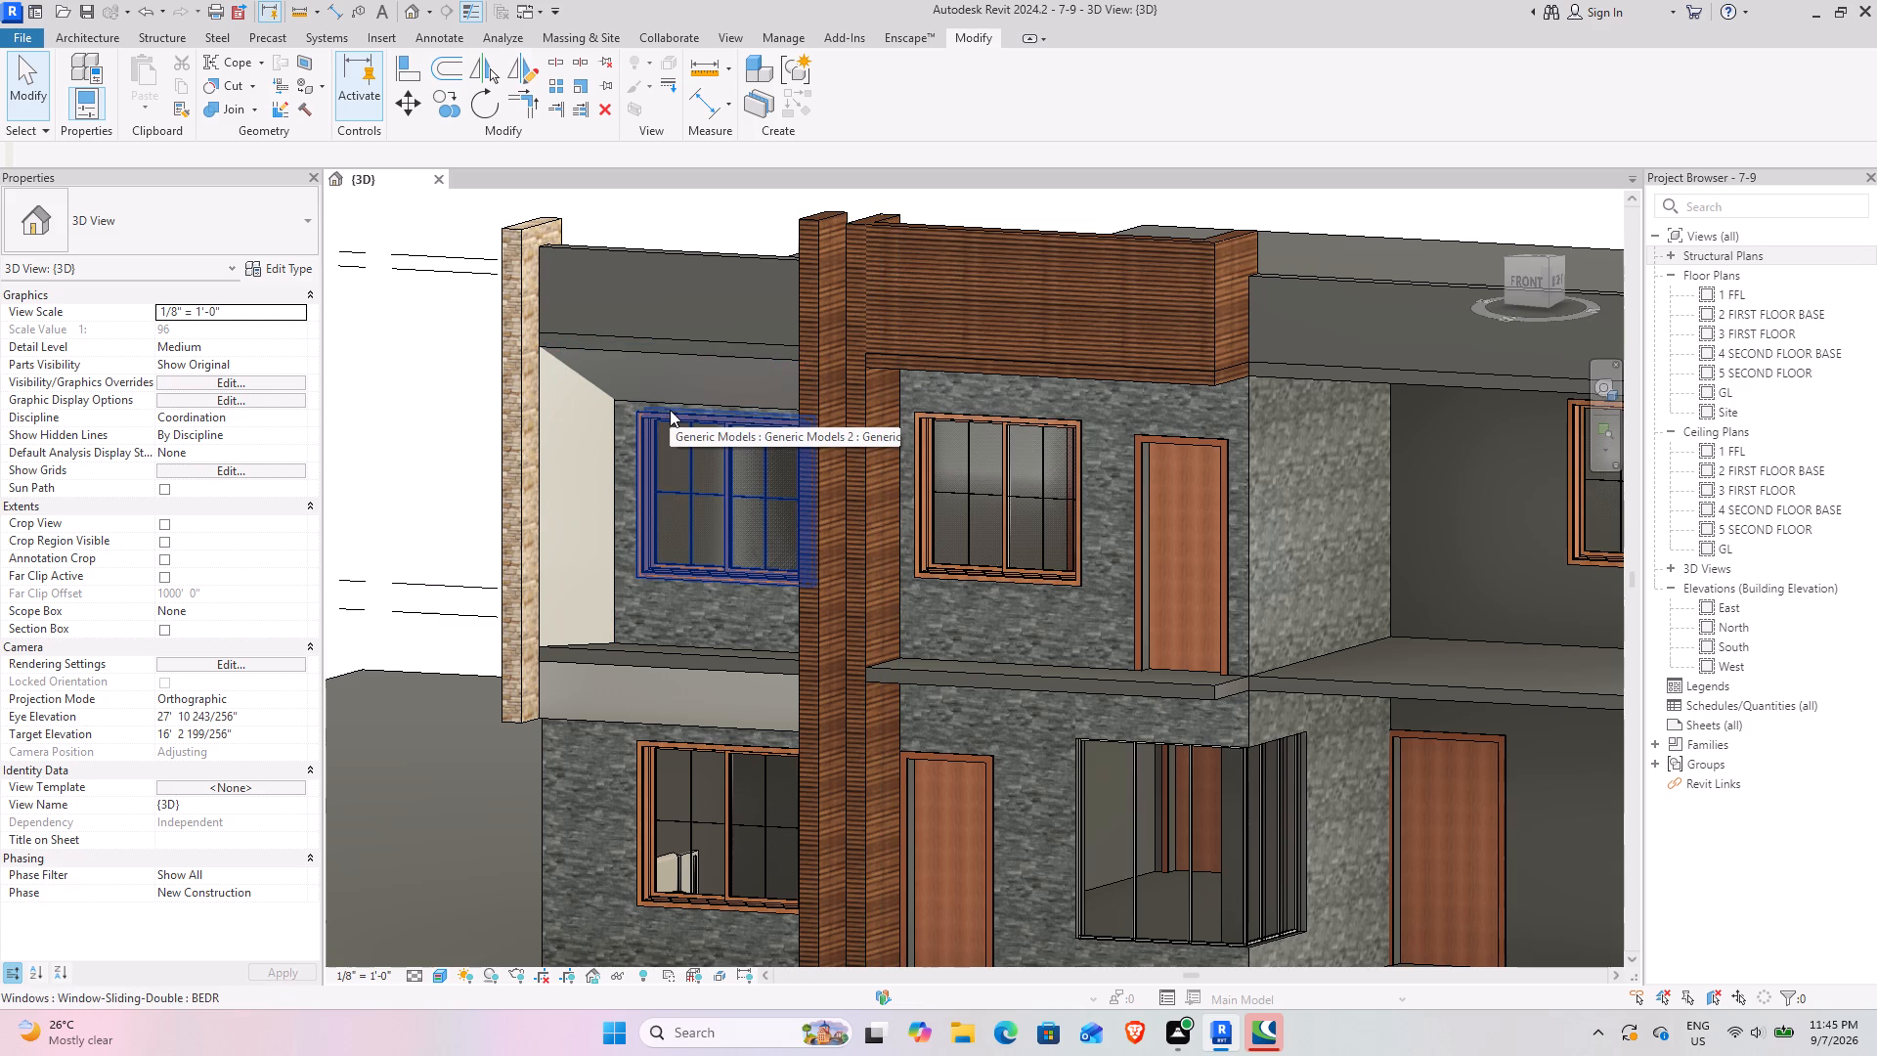
Examine the front facade from an angle and straight on, checking the wood-clad fins, upper wood panel, windows and doors.
scroll(723, 489, "down", 3)
middle_click_drag(714, 494, 874, 450, "shift")
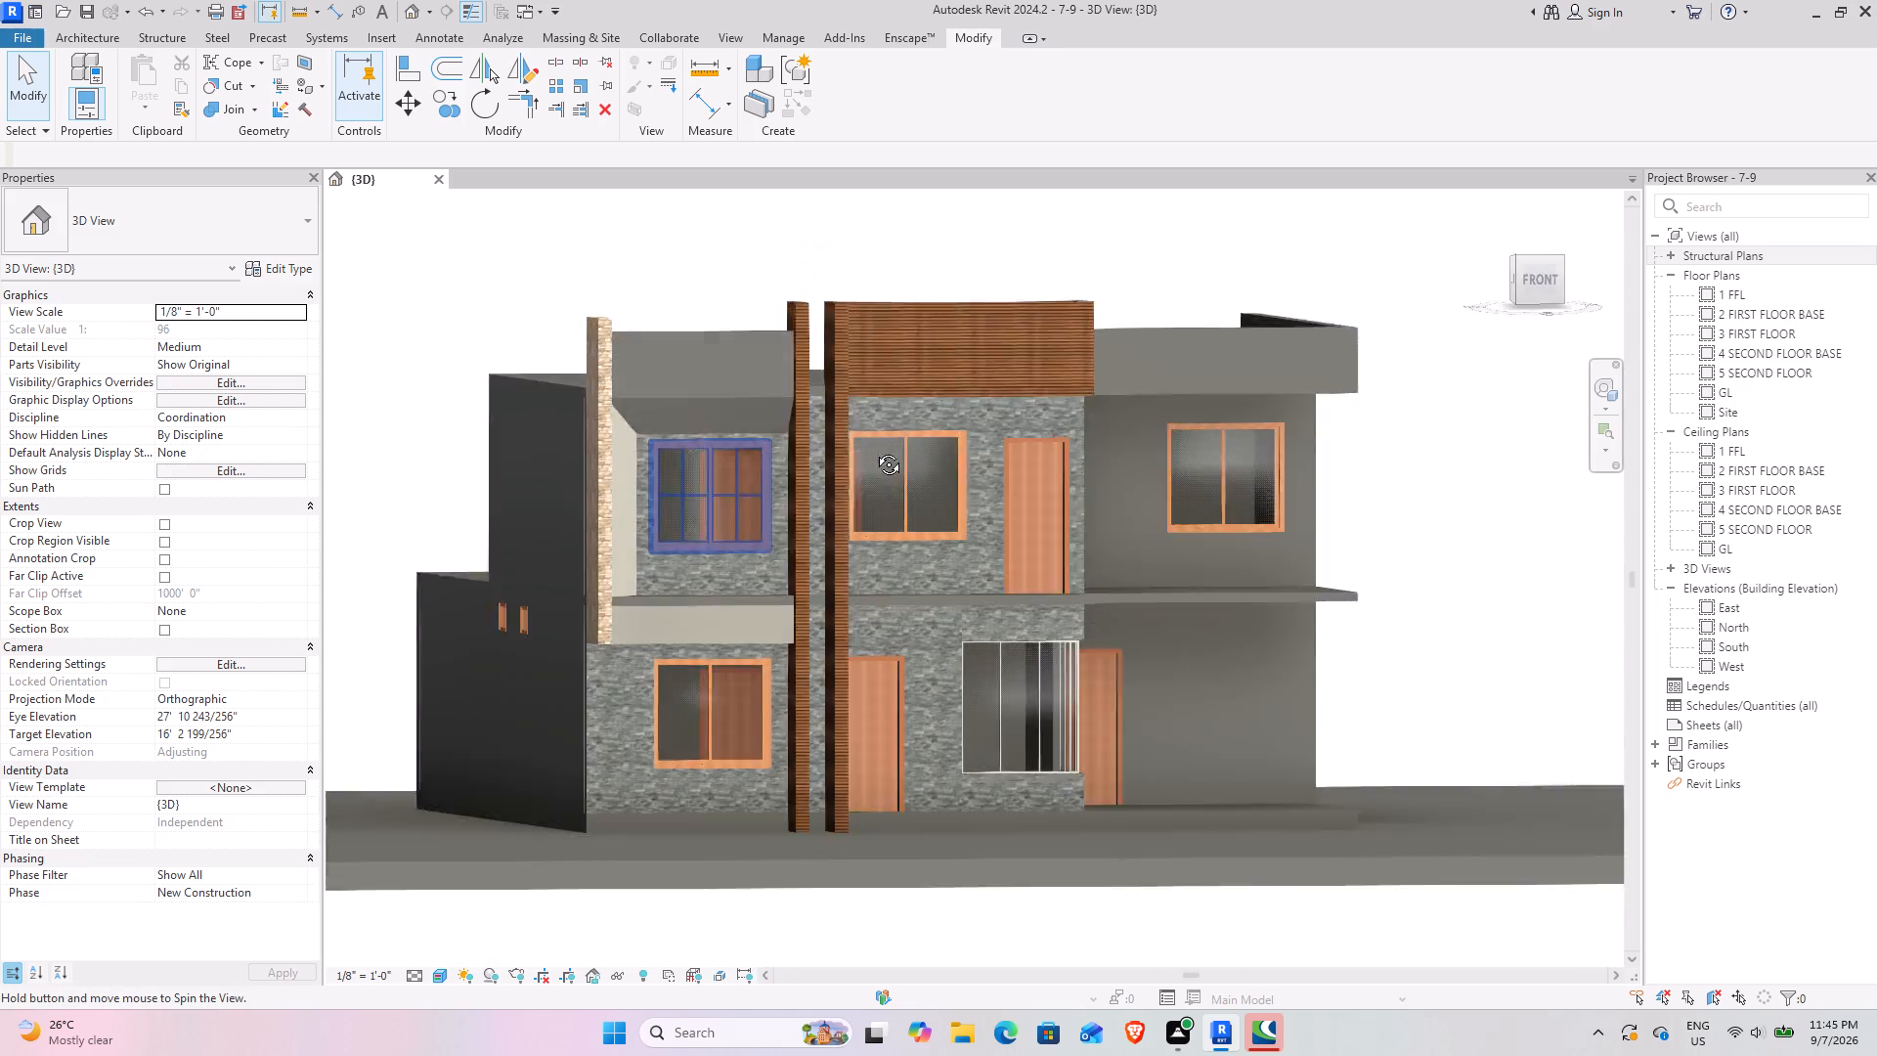
middle_click_drag(874, 450, 789, 472, "shift")
middle_click_drag(748, 480, 653, 529)
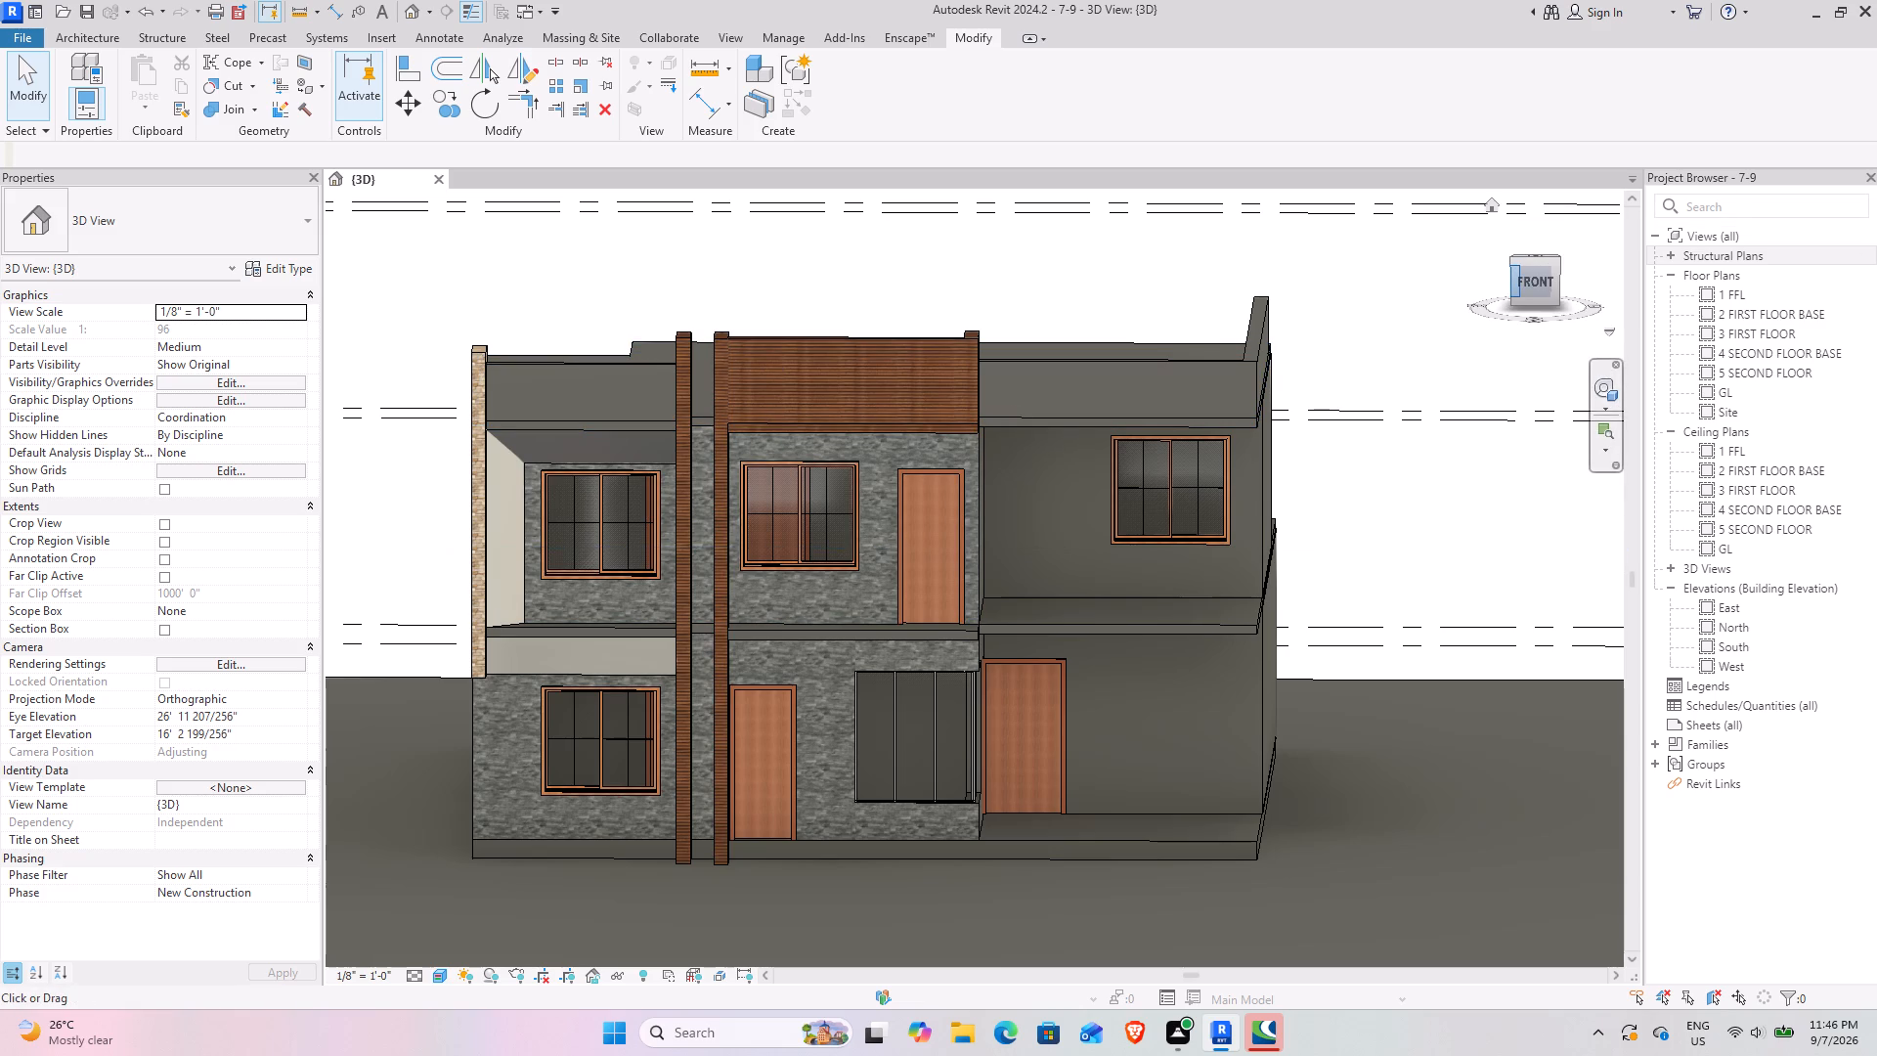
left_click_drag(1512, 278, 1550, 259)
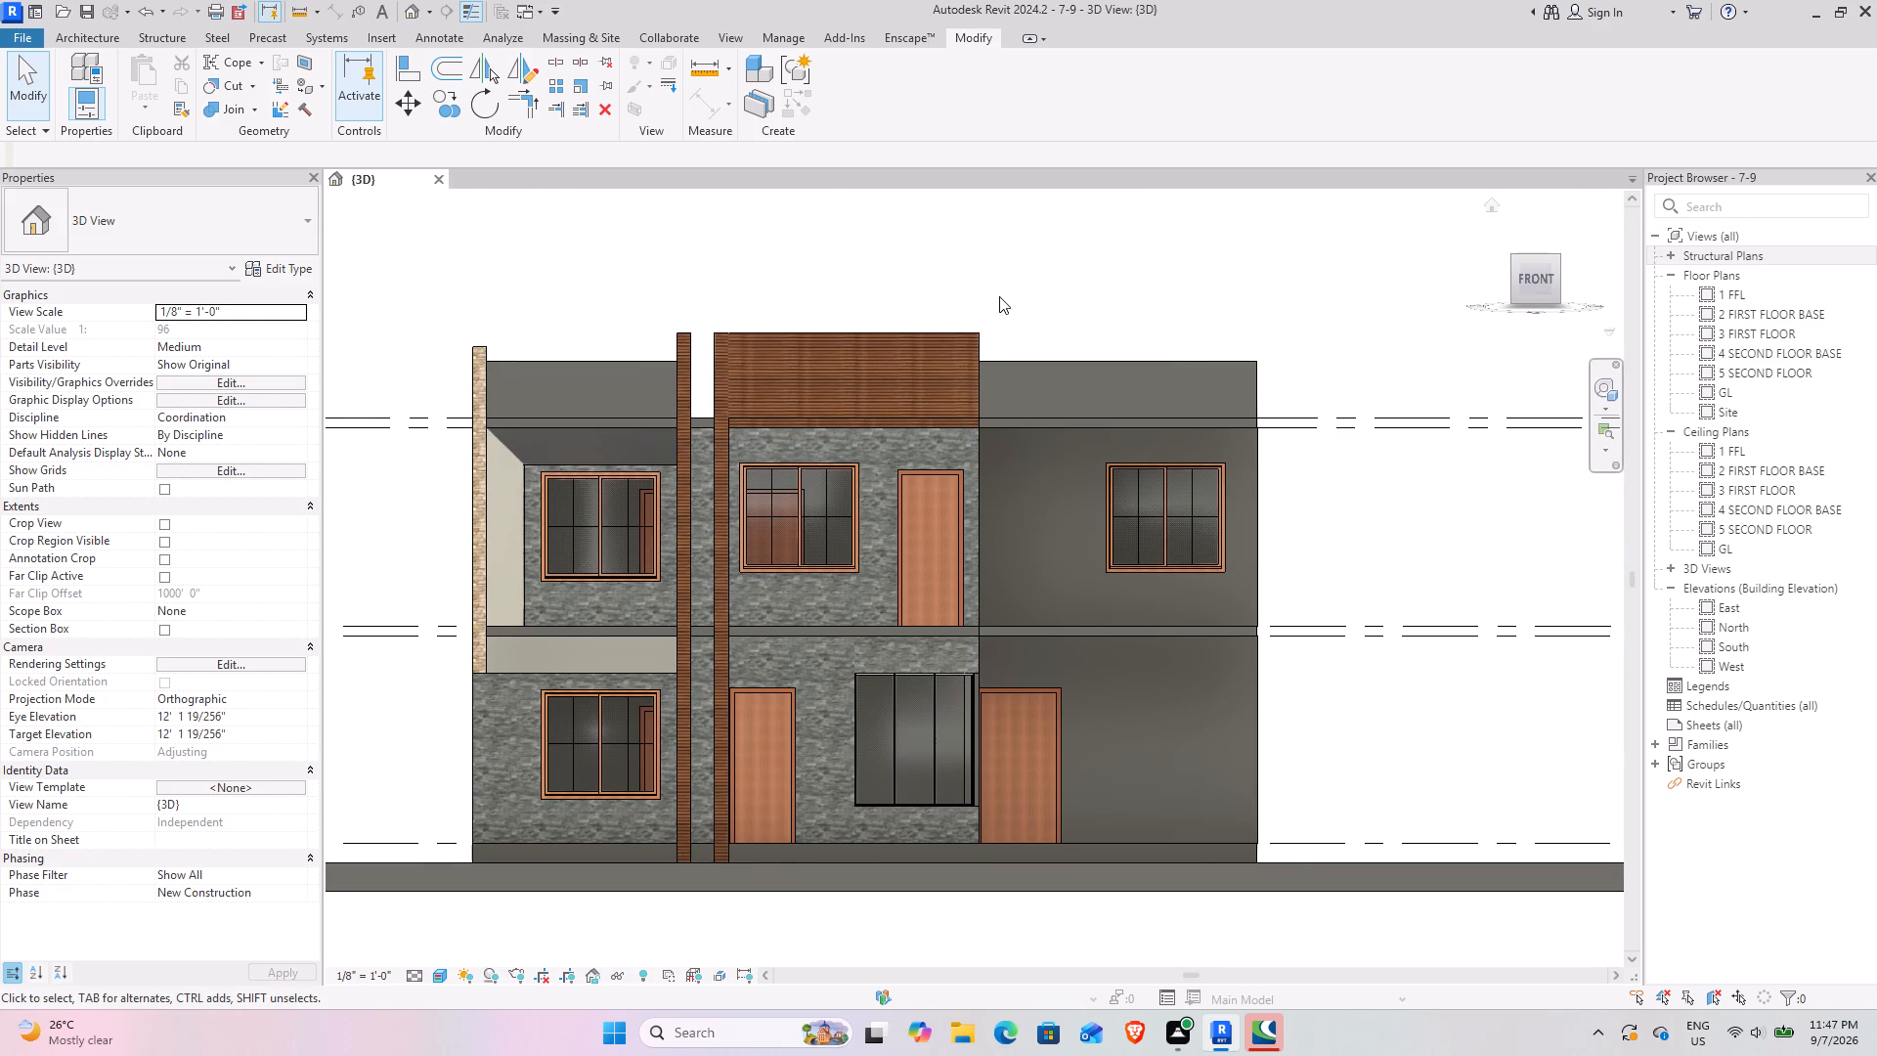
scroll(704, 316, "up", 7)
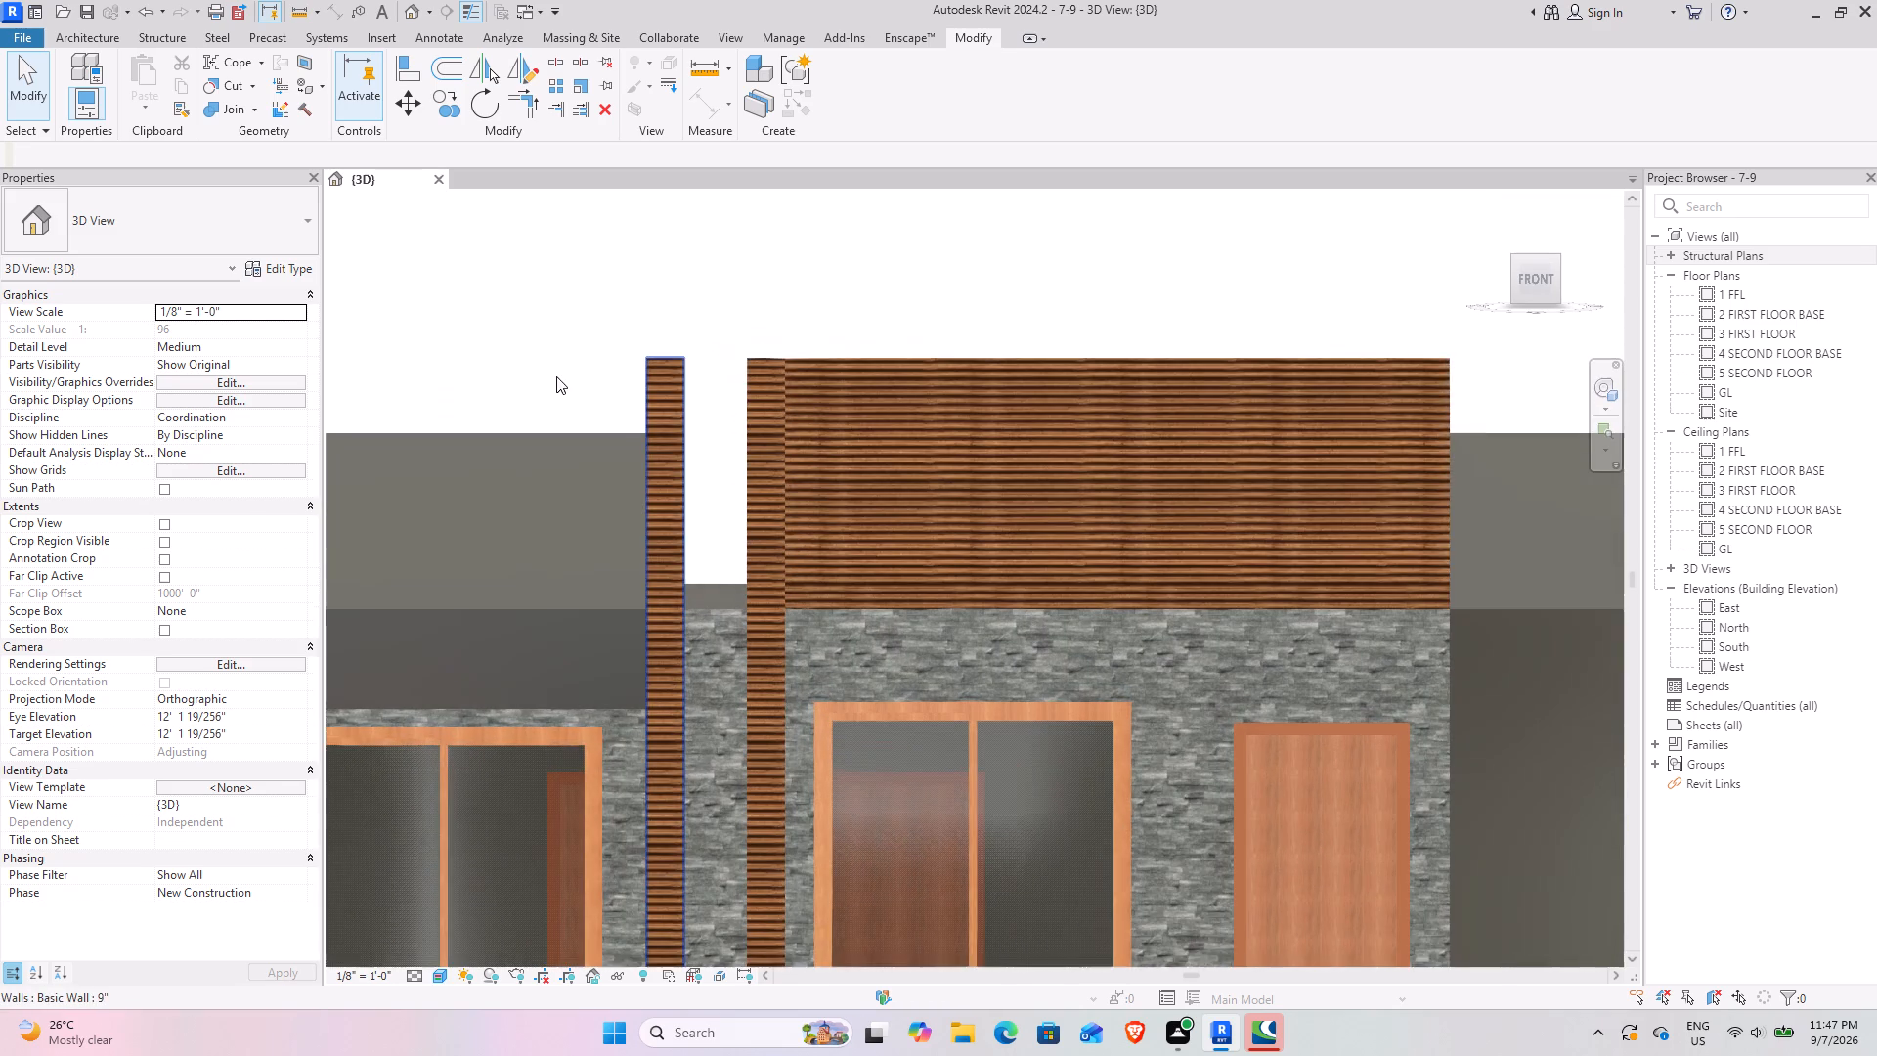
middle_click_drag(560, 372, 773, 310)
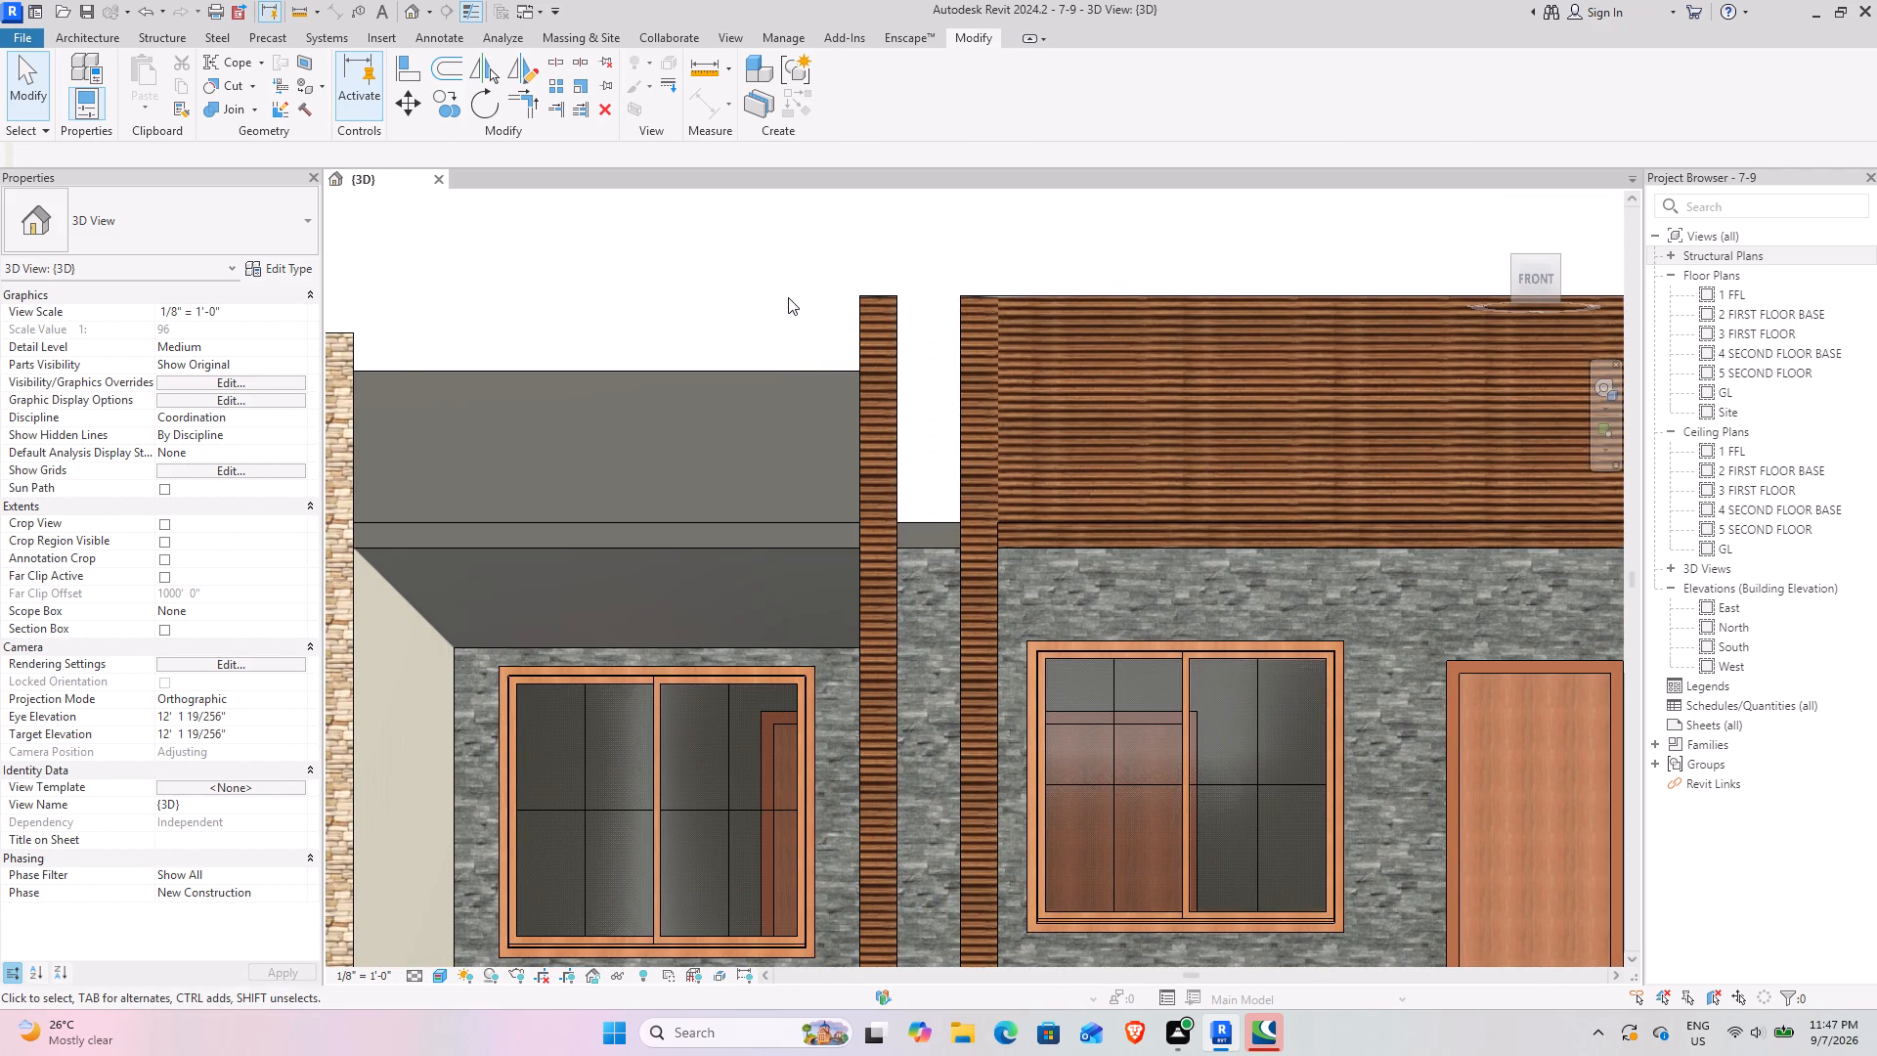
scroll(788, 297, "down", 8)
scroll(609, 406, "up", 7)
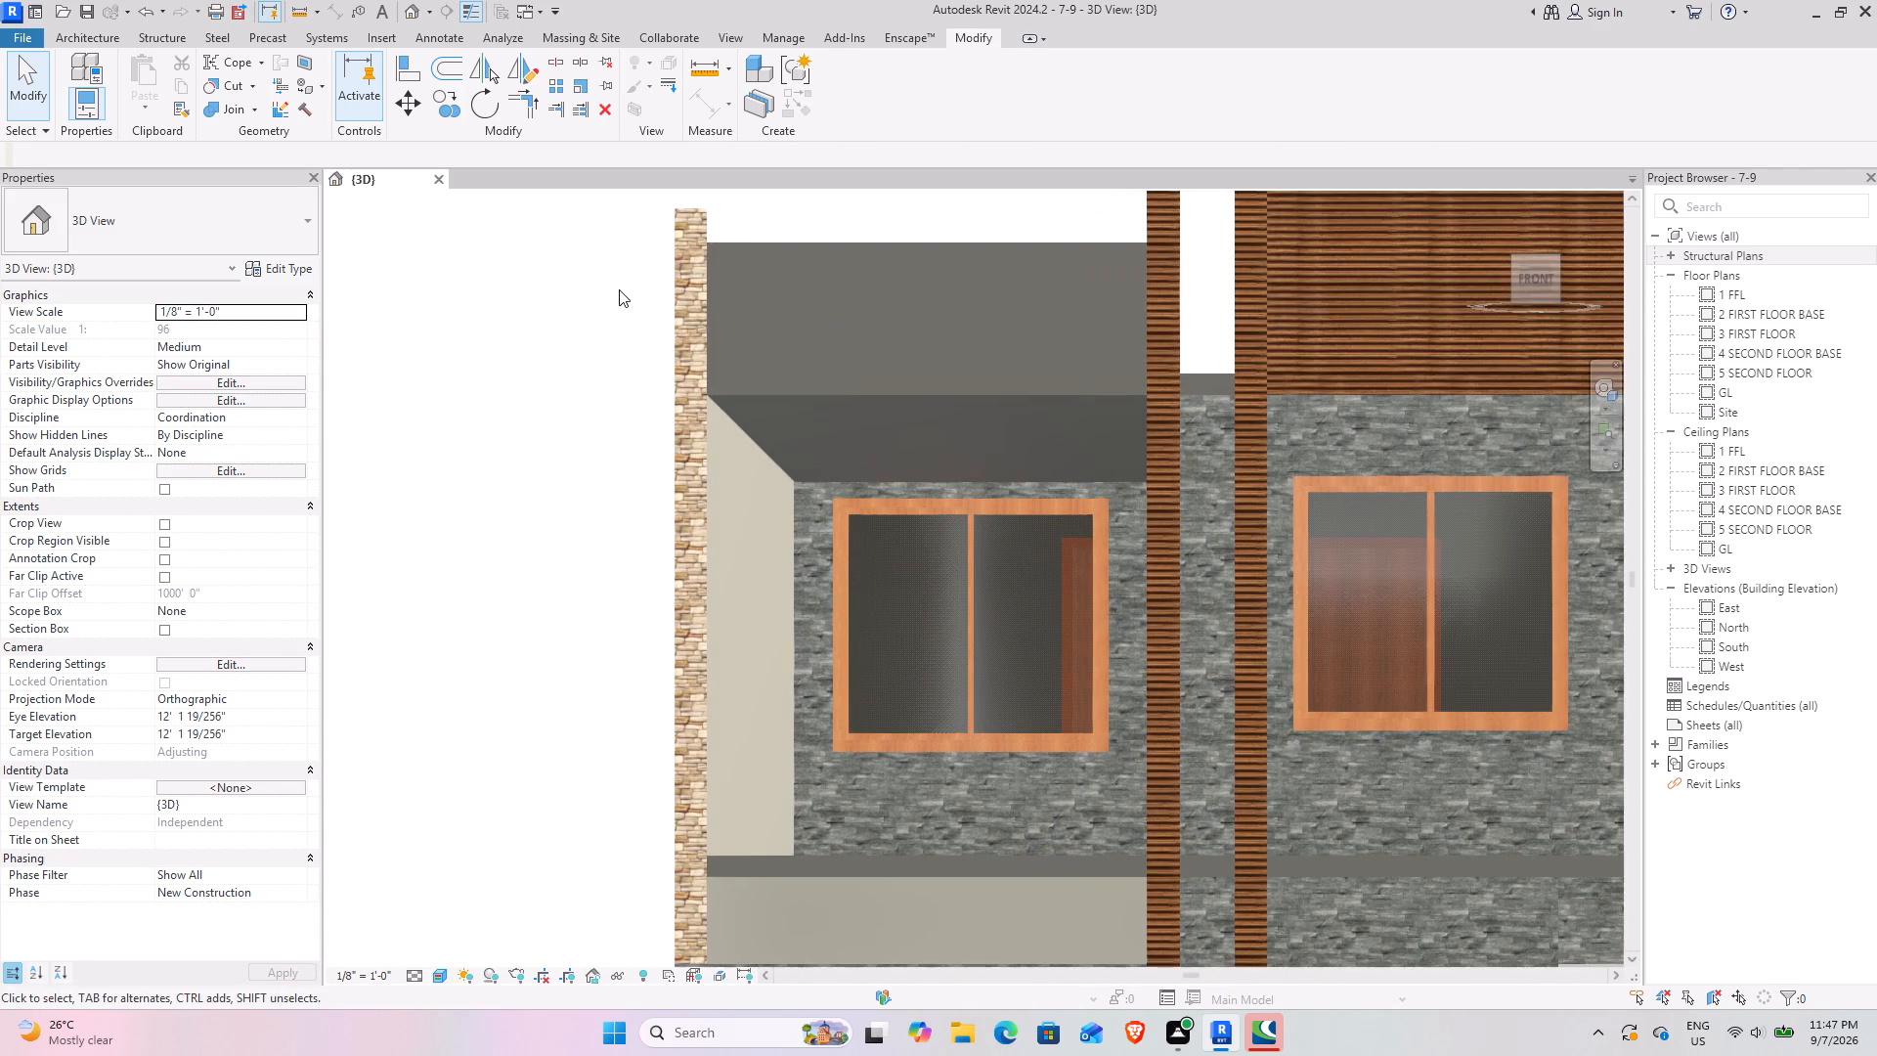
middle_click_drag(993, 250, 657, 250)
scroll(1234, 455, "up", 3)
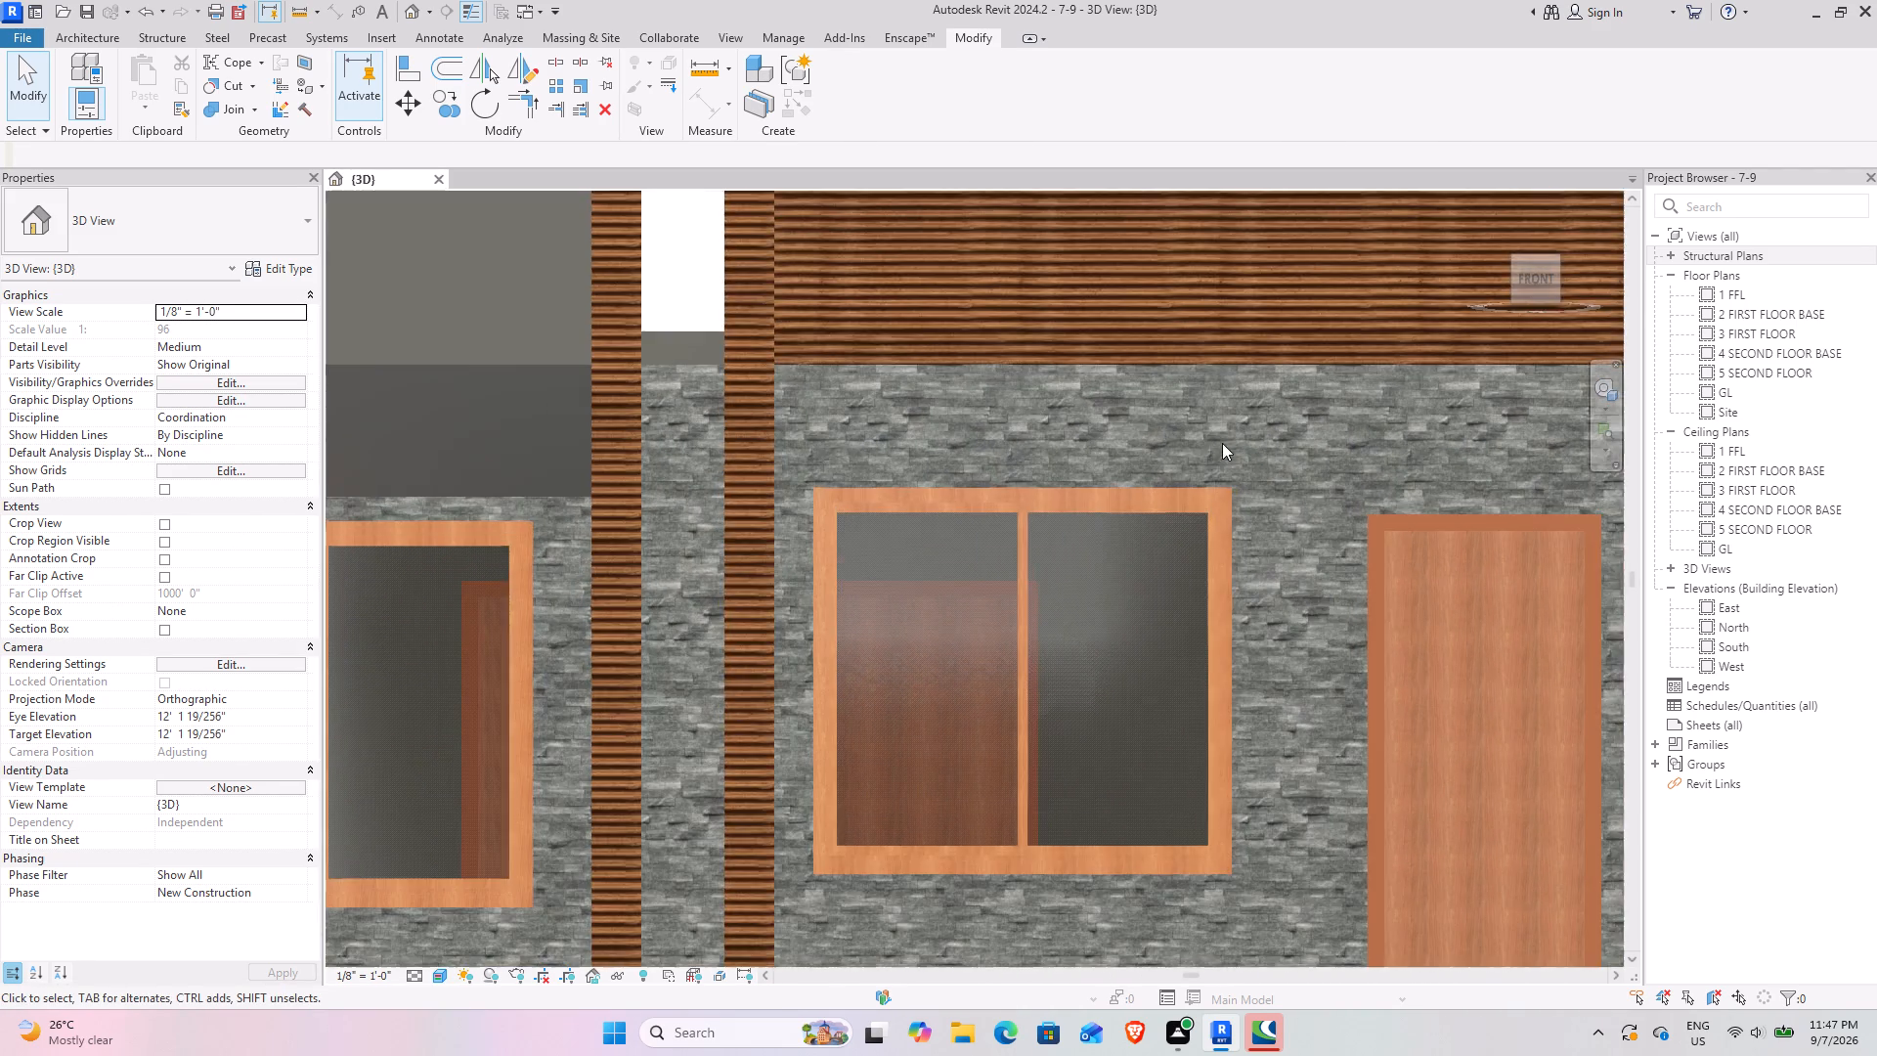
scroll(1111, 413, "up", 4)
scroll(1069, 409, "down", 9)
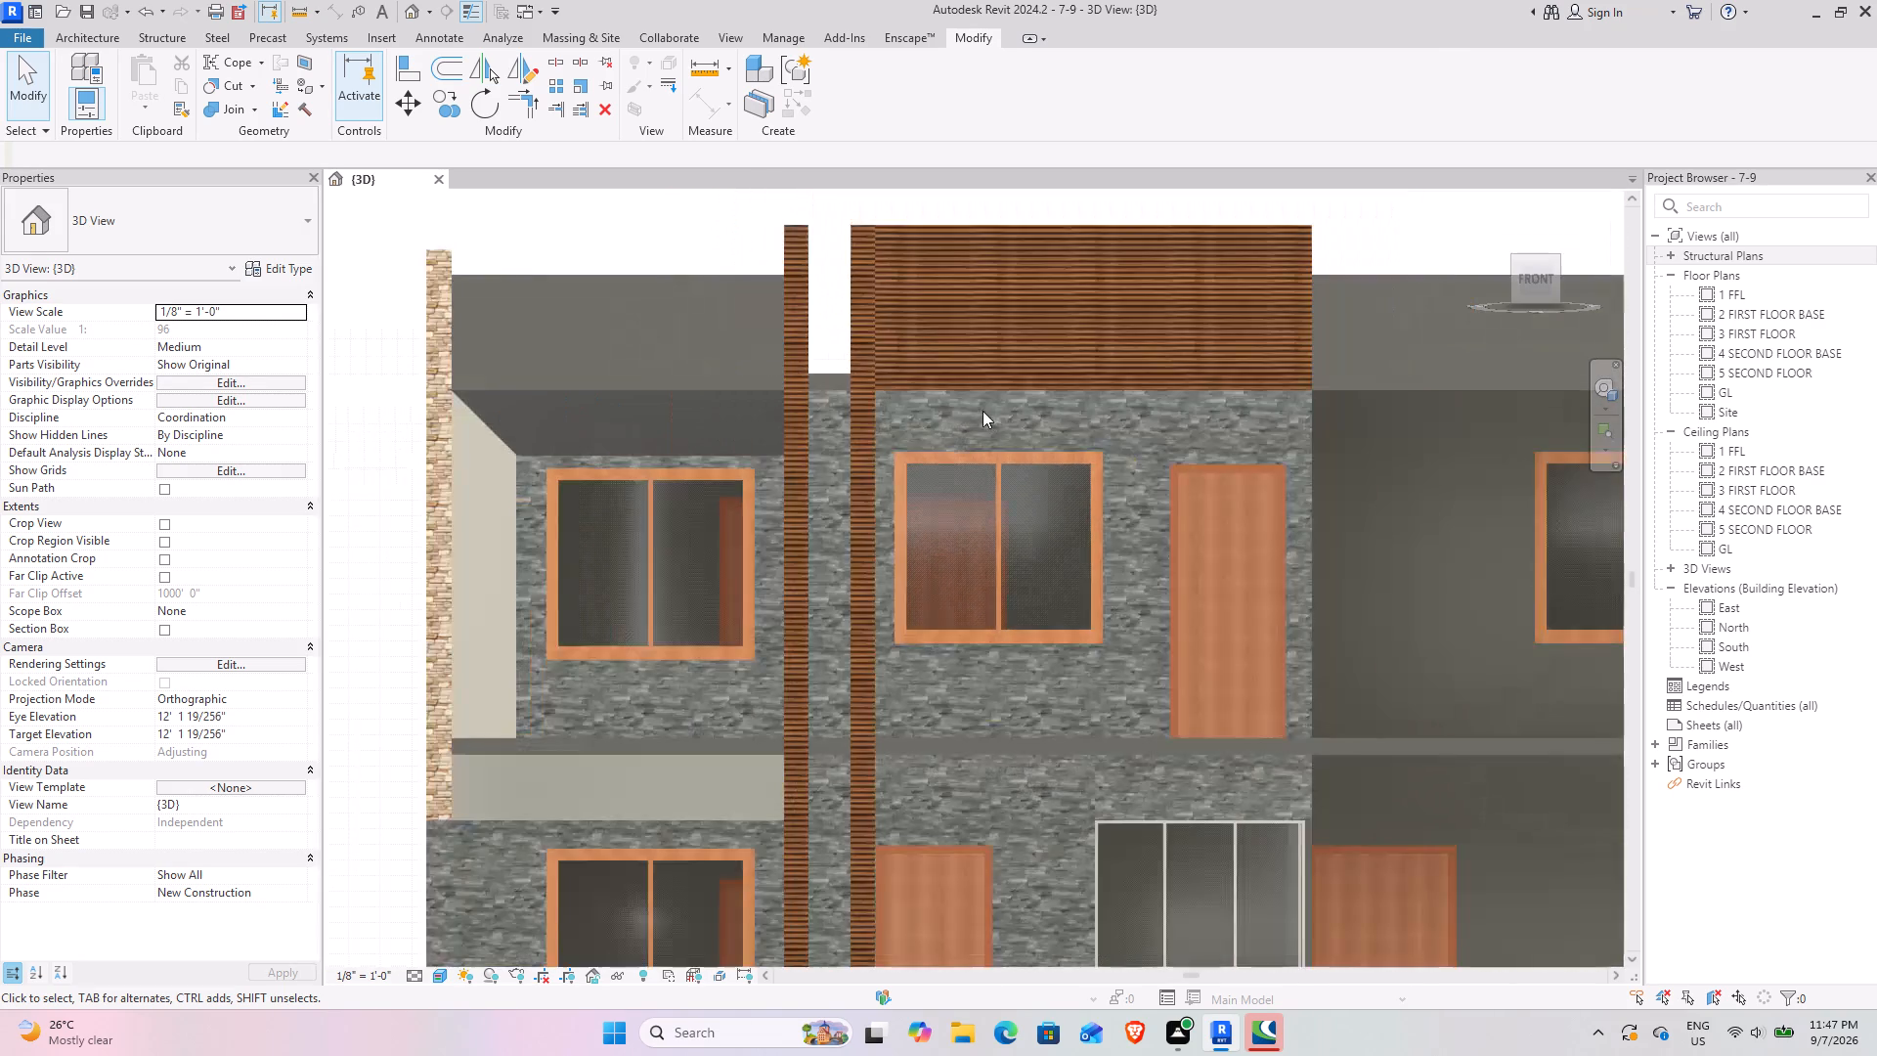
middle_click_drag(966, 408, 826, 382)
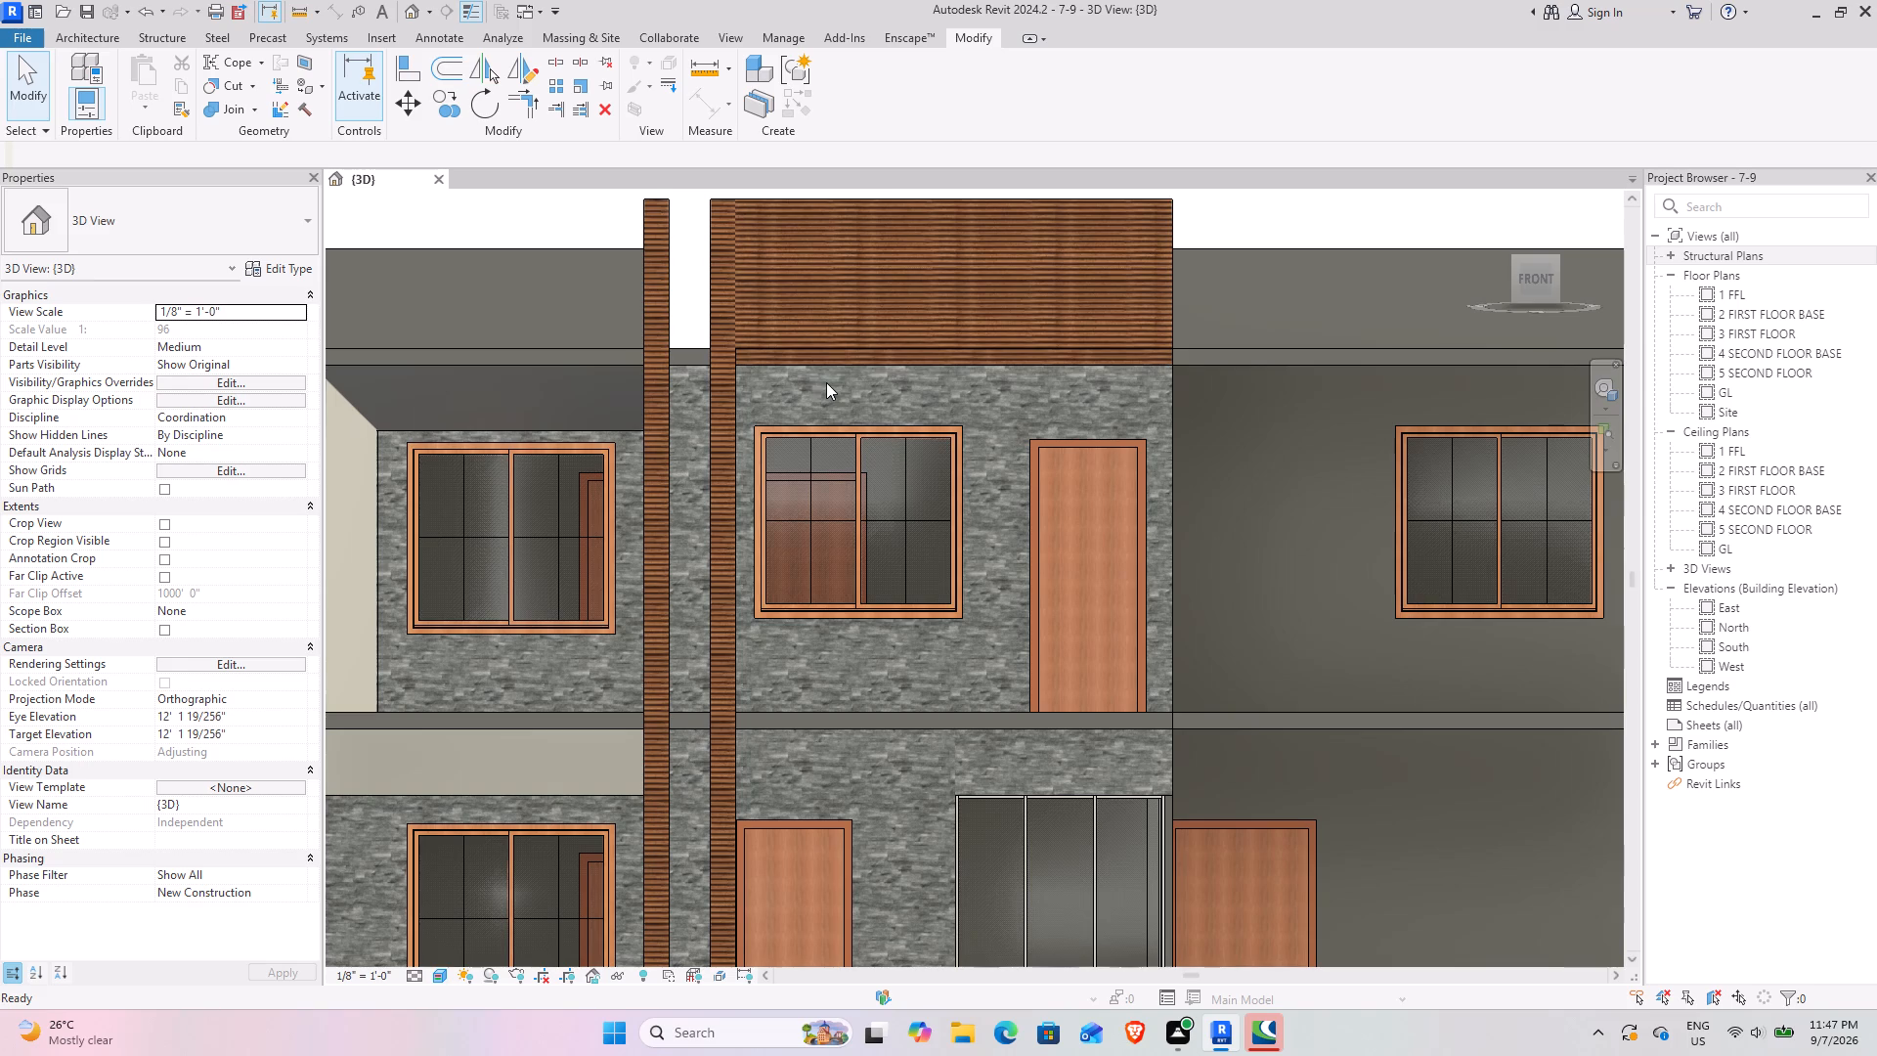
scroll(813, 343, "down", 7)
middle_click_drag(851, 329, 871, 444)
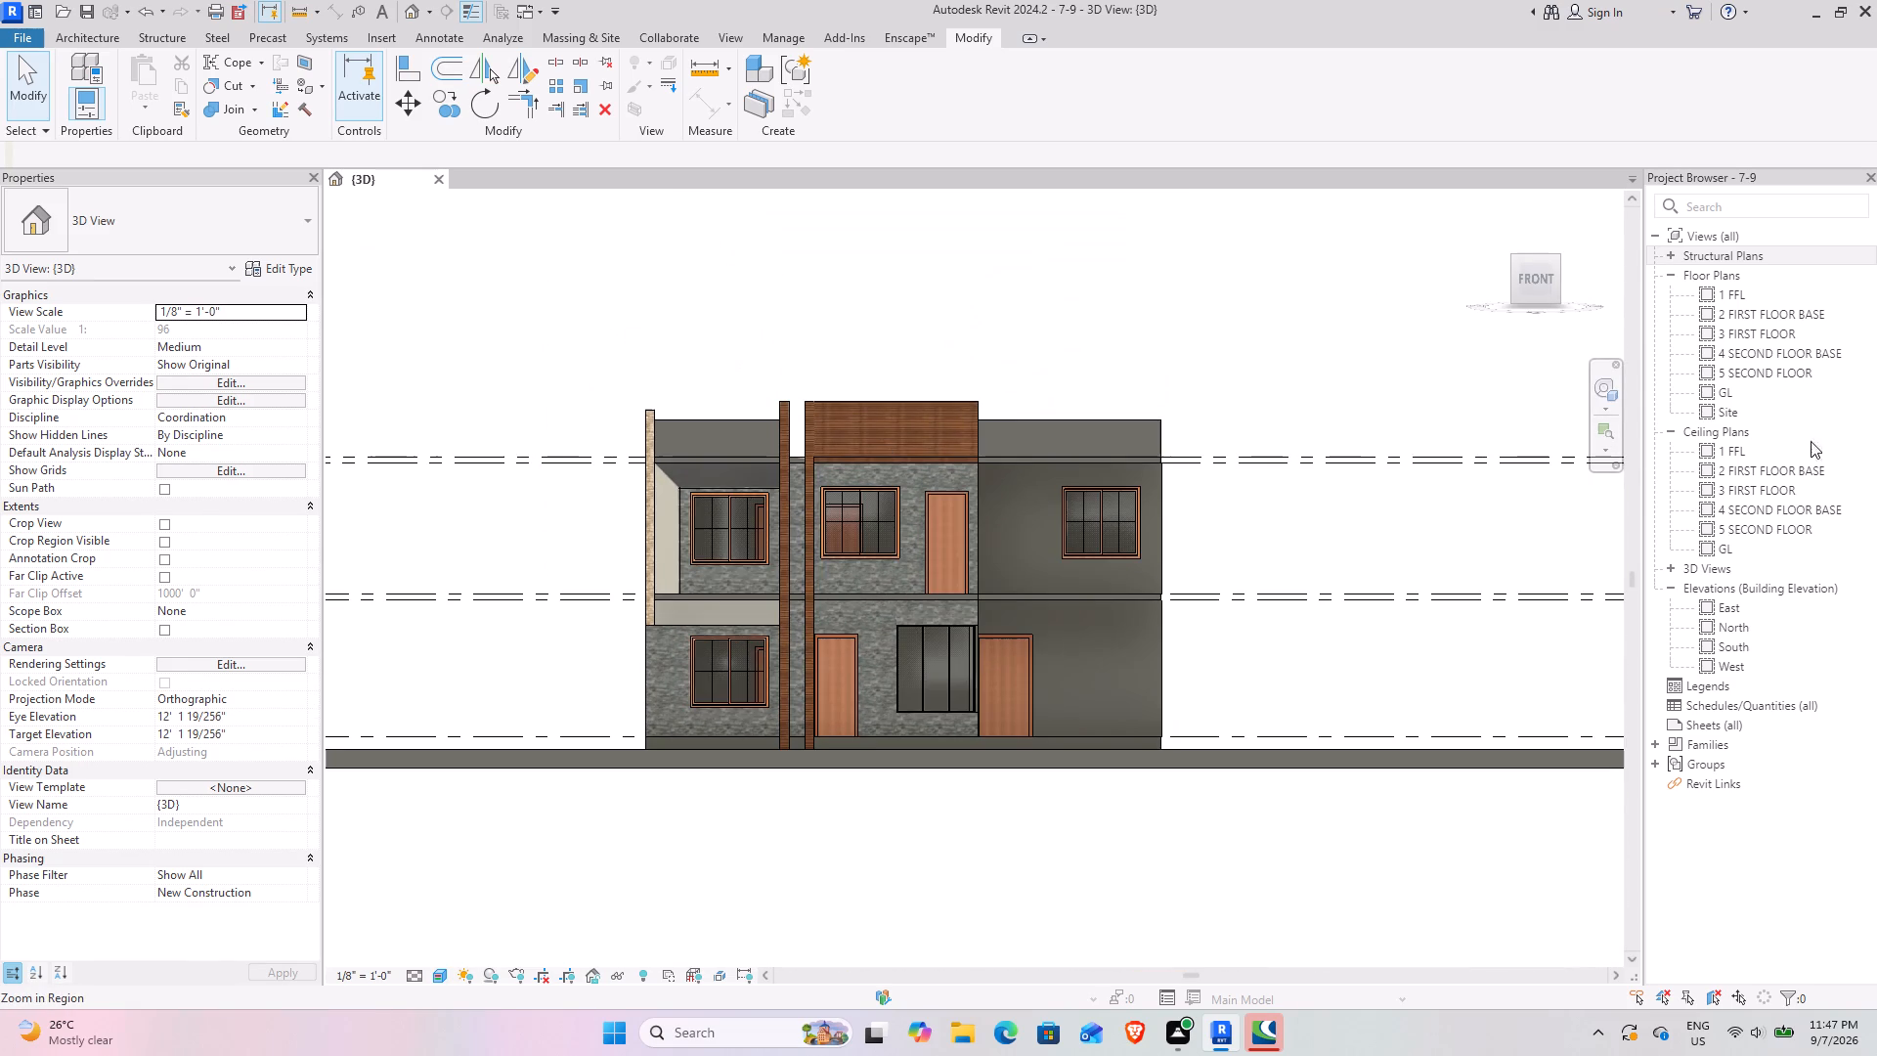
Open the 5 SECOND FLOOR plan, dismiss the save reminder, and inspect the house outline.
double_click(1808, 373)
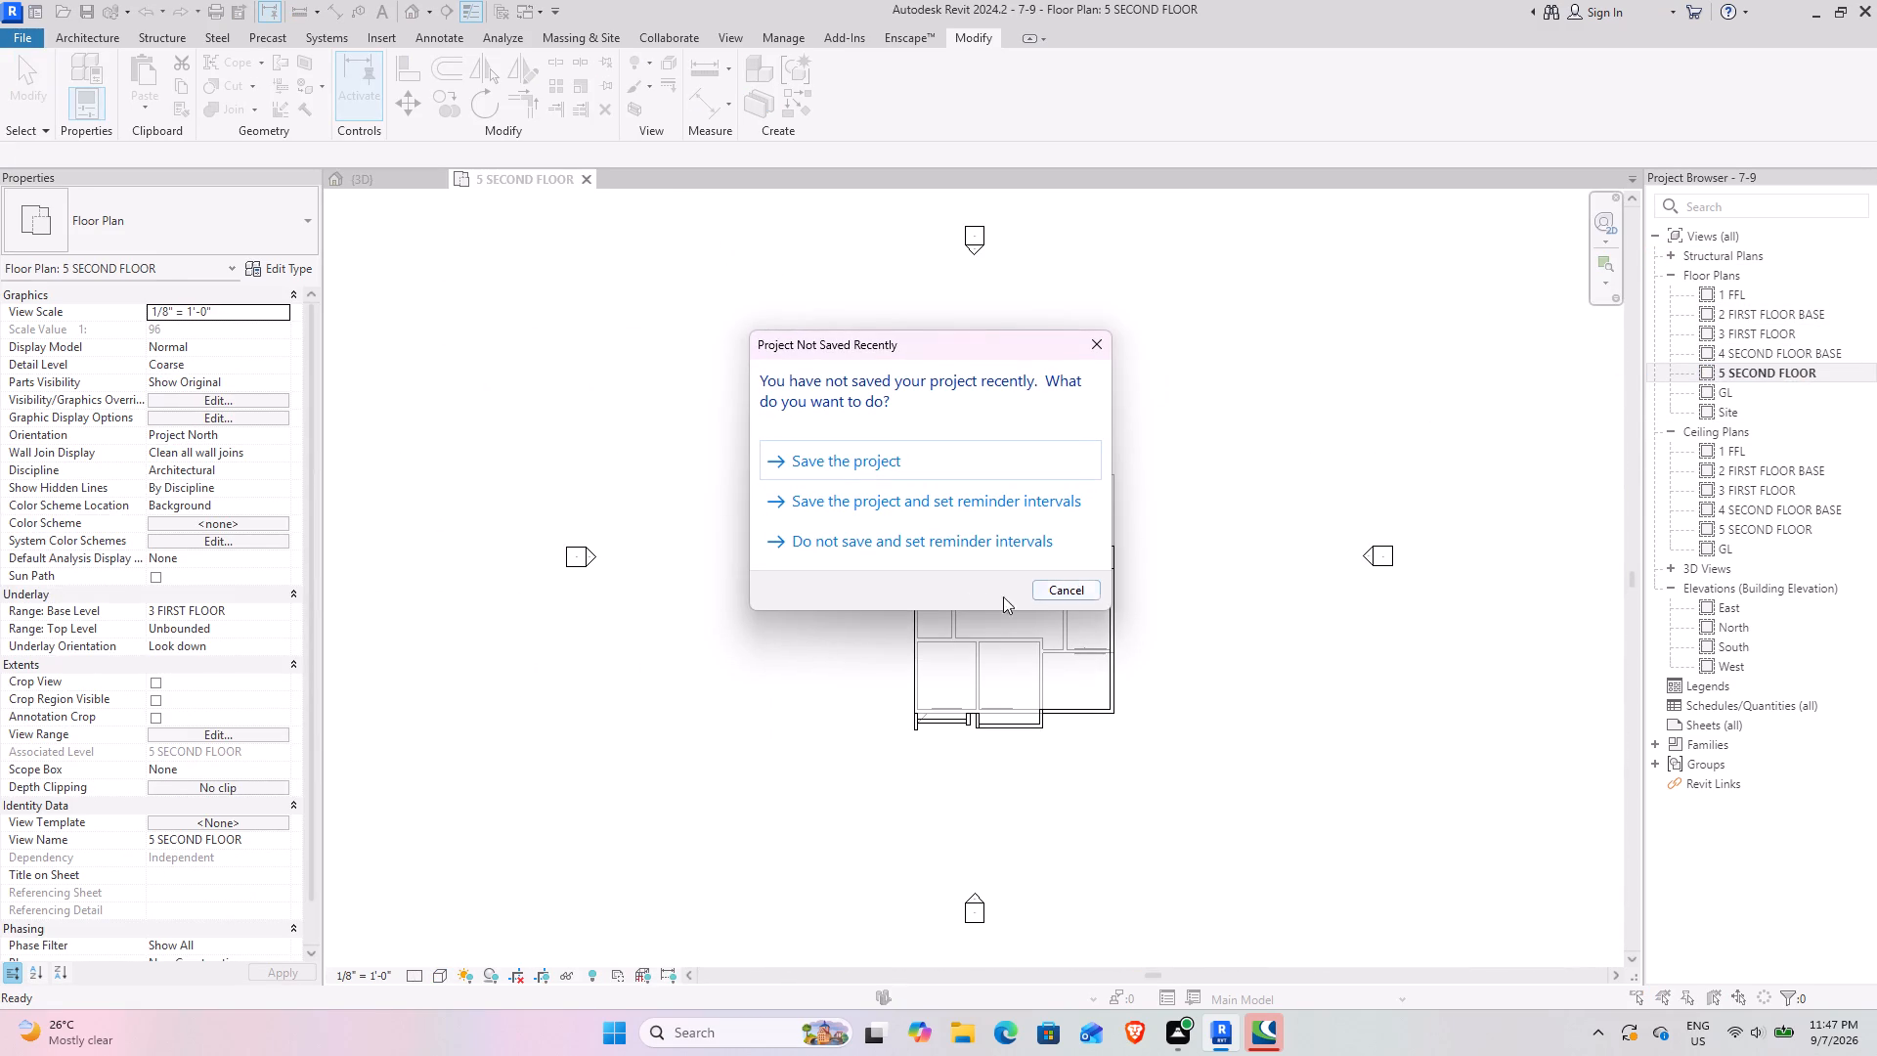
left_click(1057, 584)
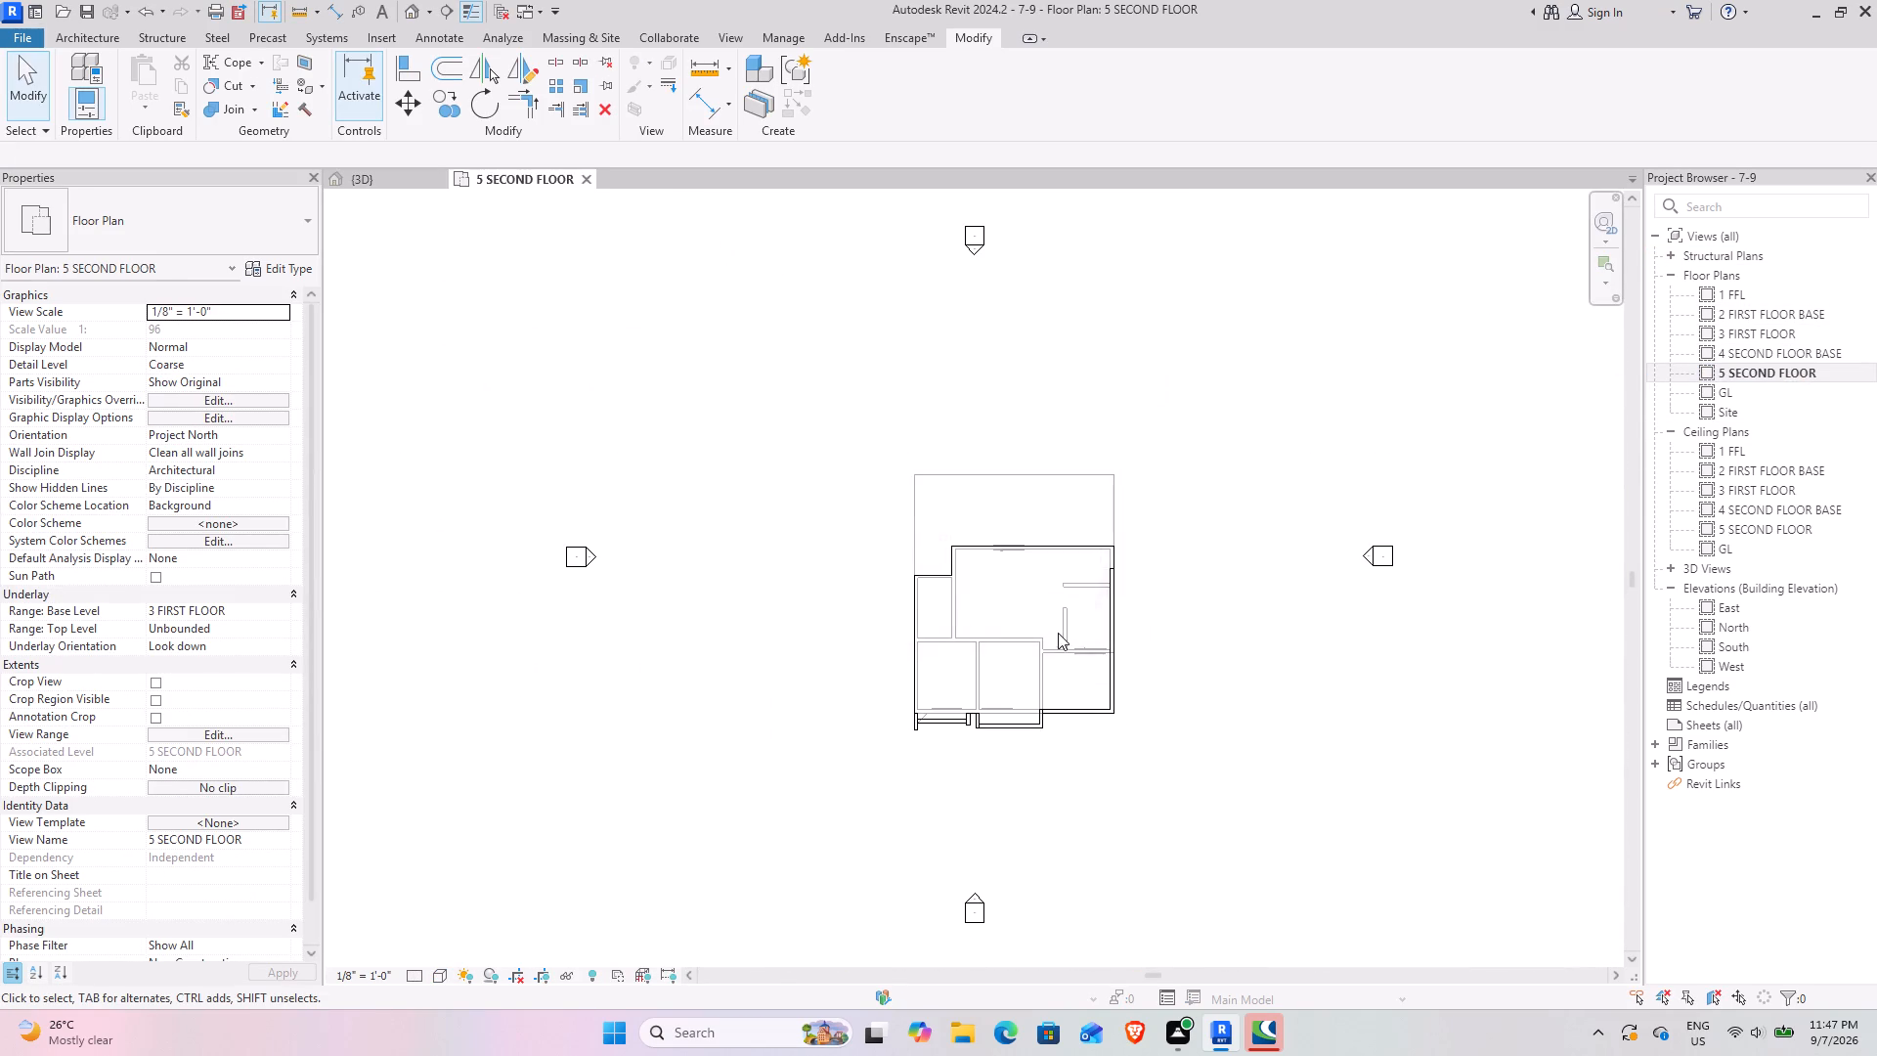
scroll(1052, 626, "up", 4)
middle_click_drag(1025, 619, 894, 573)
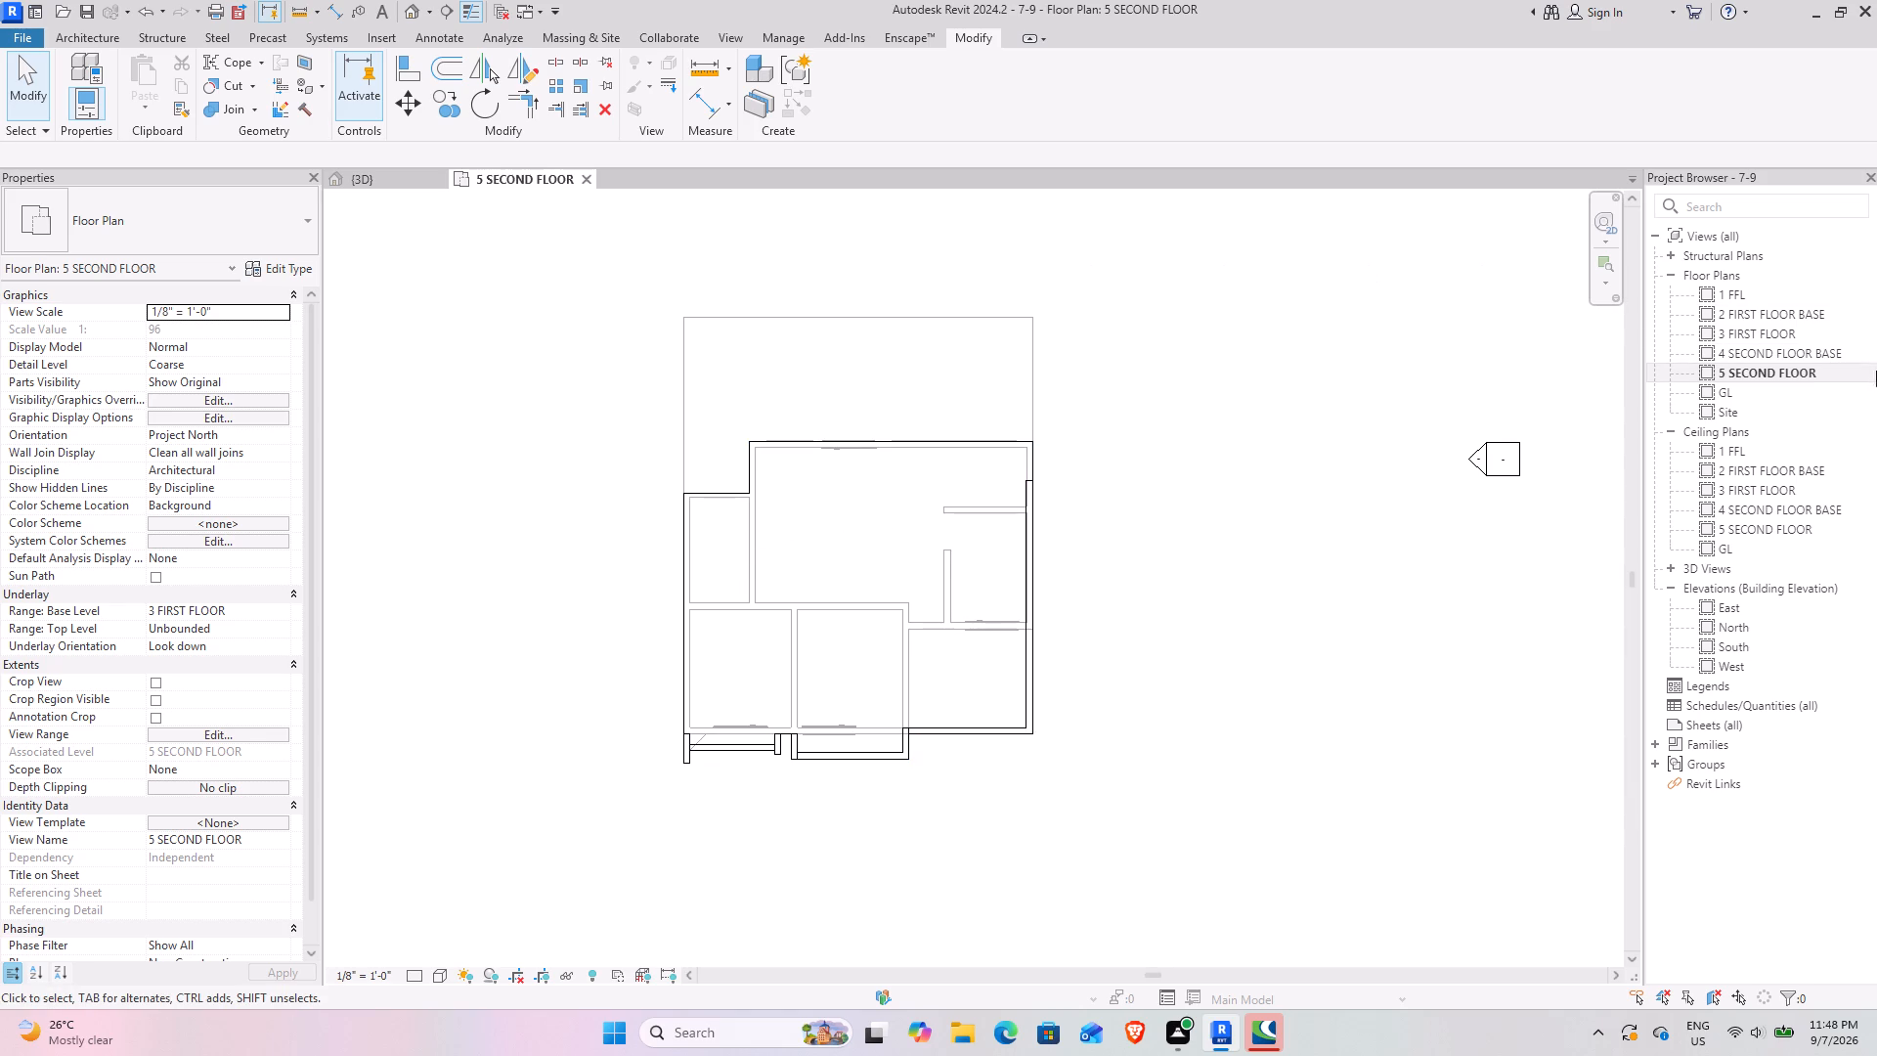
Open the 3 FIRST FLOOR plan and examine the front balcony edge and the two projecting fin walls up close.
double_click(1790, 330)
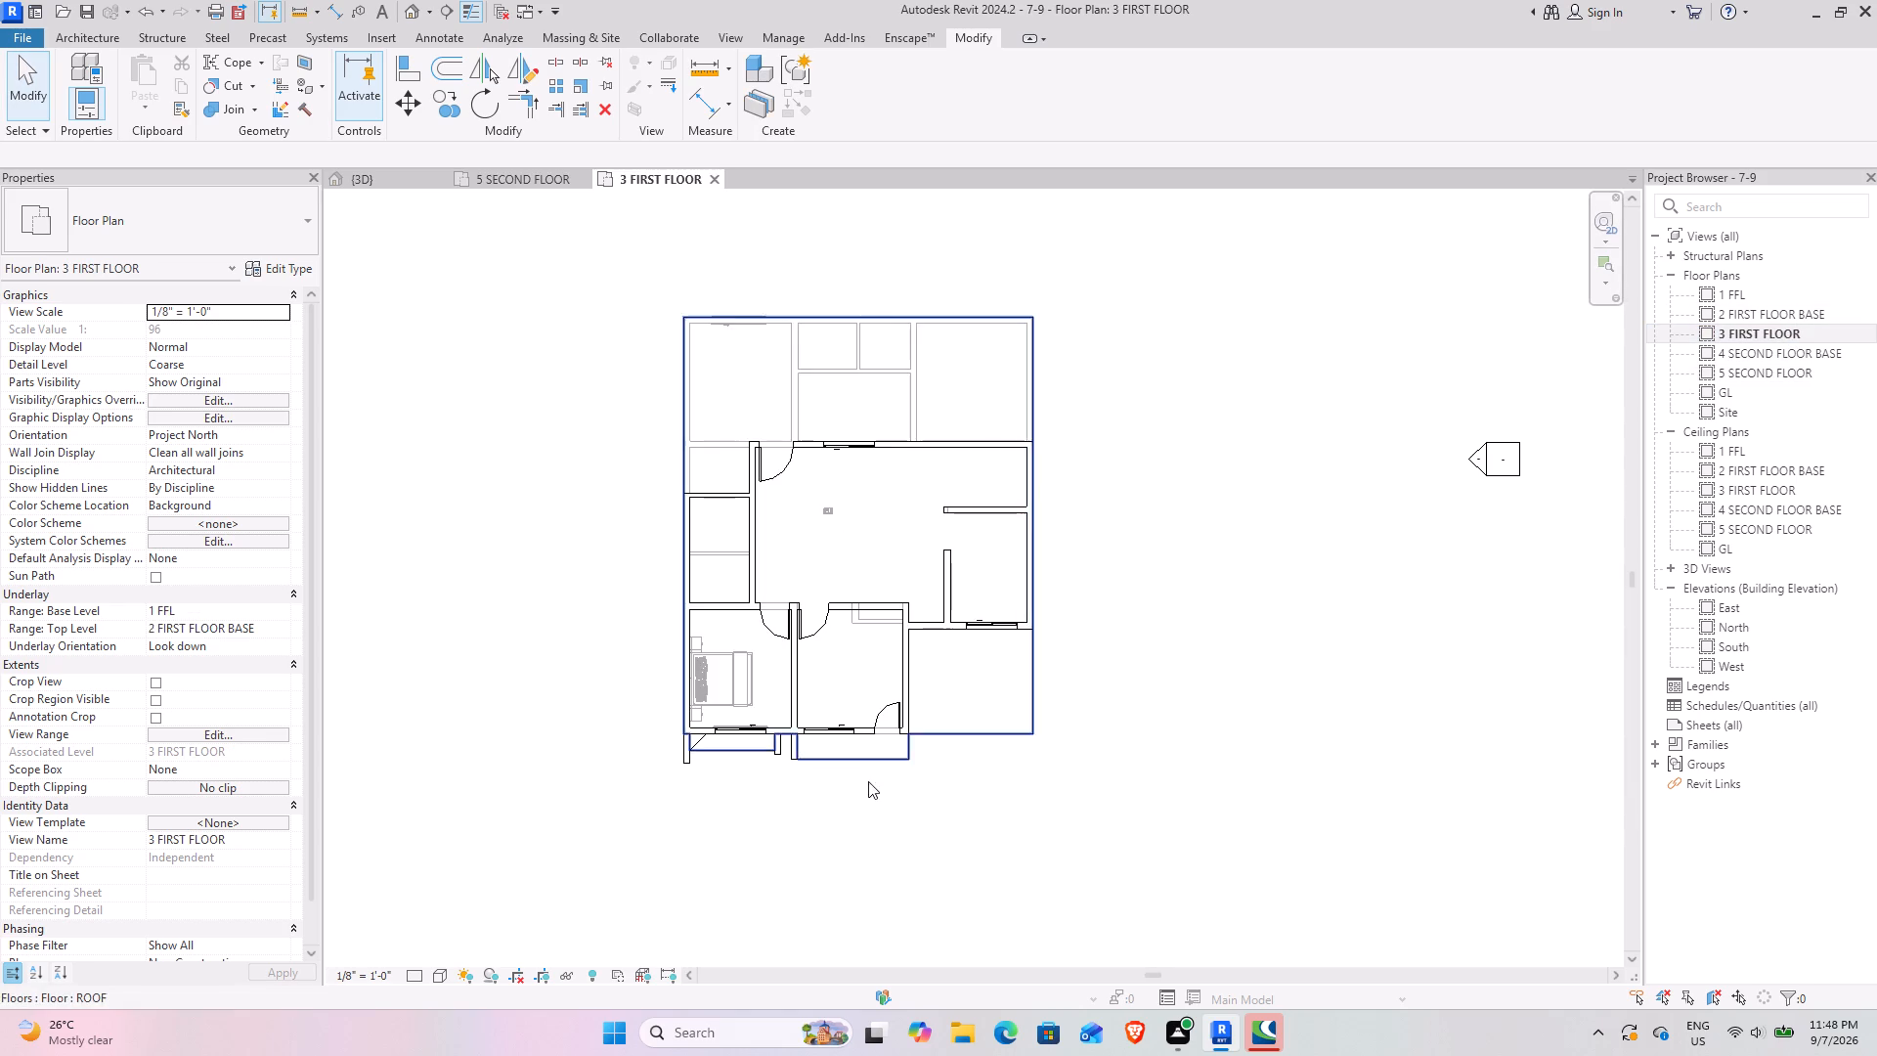
scroll(846, 783, "up", 11)
middle_click_drag(807, 754, 824, 720)
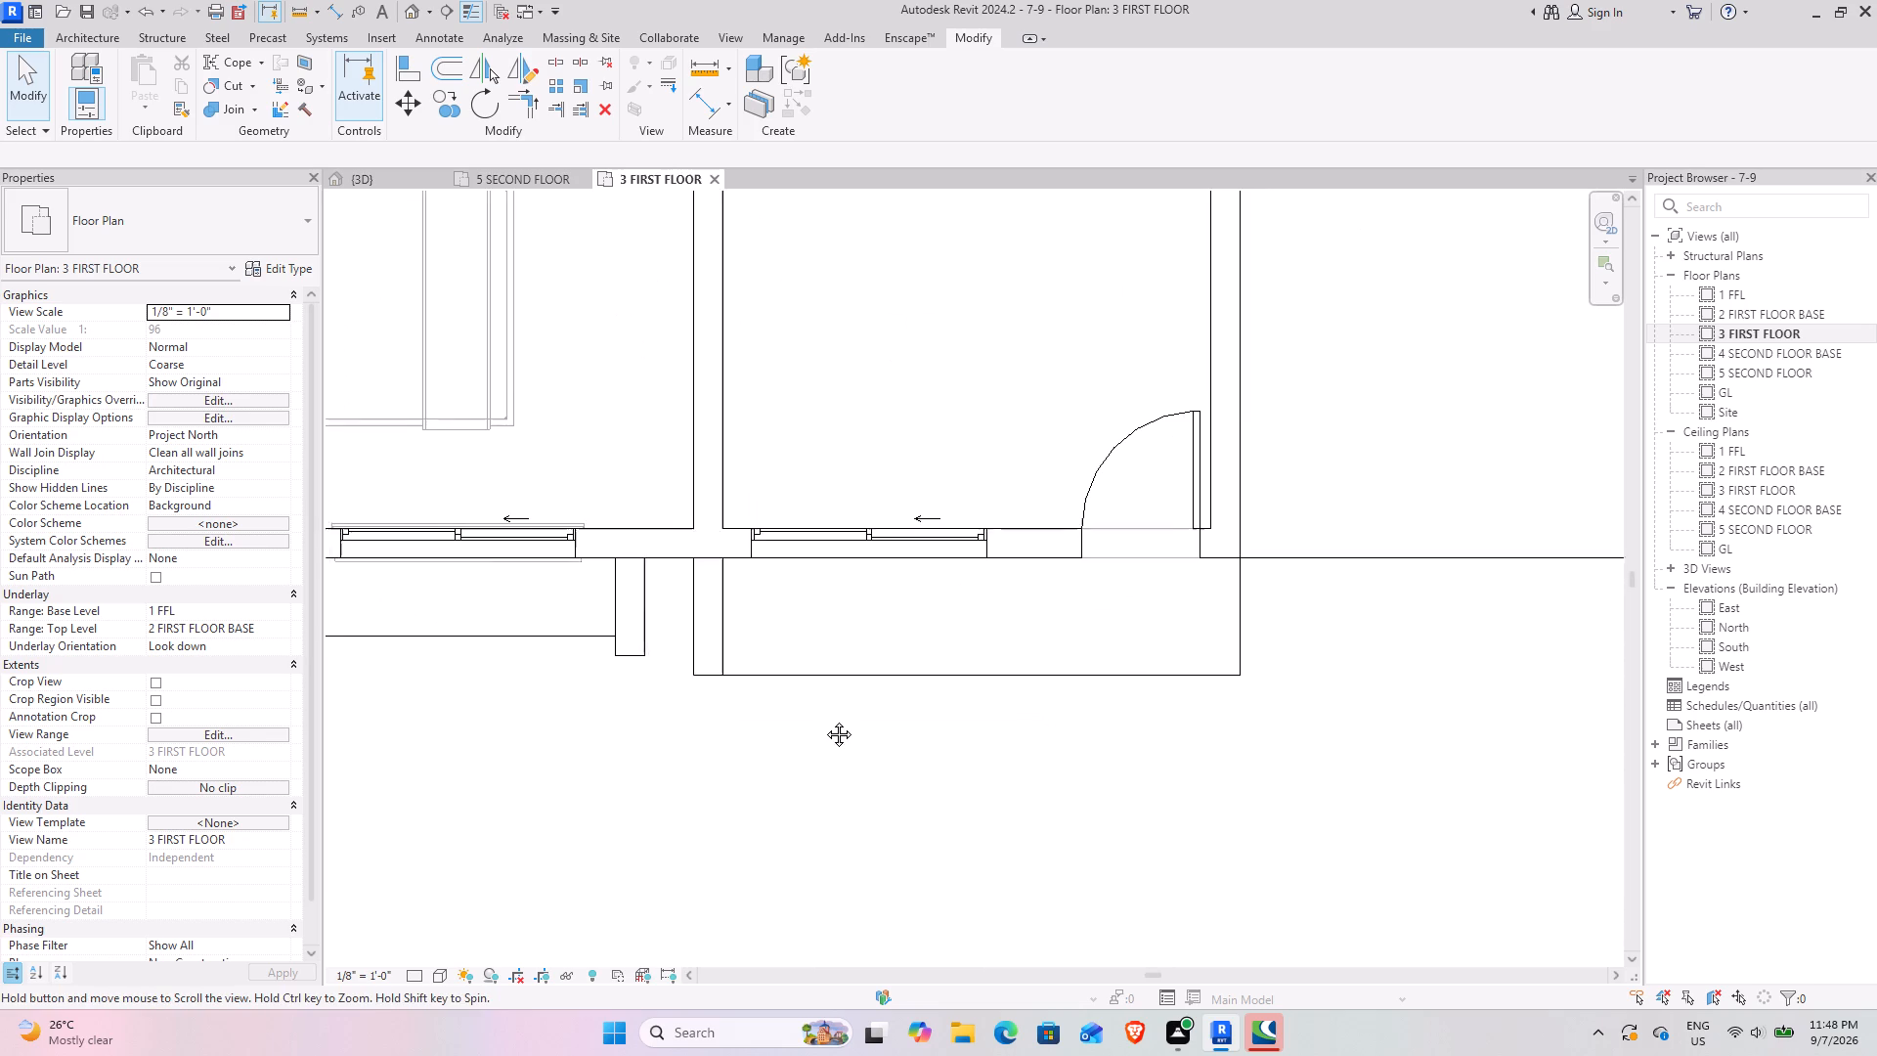
middle_click_drag(824, 720, 825, 716)
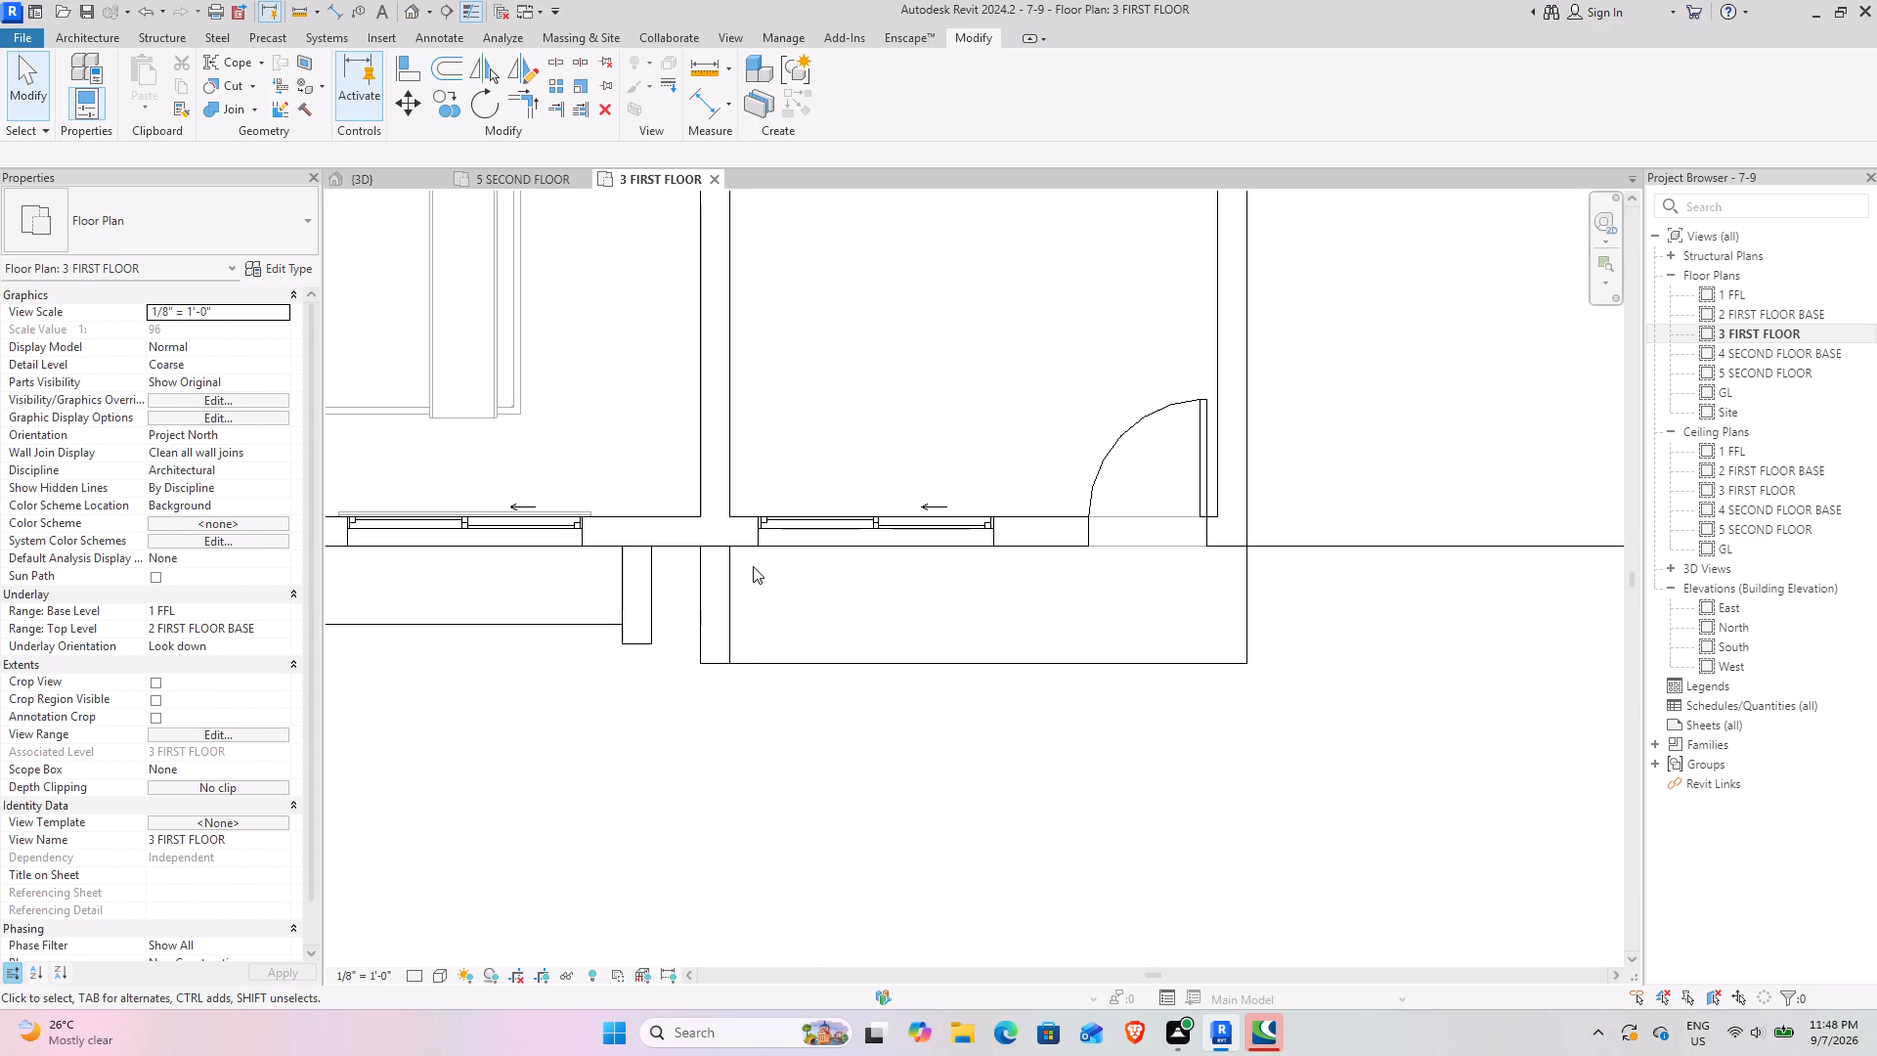
scroll(753, 565, "up", 4)
middle_click_drag(851, 543, 612, 577)
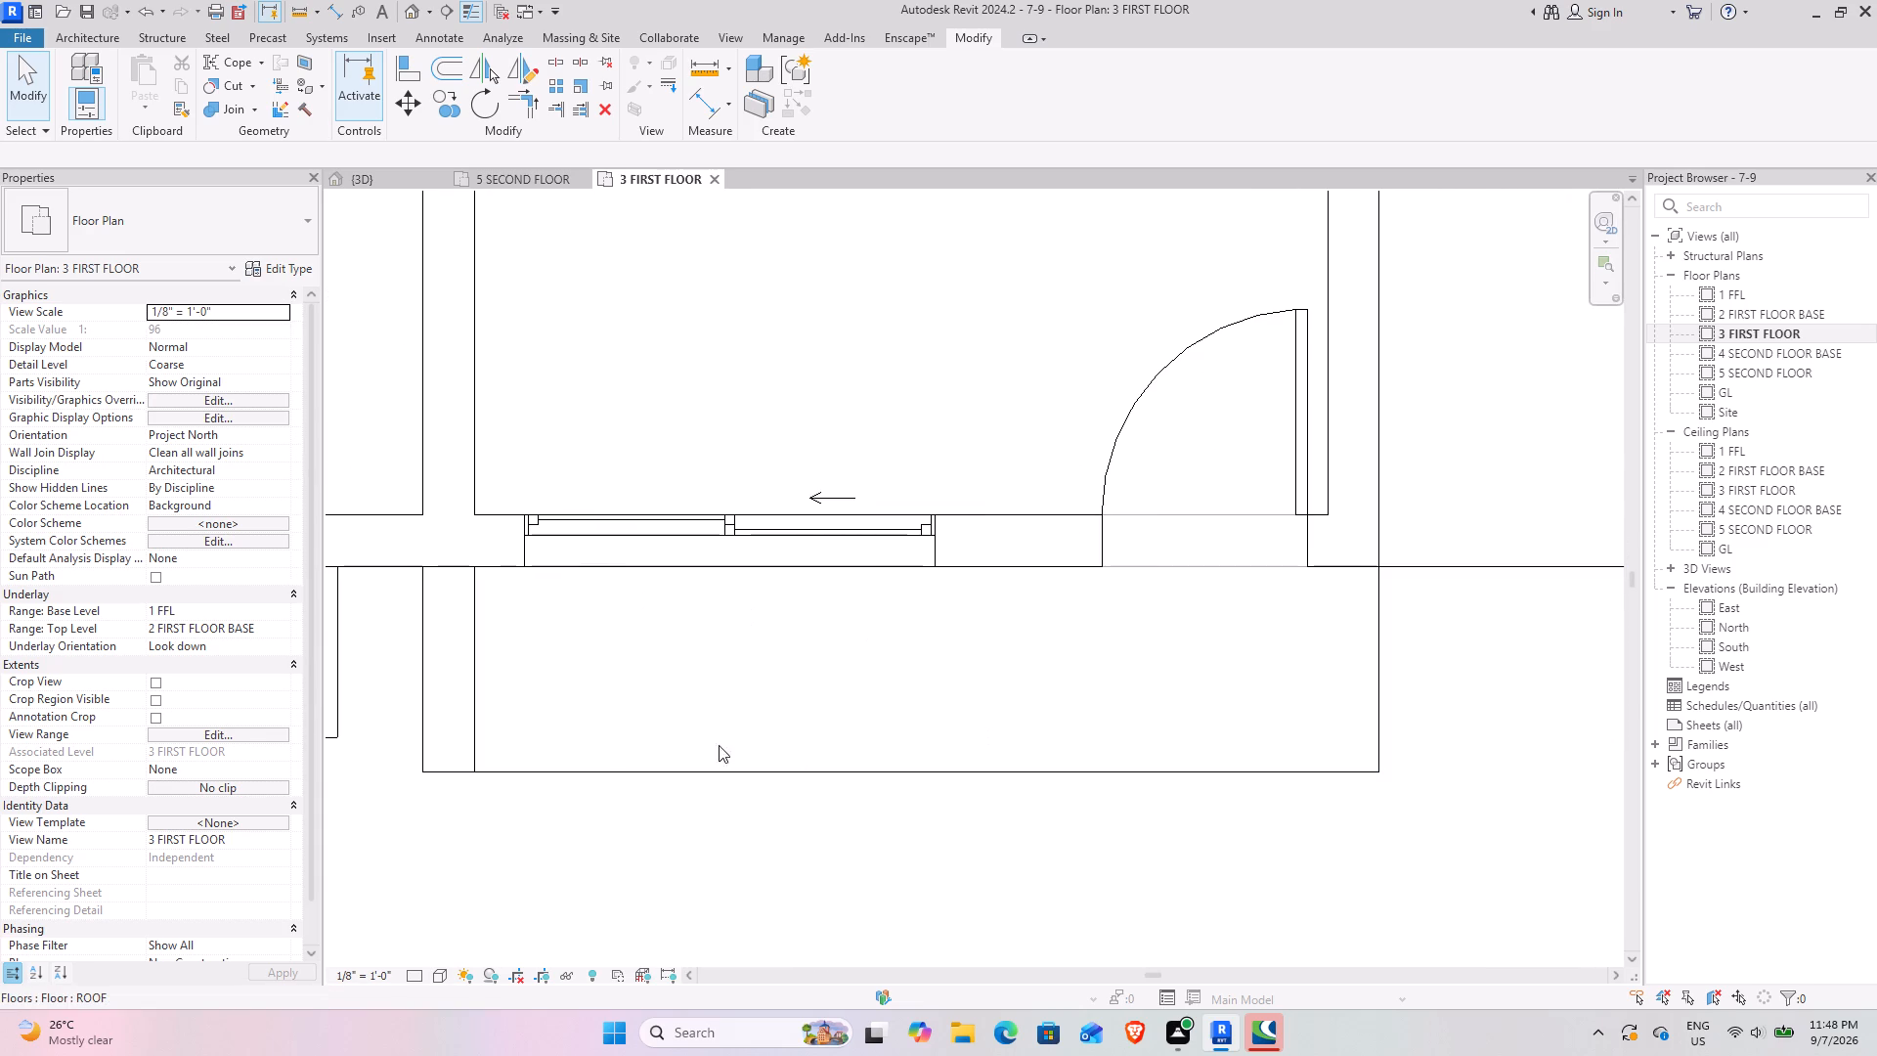
scroll(619, 684, "down", 2)
middle_click_drag(614, 689, 988, 647)
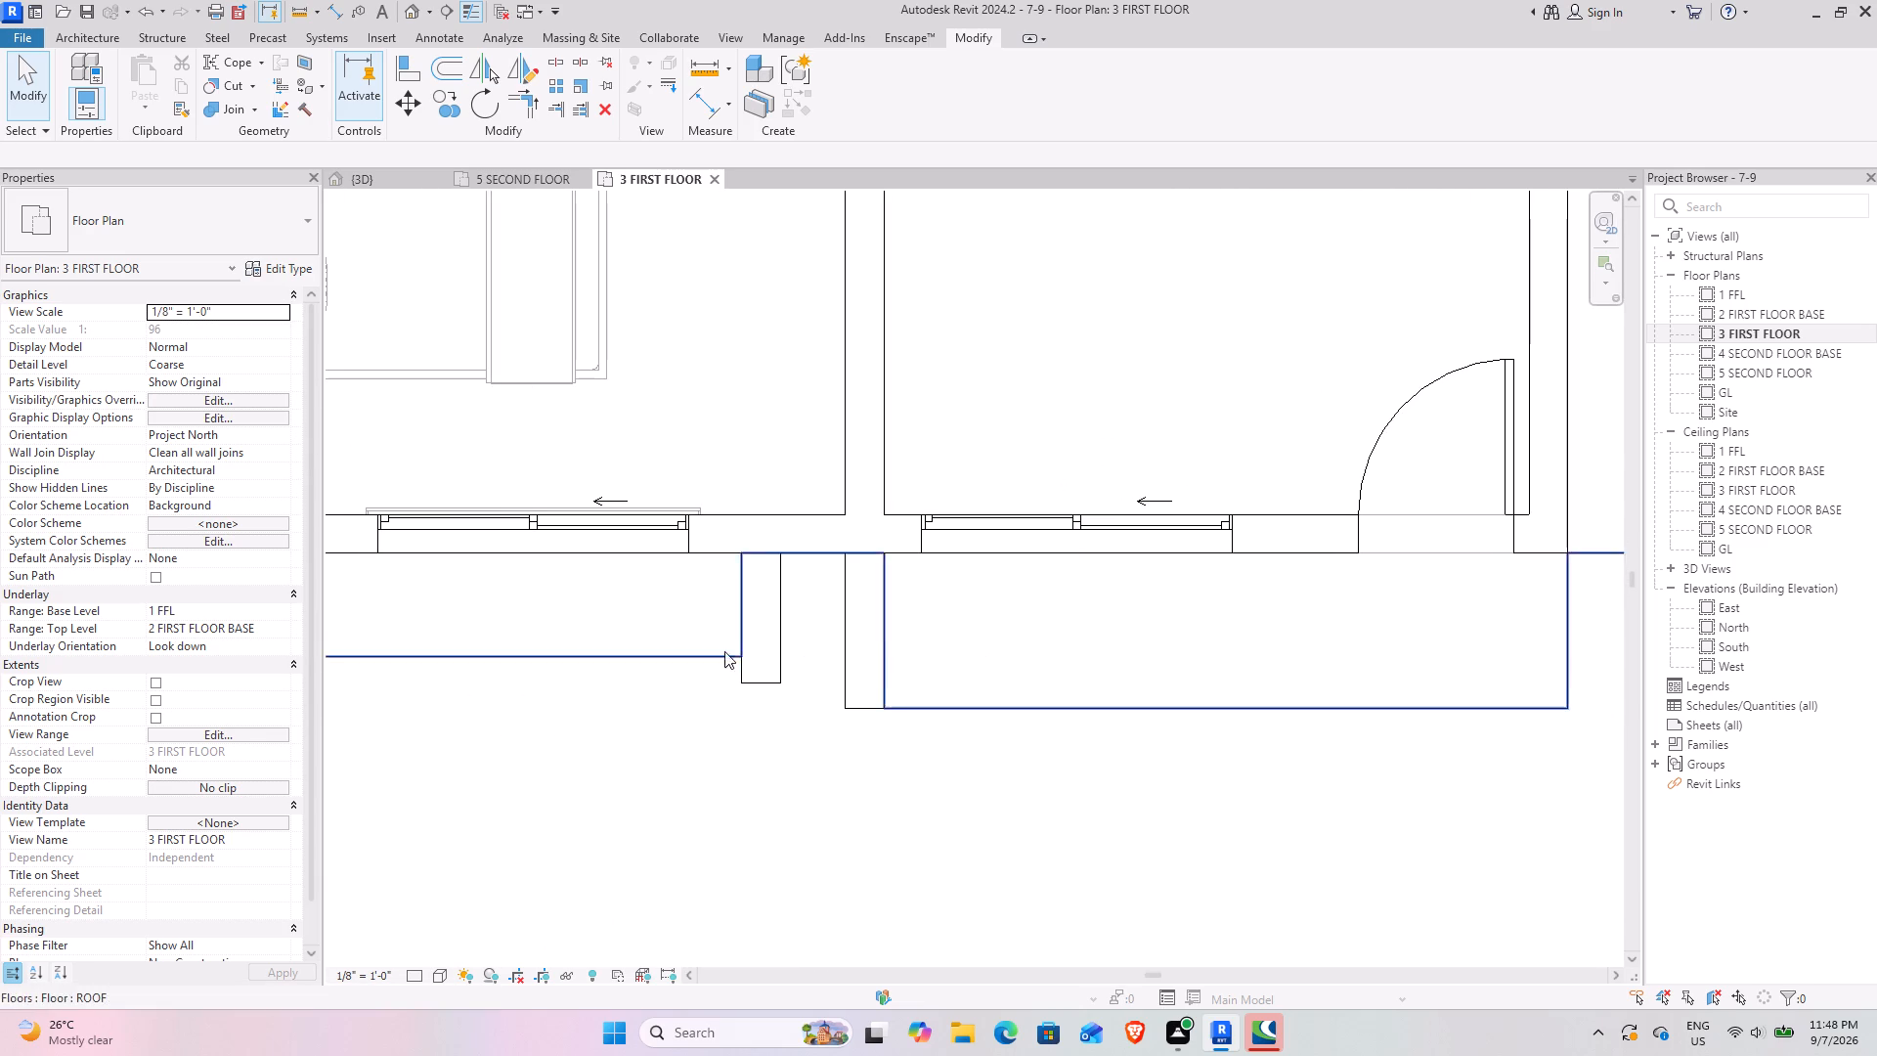
scroll(840, 721, "down", 4)
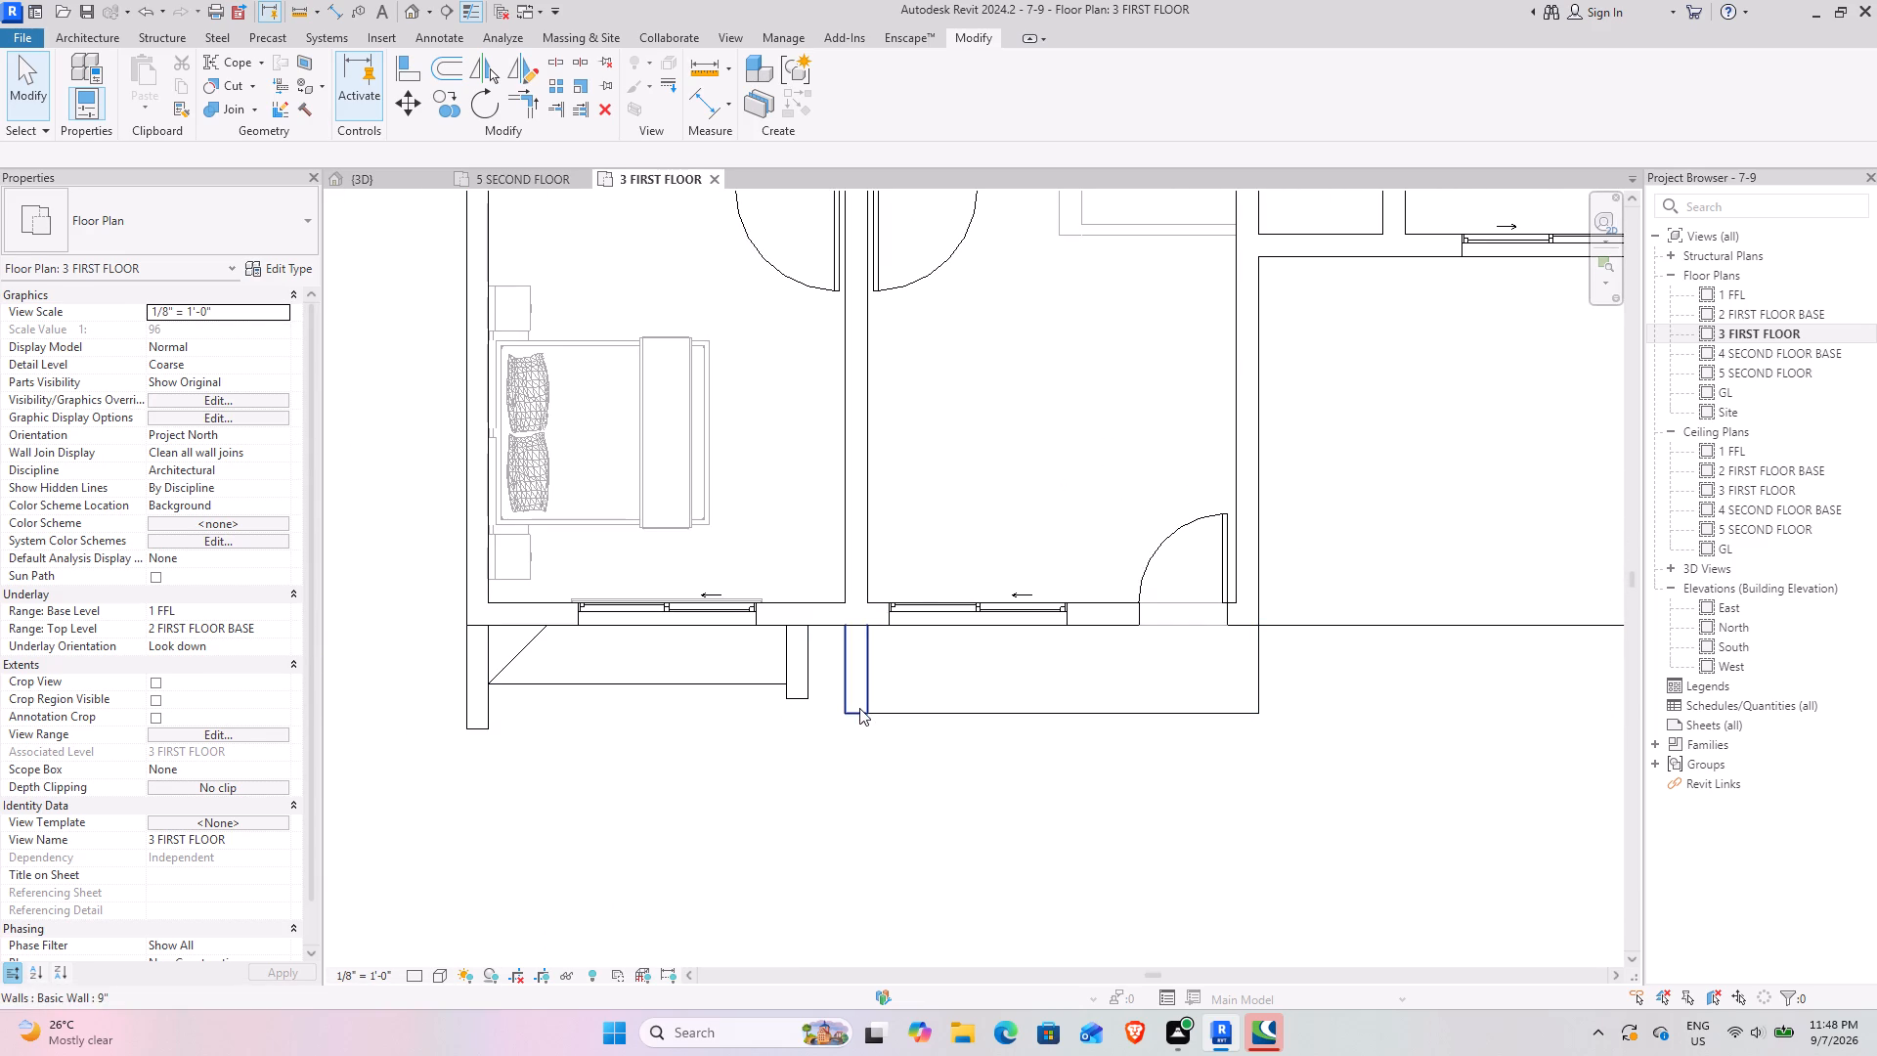
Select the fin wall at the balcony's end in plan and compare it with the neighbouring wood-clad fin in 3D.
left_click(859, 708)
left_click(389, 173)
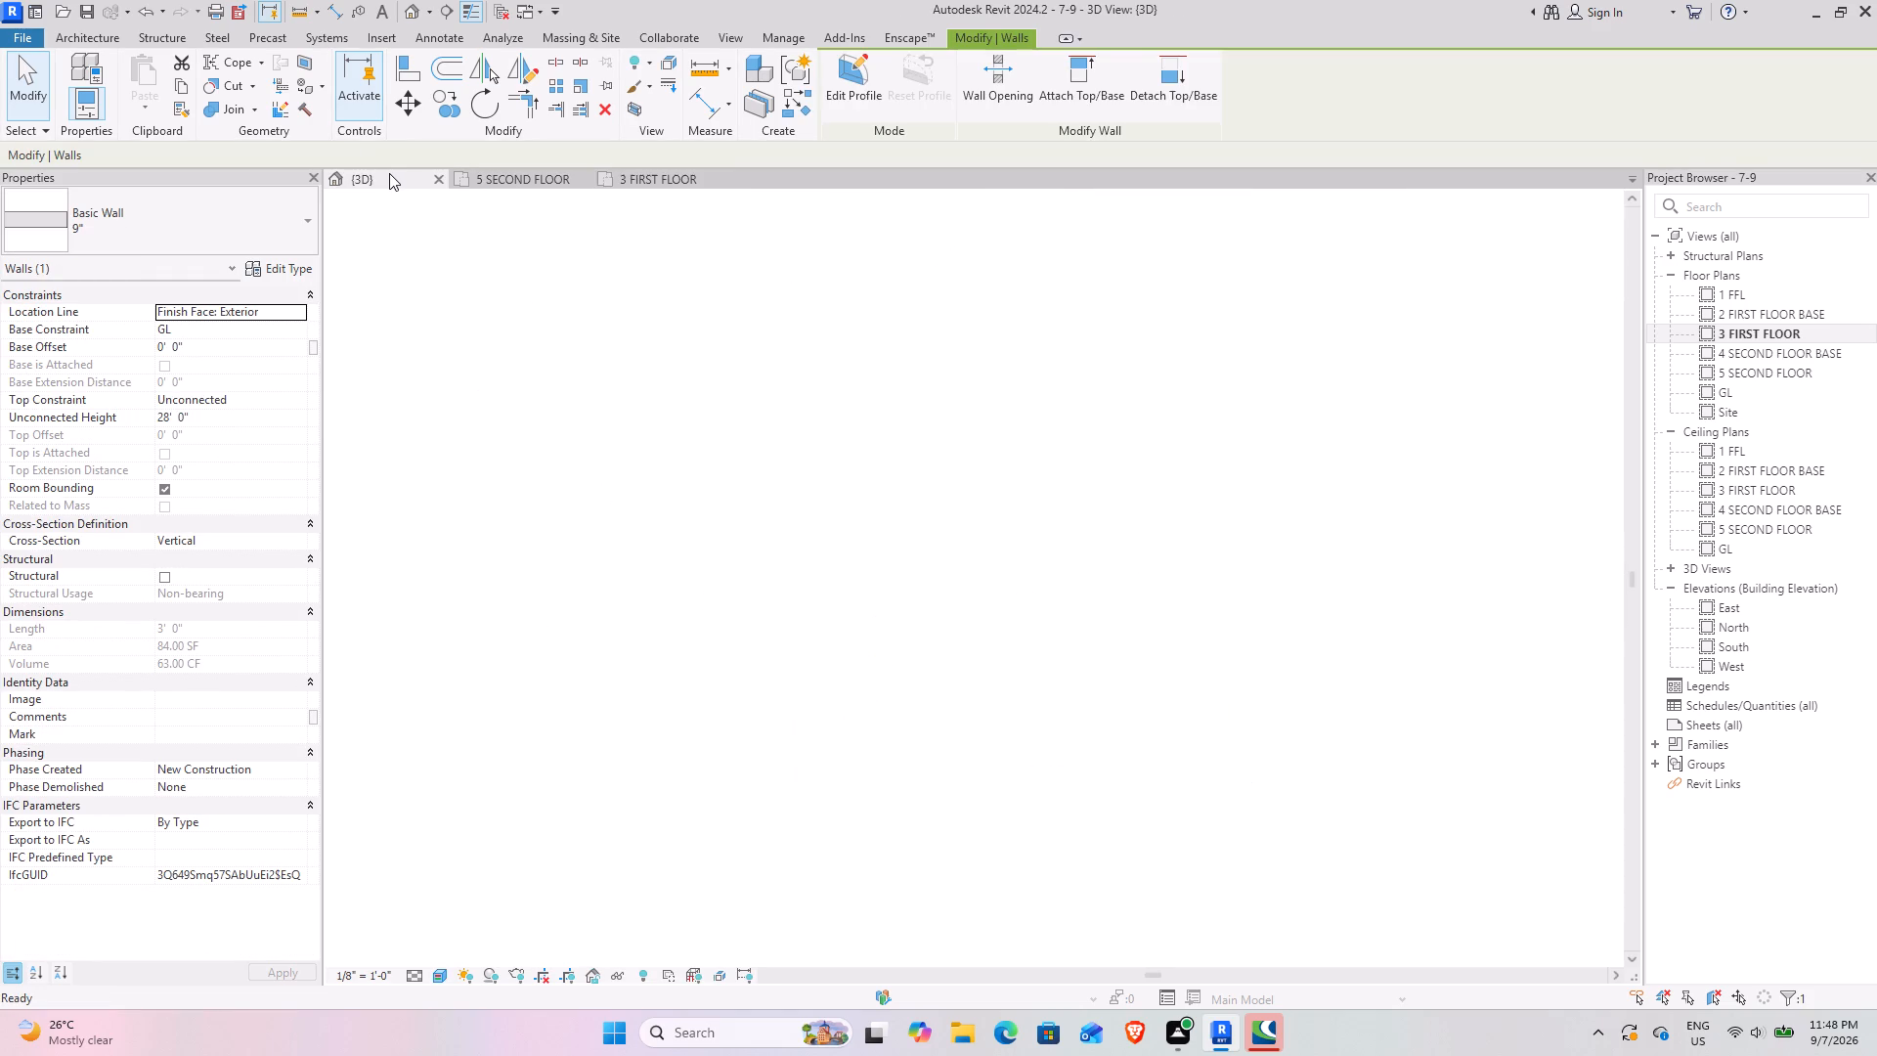
scroll(899, 567, "down", 4)
middle_click_drag(862, 558, 1300, 677)
middle_click_drag(1270, 677, 1070, 717, "shift")
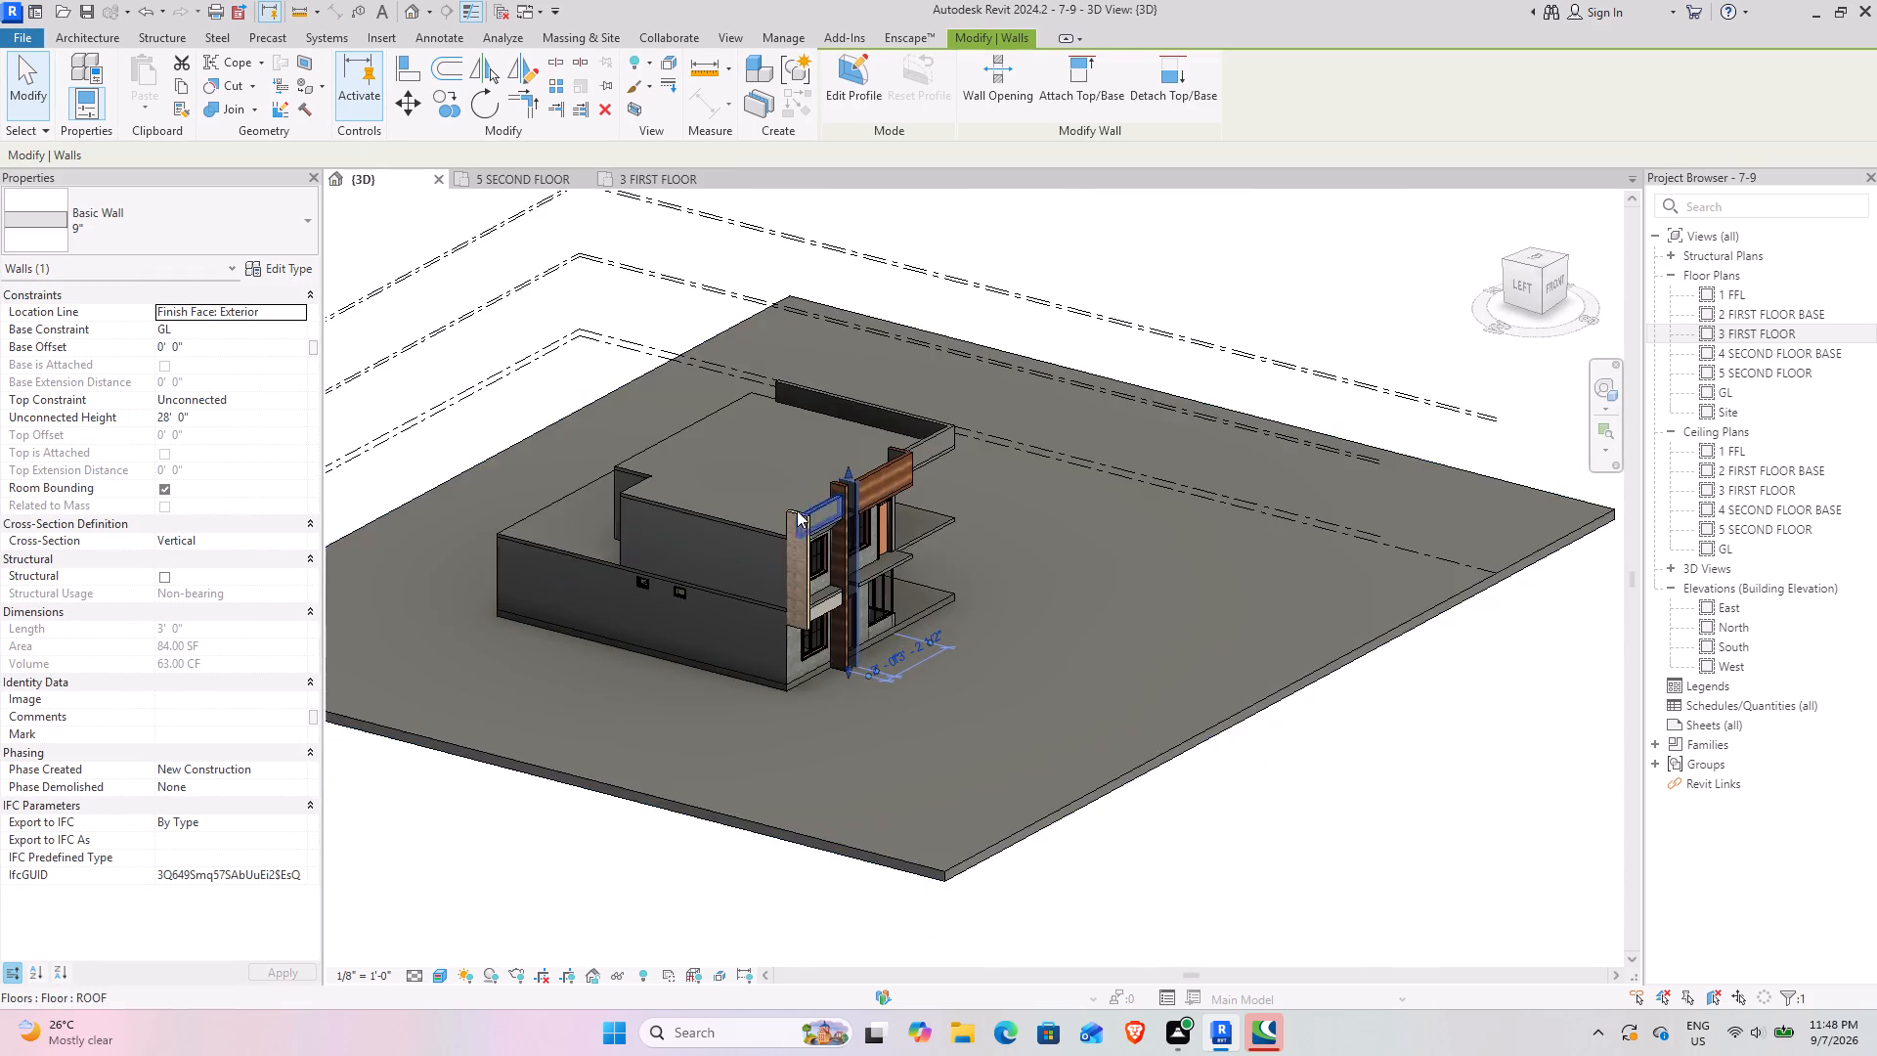
scroll(795, 507, "up", 4)
scroll(951, 475, "up", 4)
middle_click_drag(1015, 656, 980, 501, "shift")
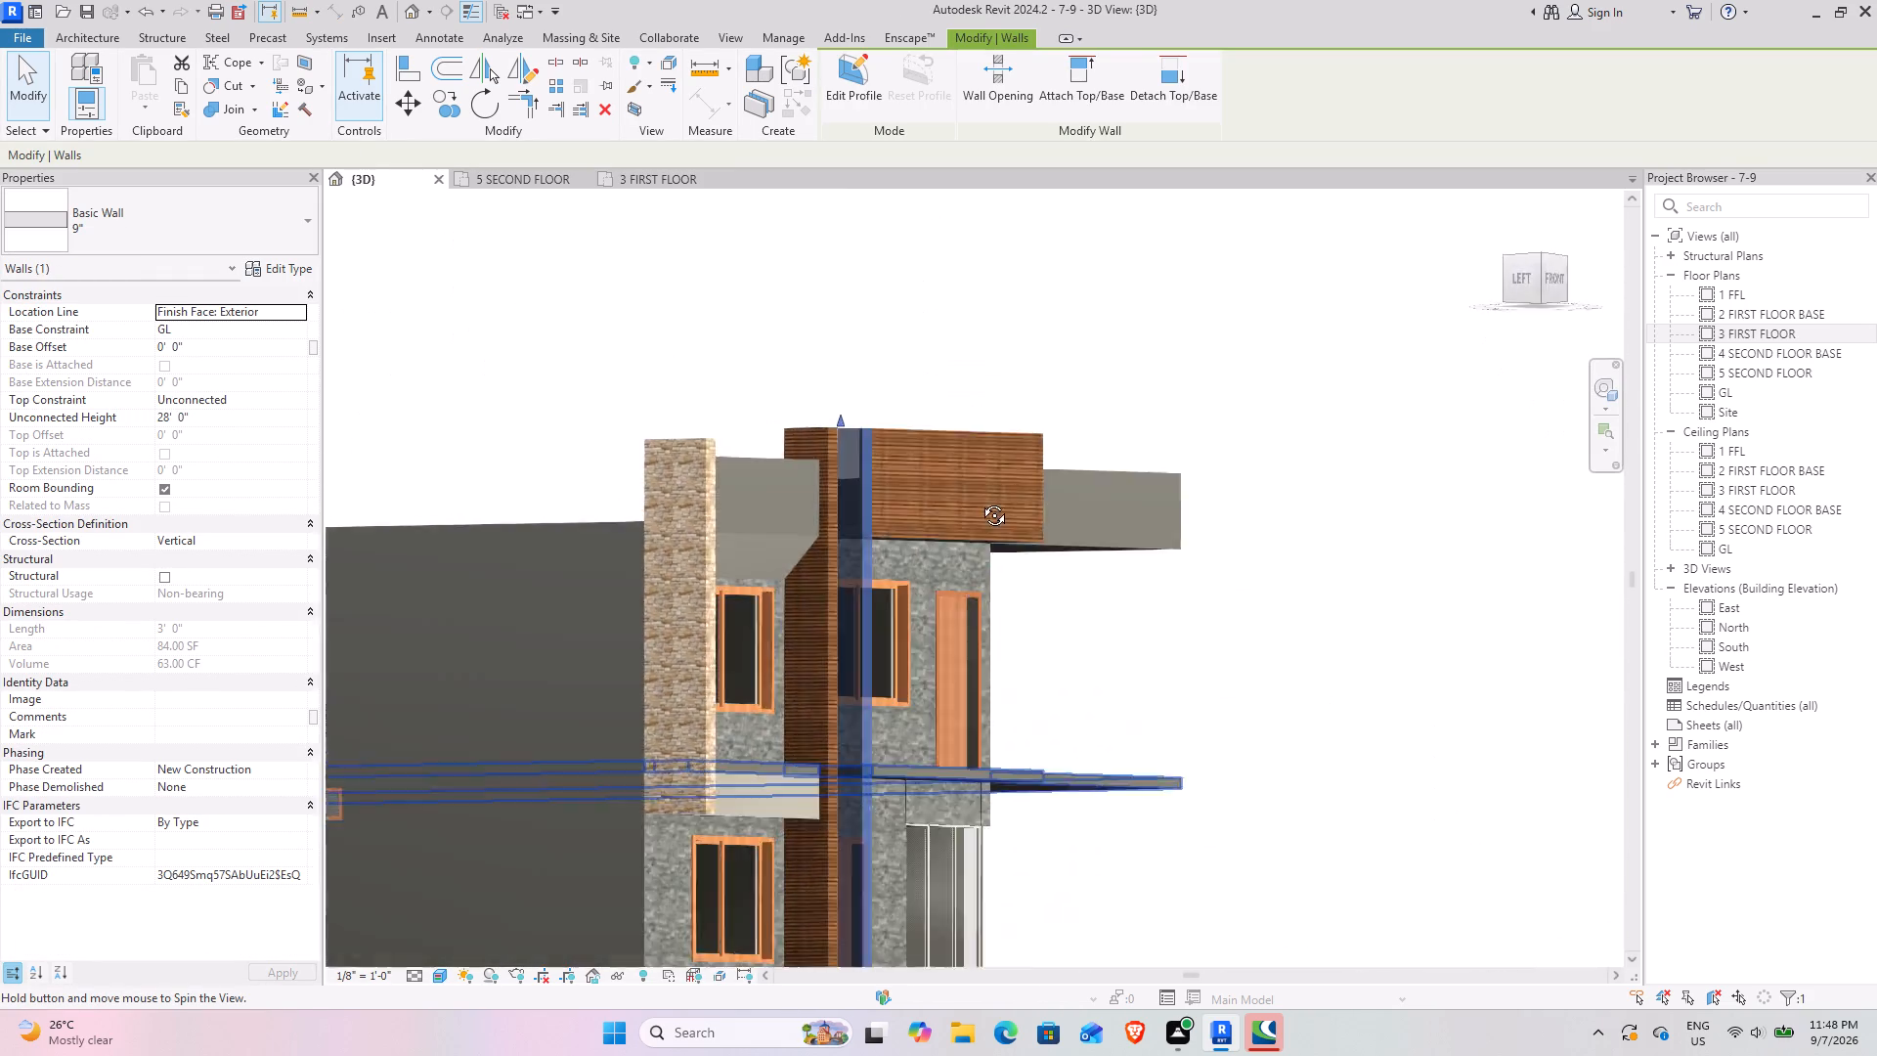
middle_click_drag(980, 501, 615, 626, "shift")
left_click(667, 296)
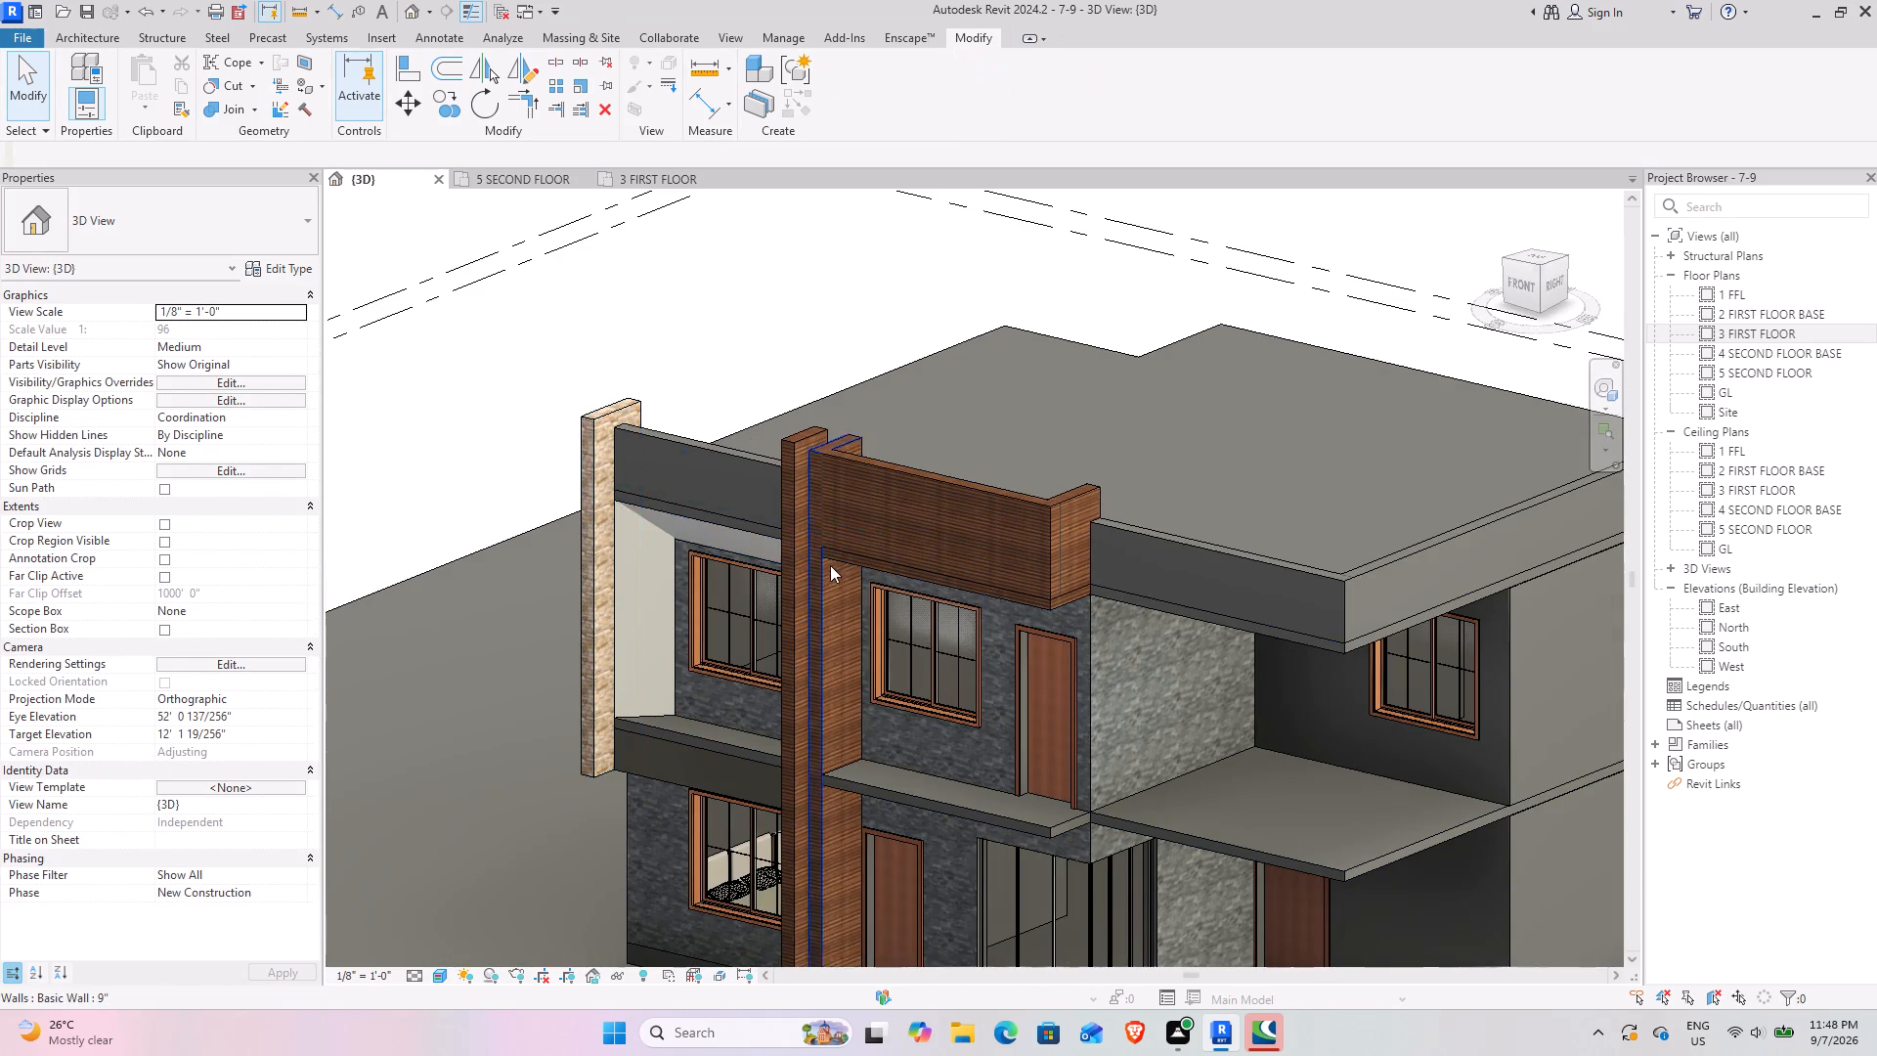
middle_click_drag(829, 560, 1391, 529)
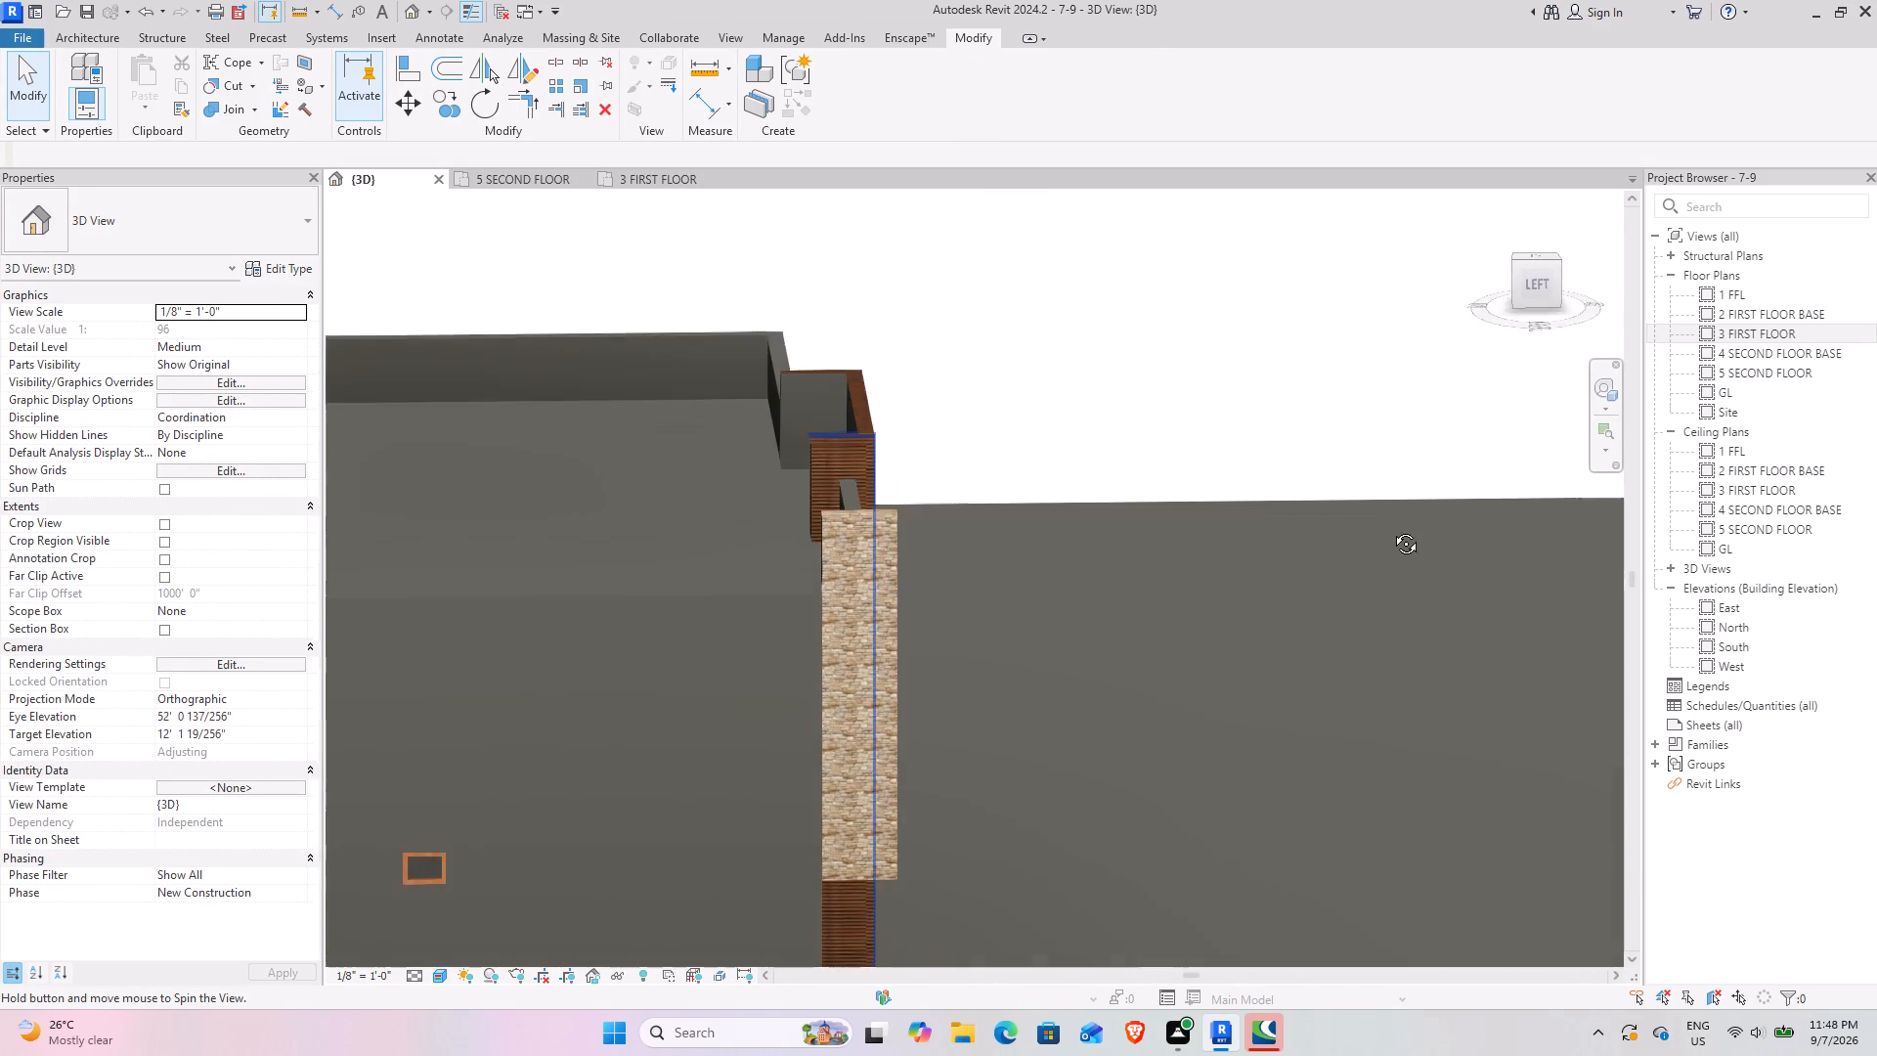
middle_click_drag(1391, 529, 1257, 596)
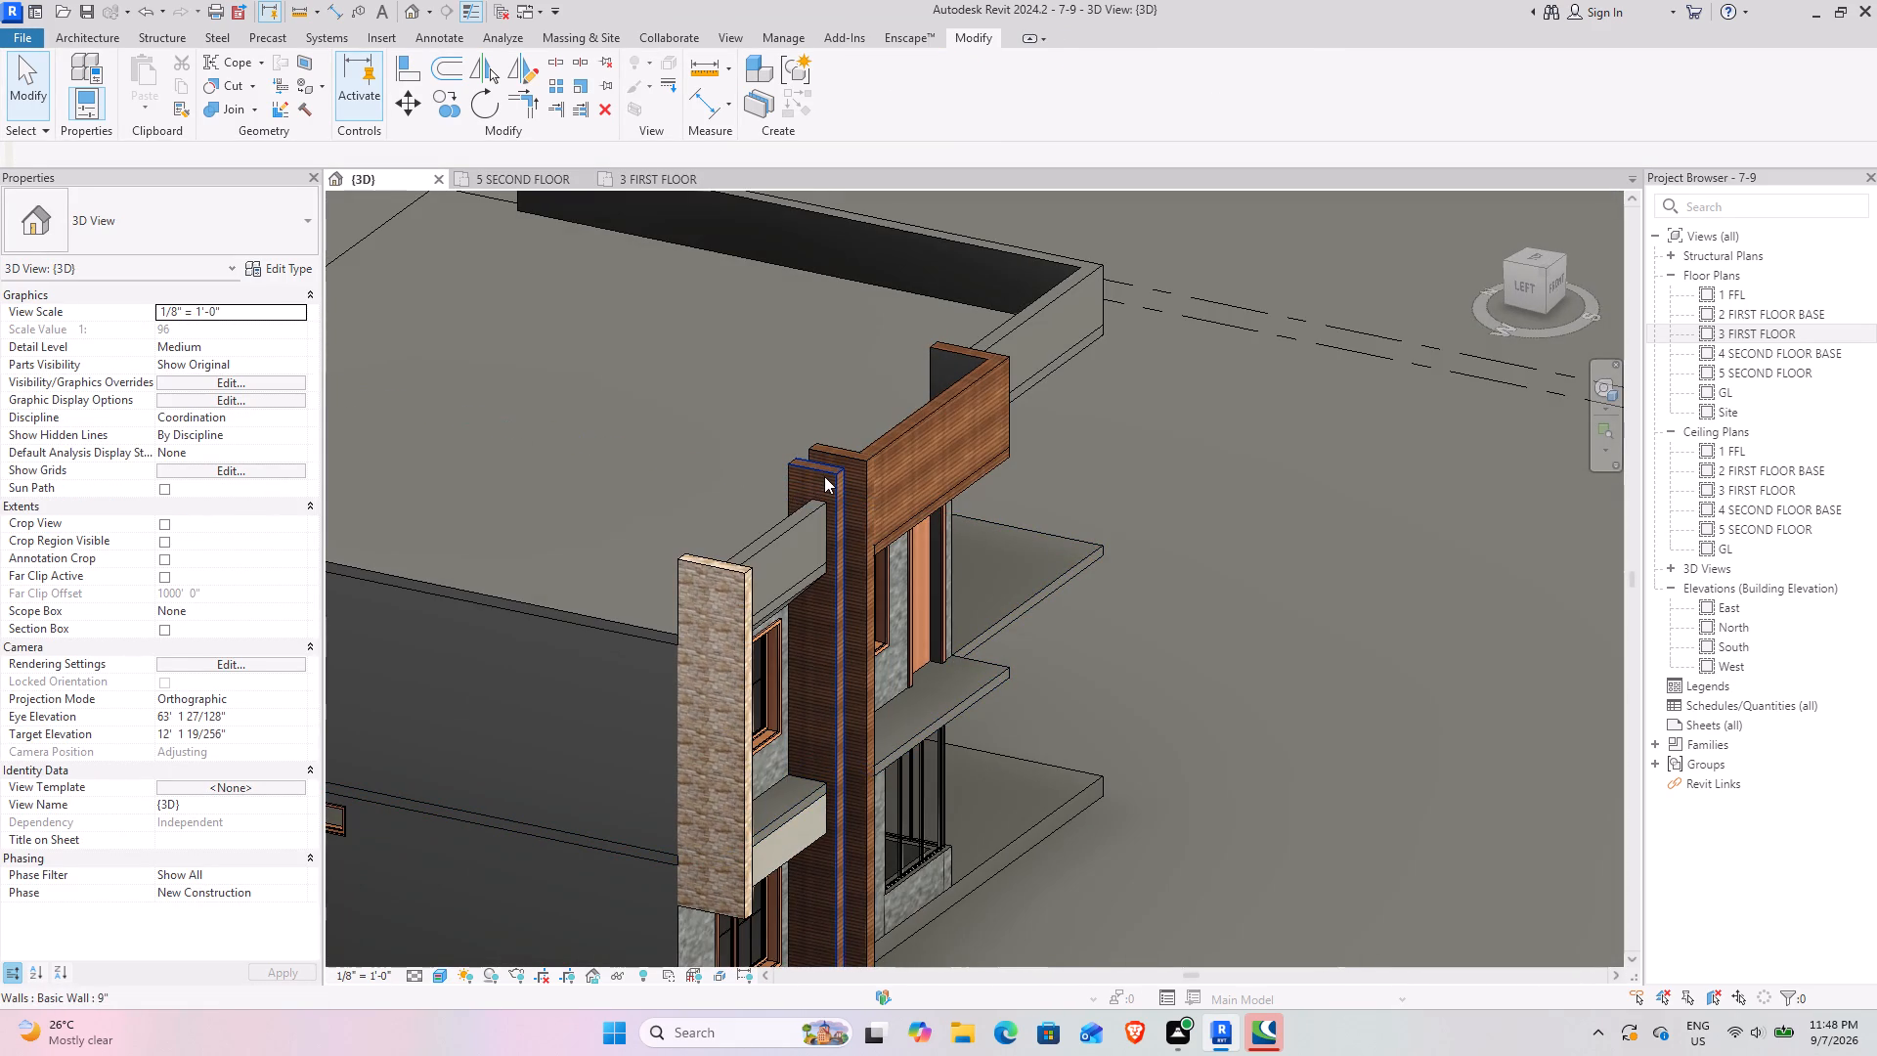
left_click(863, 511)
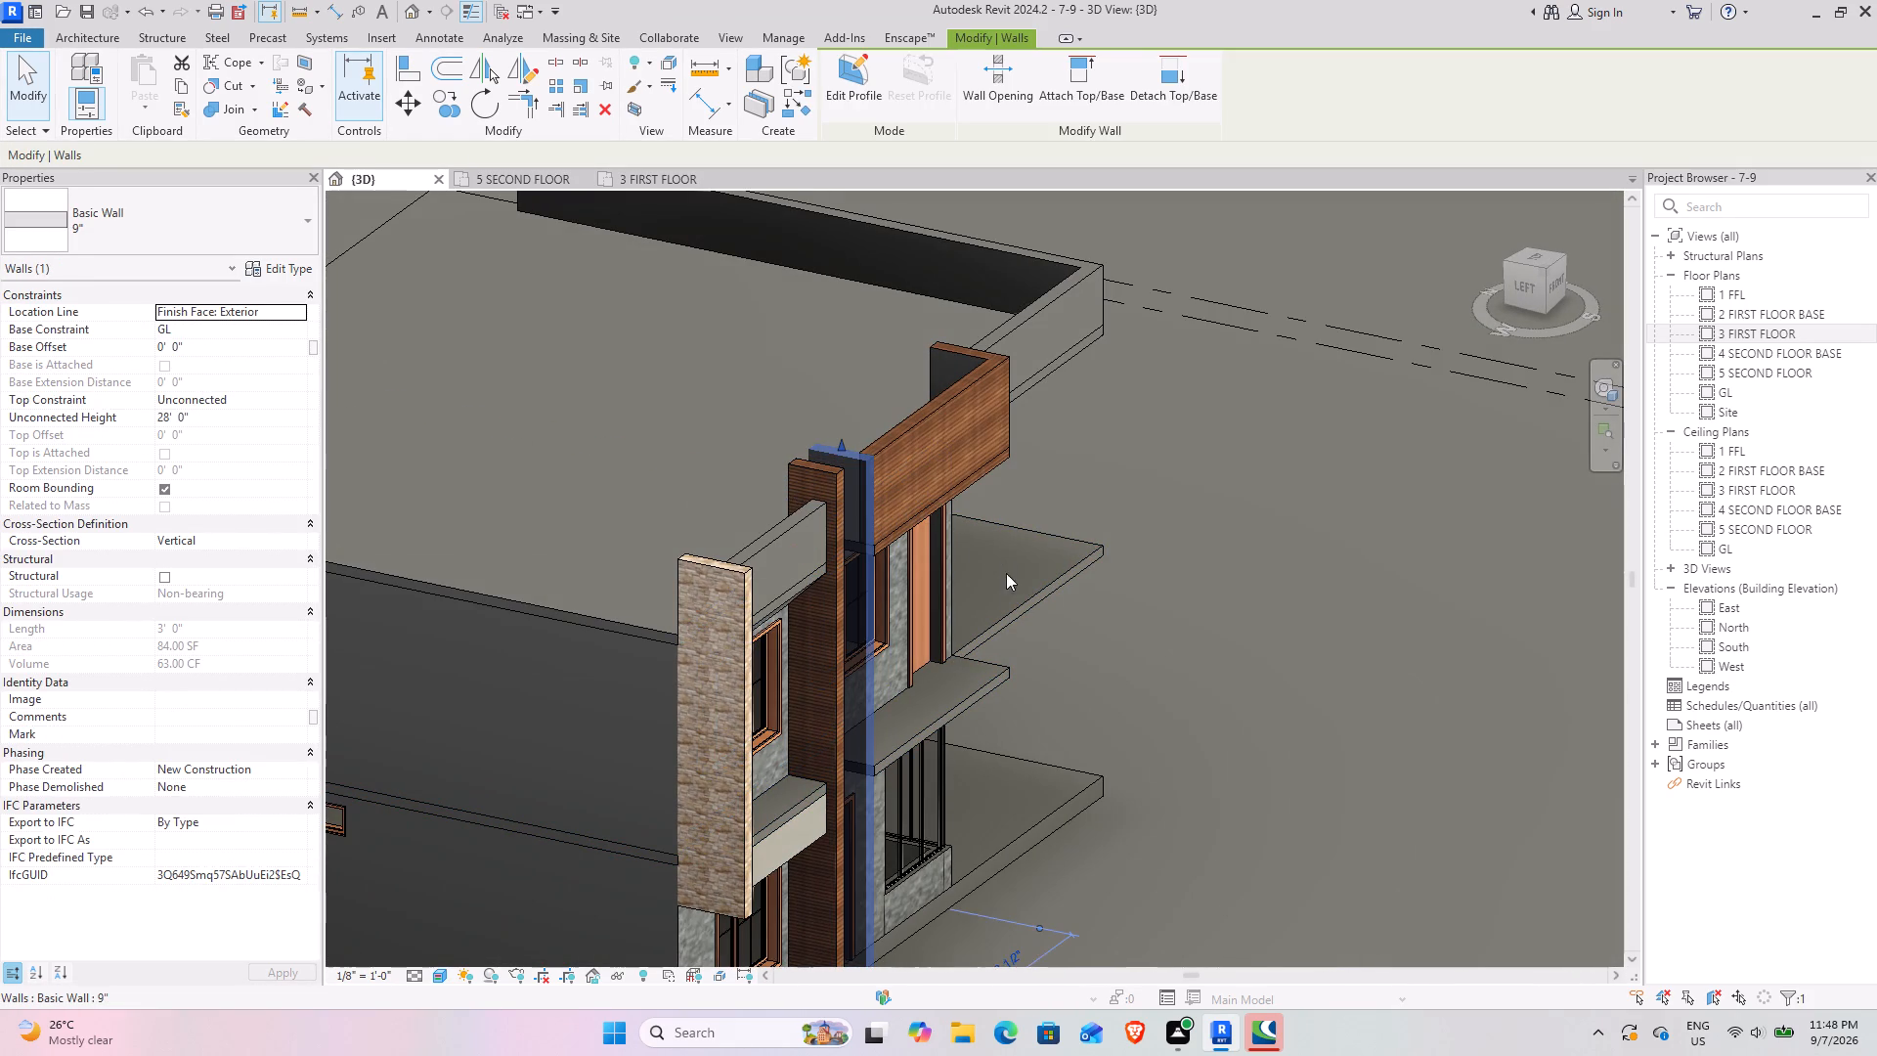
scroll(998, 602, "down", 2)
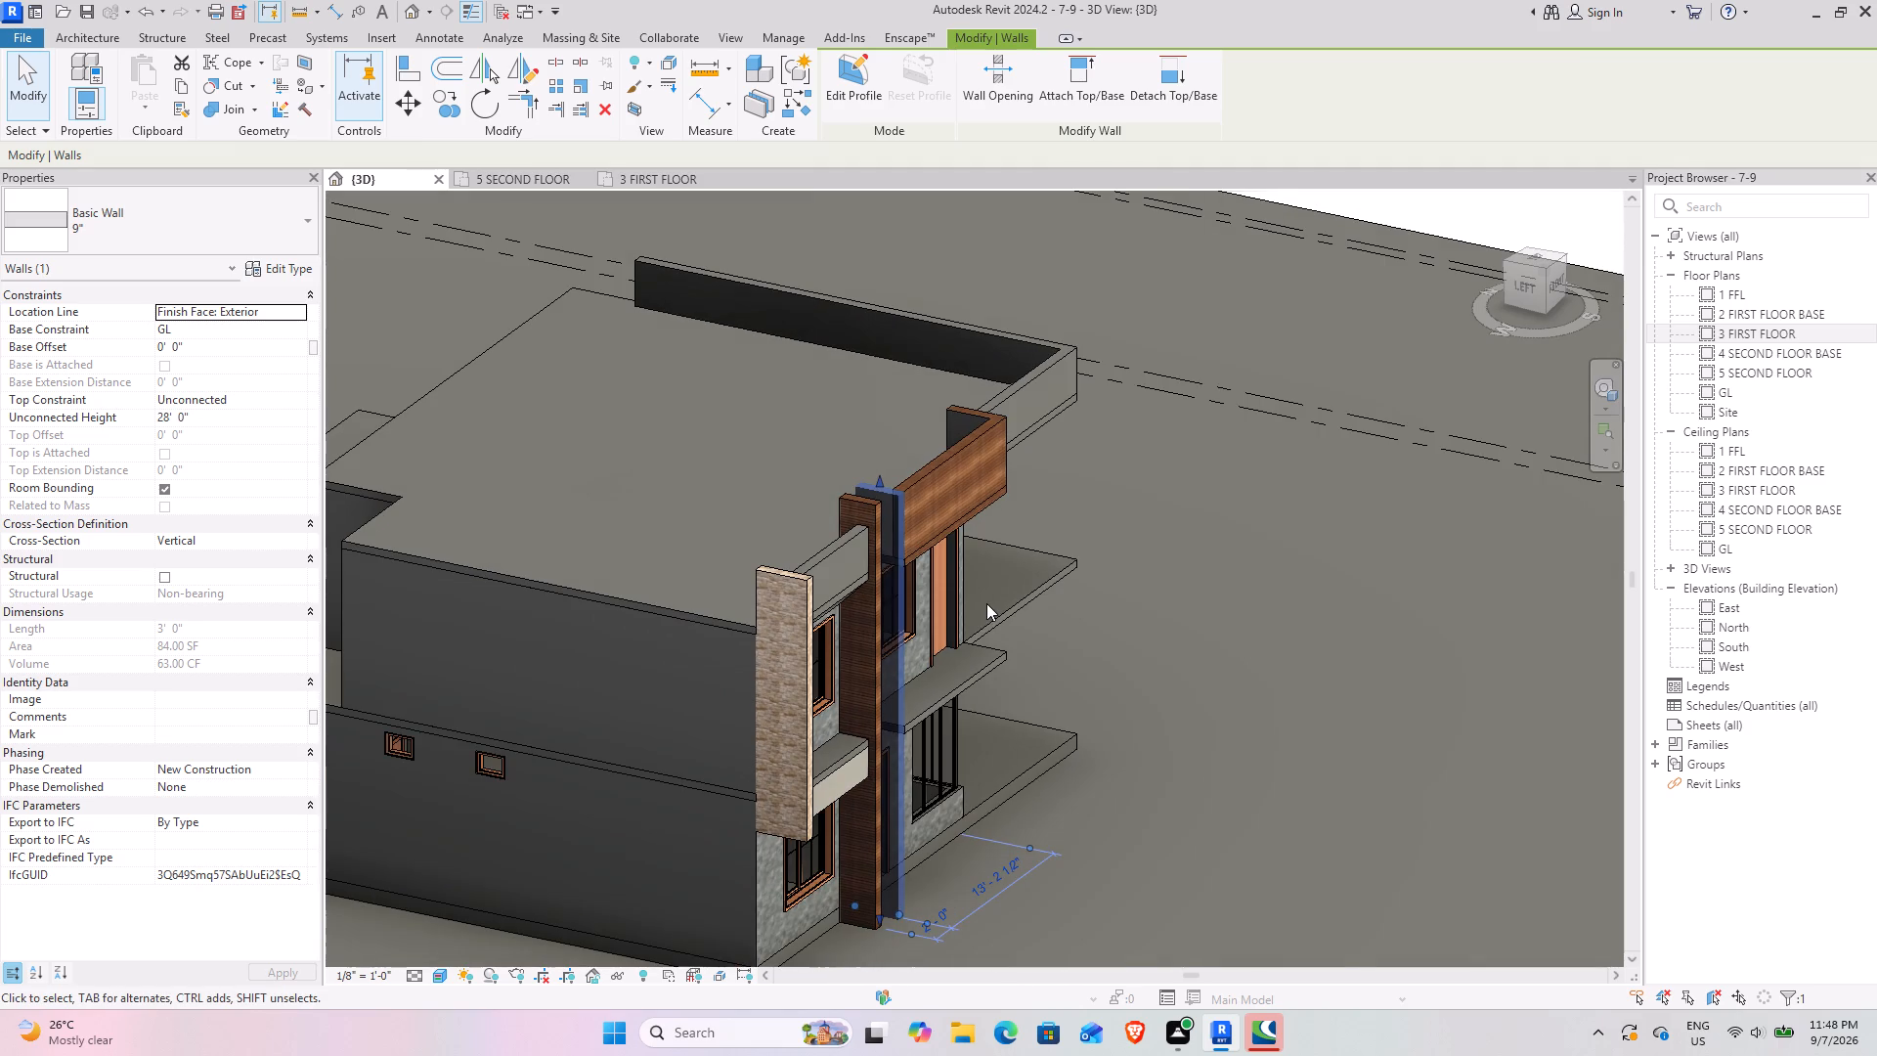
middle_click_drag(977, 601, 623, 719, "shift")
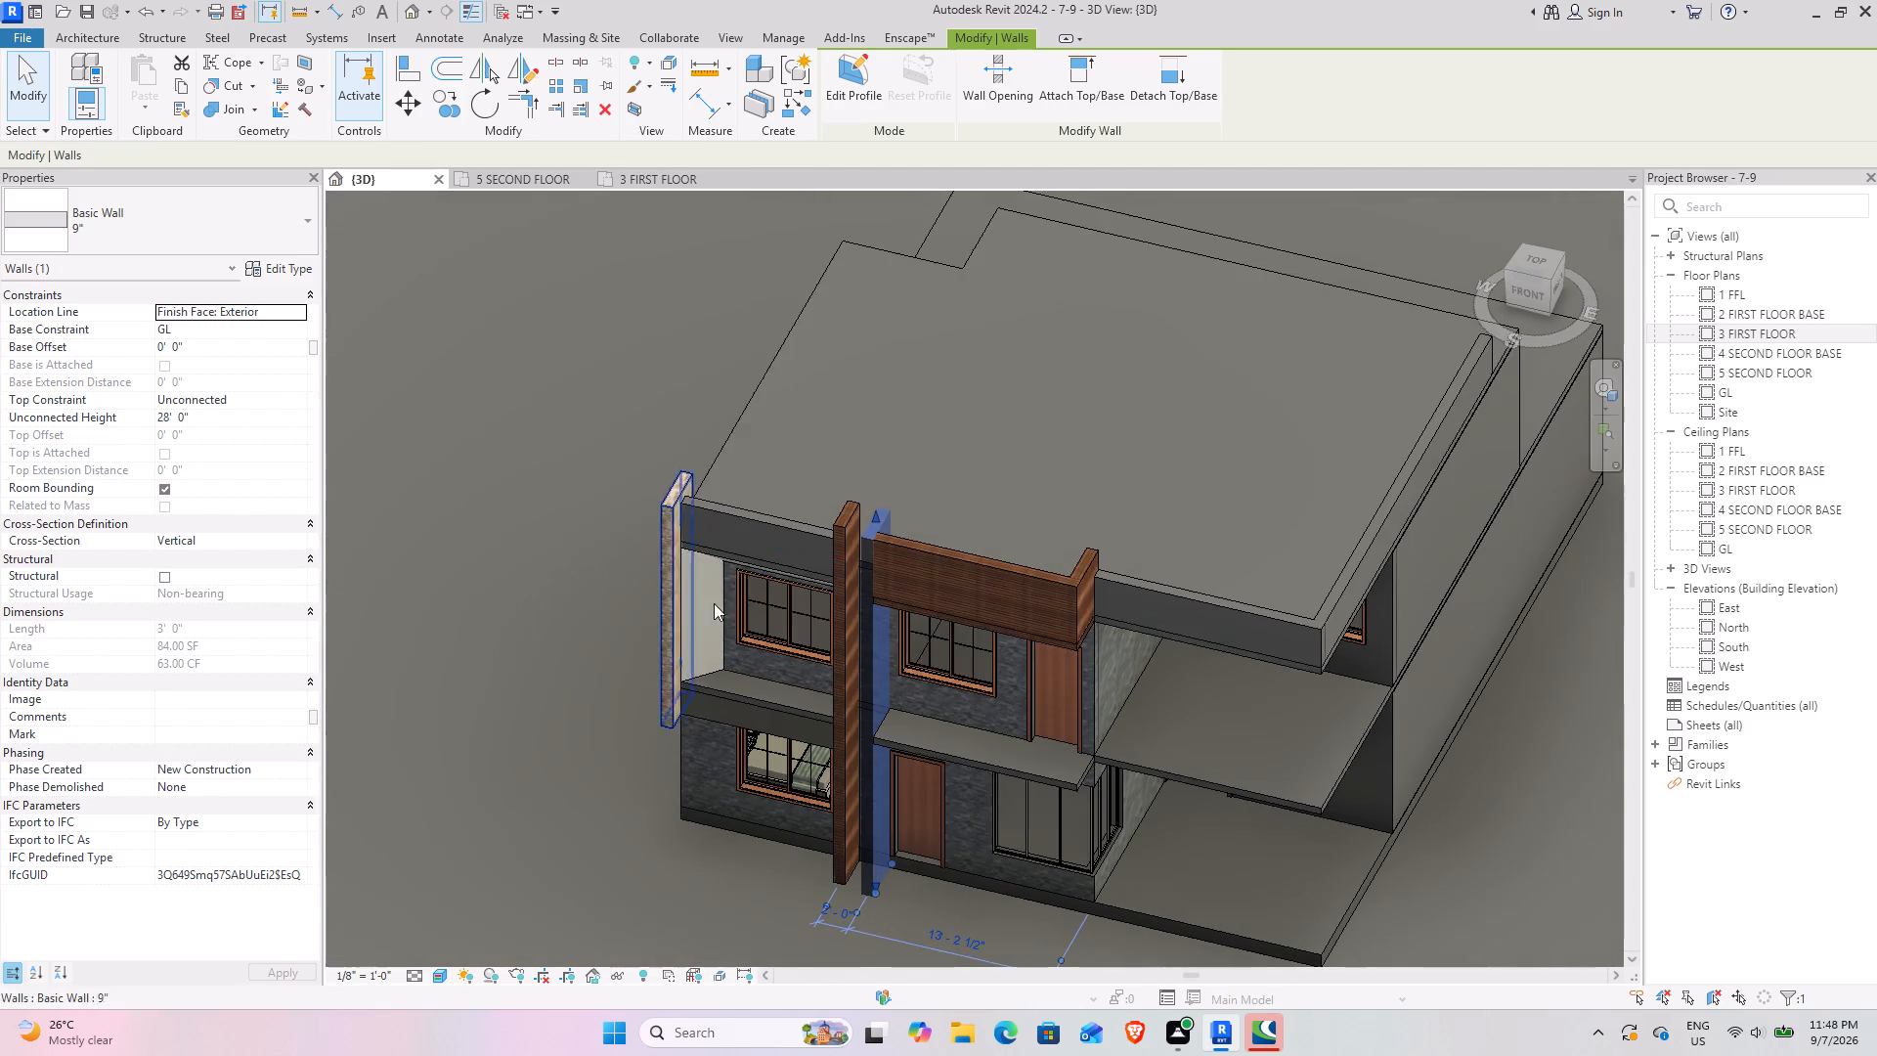
In the 3 FIRST FLOOR plan, stretch the shorter front fin wall outward to a length of about 3' 5".
left_click(679, 185)
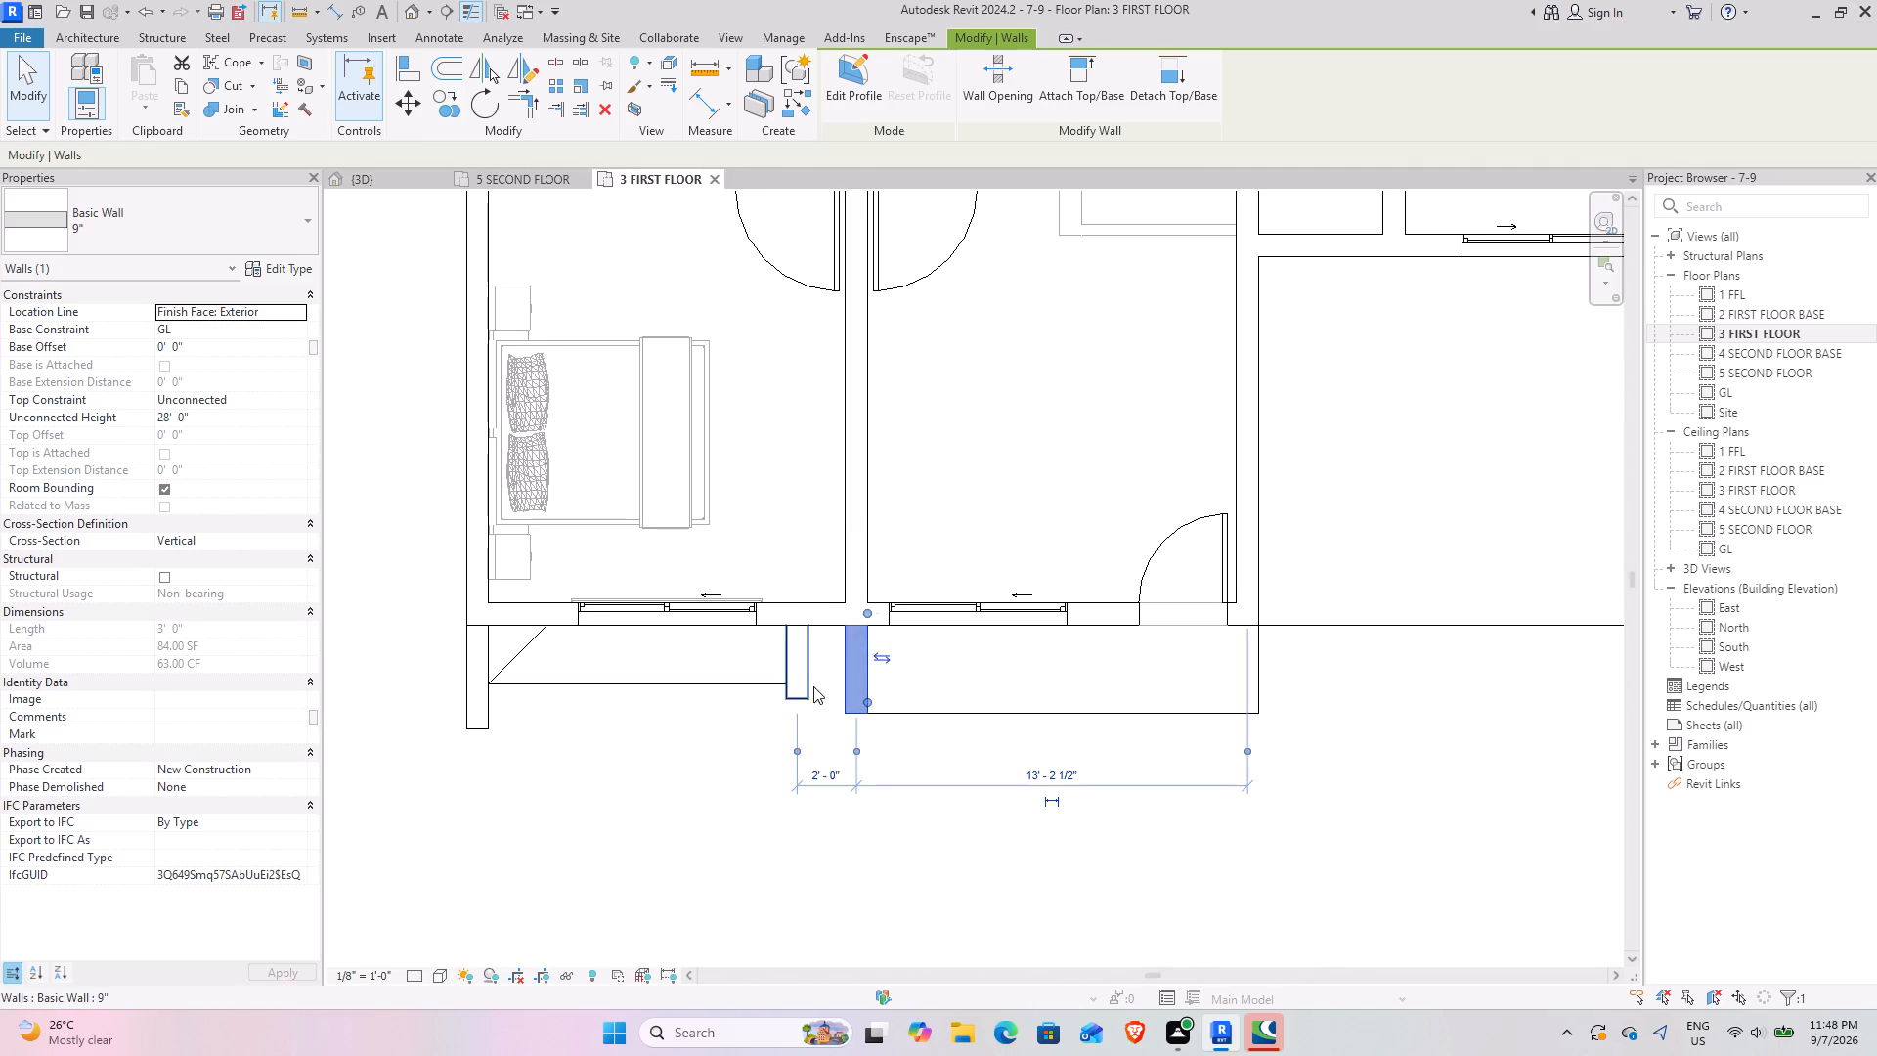
left_click(813, 686)
scroll(801, 682, "up", 3)
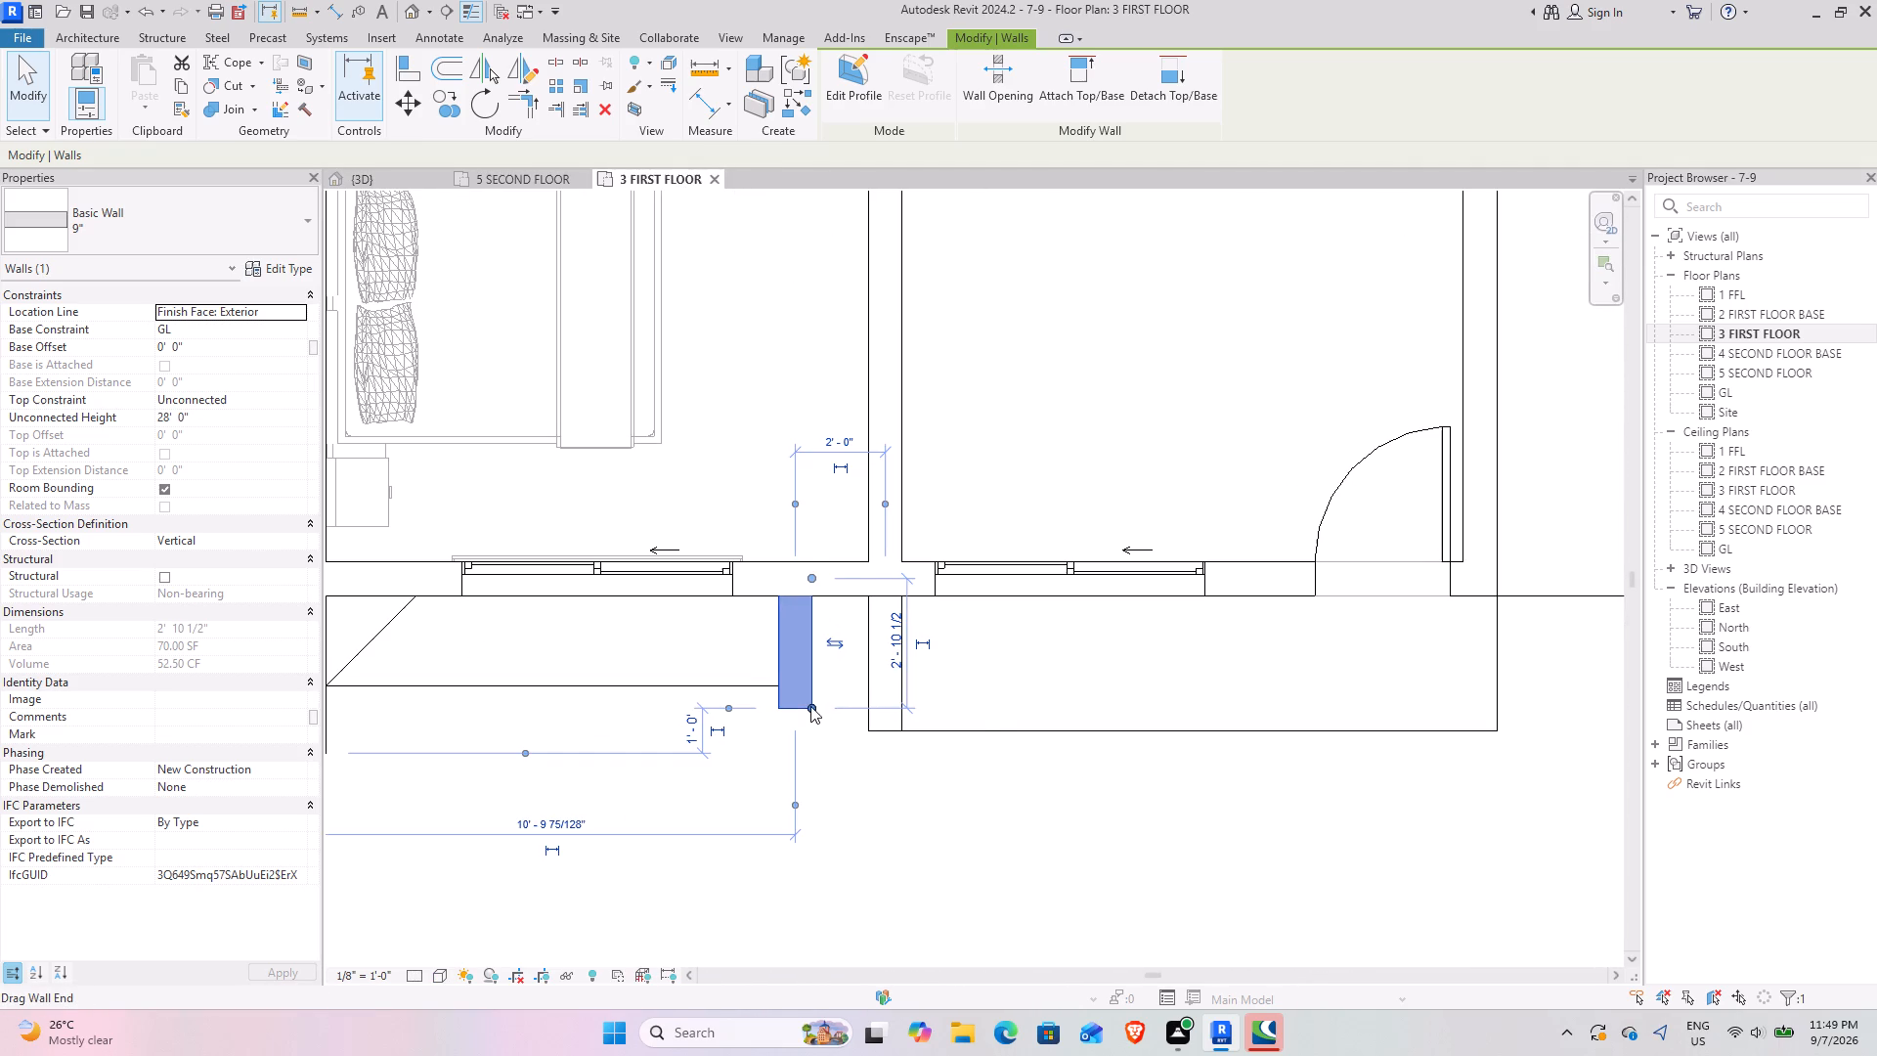
left_click_drag(810, 706, 812, 734)
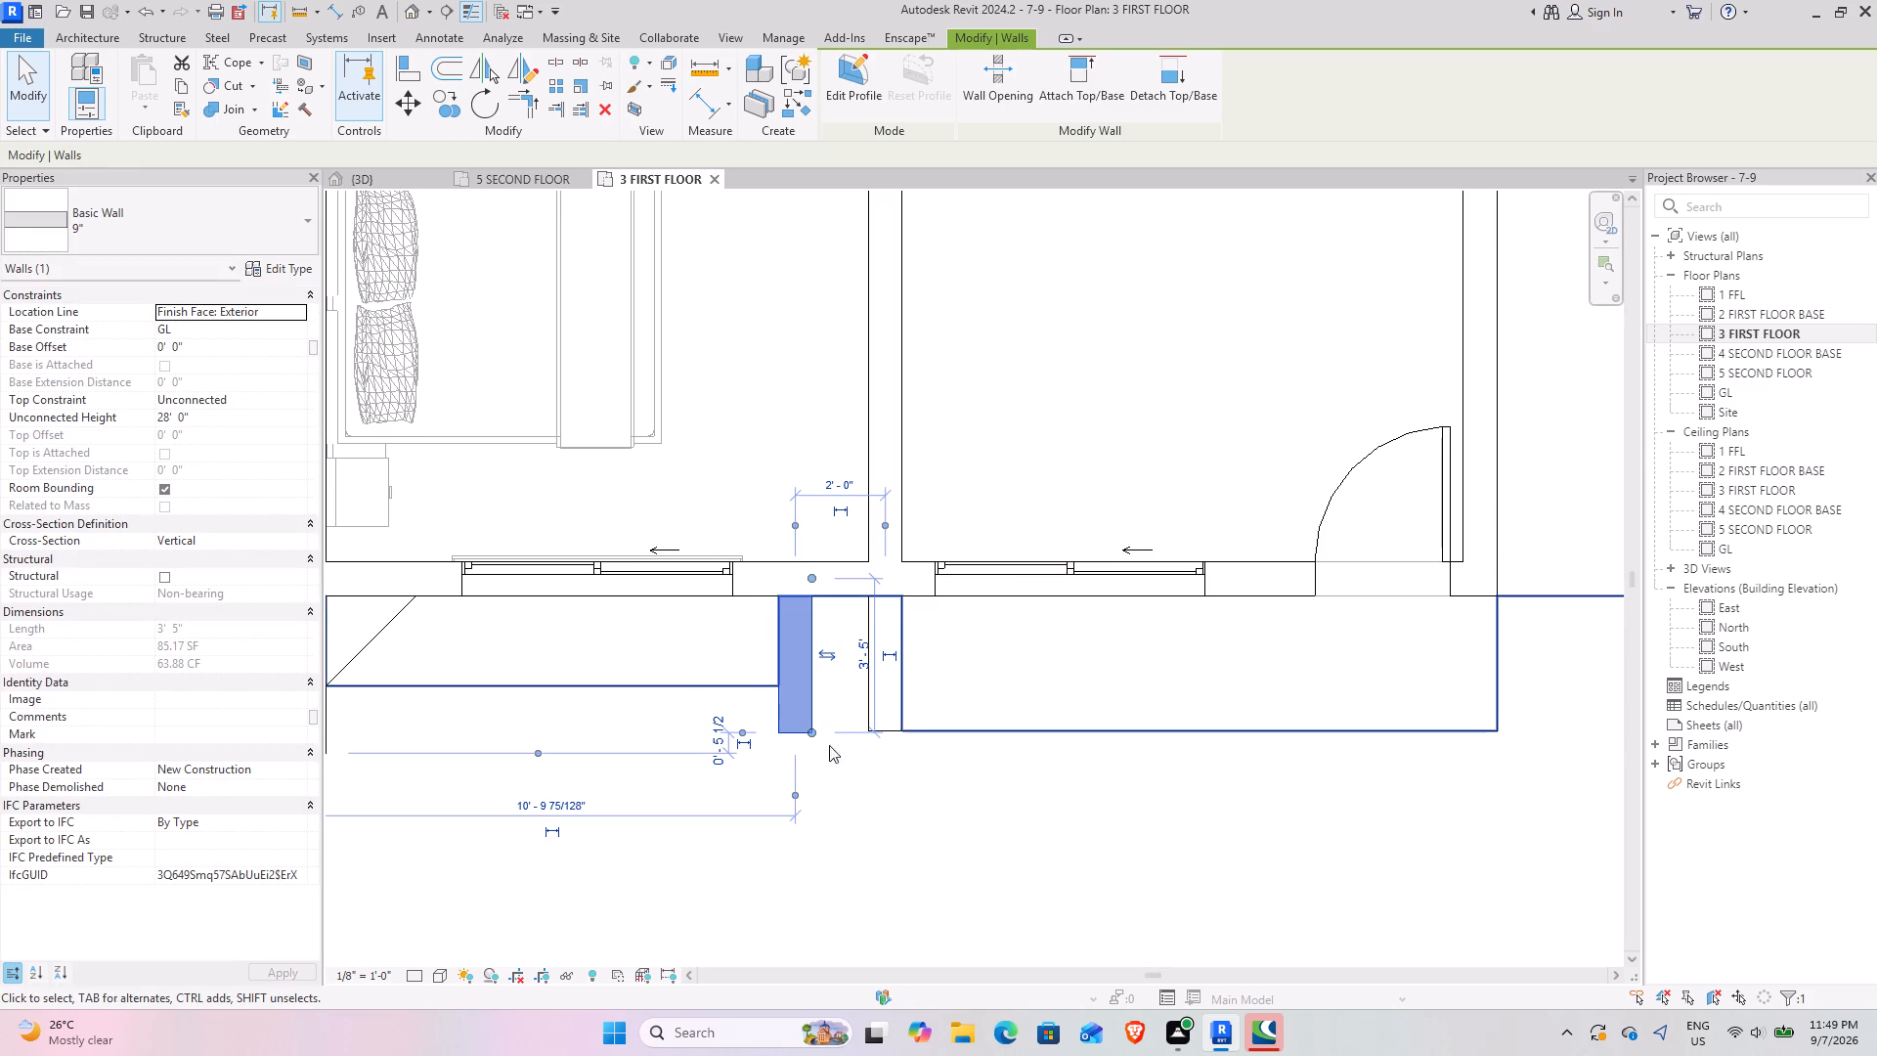
scroll(784, 722, "up", 8)
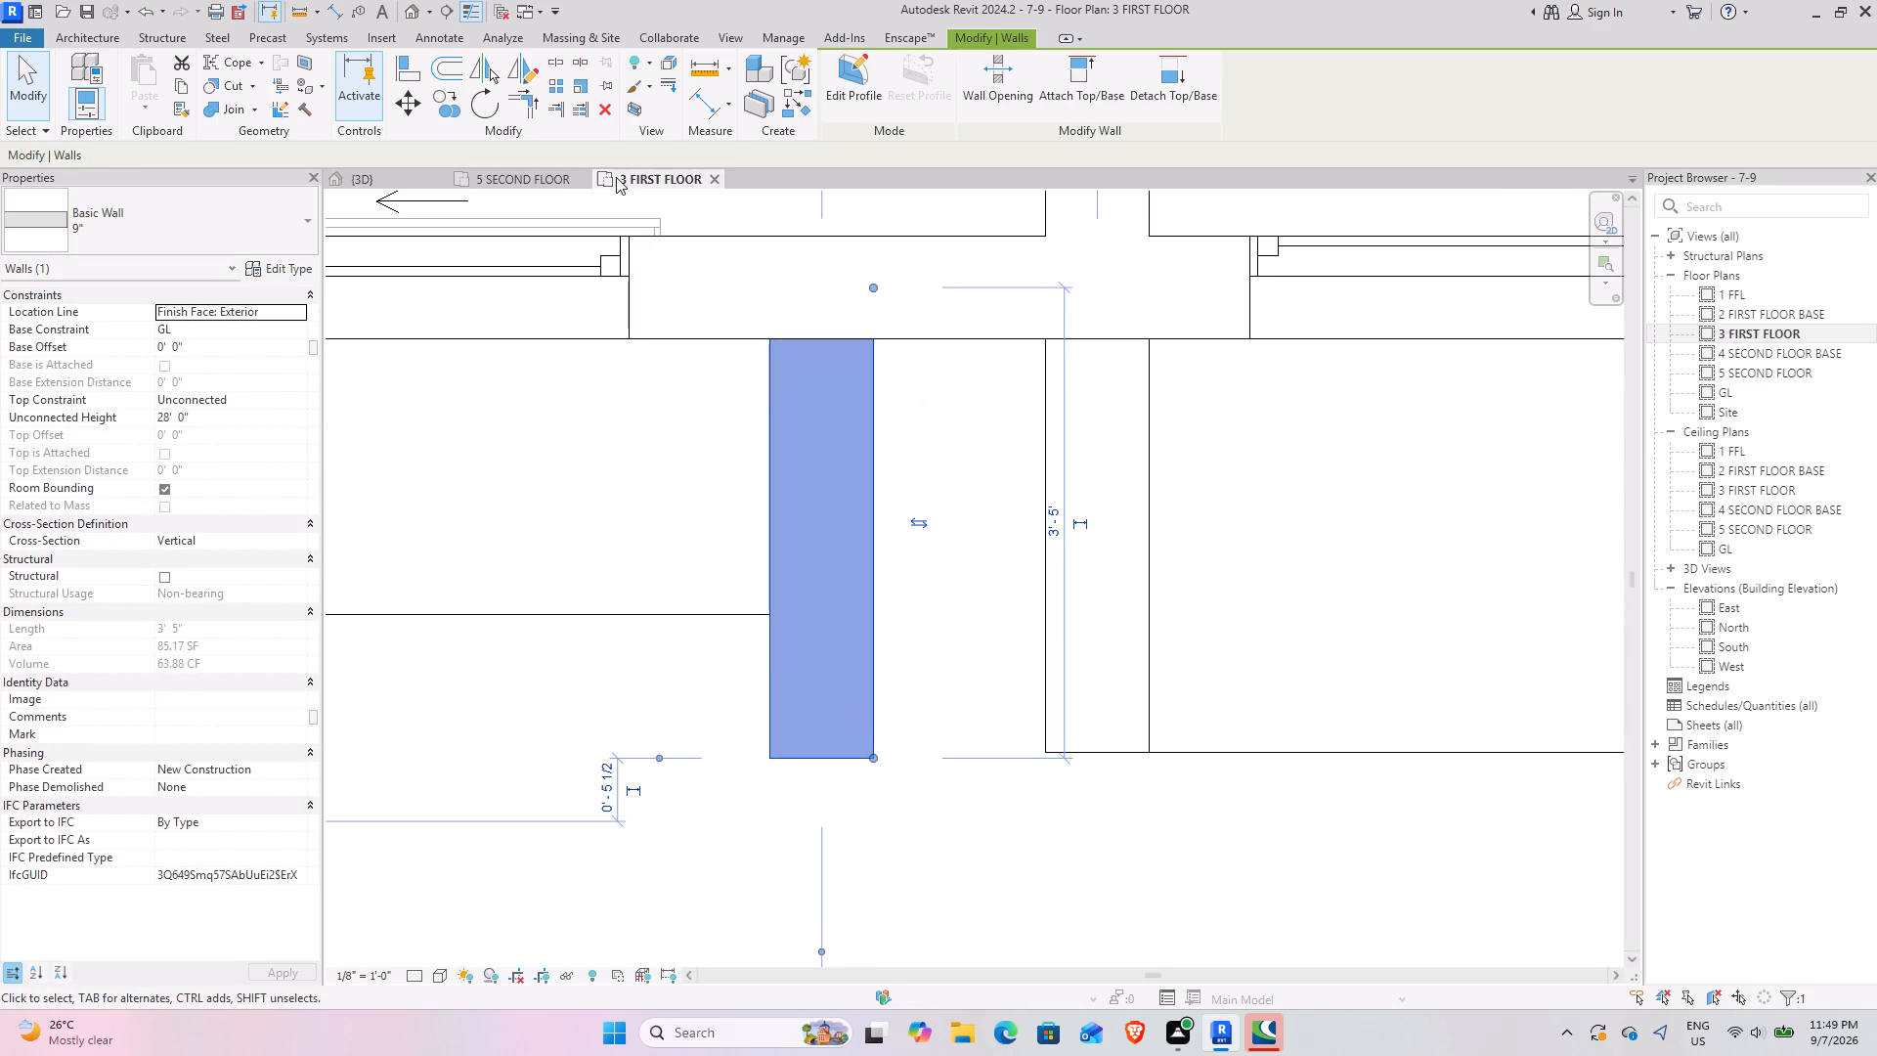
Align the stretched fin wall's outer end with the end face of the balcony-side fin, and return to the 3D view.
left_click(415, 69)
left_click(1113, 753)
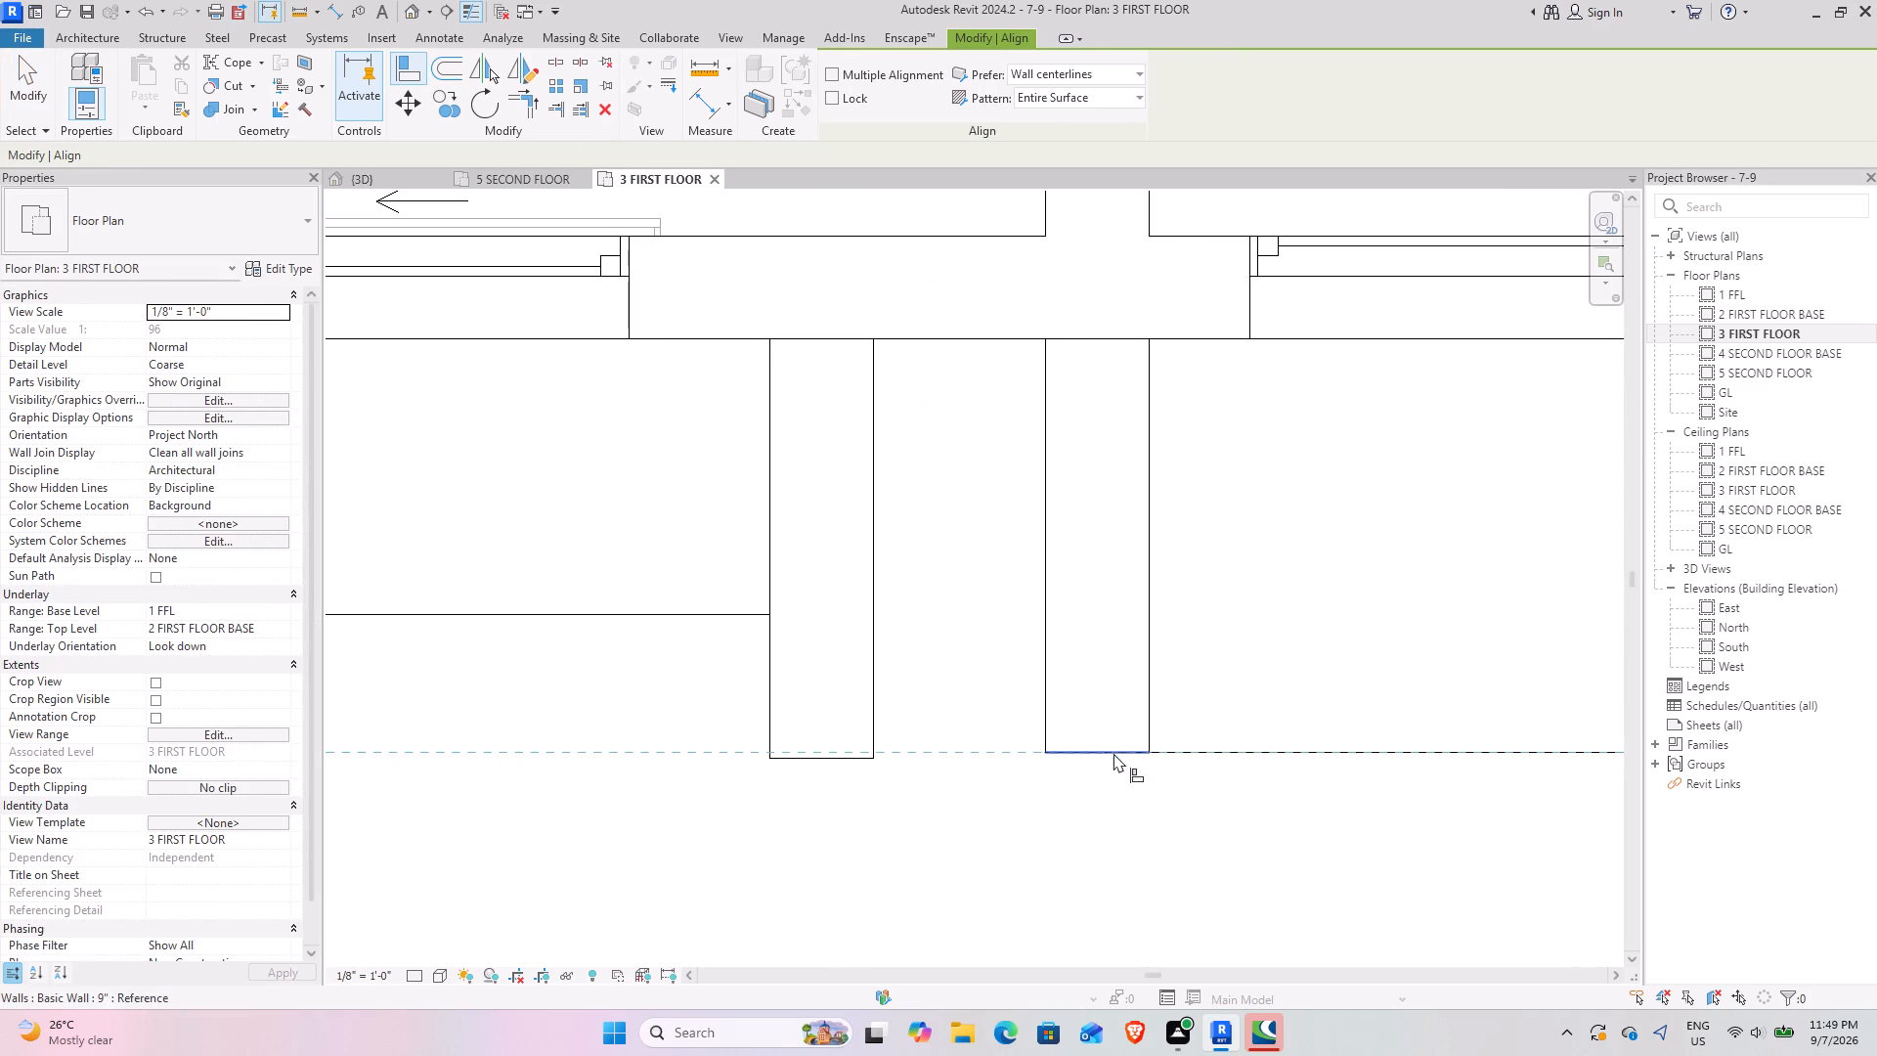
left_click(810, 756)
left_click(38, 74)
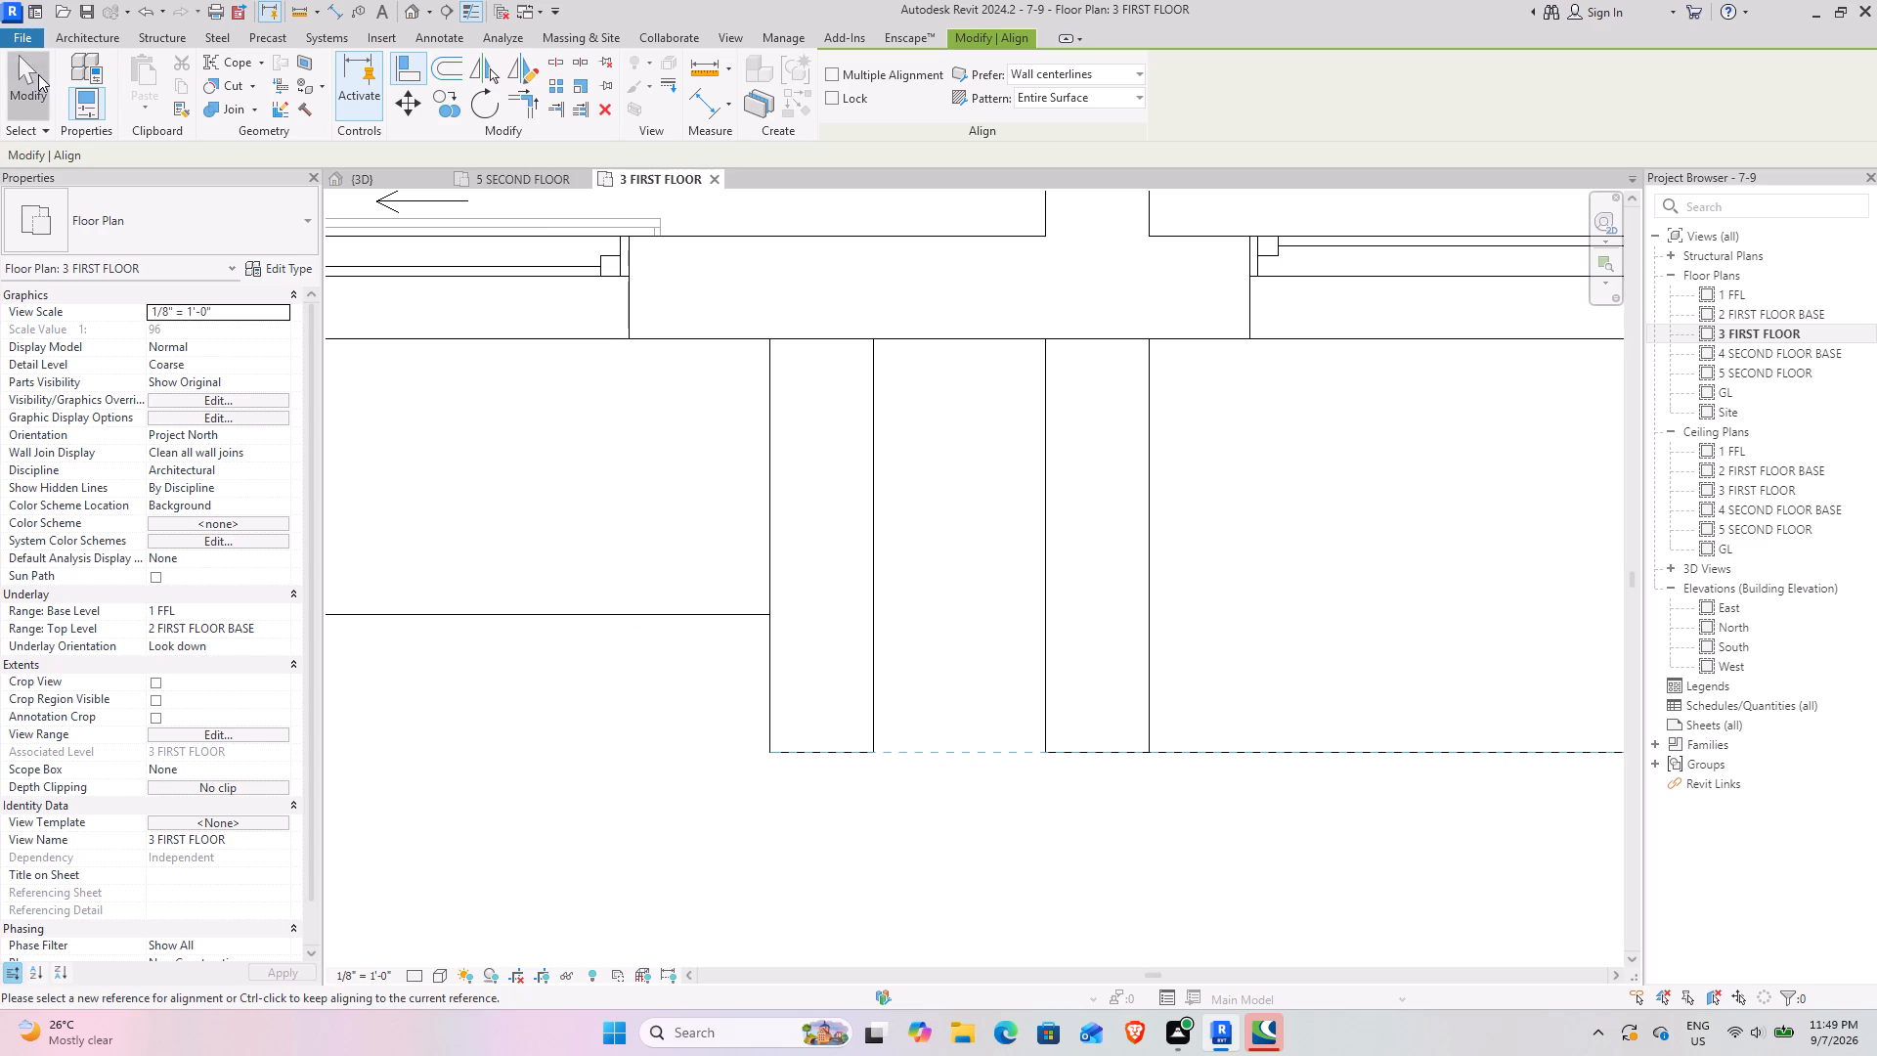
left_click(398, 189)
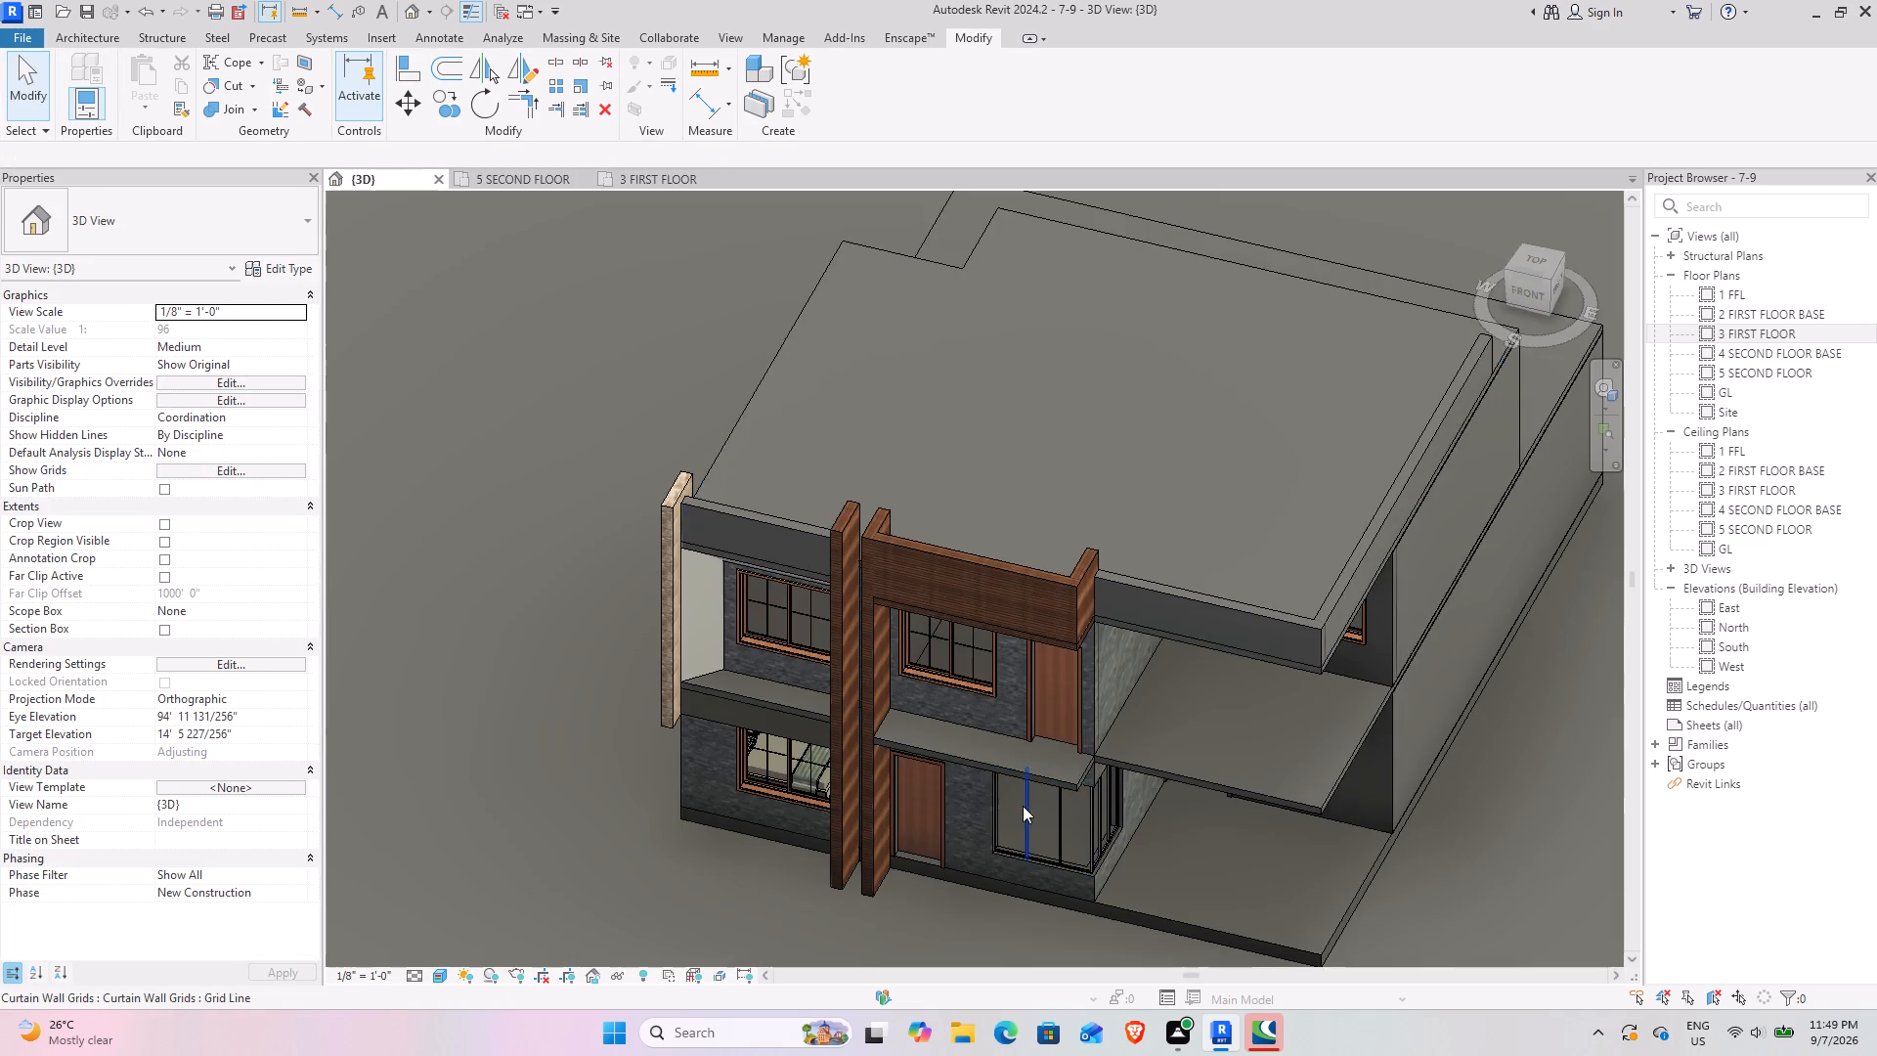
In the 3 FIRST FLOOR plan, draw a 9" wall, 4' 6" high and 3' long, across the balcony beside the fin wall.
middle_click_drag(1017, 805, 821, 674, "shift")
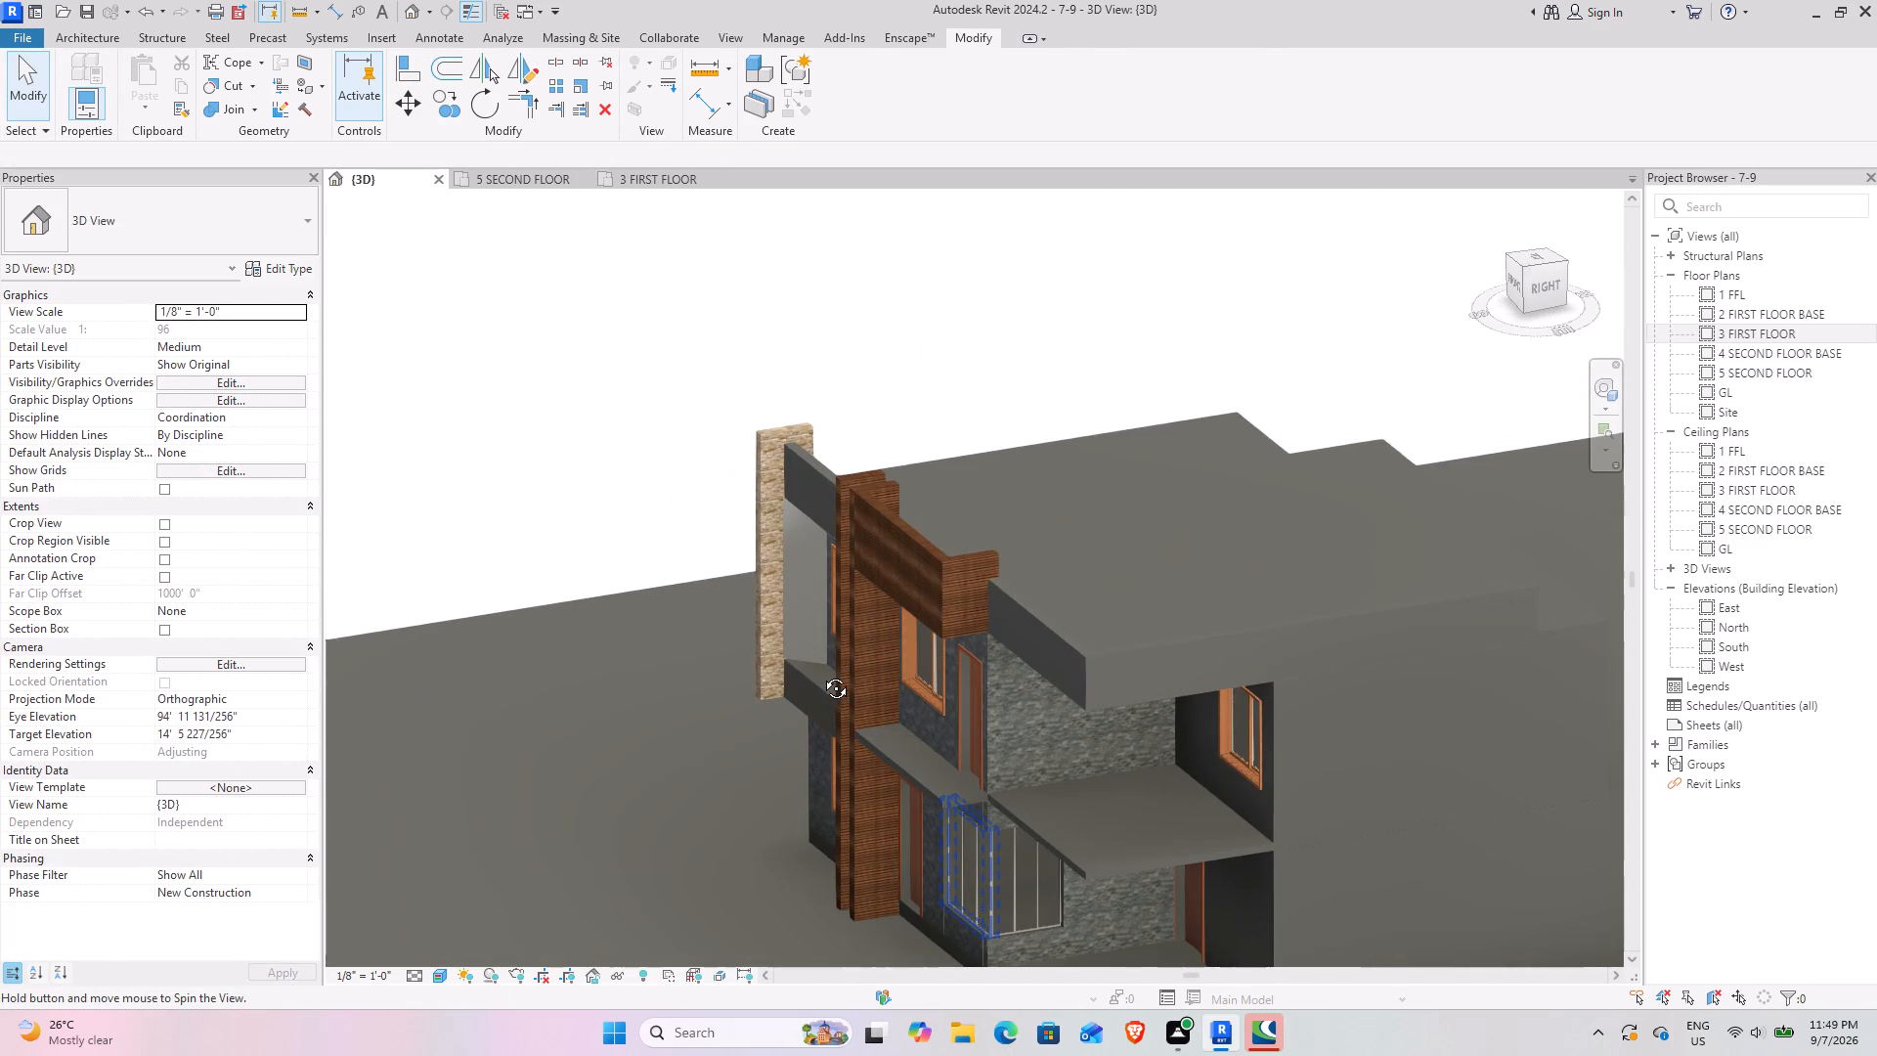
middle_click_drag(821, 674, 1095, 806, "shift")
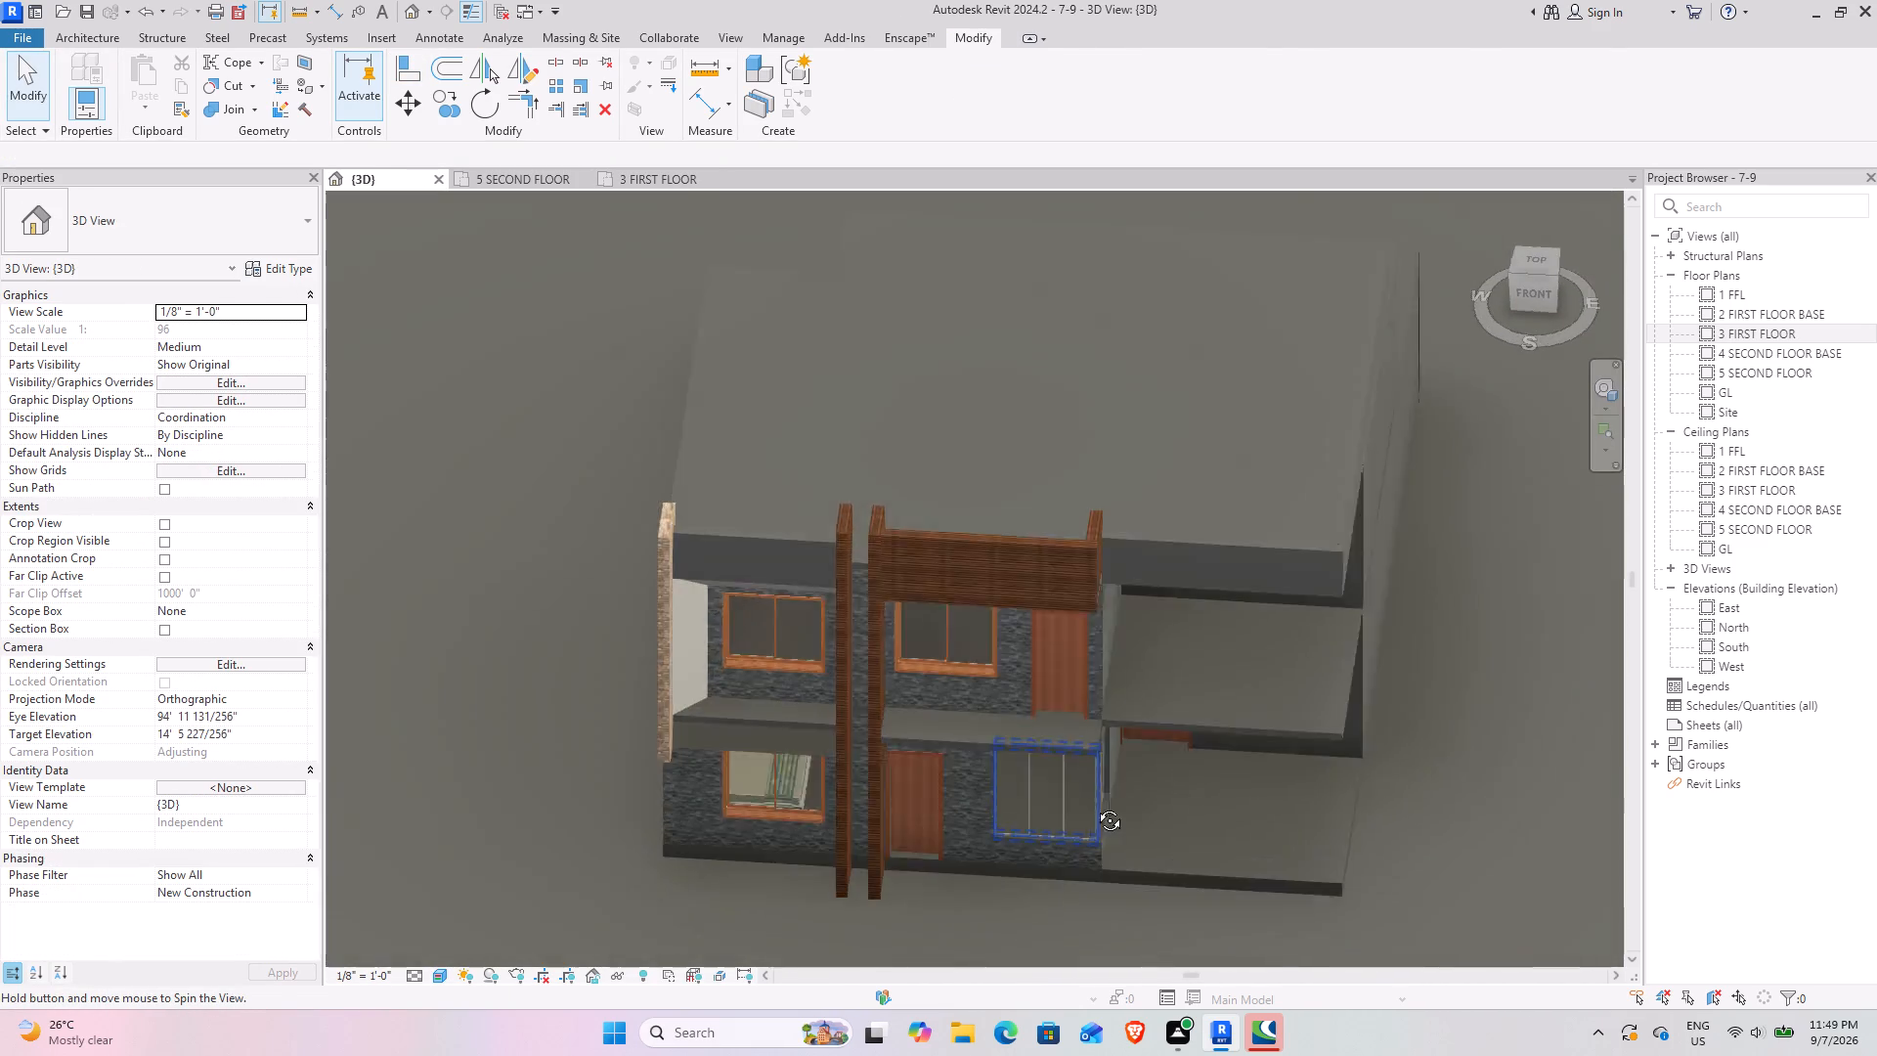
middle_click_drag(1095, 806, 1114, 814, "shift")
left_click(672, 181)
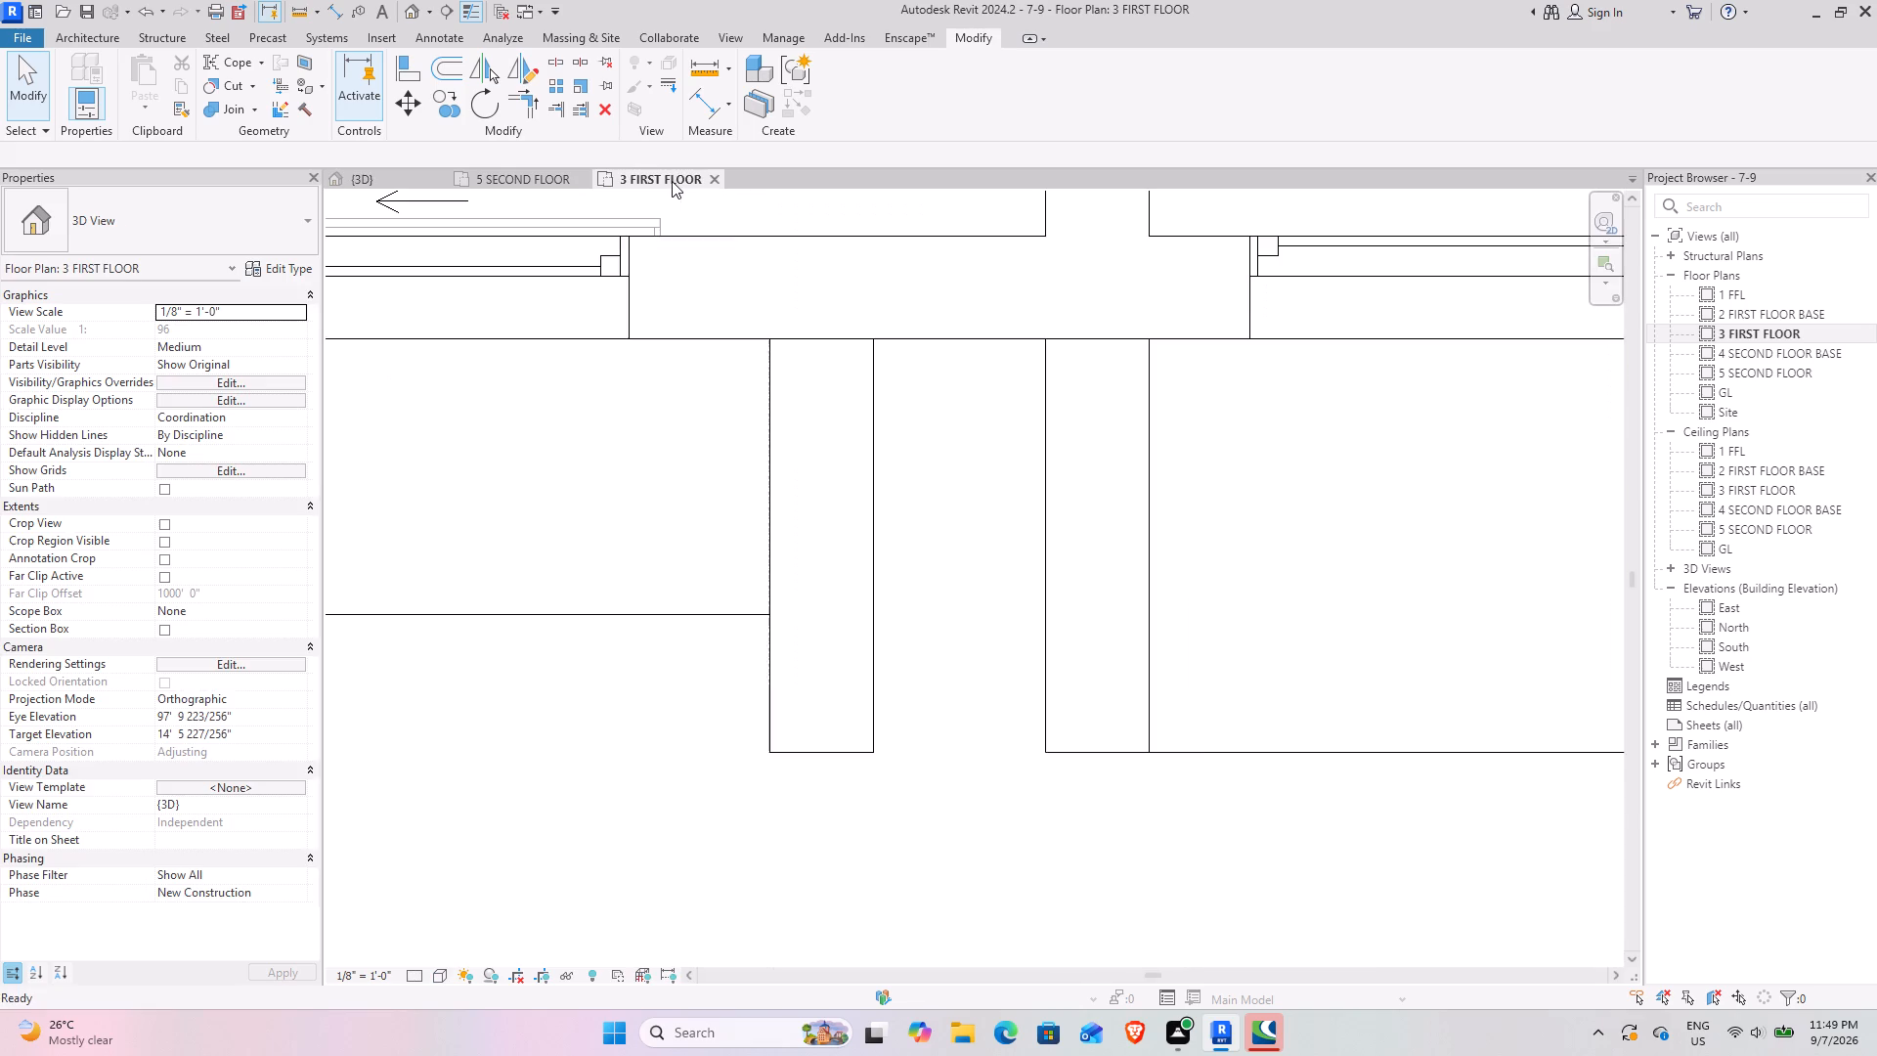
scroll(1251, 746, "down", 4)
middle_click_drag(1346, 709, 740, 612)
scroll(895, 608, "down", 3)
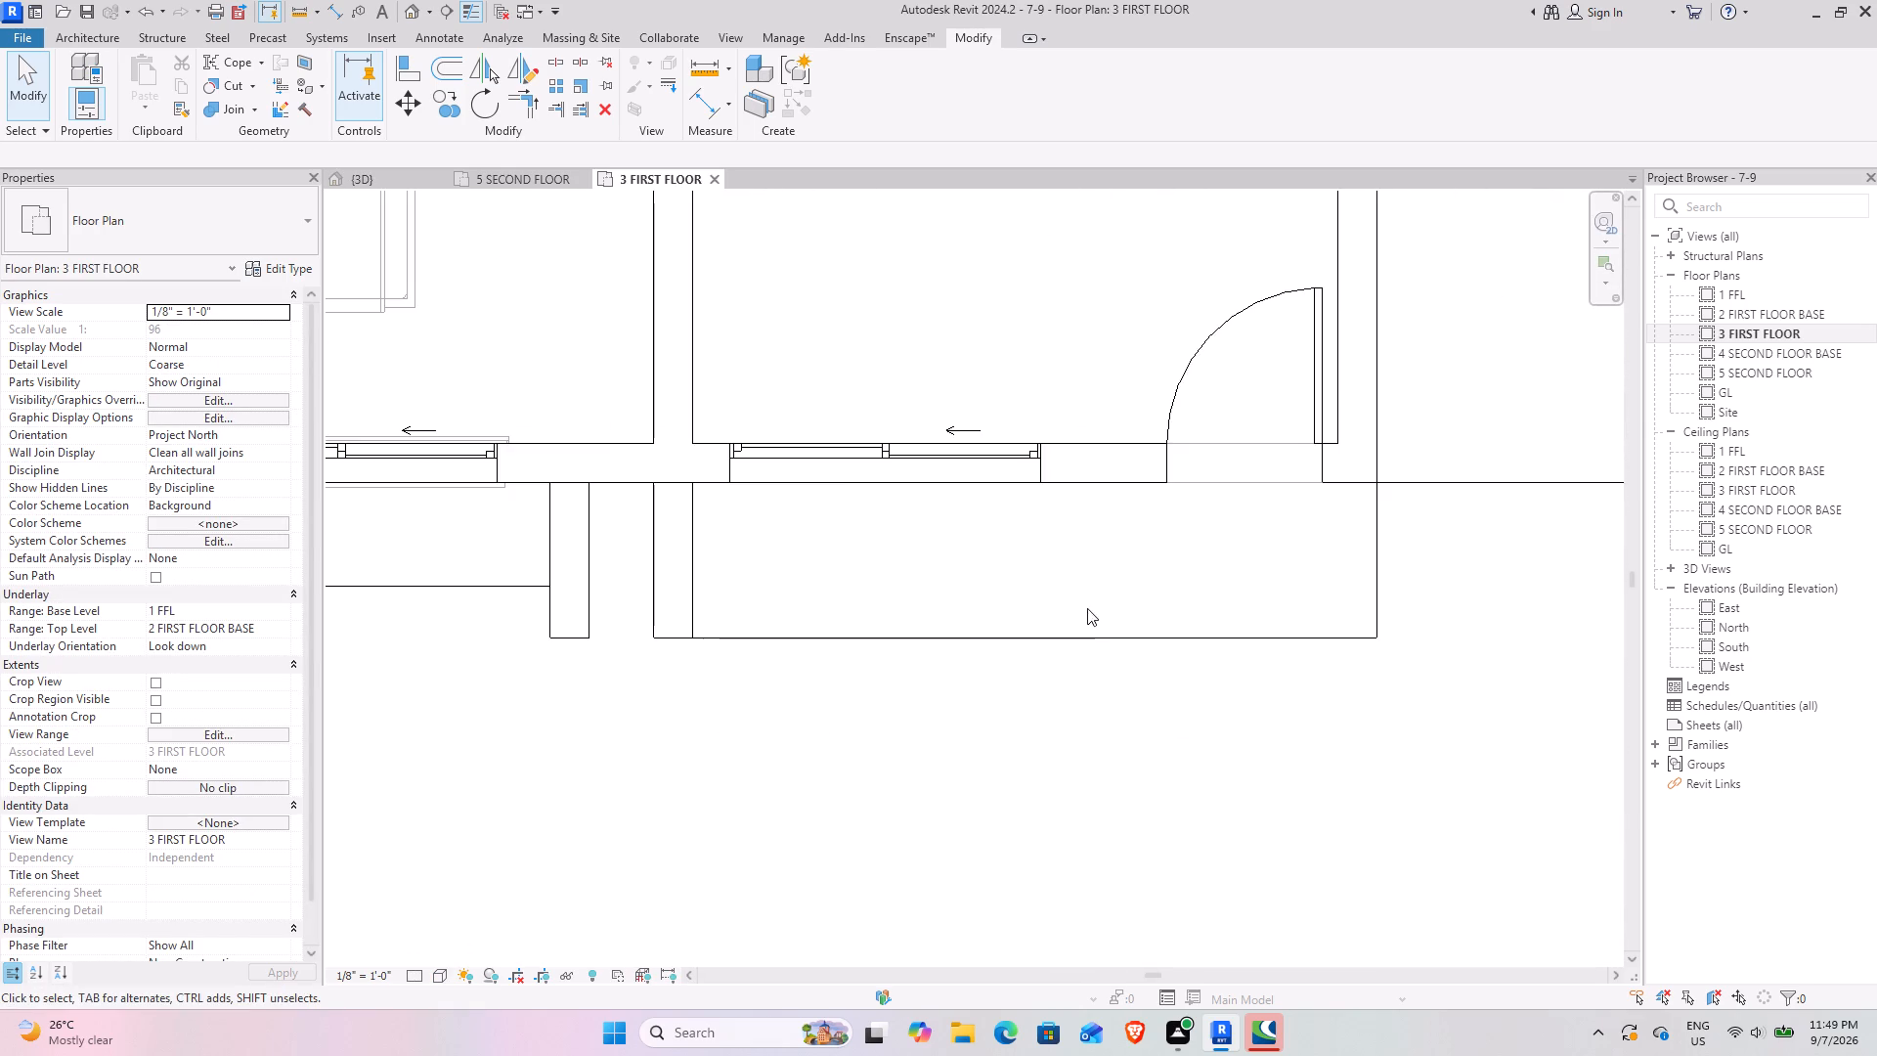
middle_click_drag(1087, 608, 885, 612)
middle_click_drag(637, 589, 825, 627)
scroll(679, 534, "up", 3)
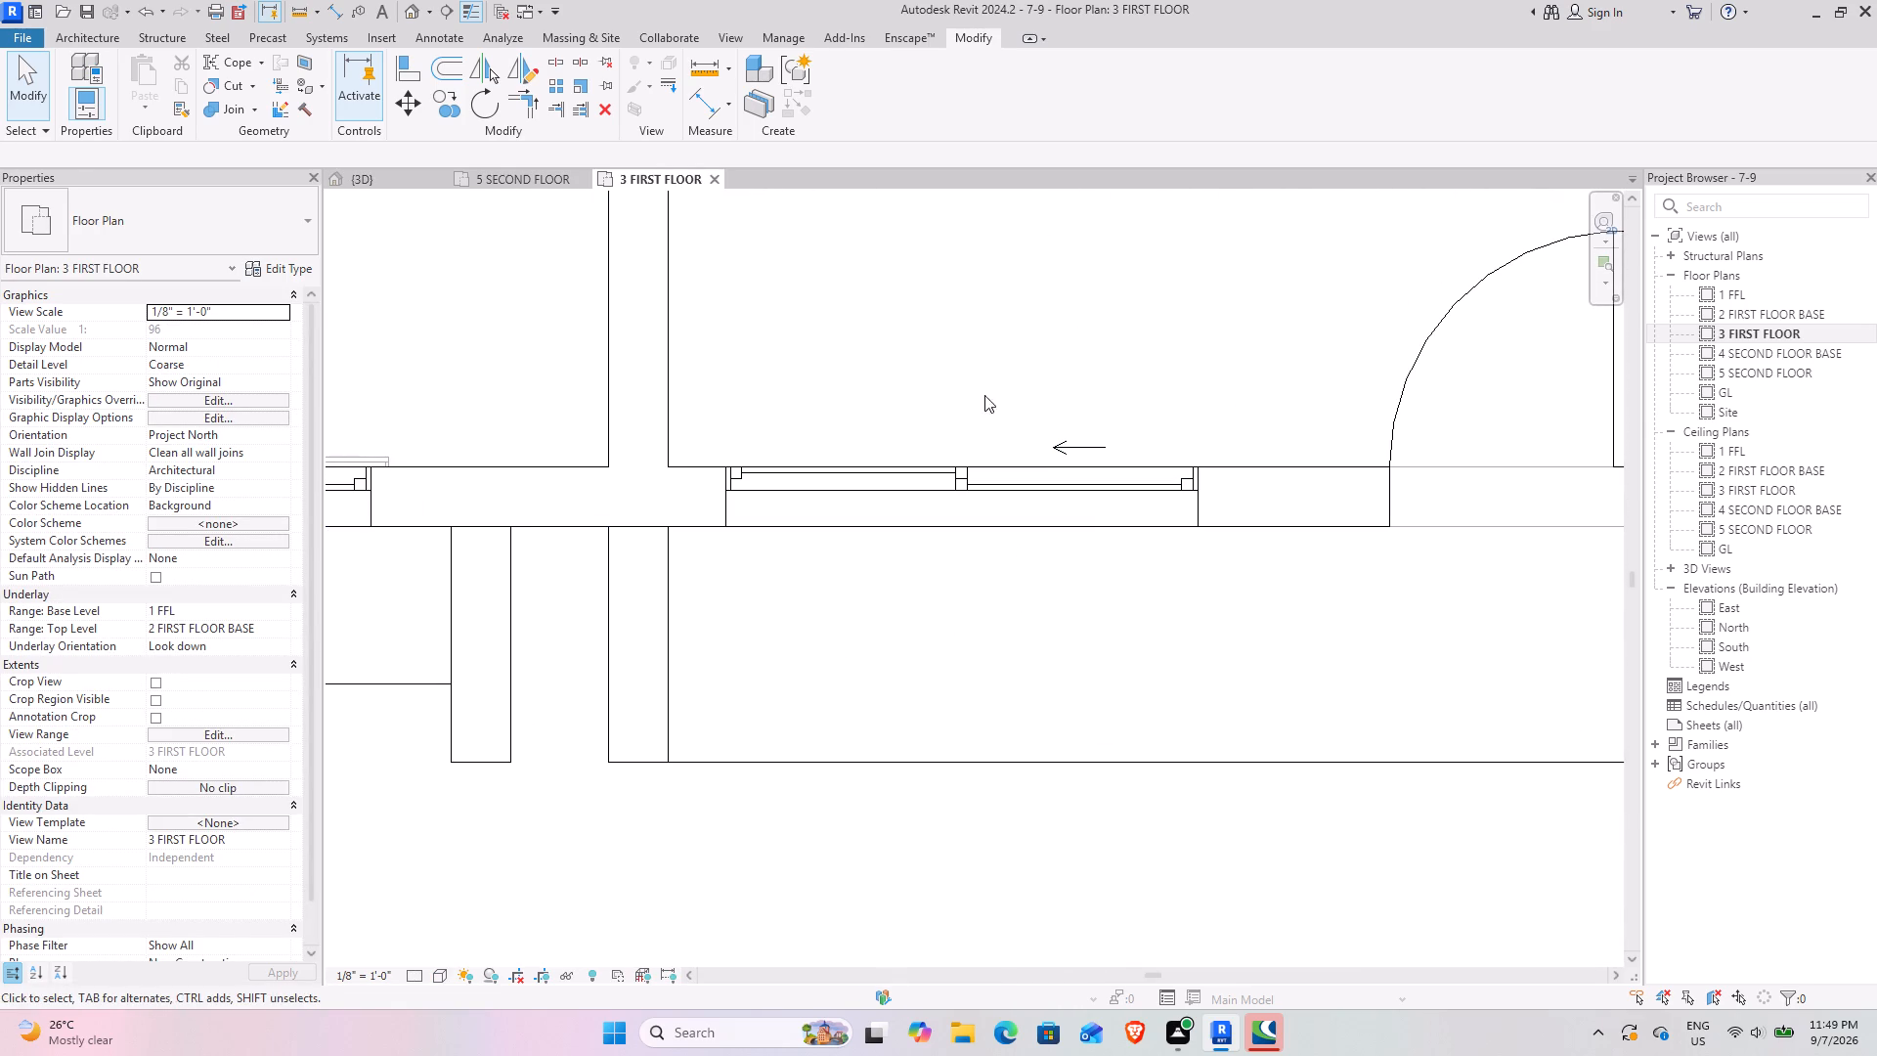
type("wa")
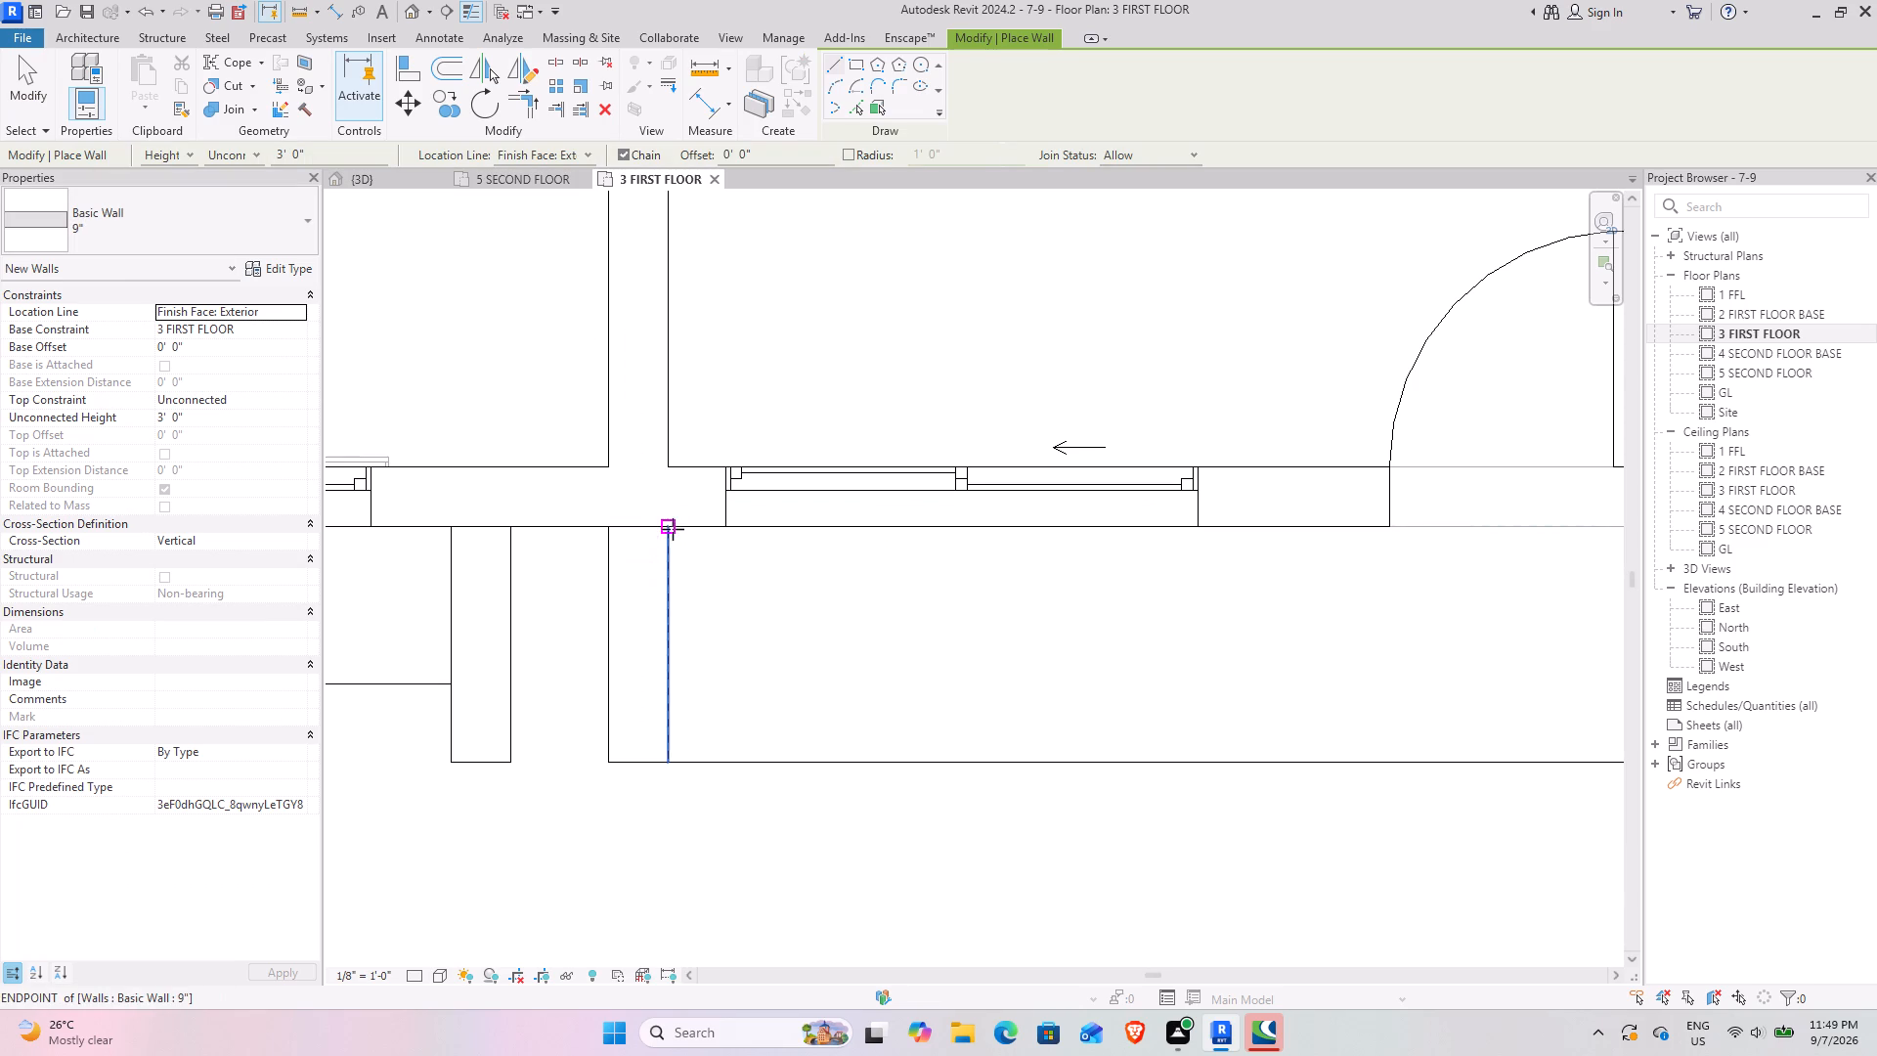
left_click(241, 419)
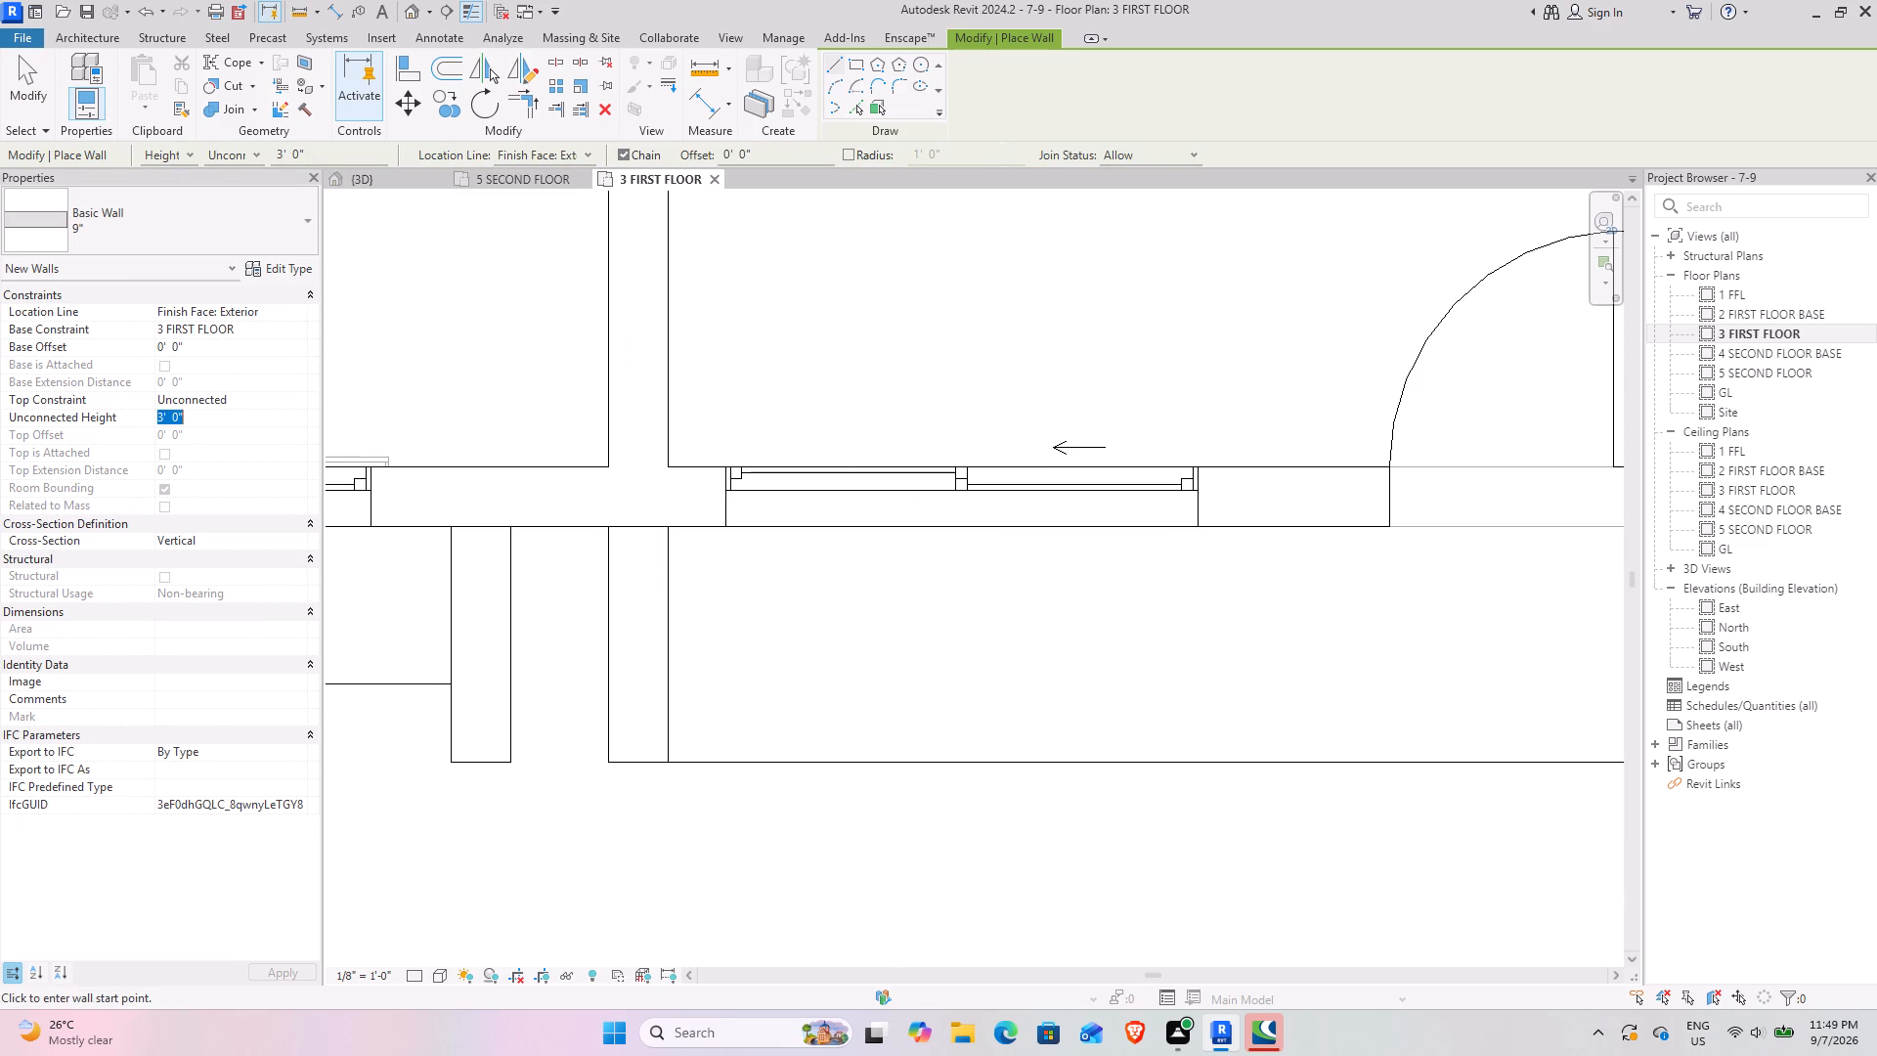
type("4'6")
key("Return")
left_click(673, 524)
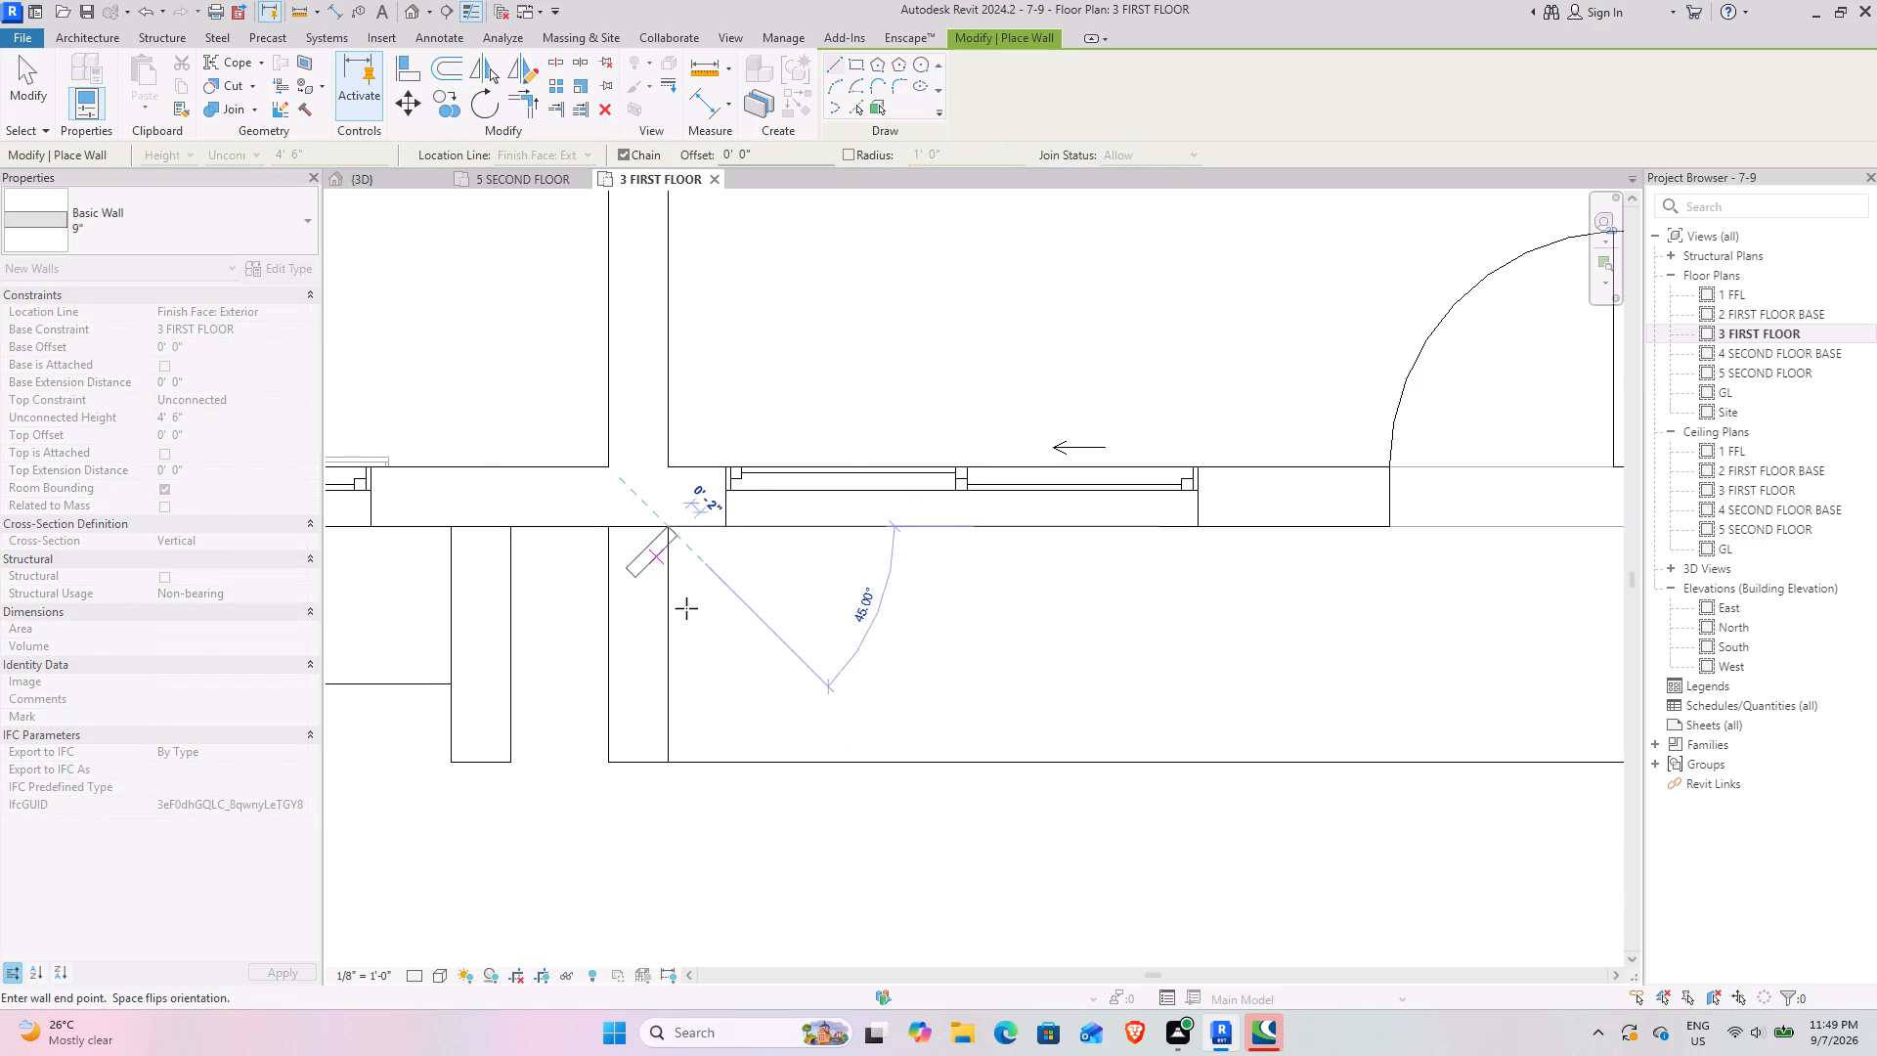
key("space")
left_click(667, 765)
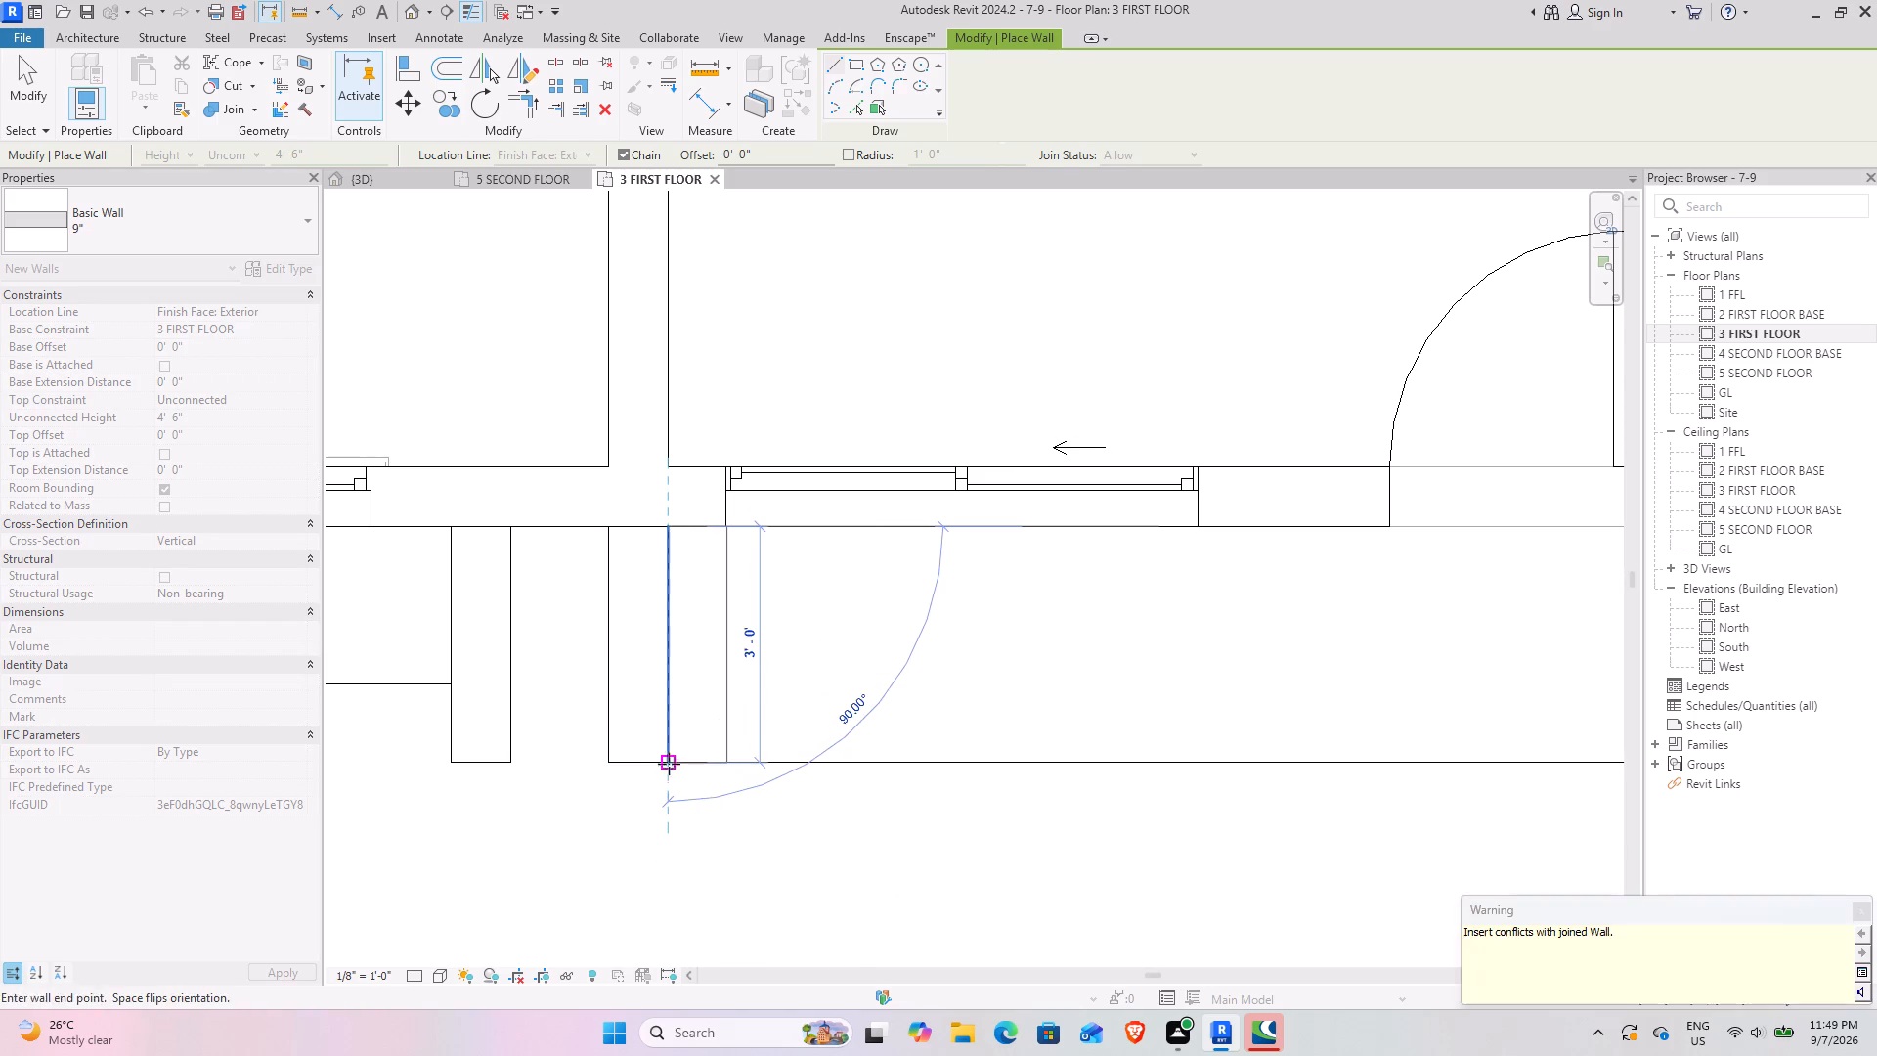
middle_click_drag(780, 738, 517, 809)
key("Escape")
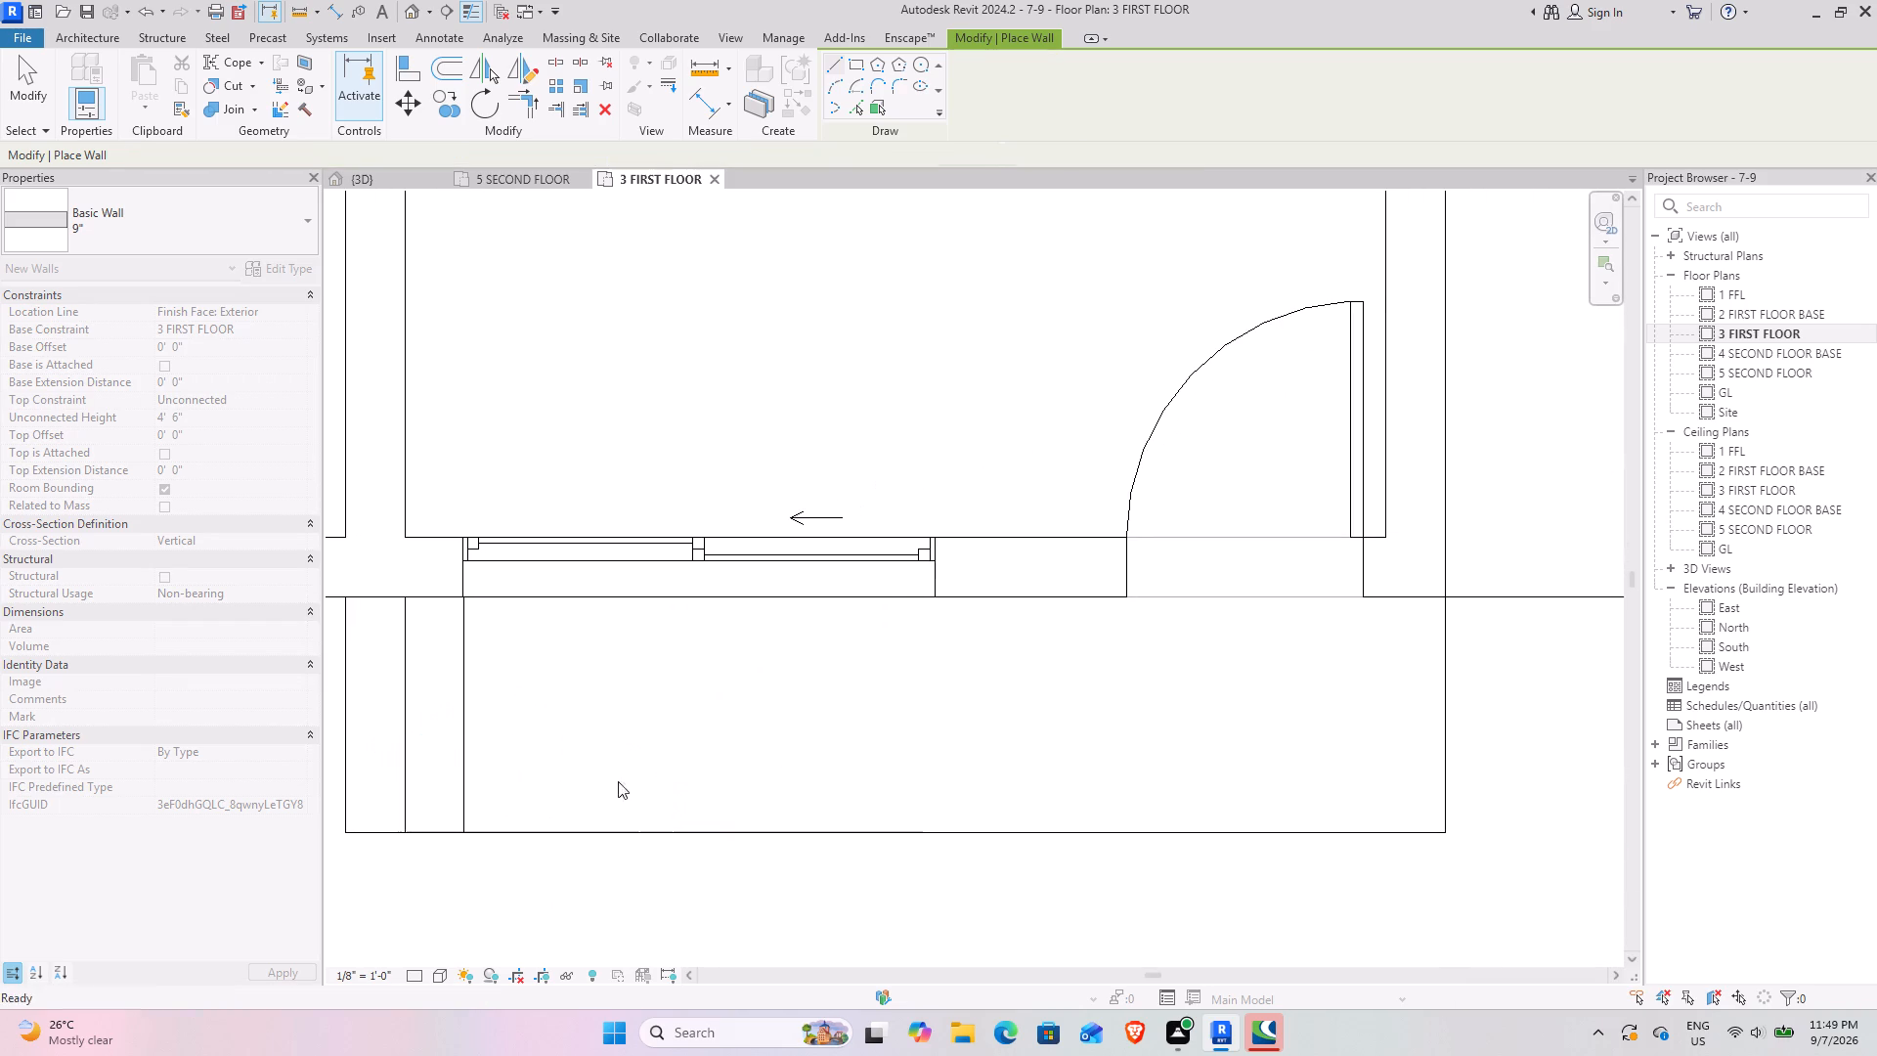
Draw a matching 4' 6" high wall across the balcony's opposite end, check both in 3D and return to the 3 FIRST FLOOR plan.
left_click(1454, 602)
key("space")
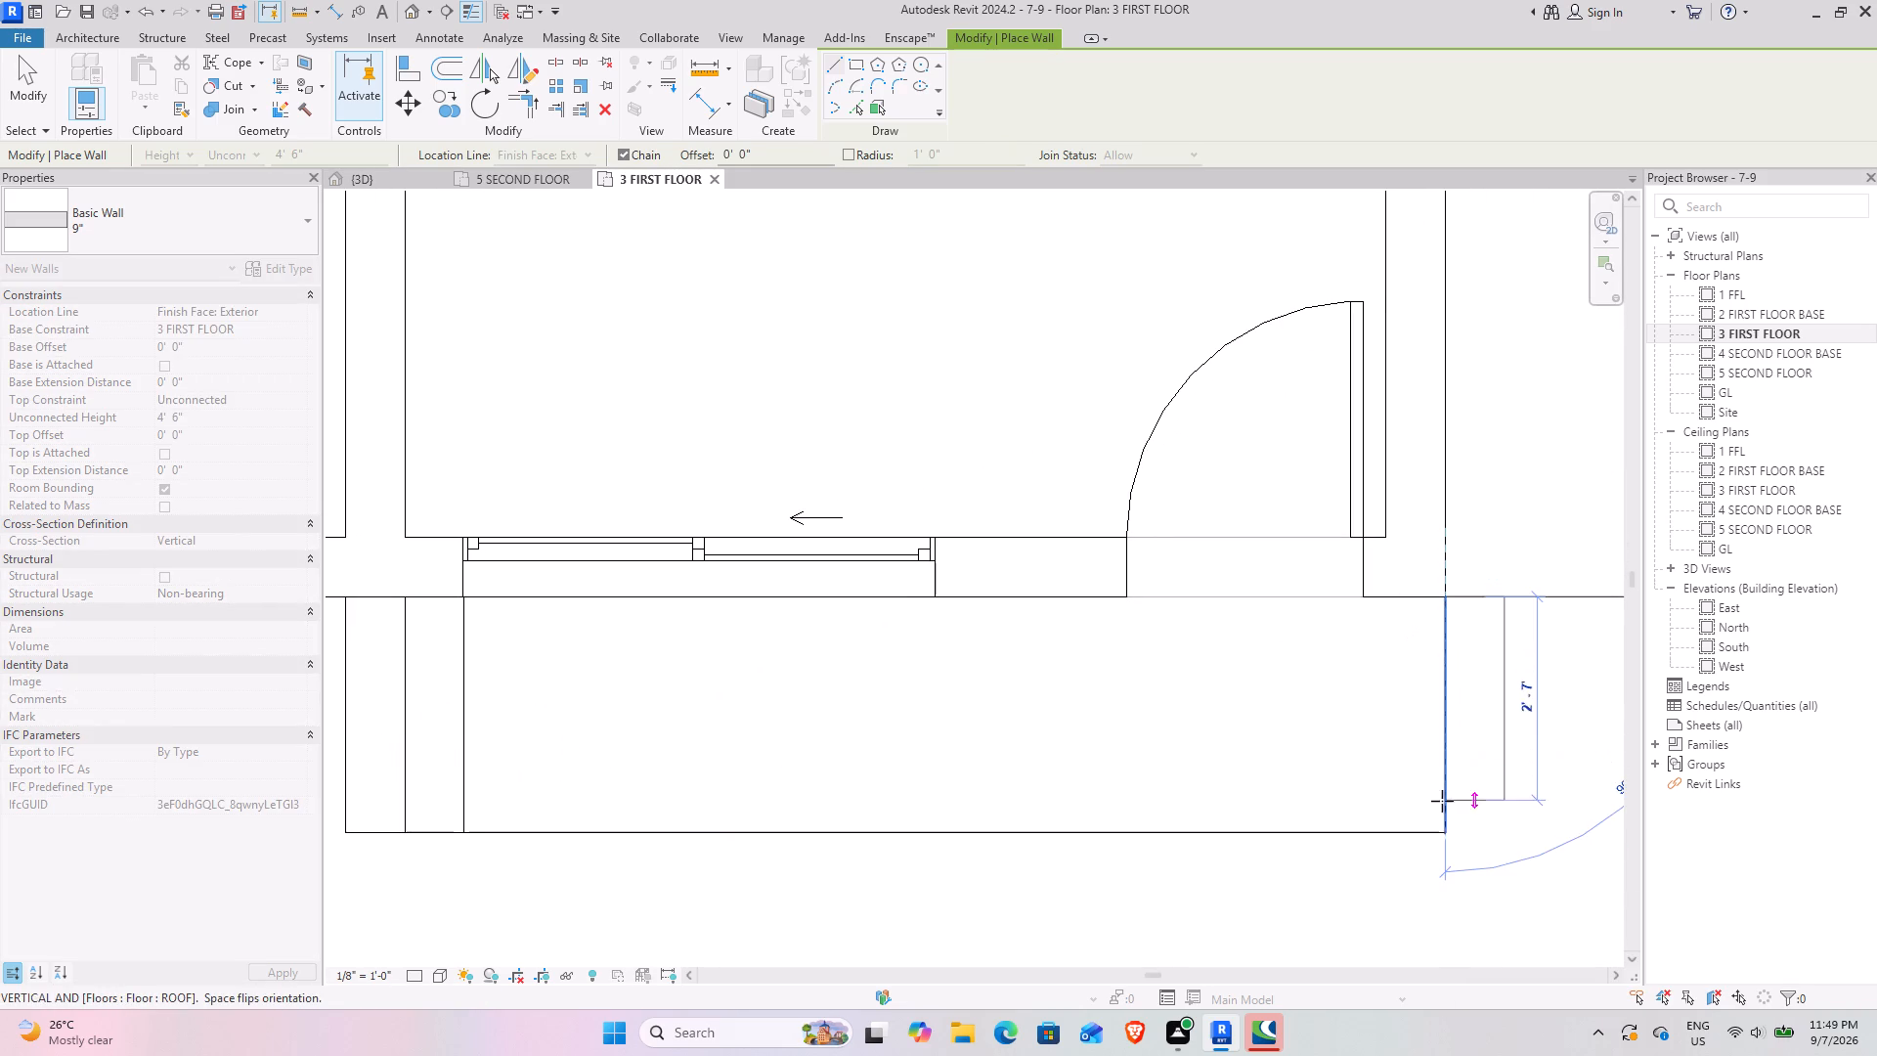
key("space")
left_click(1439, 829)
key("Escape")
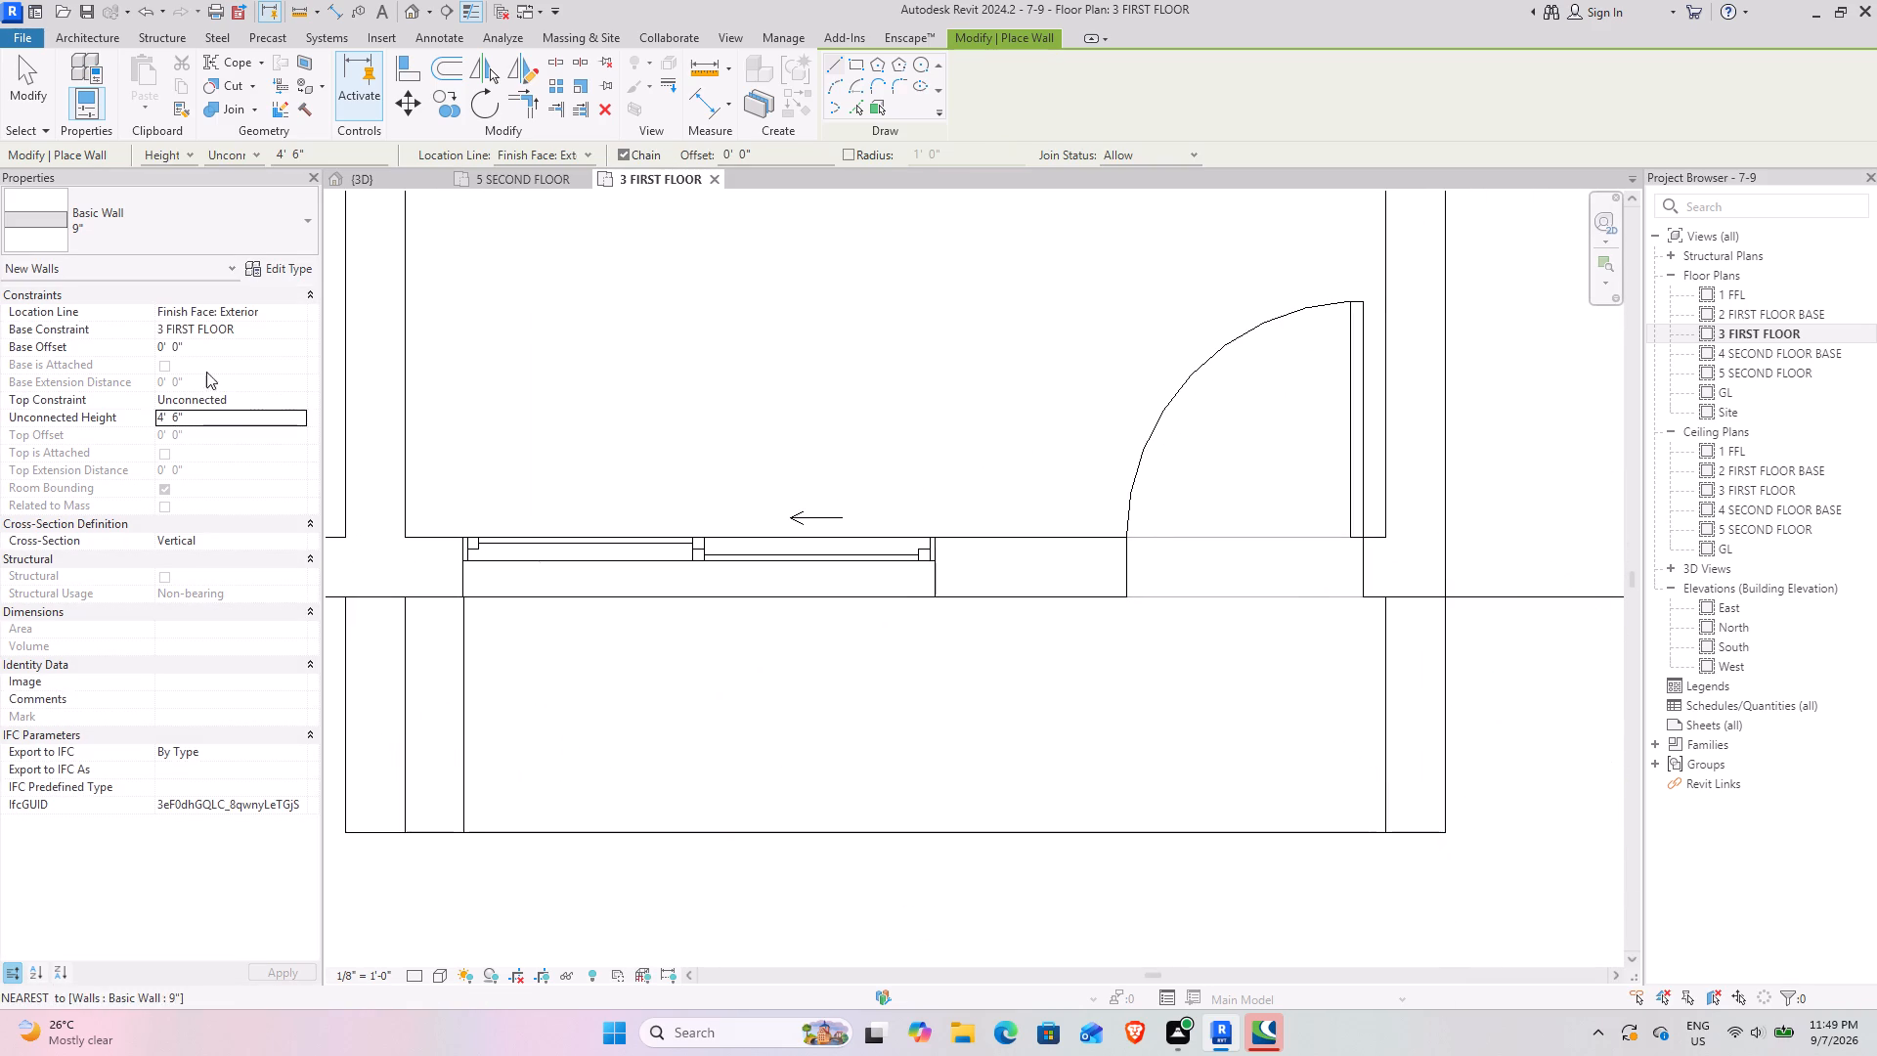
key("Escape")
left_click(384, 183)
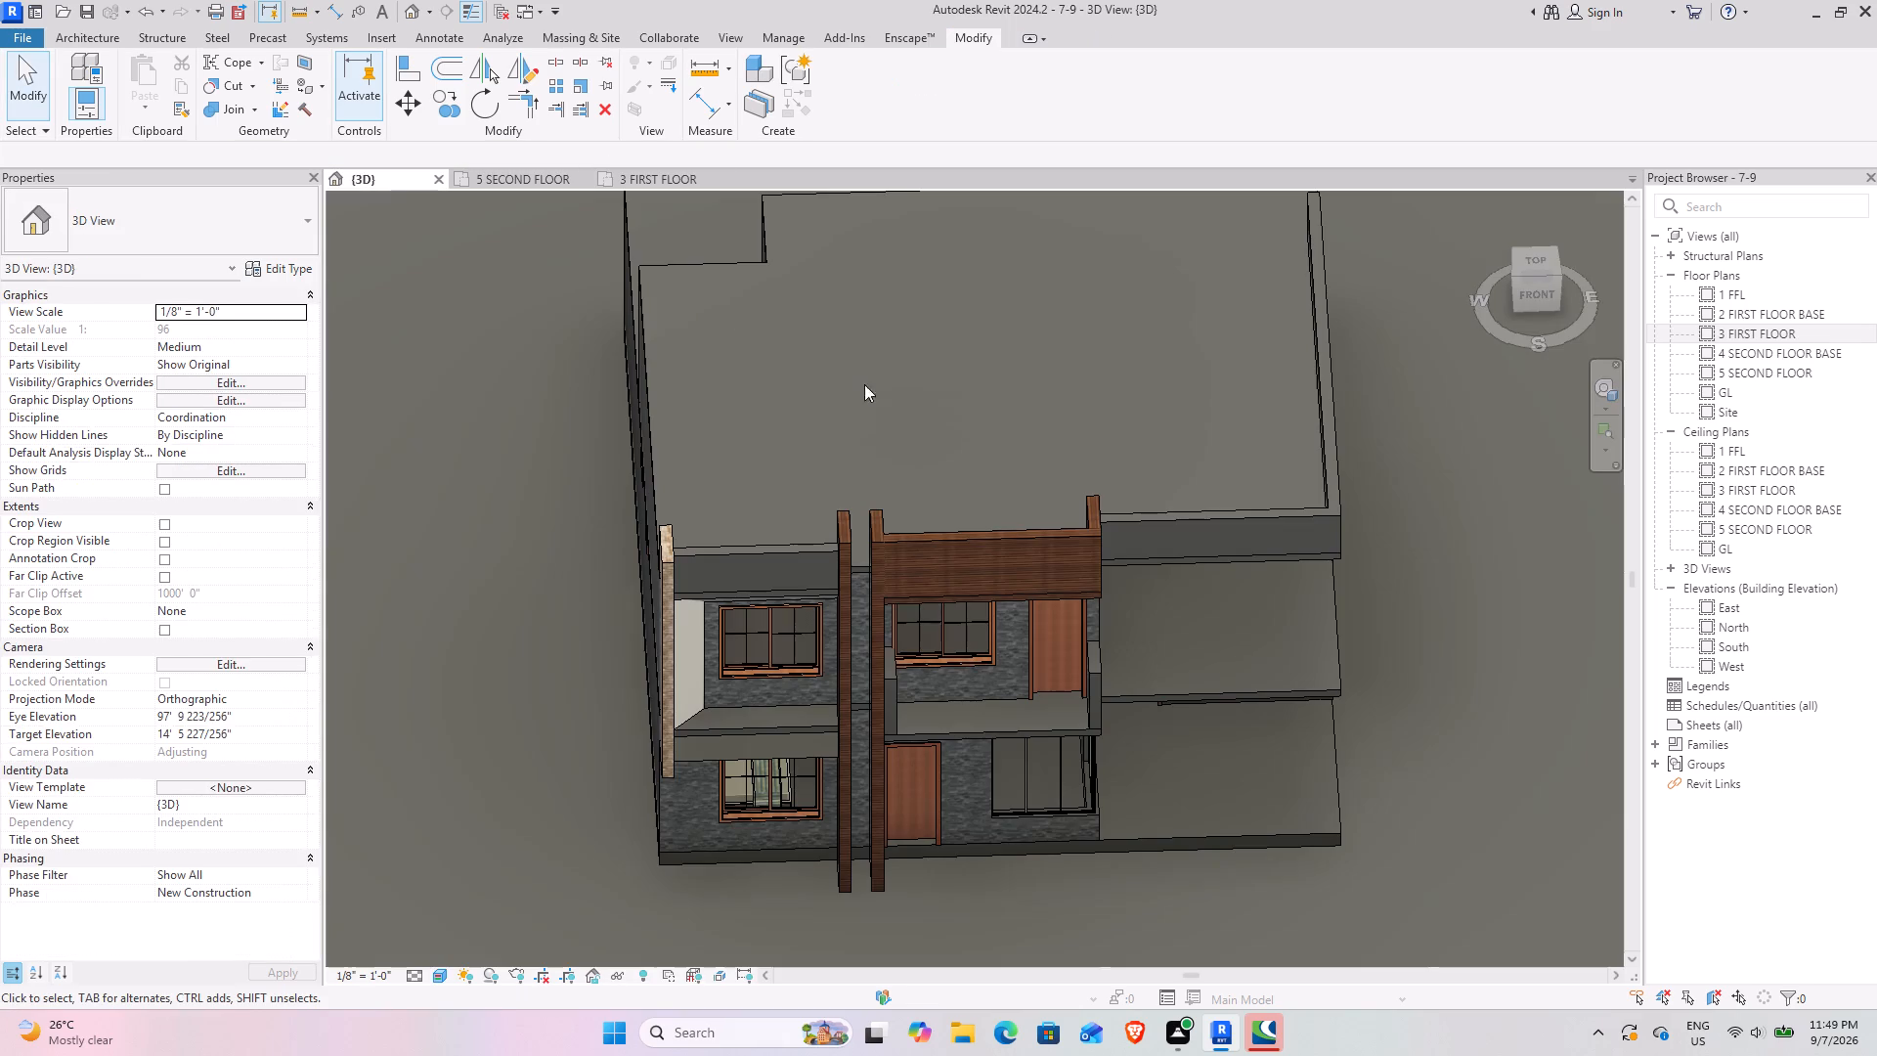
middle_click_drag(899, 582, 660, 373, "shift")
middle_click_drag(830, 599, 519, 373)
scroll(701, 481, "up", 5)
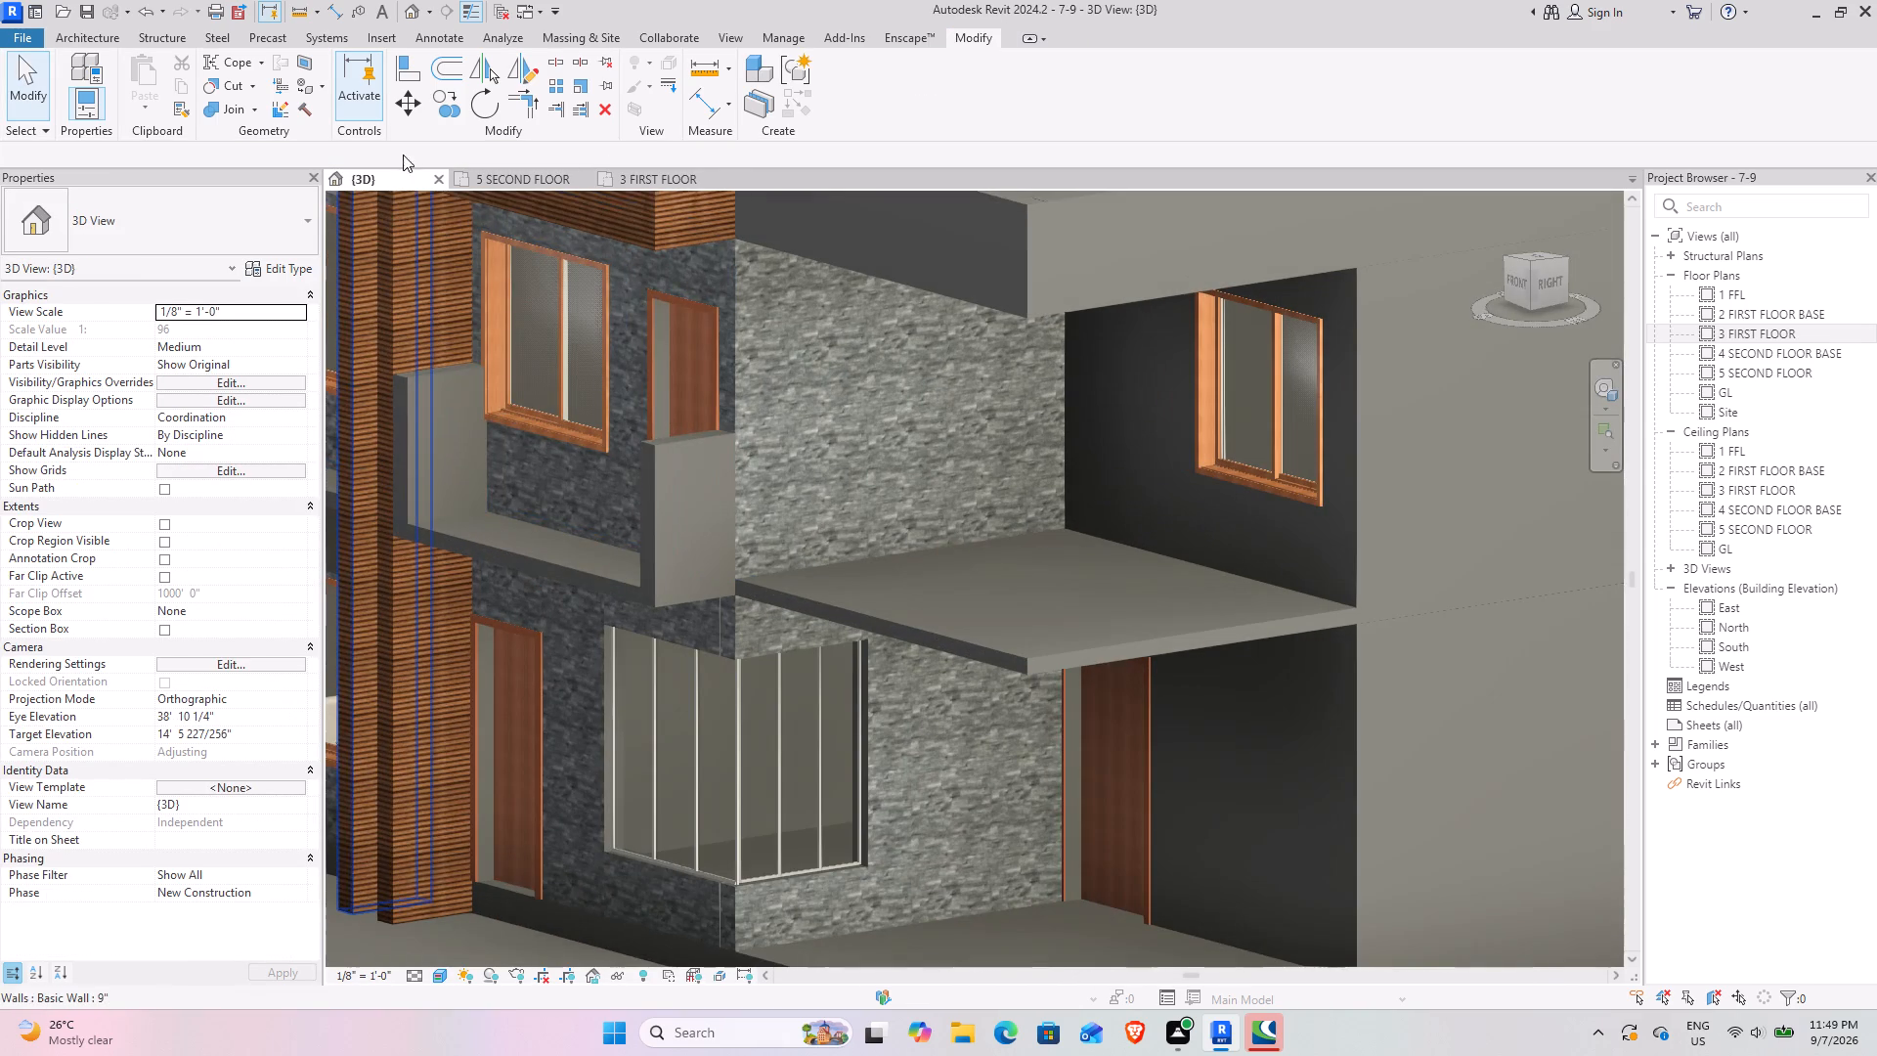
left_click(675, 183)
scroll(734, 634, "down", 4)
middle_click_drag(688, 651, 543, 449)
scroll(470, 498, "up", 4)
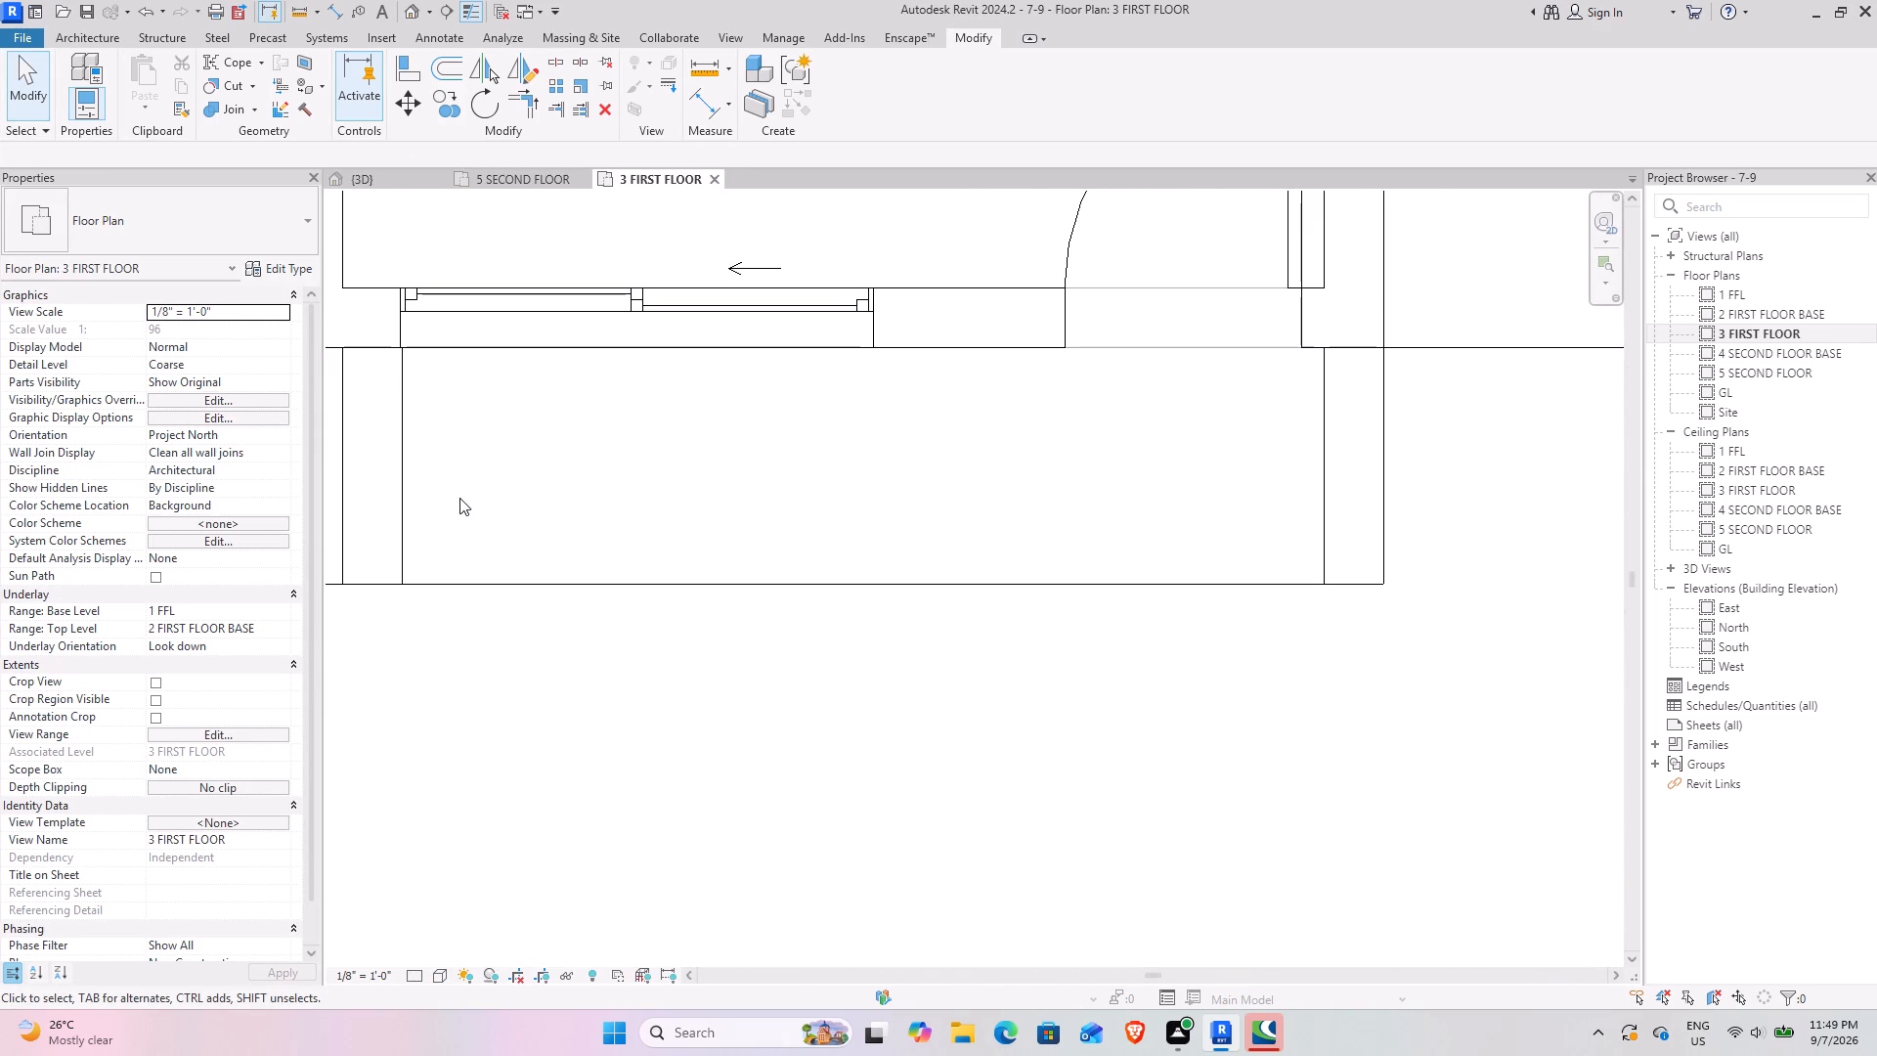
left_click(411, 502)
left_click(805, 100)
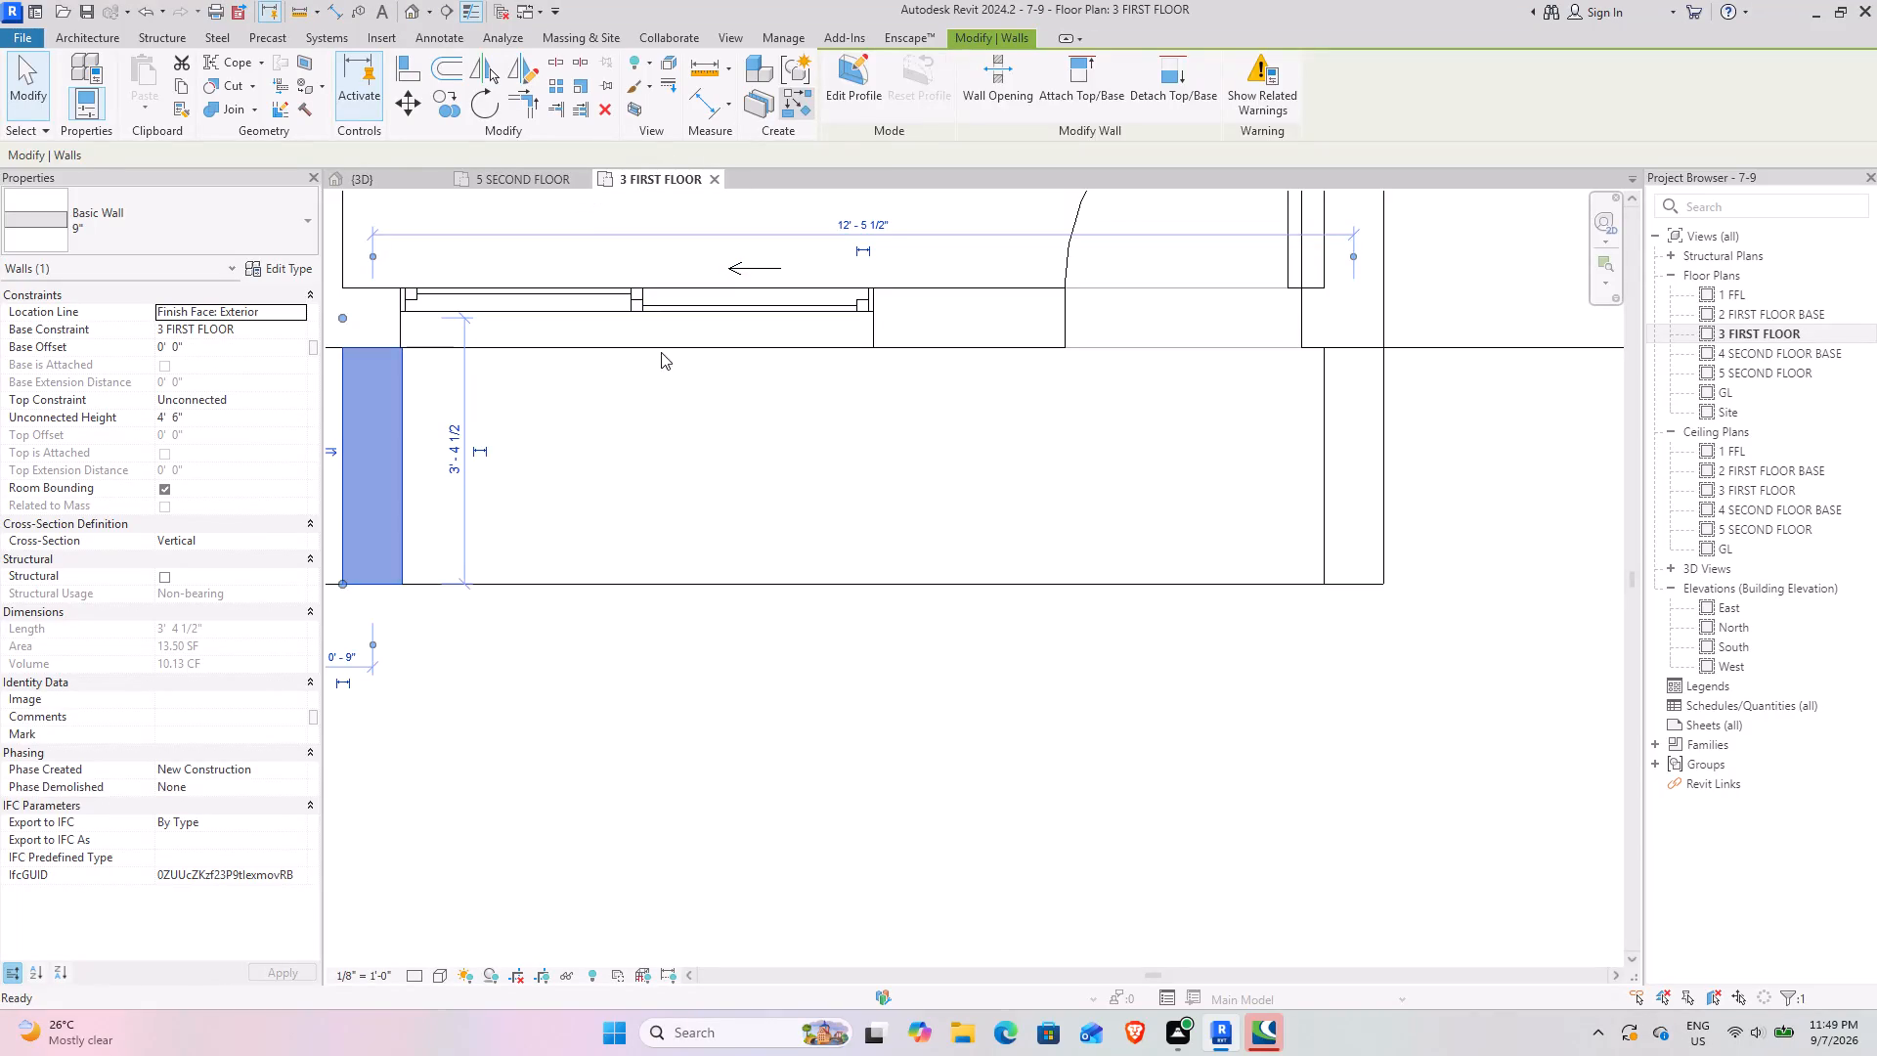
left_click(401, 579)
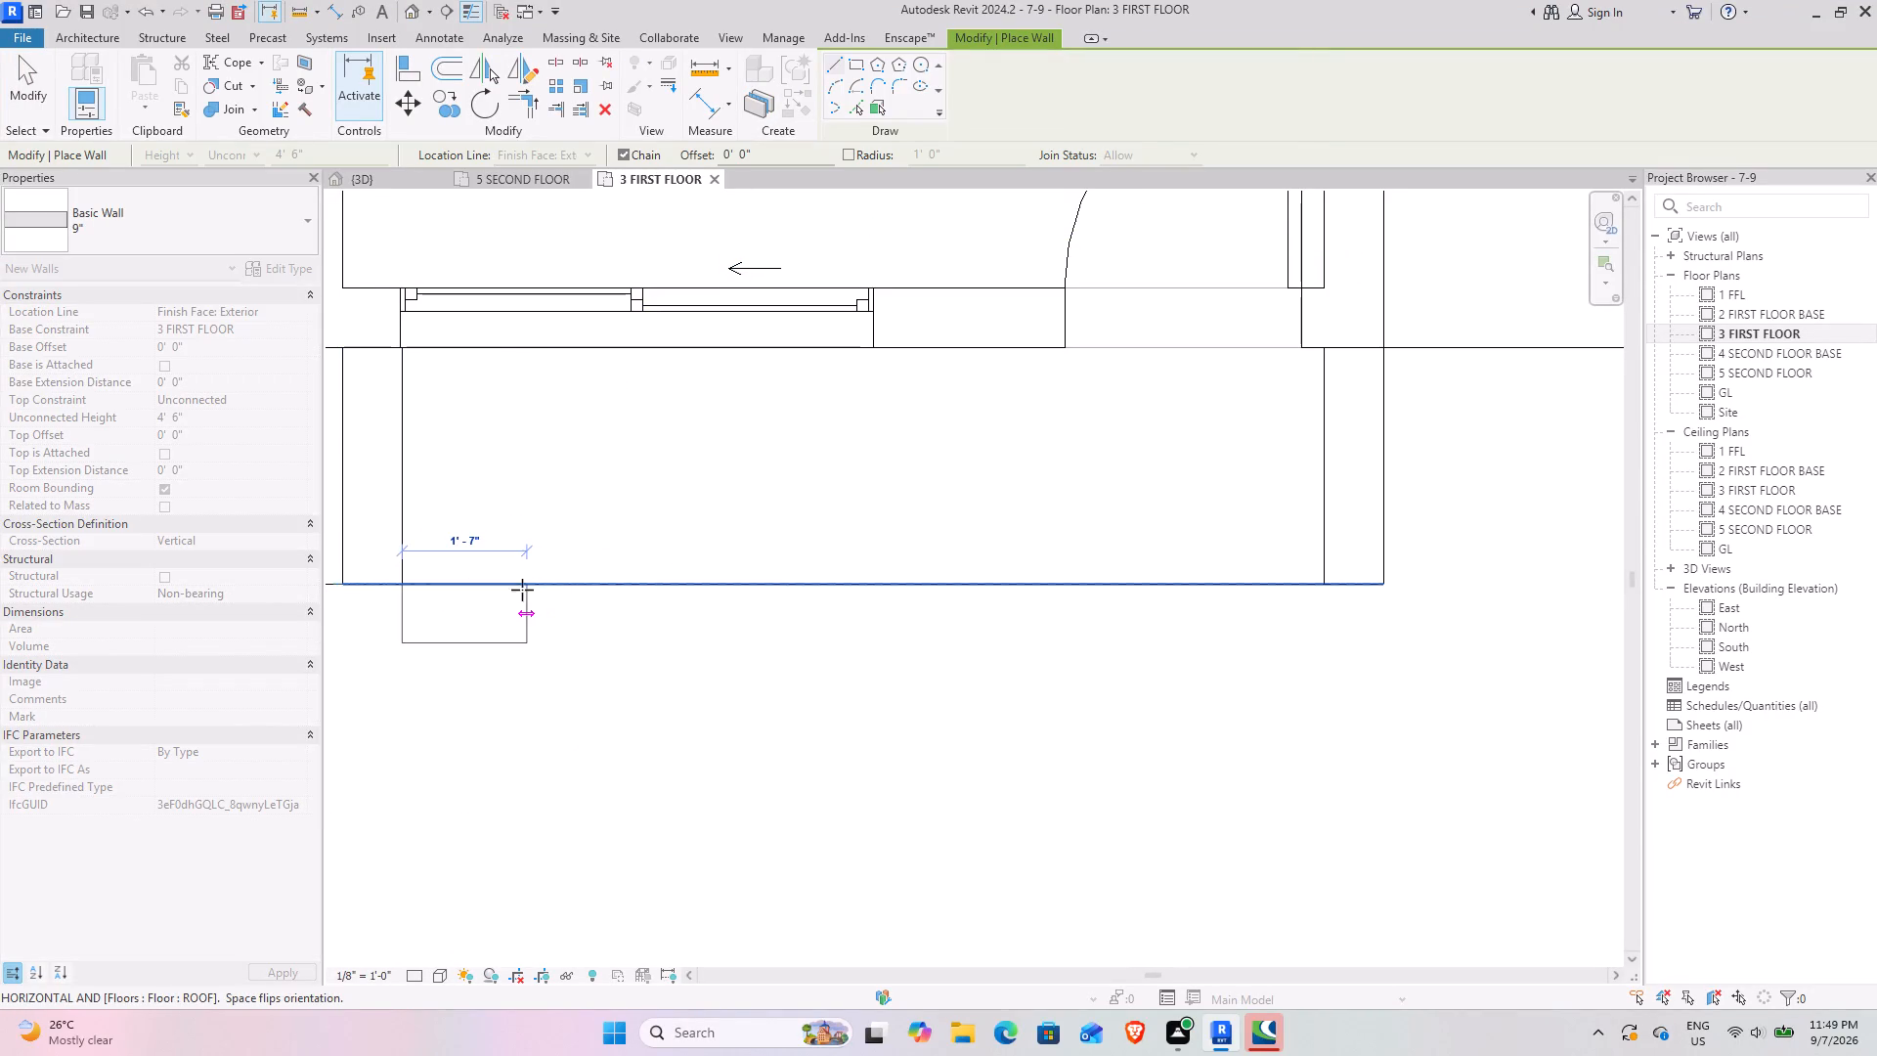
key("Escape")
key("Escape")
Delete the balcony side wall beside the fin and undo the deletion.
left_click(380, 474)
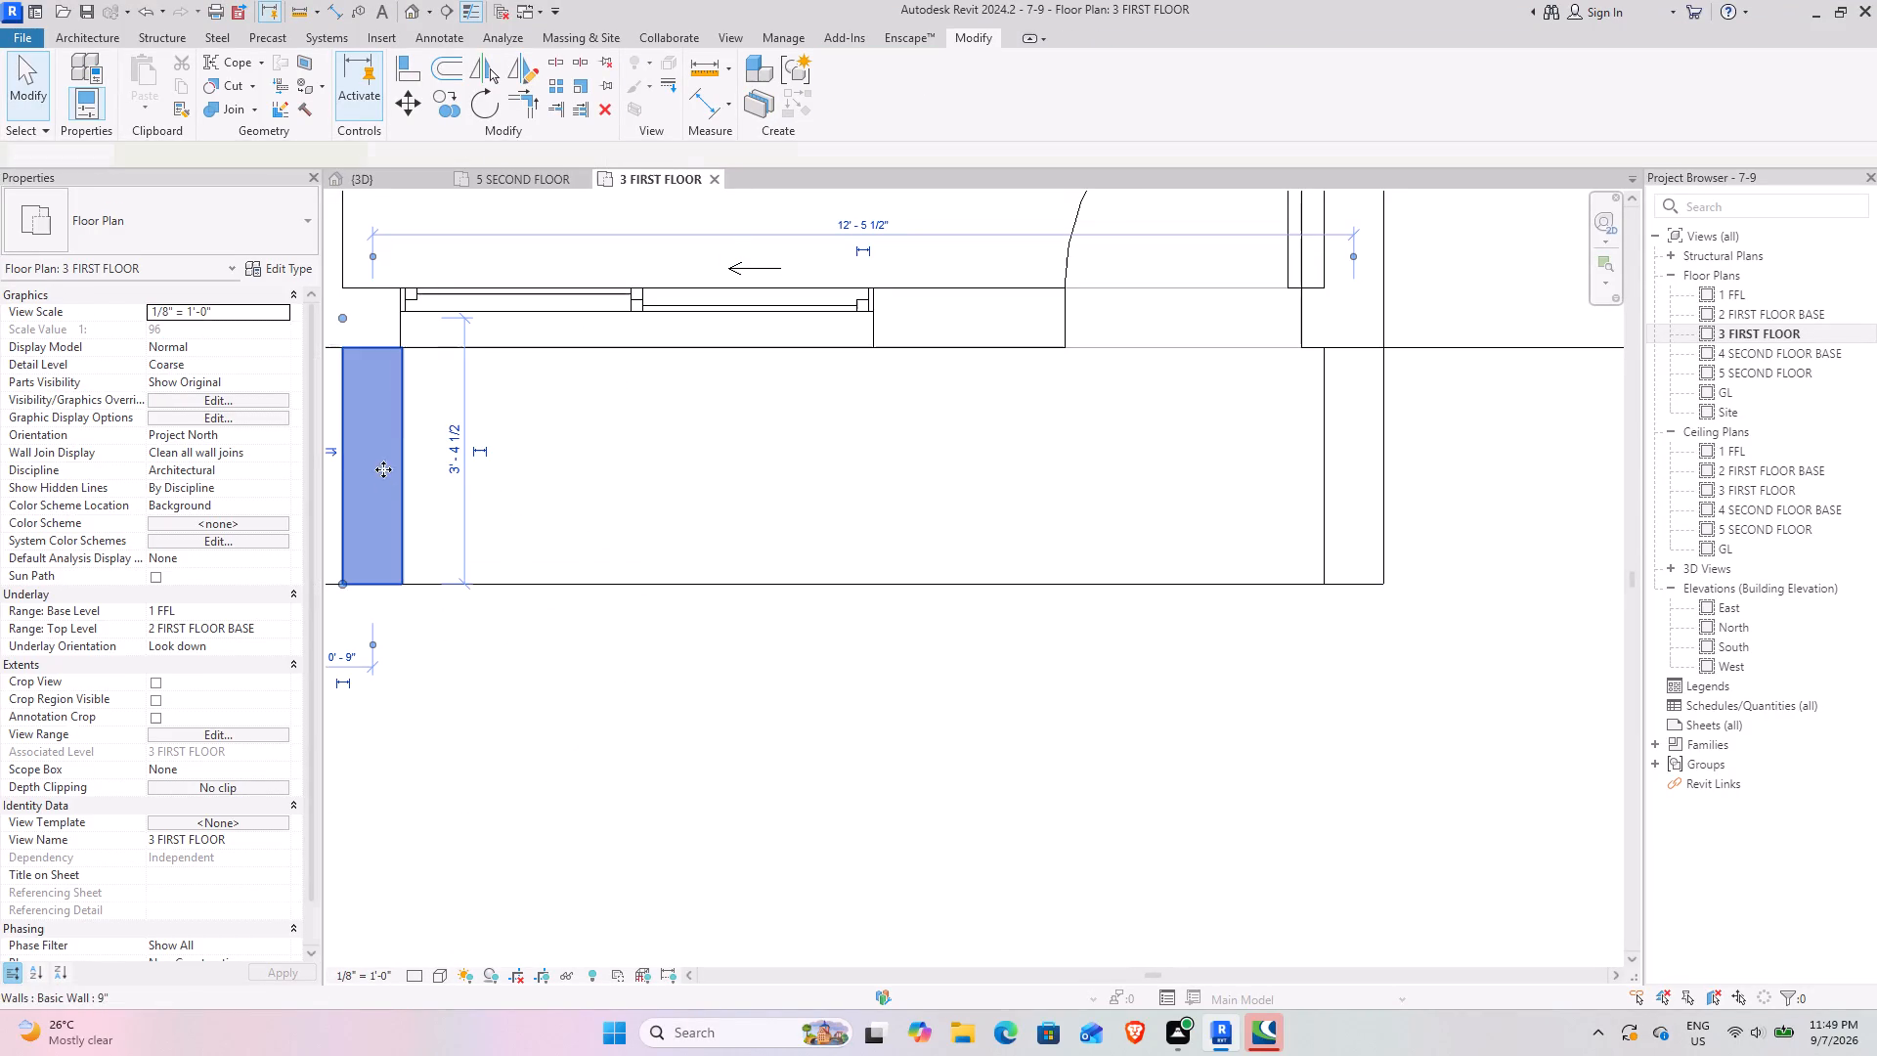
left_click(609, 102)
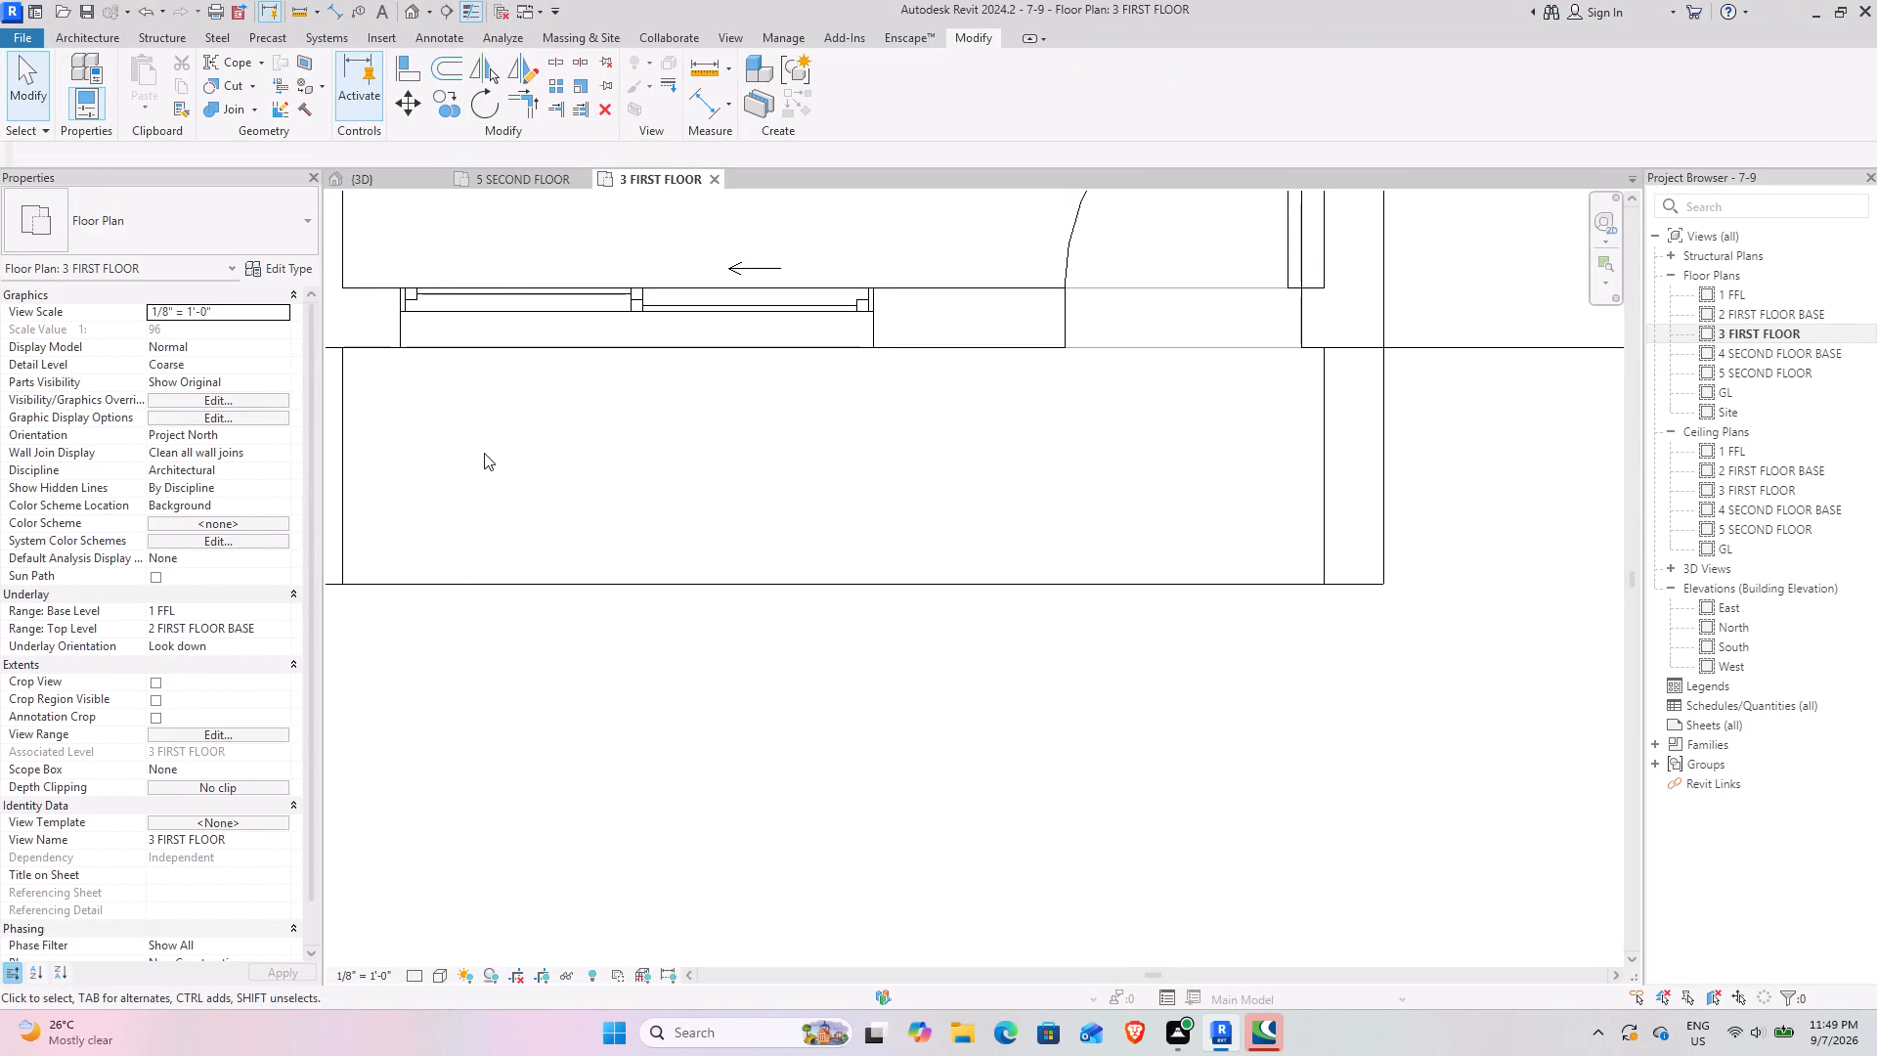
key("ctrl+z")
Draw a 9" wall, 1' high, along the balcony's front edge between the two side walls, and inspect it in 3D.
left_click(406, 453)
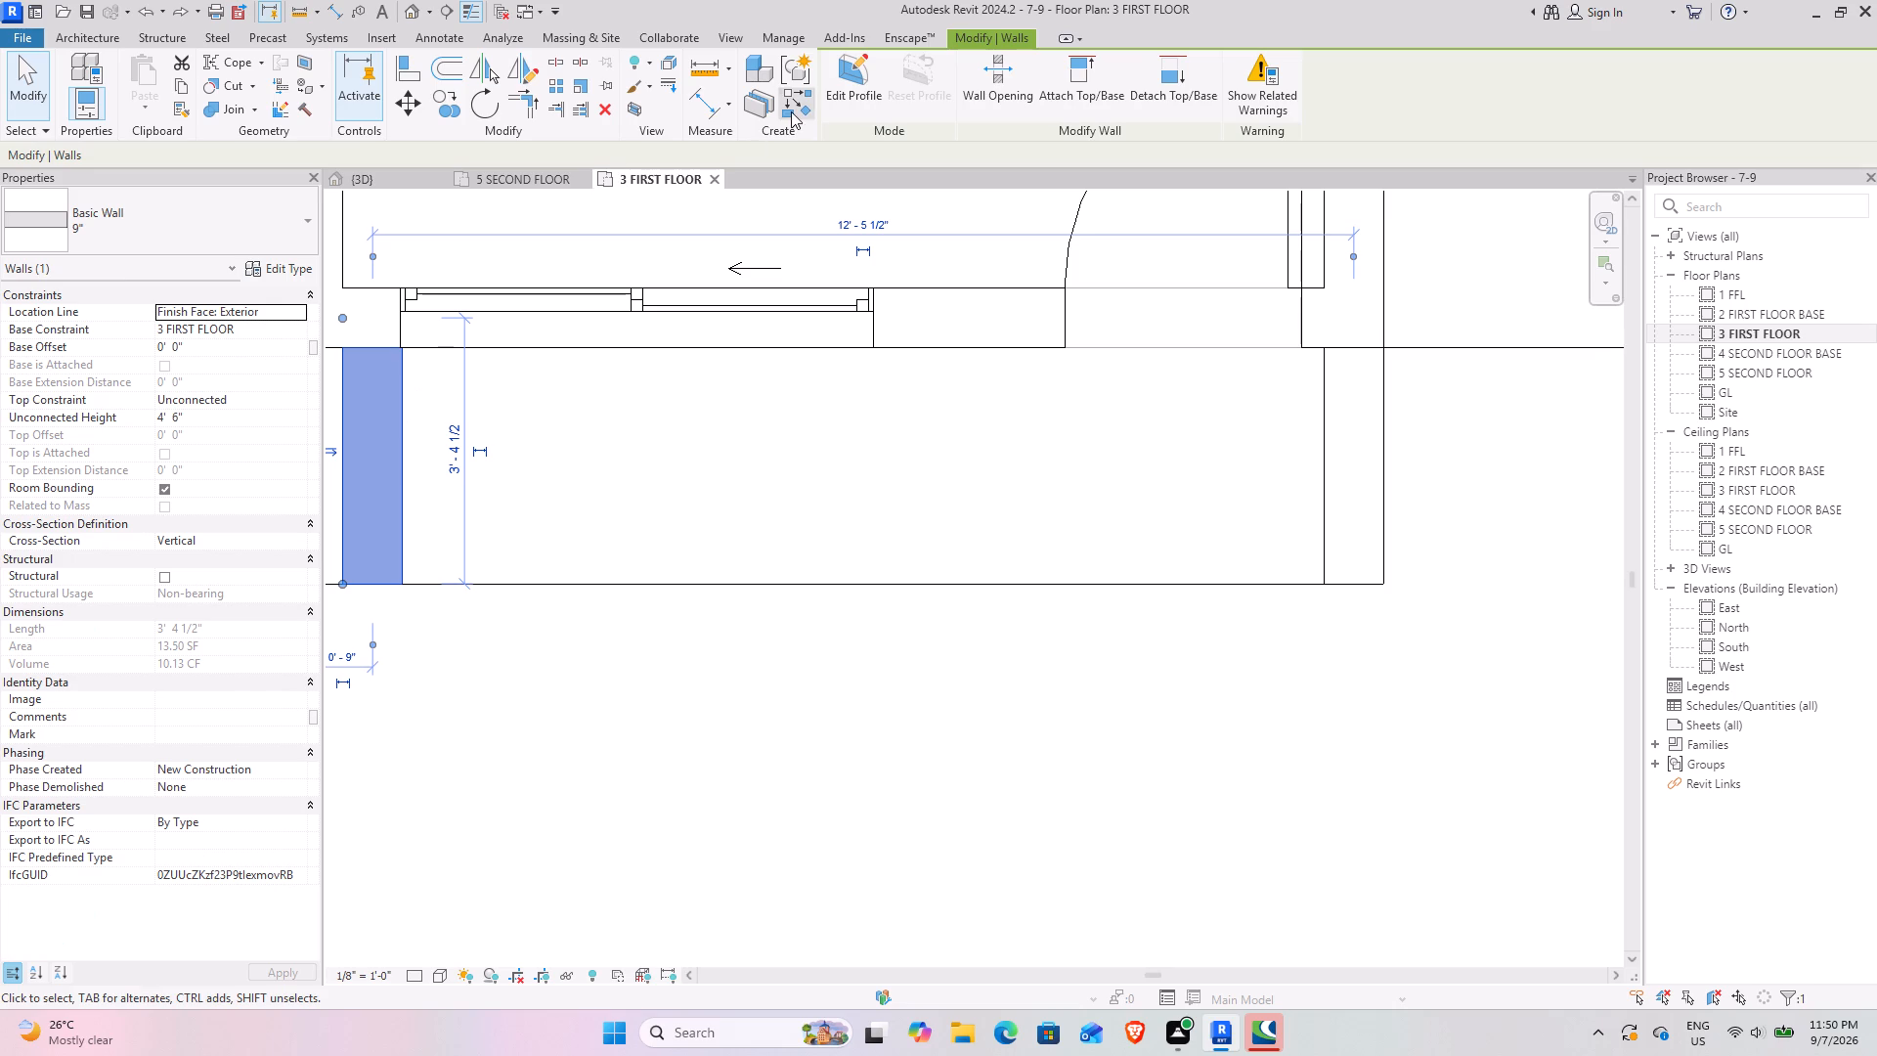
left_click(791, 111)
left_click(216, 425)
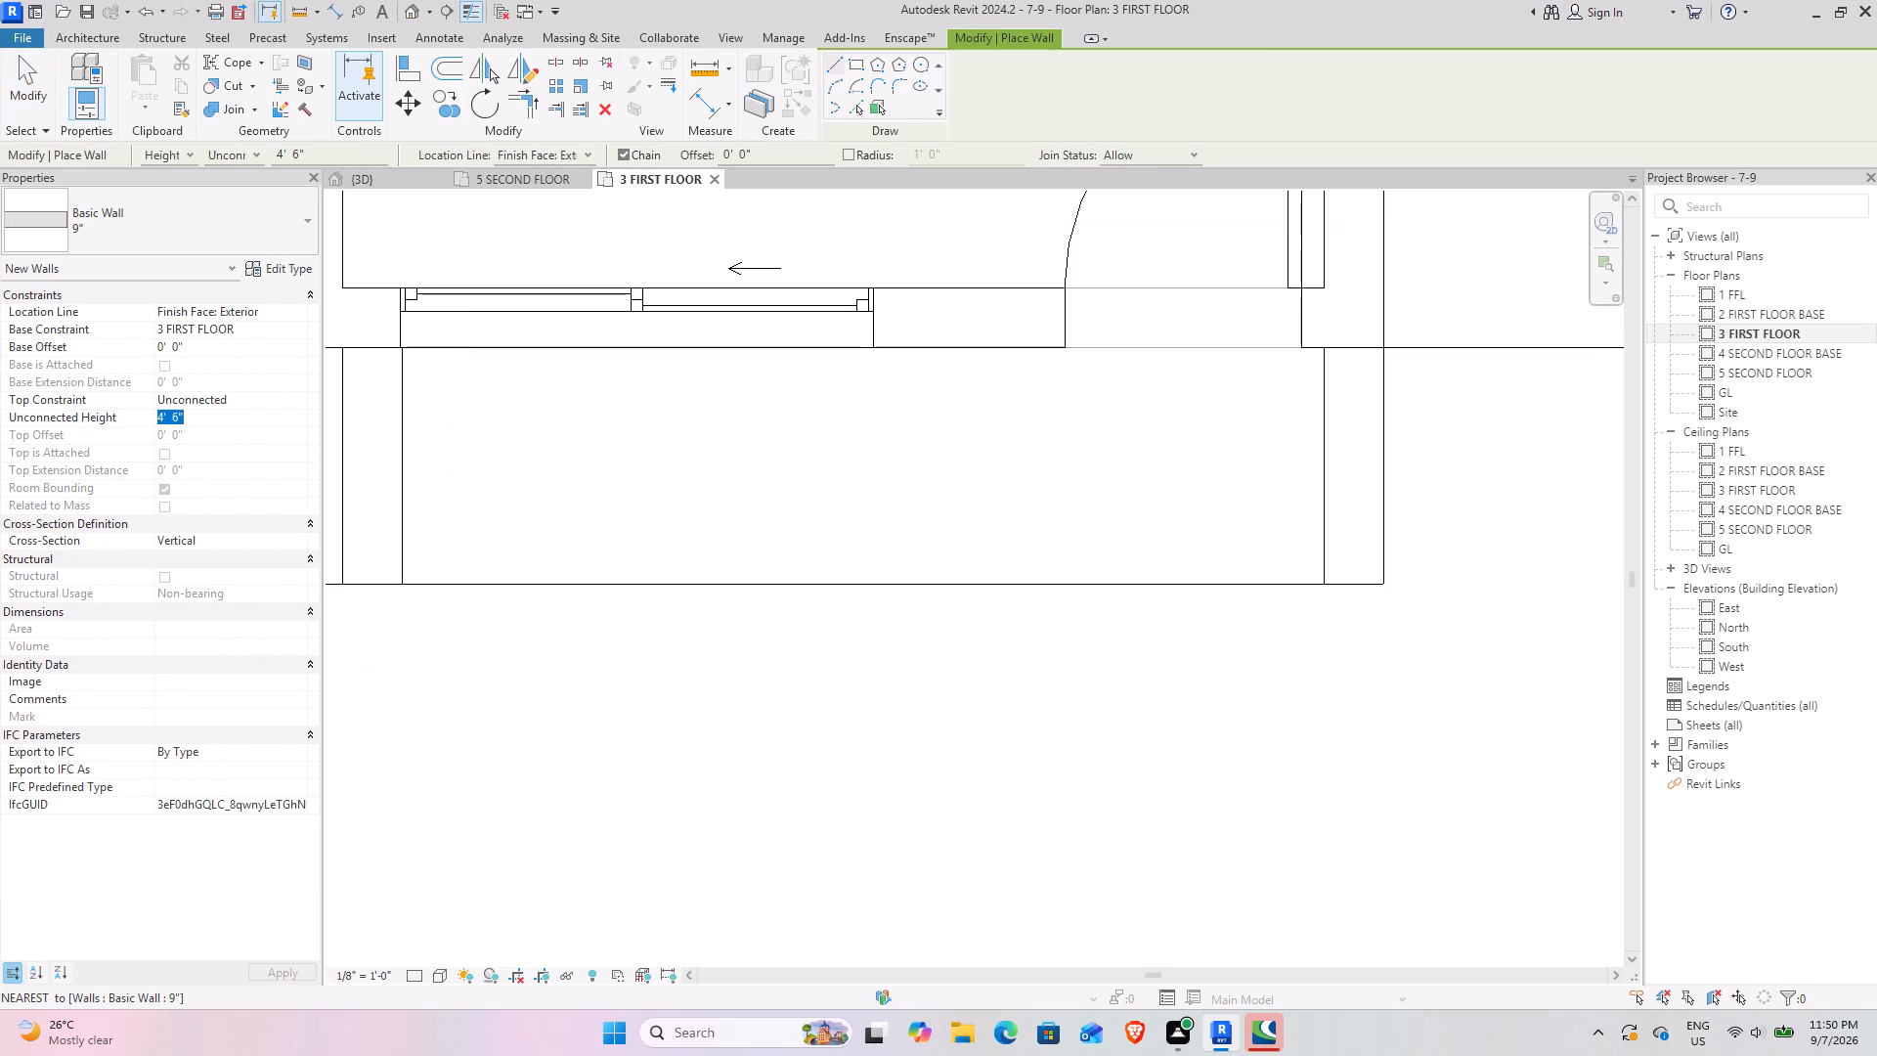
key("1")
key("Return")
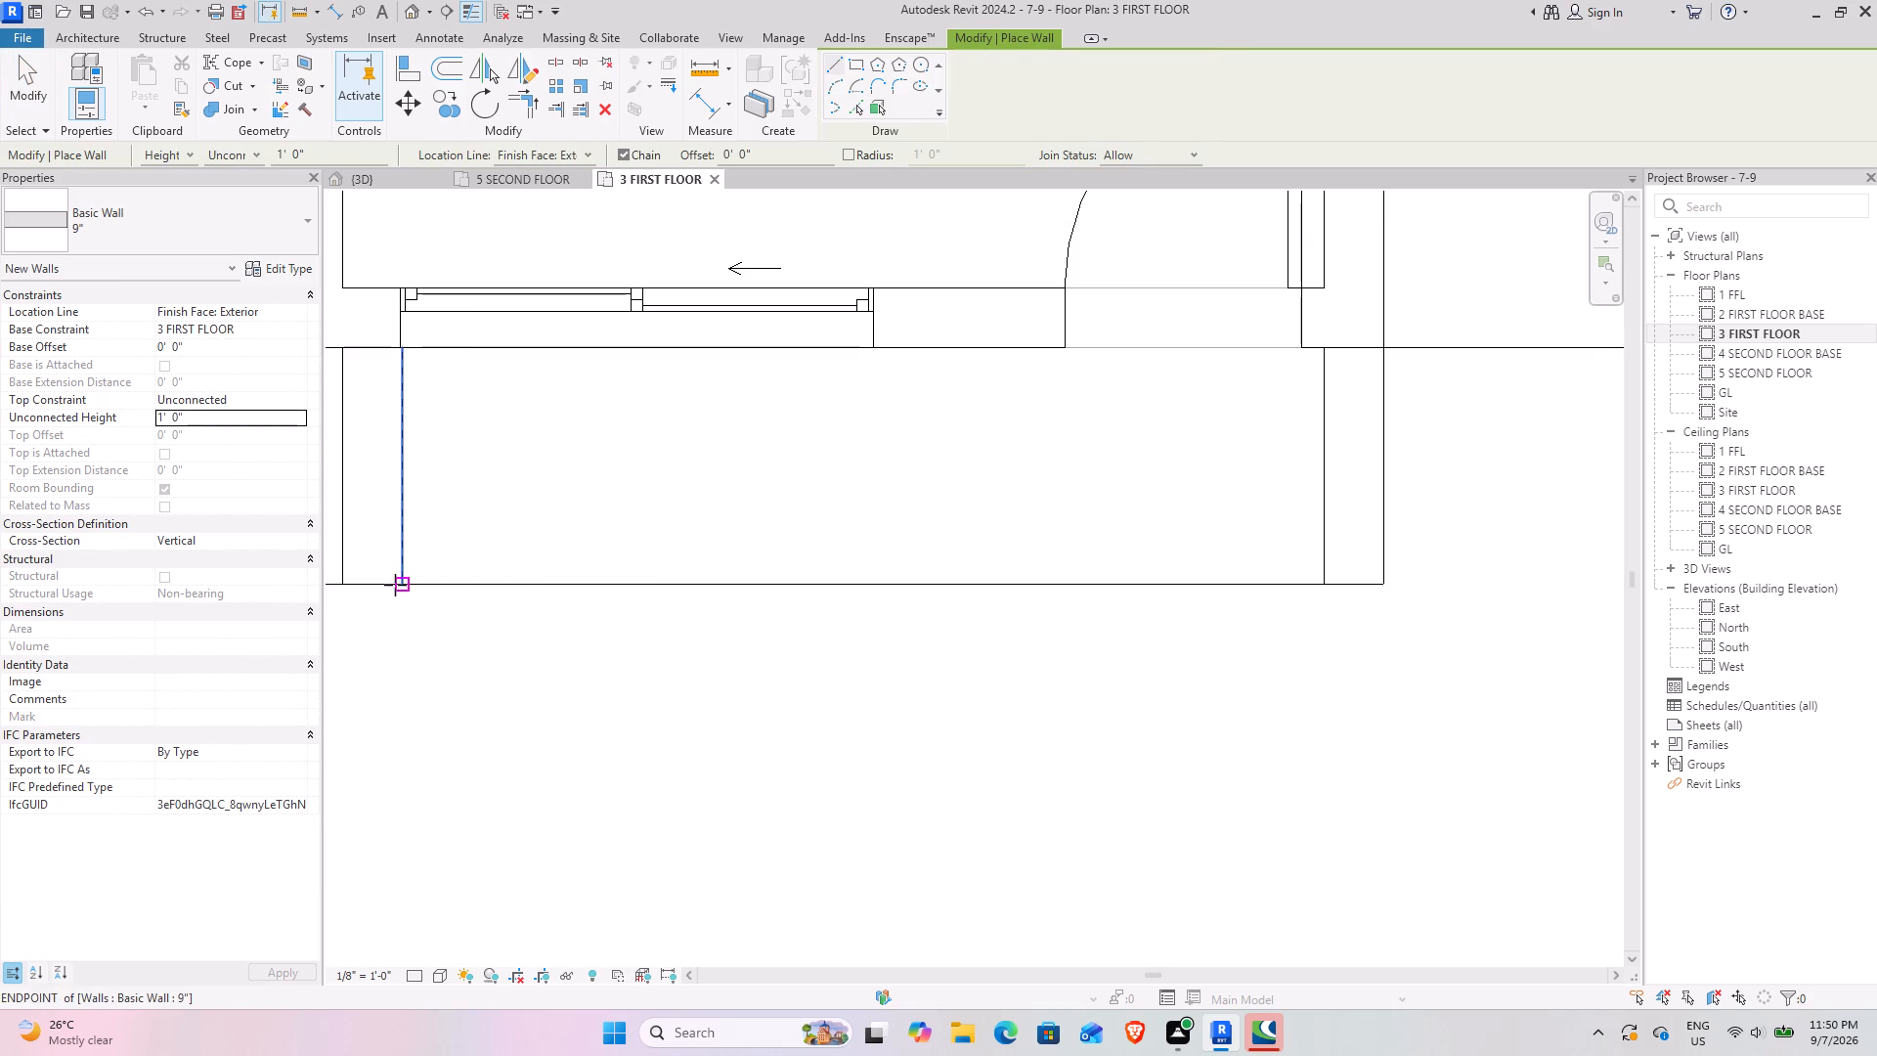
left_click(395, 585)
key("space")
left_click(1322, 574)
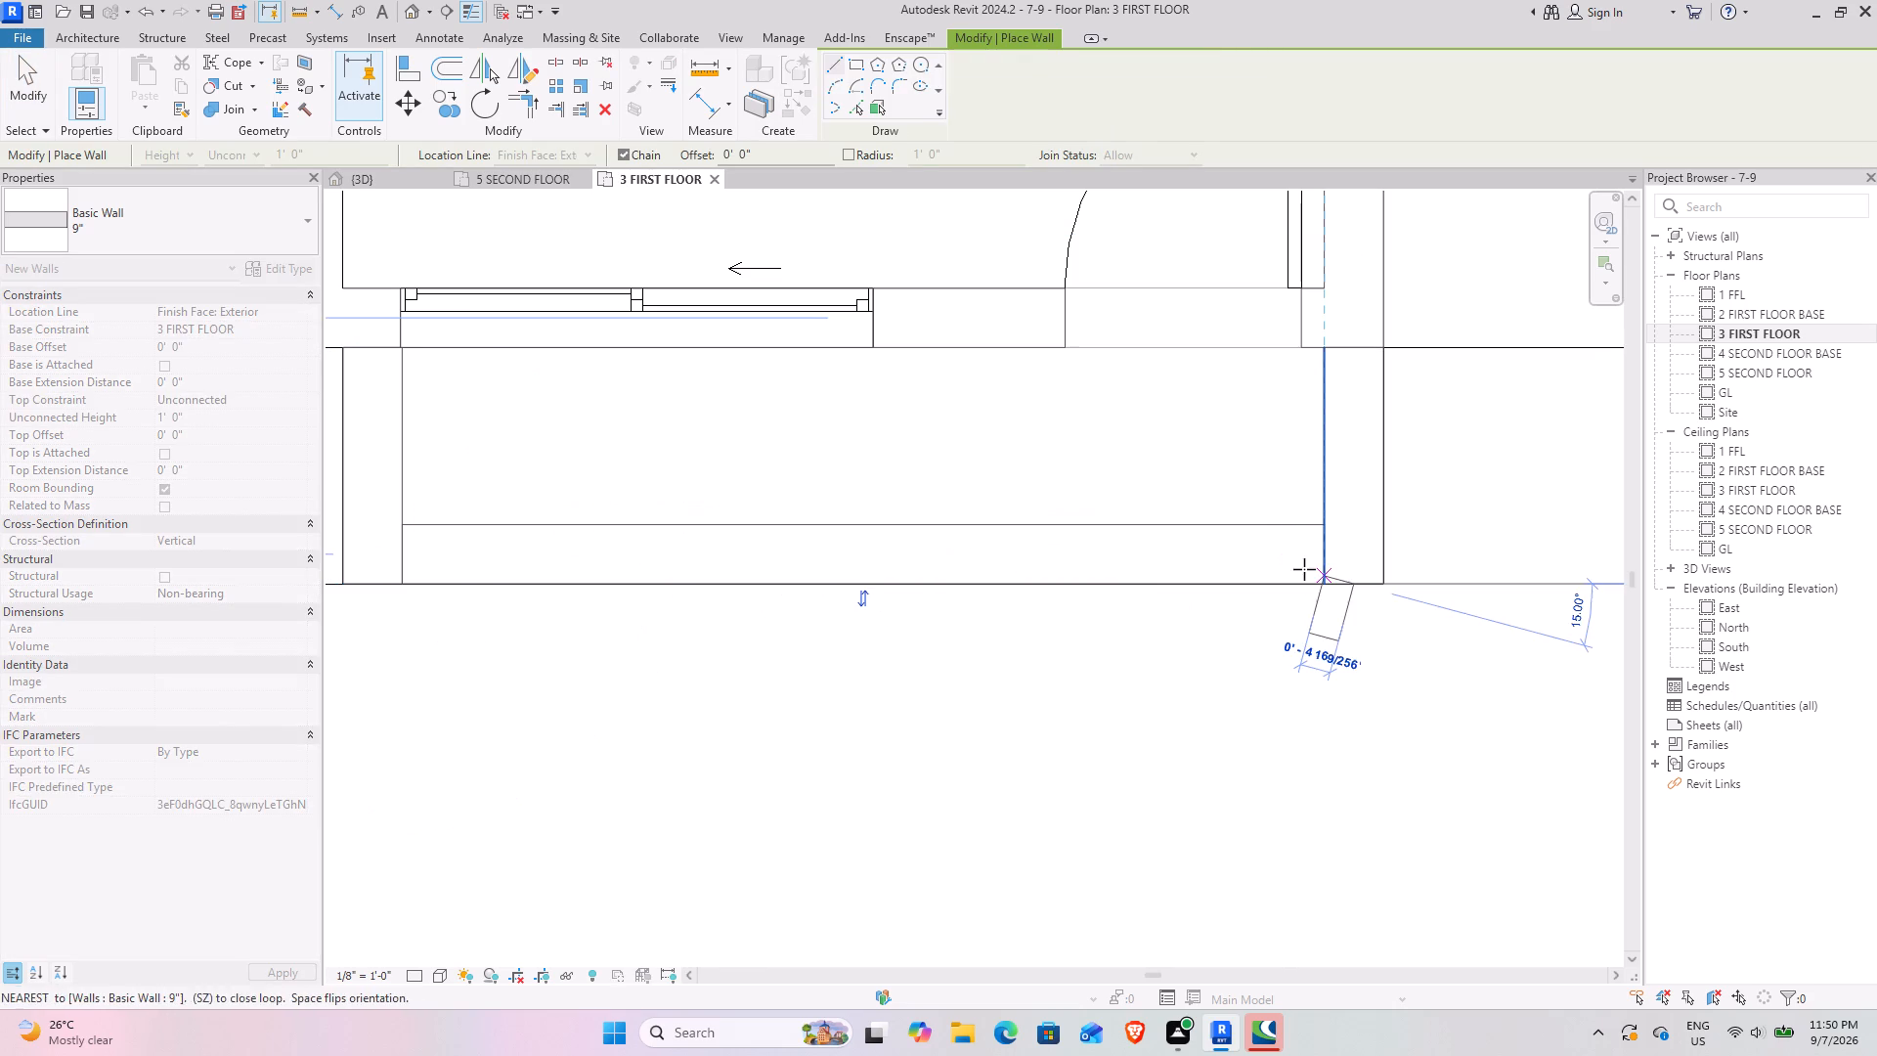
key("Escape")
key("Escape")
left_click(381, 188)
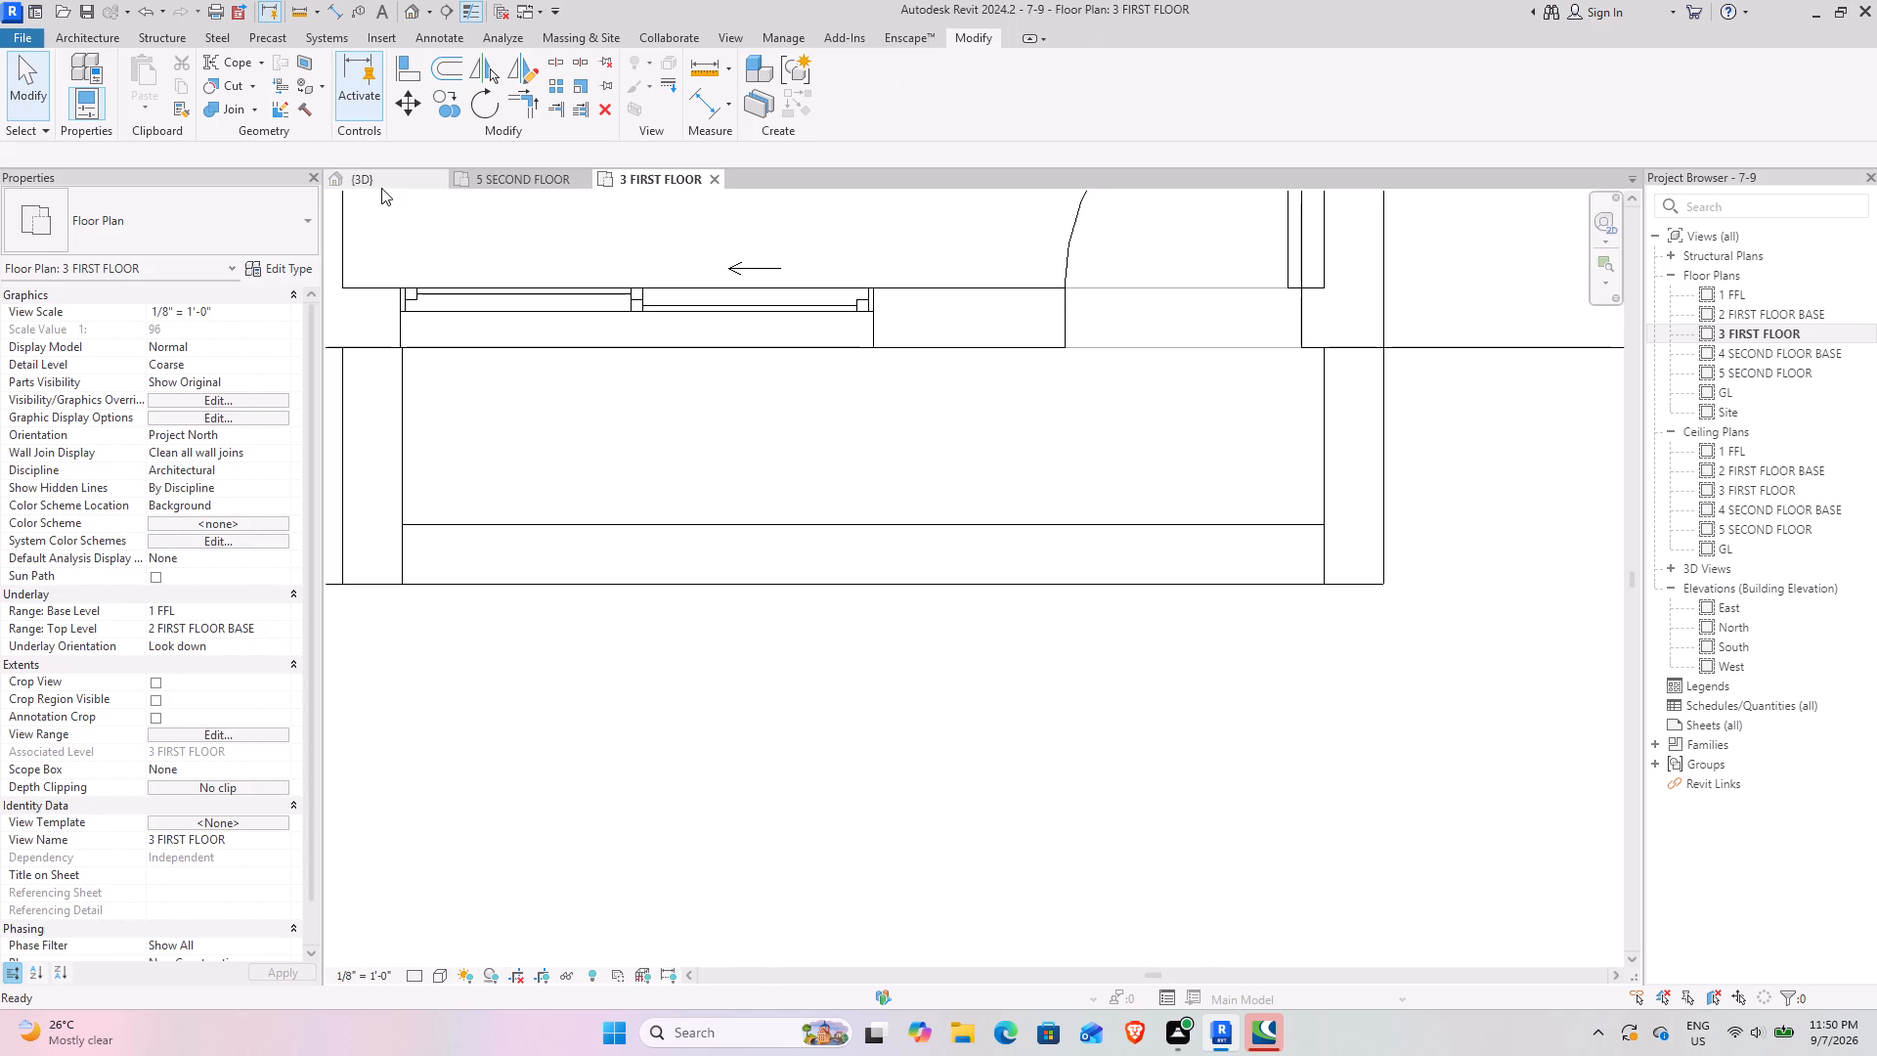
scroll(611, 518, "up", 3)
scroll(670, 550, "down", 5)
middle_click_drag(586, 557, 674, 604, "shift")
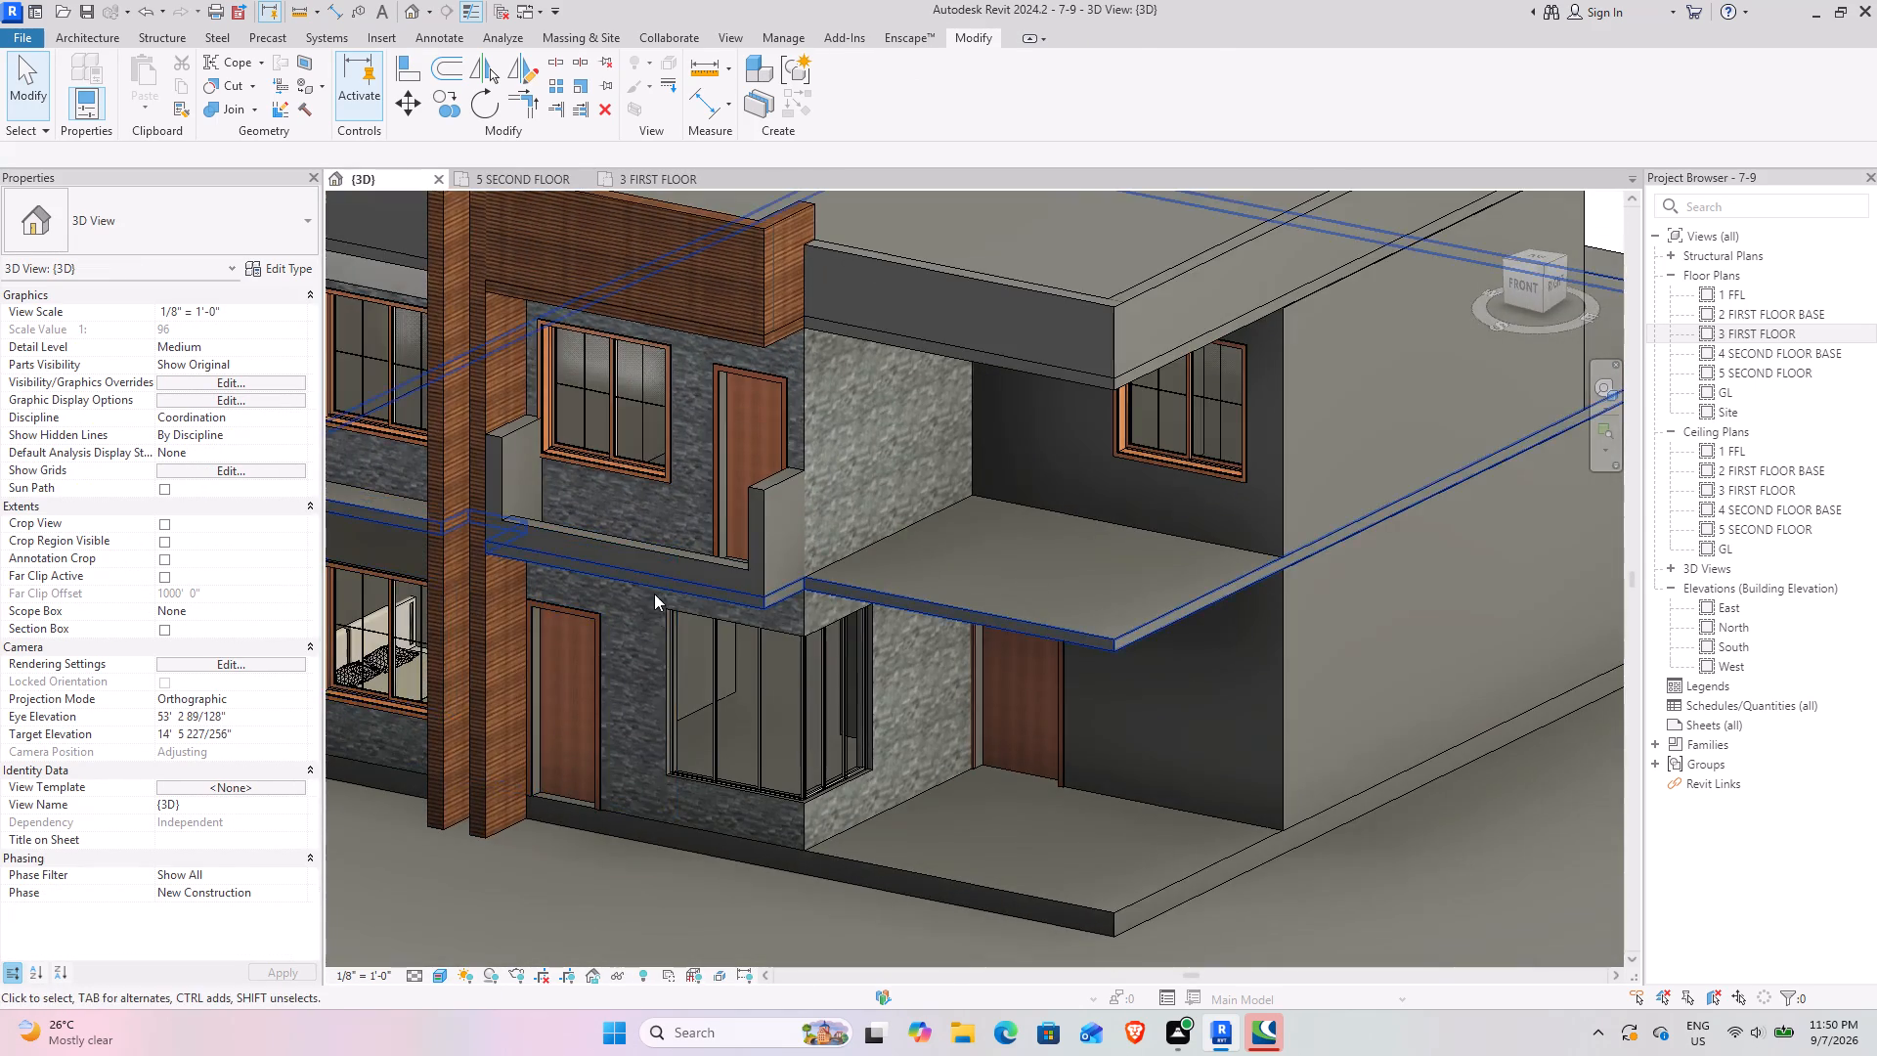
middle_click_drag(654, 594, 538, 588, "shift")
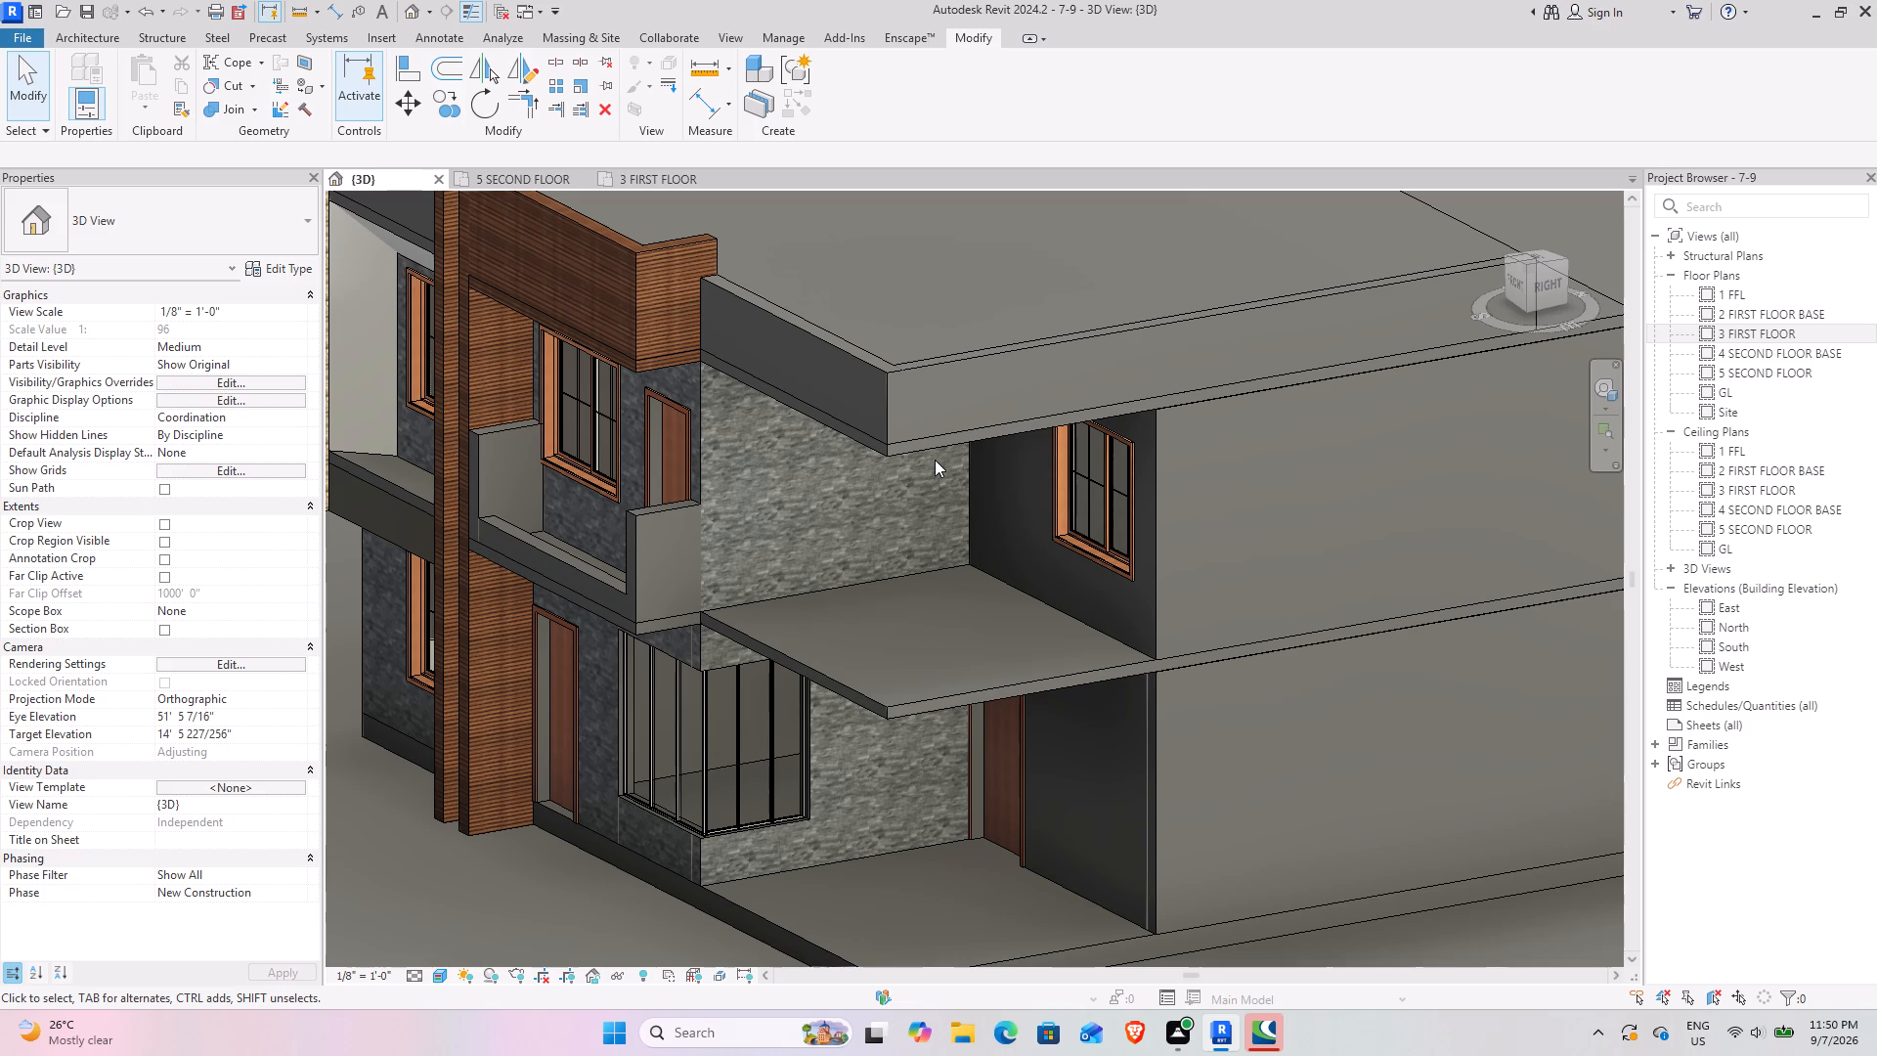
Start Enscape to render the house's 3D view.
left_click(927, 43)
left_click(25, 65)
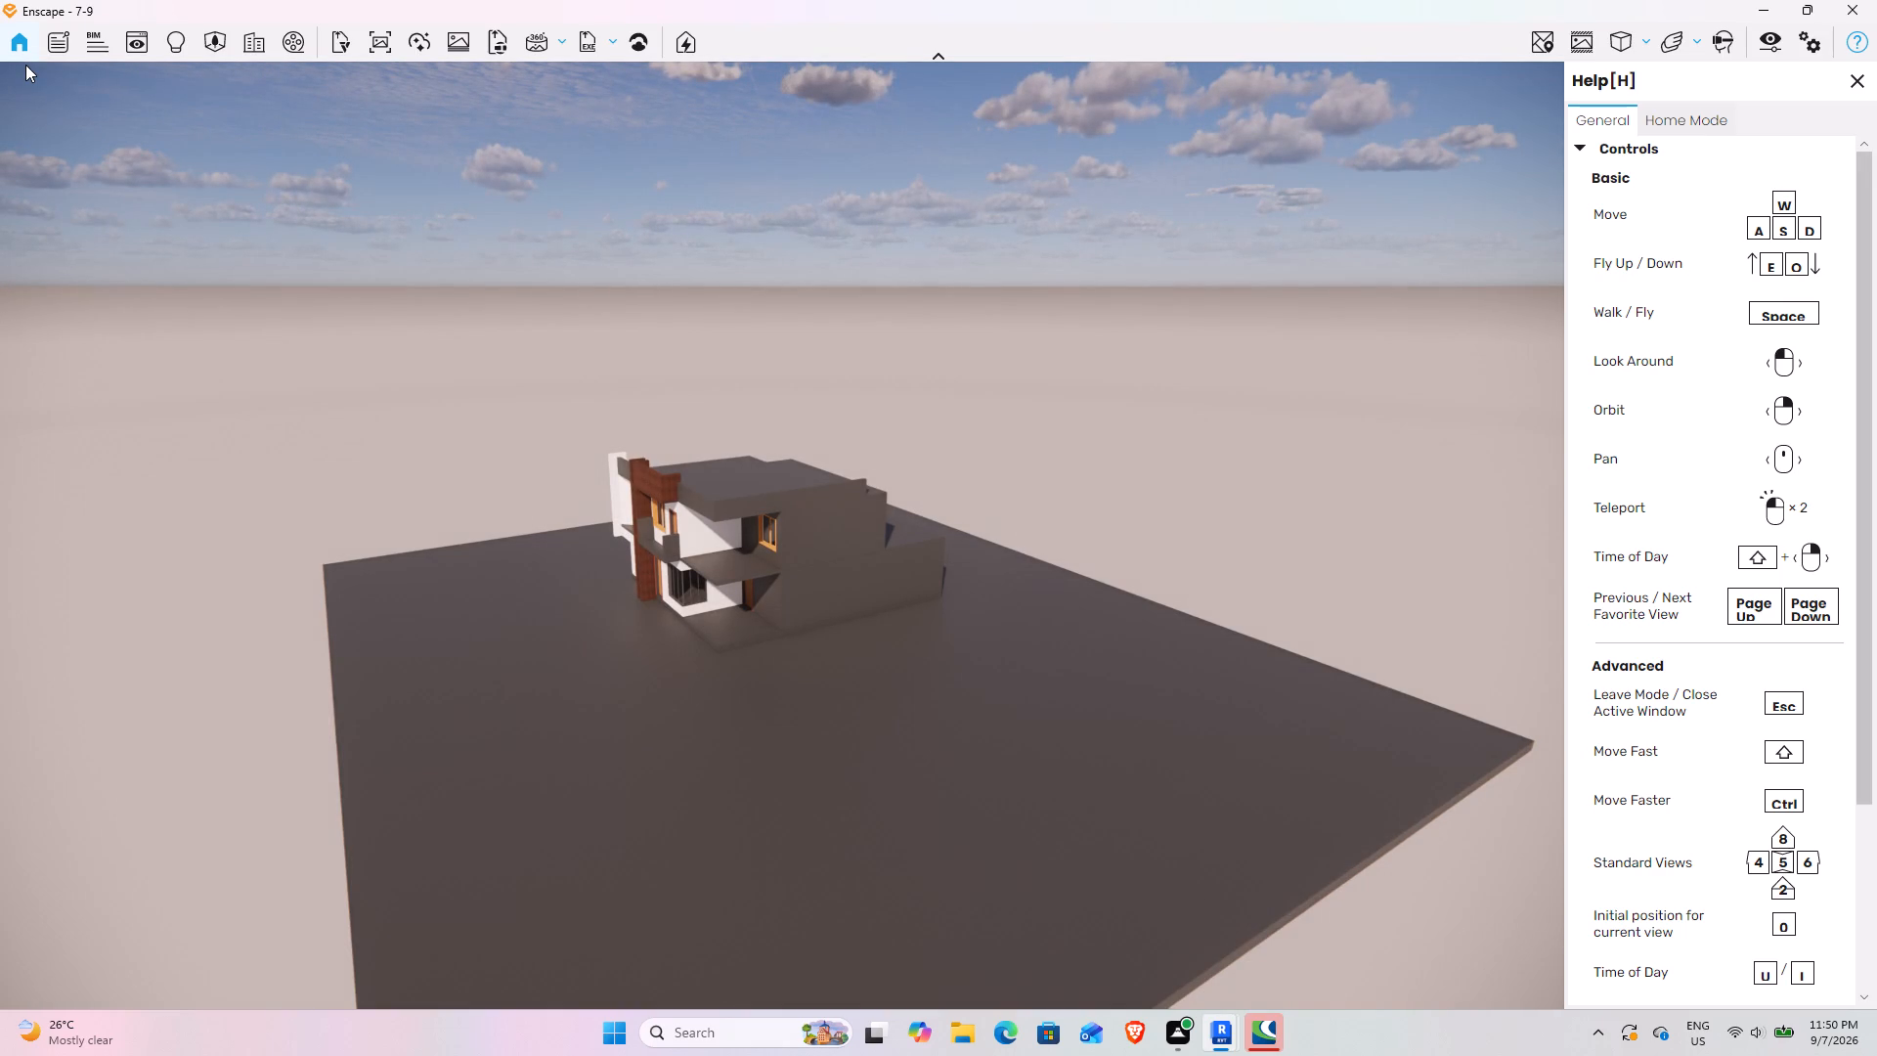
Examine the whole front facade in the Enscape render, including the fin walls, openings, roof band and balcony parapets.
scroll(711, 570, "up", 9)
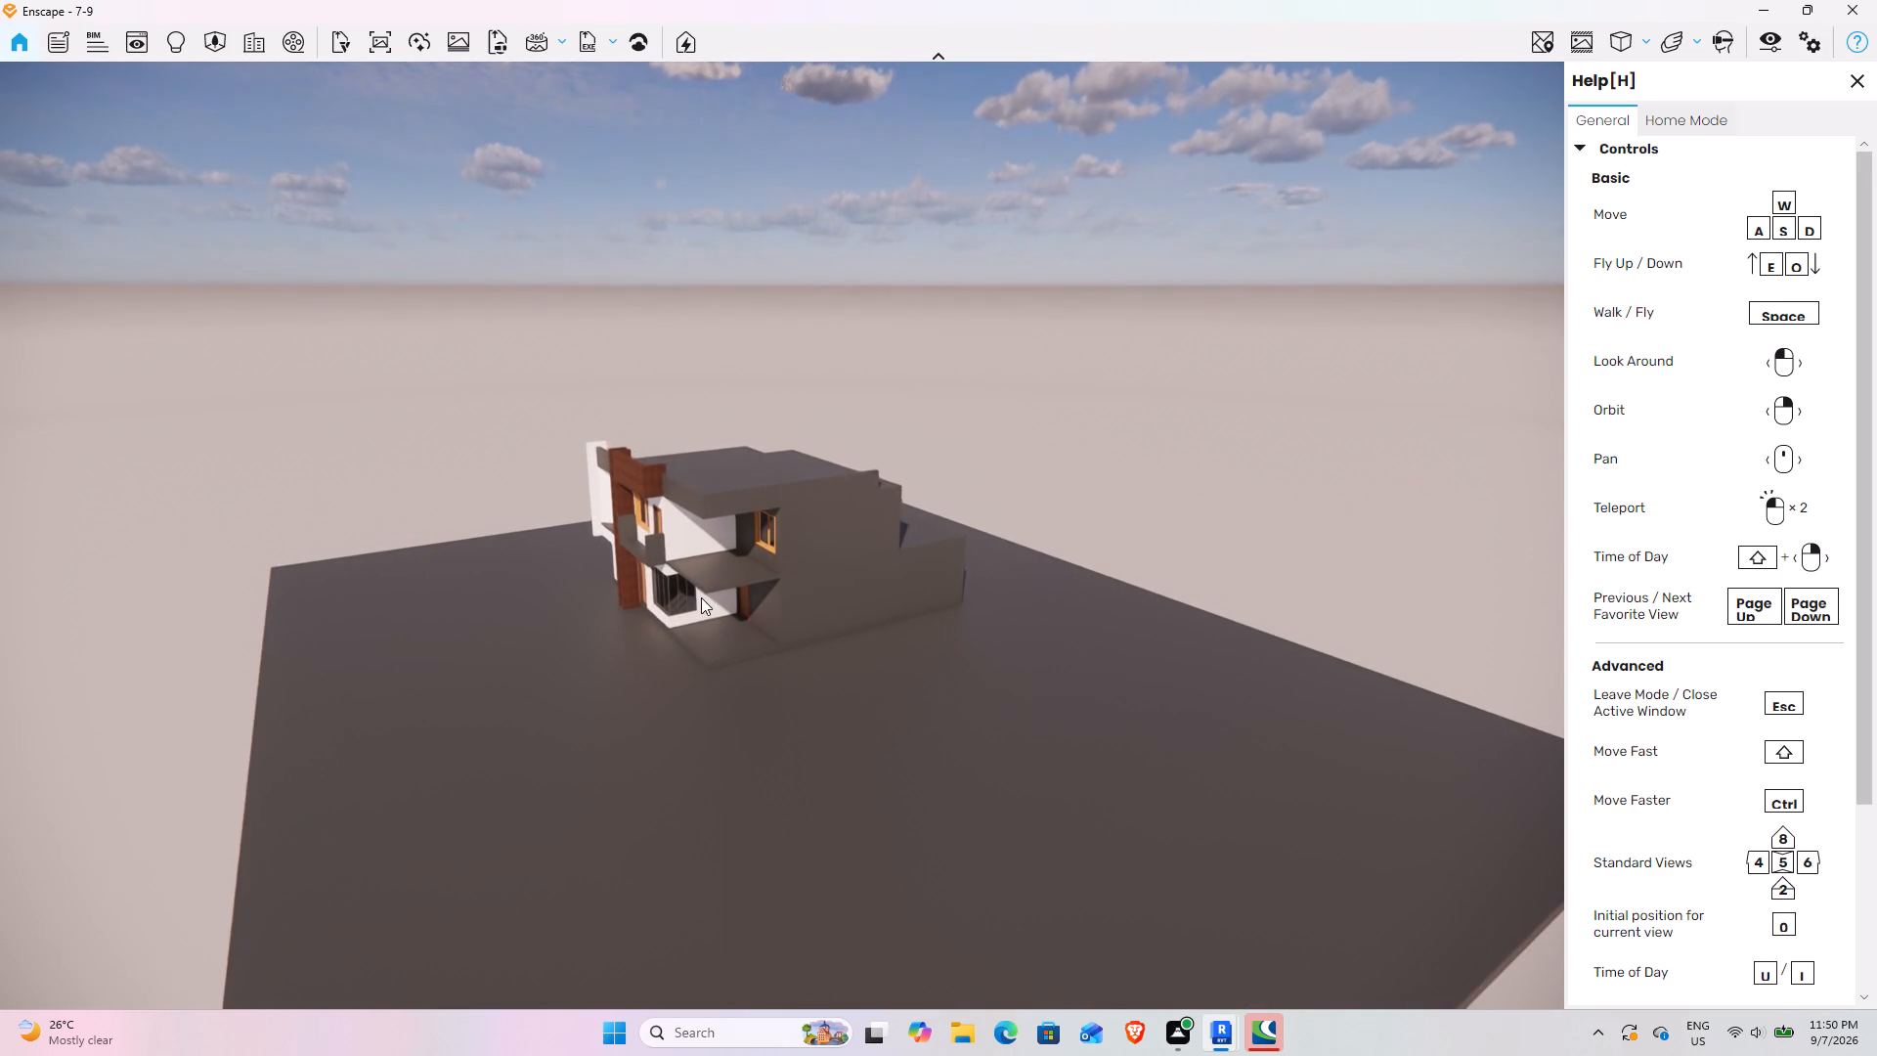
left_click_drag(700, 597, 782, 535)
right_click_drag(523, 608, 787, 533)
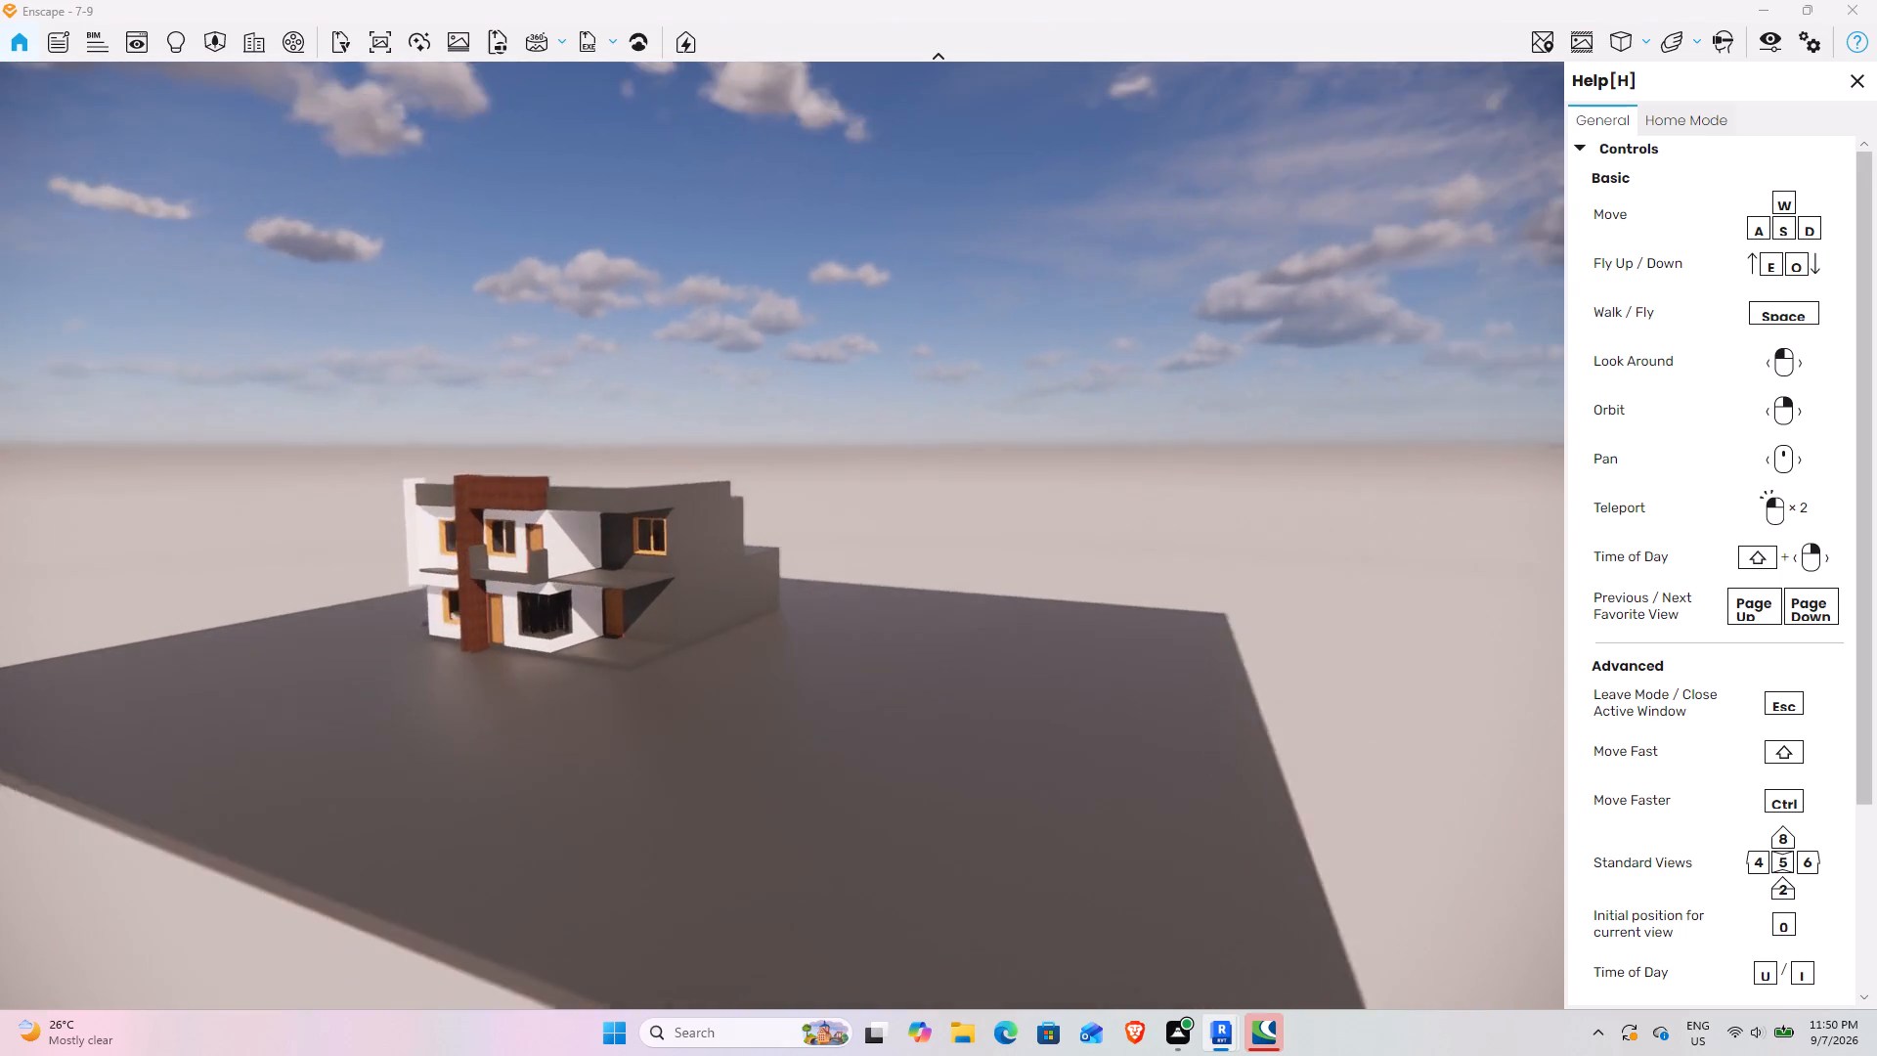
right_click_drag(787, 533, 782, 535)
right_click_drag(448, 626, 765, 546)
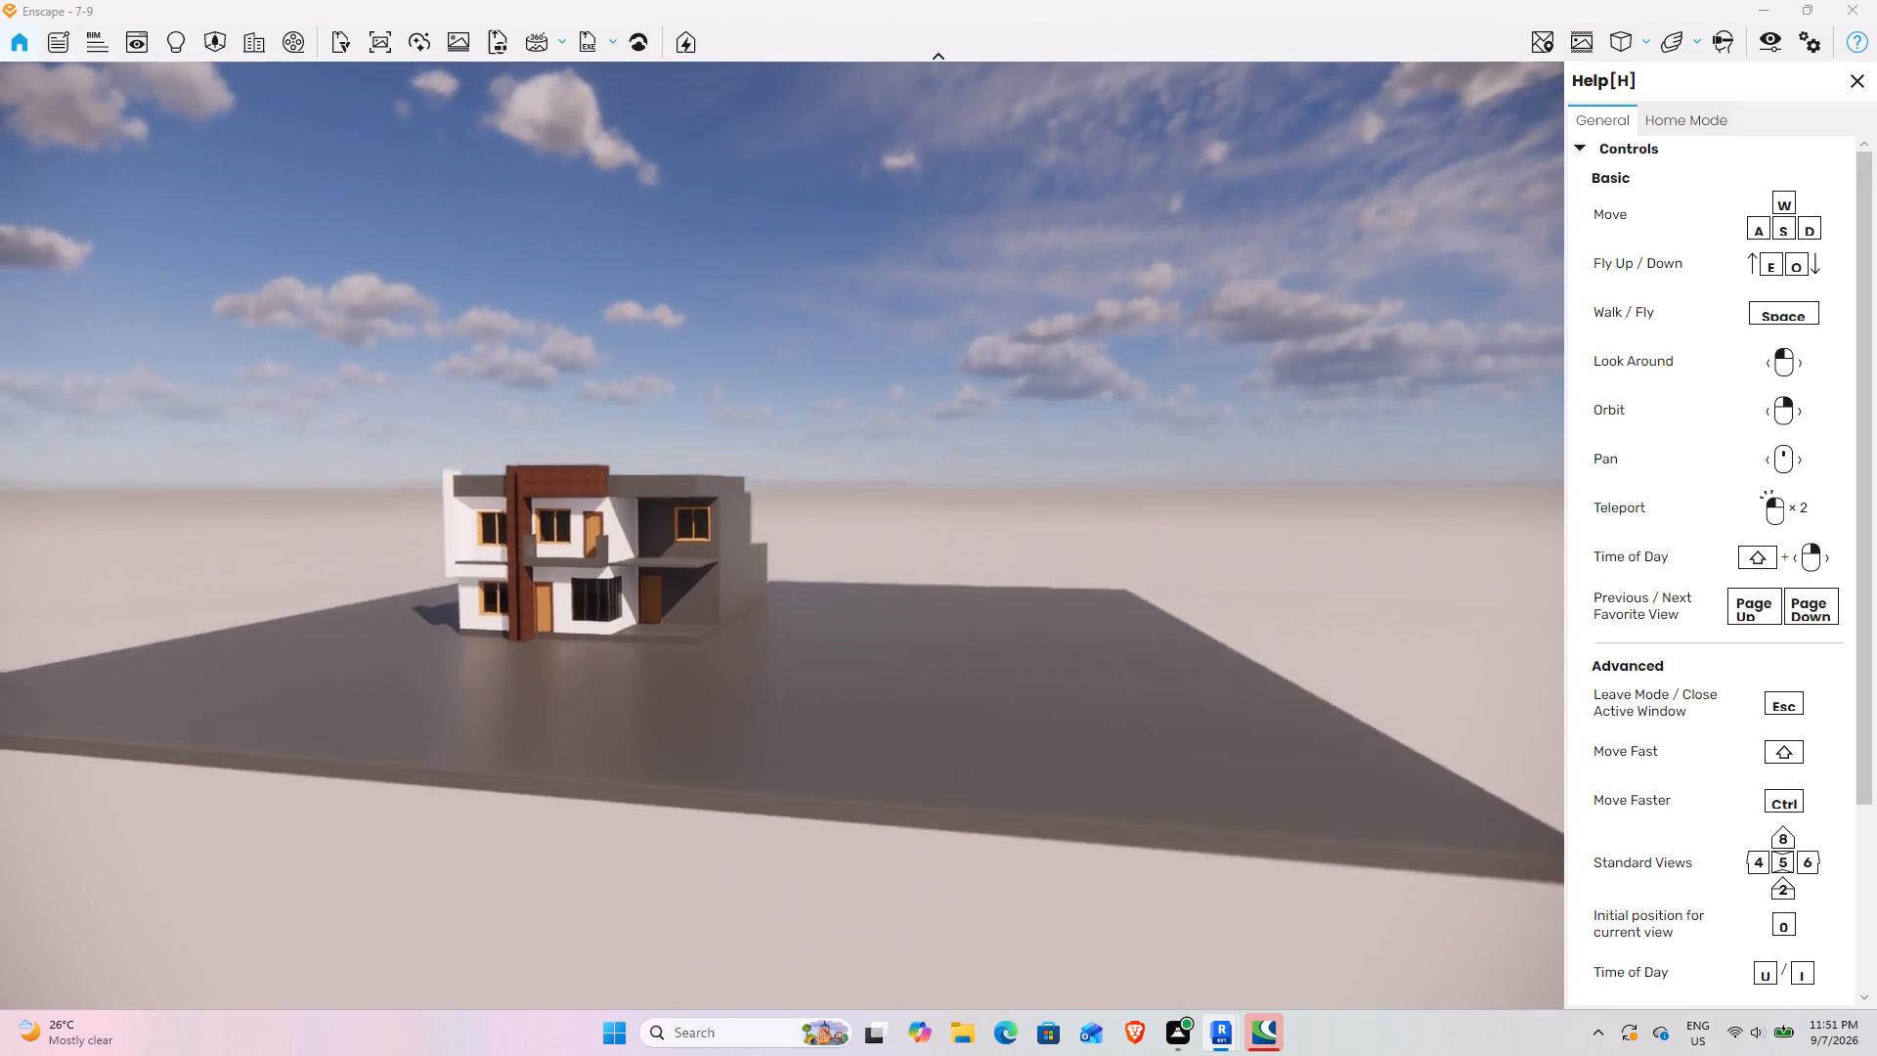
right_click_drag(765, 546, 782, 535)
scroll(592, 545, "up", 13)
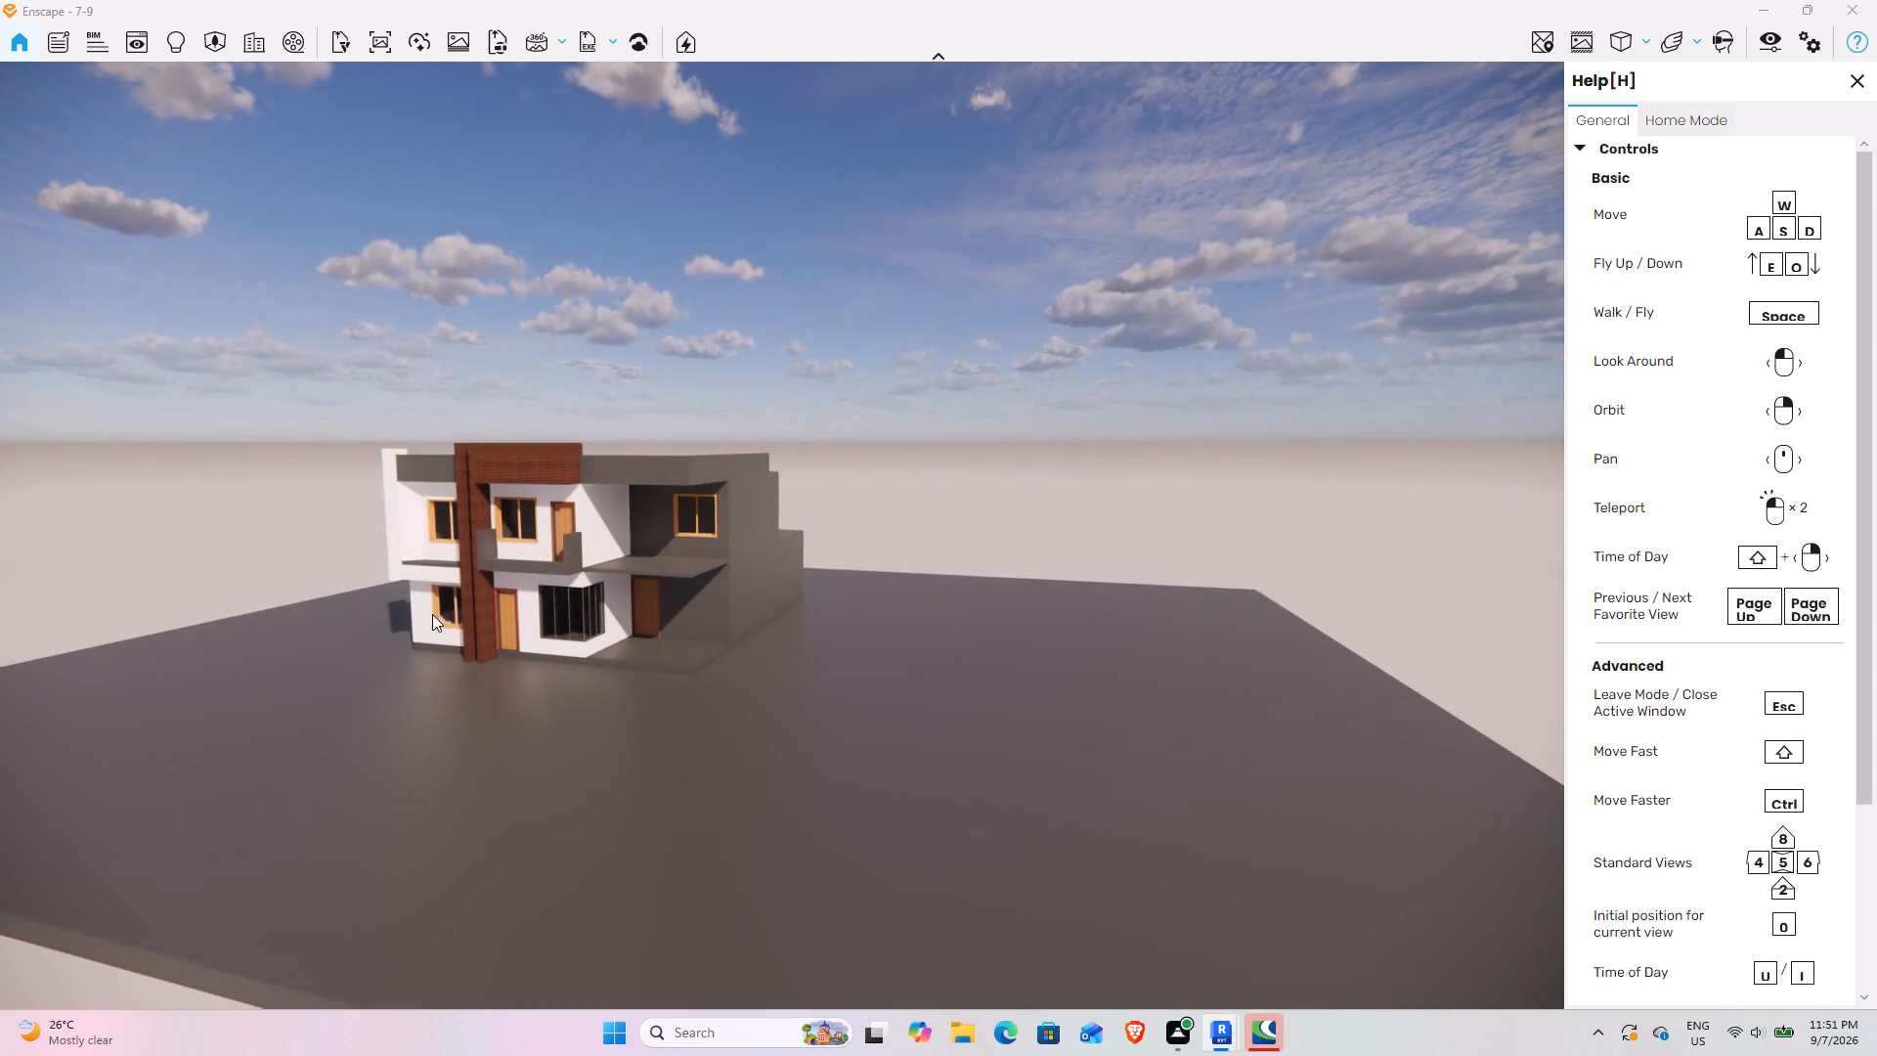
key("w")
key("w")
key("w")
key("w")
key("w")
key("w")
key("w")
key("w")
key("w")
key("w")
key("w")
key("w")
key("w")
key("w")
key("w")
key("w")
key("w")
key("w")
key("w")
key("w")
left_click_drag(520, 602, 781, 535)
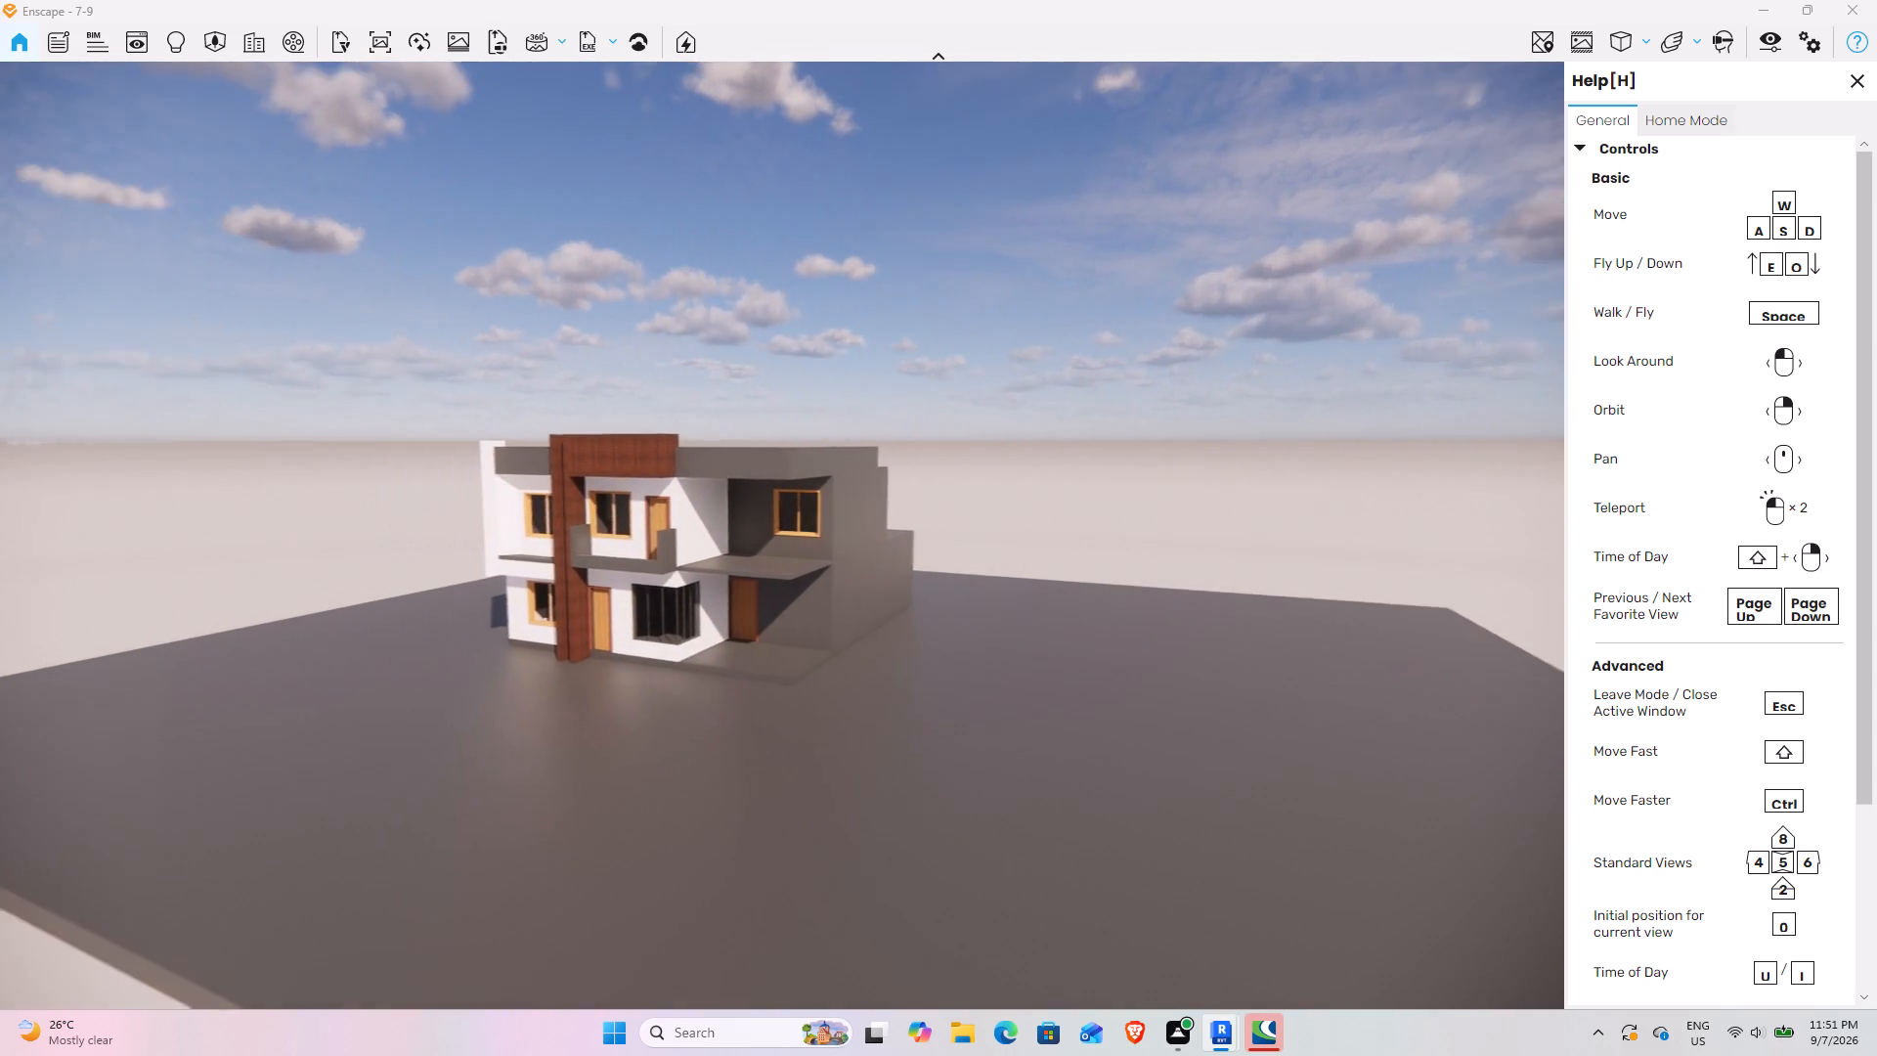
left_click_drag(781, 535, 782, 535)
type("waa")
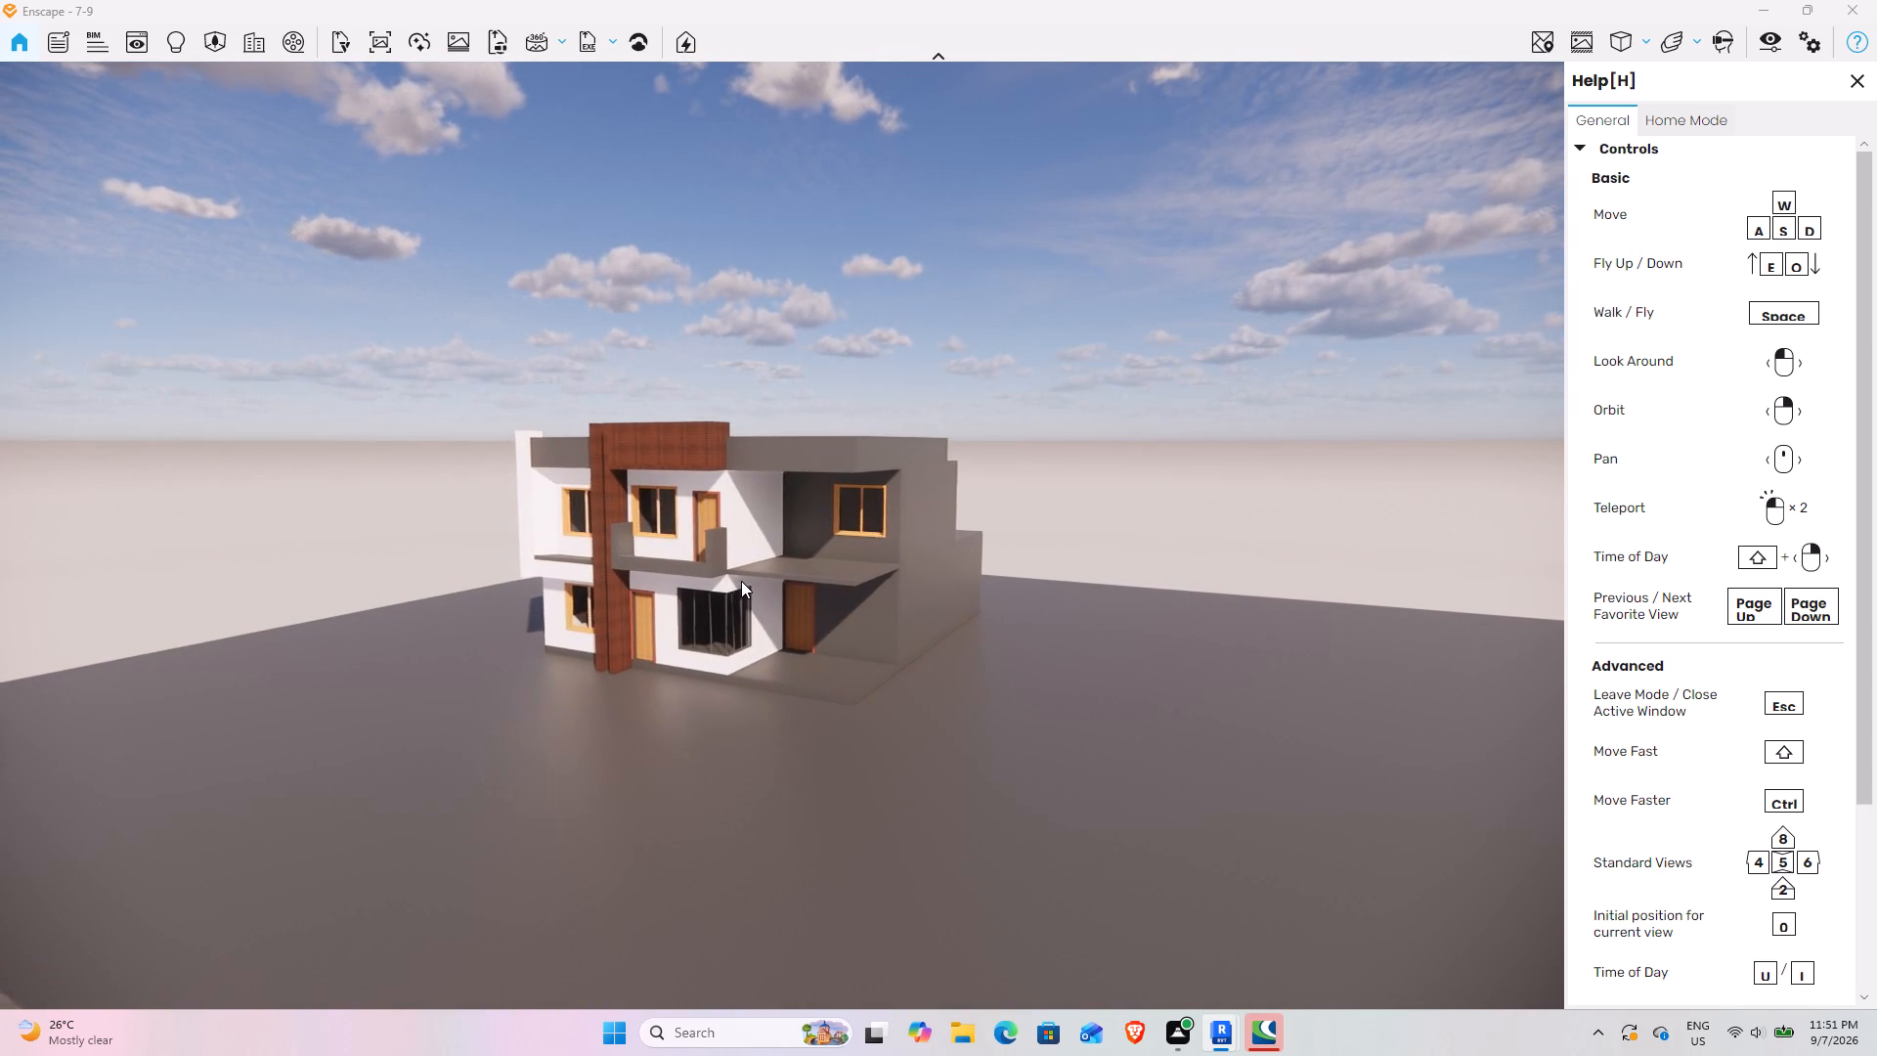
key("w")
key("w")
key("w")
key("w")
key("w")
key("w")
key("w")
key("w")
key("w")
key("w")
key("w")
key("w")
key("w")
key("w")
key("w")
key("w")
key("w")
key("w")
key("w")
key("w")
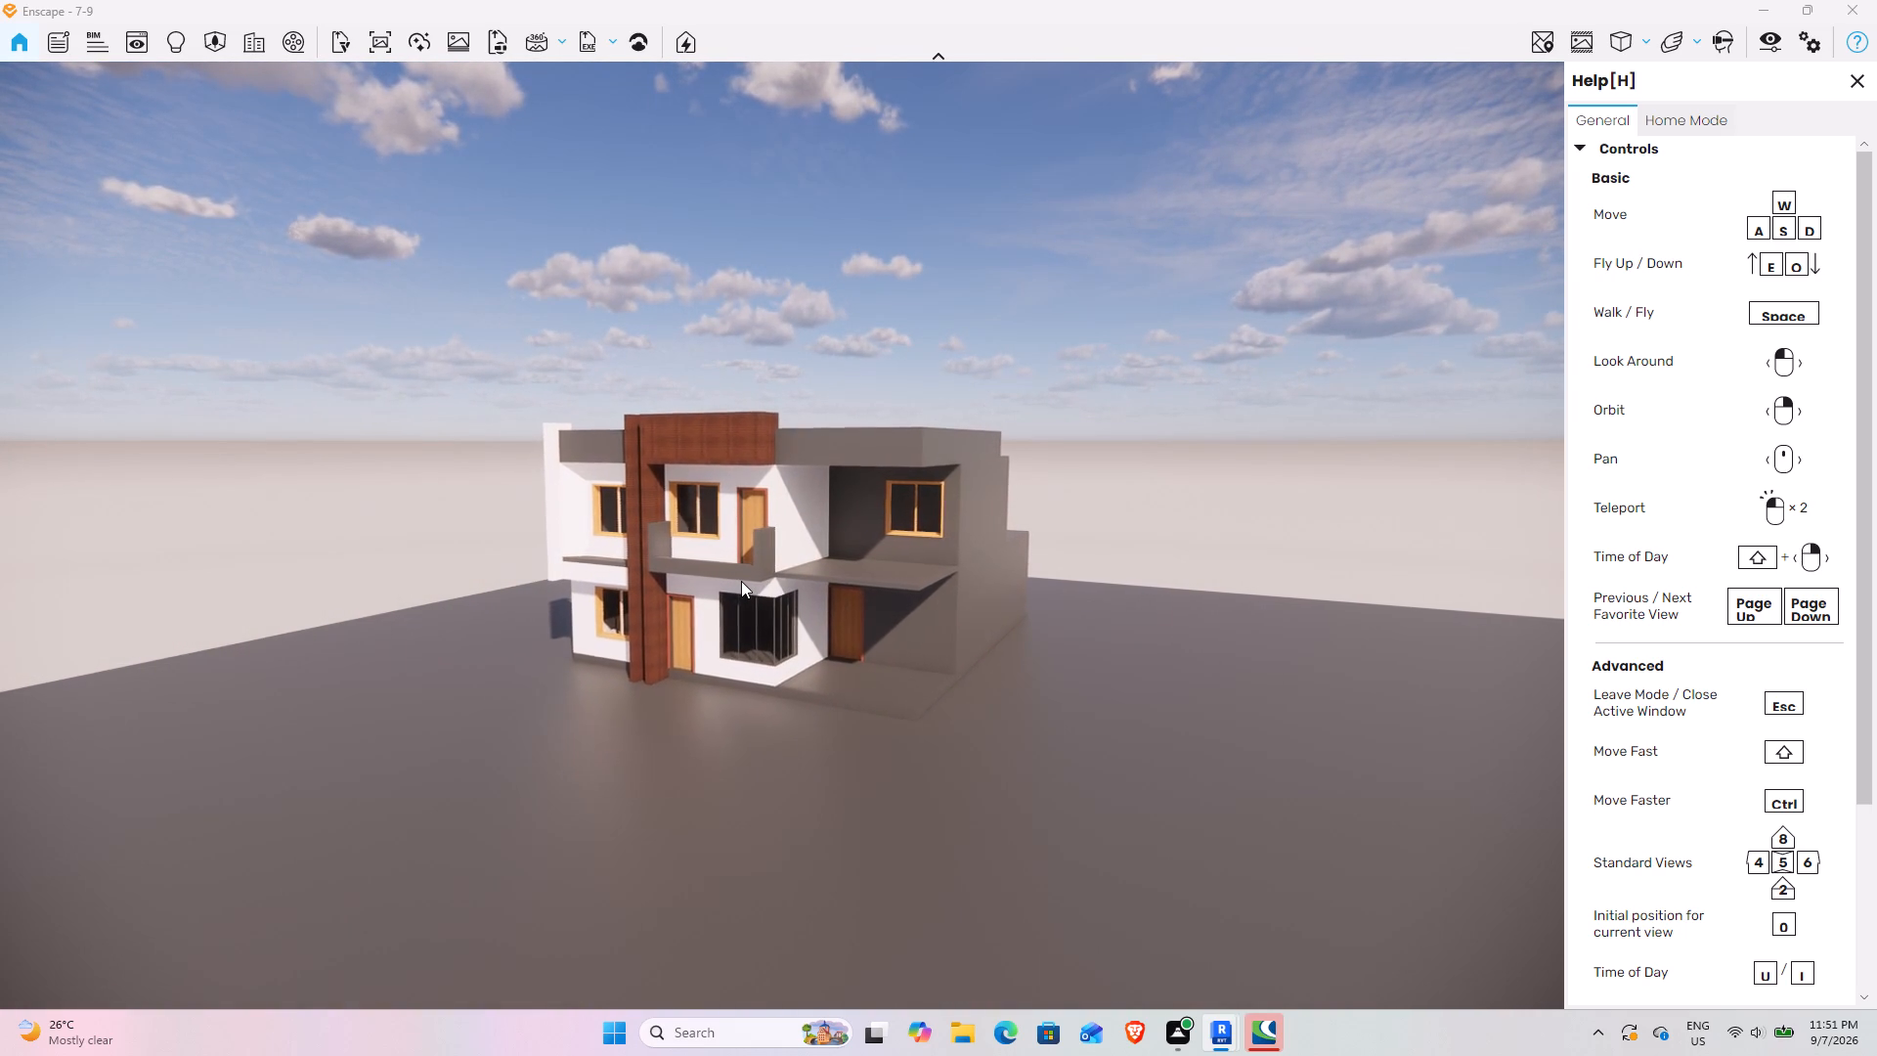
key("a")
key("a")
key("a")
key("a")
key("a")
key("a")
key("a")
key("a")
key("a")
key("a")
key("a")
key("a")
key("a")
key("a")
key("a")
key("a")
key("a")
key("a")
key("a")
key("a")
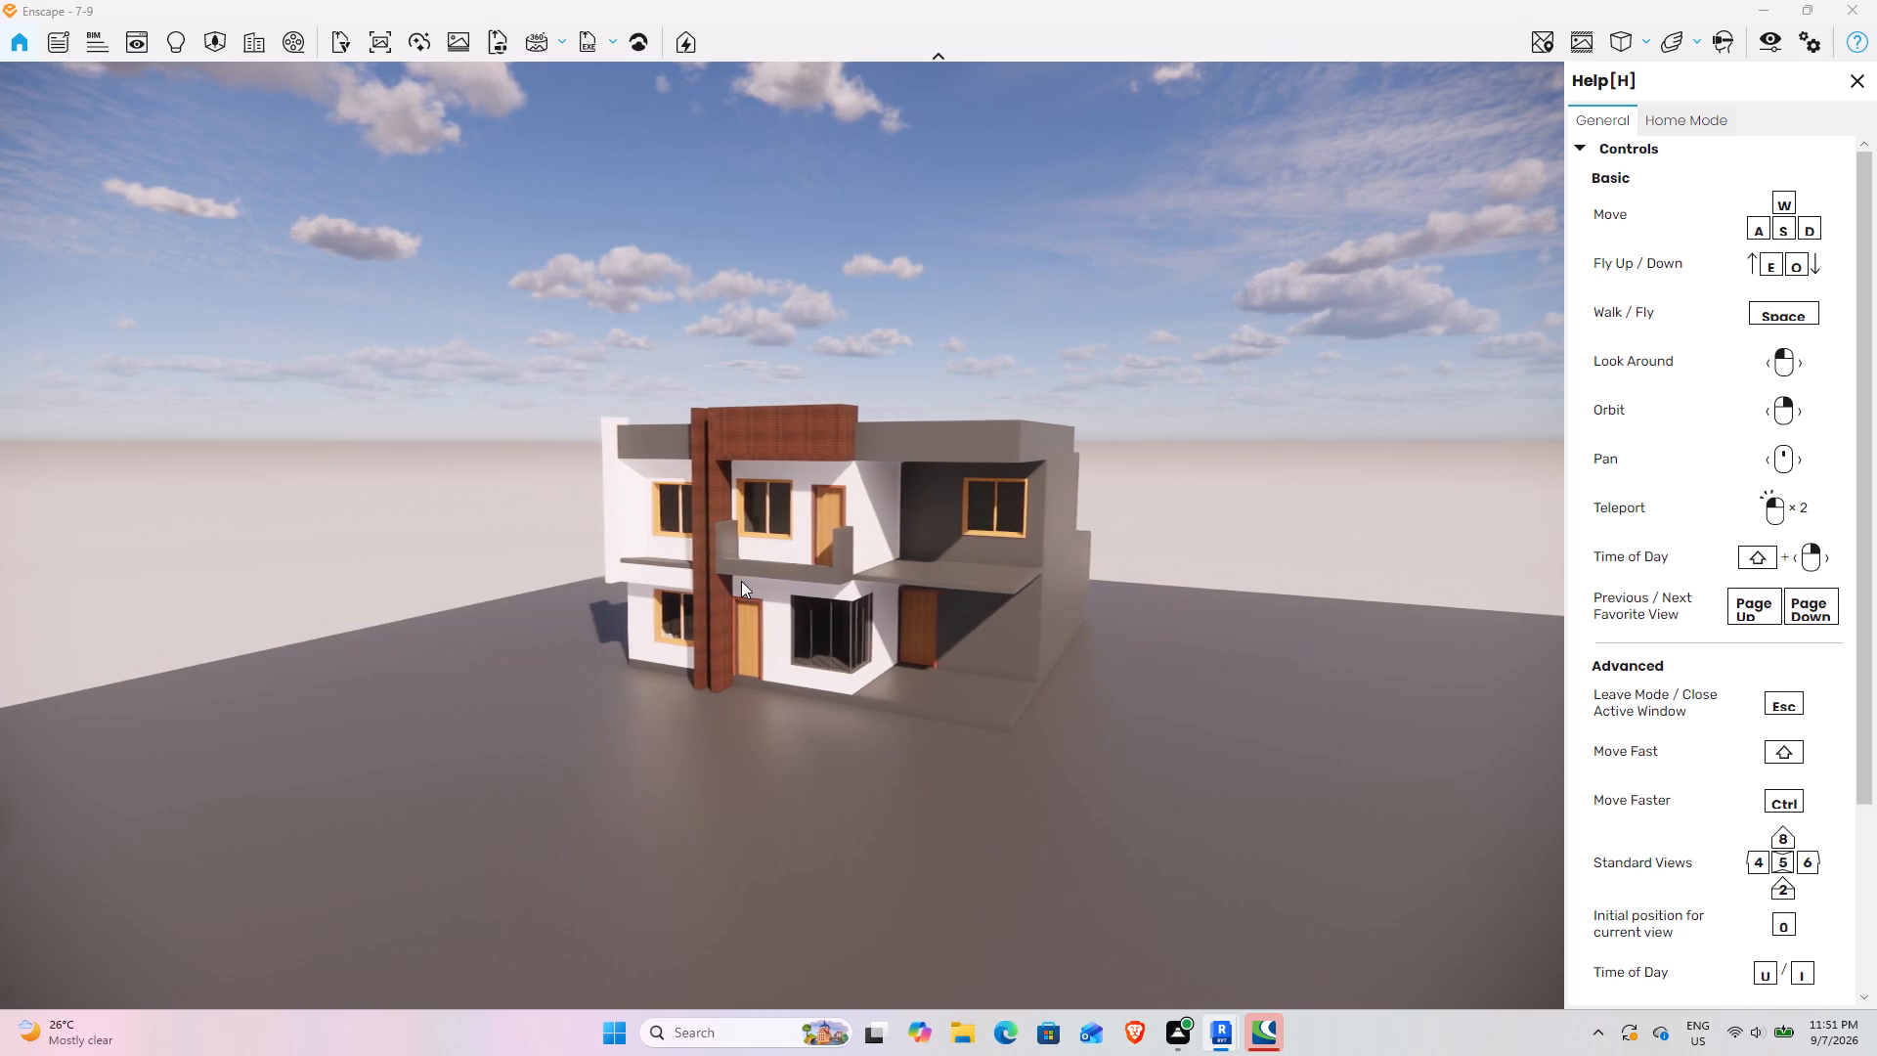
key("w")
key("w")
key("w")
key("w")
key("w")
key("w")
key("w")
key("w")
key("w")
key("w")
key("w")
key("w")
key("w")
key("w")
key("w")
key("w")
key("w")
key("w")
key("w")
key("w")
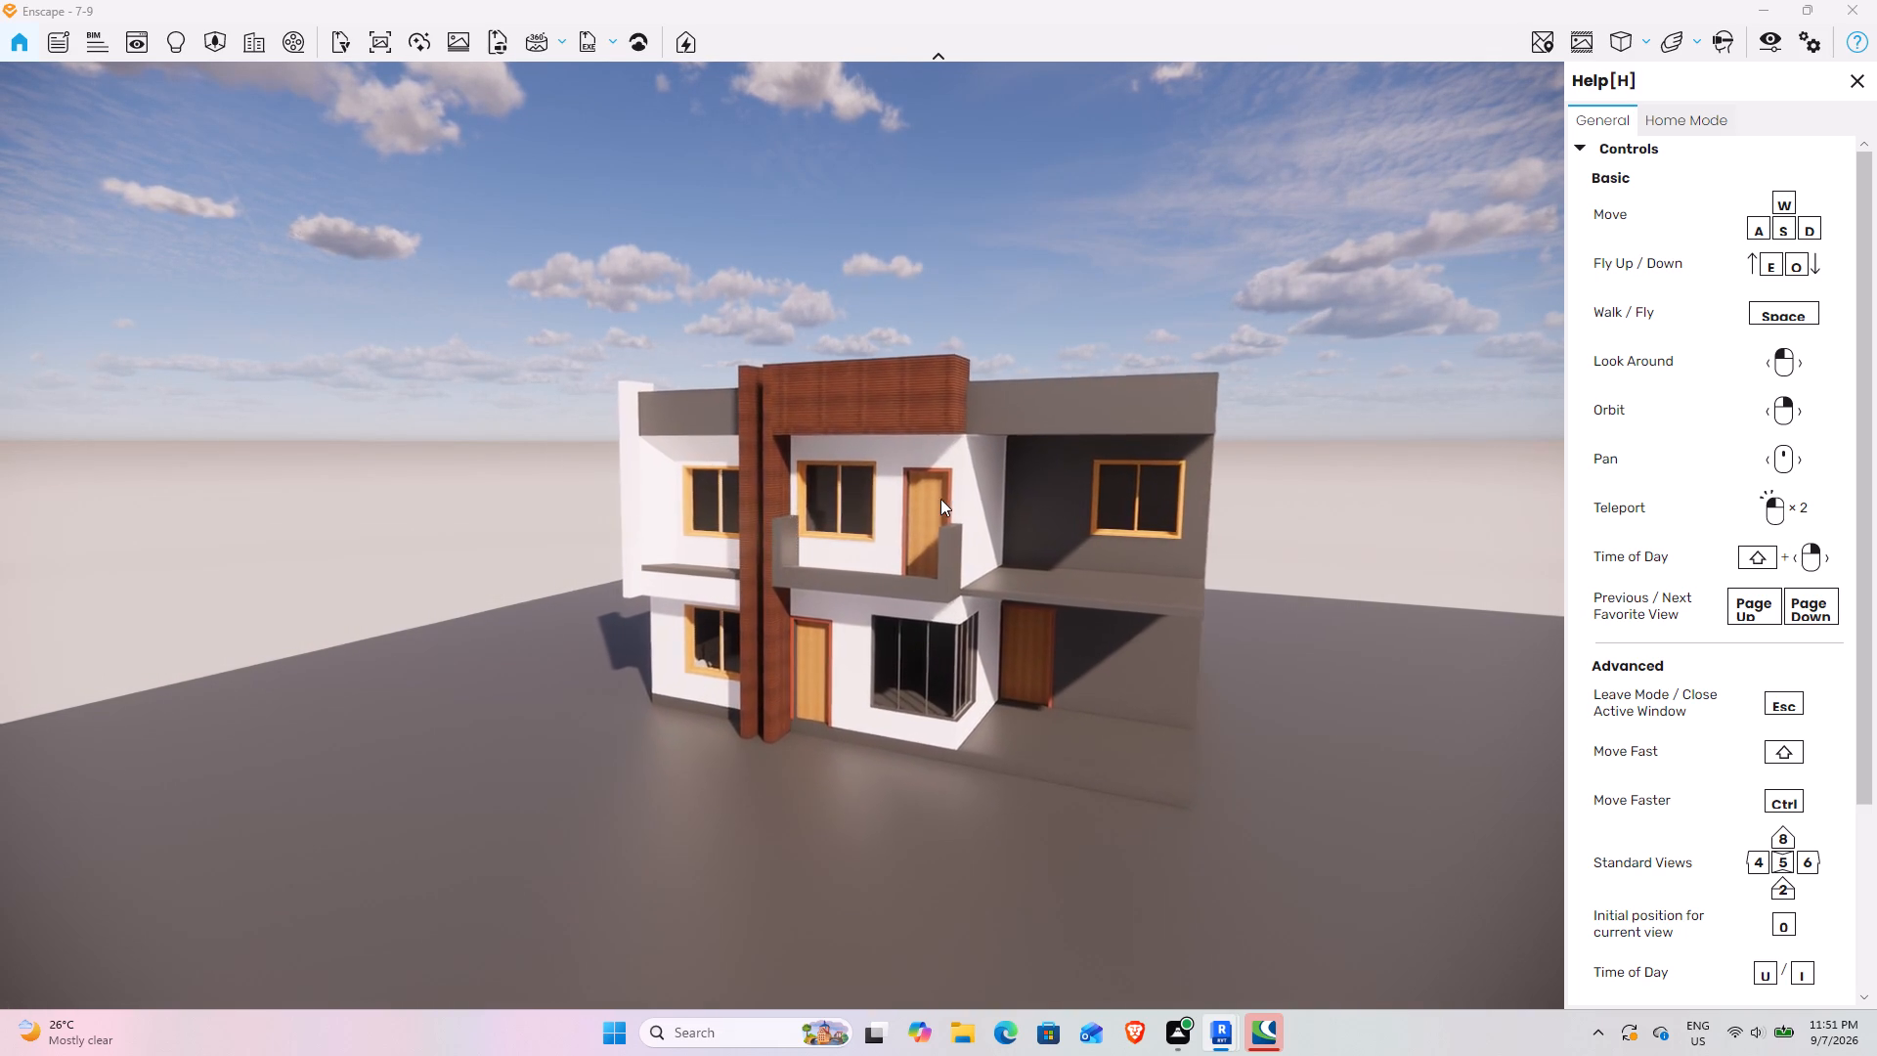
key("d")
key("d")
key("d")
key("d")
key("a")
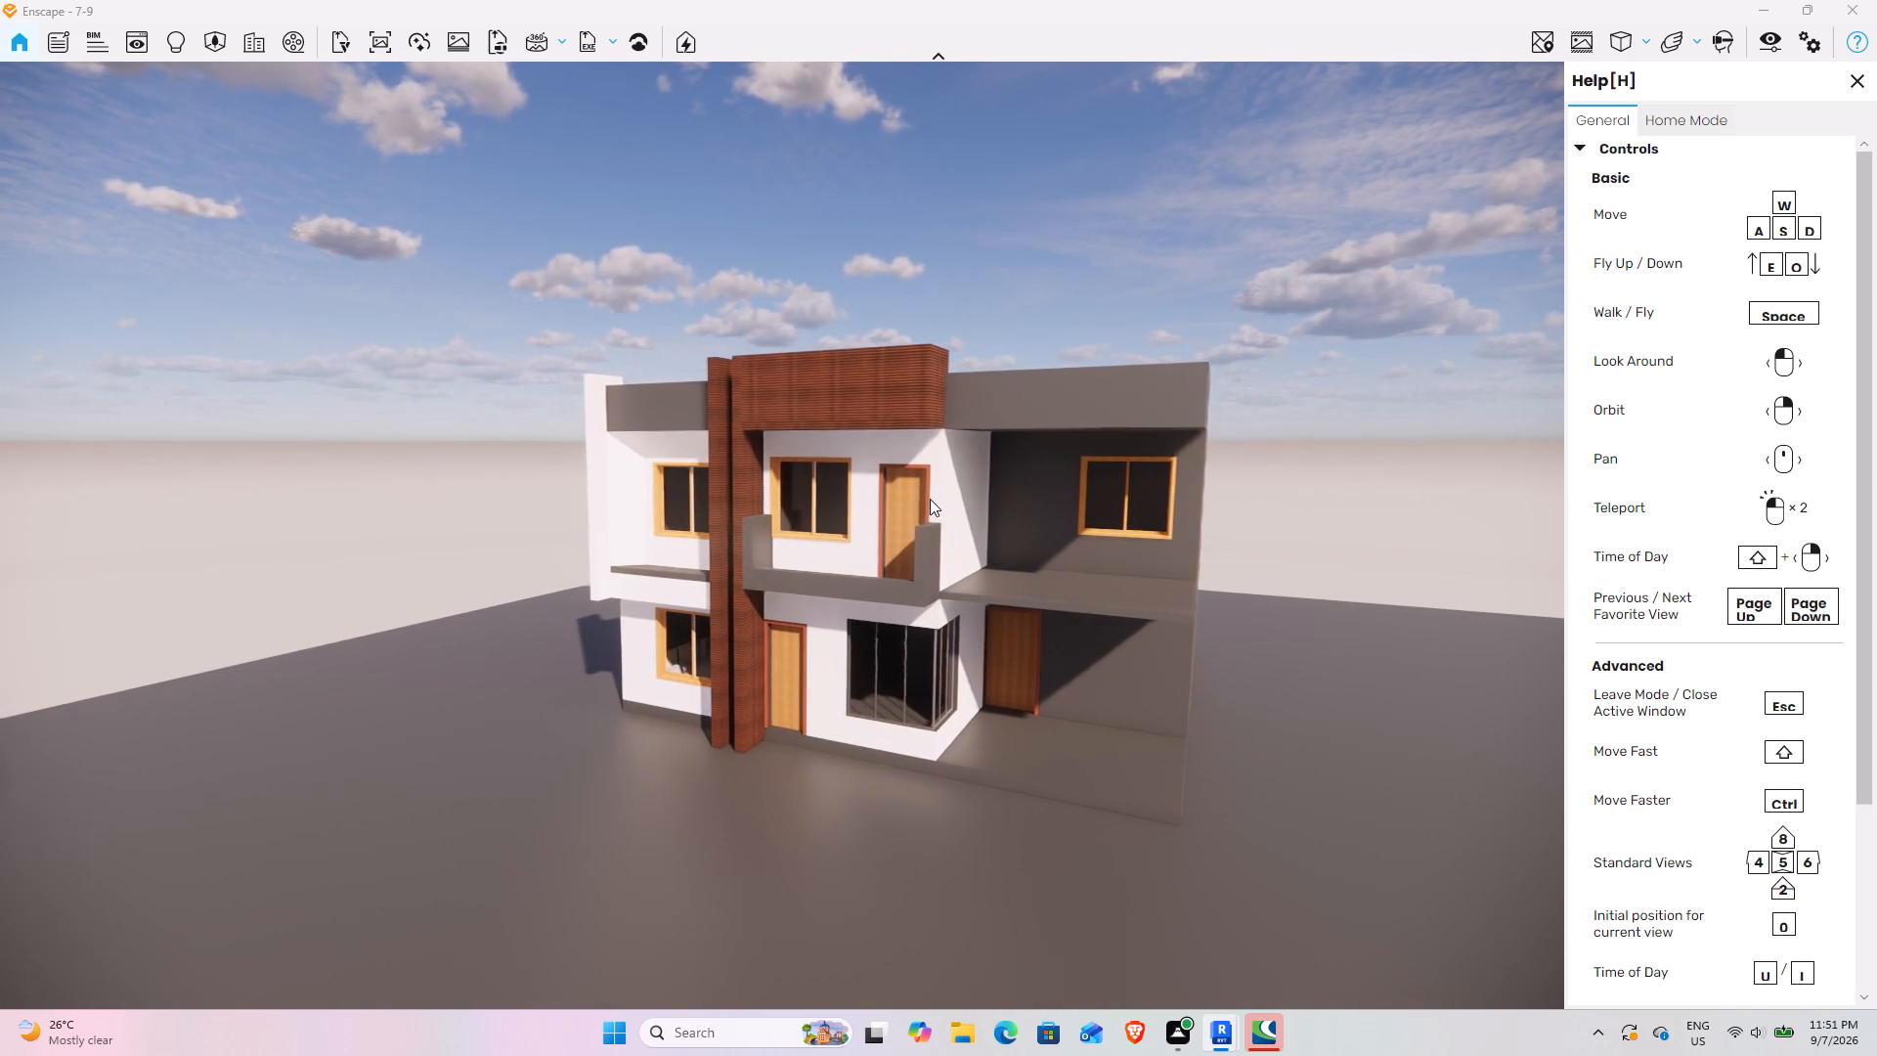
type("sw")
left_click_drag(918, 500, 783, 534)
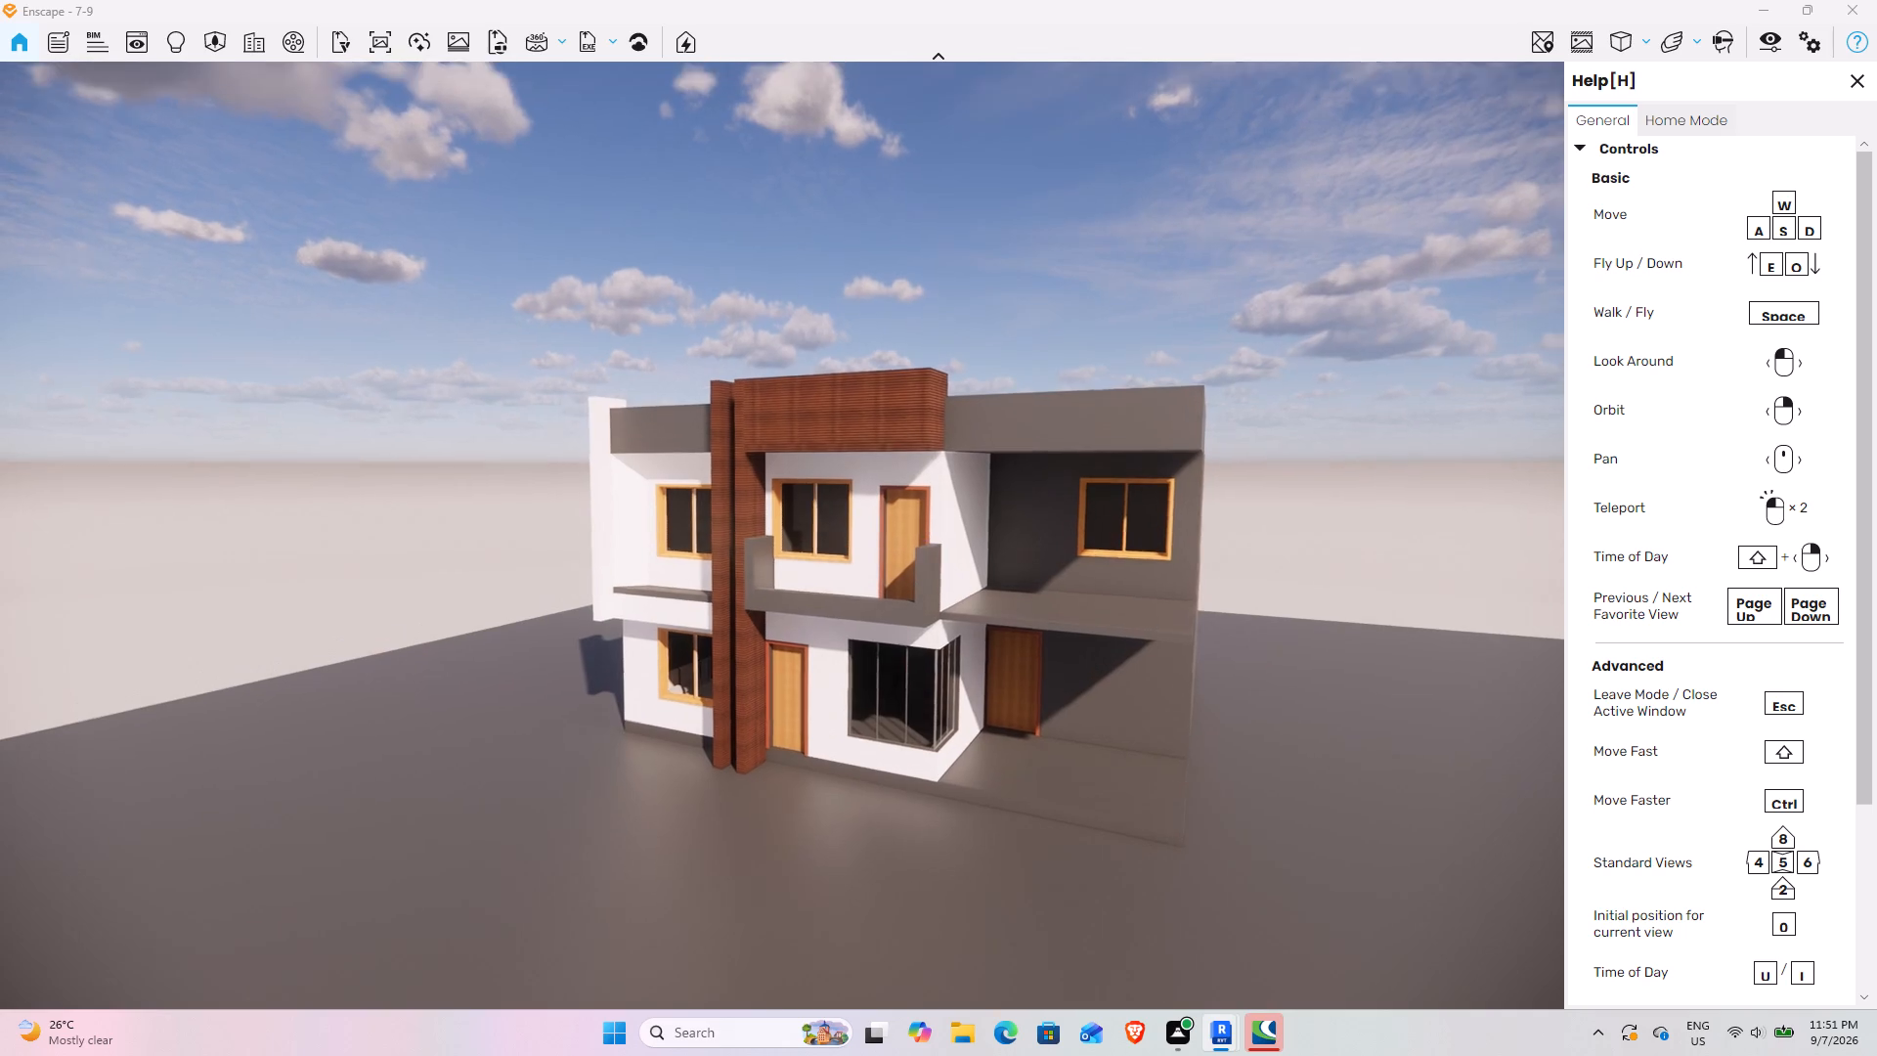
left_click_drag(783, 534, 782, 535)
right_click_drag(881, 521, 786, 533)
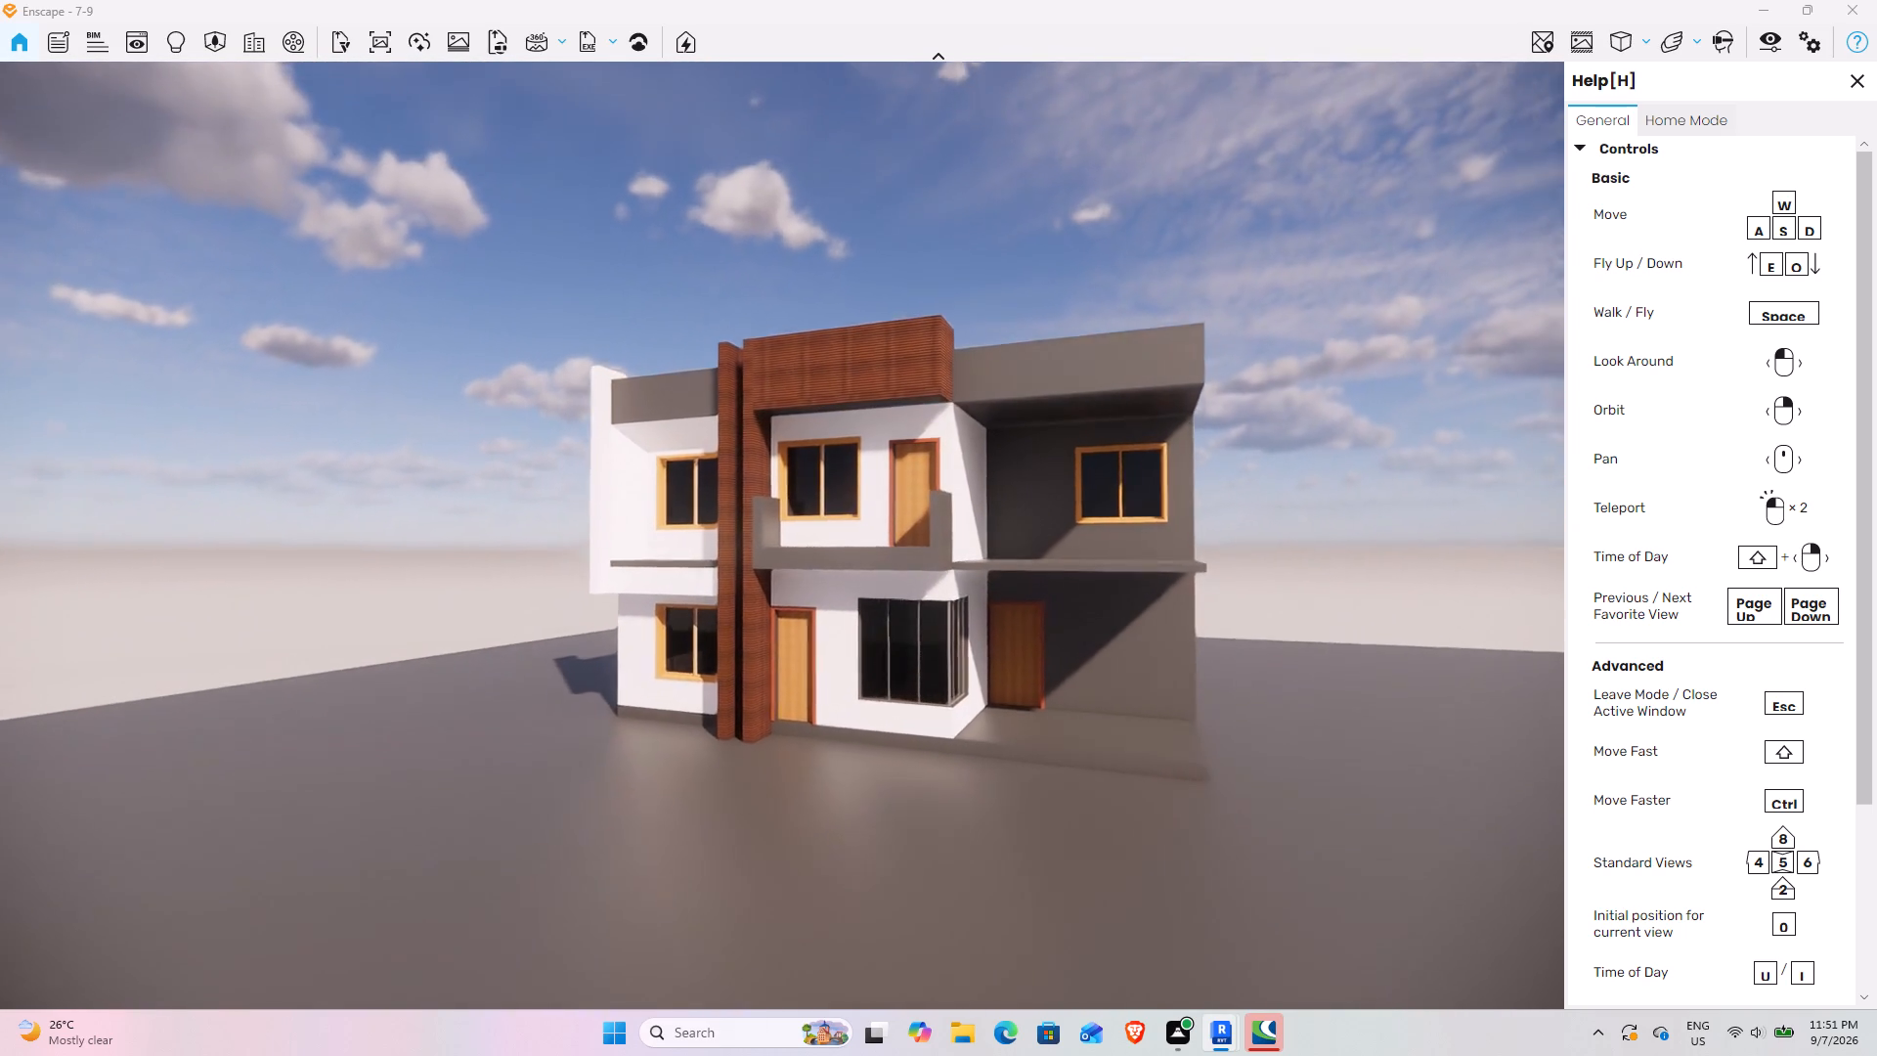
right_click_drag(786, 533, 782, 535)
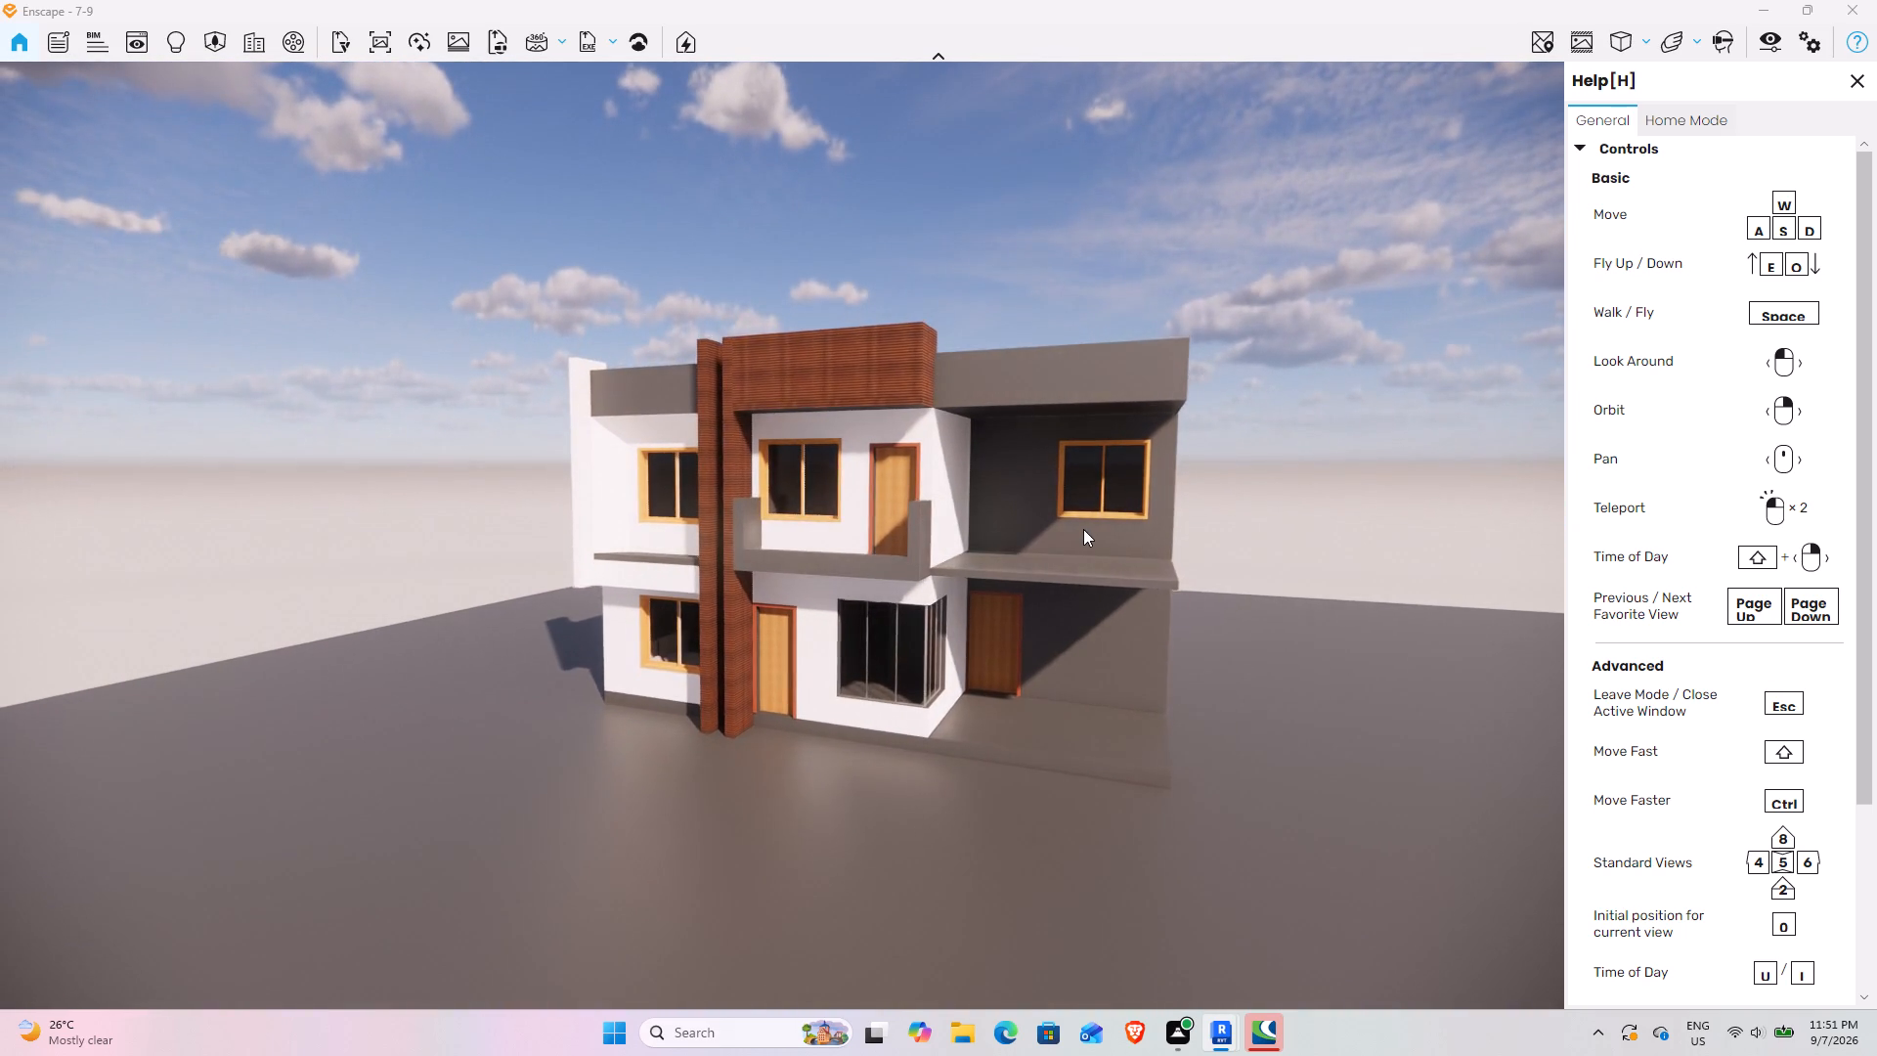
Inspect the balcony parapet walls, brick-red cladding and adjacent windows and doors at close range in the render.
key("w")
key("w")
key("w")
key("w")
key("w")
key("w")
key("w")
key("w")
key("w")
key("w")
key("w")
key("w")
key("w")
key("w")
key("w")
key("w")
key("w")
key("w")
key("w")
key("w")
key("w")
key("w")
key("w")
key("w")
key("w")
key("w")
key("w")
key("w")
key("w")
key("w")
key("w")
key("w")
key("w")
key("w")
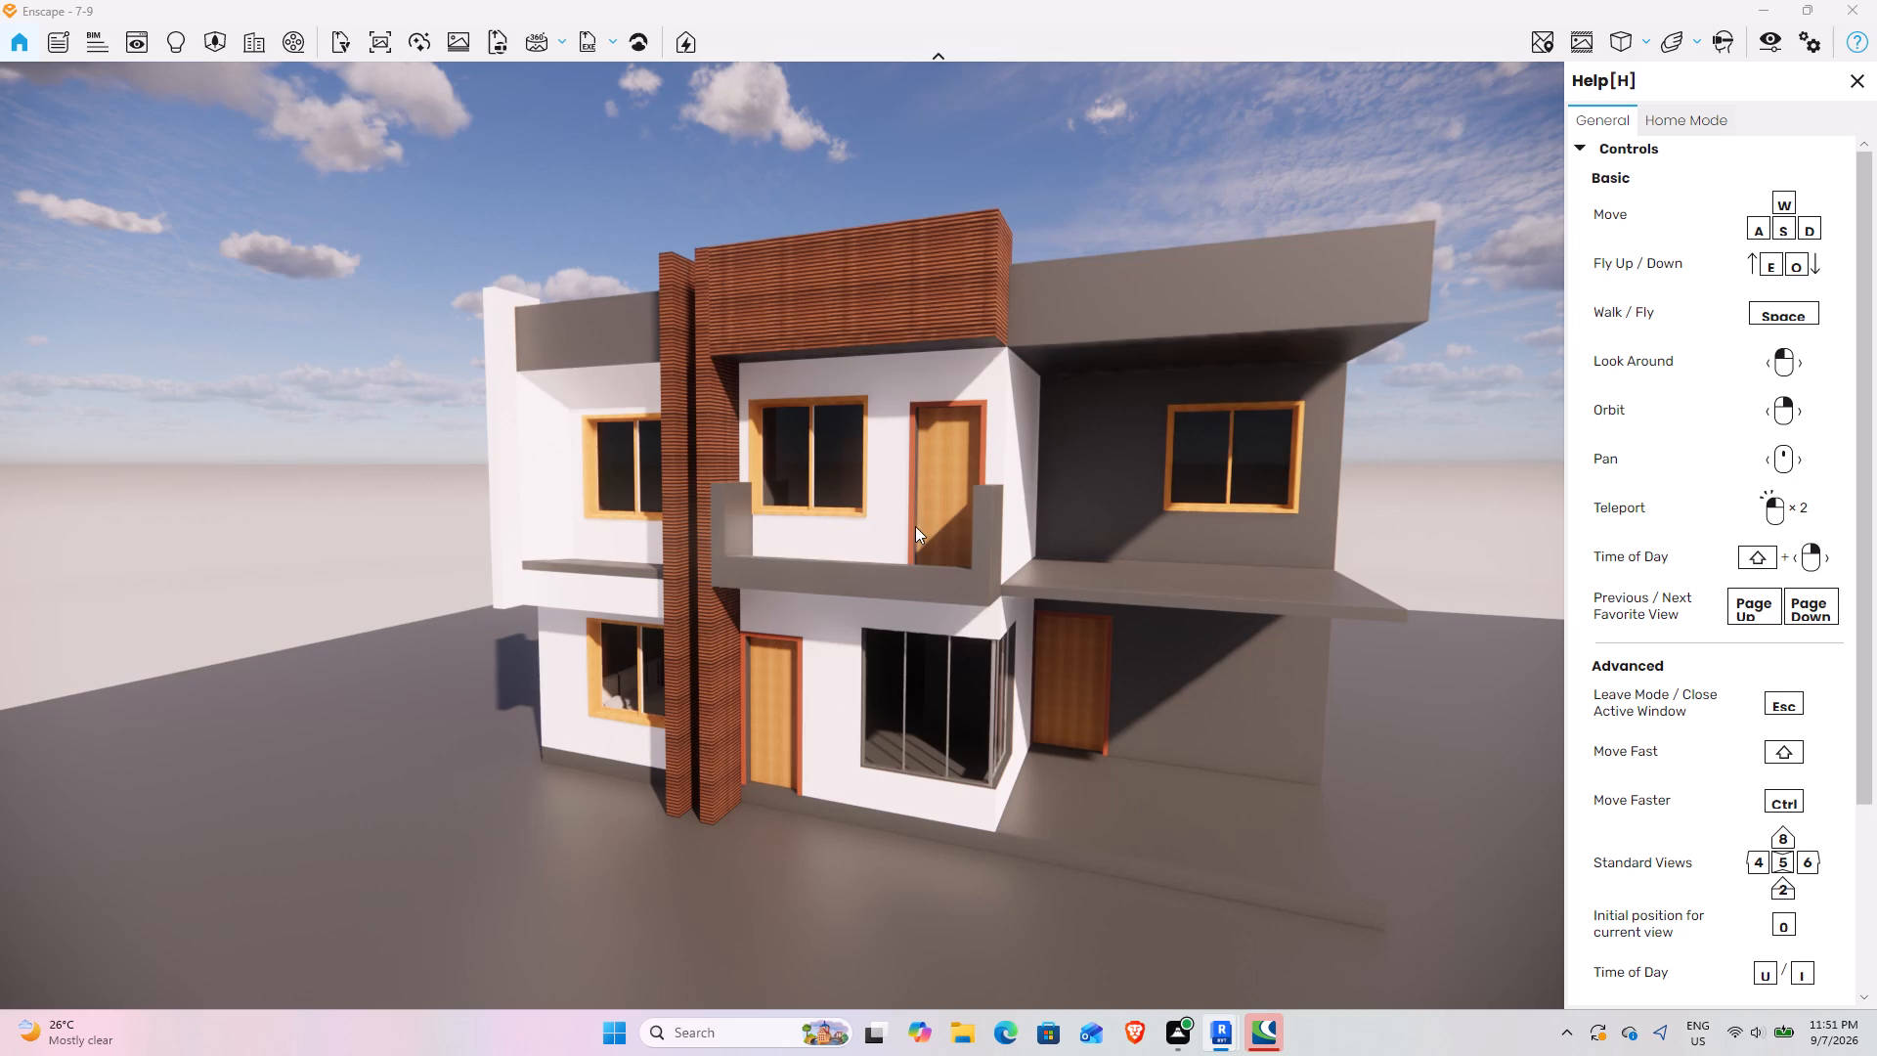
Examine the front facade in the Enscape render while moving sideways along it and back to a more distant viewpoint.
key("a")
key("a")
key("a")
key("a")
key("a")
key("a")
key("a")
key("a")
key("a")
key("a")
key("a")
key("a")
key("a")
key("a")
key("a")
key("a")
key("a")
key("a")
key("a")
key("a")
key("d")
key("d")
key("d")
key("d")
key("d")
key("d")
key("d")
key("d")
key("d")
key("d")
key("d")
key("d")
key("d")
key("d")
key("d")
key("d")
key("d")
key("d")
key("d")
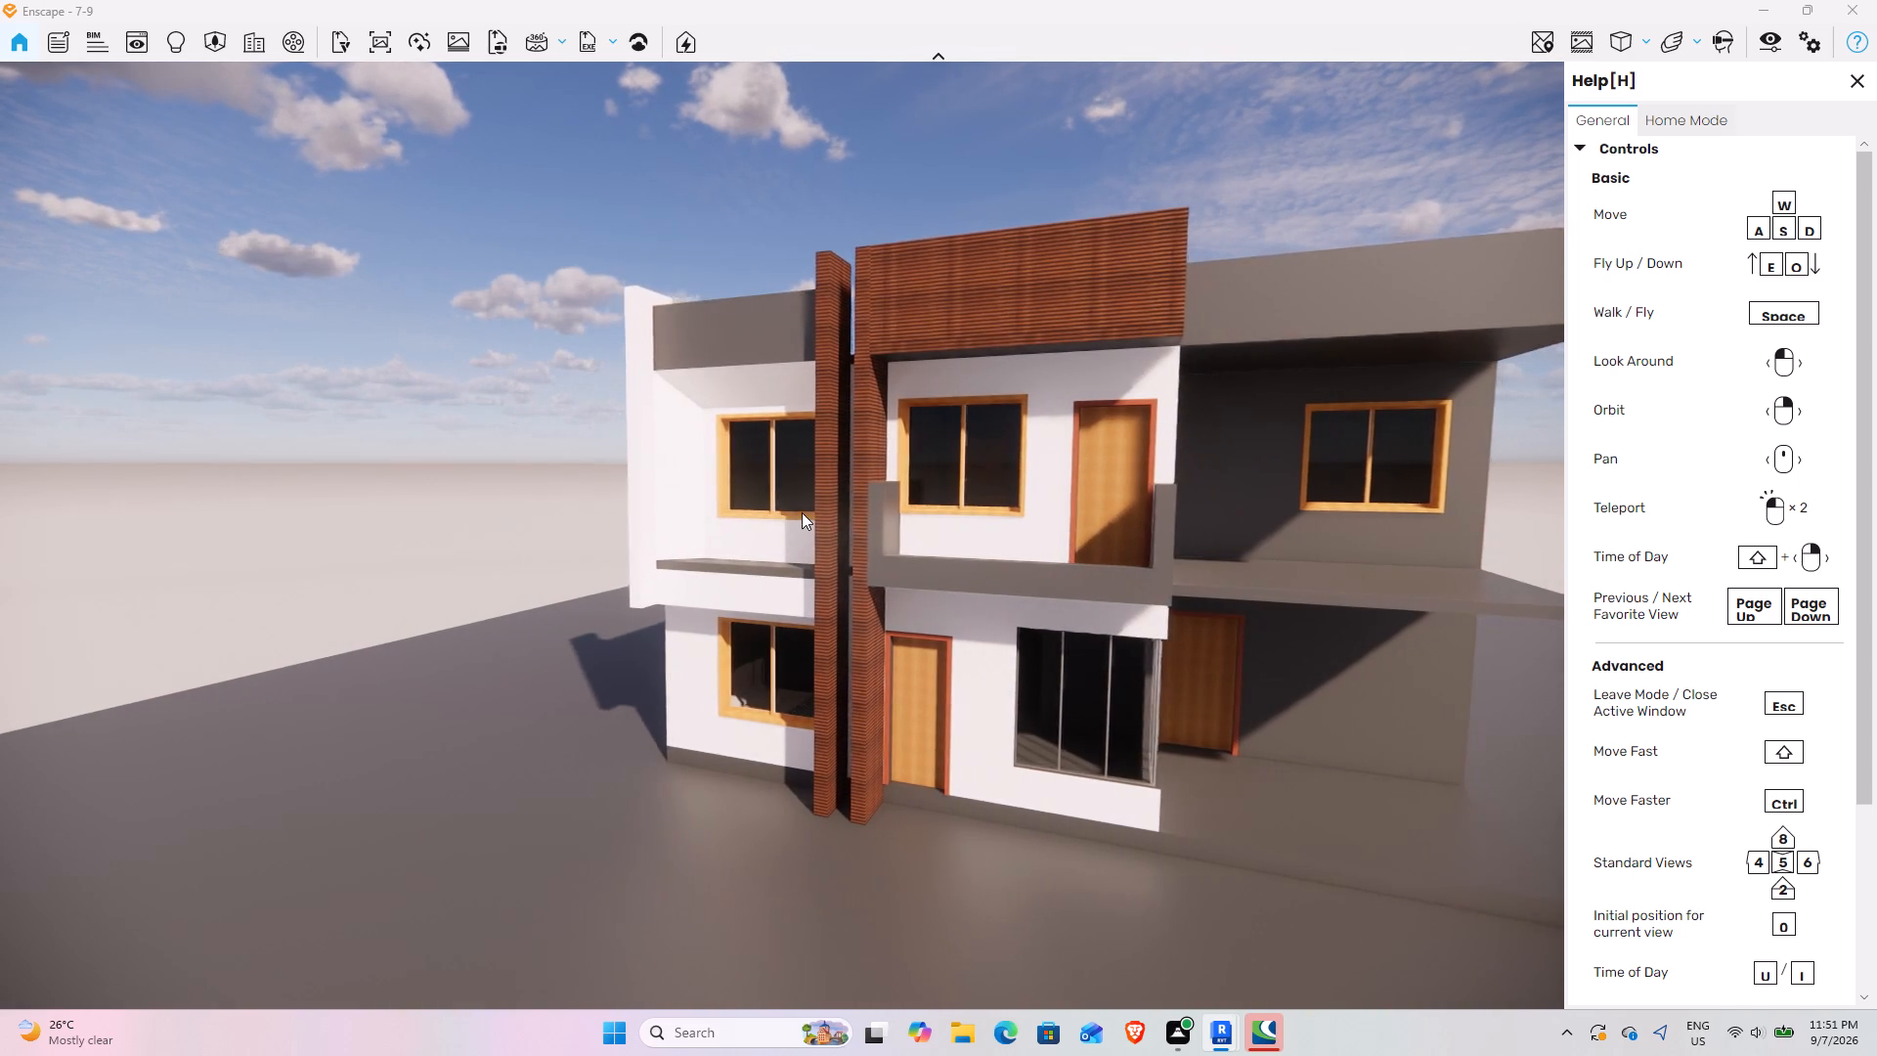
scroll(802, 512, "down", 7)
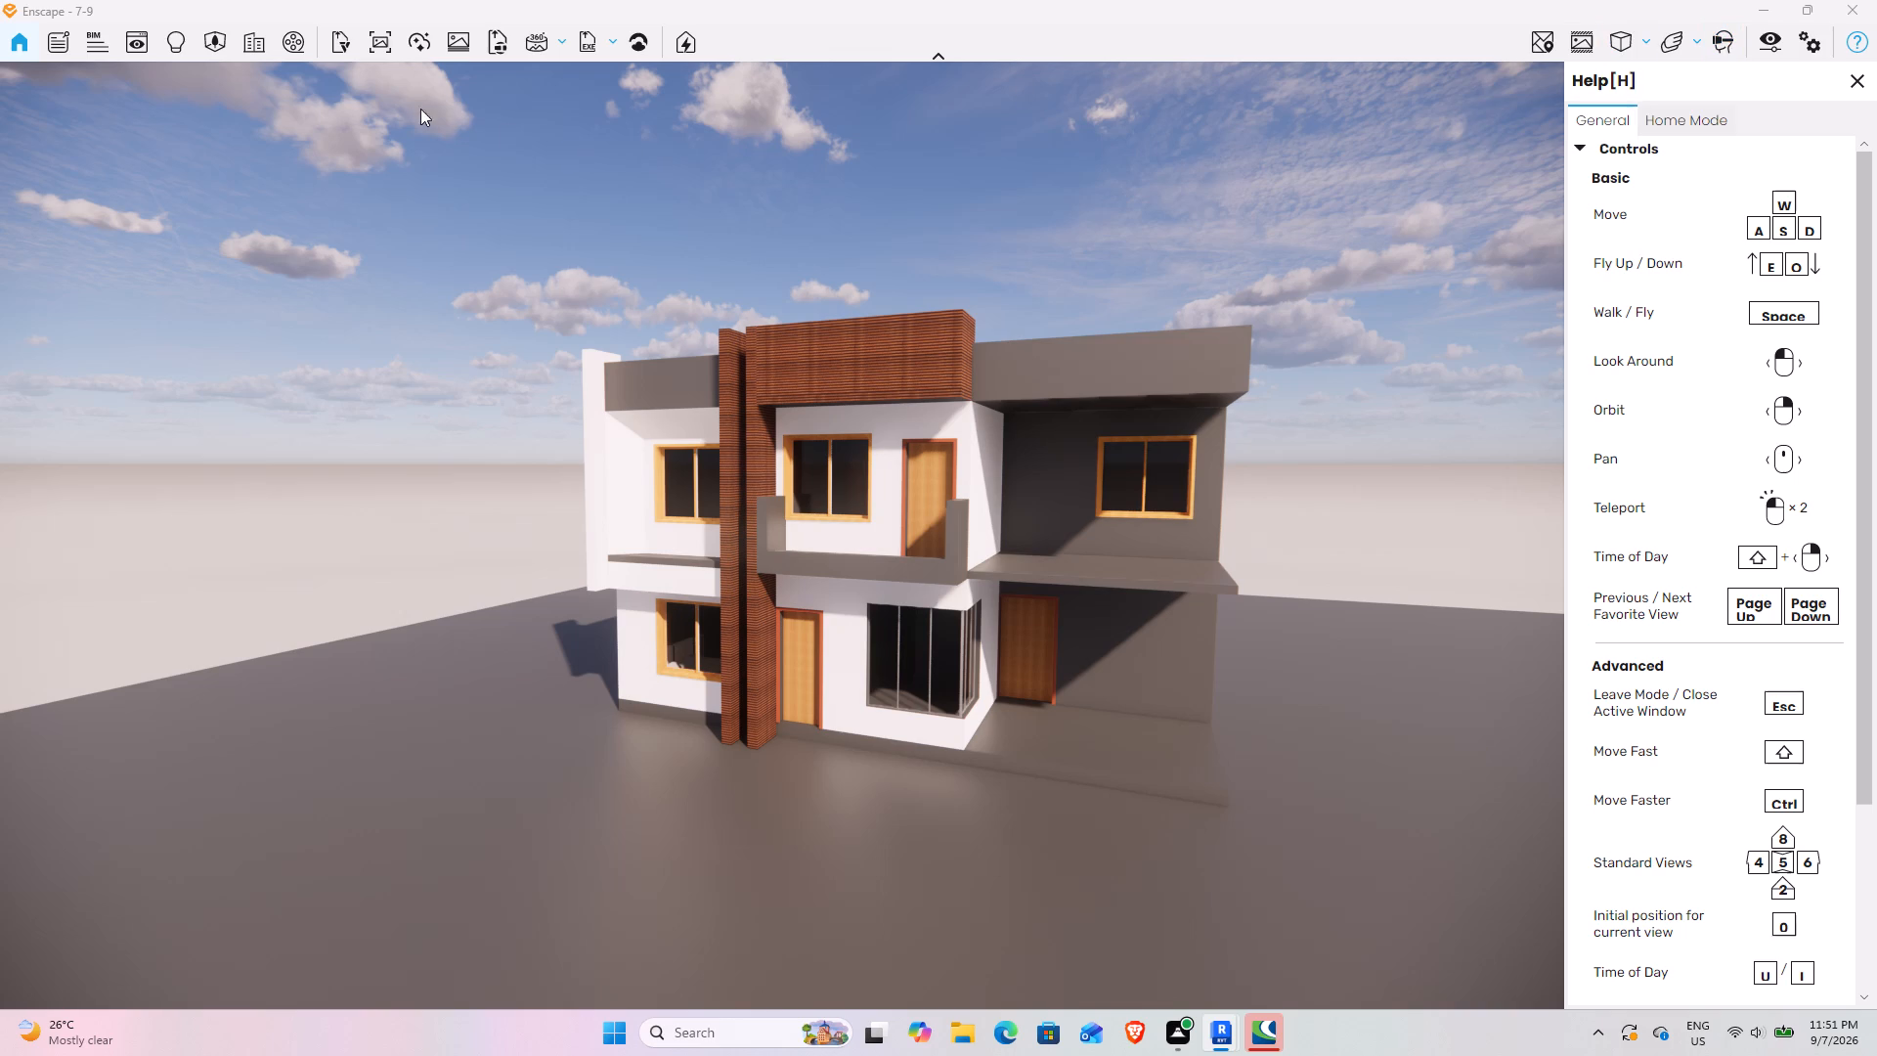
left_click(150, 45)
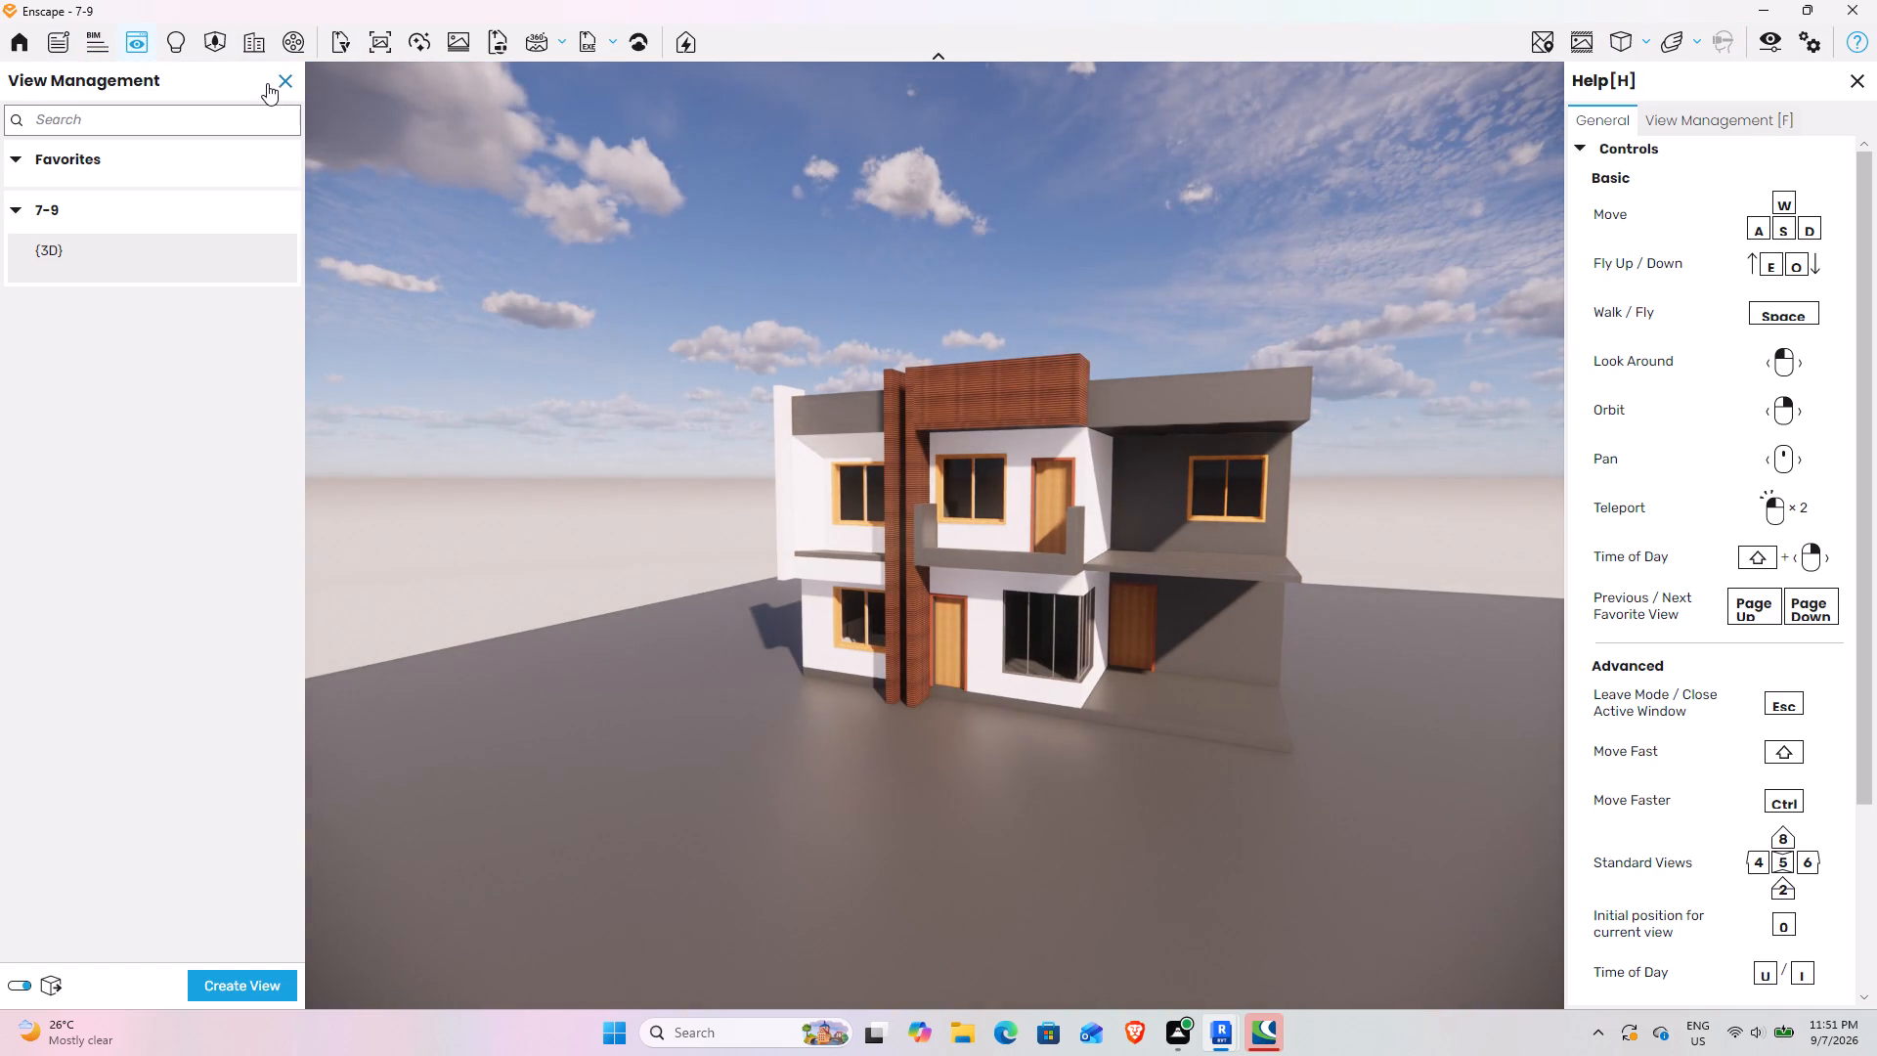
left_click(267, 82)
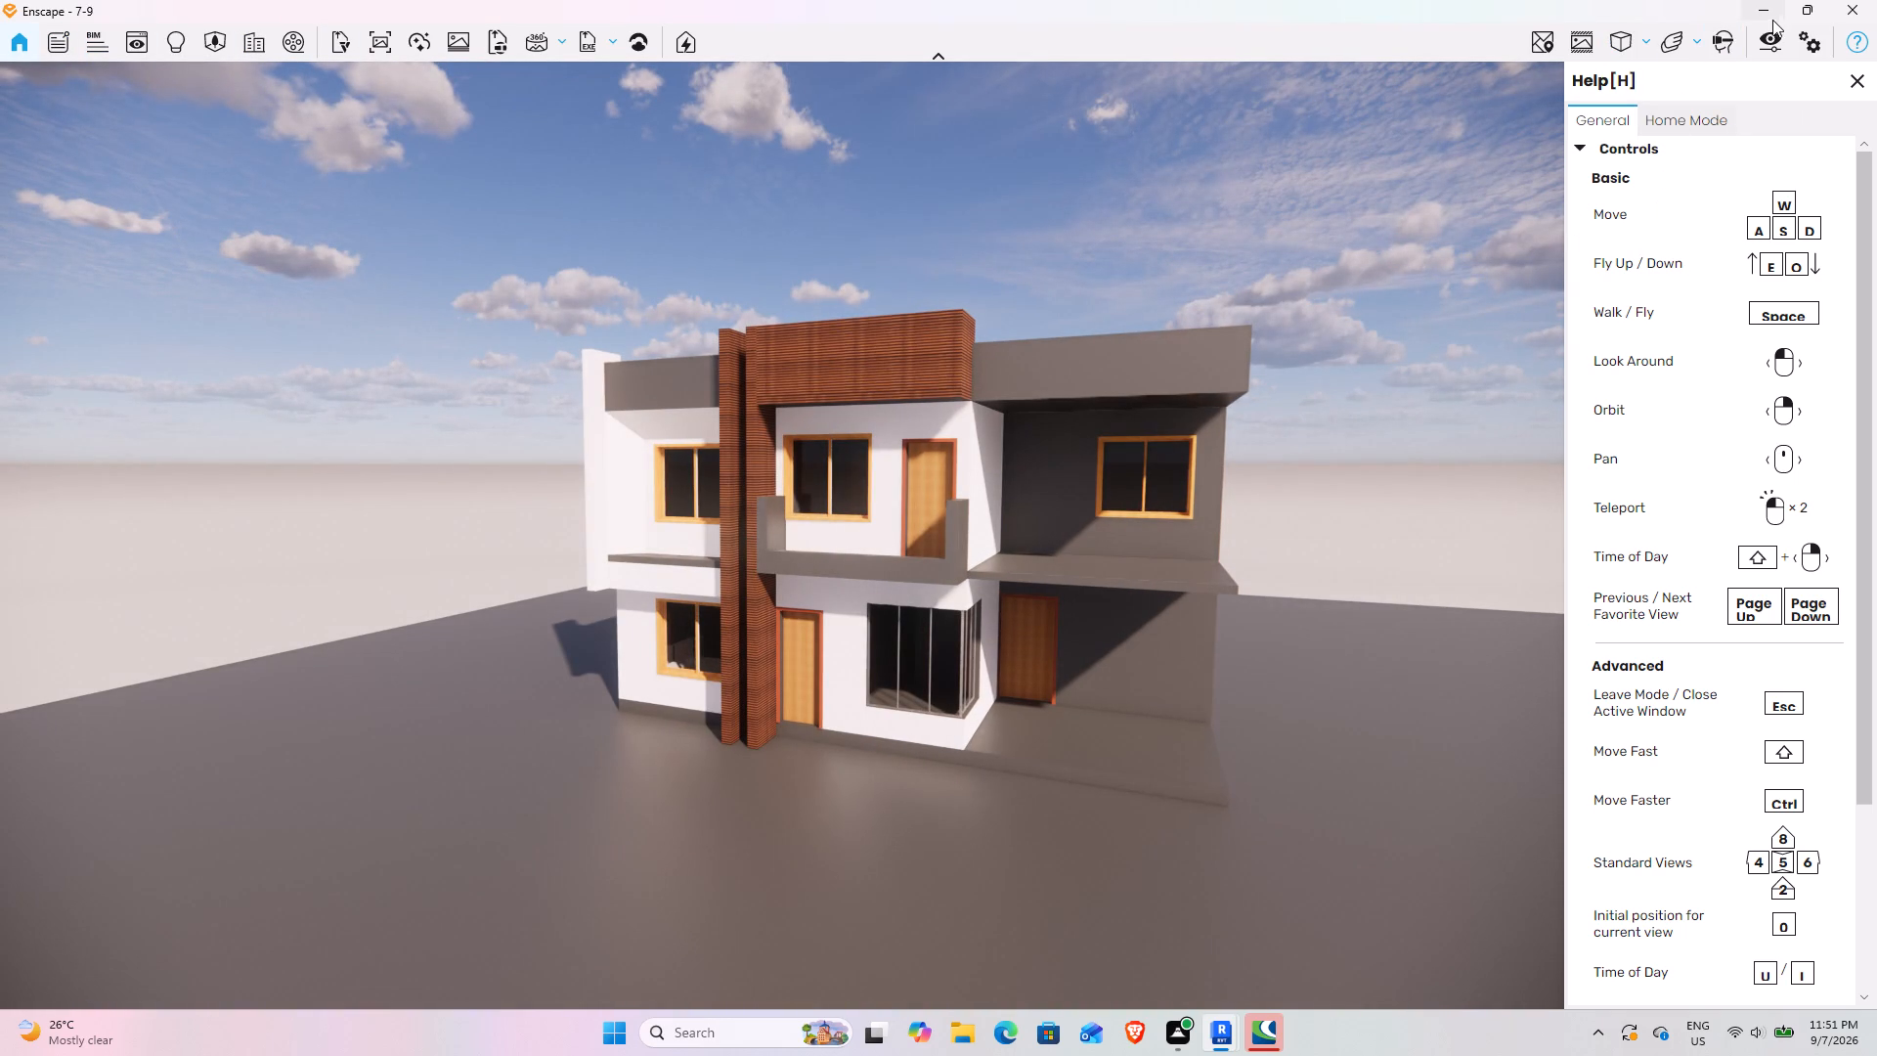
Switch the render to Orthographic projection and examine the whole house and its ground slab from several angles.
left_click(1631, 52)
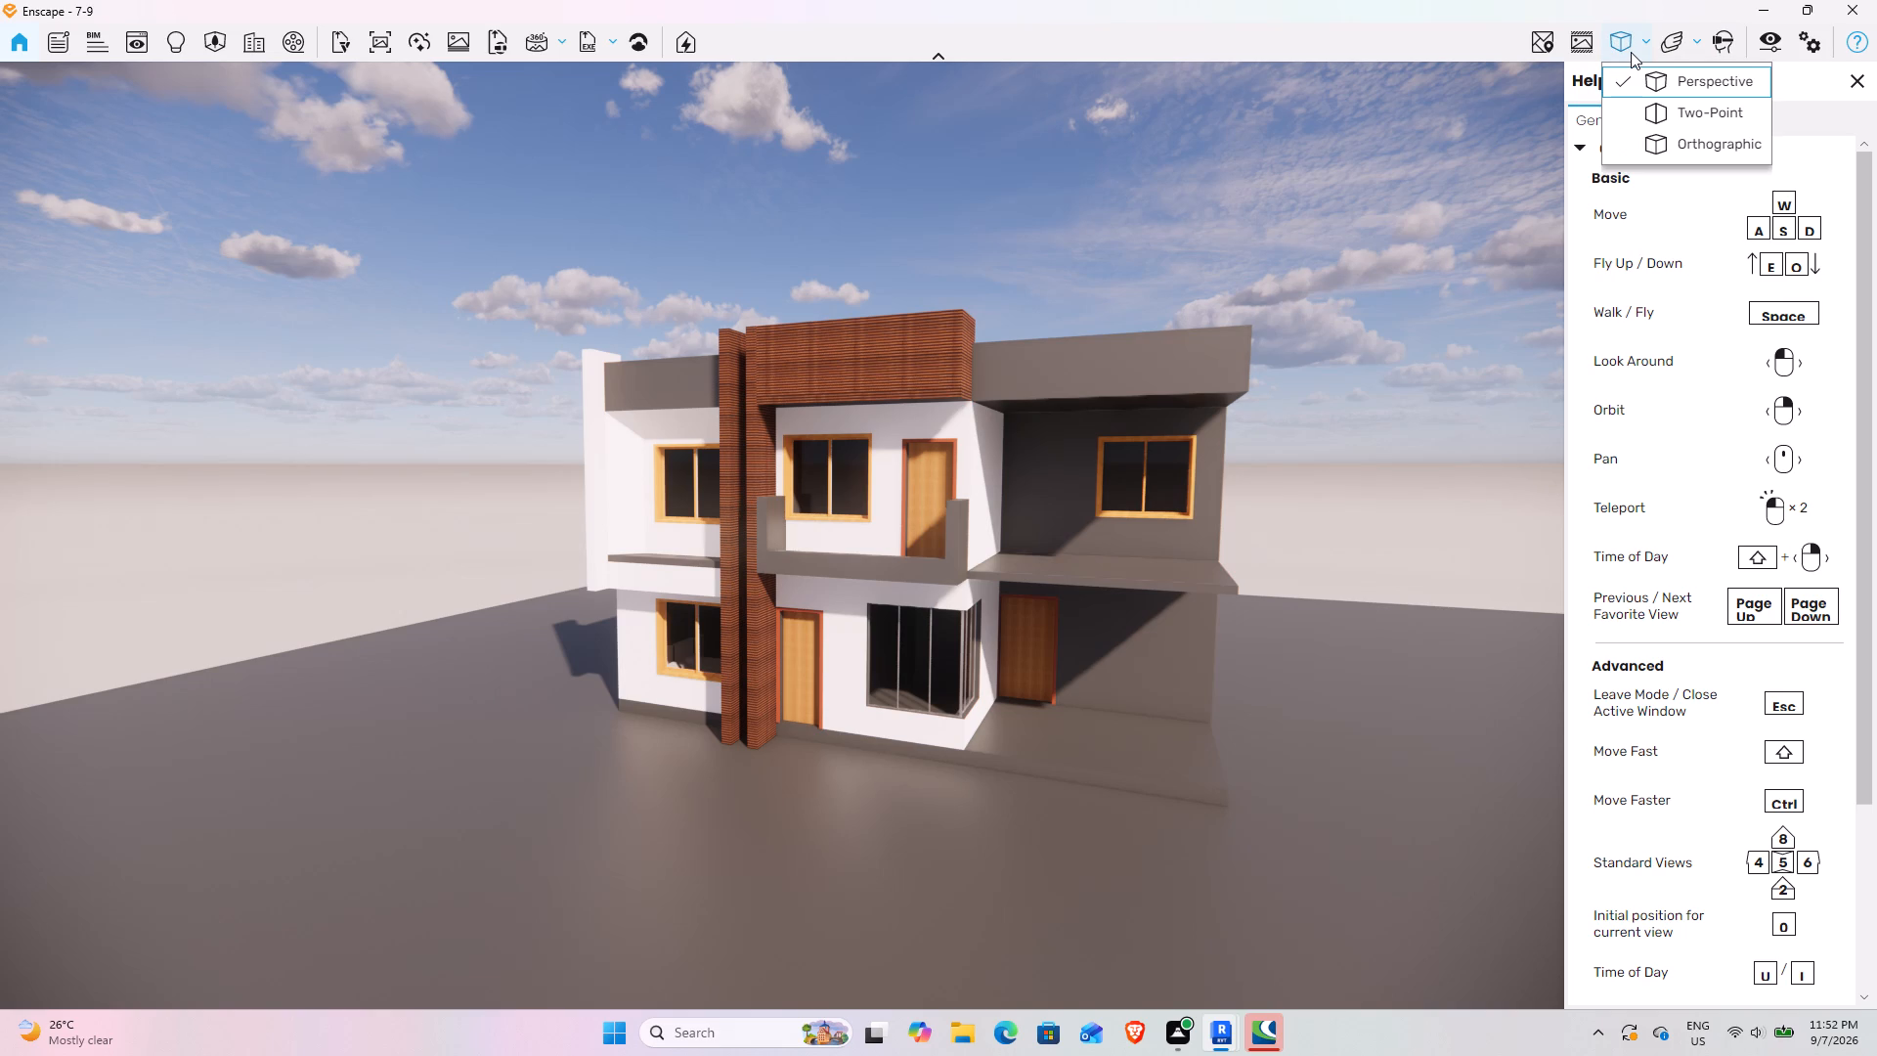
left_click(1696, 143)
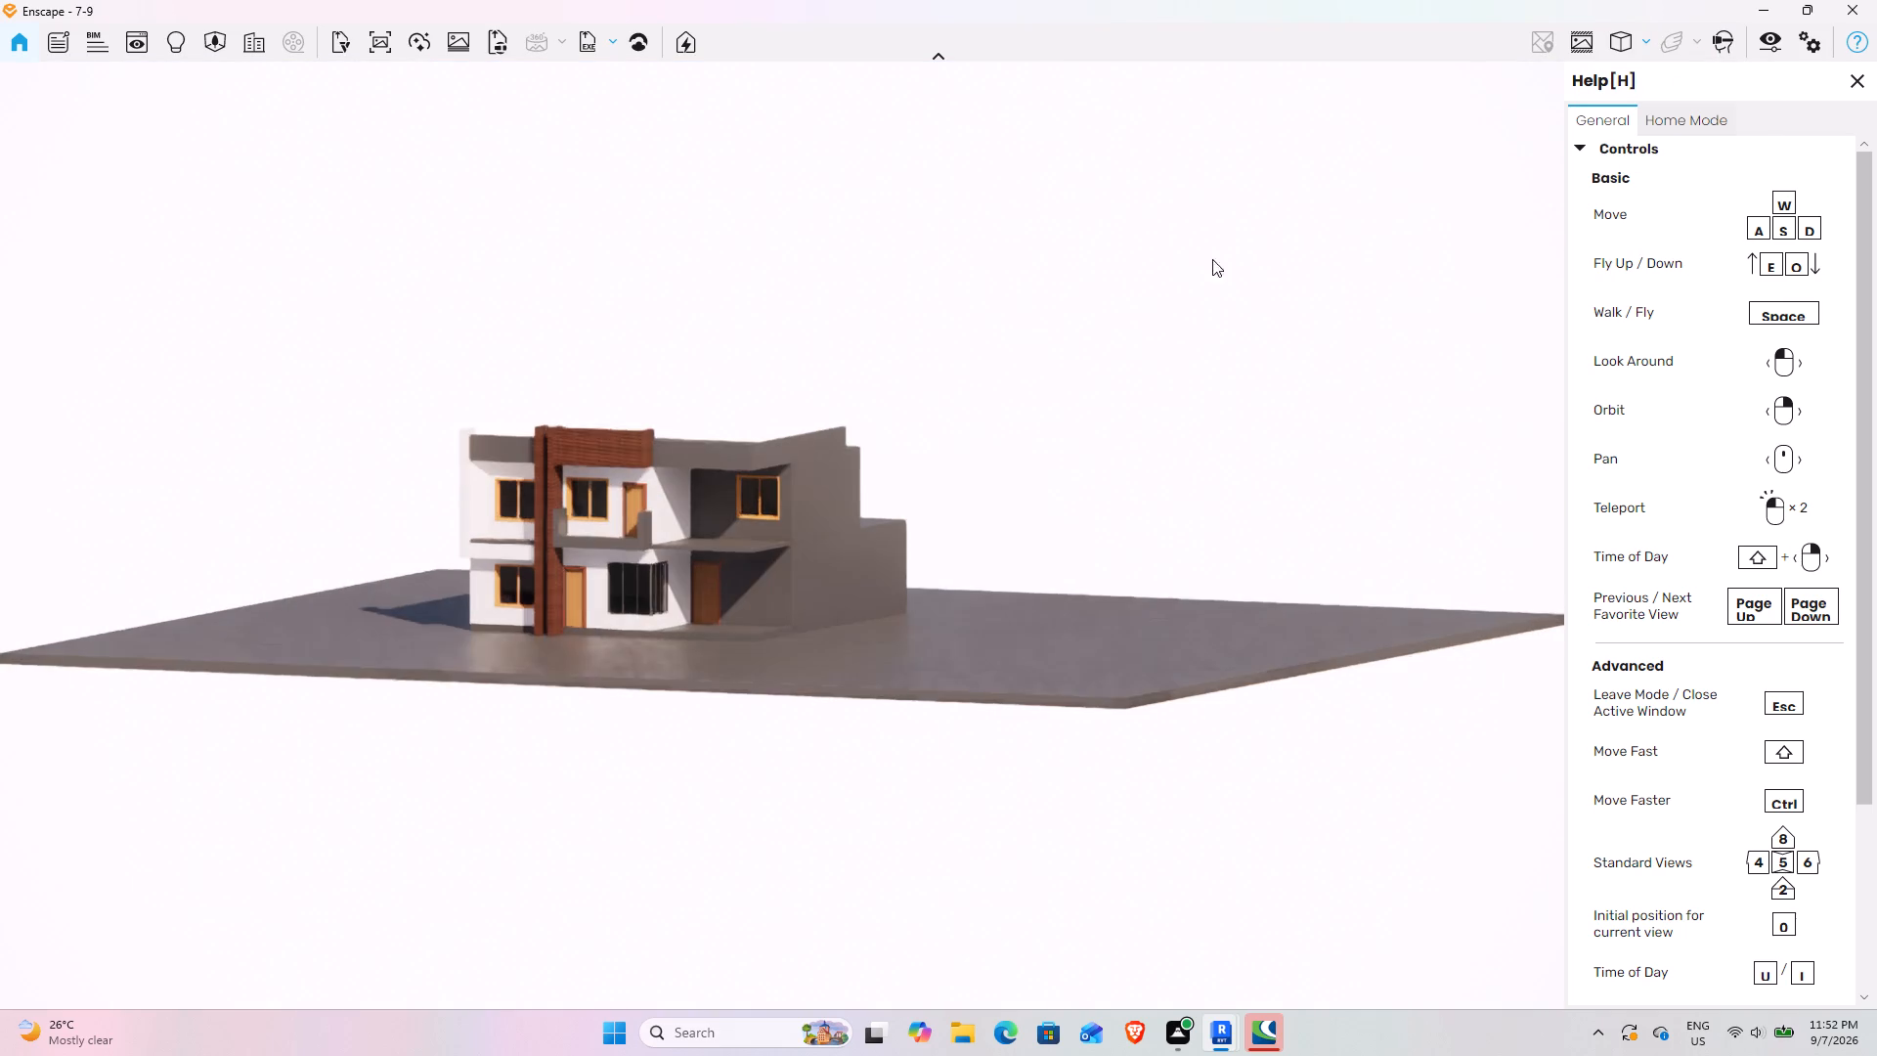
scroll(752, 506, "up", 8)
middle_click_drag(687, 515, 785, 535, "shift")
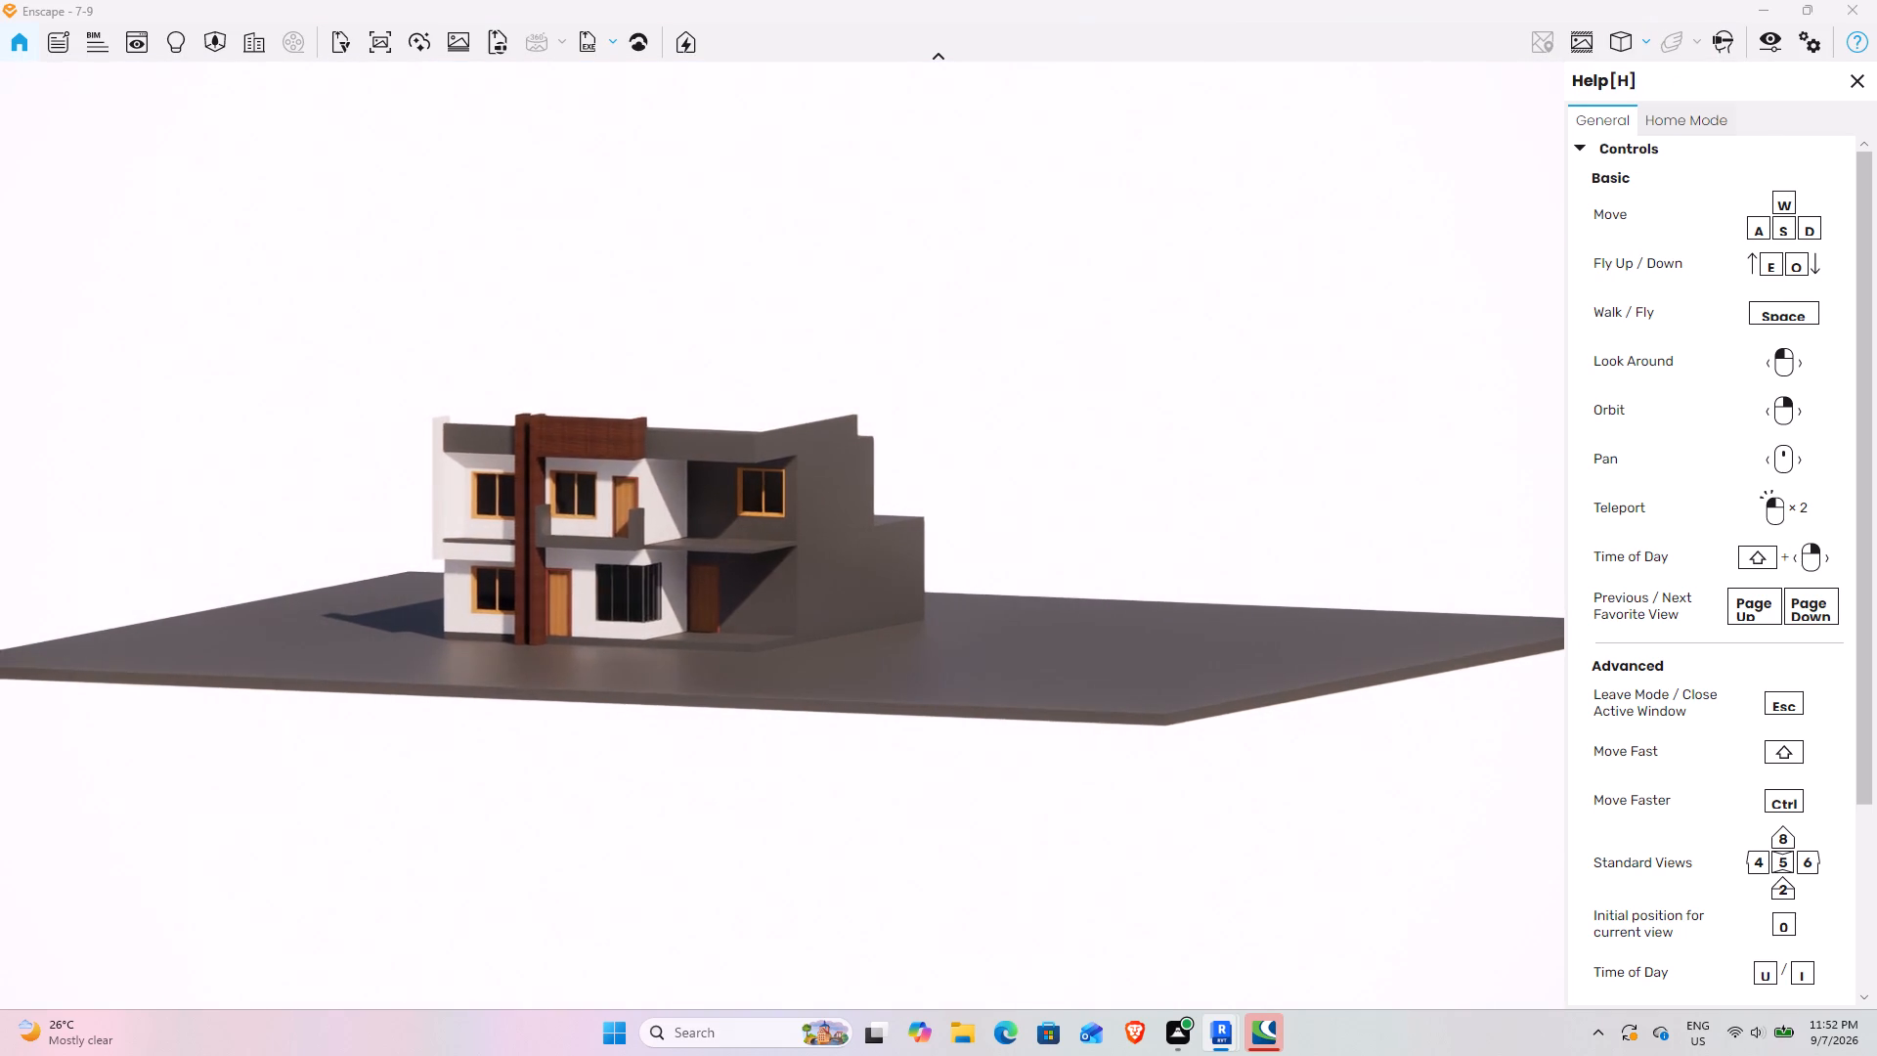
middle_click_drag(785, 535, 782, 535, "shift")
left_click_drag(413, 598, 782, 535)
left_click_drag(354, 598, 777, 539)
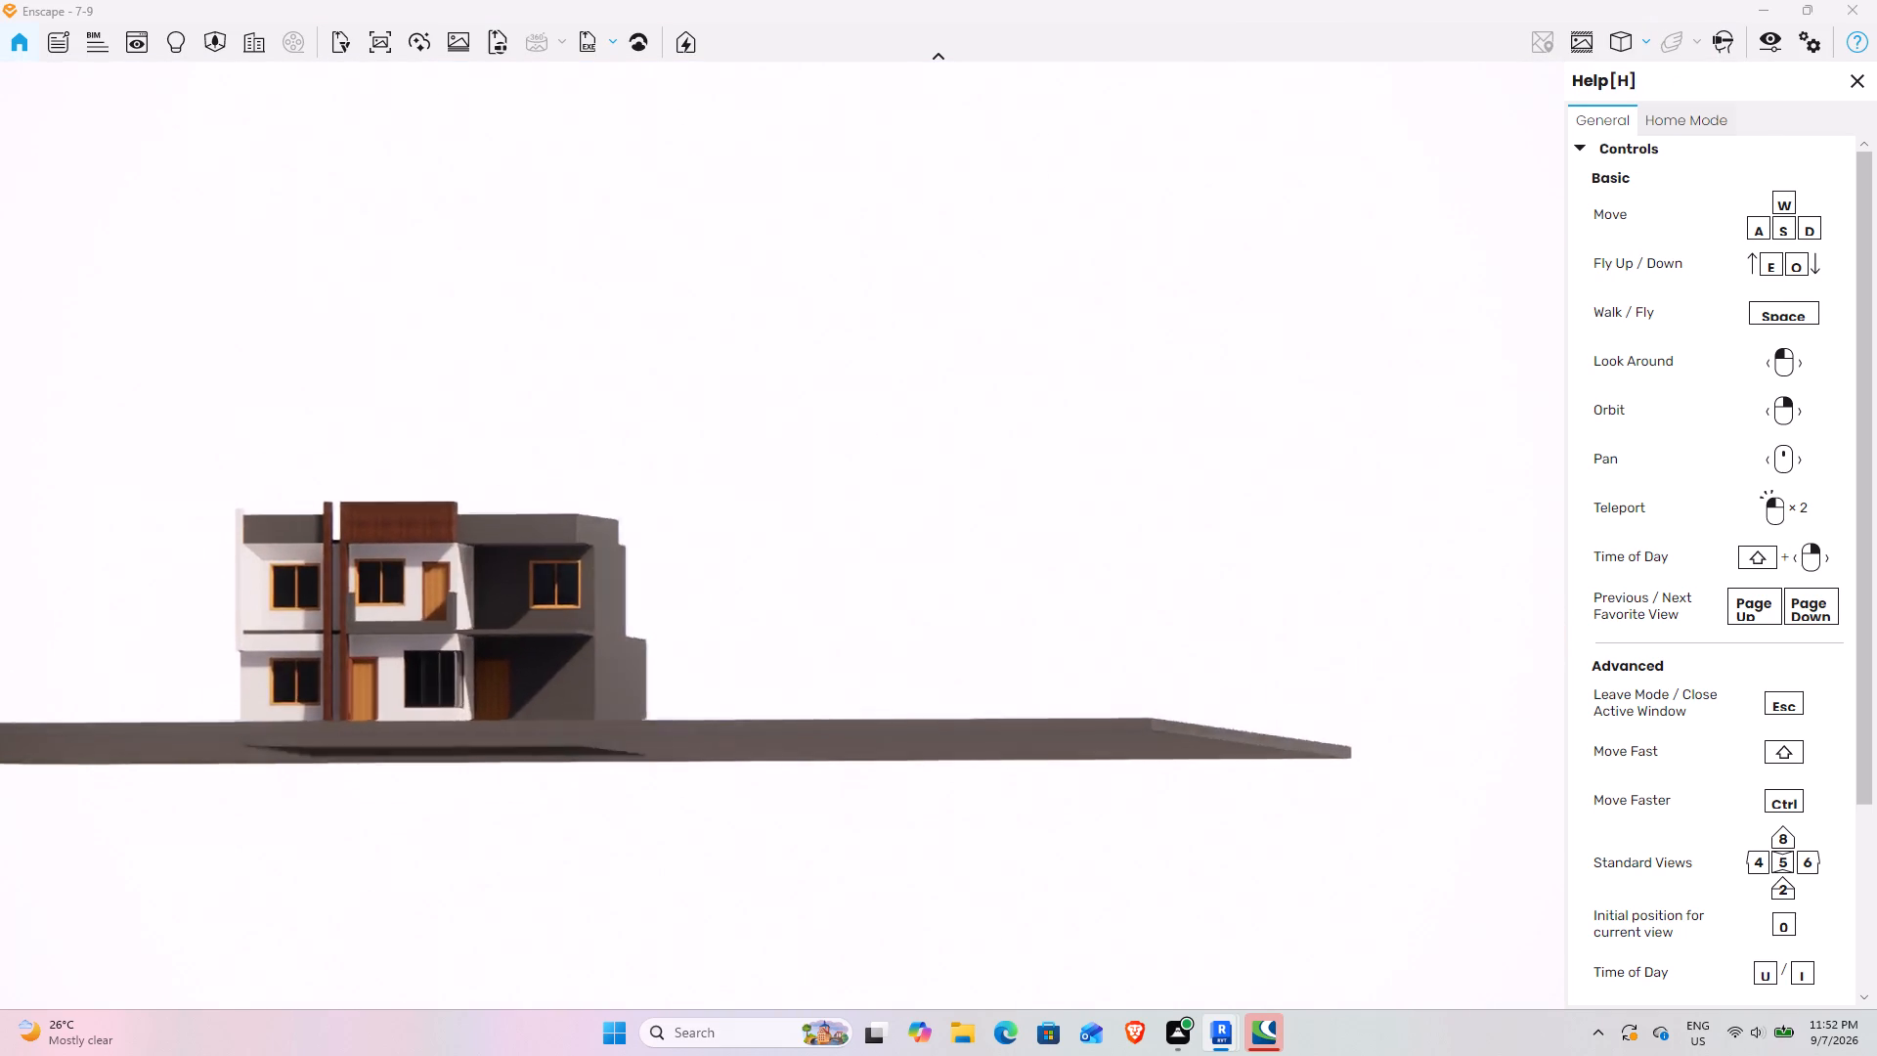
left_click_drag(777, 539, 782, 535)
right_click_drag(290, 504, 788, 531)
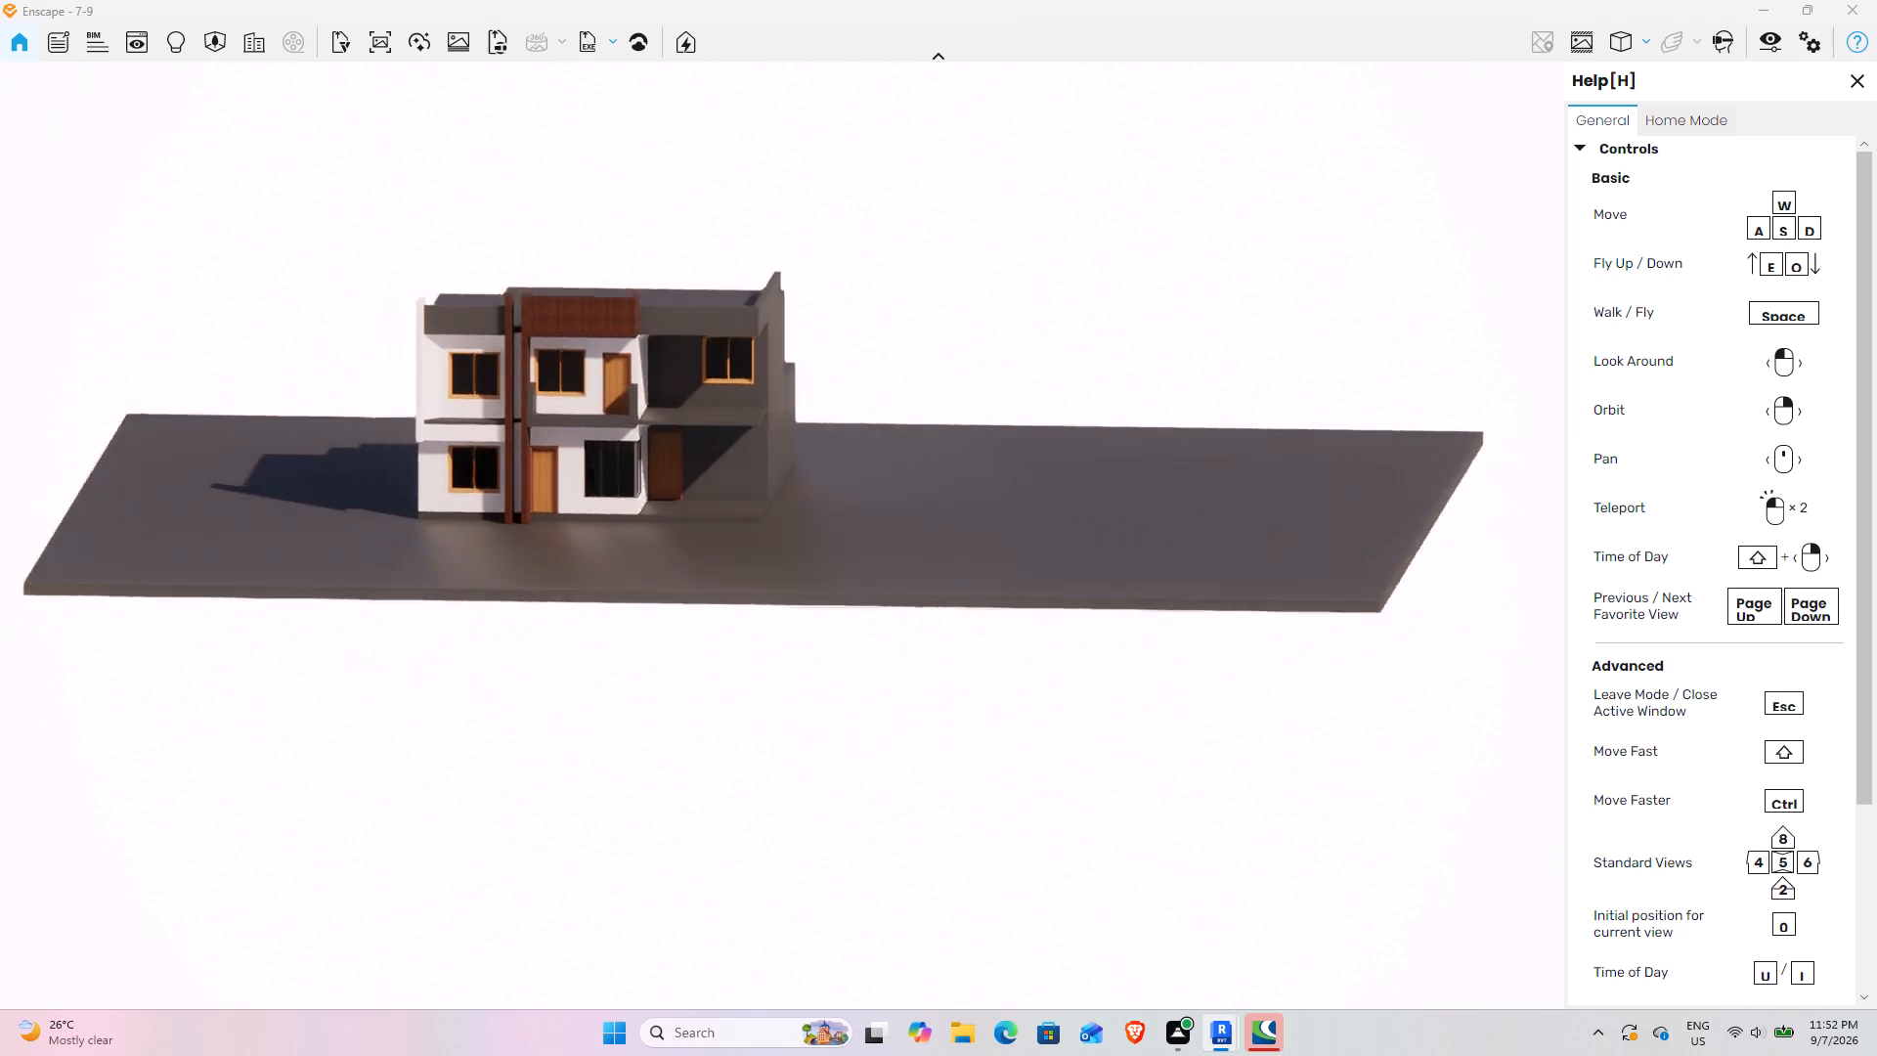
right_click_drag(788, 531, 785, 535)
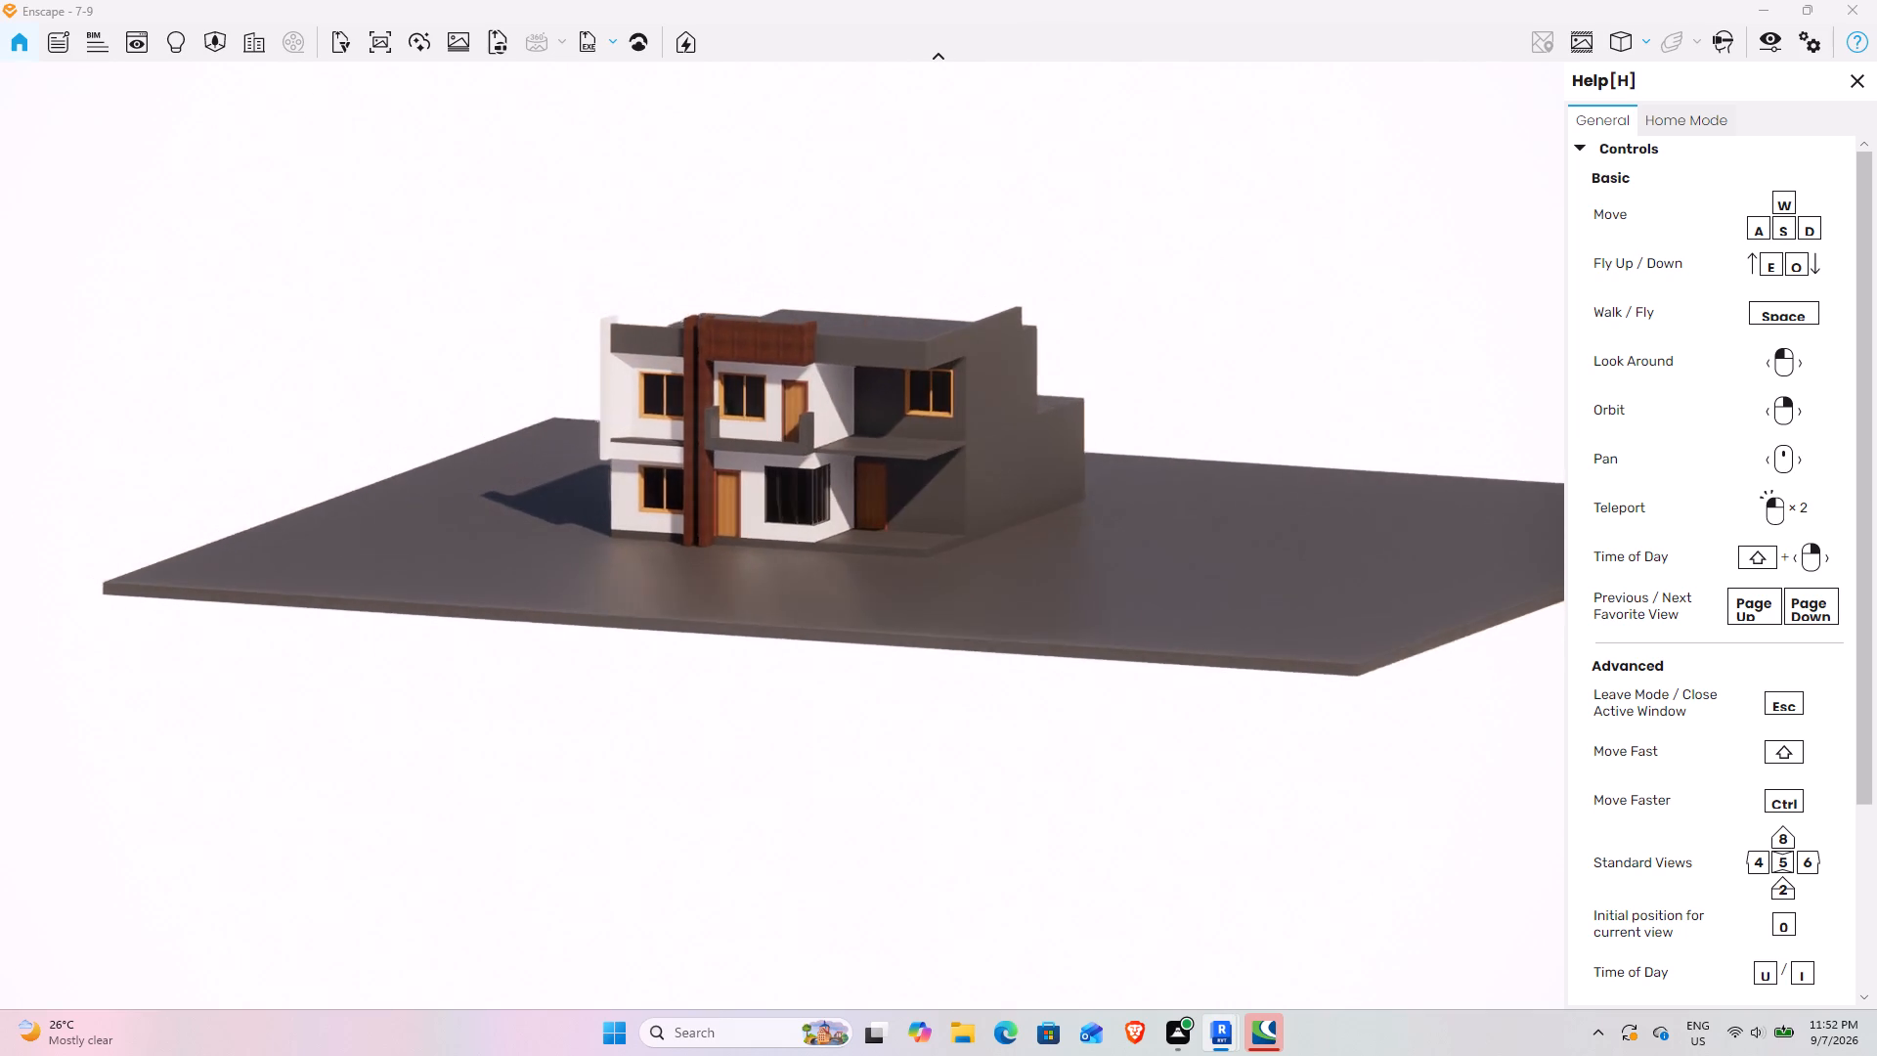
right_click_drag(785, 535, 782, 535)
left_click_drag(965, 413, 778, 536)
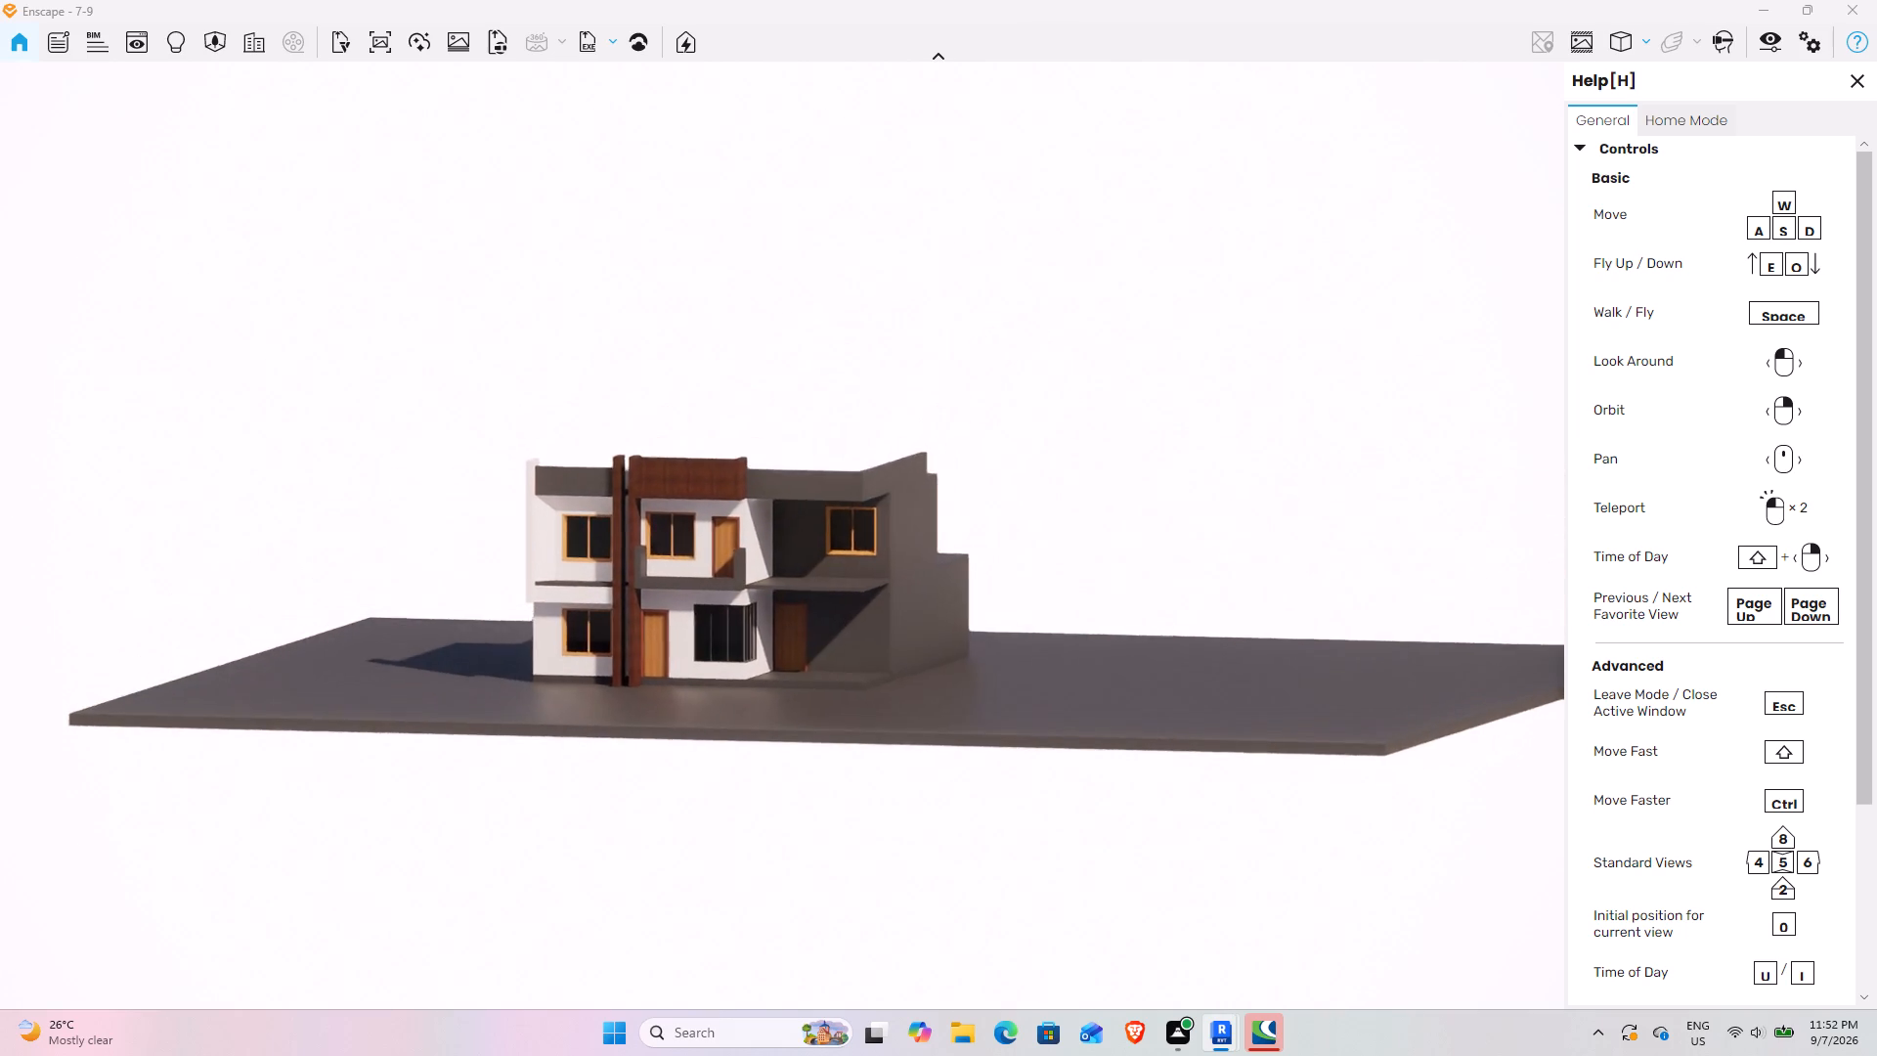
left_click_drag(778, 536, 782, 535)
scroll(939, 400, "up", 17)
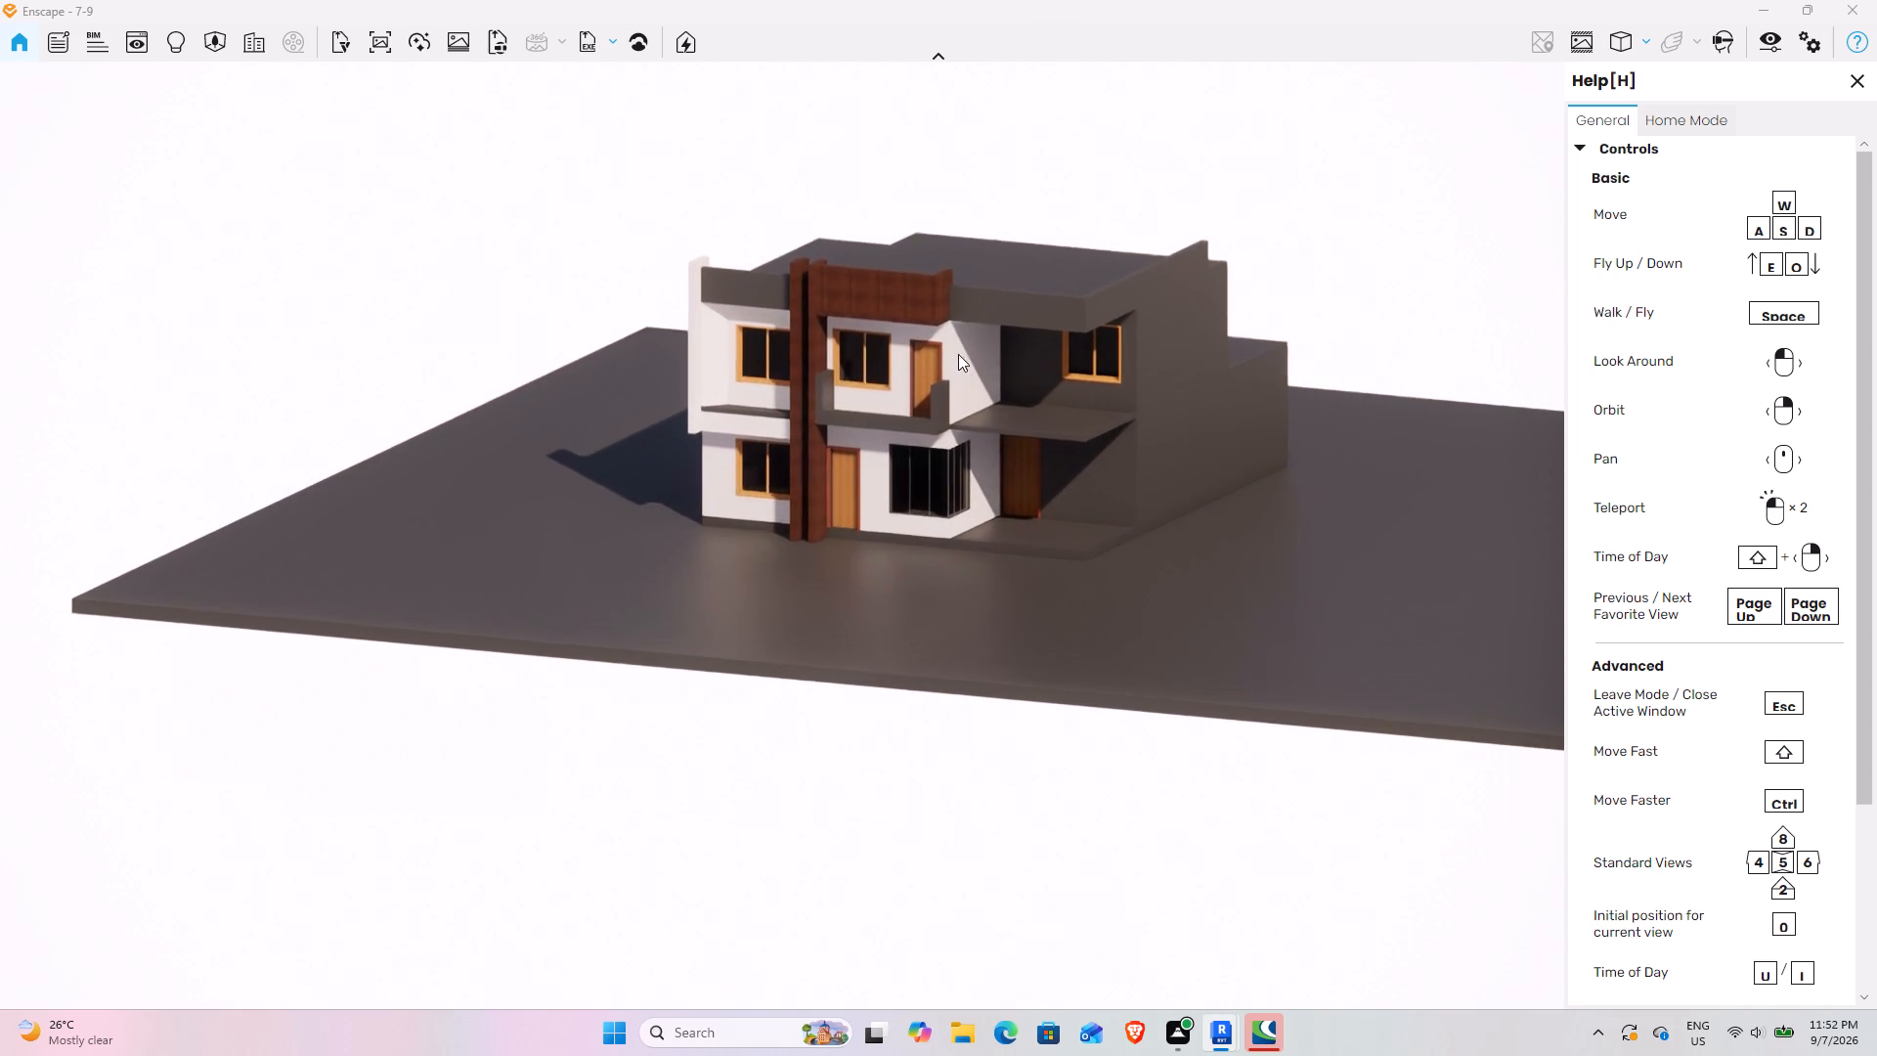
scroll(958, 354, "up", 4)
Examine the facade's fin walls, openings and balcony parapets closer up in orthographic projection, from above and from the front.
key("w")
key("w")
key("w")
key("w")
key("w")
key("w")
key("w")
key("w")
key("w")
key("w")
key("w")
key("w")
key("w")
key("w")
key("w")
key("w")
key("w")
key("w")
key("w")
key("w")
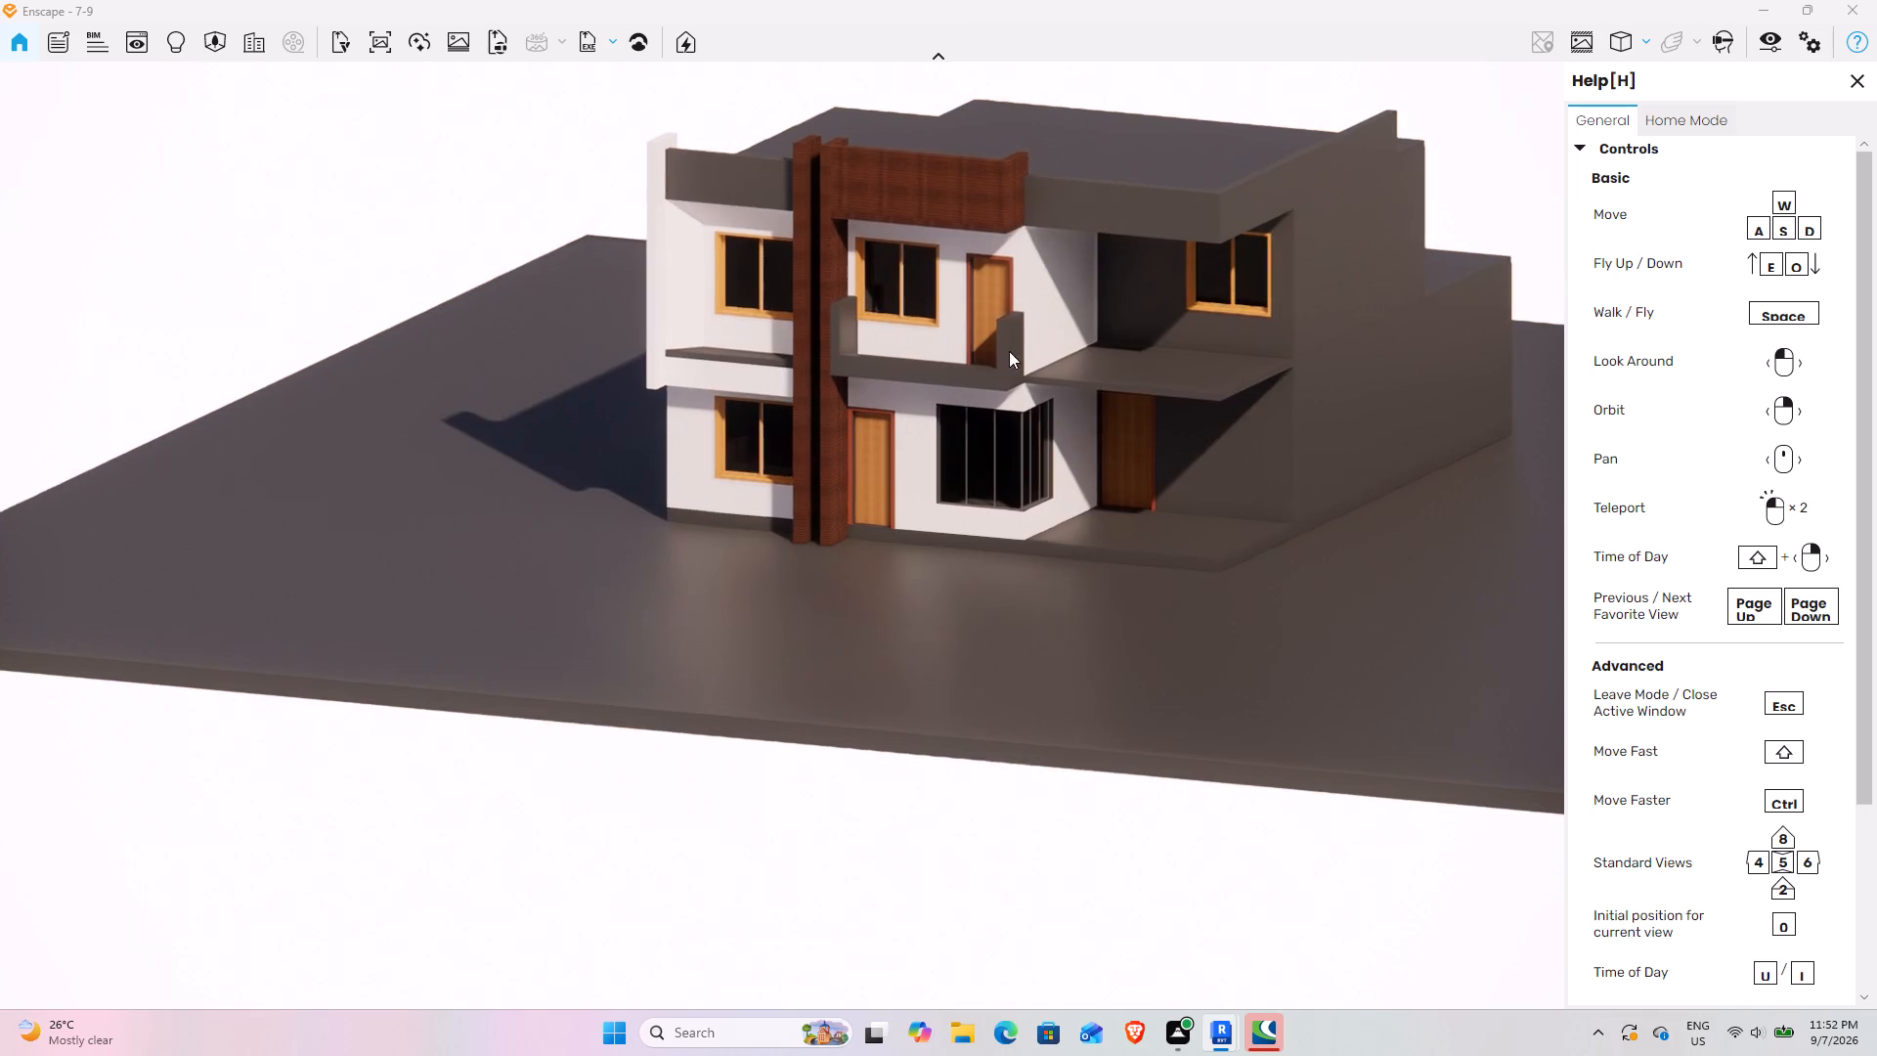
right_click_drag(888, 535, 783, 535)
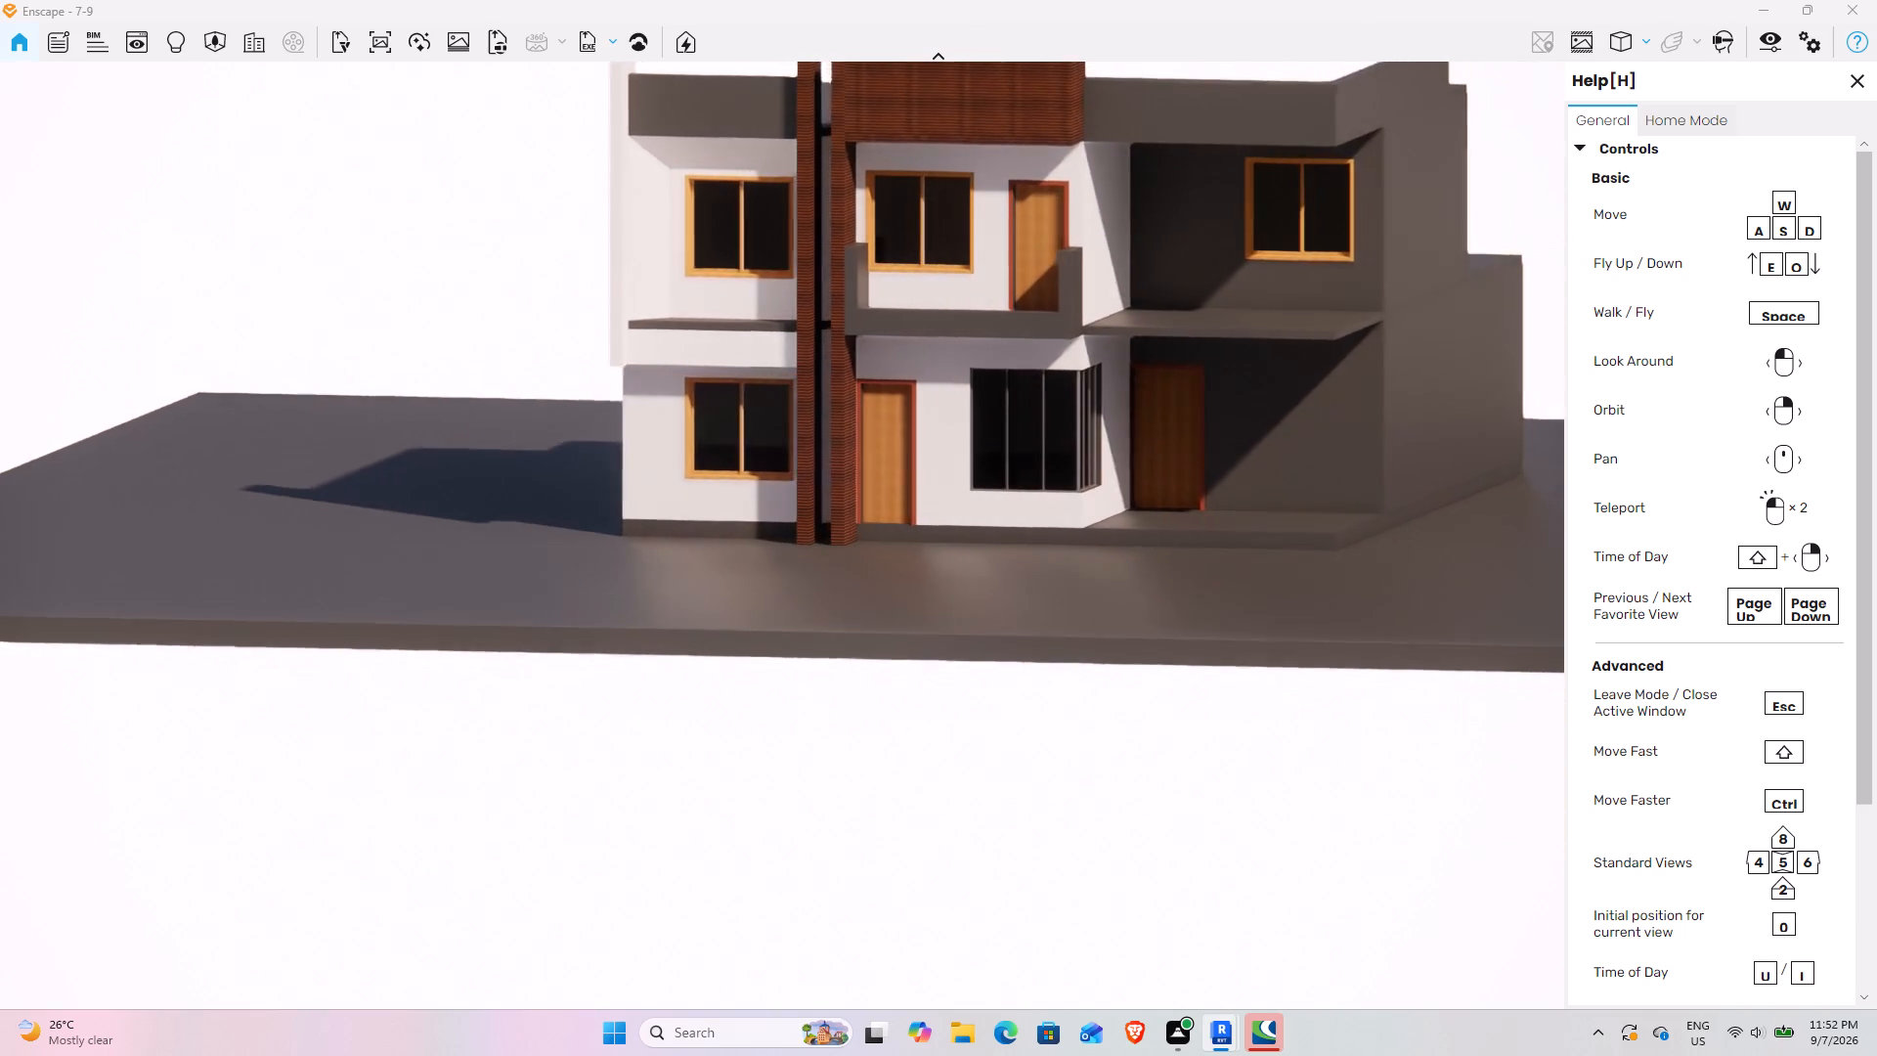
right_click_drag(783, 535, 779, 536)
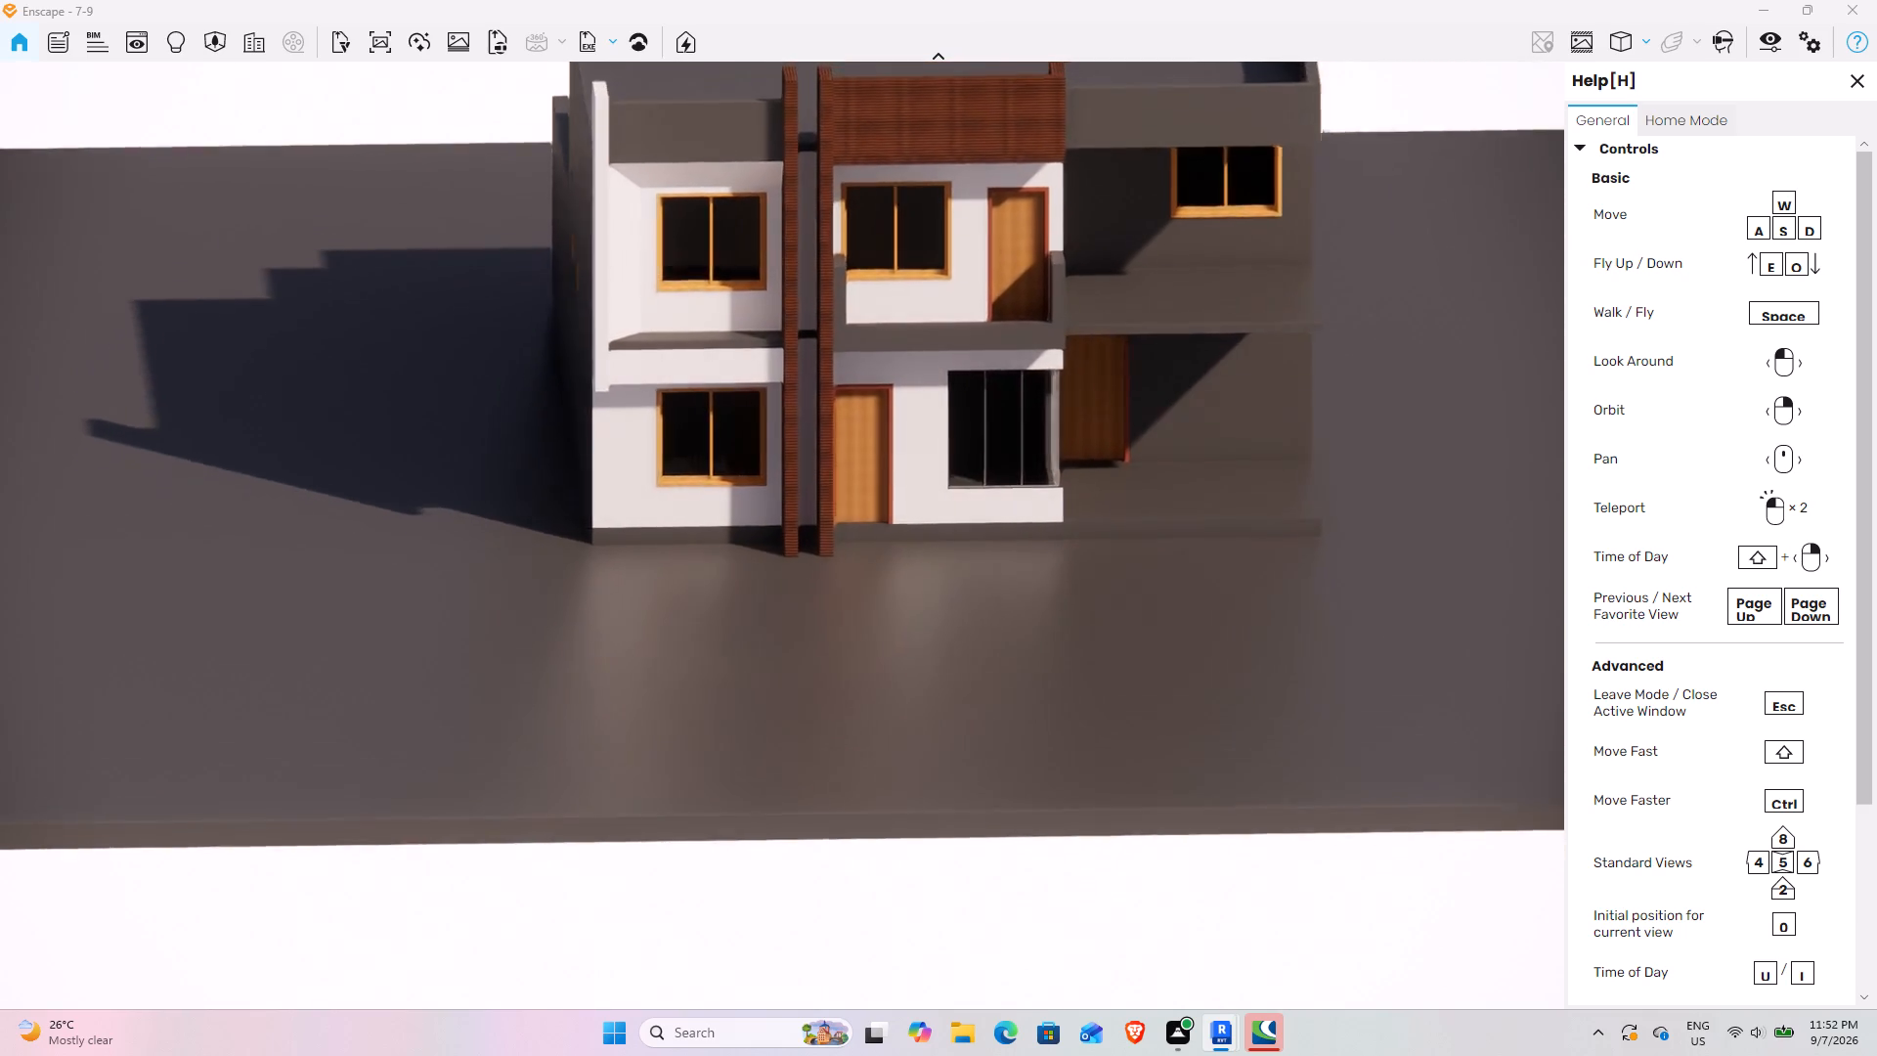
right_click_drag(779, 536, 782, 535)
left_click_drag(1057, 262, 779, 534)
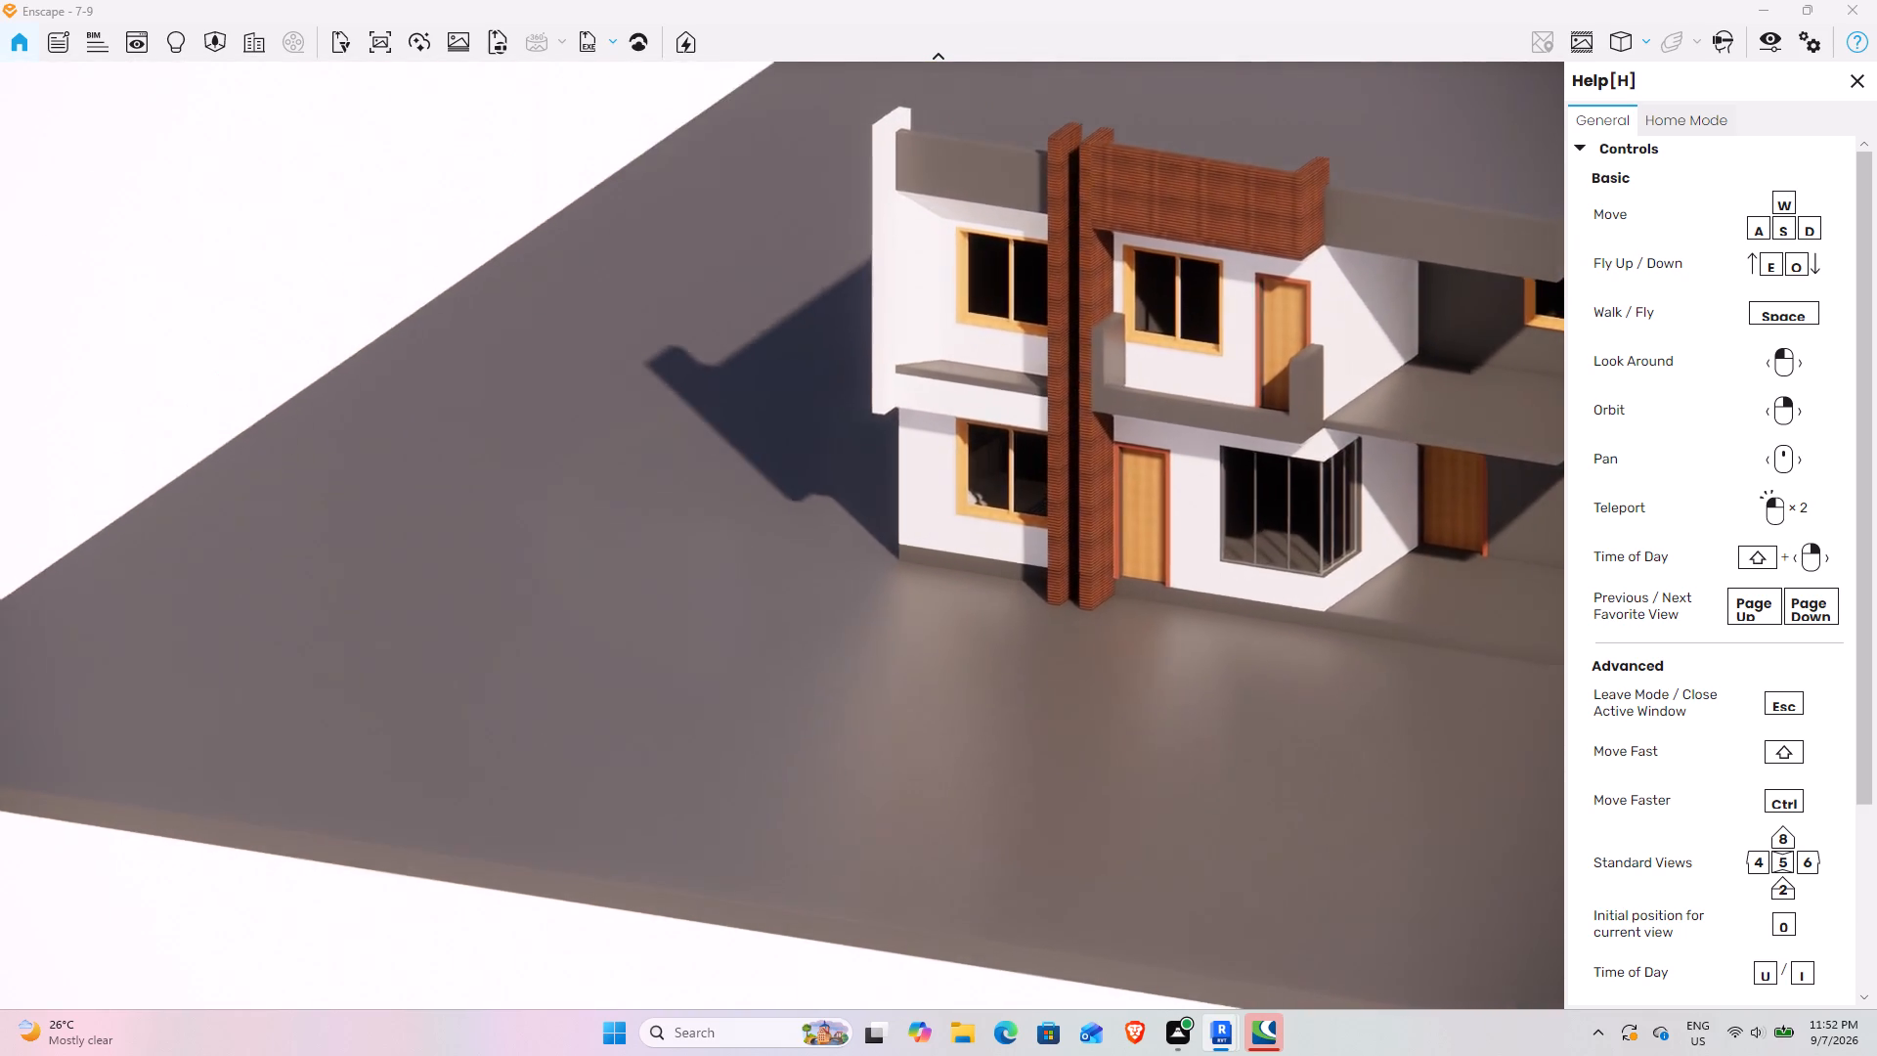
left_click_drag(779, 534, 782, 535)
right_click_drag(956, 347, 783, 532)
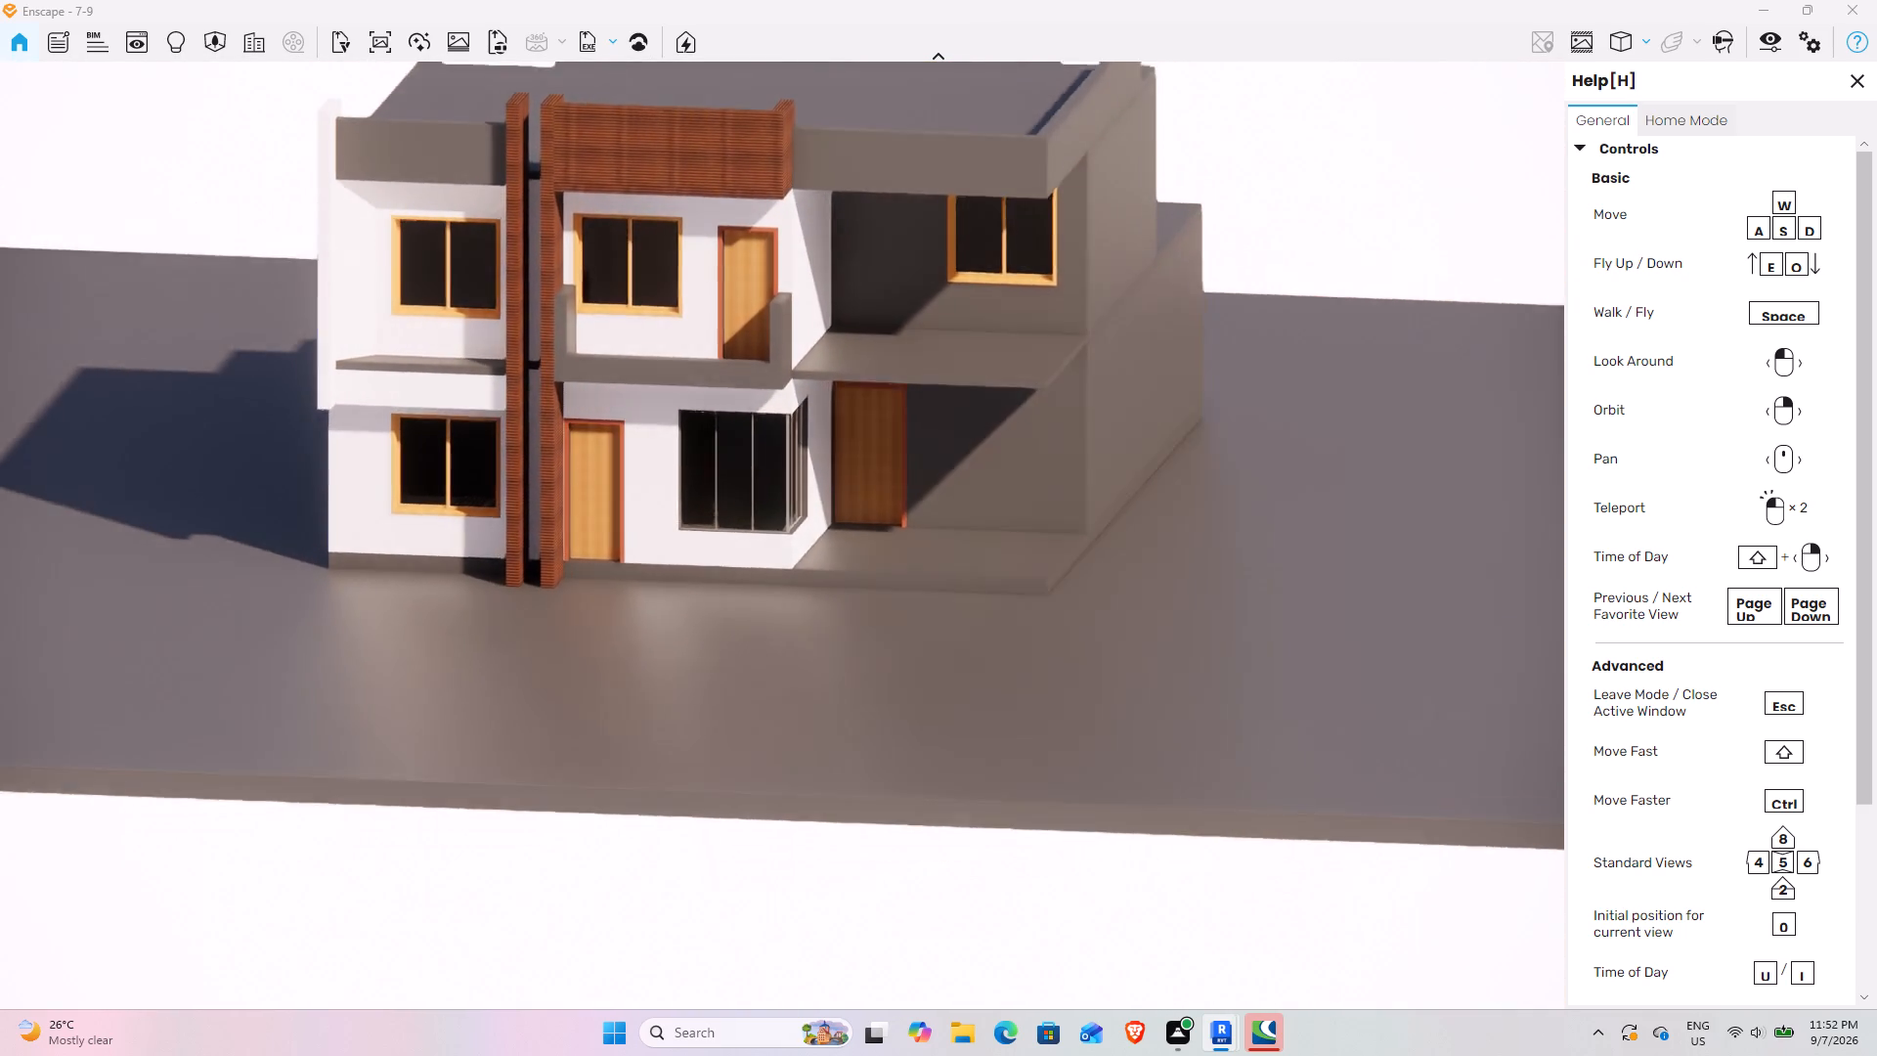
right_click_drag(783, 532, 782, 535)
middle_click_drag(794, 192, 782, 543)
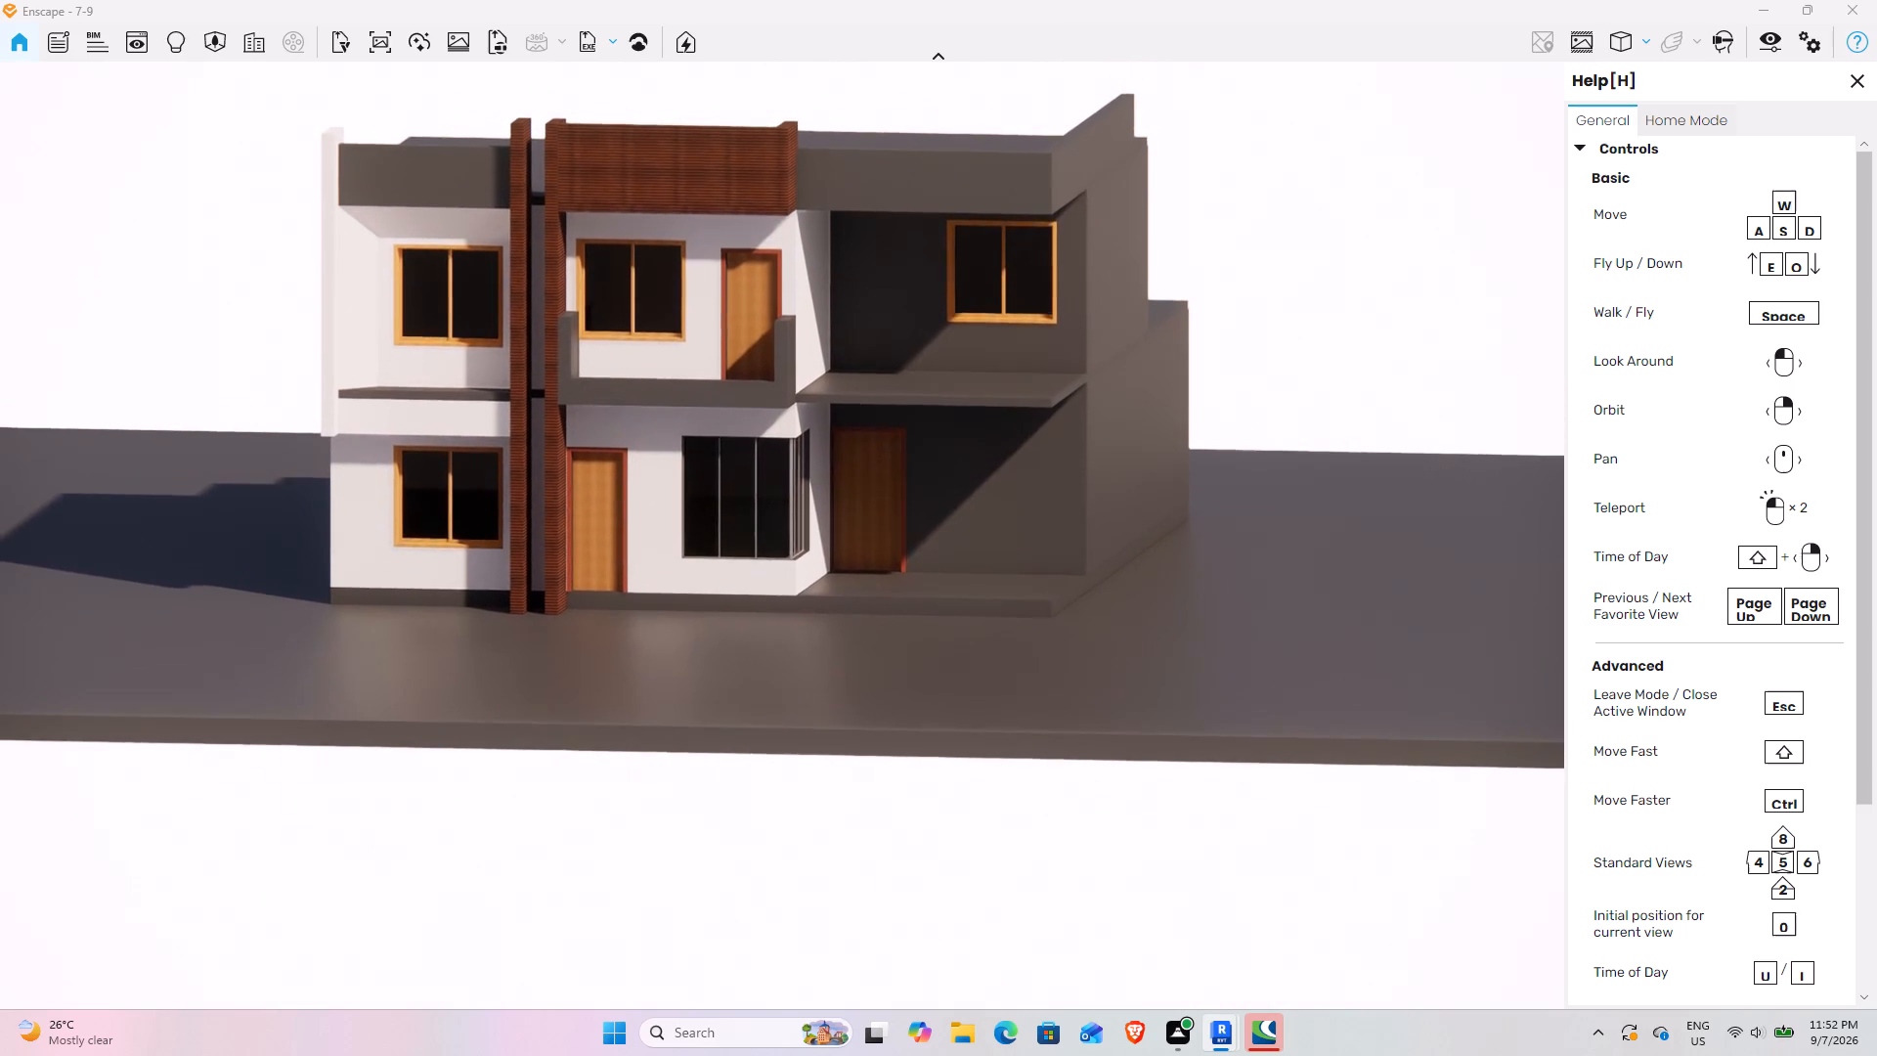
middle_click_drag(782, 543, 782, 535)
left_click_drag(871, 459, 781, 534)
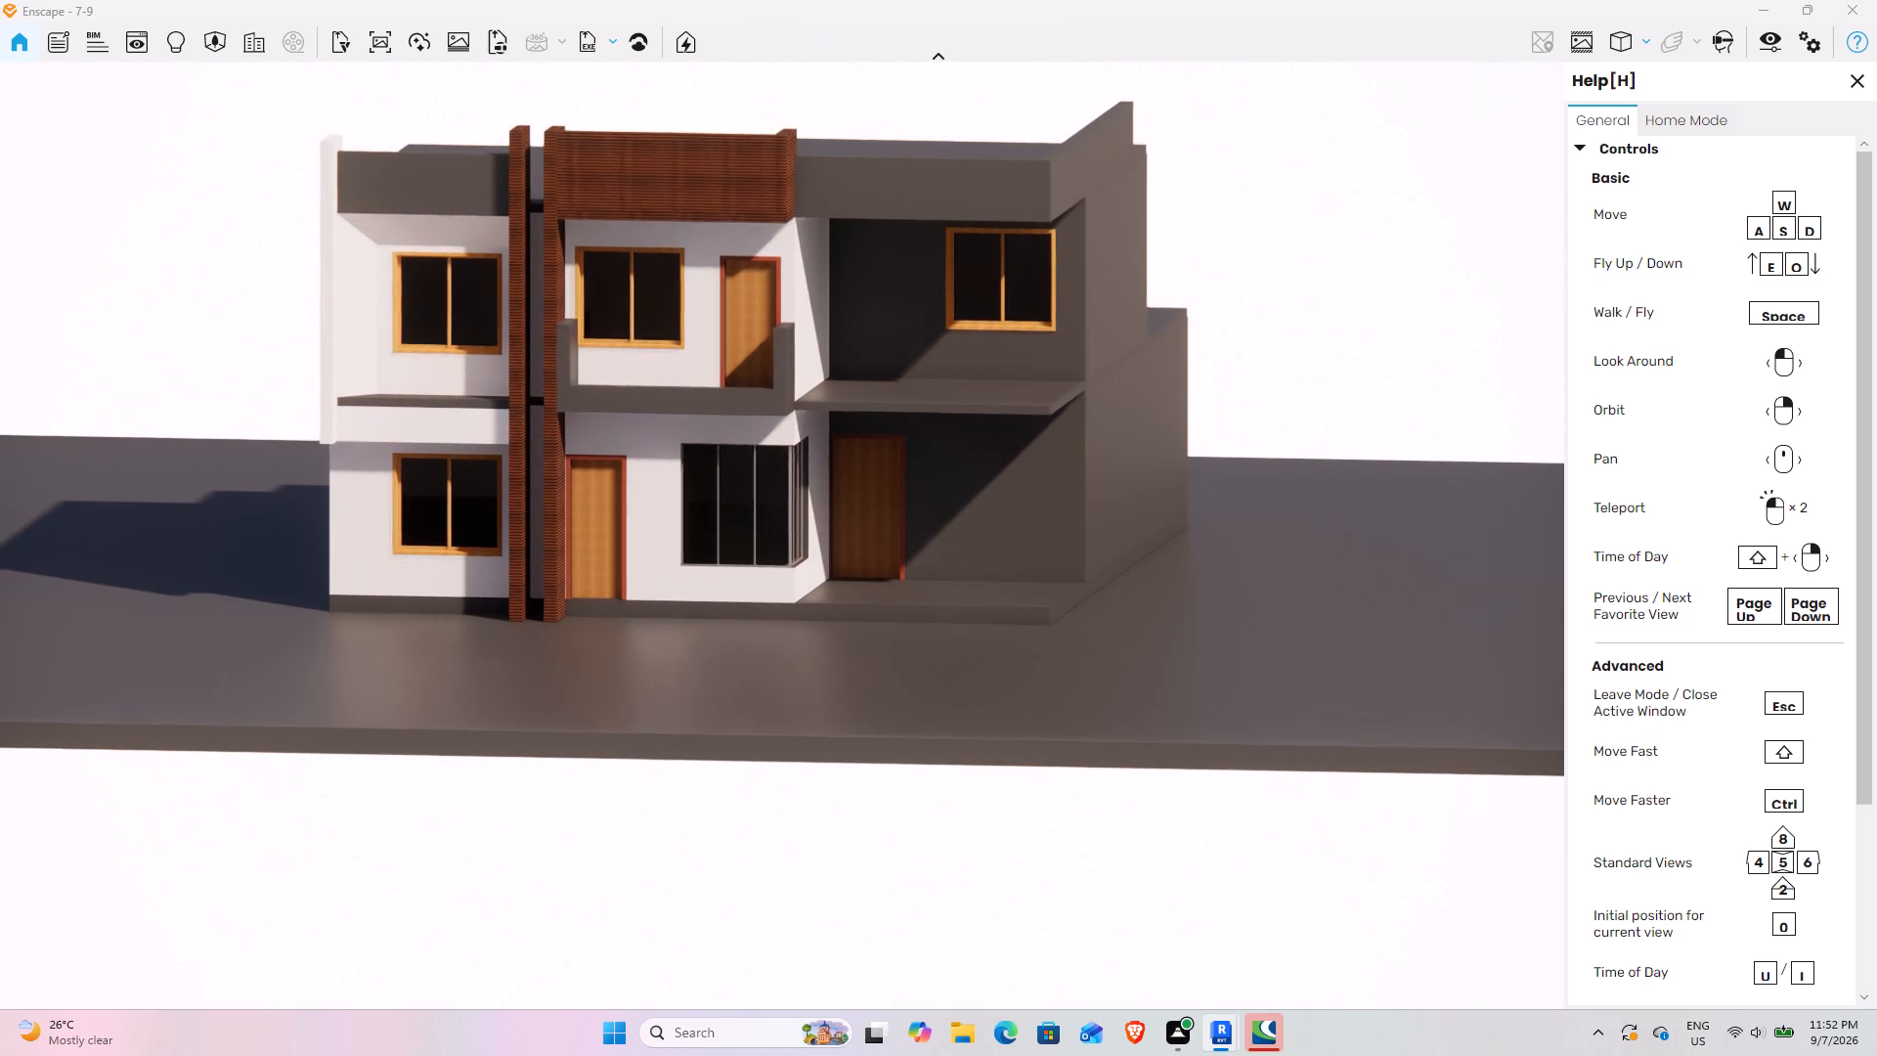
left_click_drag(781, 534, 782, 535)
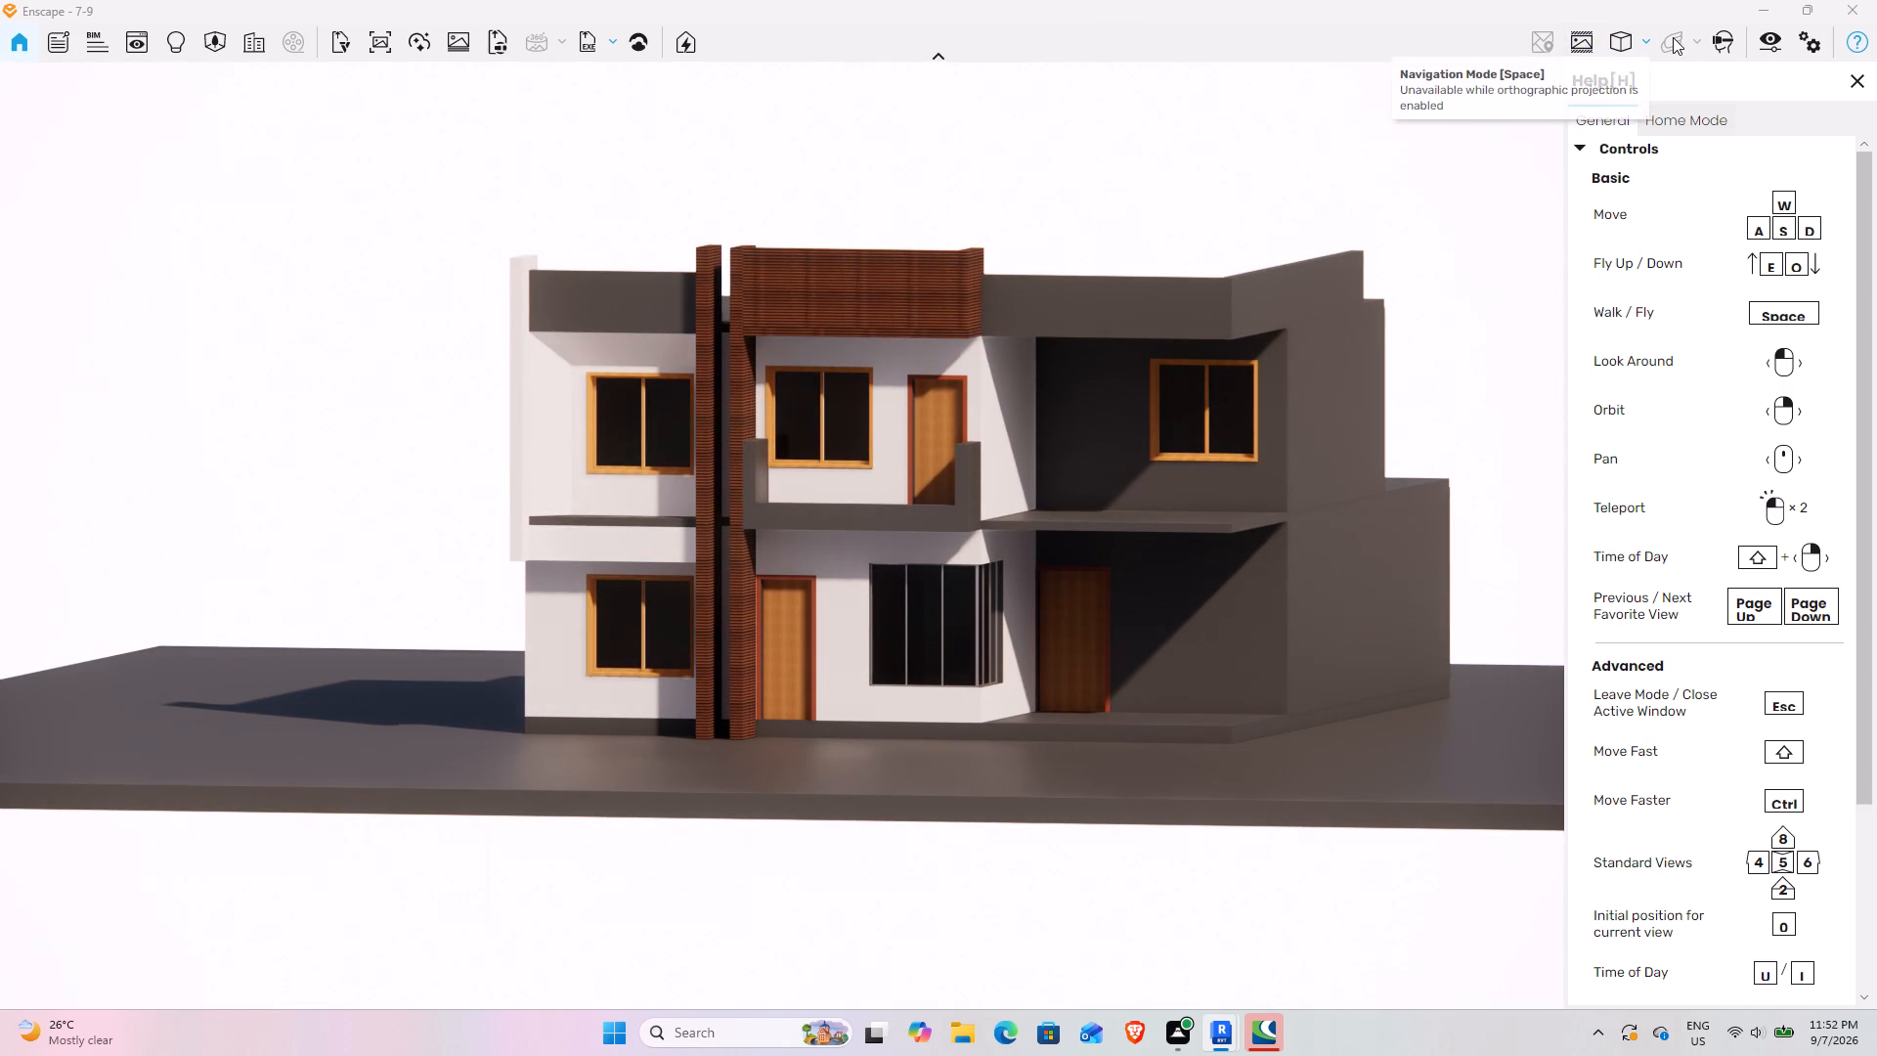
Switch the render's projection back to Perspective and frame the front facade.
left_click(1444, 273)
left_click(1626, 35)
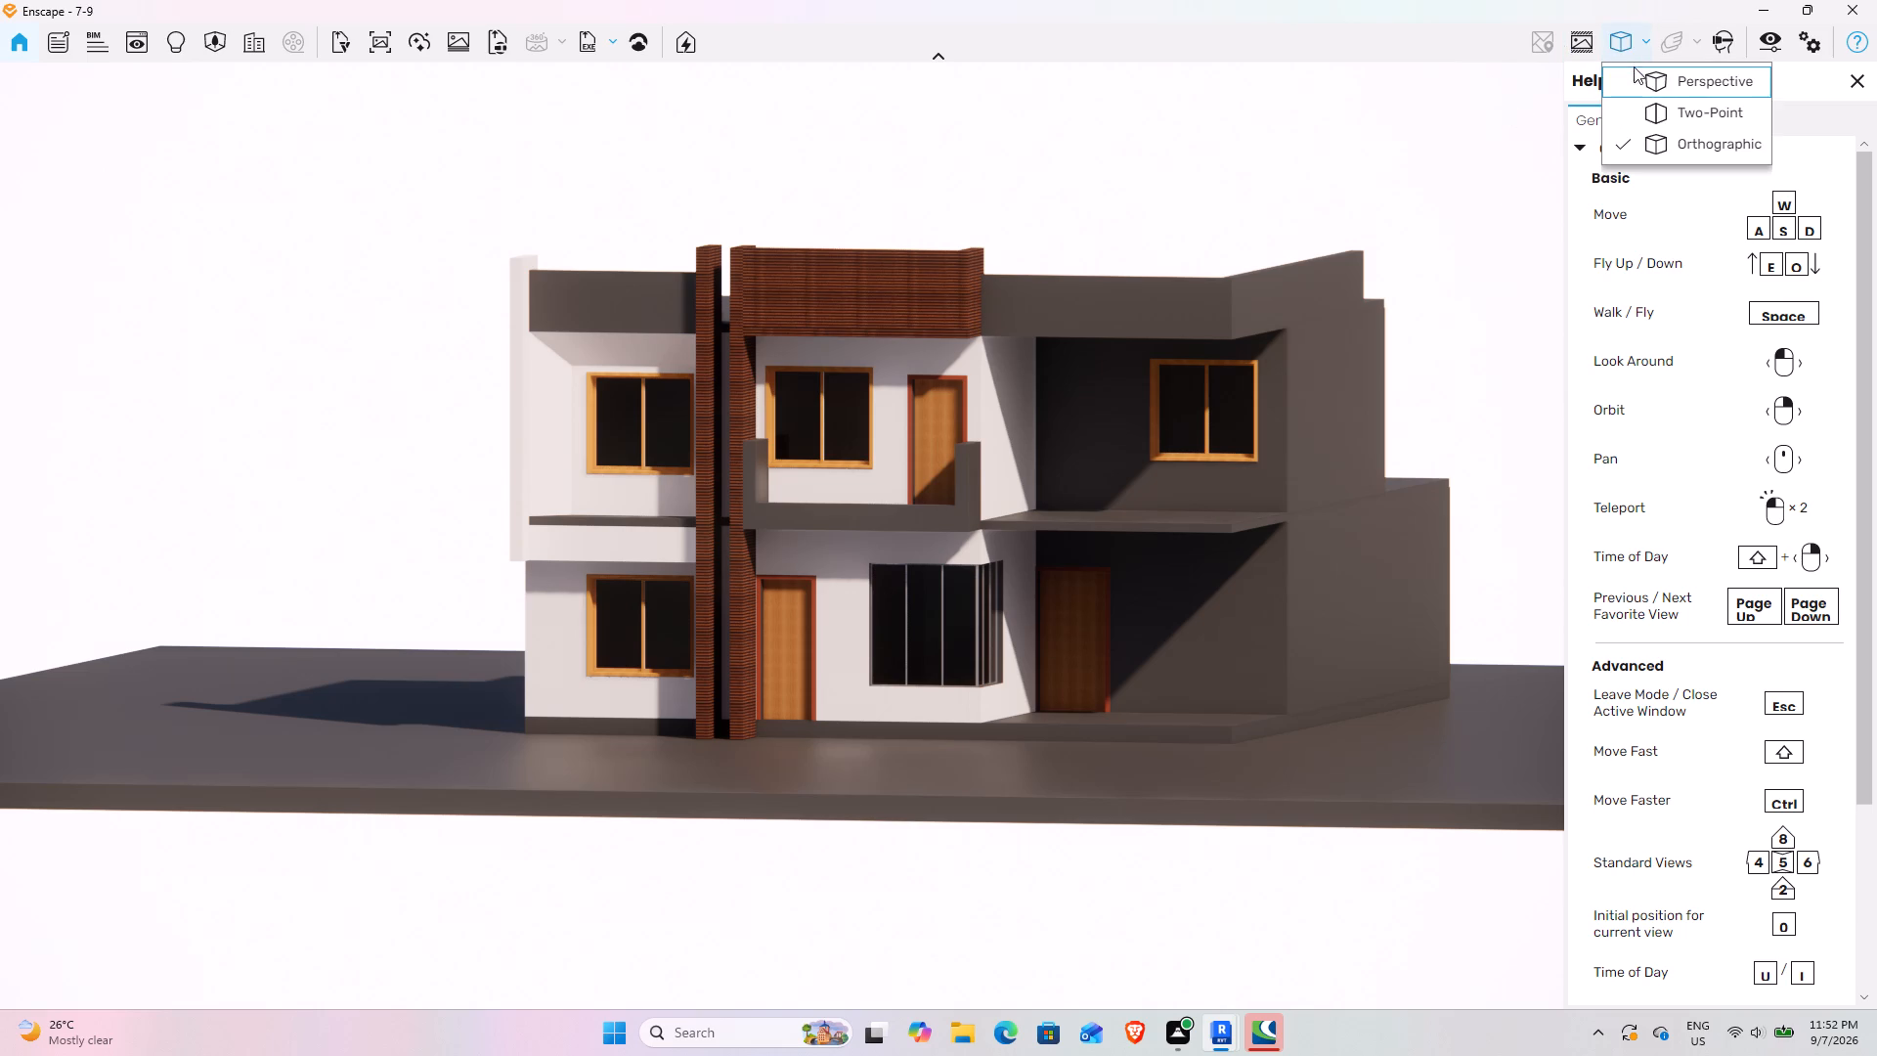
left_click(1704, 93)
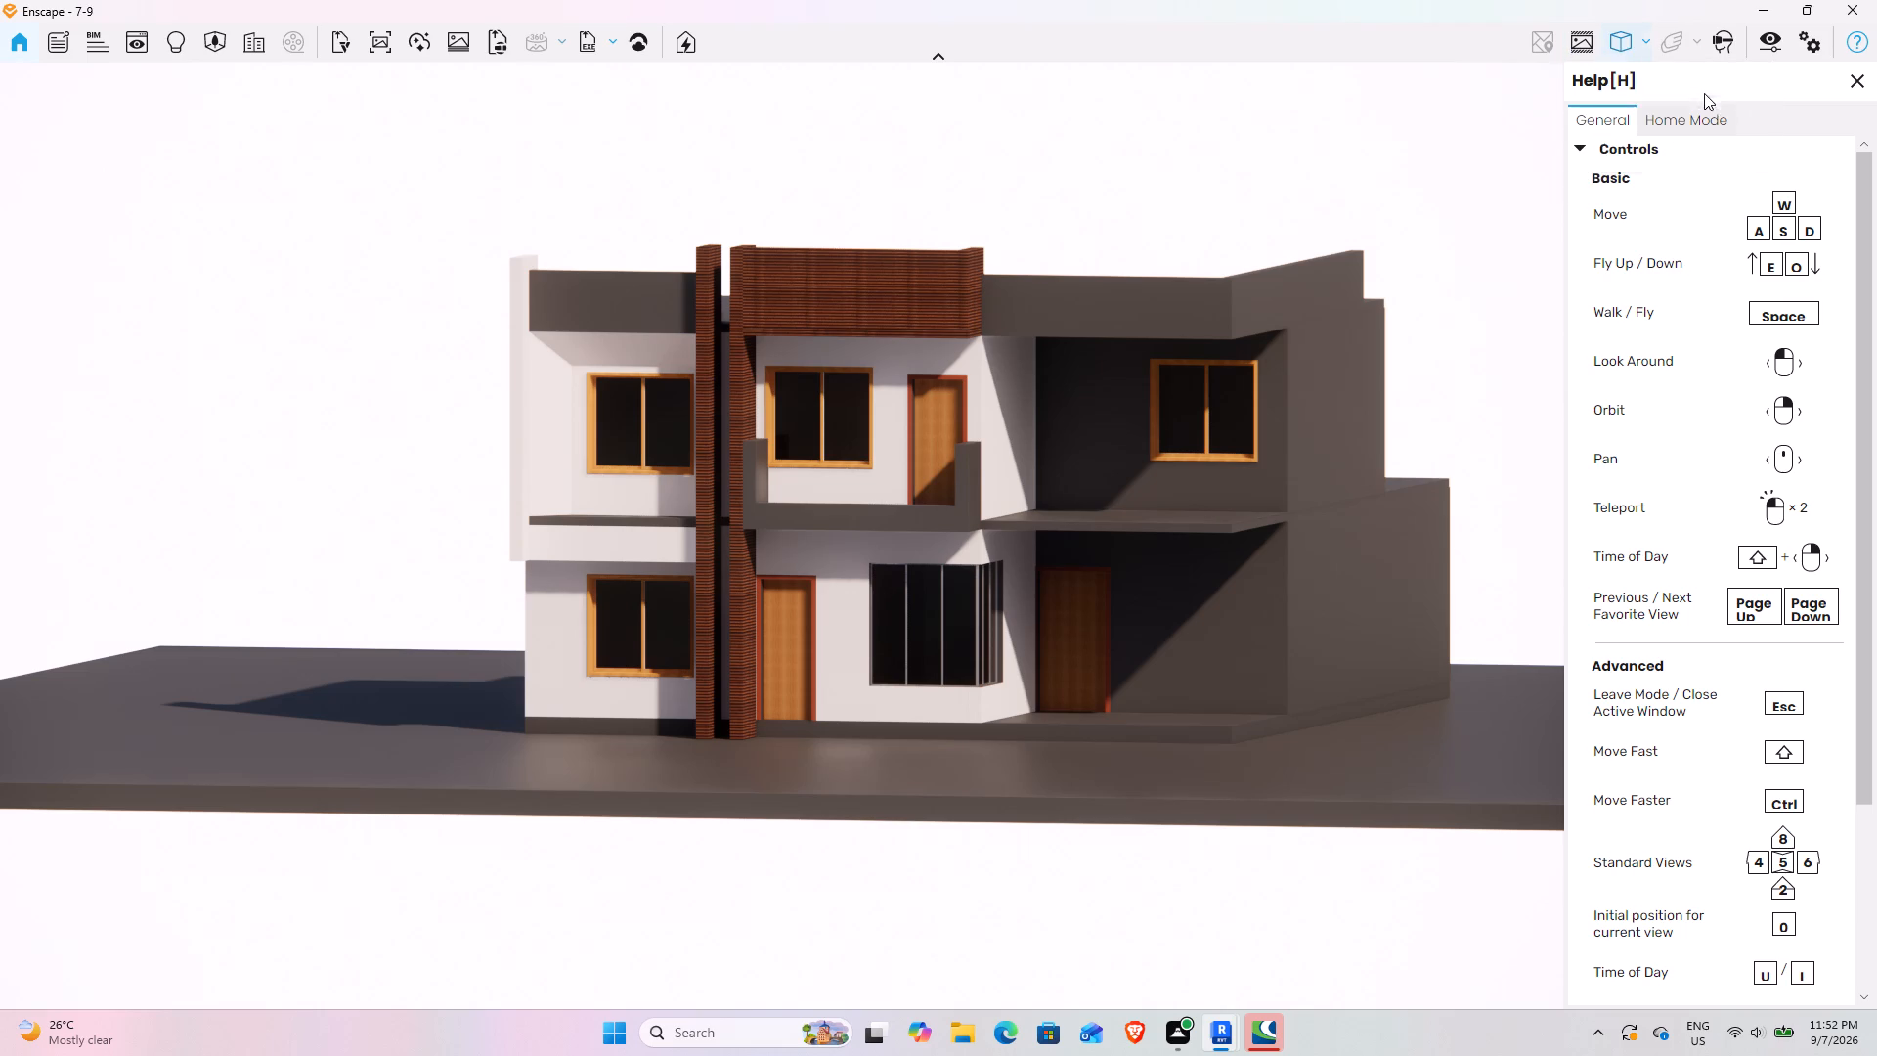
scroll(924, 506, "up", 17)
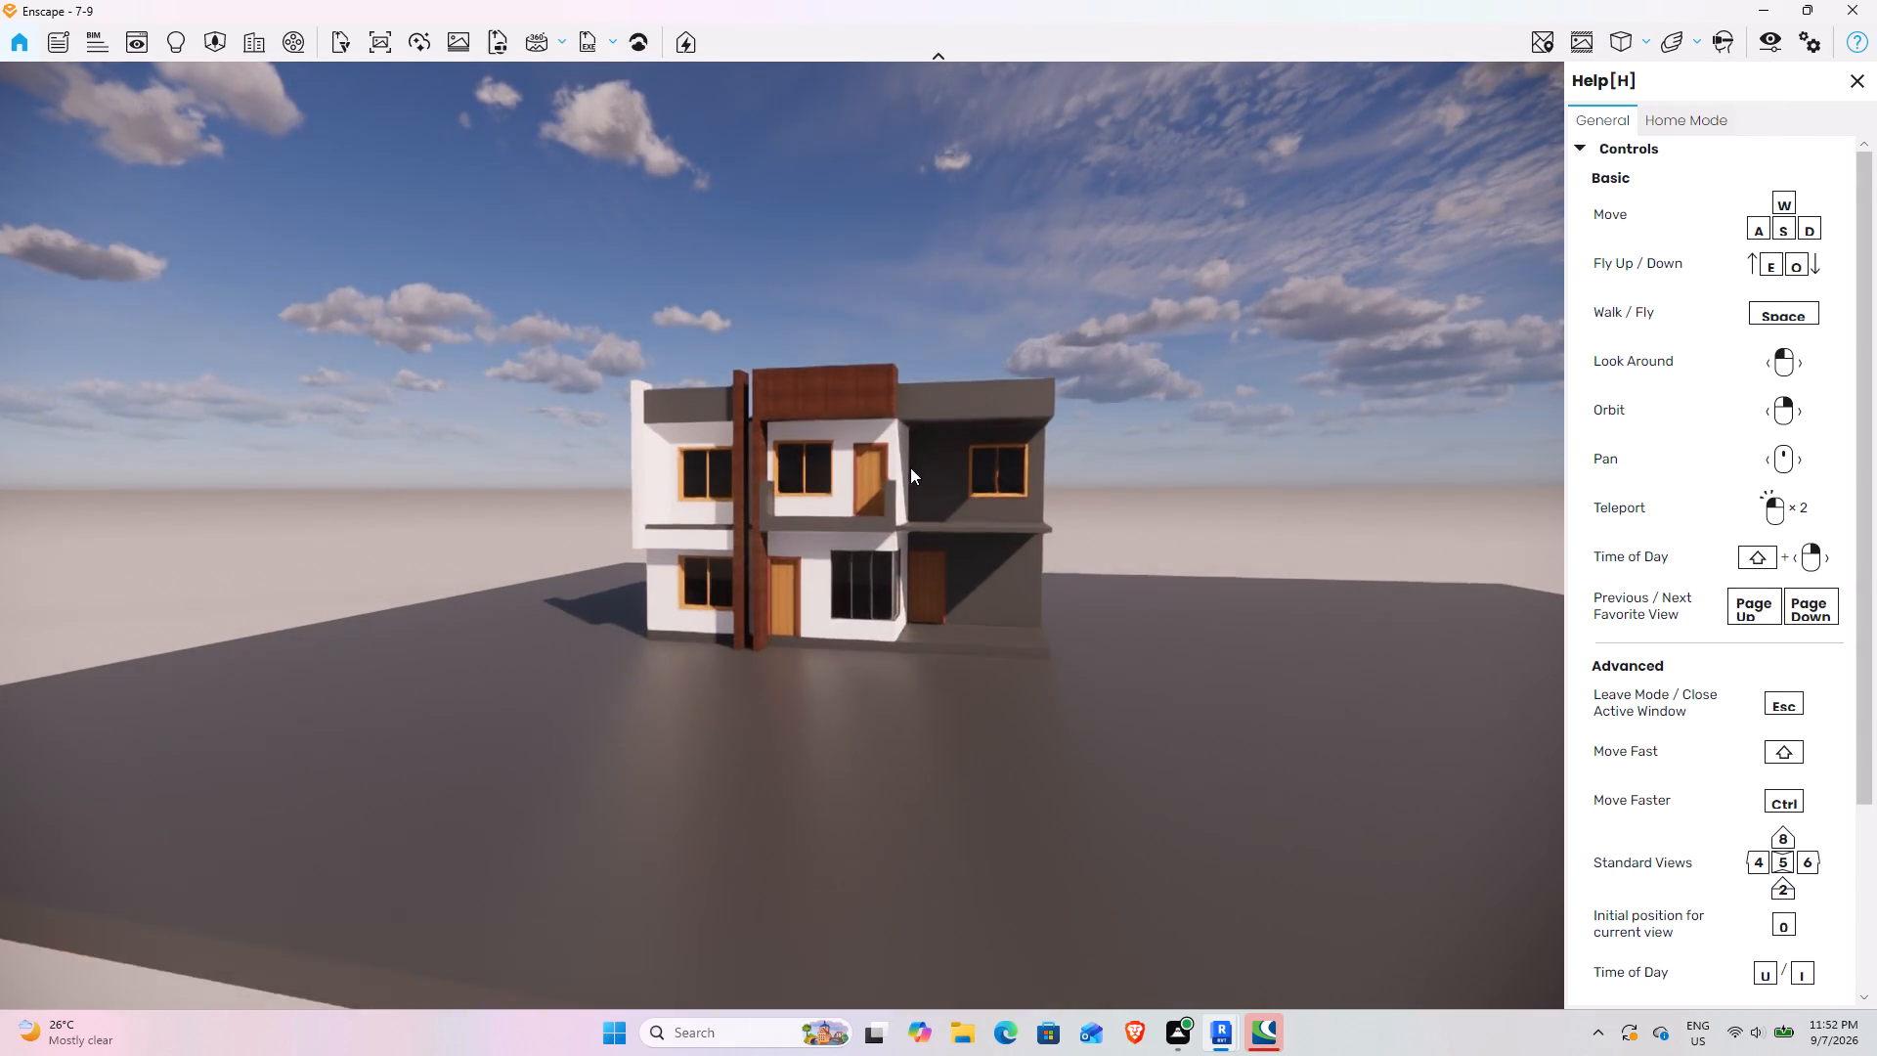
scroll(910, 467, "up", 15)
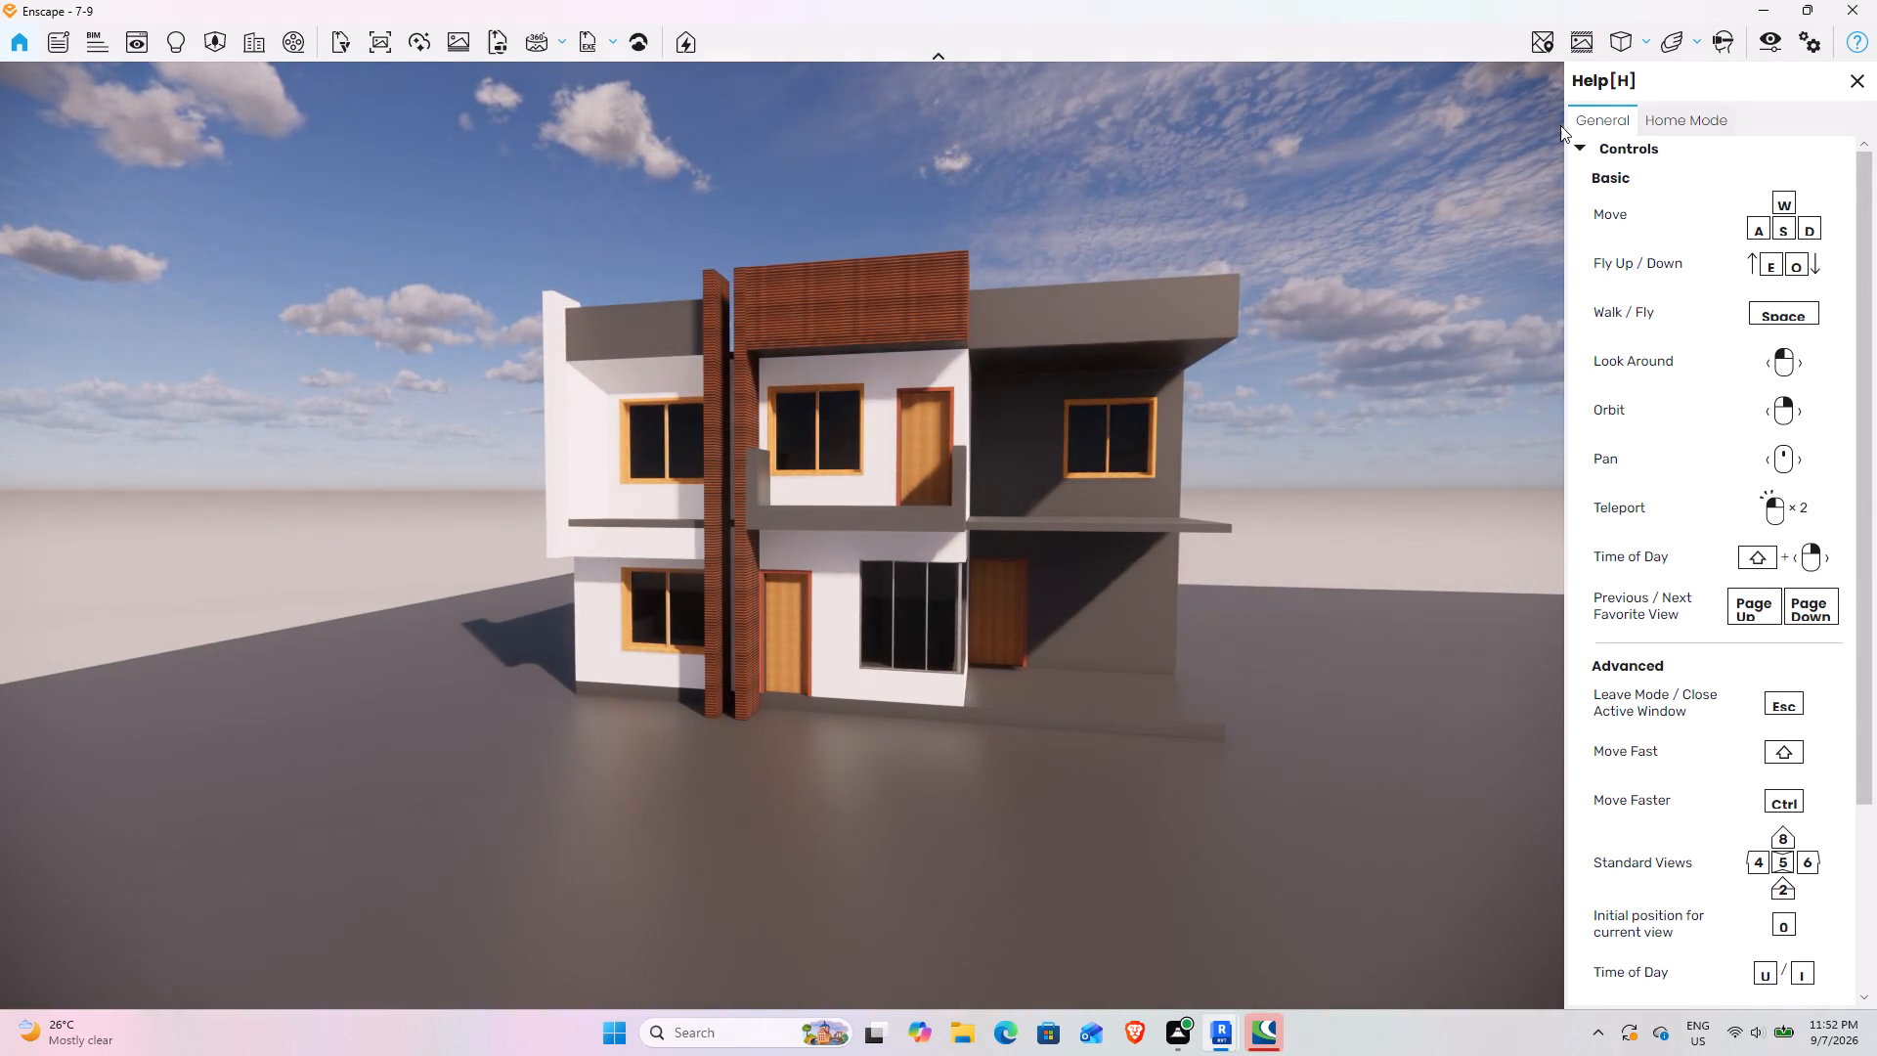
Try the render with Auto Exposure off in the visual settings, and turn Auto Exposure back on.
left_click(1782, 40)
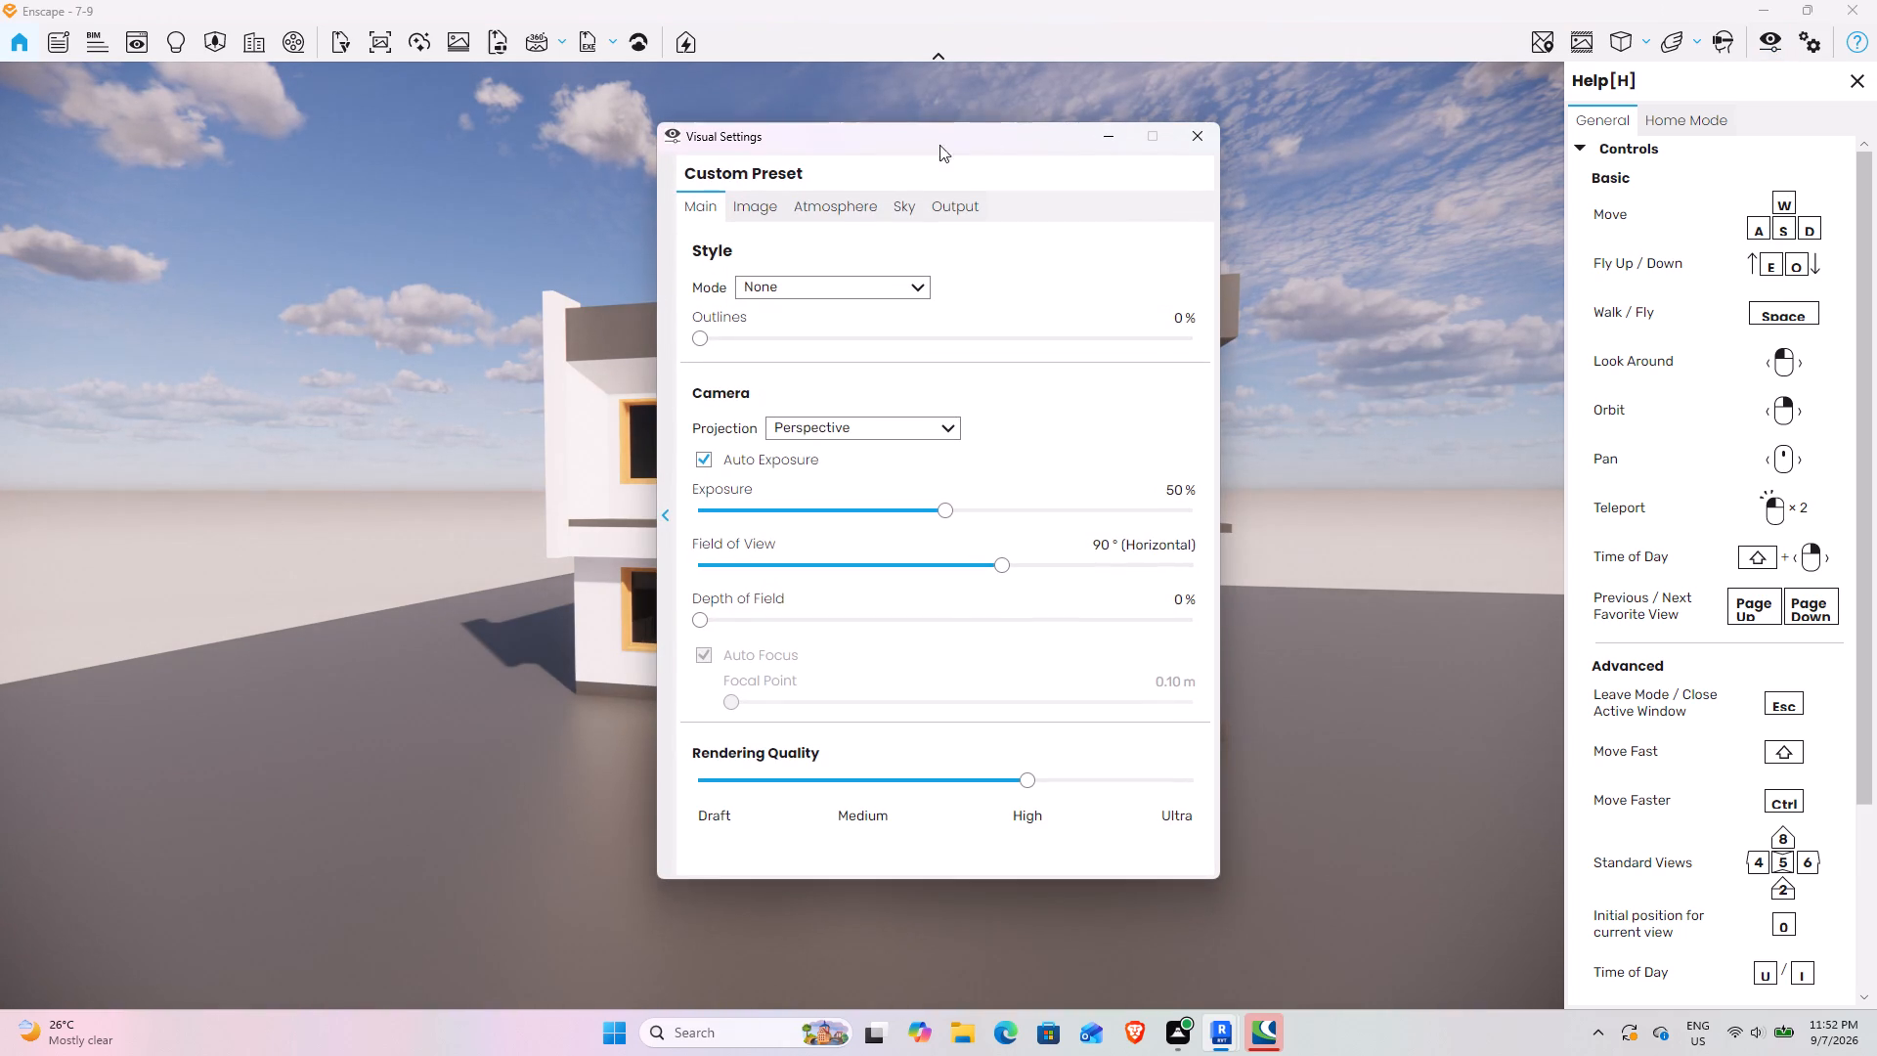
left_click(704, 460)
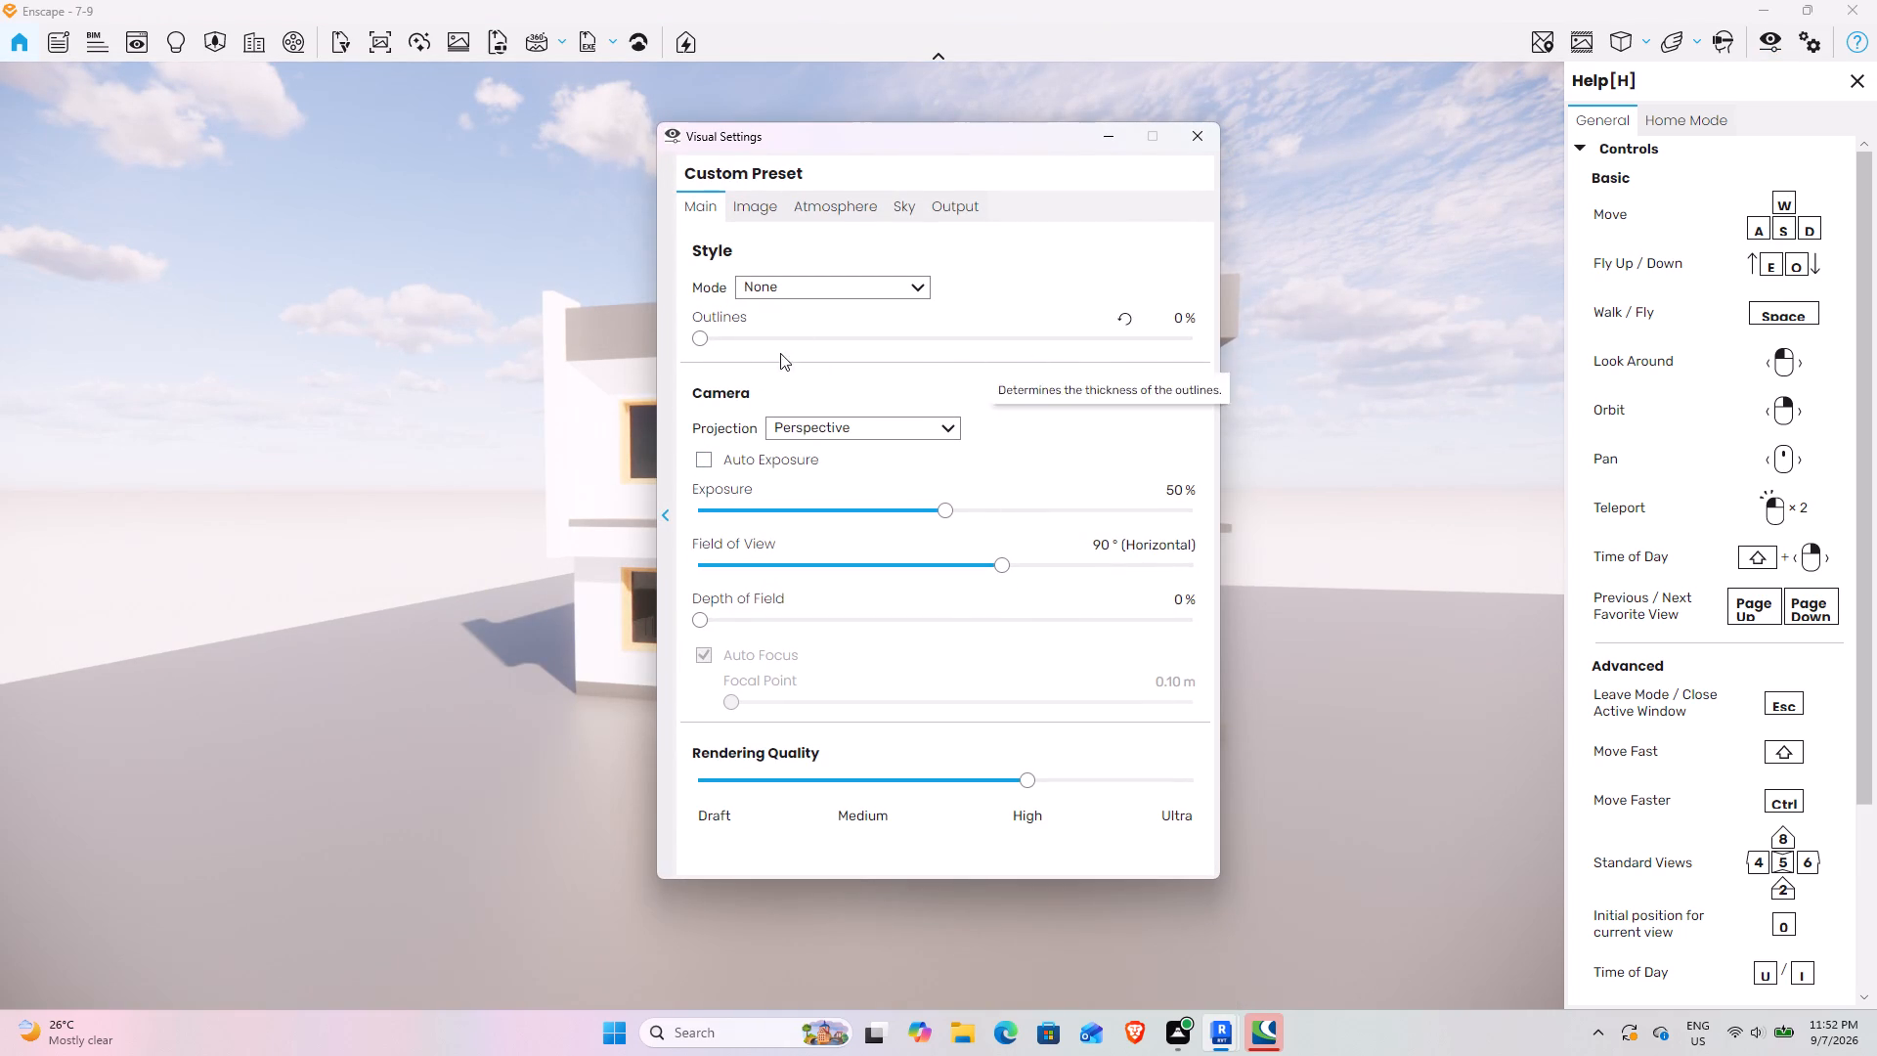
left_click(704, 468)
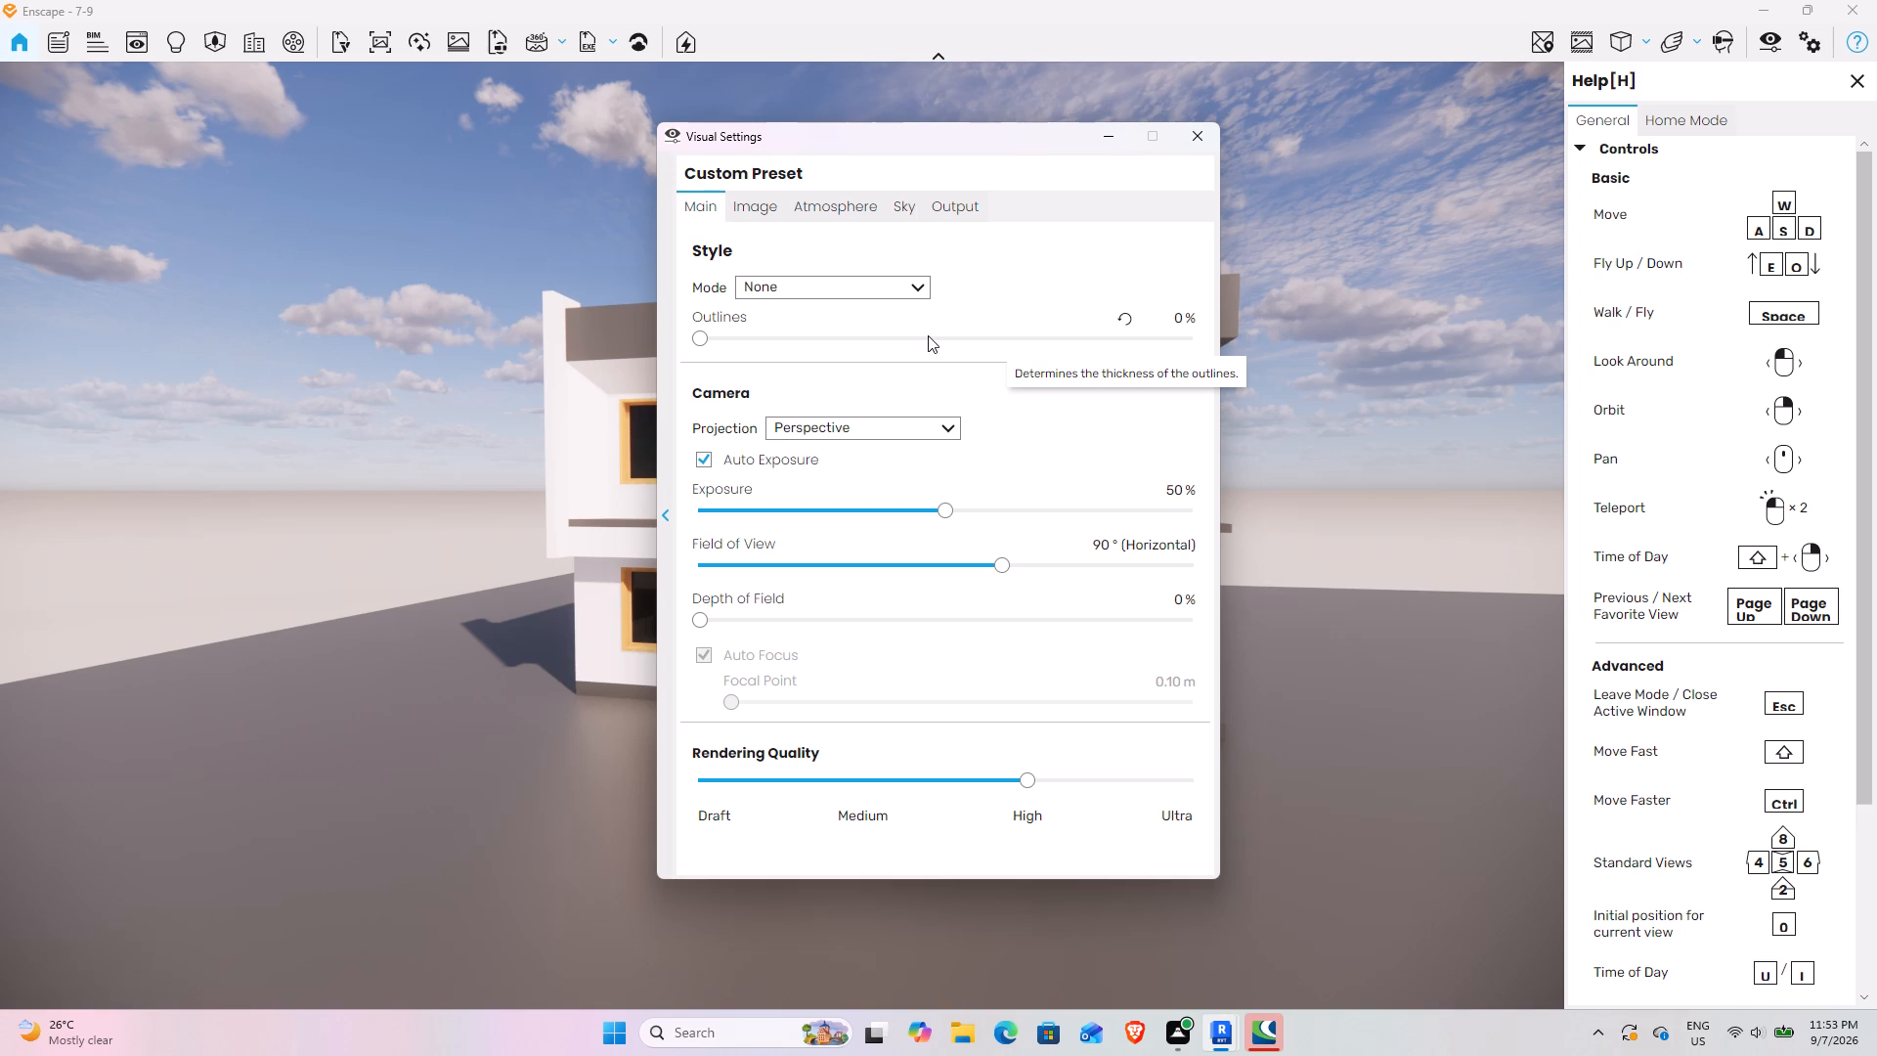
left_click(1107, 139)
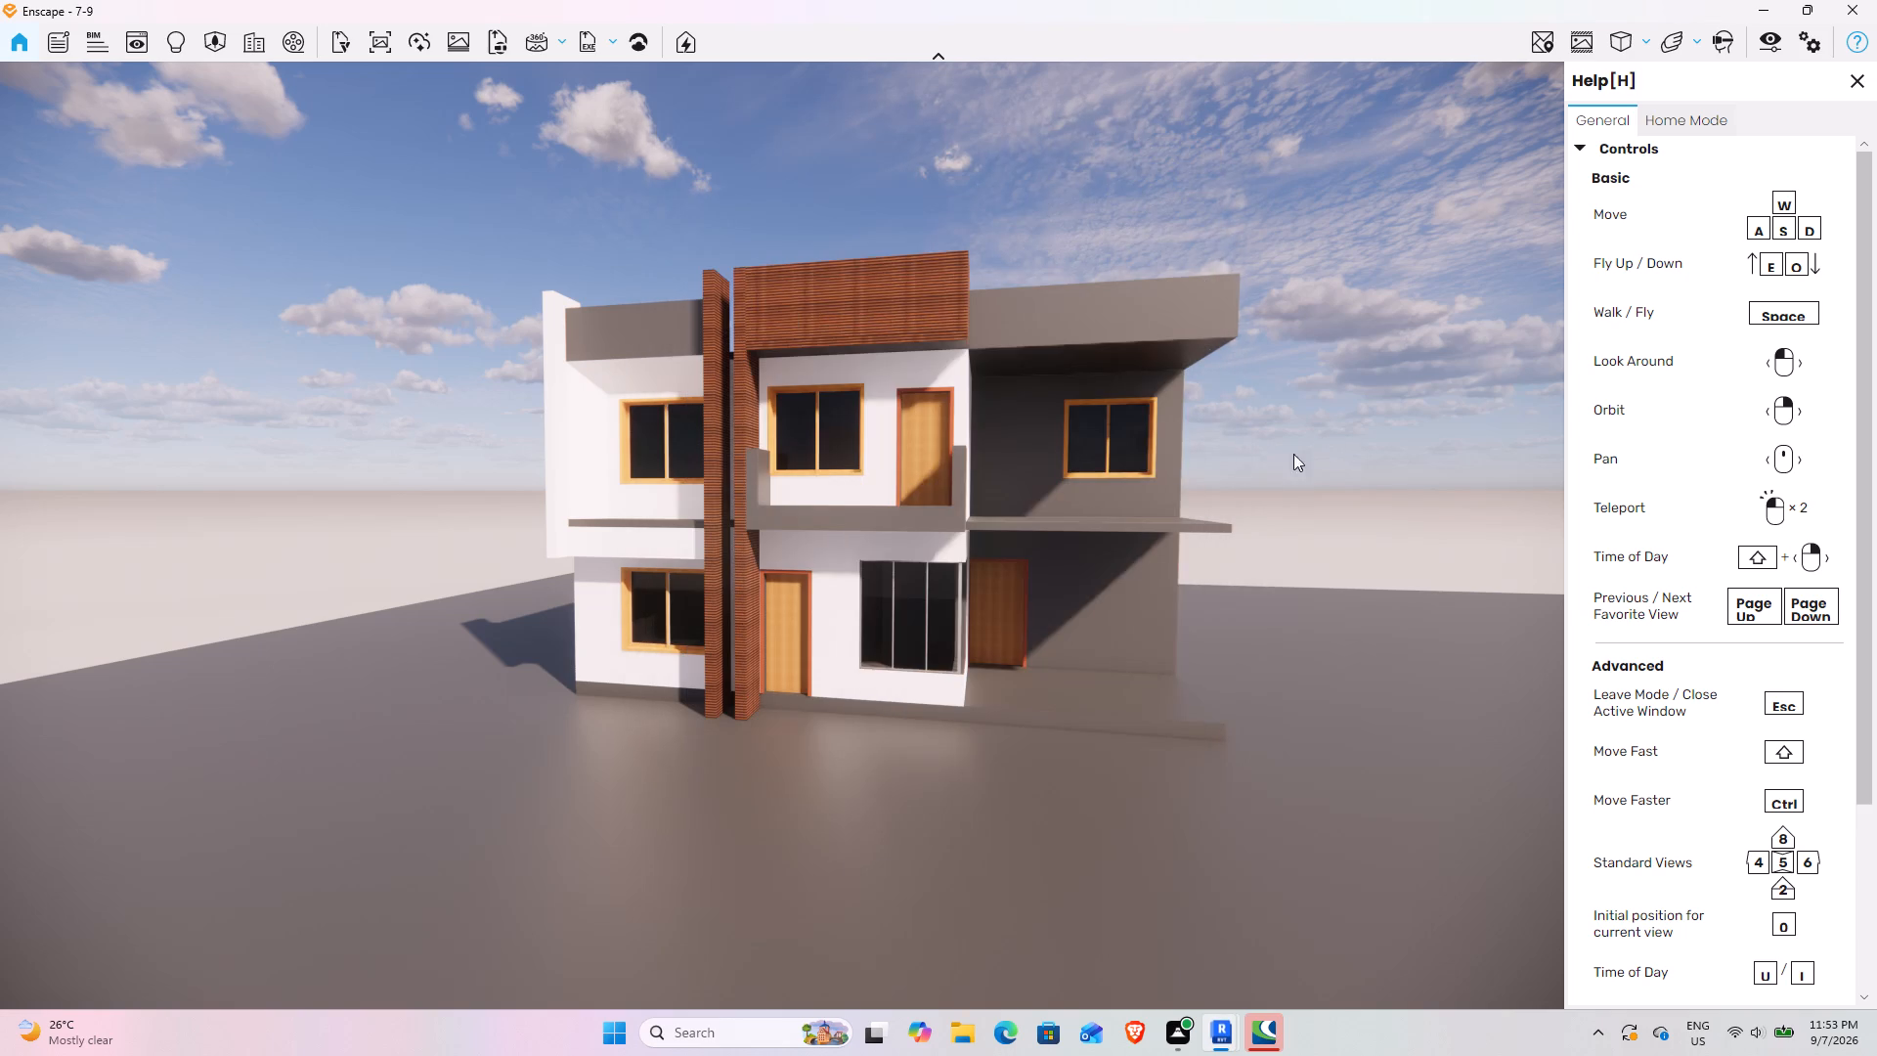
Examine the front facade's openings, fin walls and balcony close up, and reframe the whole house in perspective.
scroll(945, 440, "up", 15)
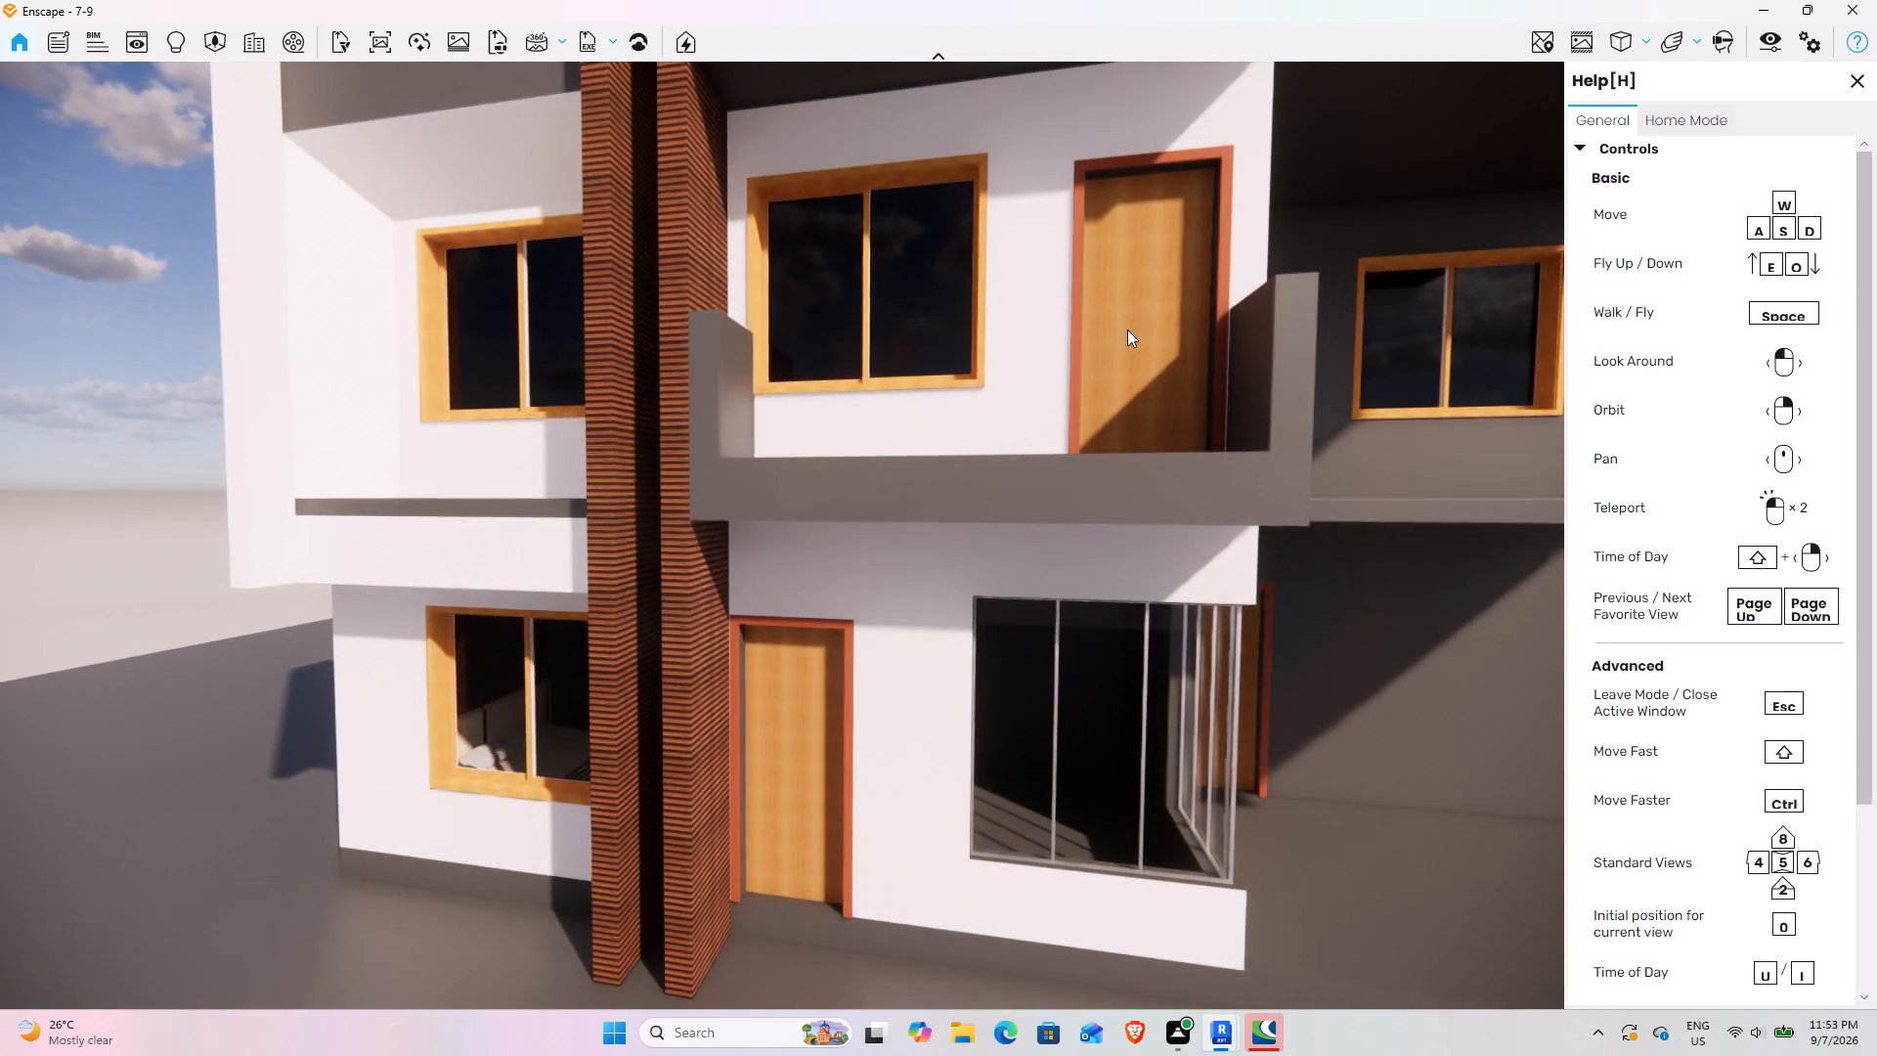
middle_click_drag(1079, 337, 782, 535)
left_click_drag(1072, 338, 783, 535)
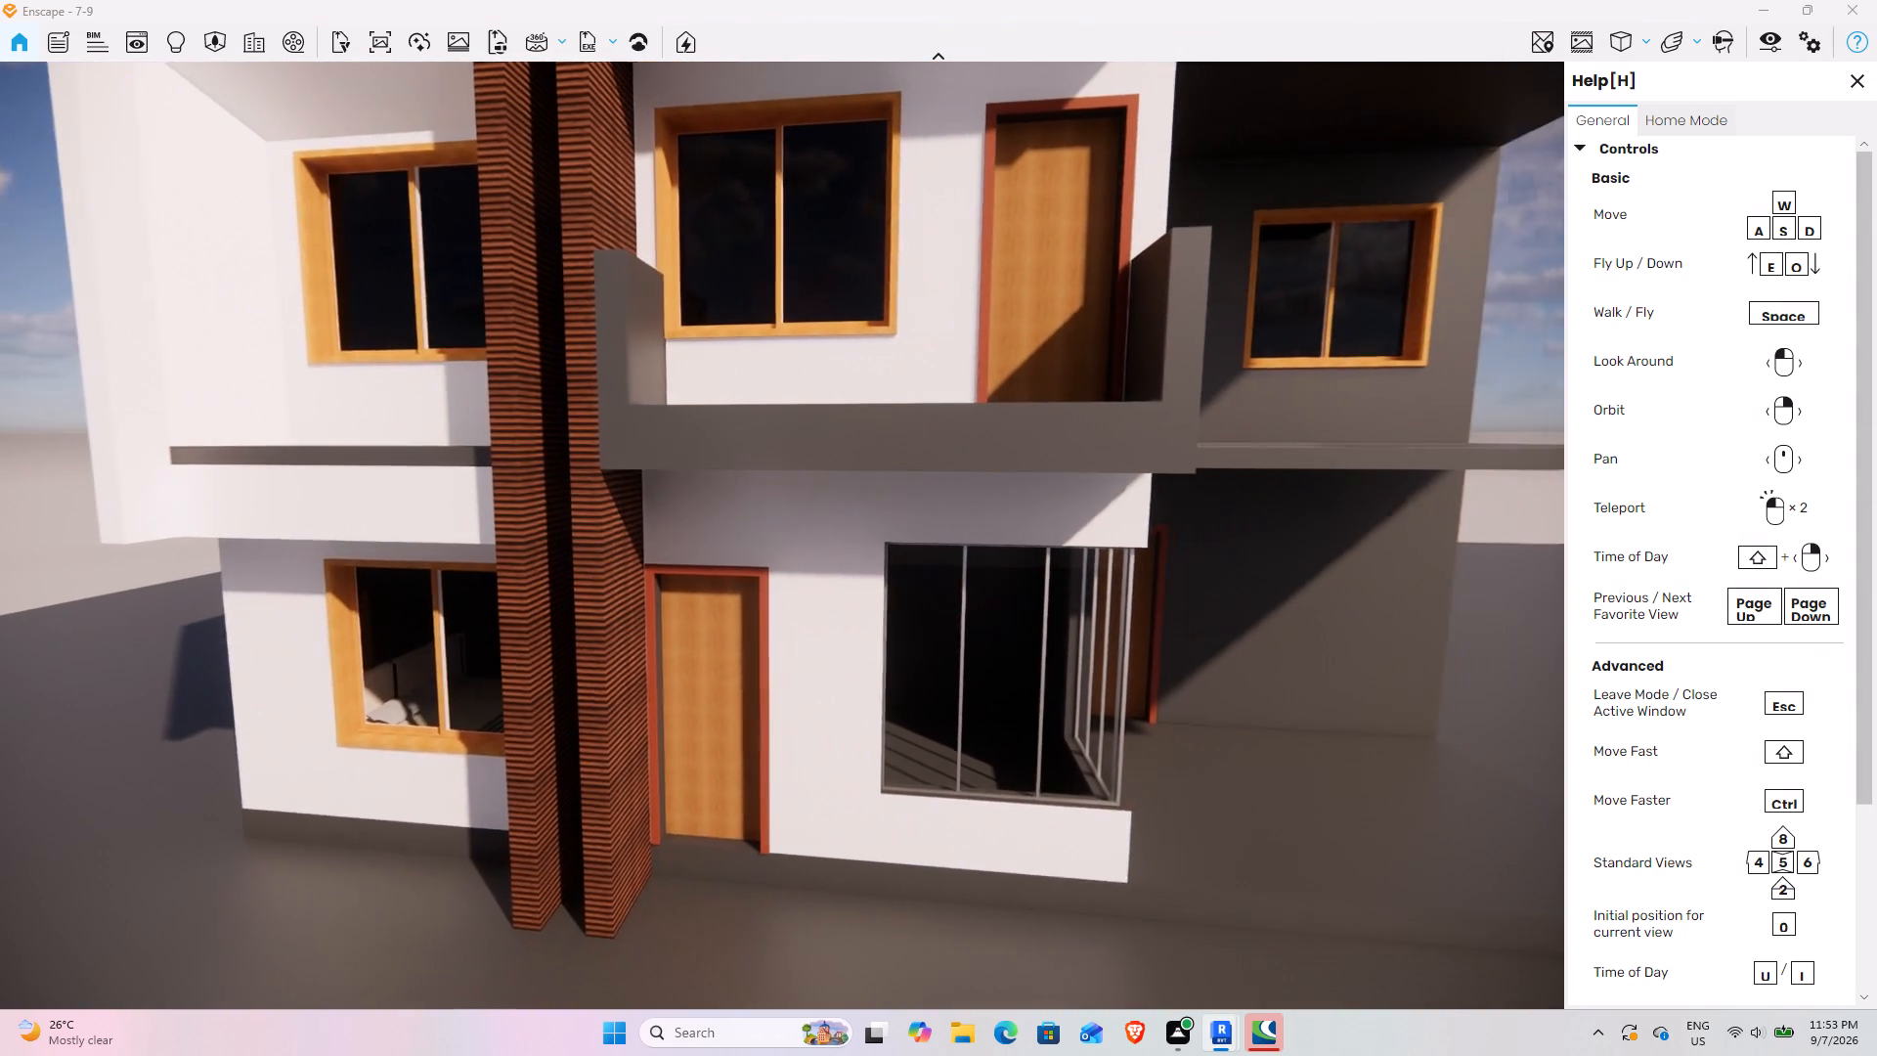
left_click_drag(783, 535, 782, 535)
scroll(1071, 344, "down", 6)
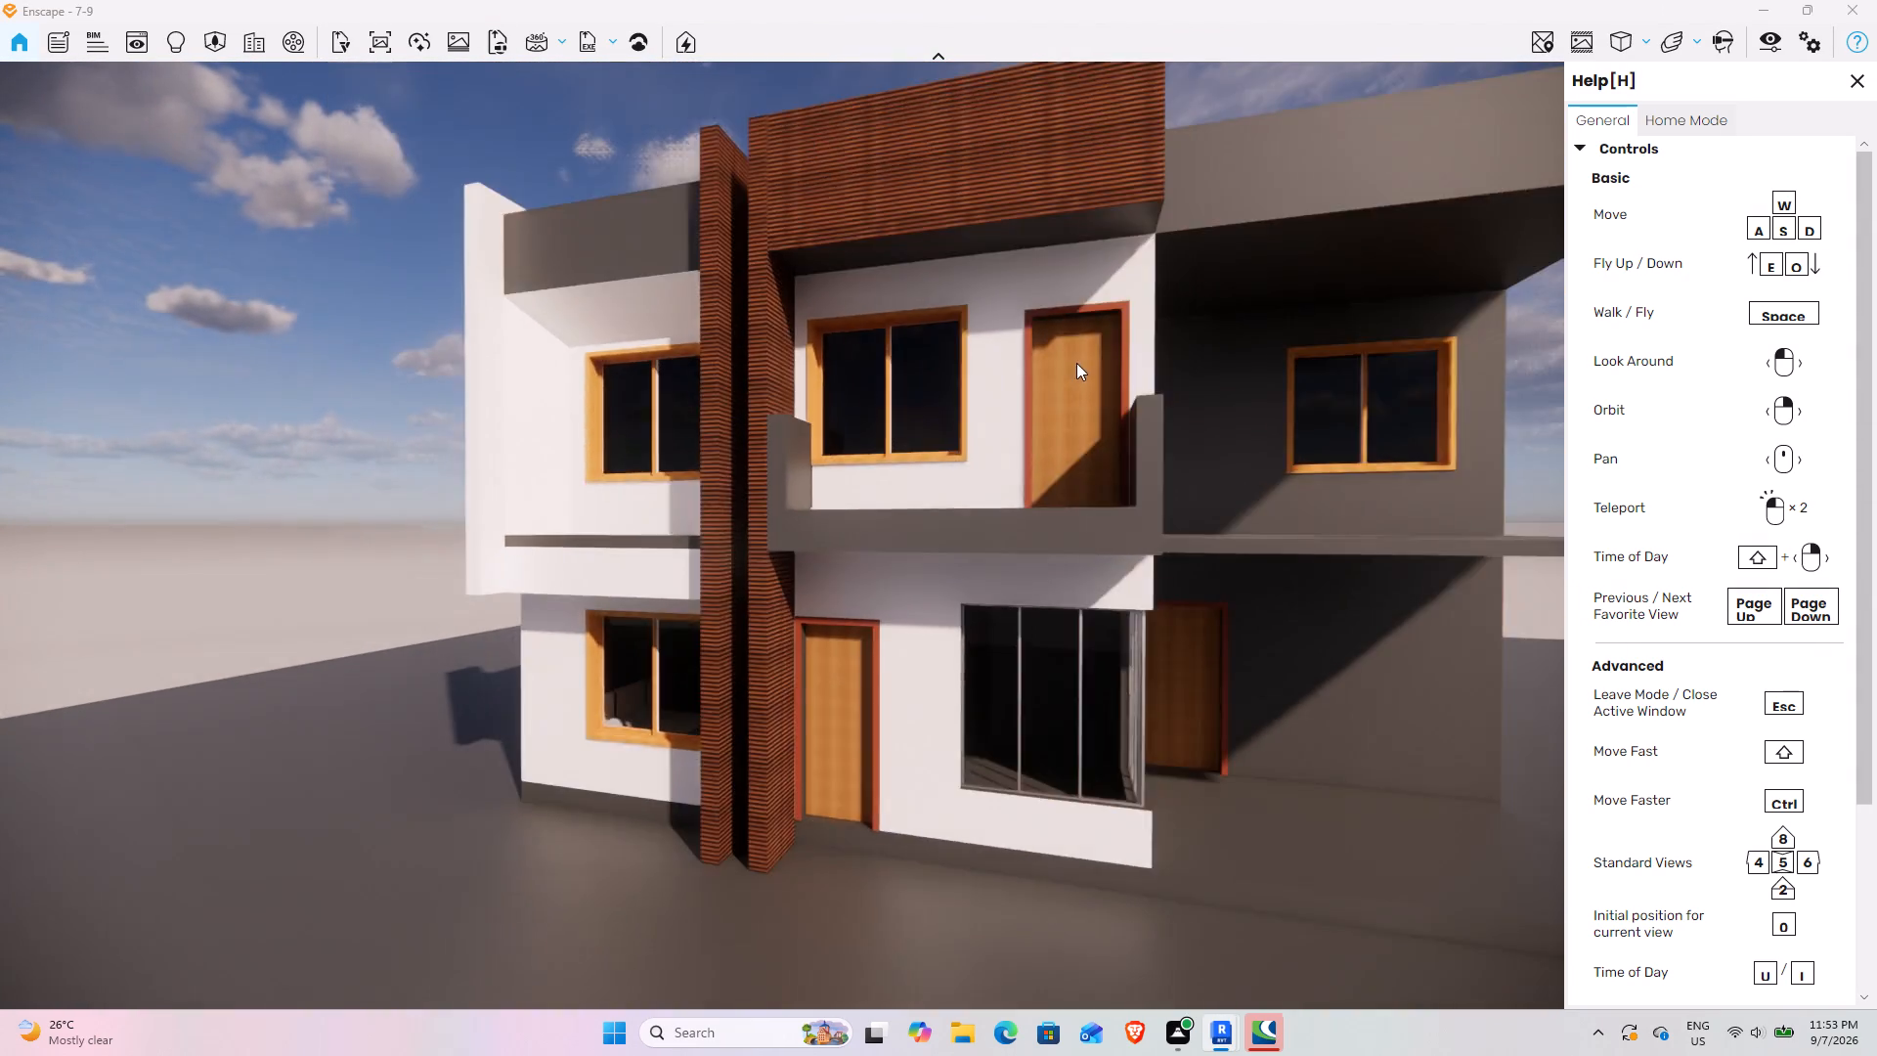
scroll(1076, 363, "down", 4)
middle_click_drag(1157, 342, 782, 535)
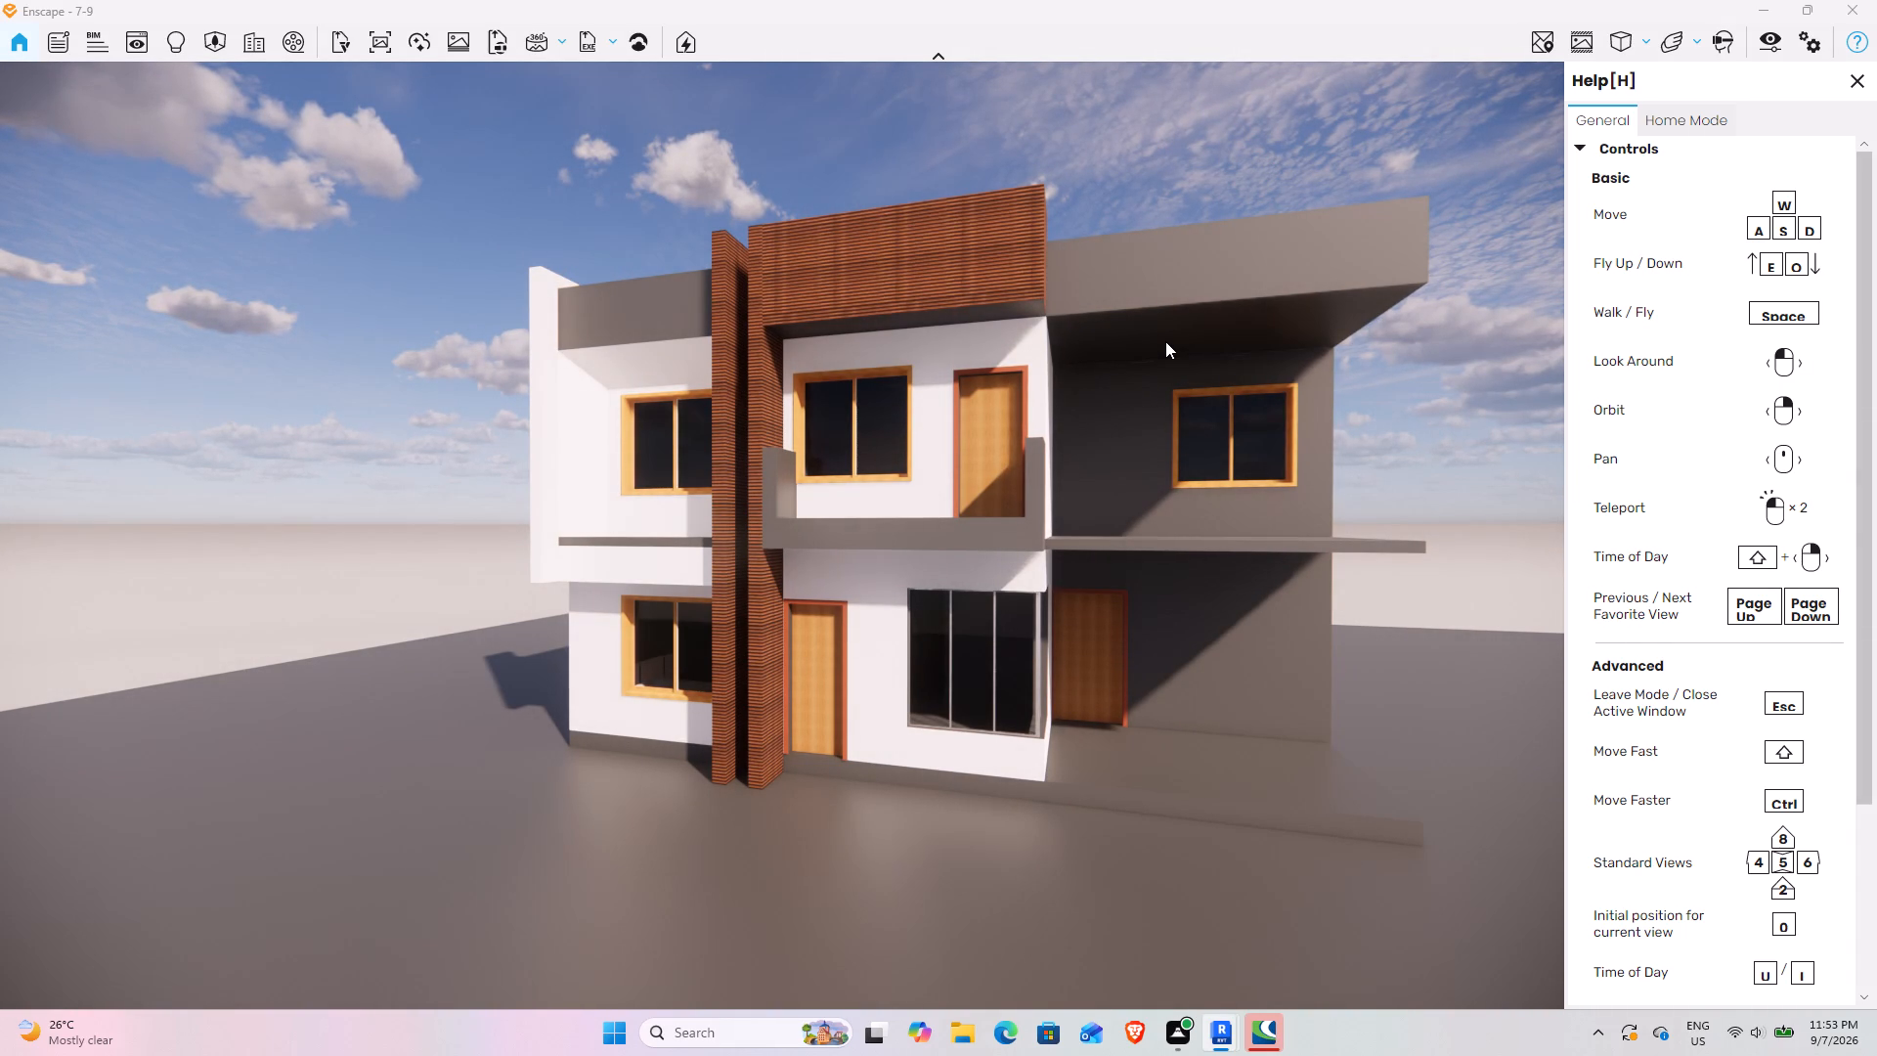
scroll(553, 349, "up", 8)
scroll(585, 359, "down", 6)
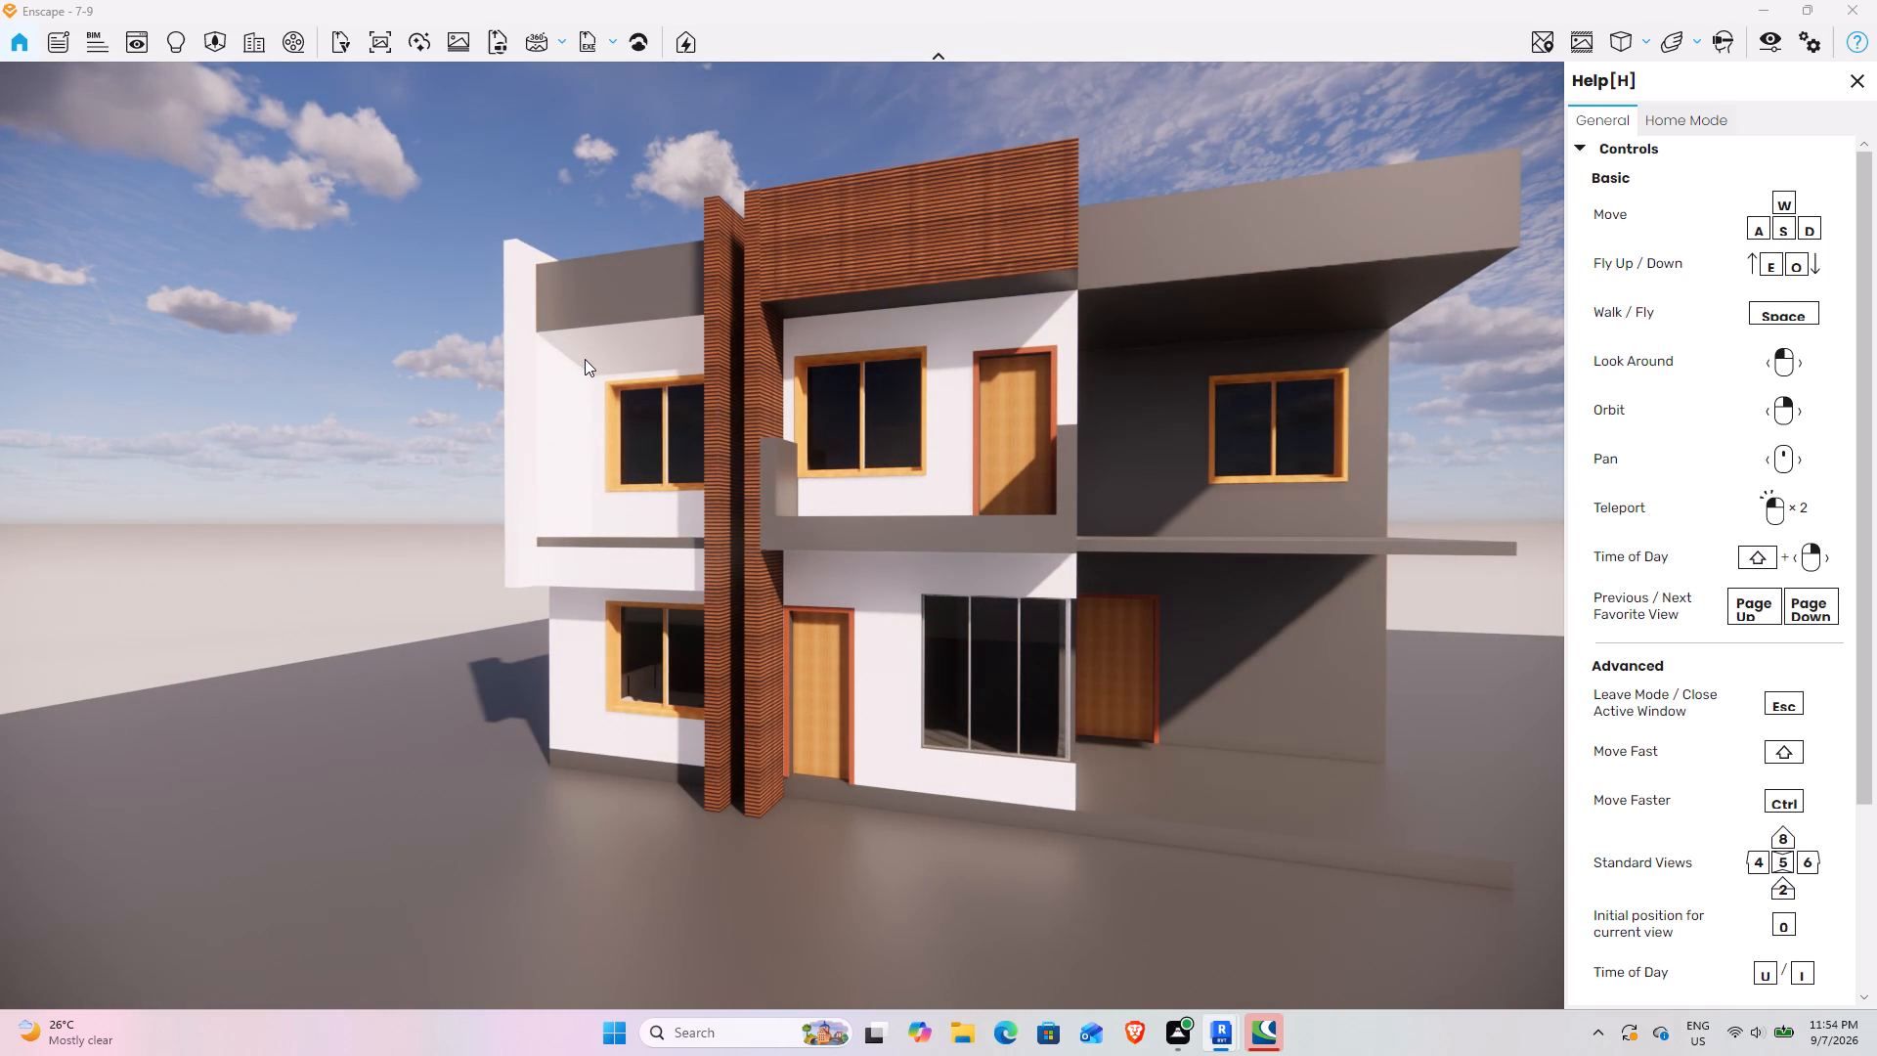
scroll(636, 378, "down", 7)
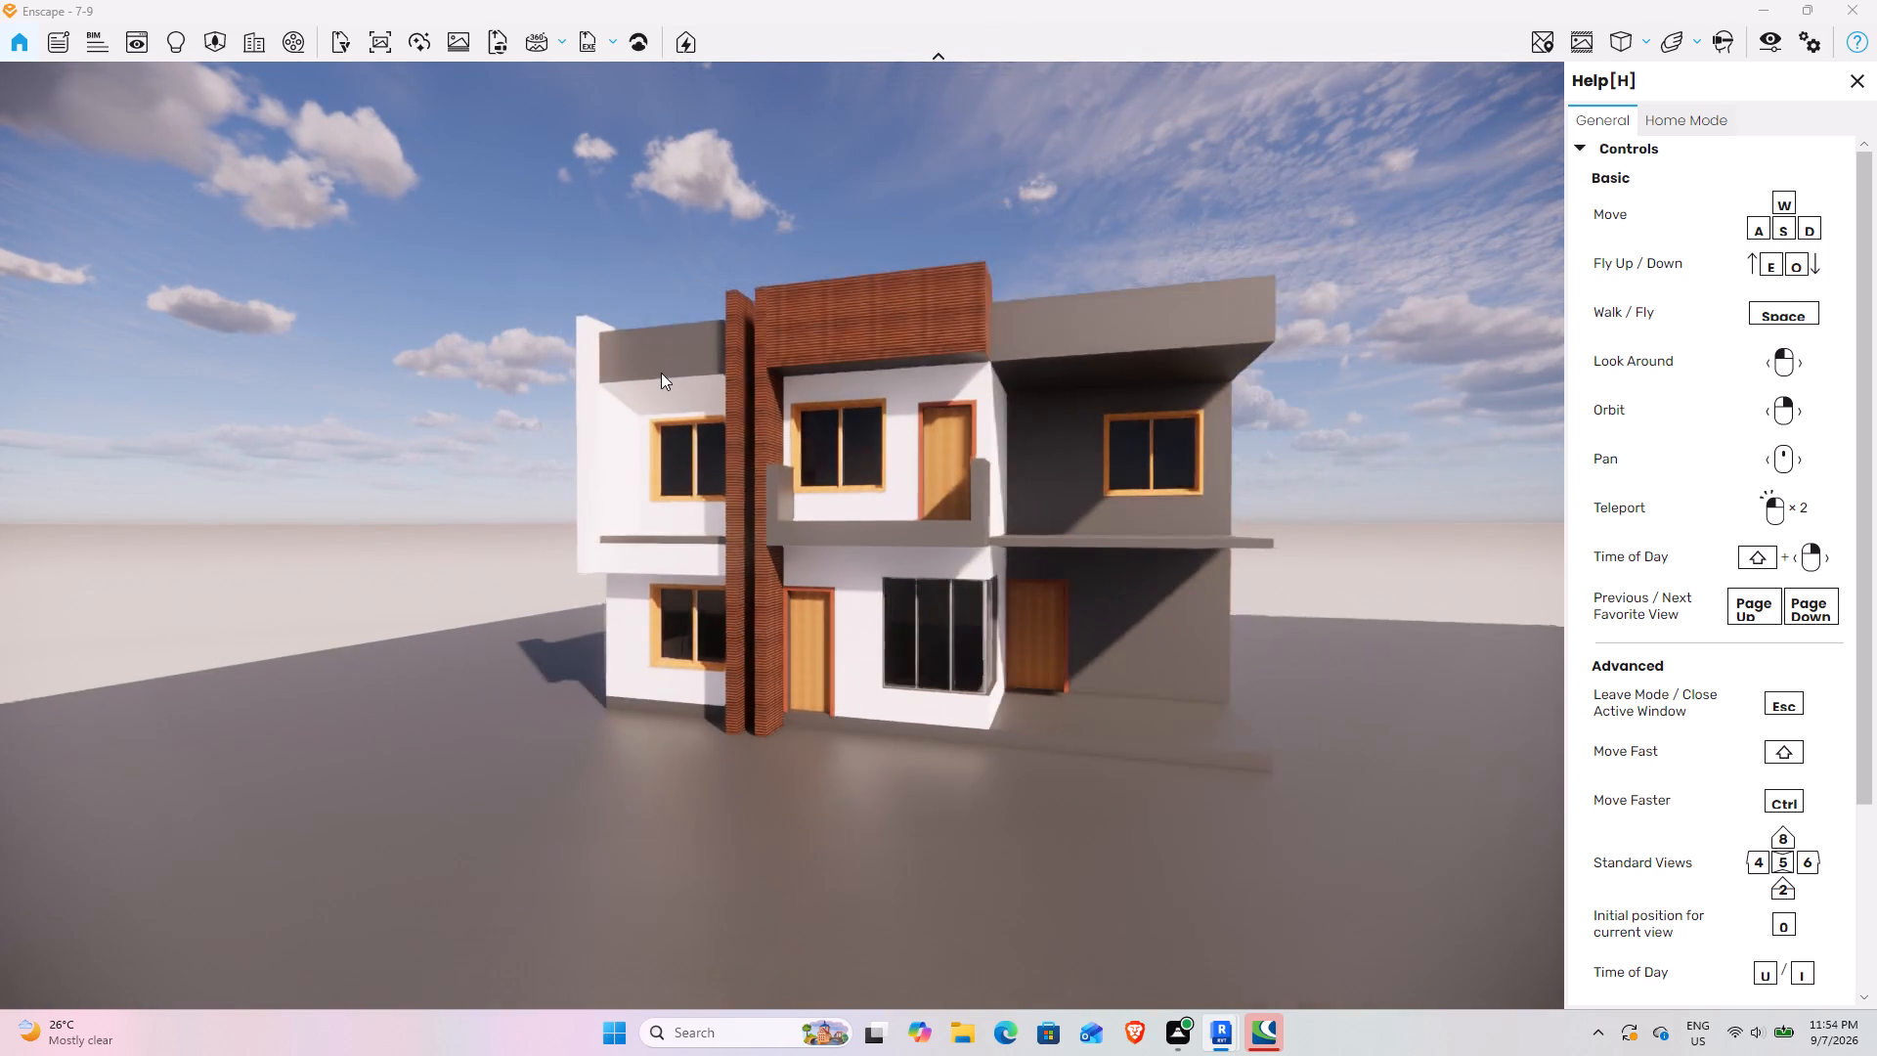
scroll(661, 373, "down", 5)
left_click_drag(1116, 489, 781, 535)
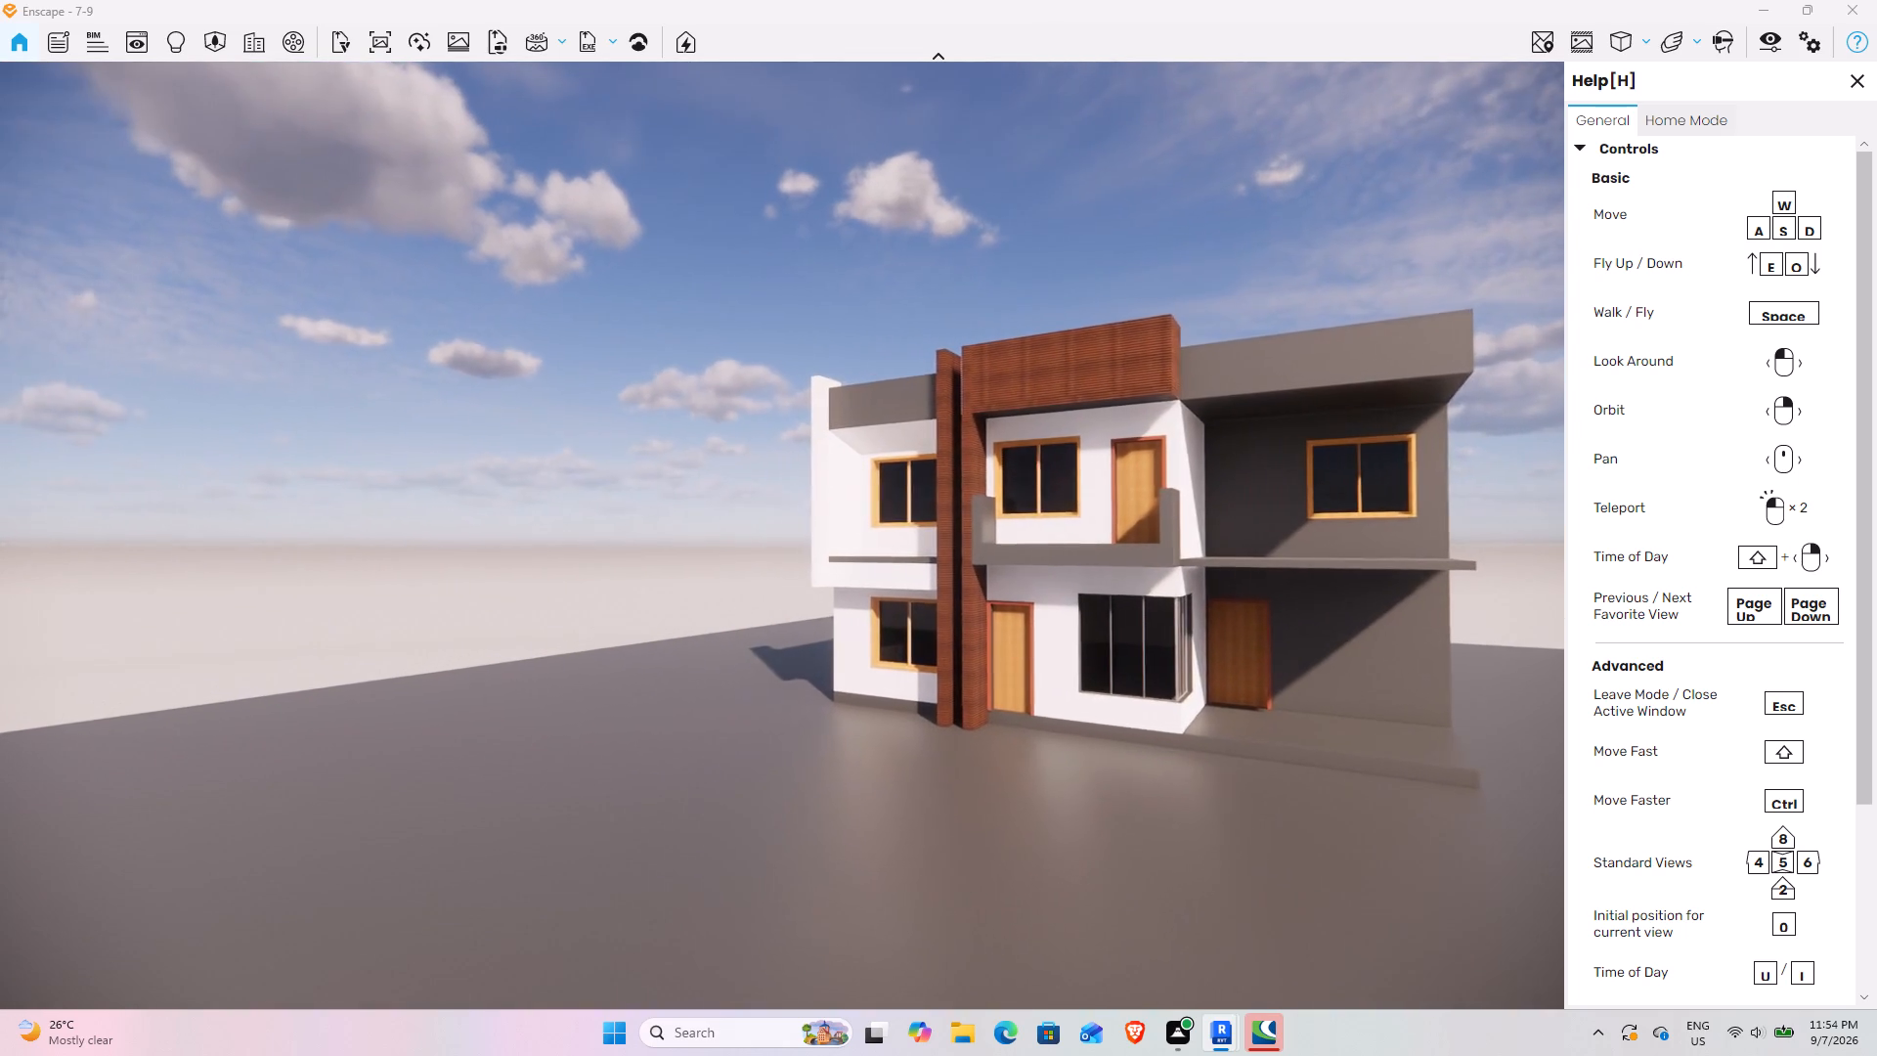
left_click_drag(781, 535, 782, 535)
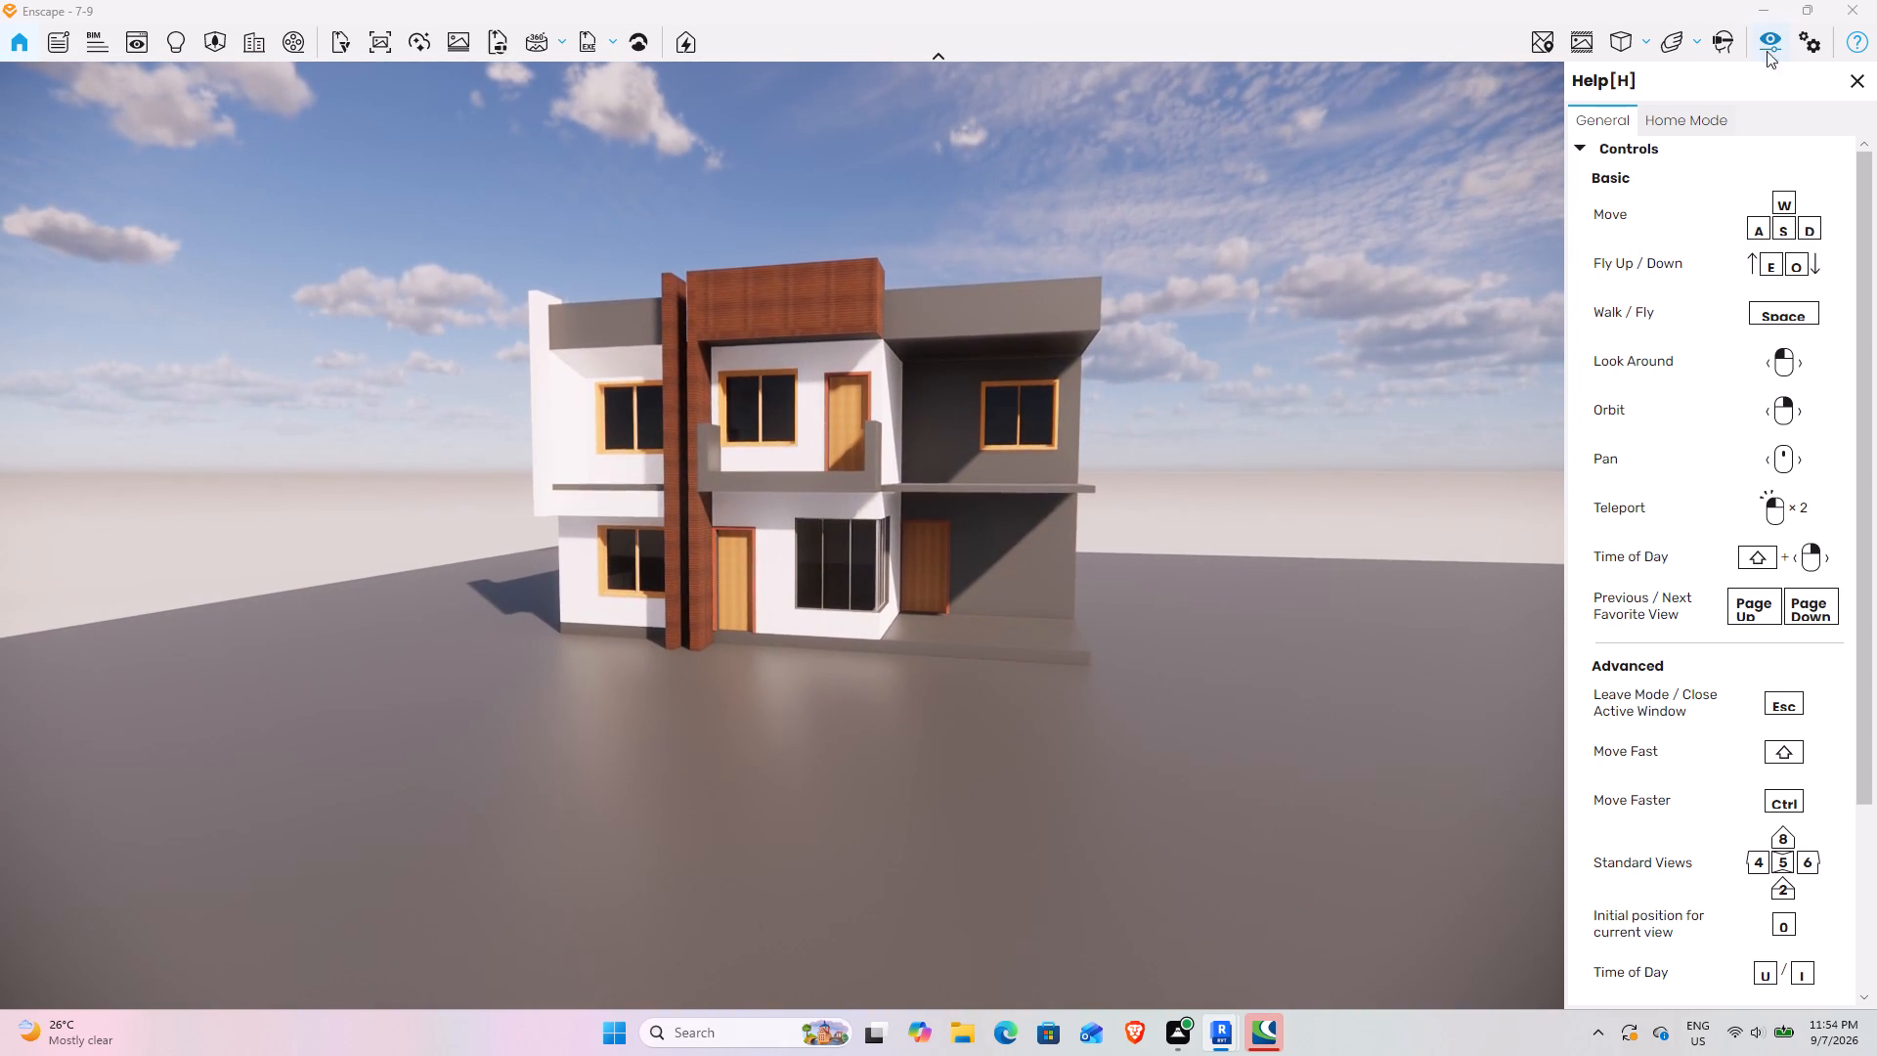
Try exposure levels between 5% and 65% with Auto Exposure off, then turn Auto Exposure on and set the exposure to 49%.
left_click(1759, 43)
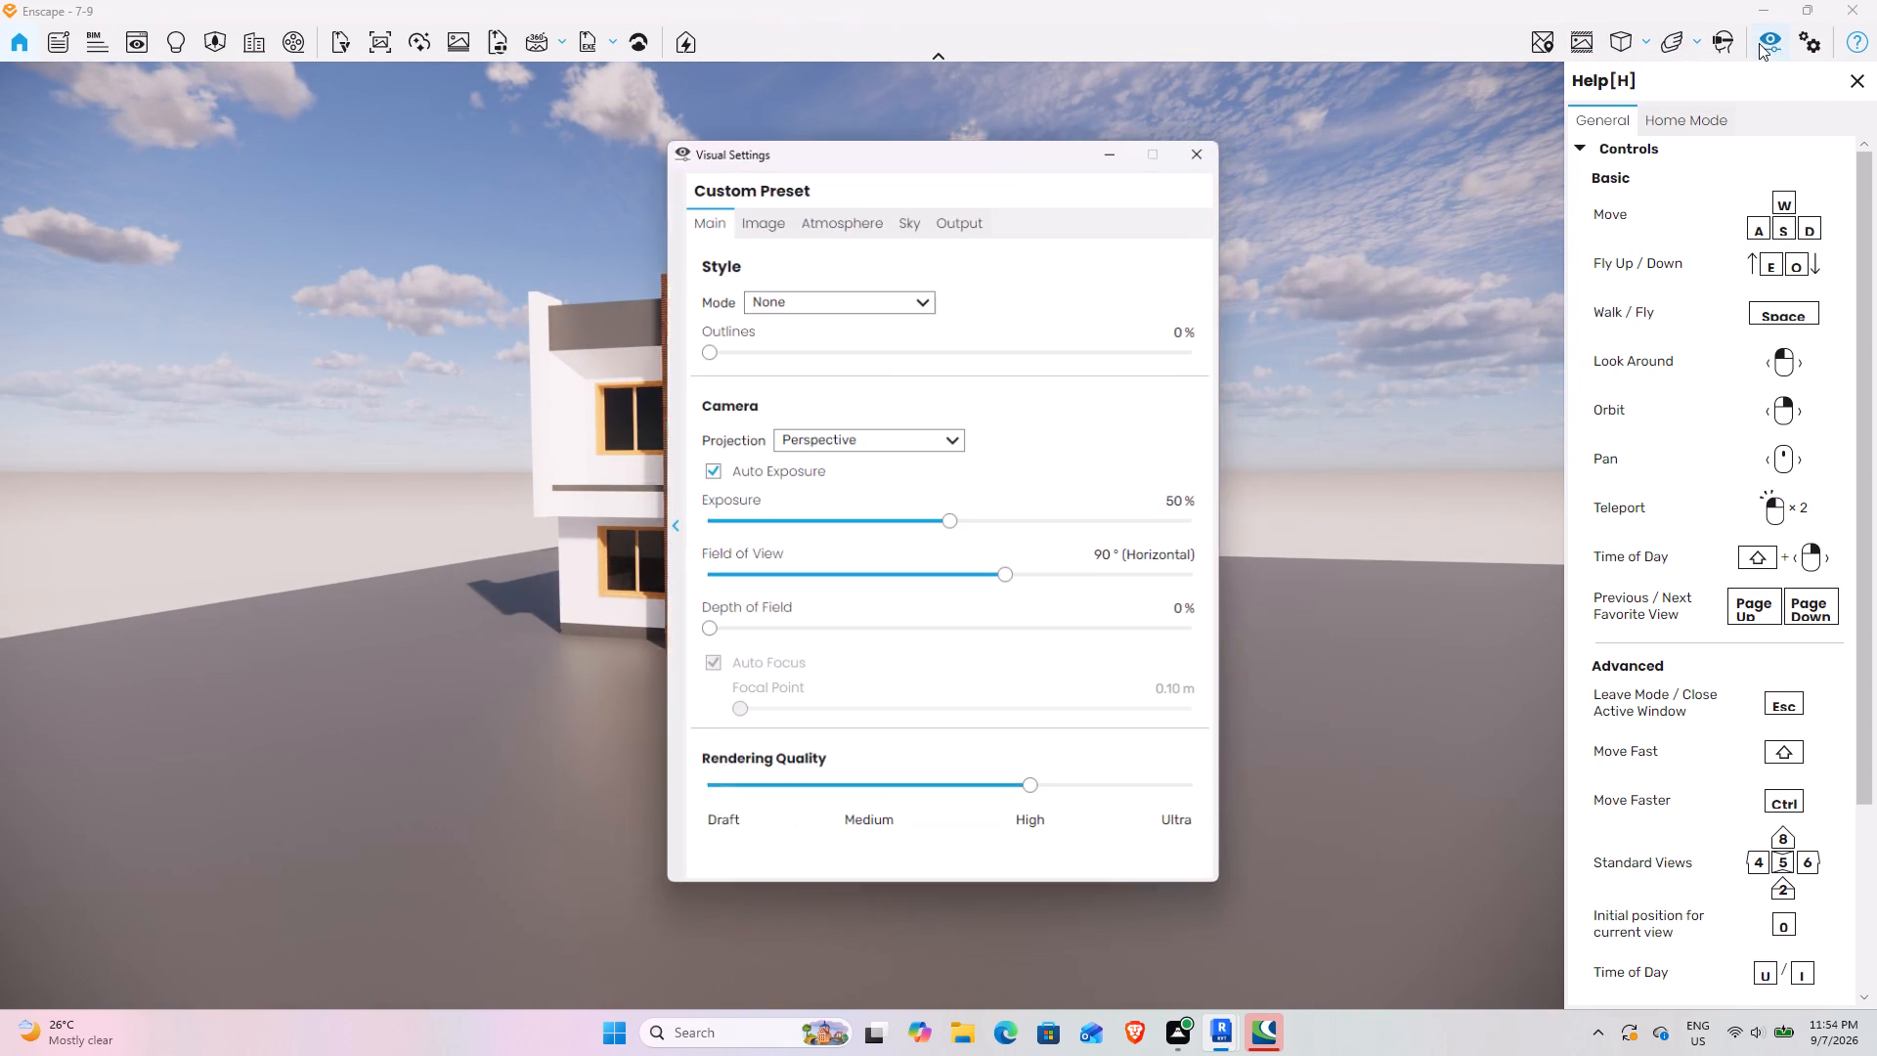
left_click(707, 467)
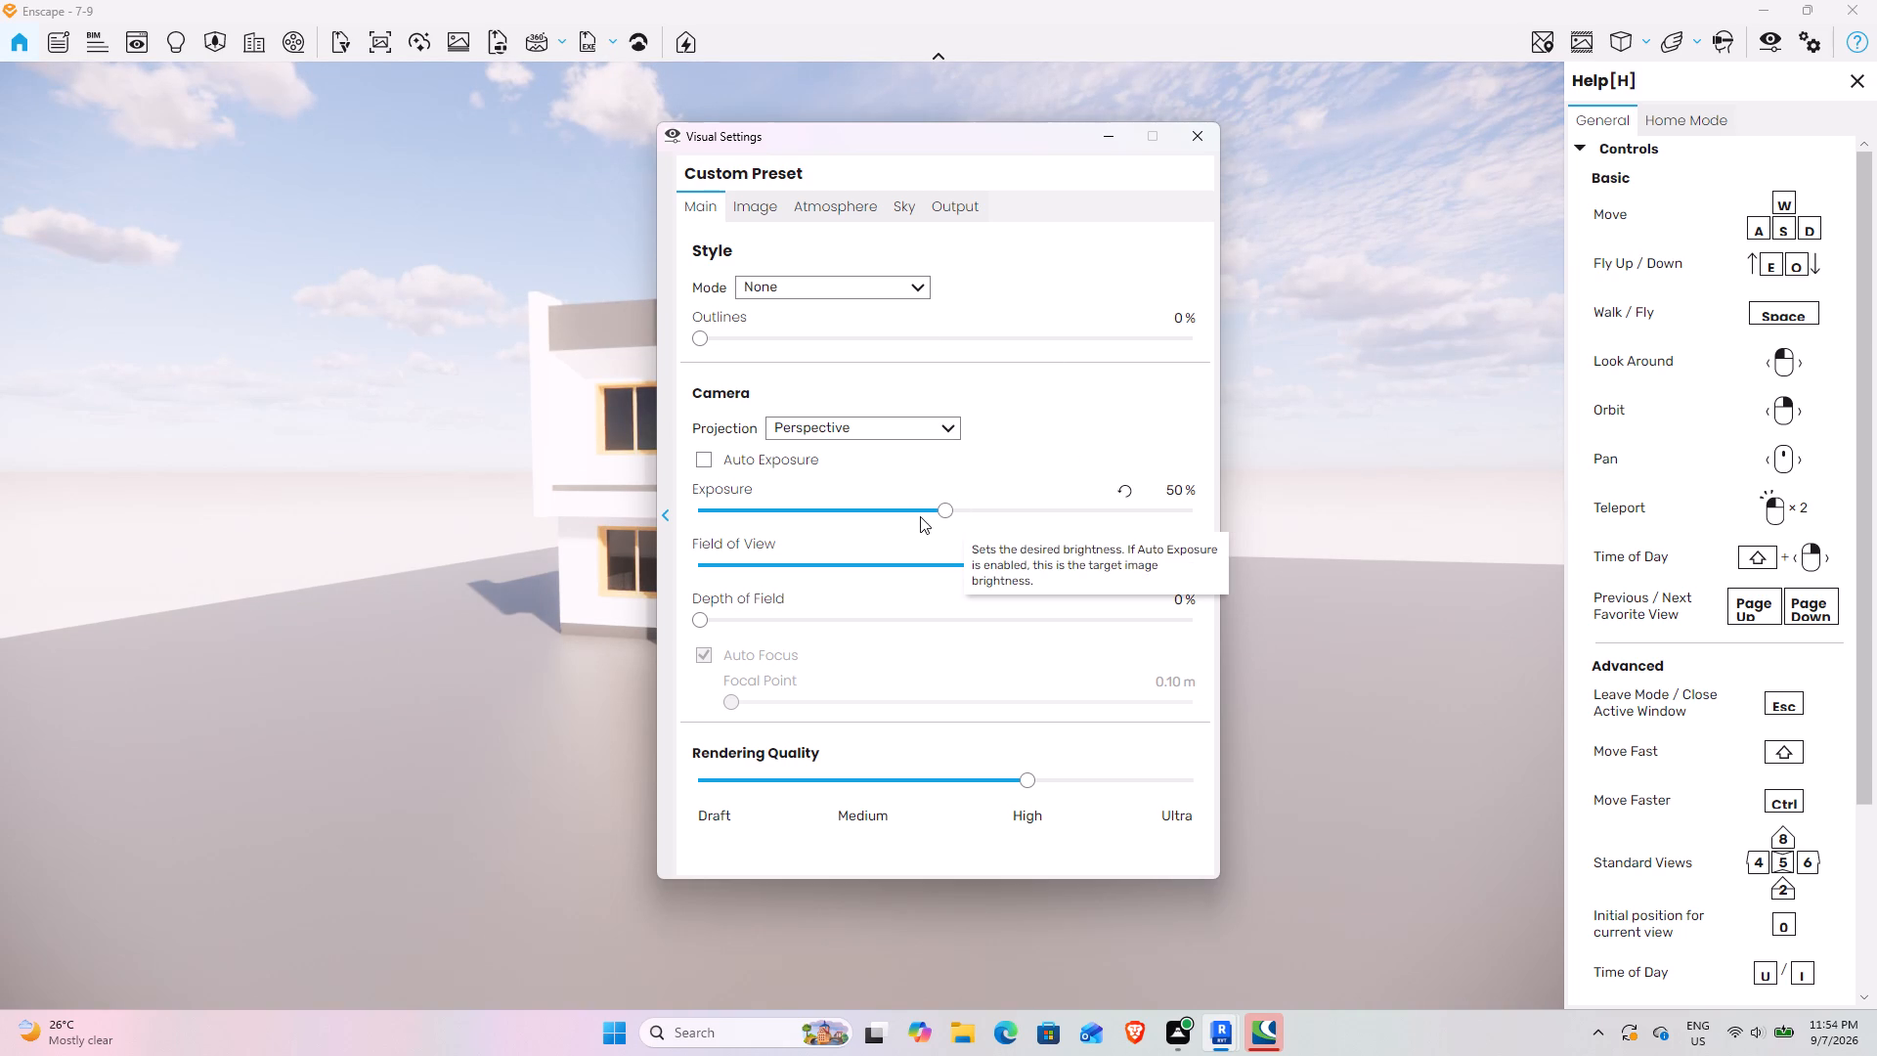
left_click_drag(938, 508, 772, 522)
left_click_drag(936, 506, 725, 529)
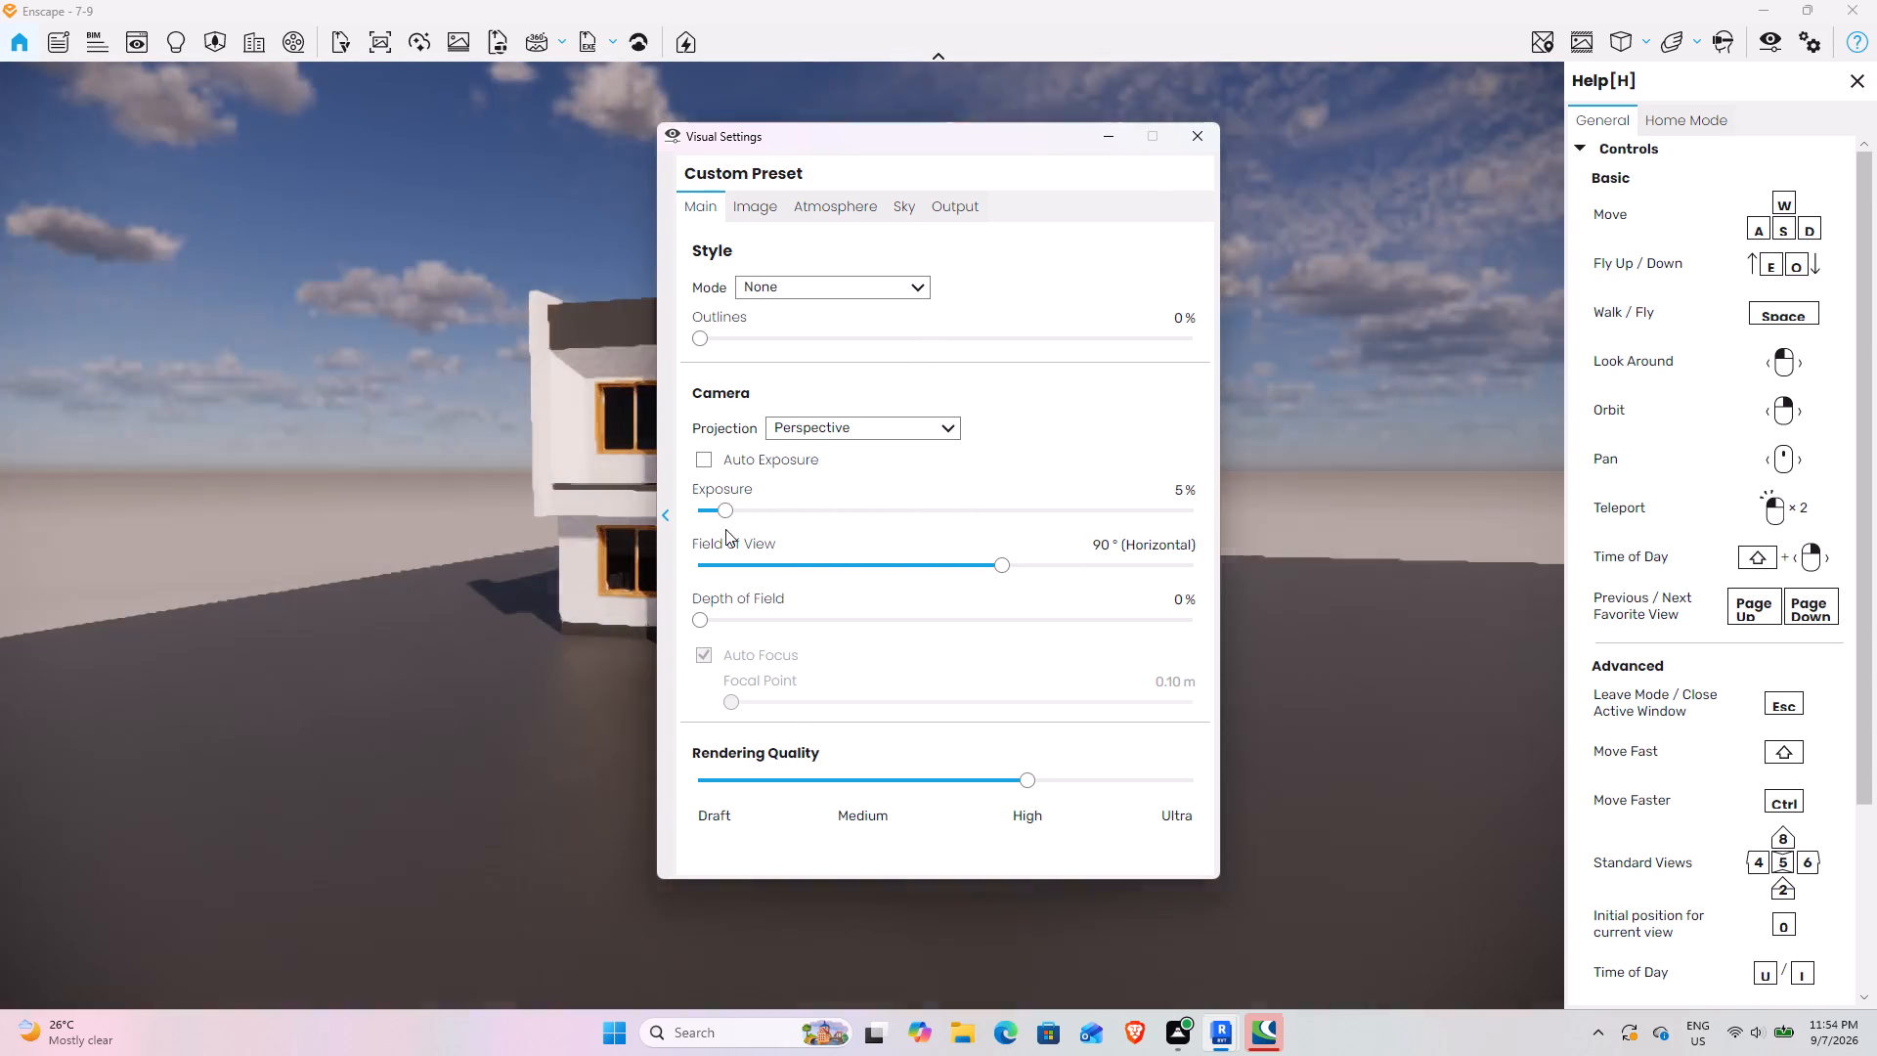
left_click_drag(725, 529, 1055, 529)
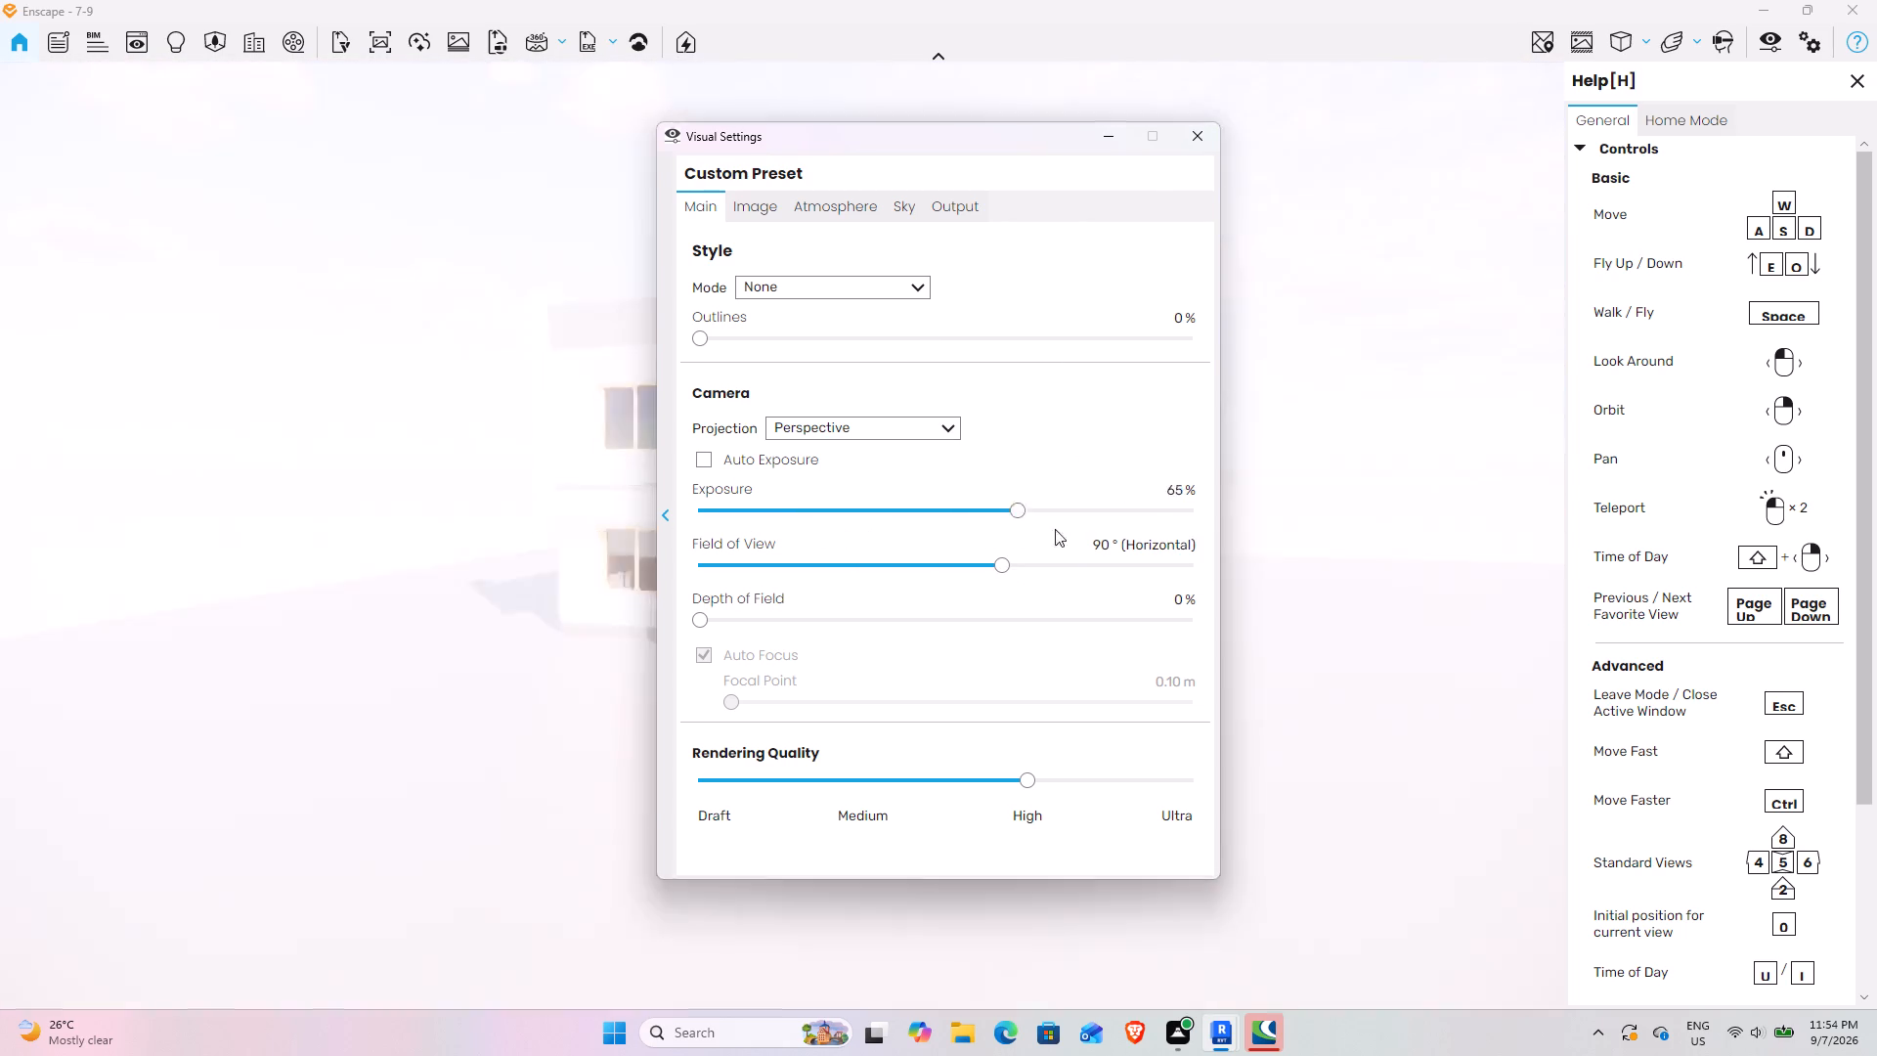
left_click_drag(1055, 529, 838, 531)
left_click(691, 456)
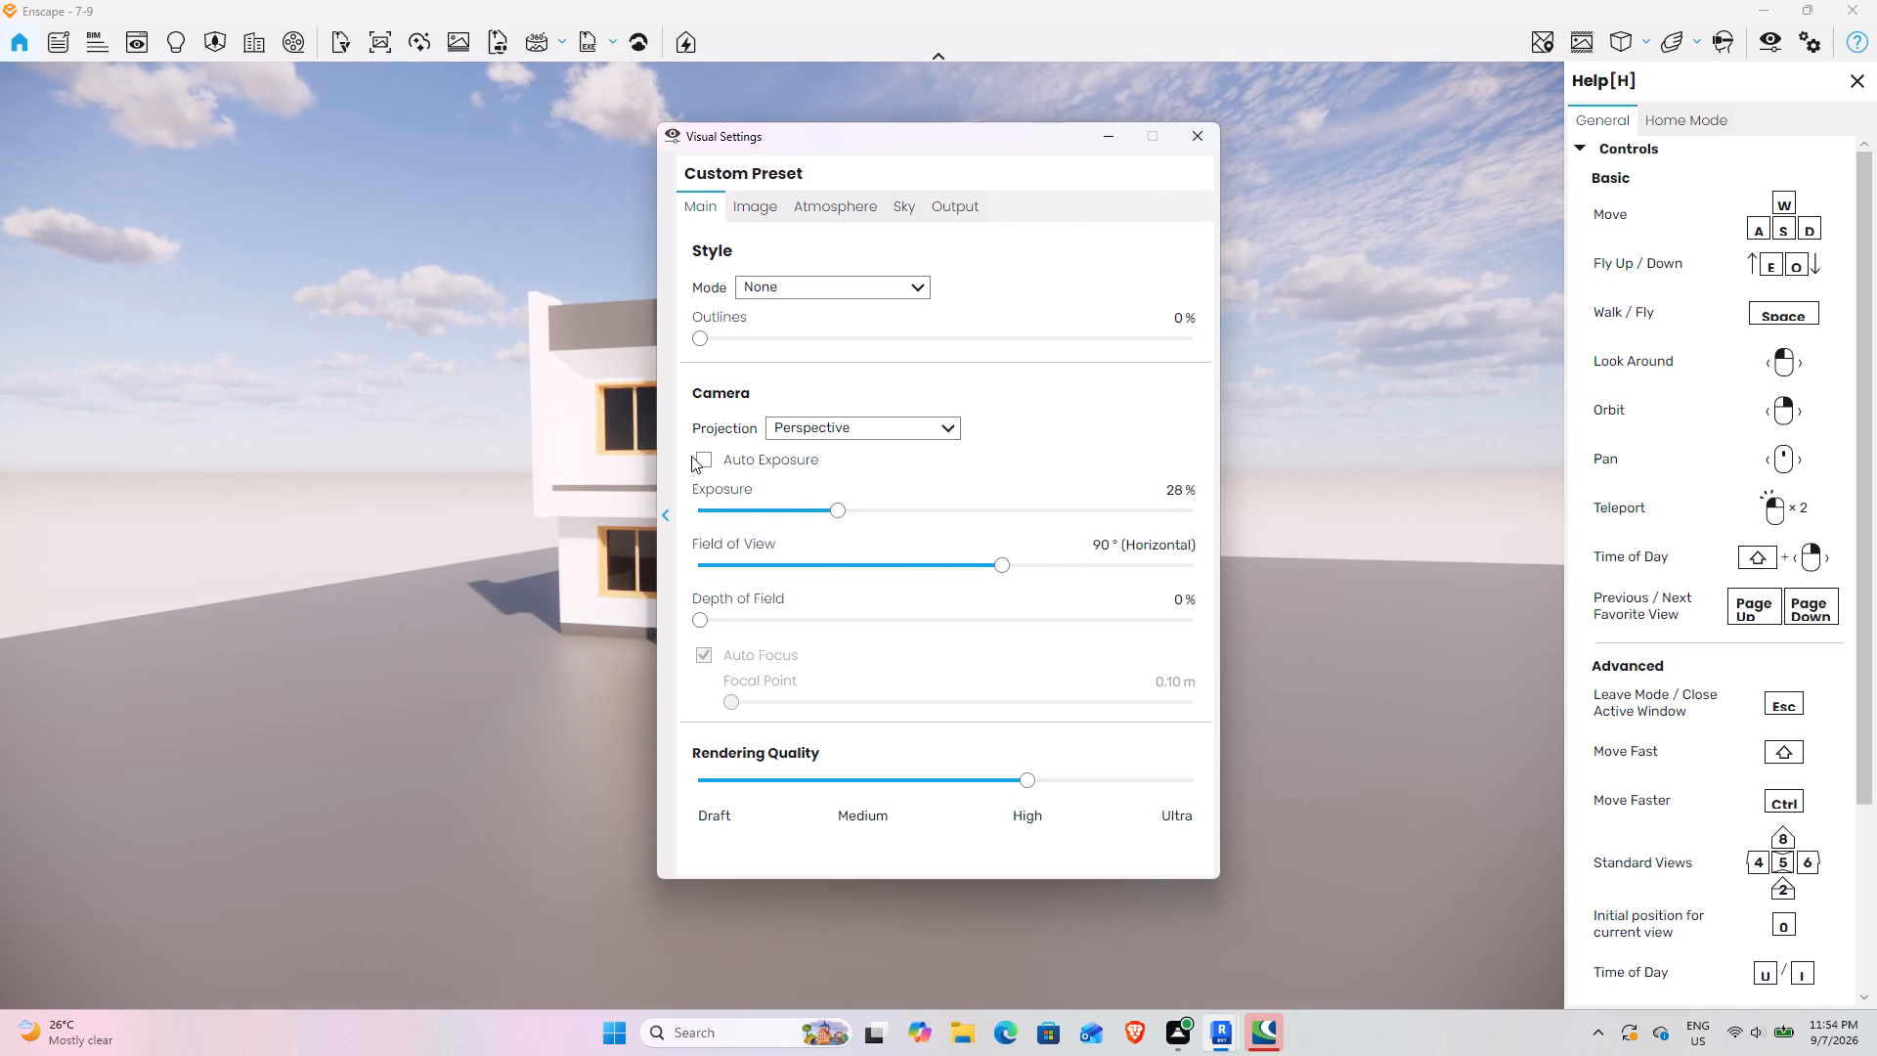
left_click(707, 459)
left_click_drag(835, 509, 929, 529)
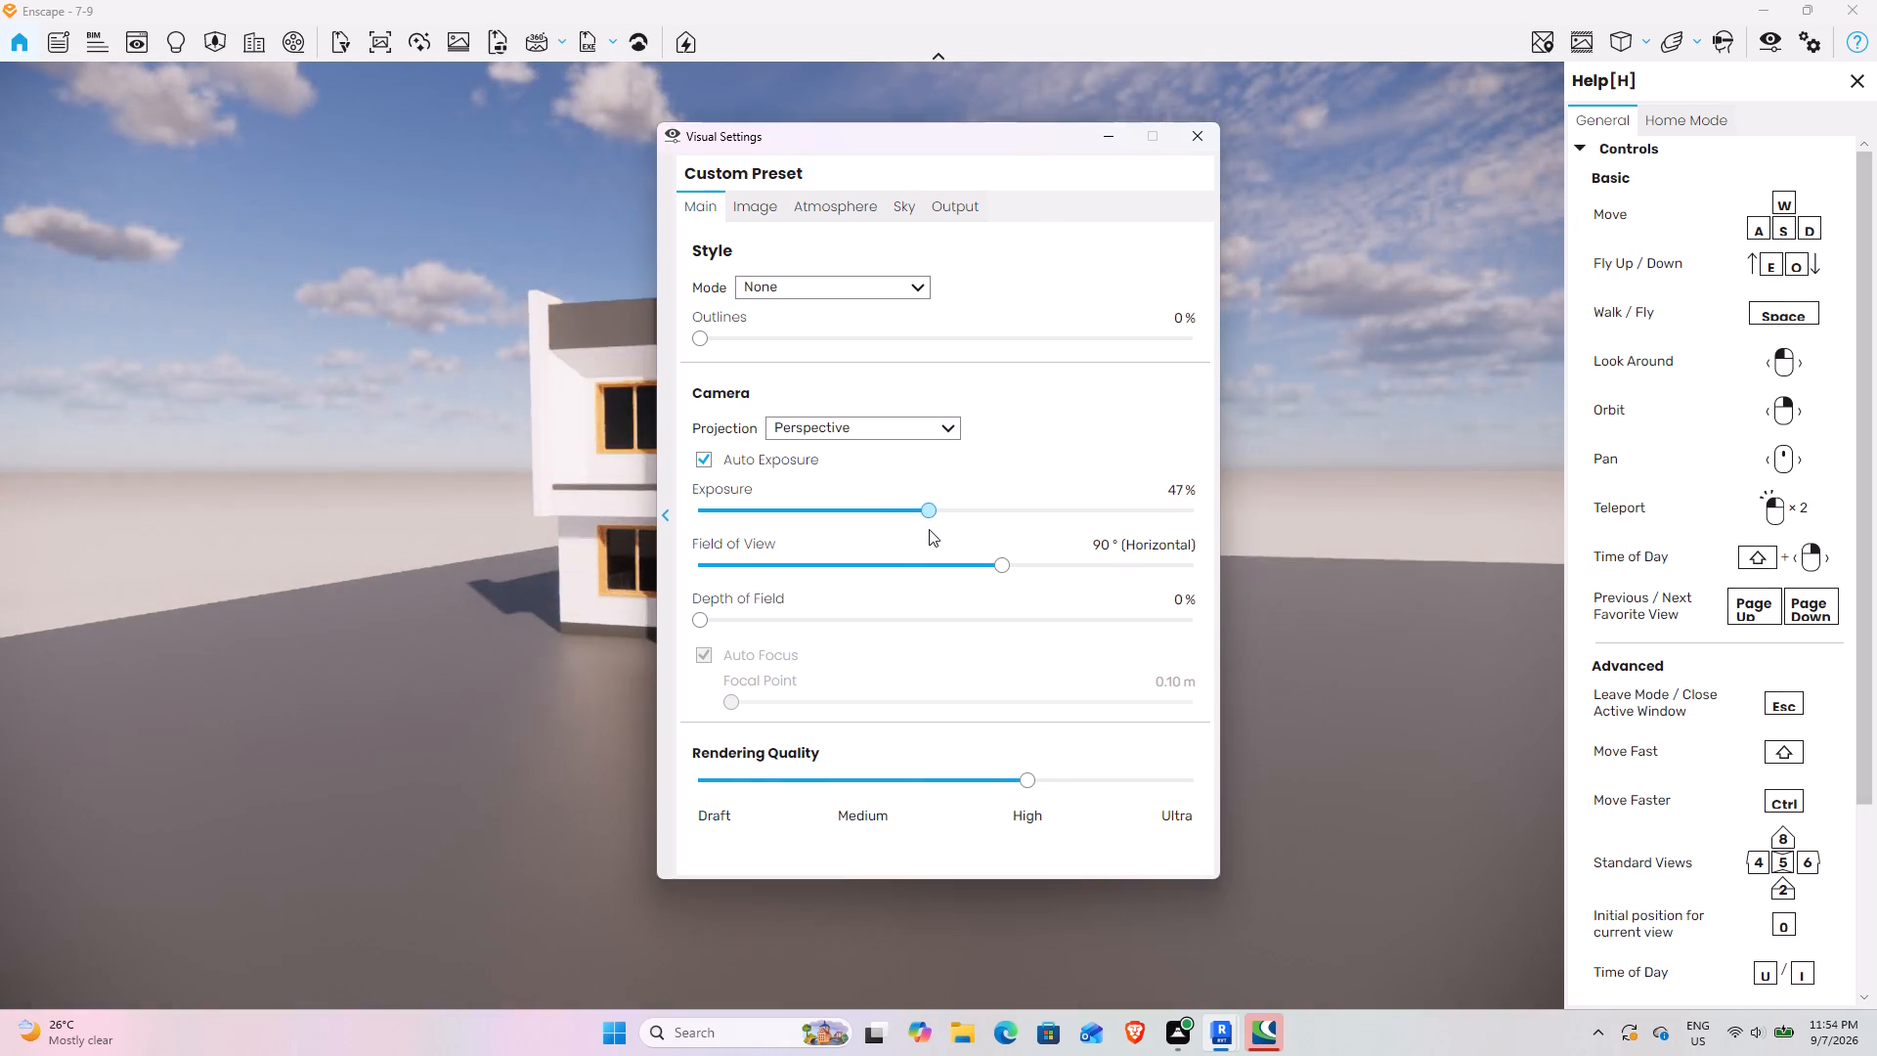
left_click_drag(929, 529, 942, 536)
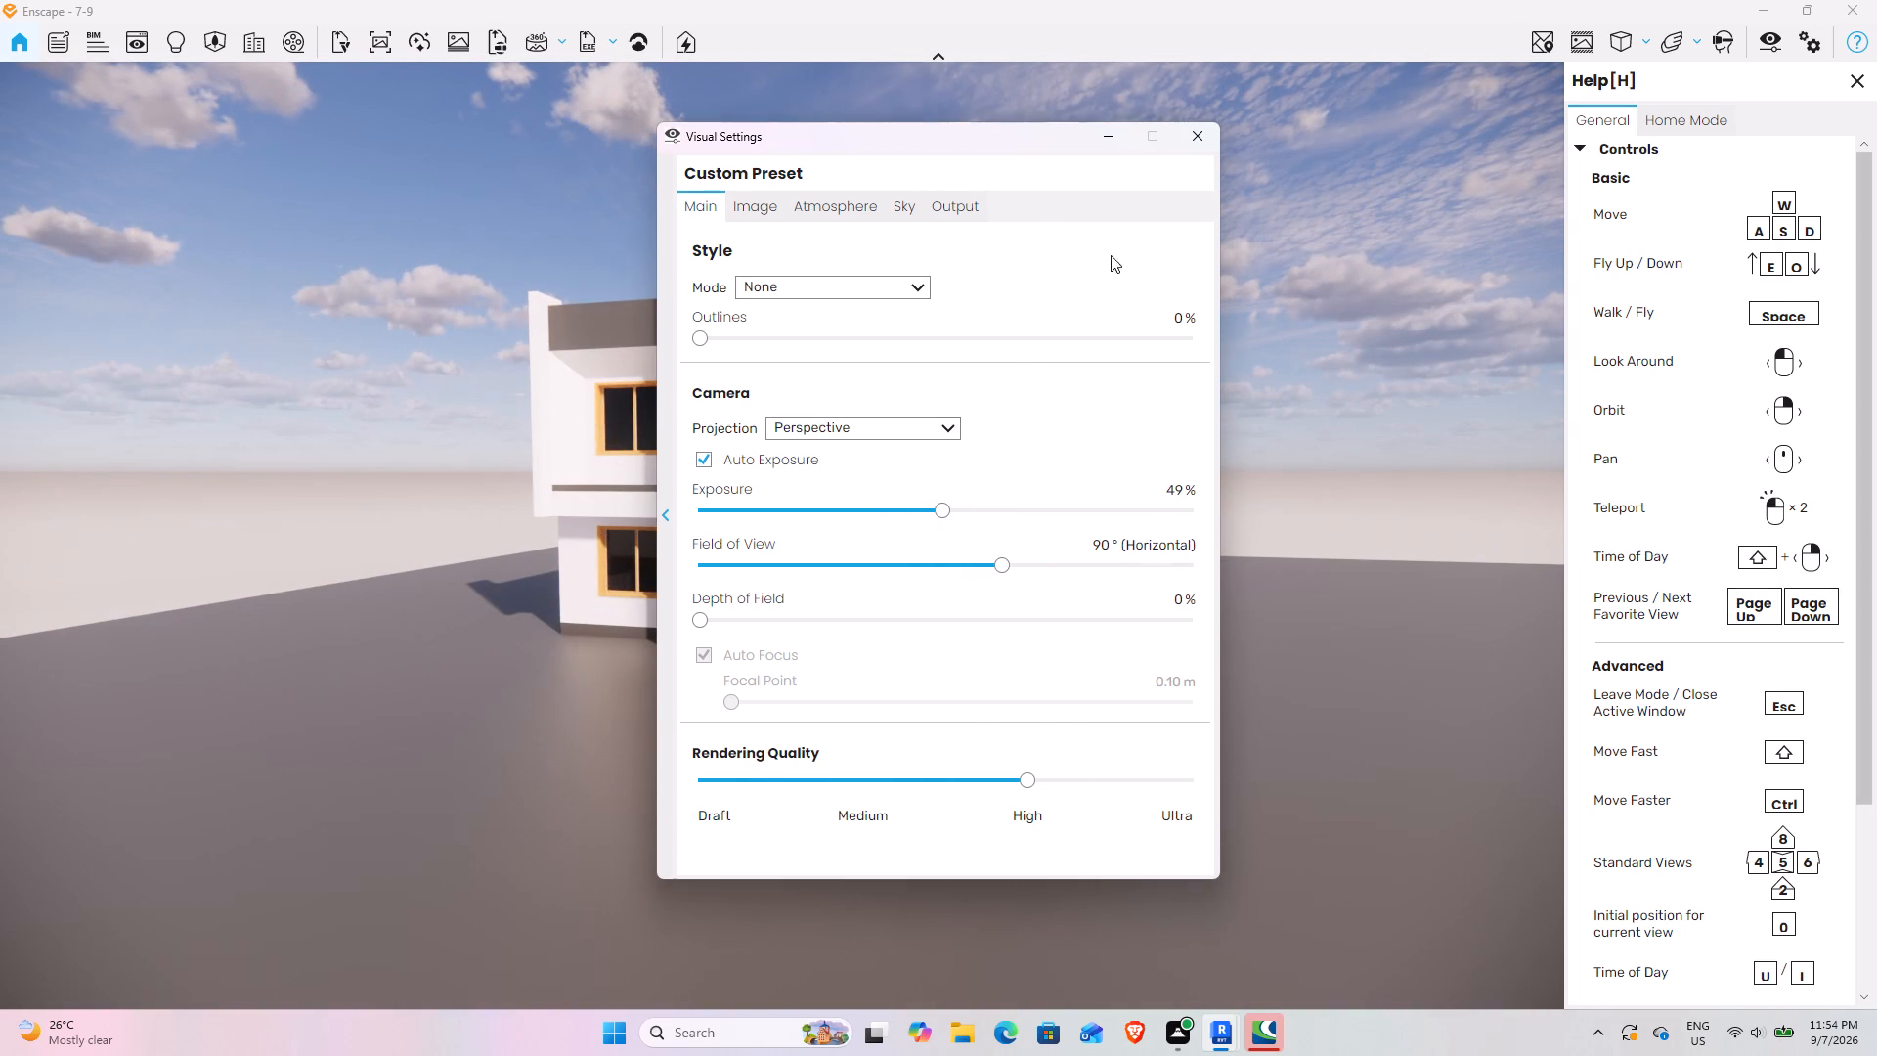
left_click(1099, 135)
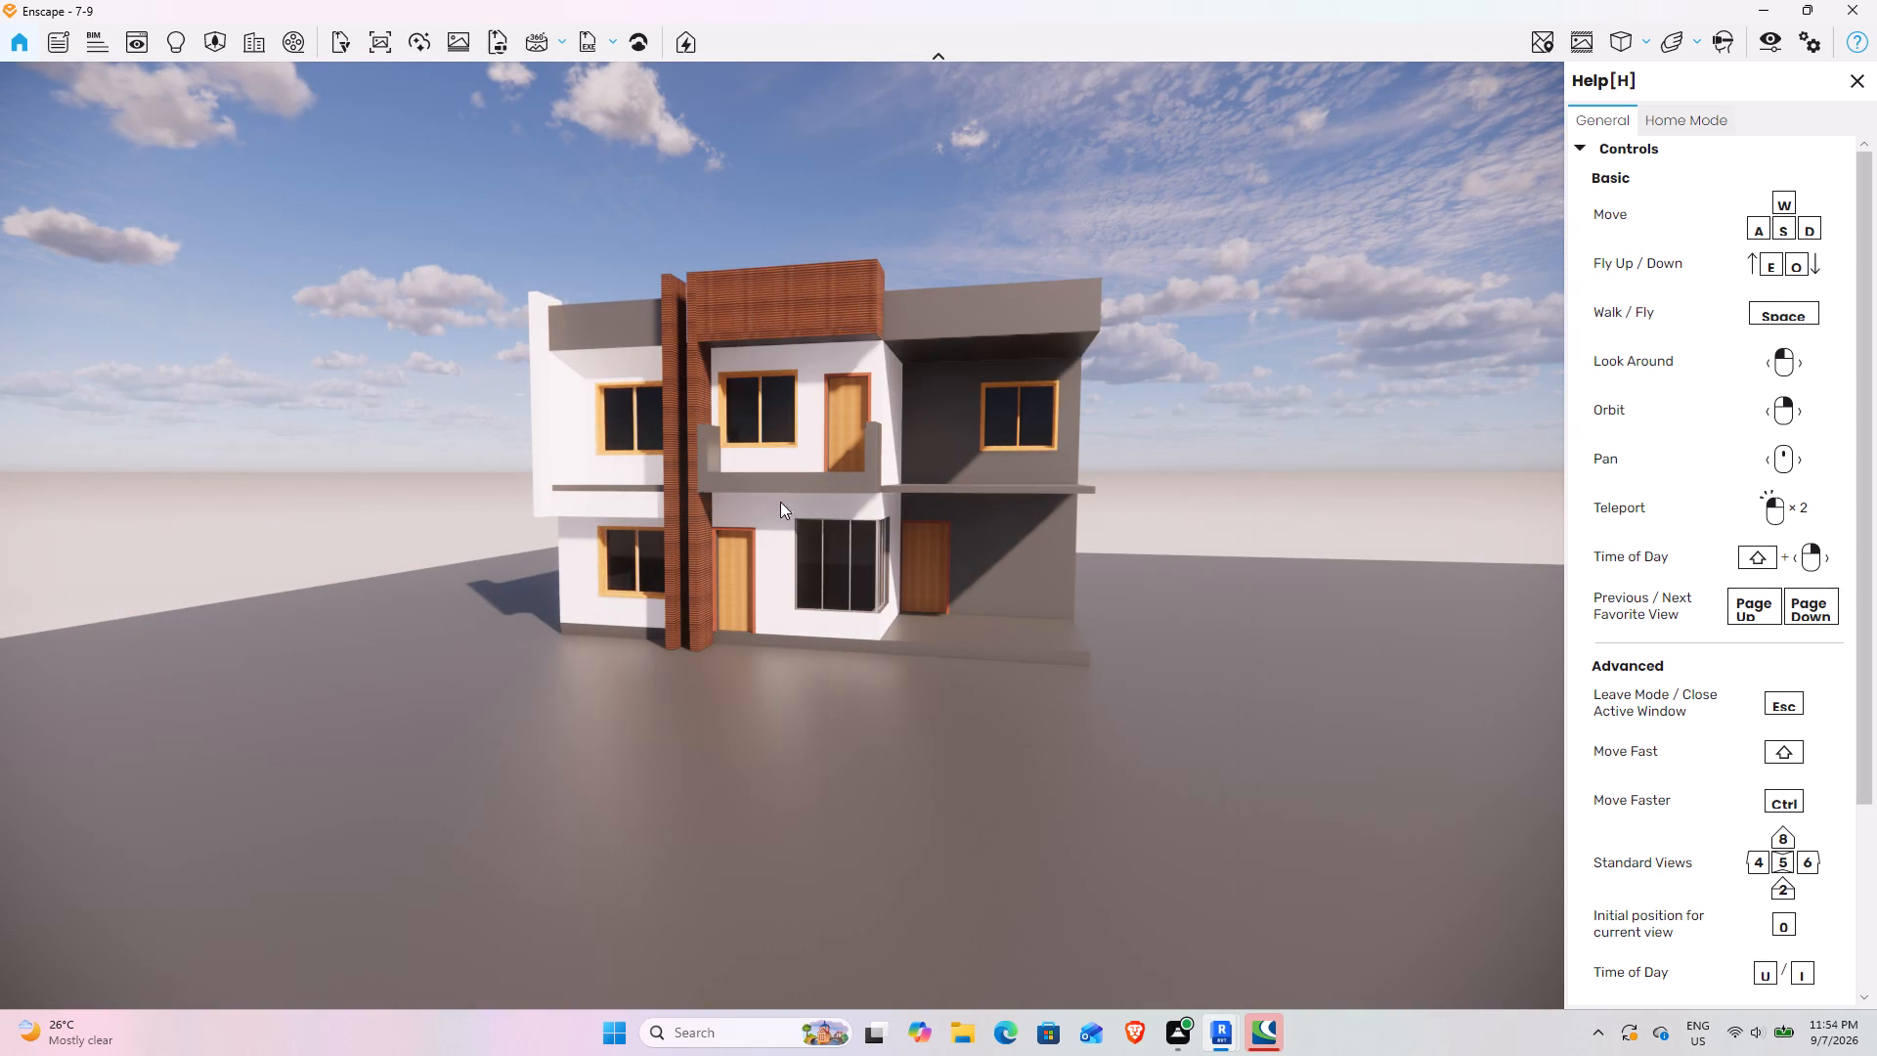
Set the image effects Motion Blur, Lens Flare, Bloom, Vignette and Chromatic Aberration all to 0% in the visual settings.
scroll(765, 456, "up", 4)
scroll(832, 393, "up", 4)
scroll(833, 392, "down", 7)
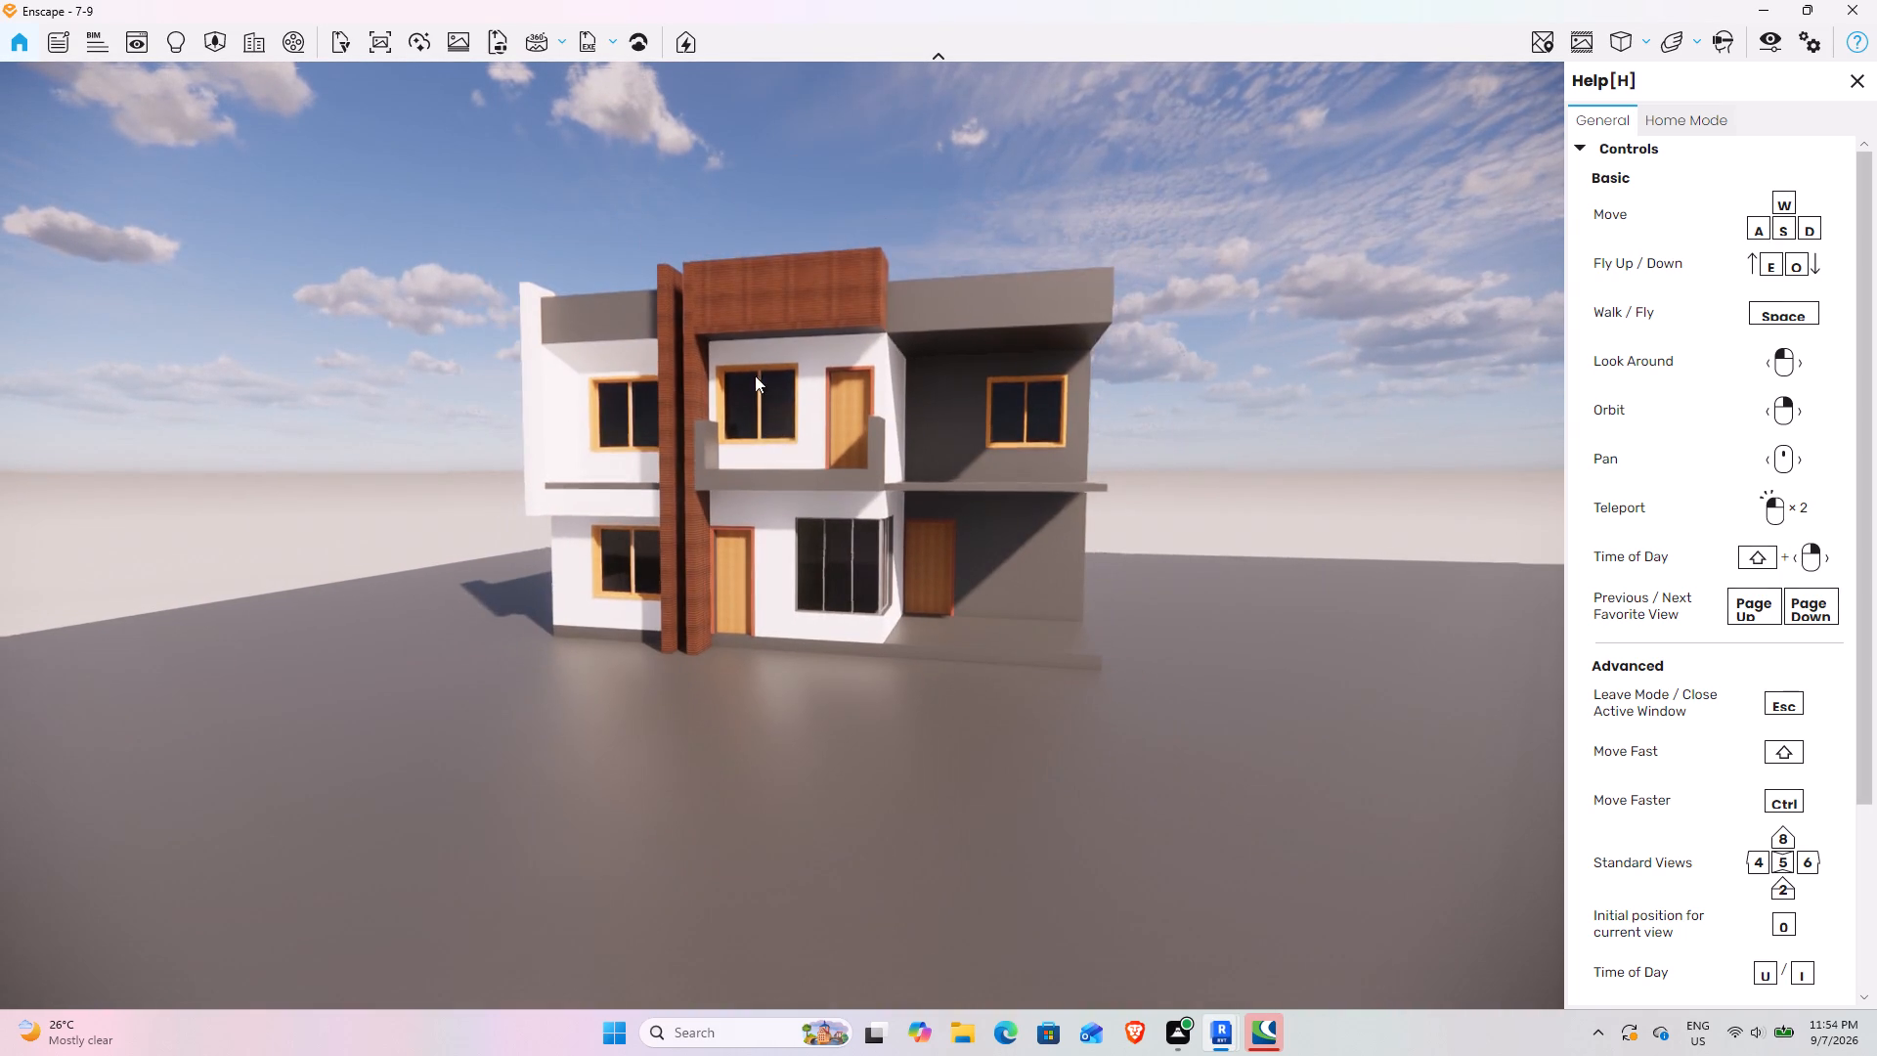
left_click(1766, 30)
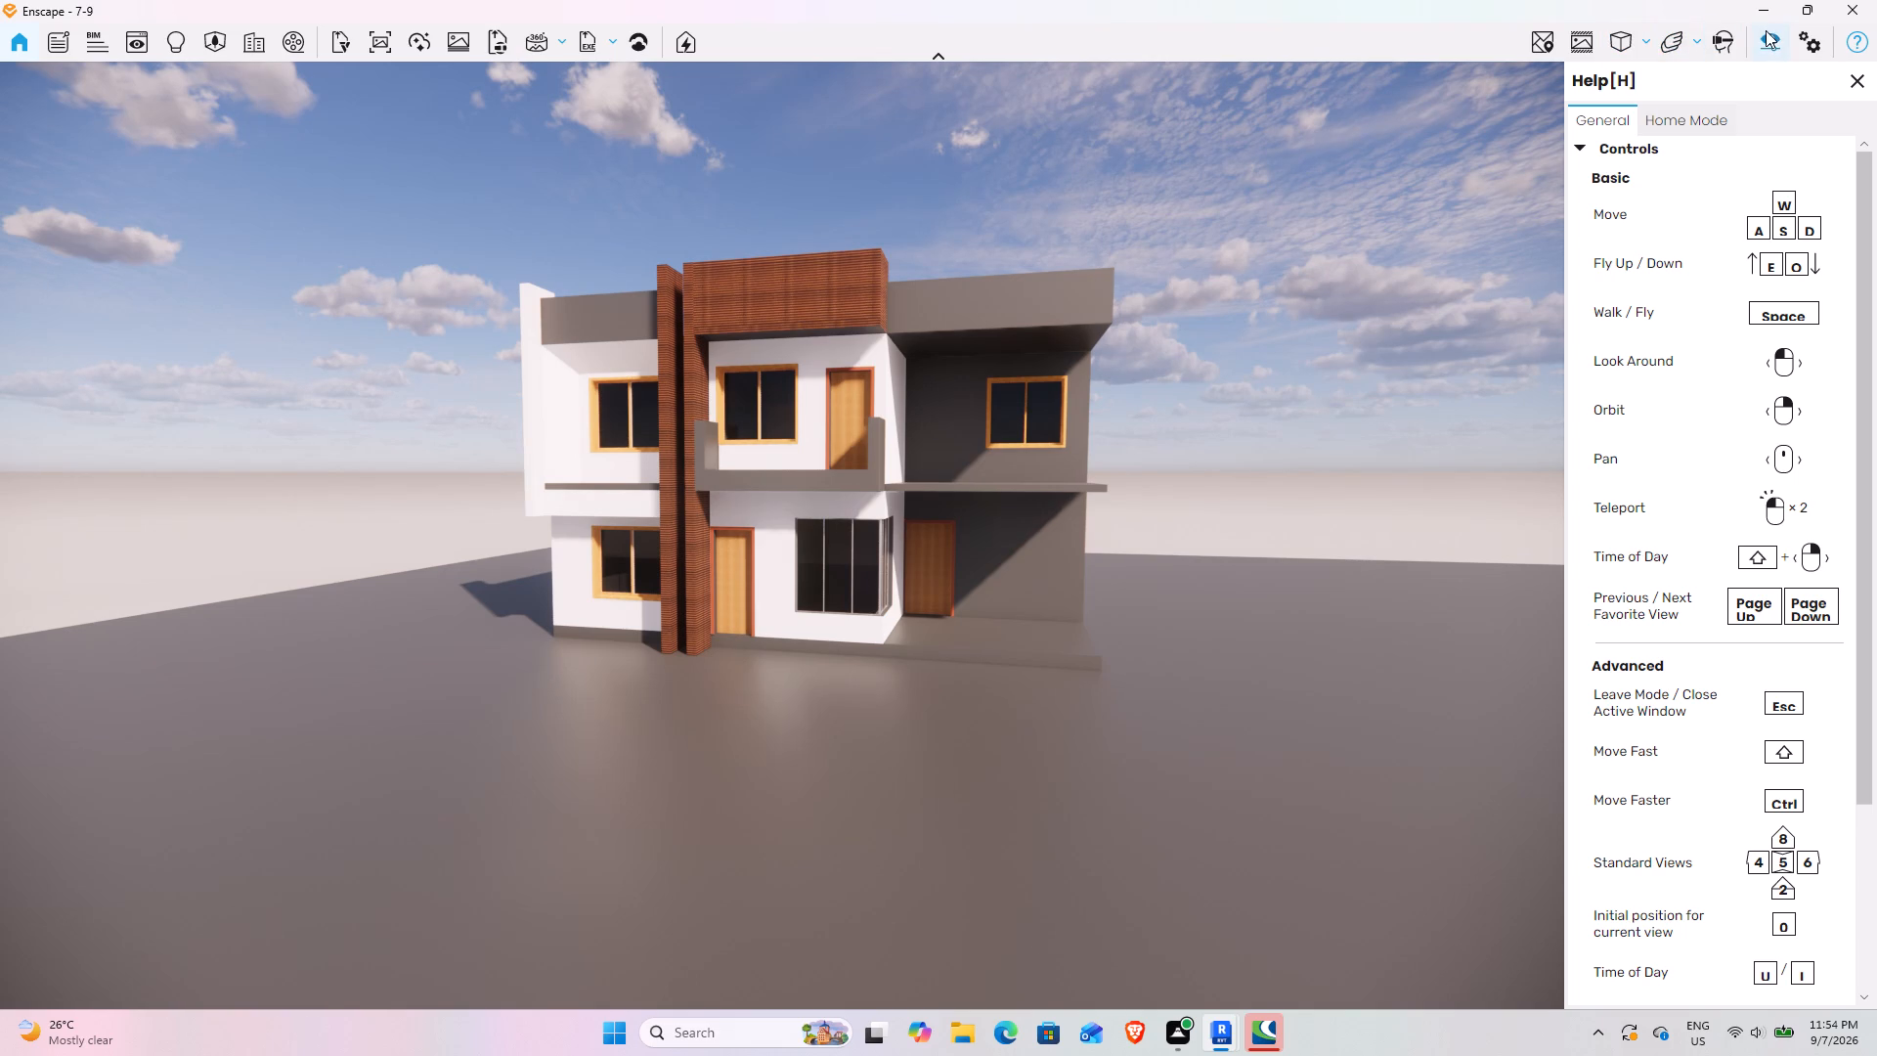
left_click(749, 203)
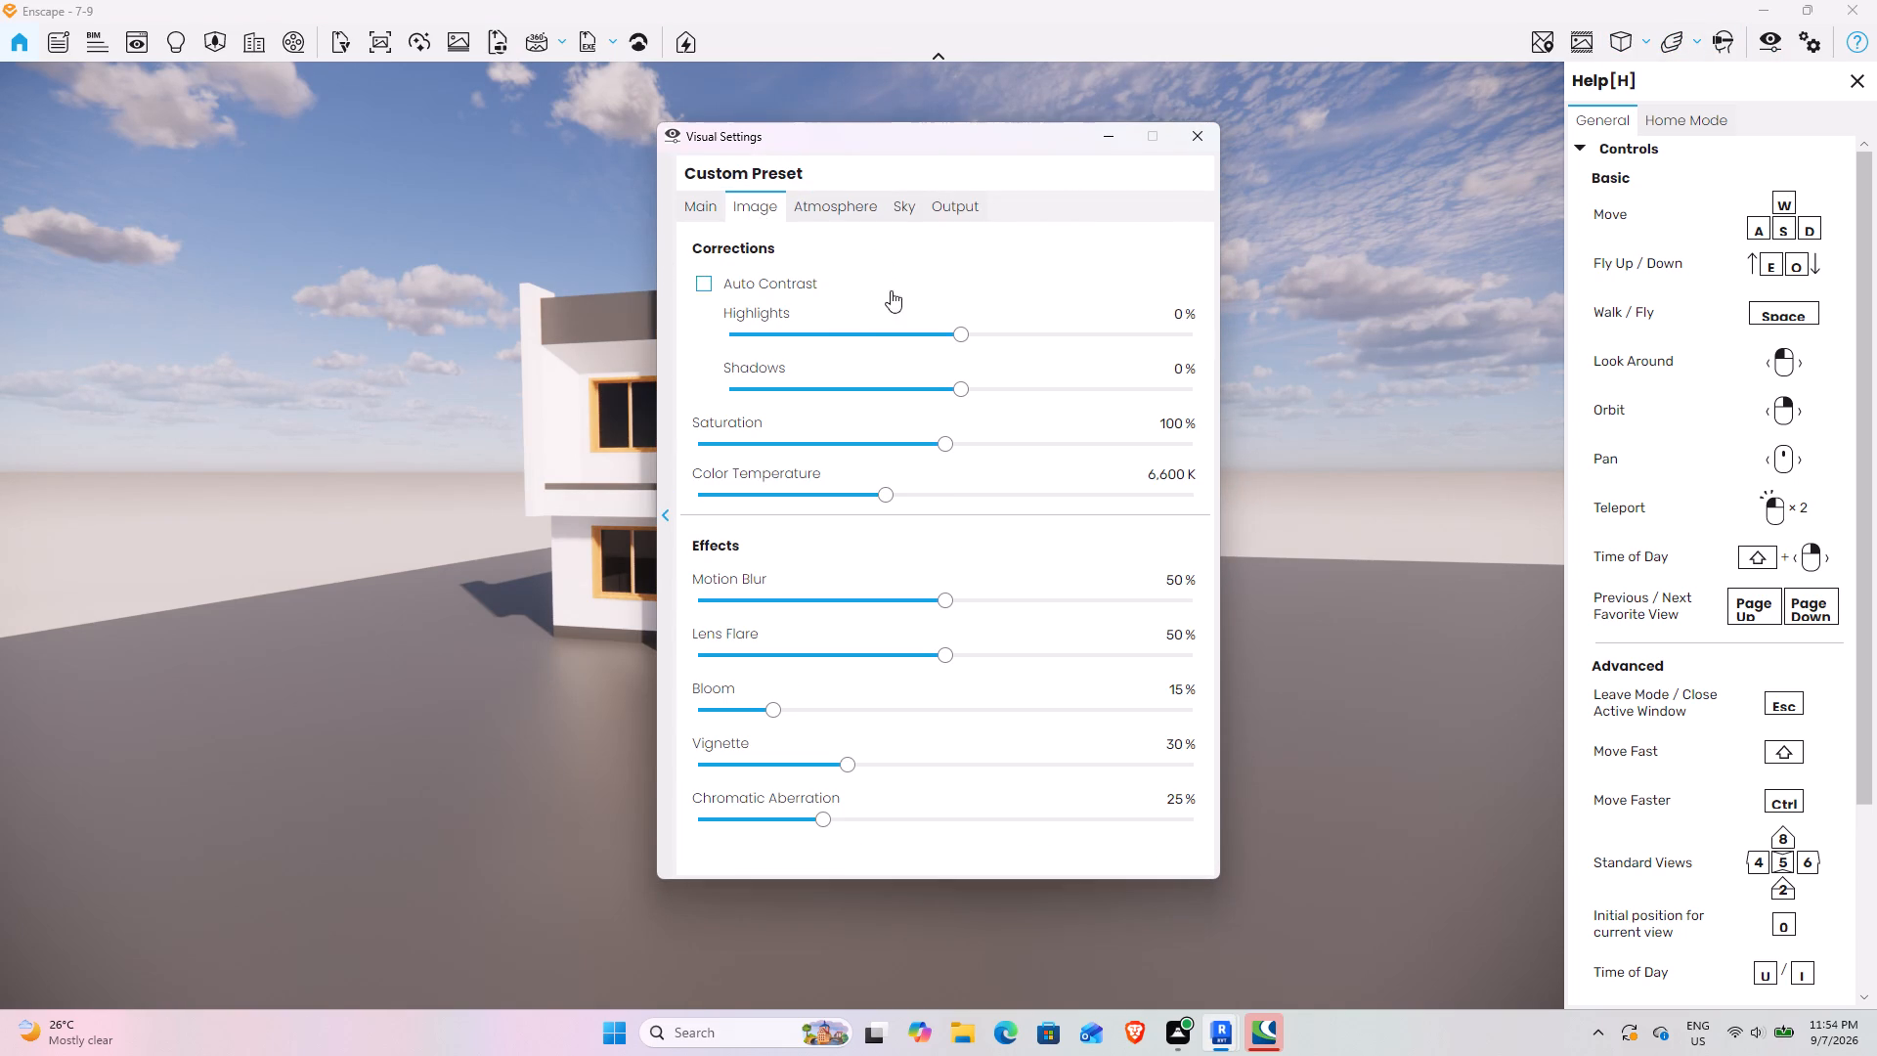
left_click_drag(720, 609, 672, 612)
left_click_drag(937, 596, 599, 596)
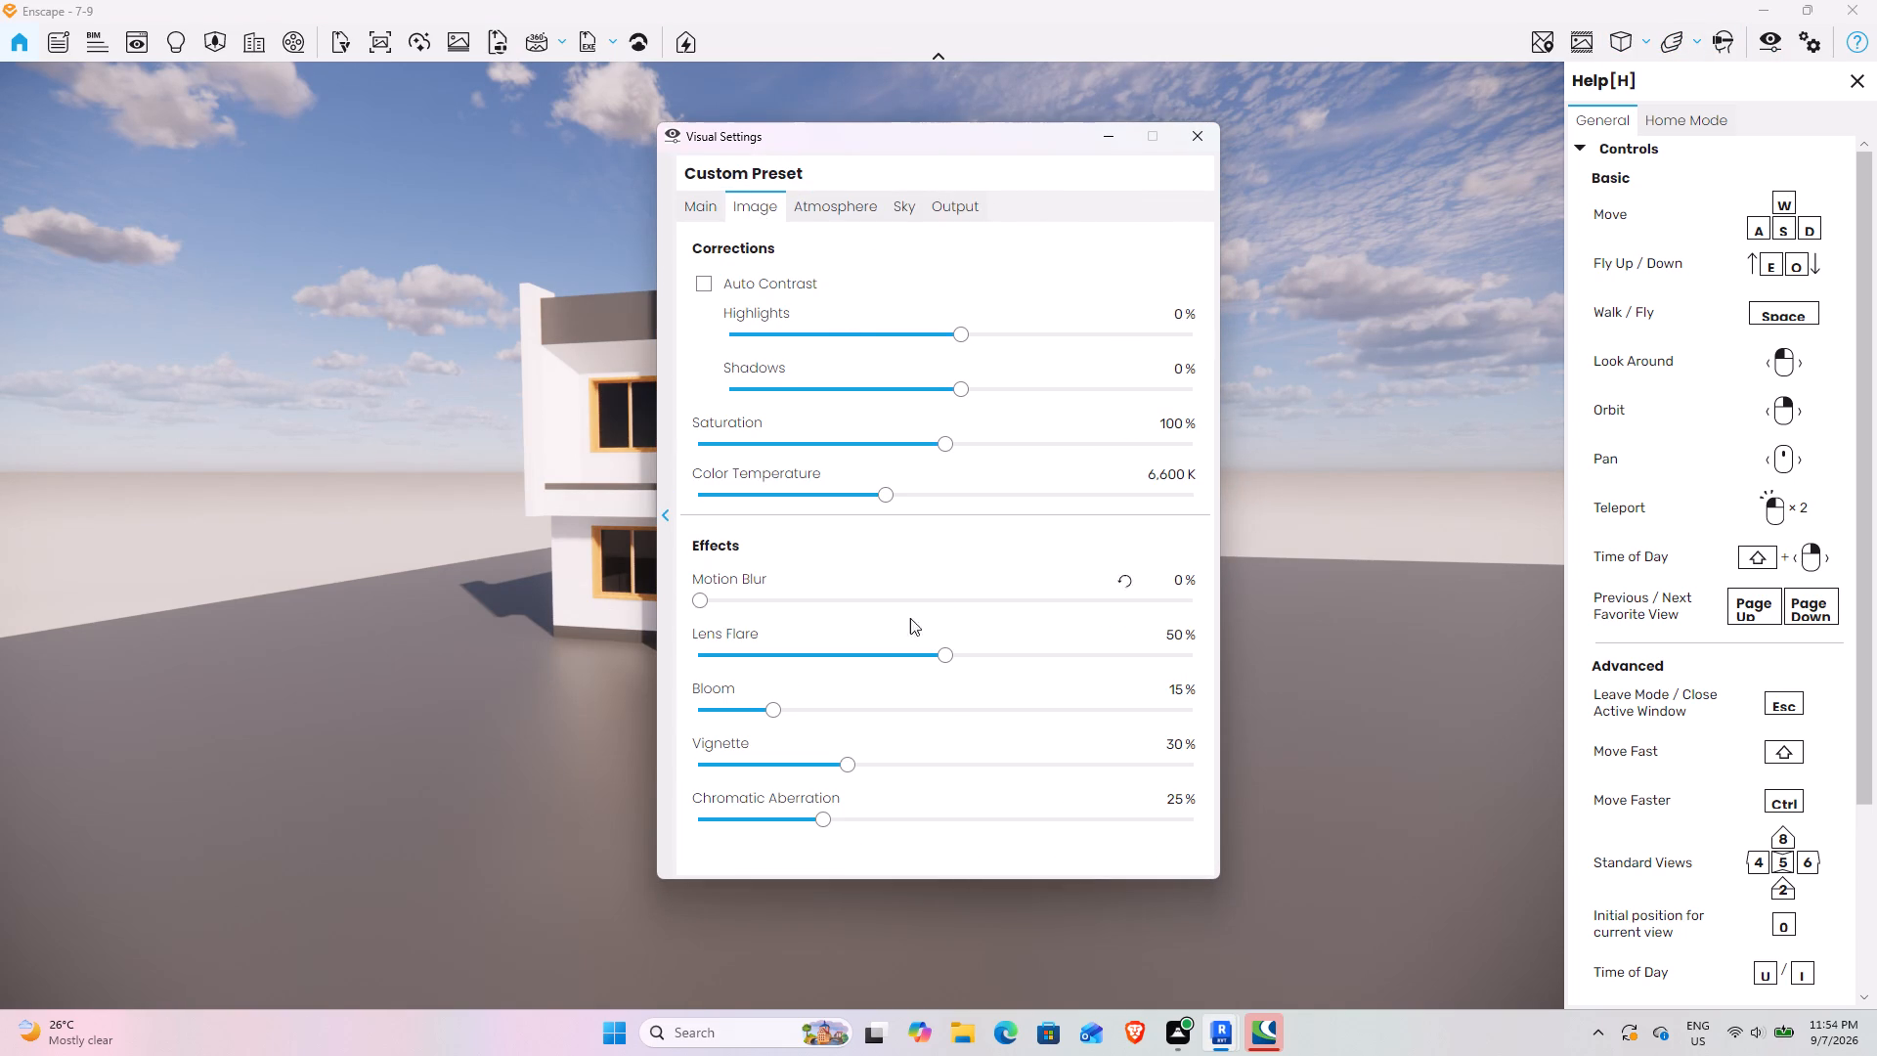
left_click_drag(943, 648, 615, 659)
left_click_drag(764, 700, 644, 709)
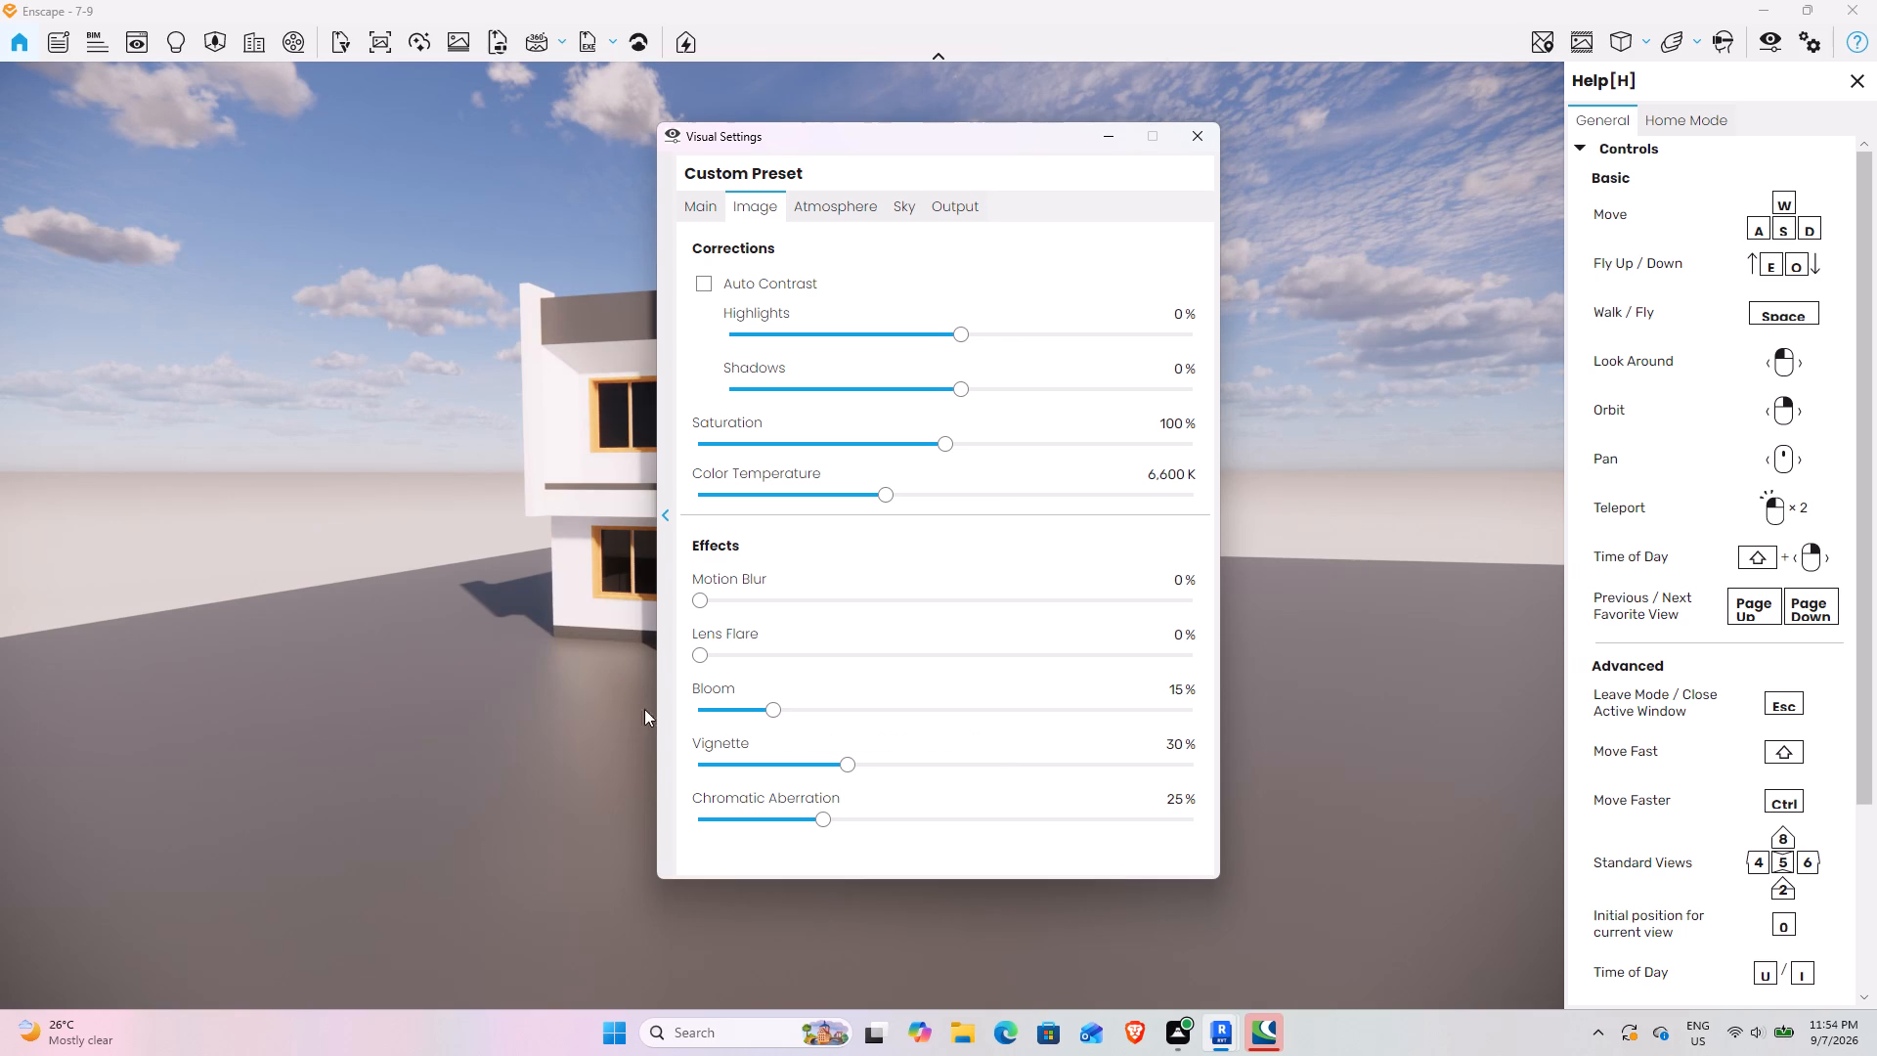
left_click_drag(644, 709, 633, 715)
left_click_drag(765, 713, 640, 729)
left_click_drag(848, 762, 650, 778)
left_click_drag(812, 824, 642, 822)
left_click_drag(933, 145, 831, 377)
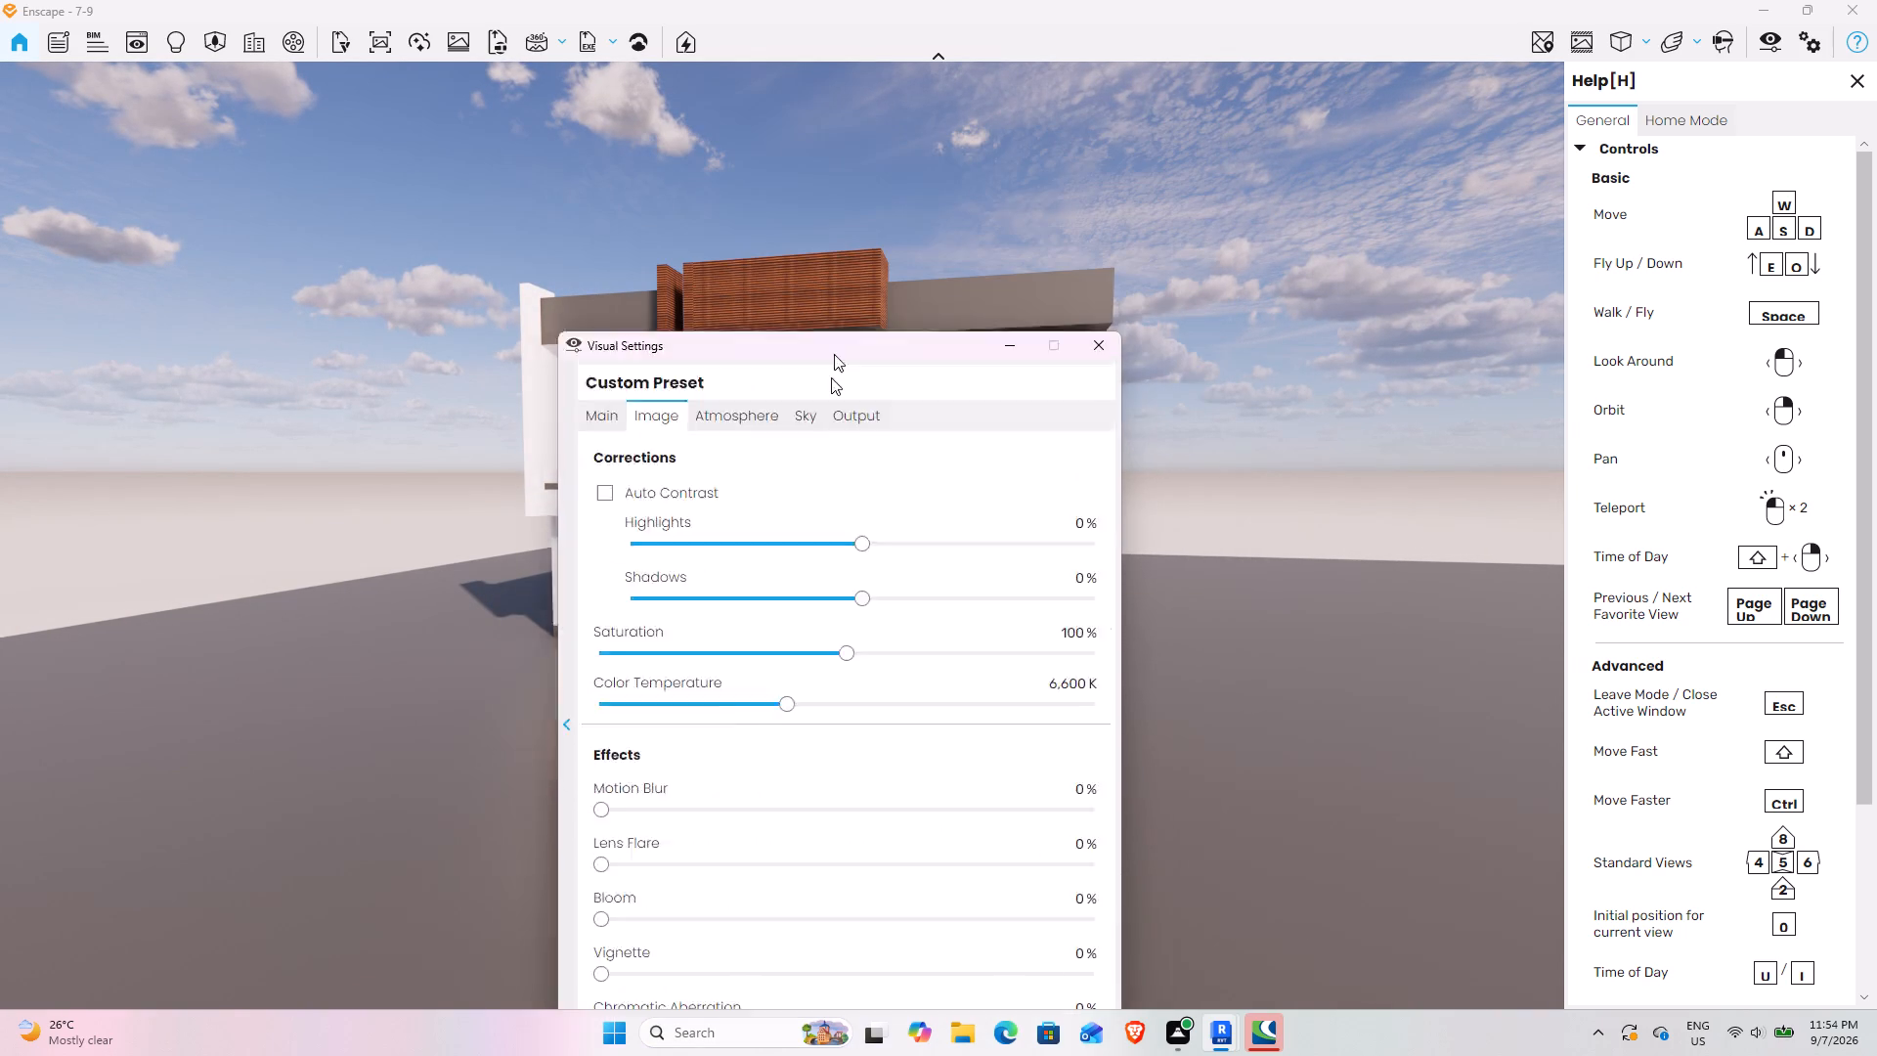
left_click_drag(831, 377, 761, 640)
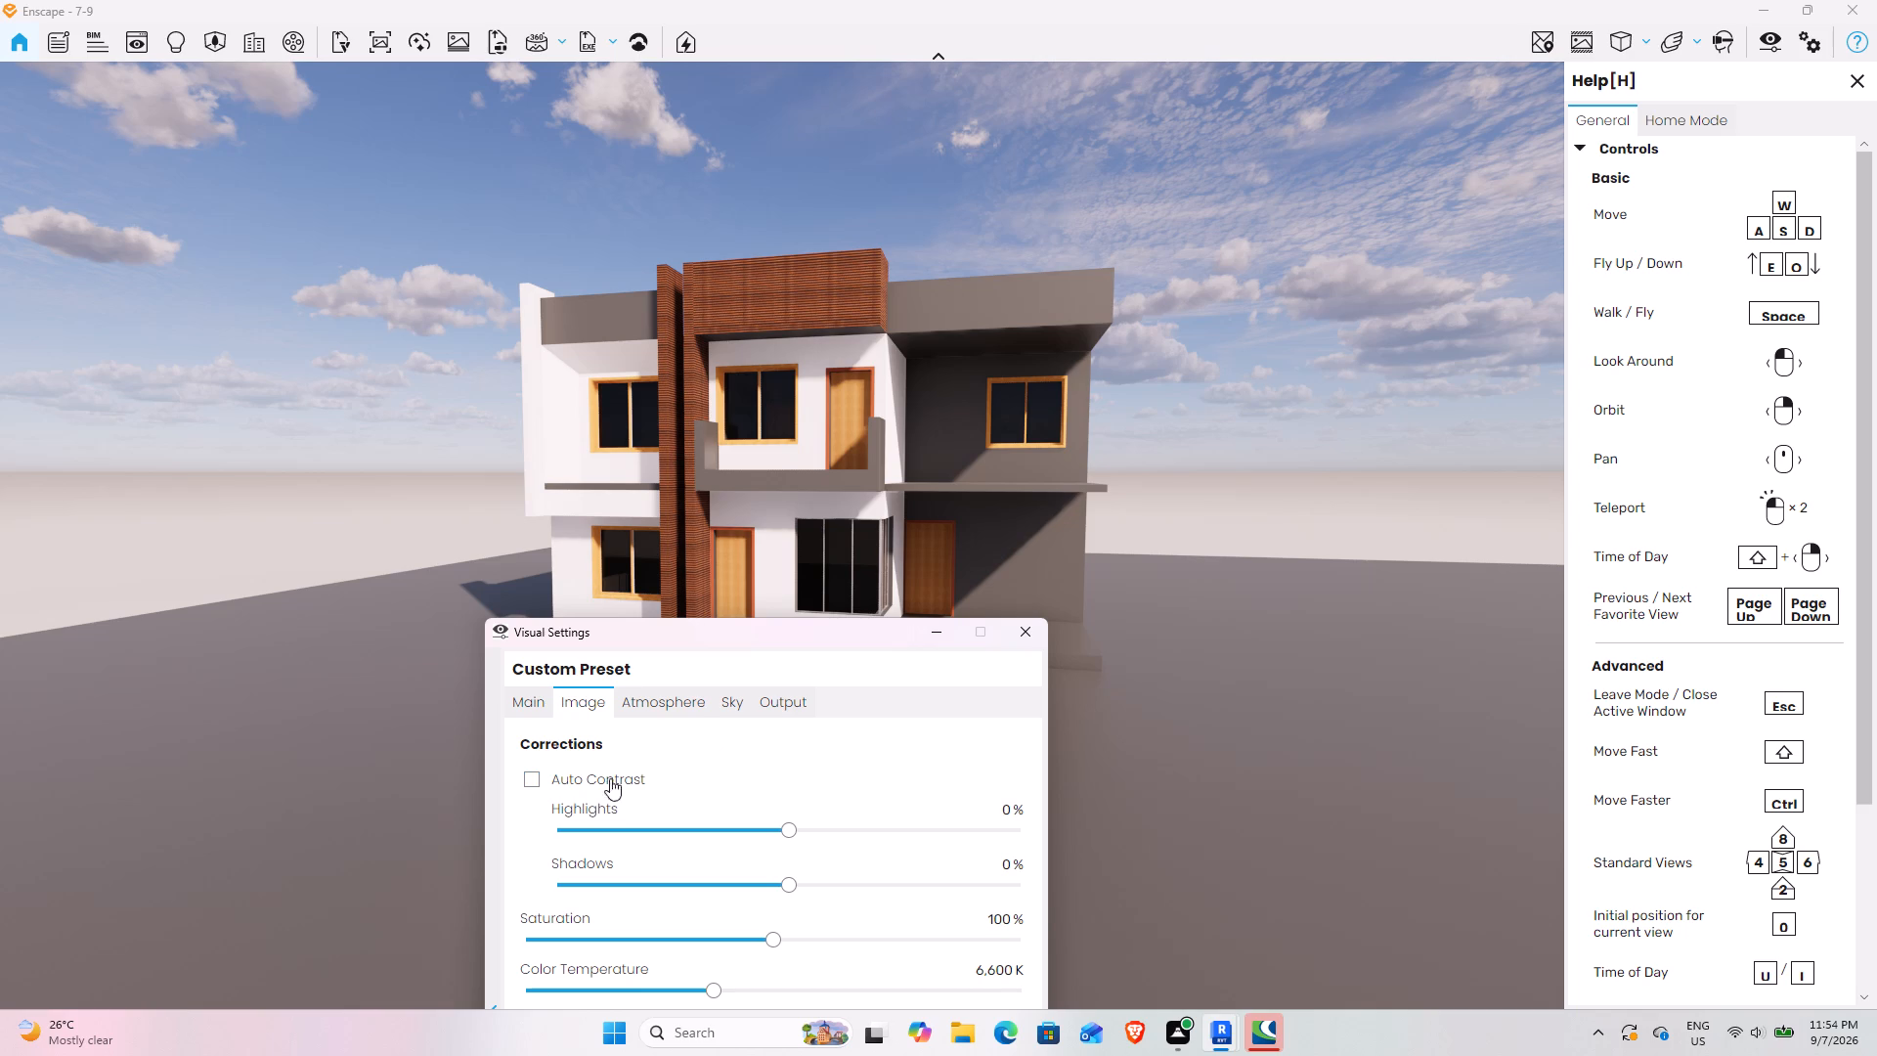
Set the fog intensity to 0% in the atmosphere settings, keeping the facade in view beside the settings window.
left_click(672, 714)
left_click_drag(773, 646, 1099, 183)
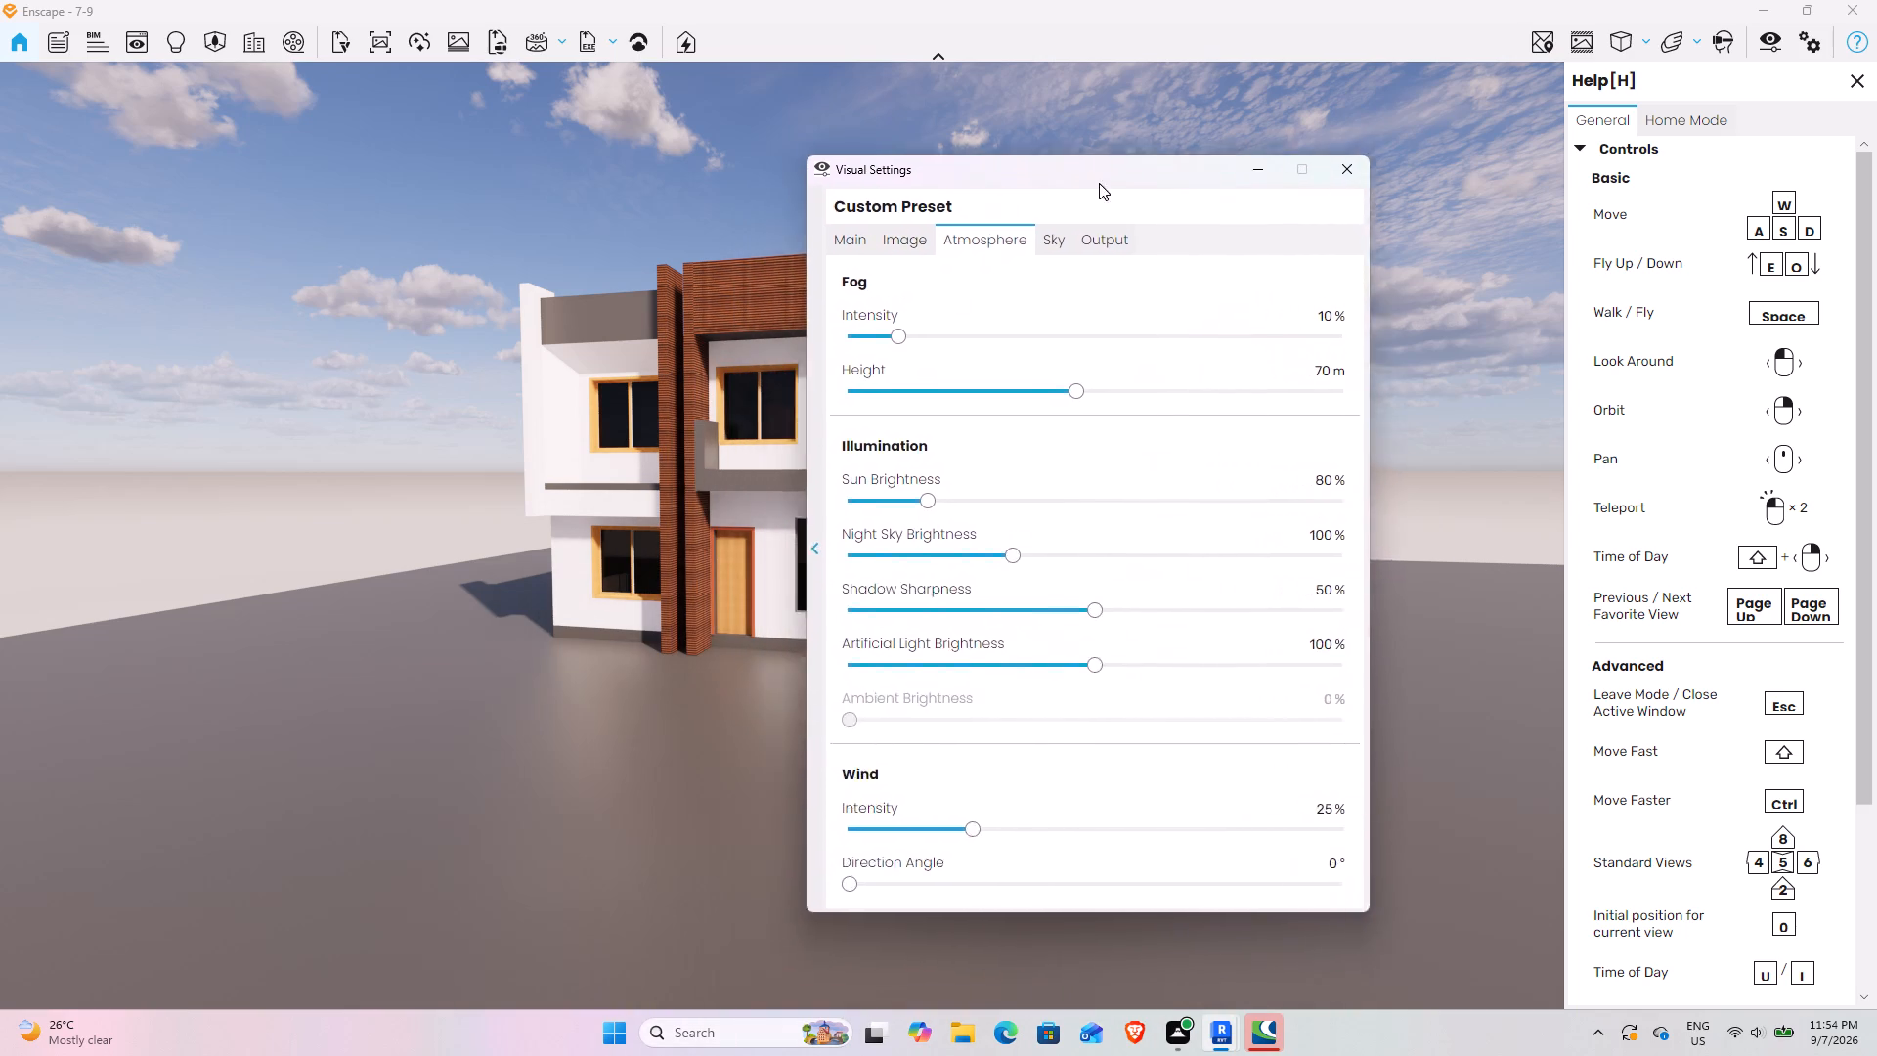
left_click_drag(1099, 183, 1267, 107)
left_click_drag(1068, 260, 941, 283)
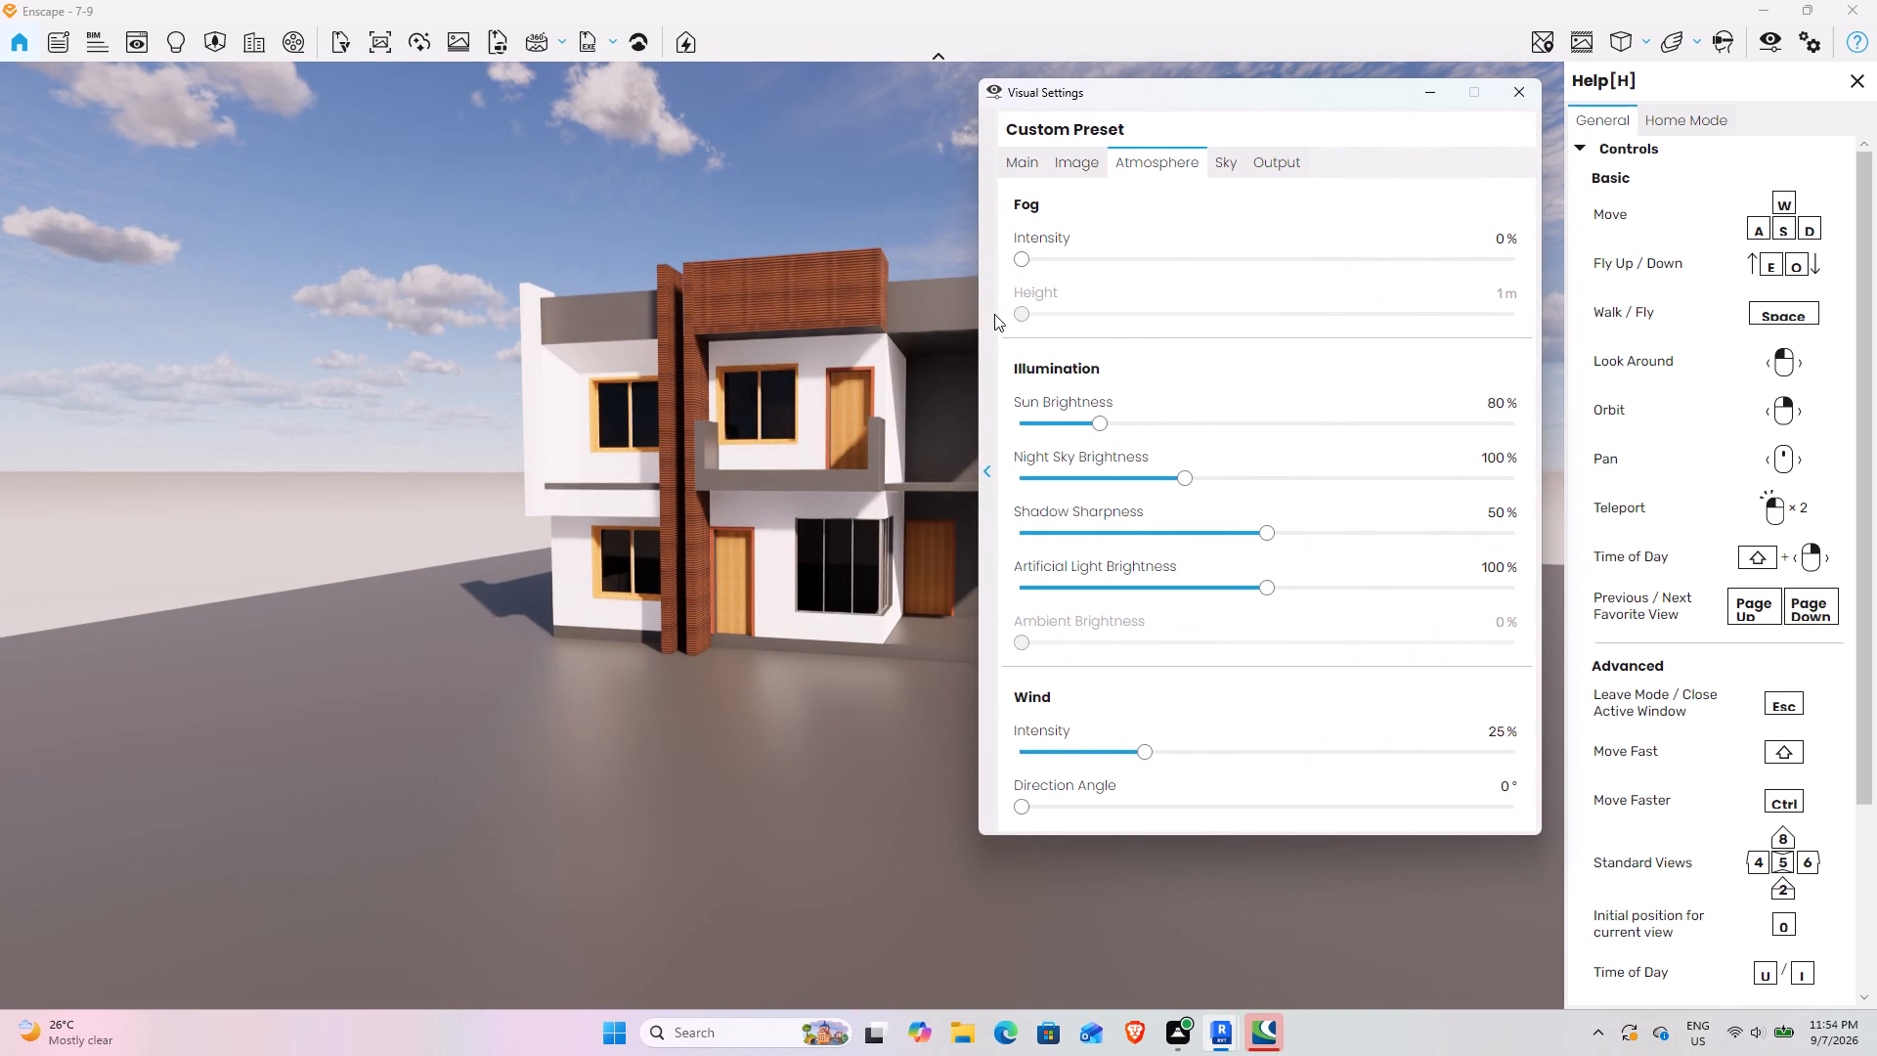
Try different sun brightness levels down to 0% and set the Sun Brightness to 27%.
left_click_drag(1097, 419, 1052, 419)
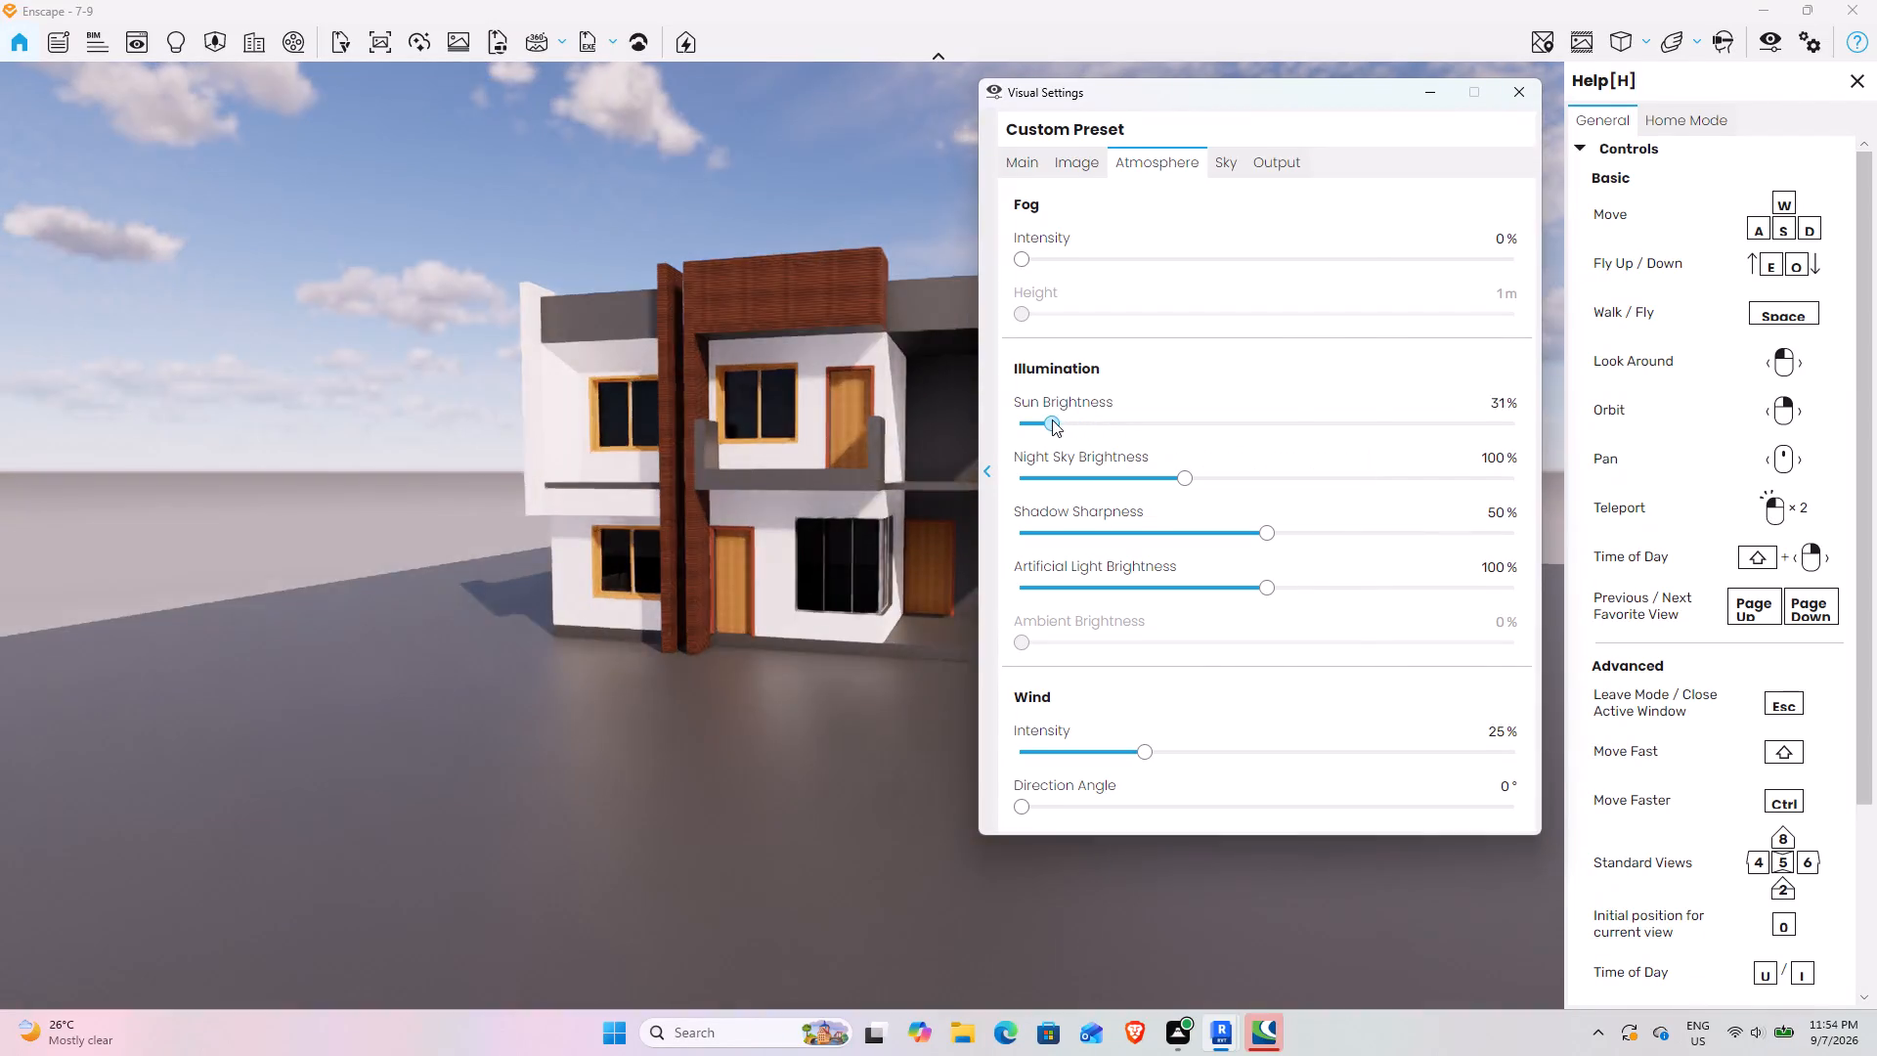
left_click_drag(1052, 419, 897, 434)
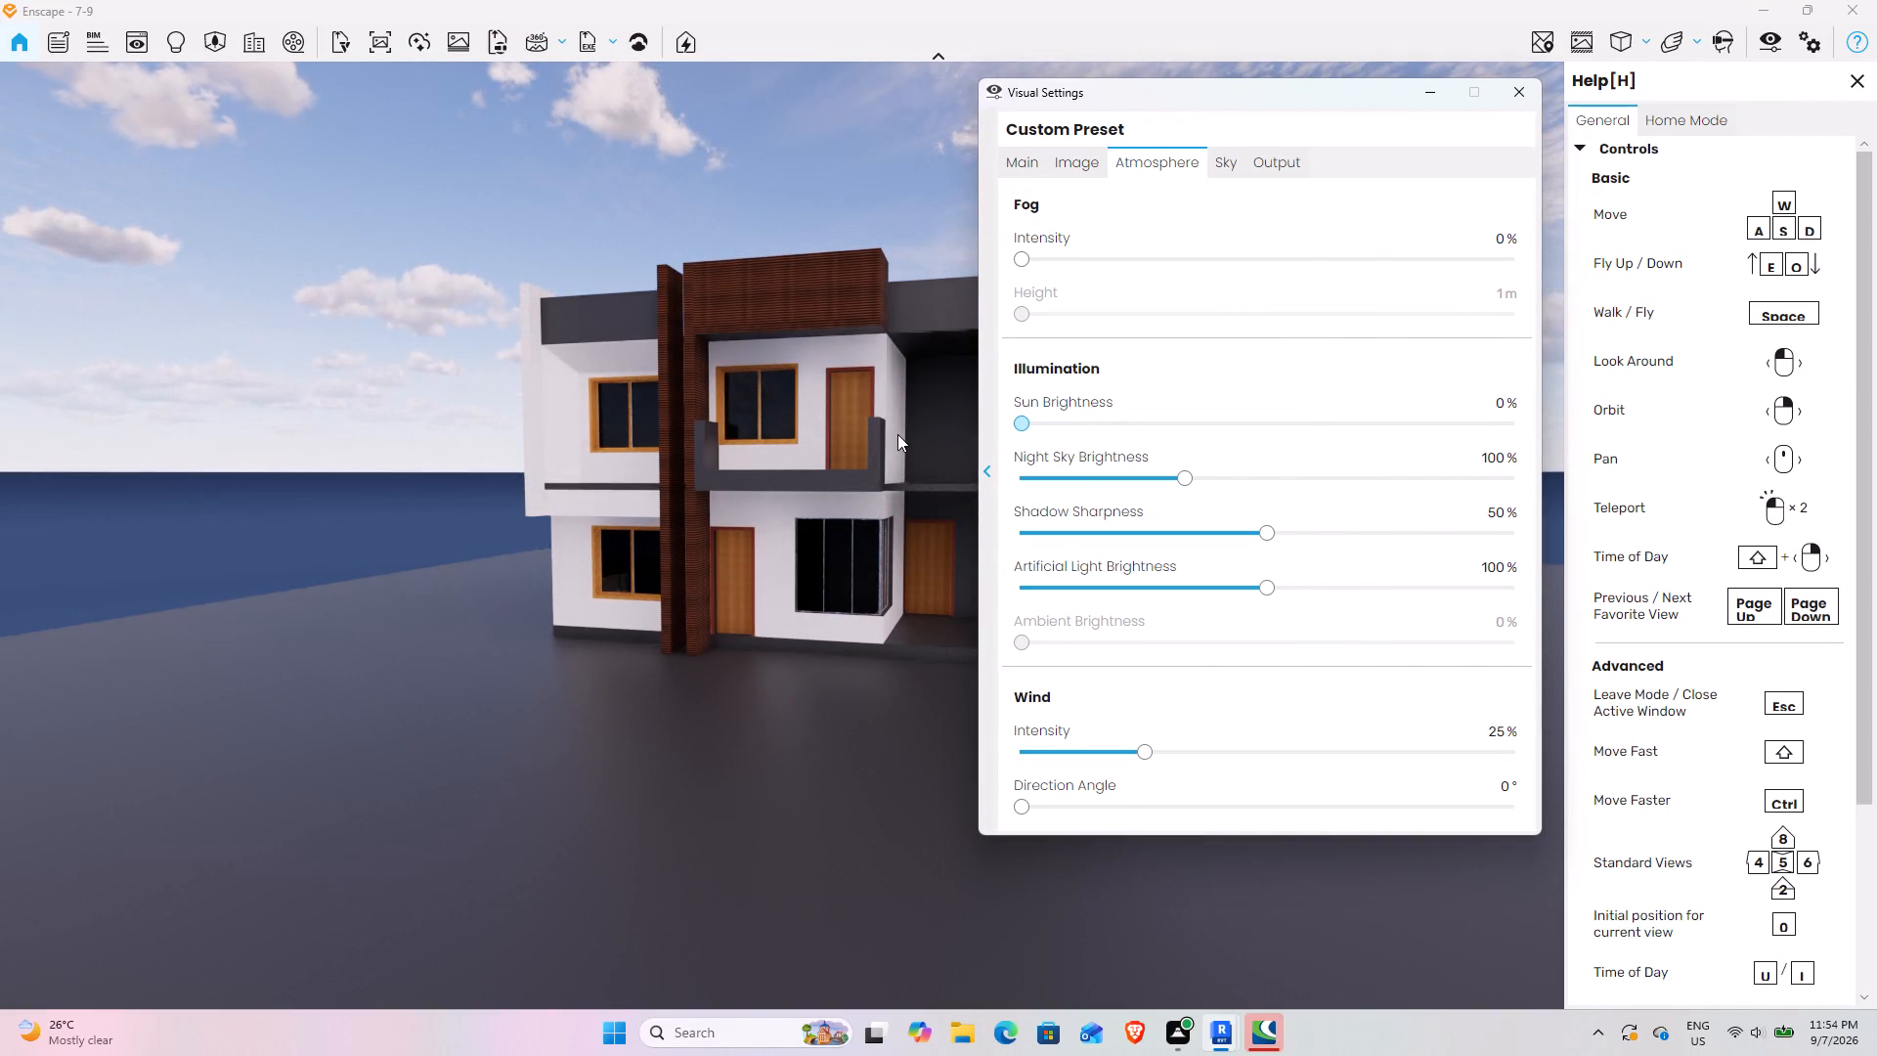
left_click_drag(897, 434, 1050, 432)
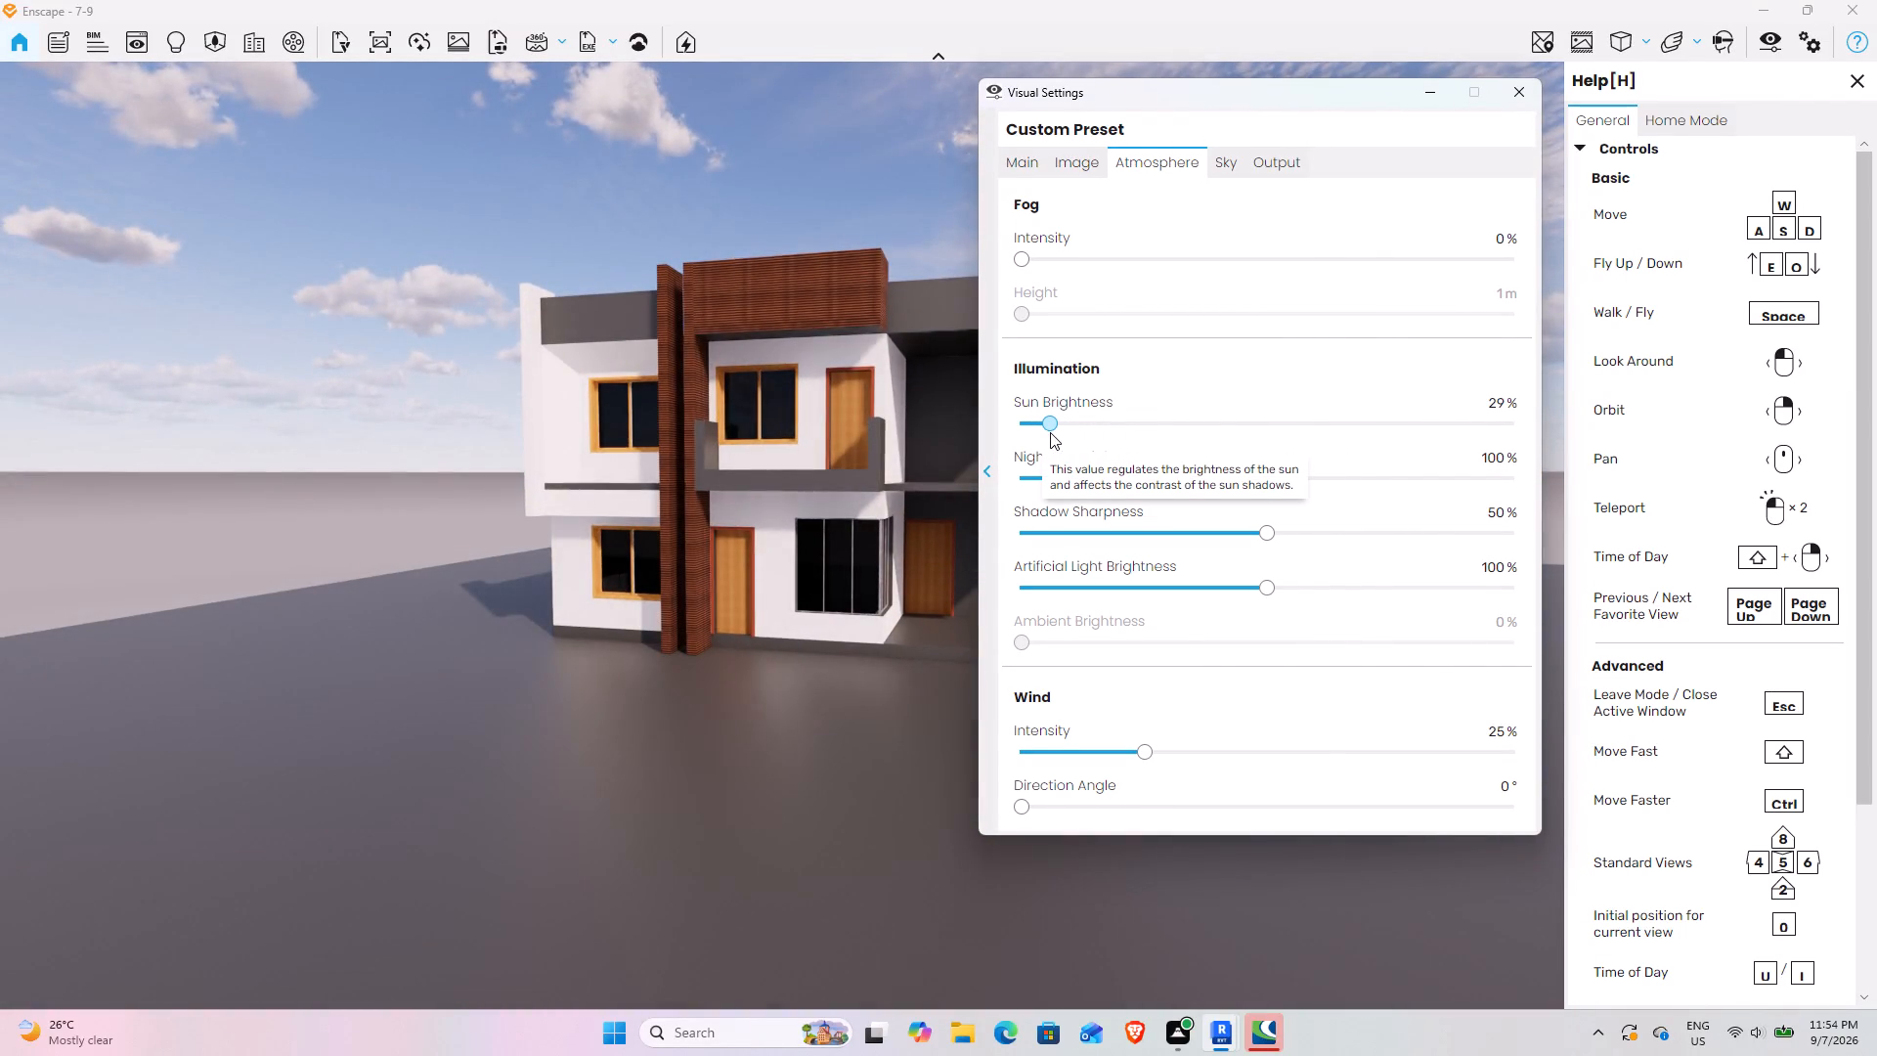
left_click_drag(1050, 432, 1048, 430)
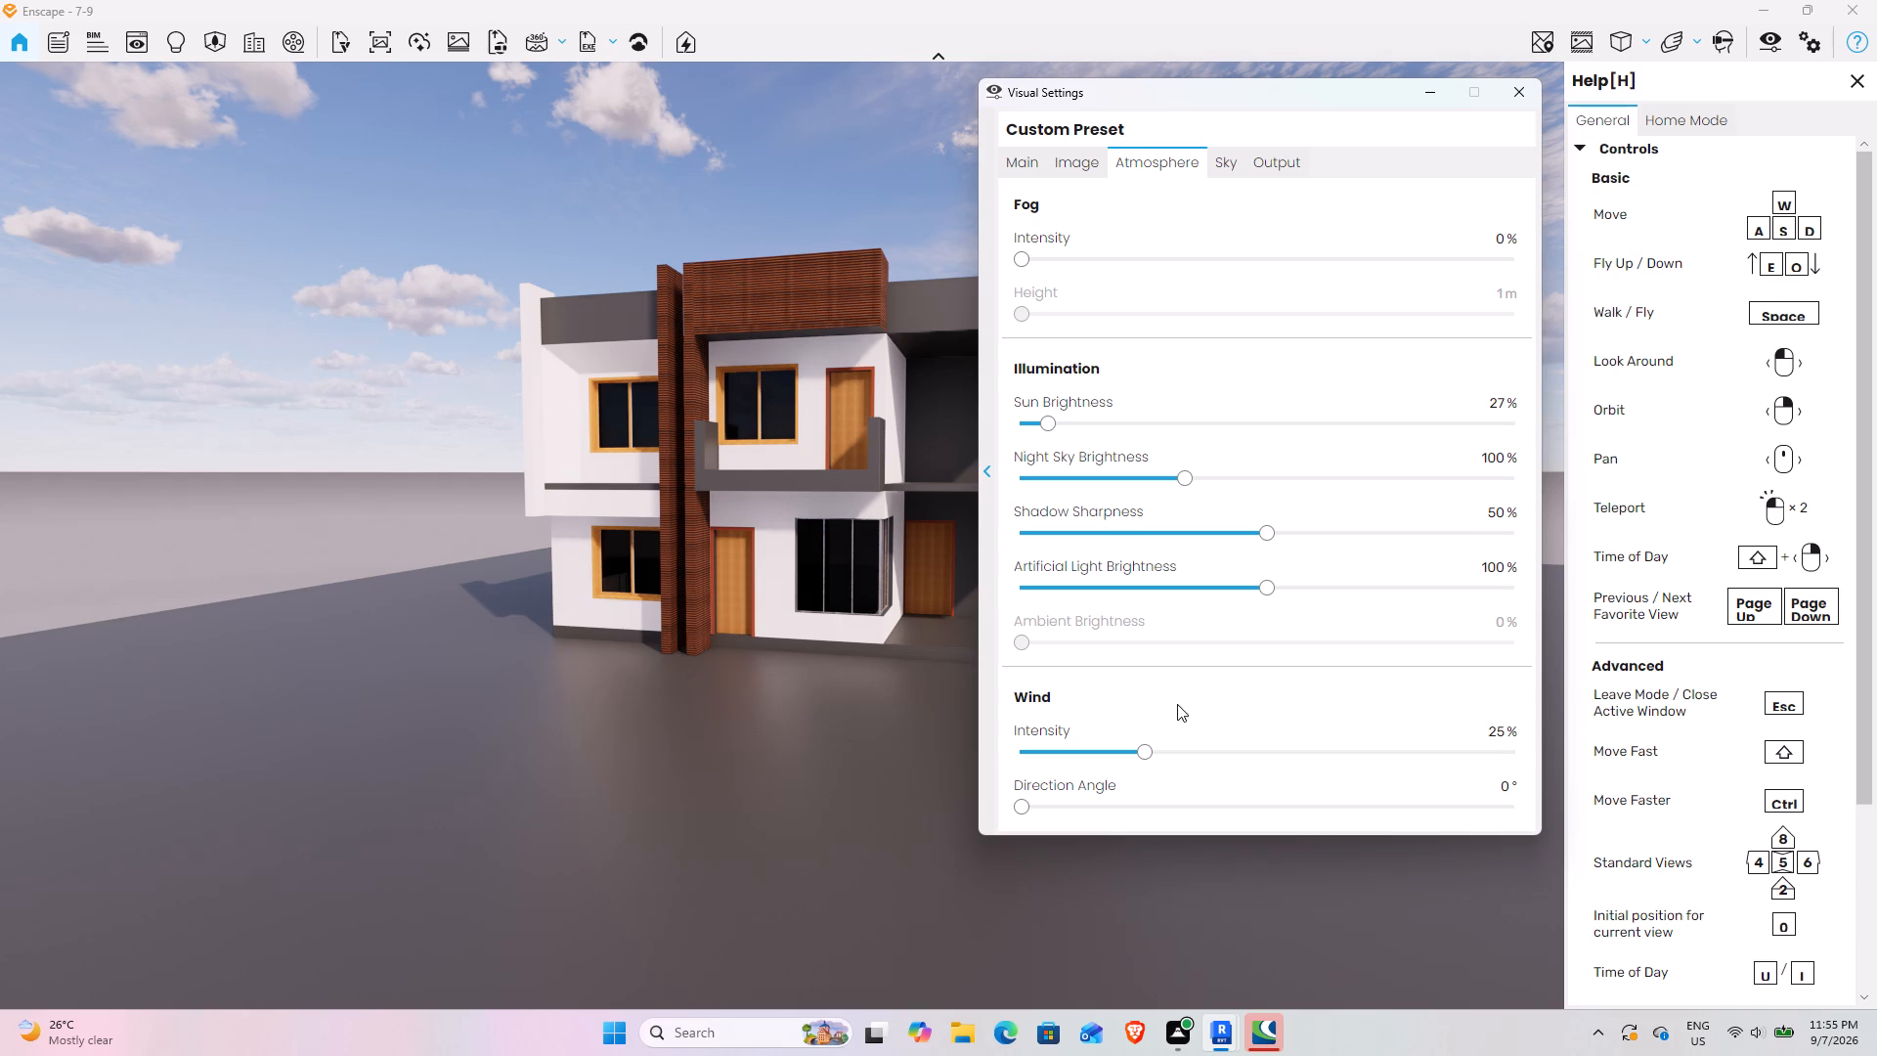
Try Construction Site as the sky's horizon source, and set the source to Town.
left_click(1237, 170)
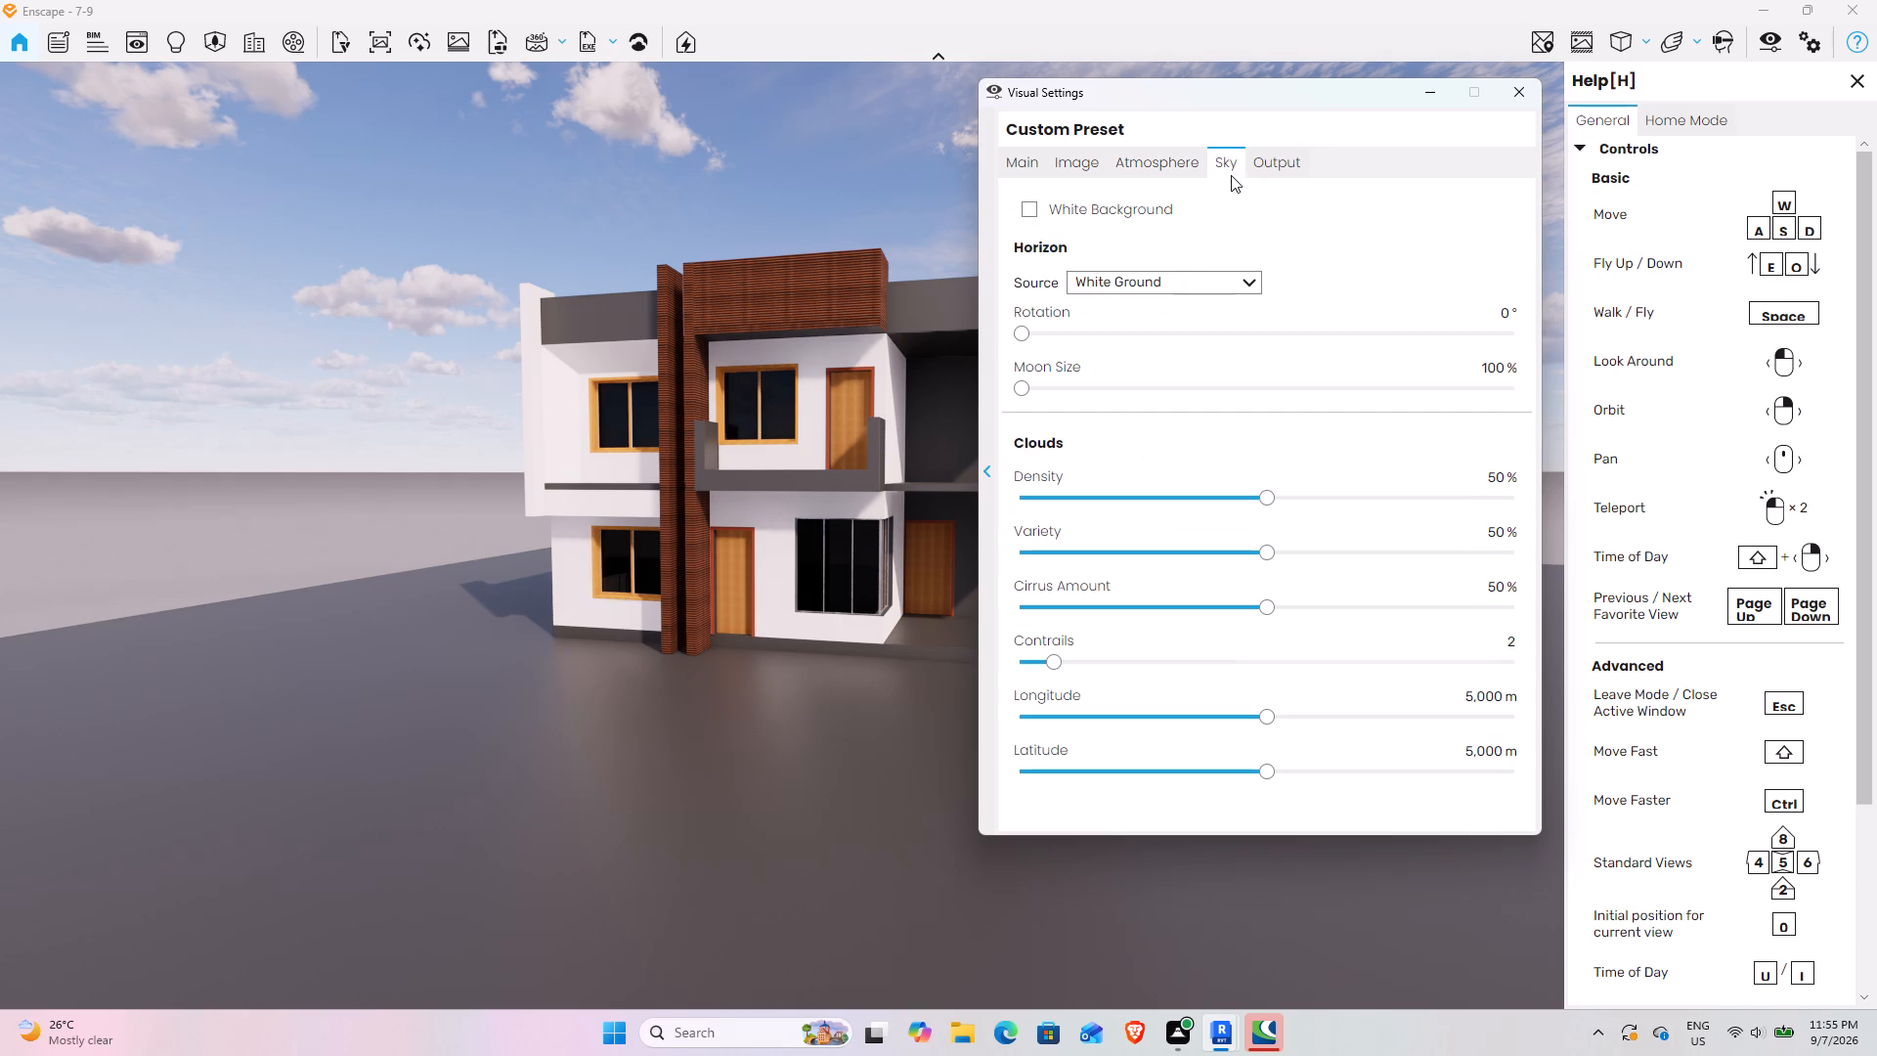
left_click(1192, 288)
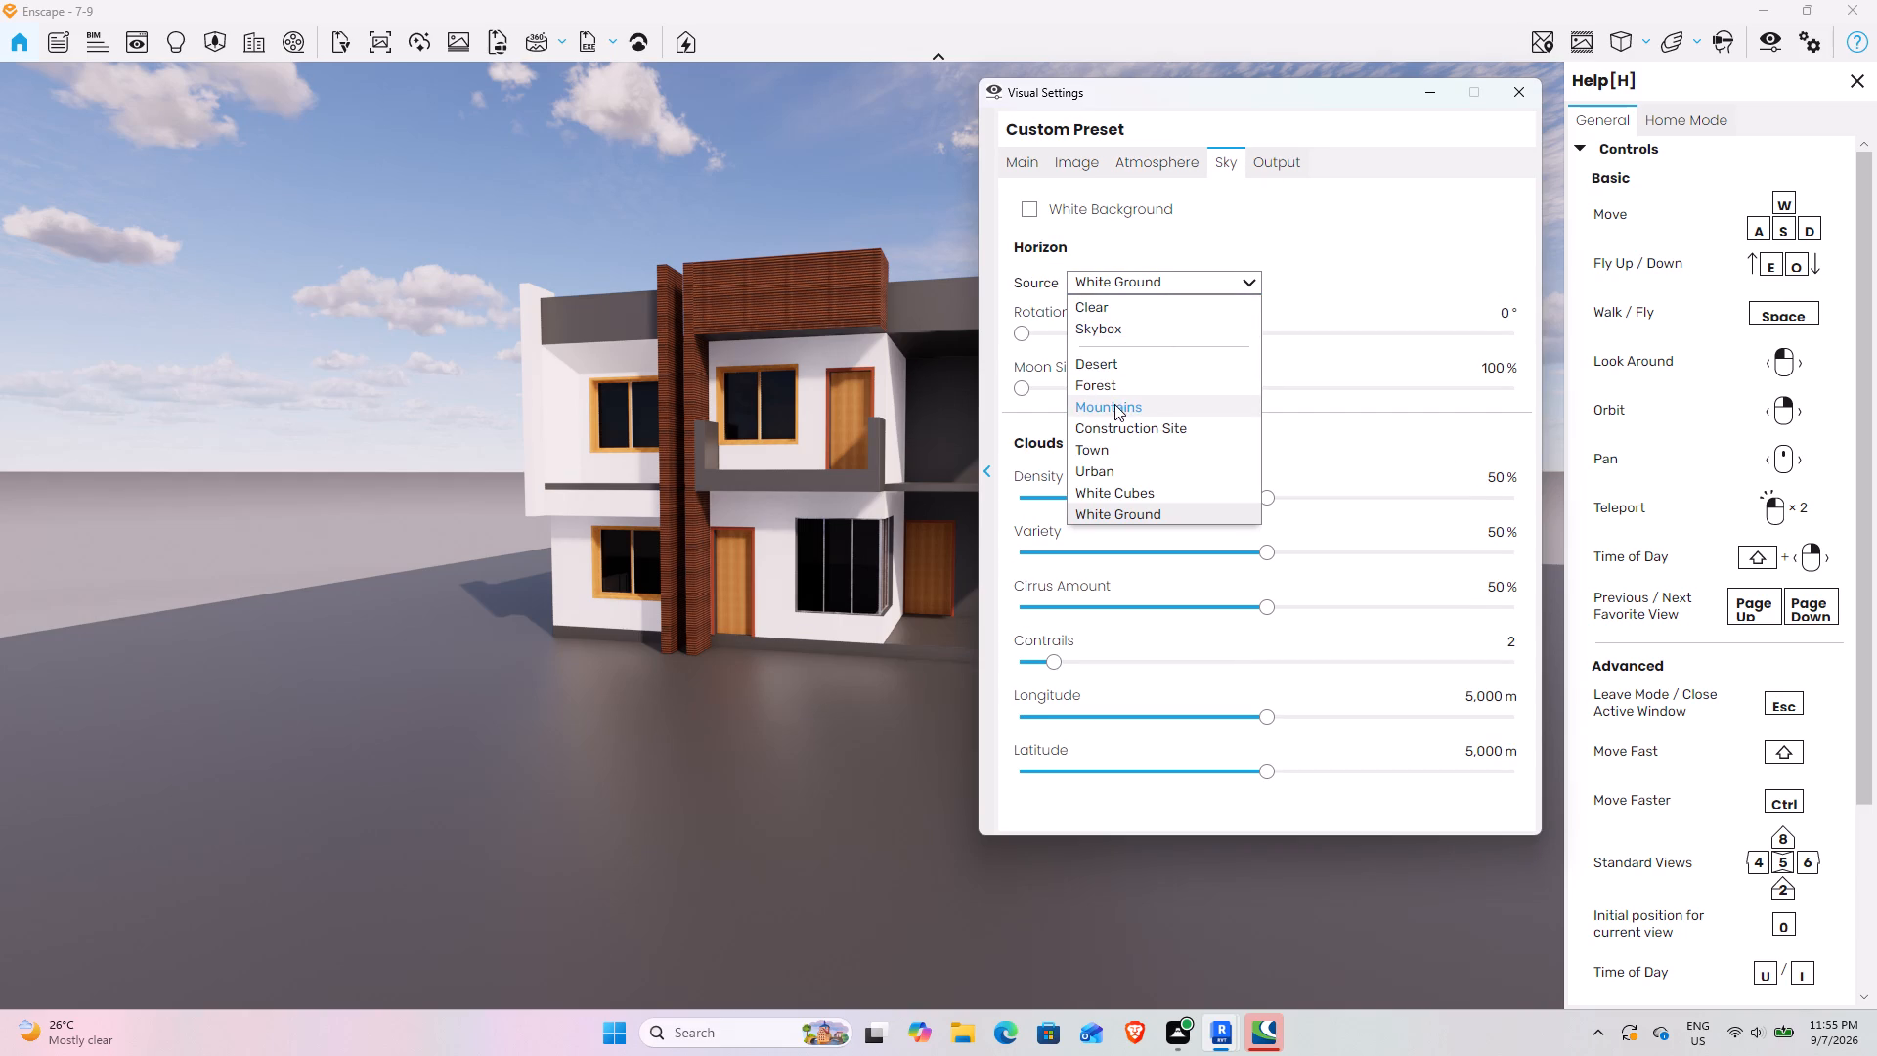
left_click(1158, 431)
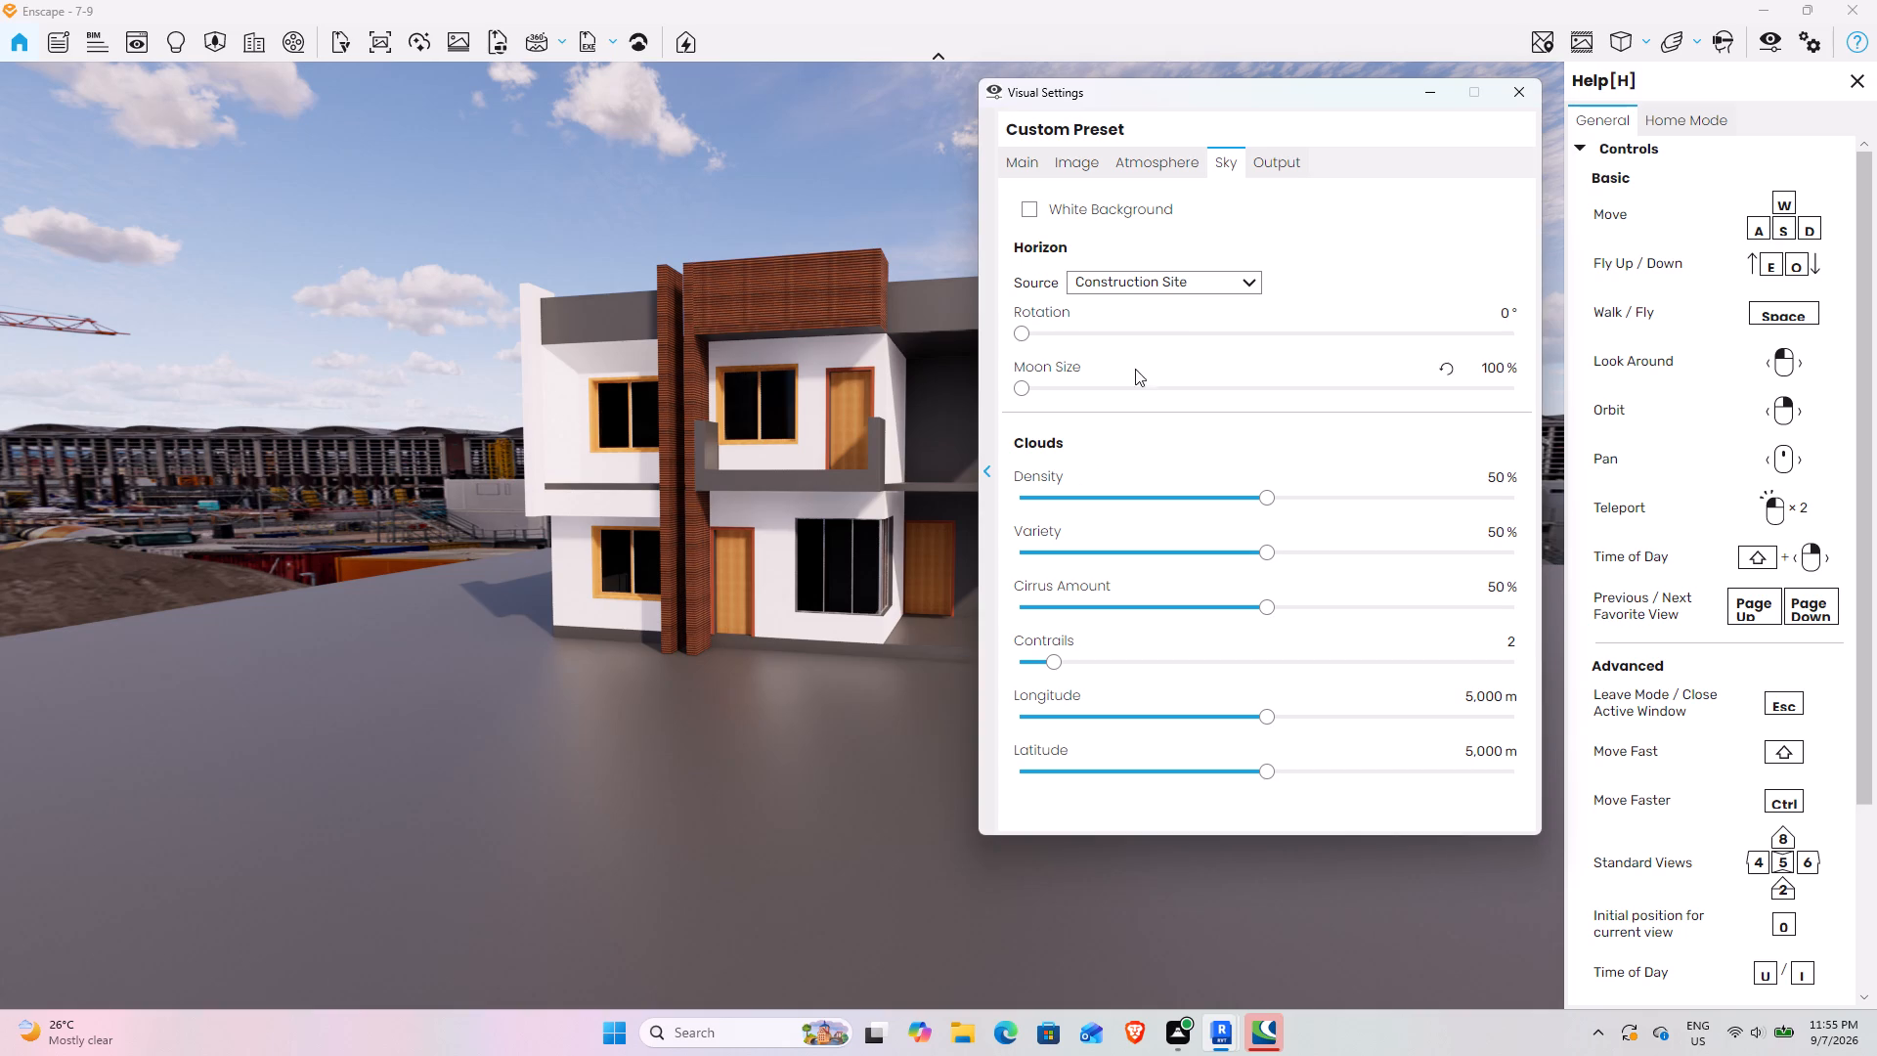
left_click(1193, 287)
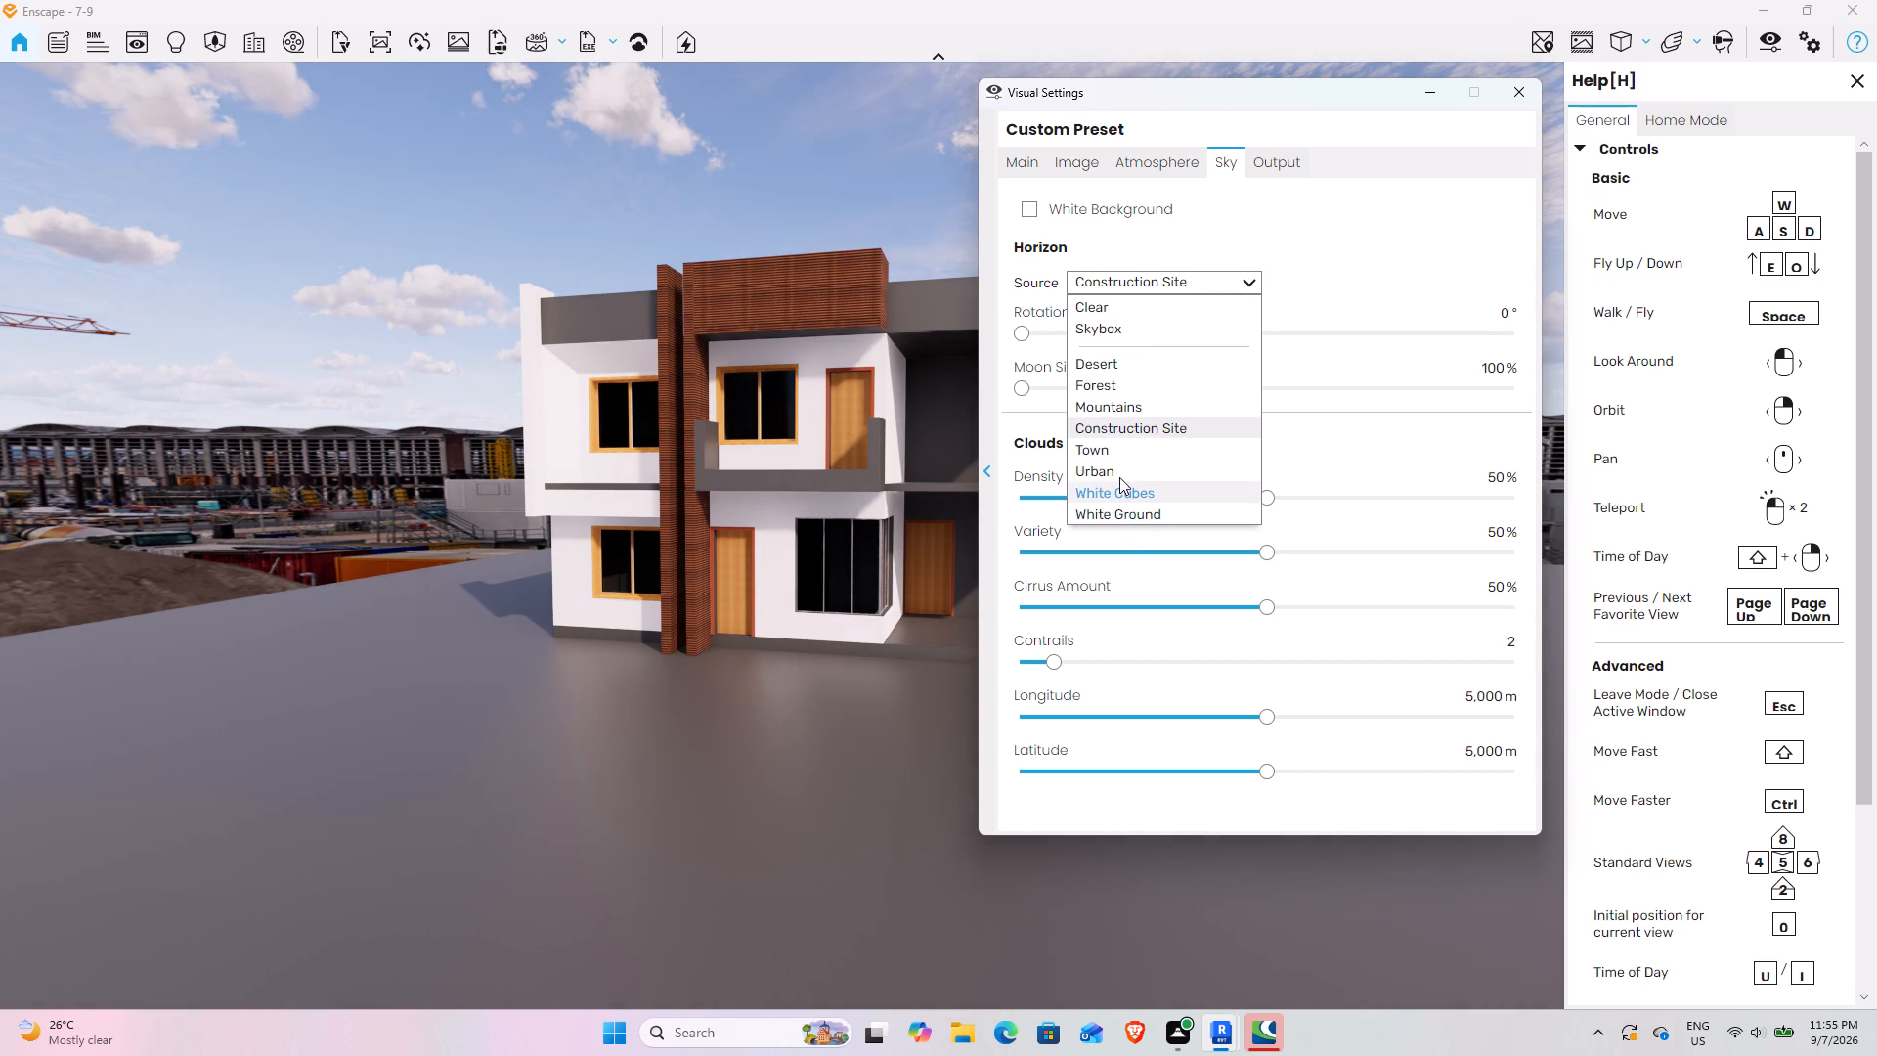
left_click(1117, 459)
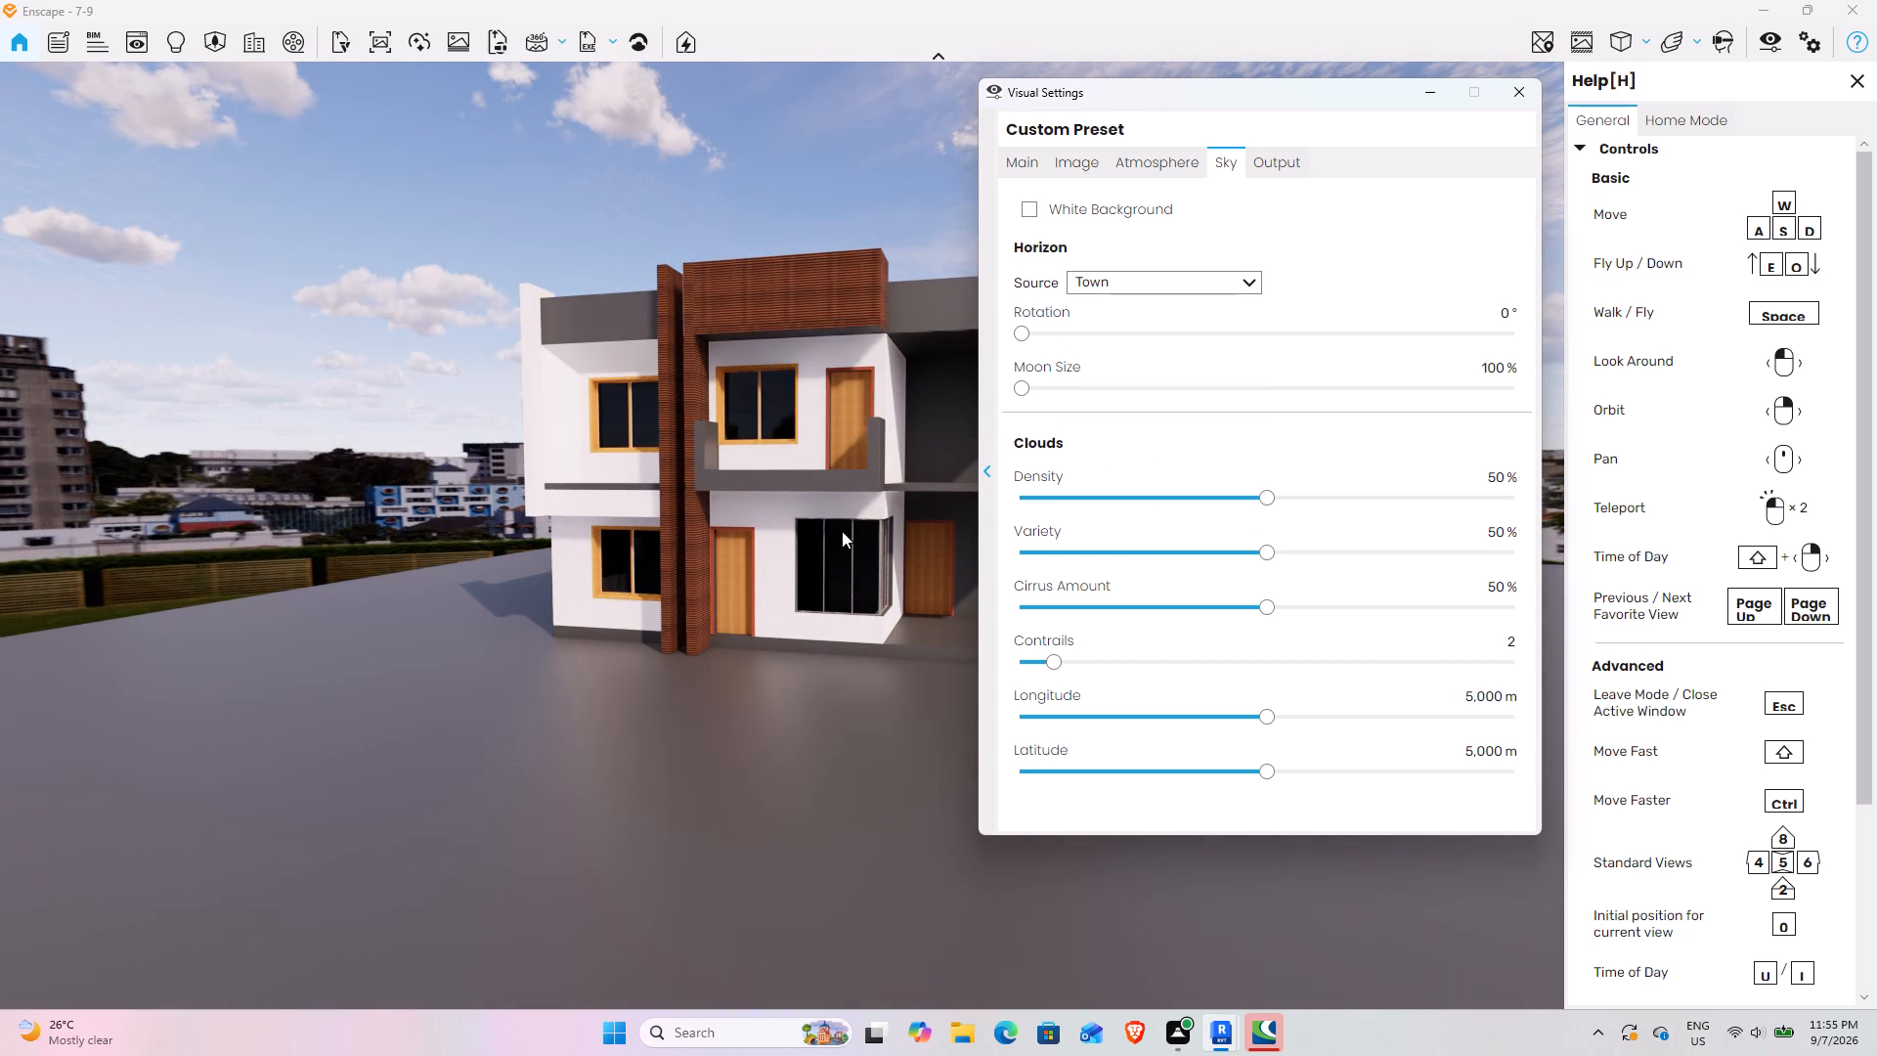
left_click_drag(766, 662, 782, 535)
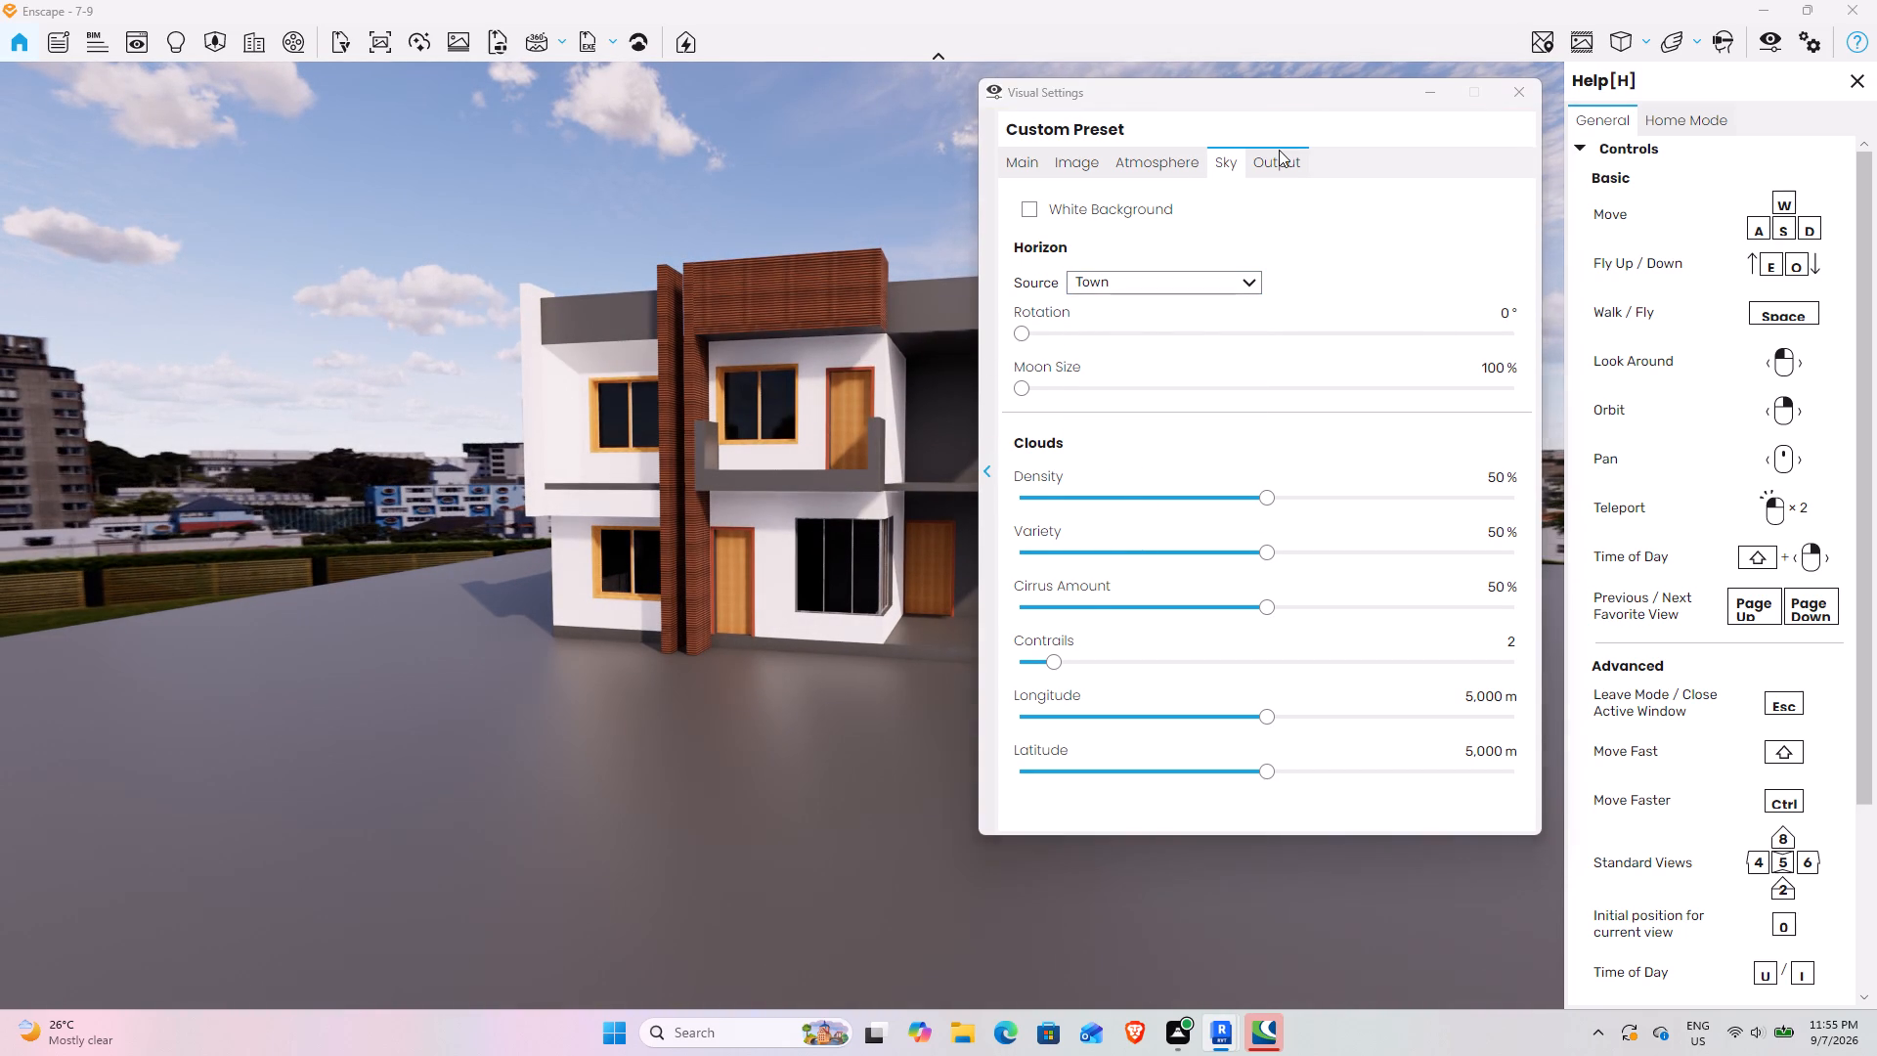
Set the render output resolution to Ultra HD in the visual settings.
left_click(1279, 150)
left_click(1156, 243)
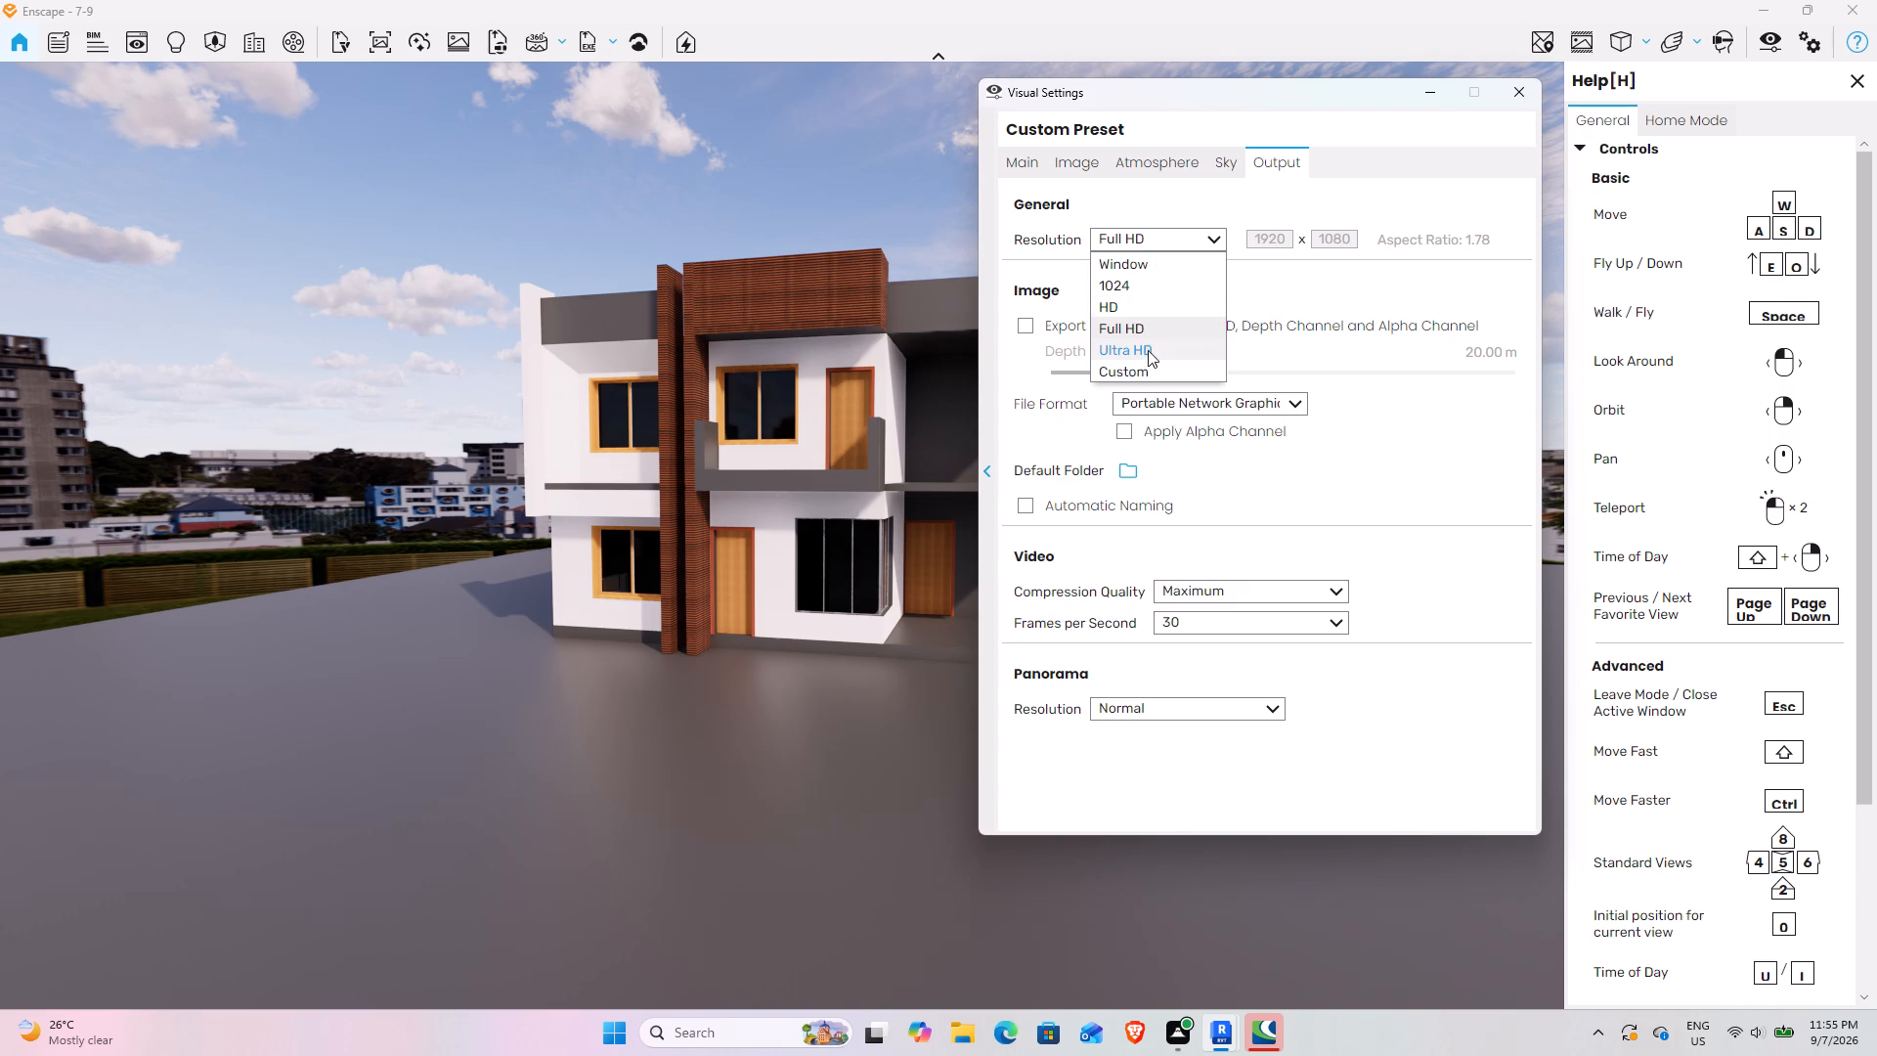
left_click(1147, 358)
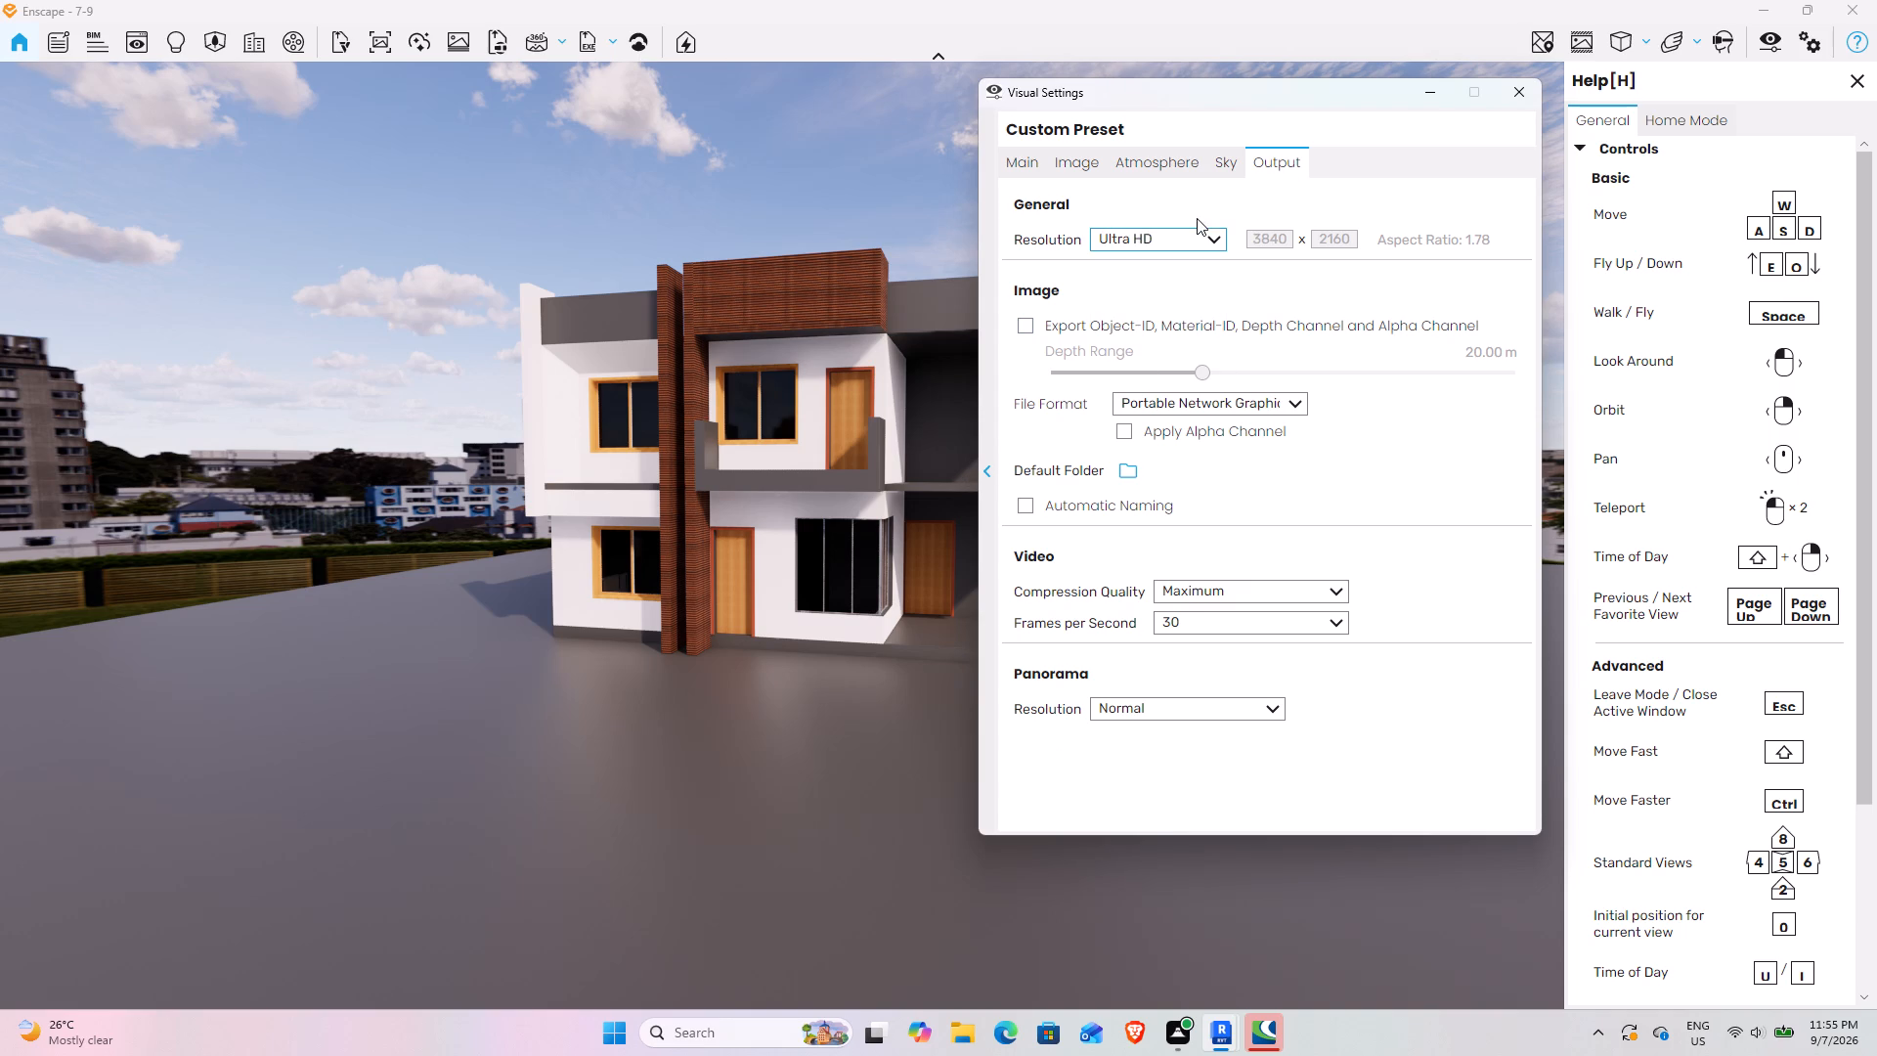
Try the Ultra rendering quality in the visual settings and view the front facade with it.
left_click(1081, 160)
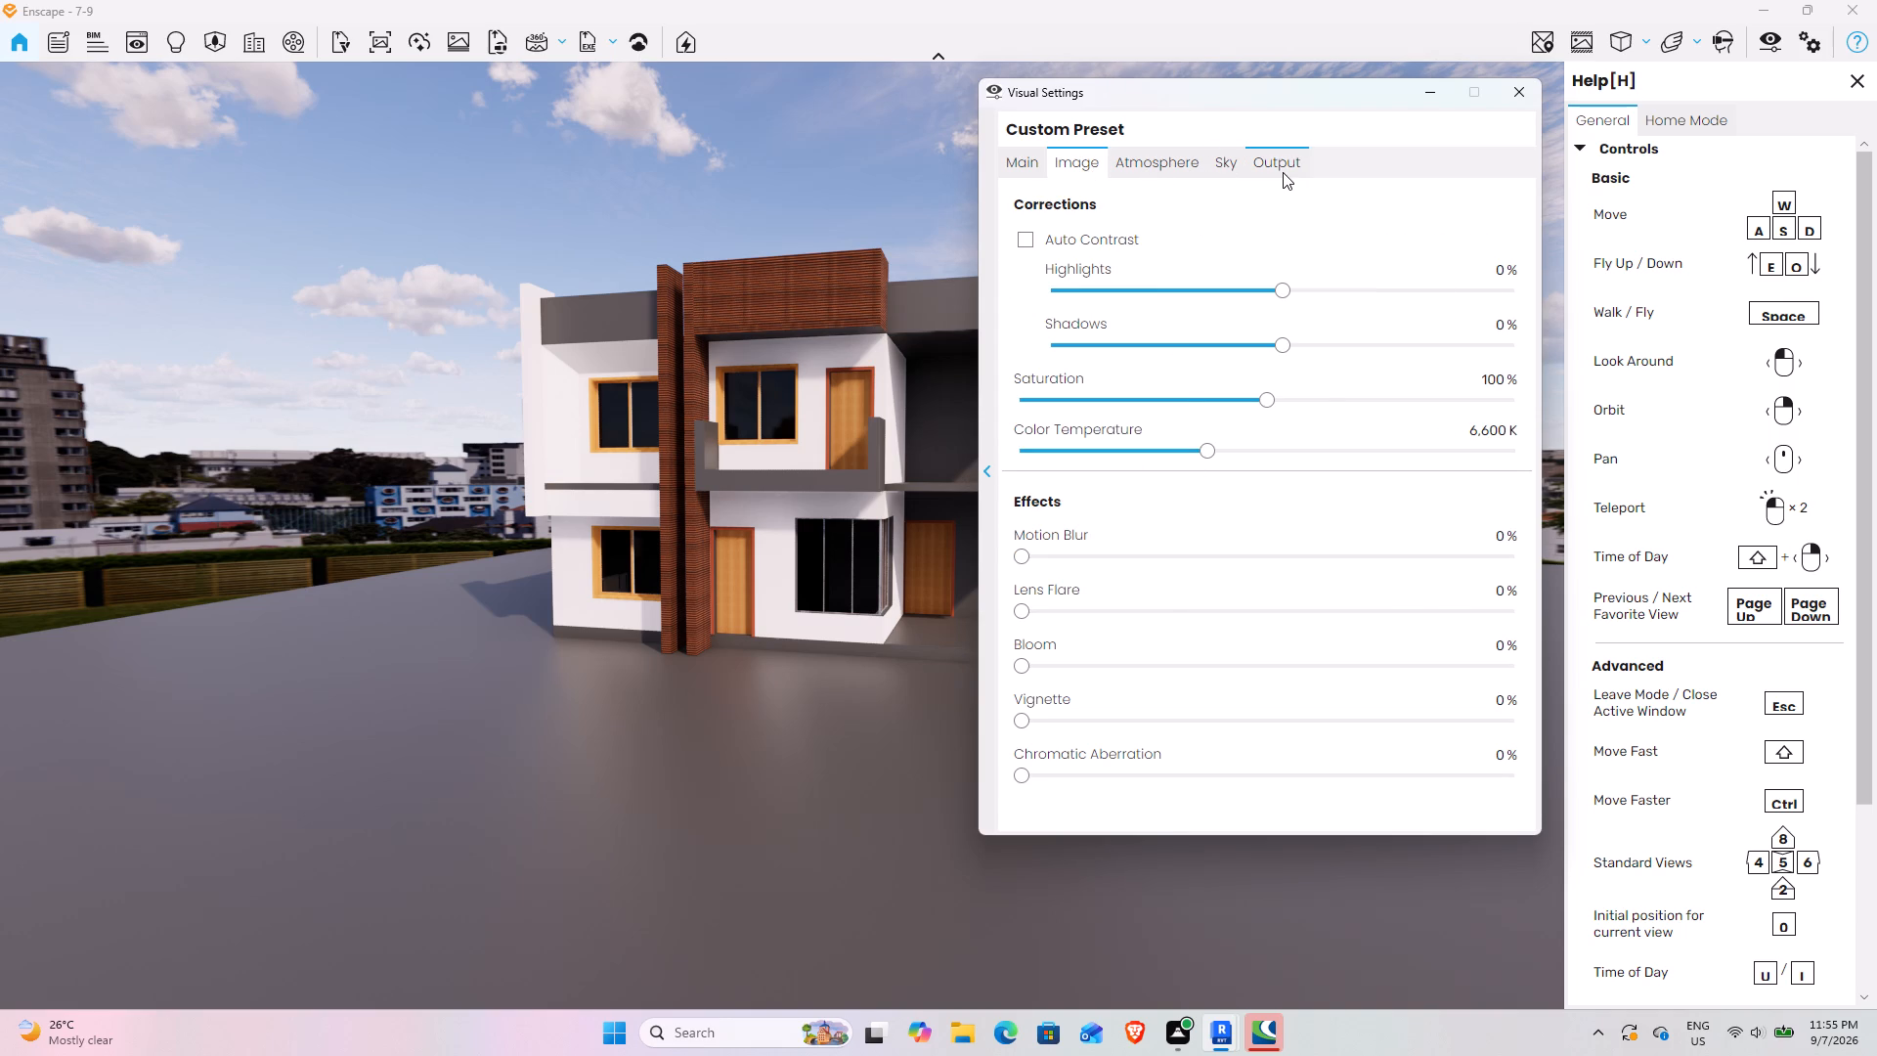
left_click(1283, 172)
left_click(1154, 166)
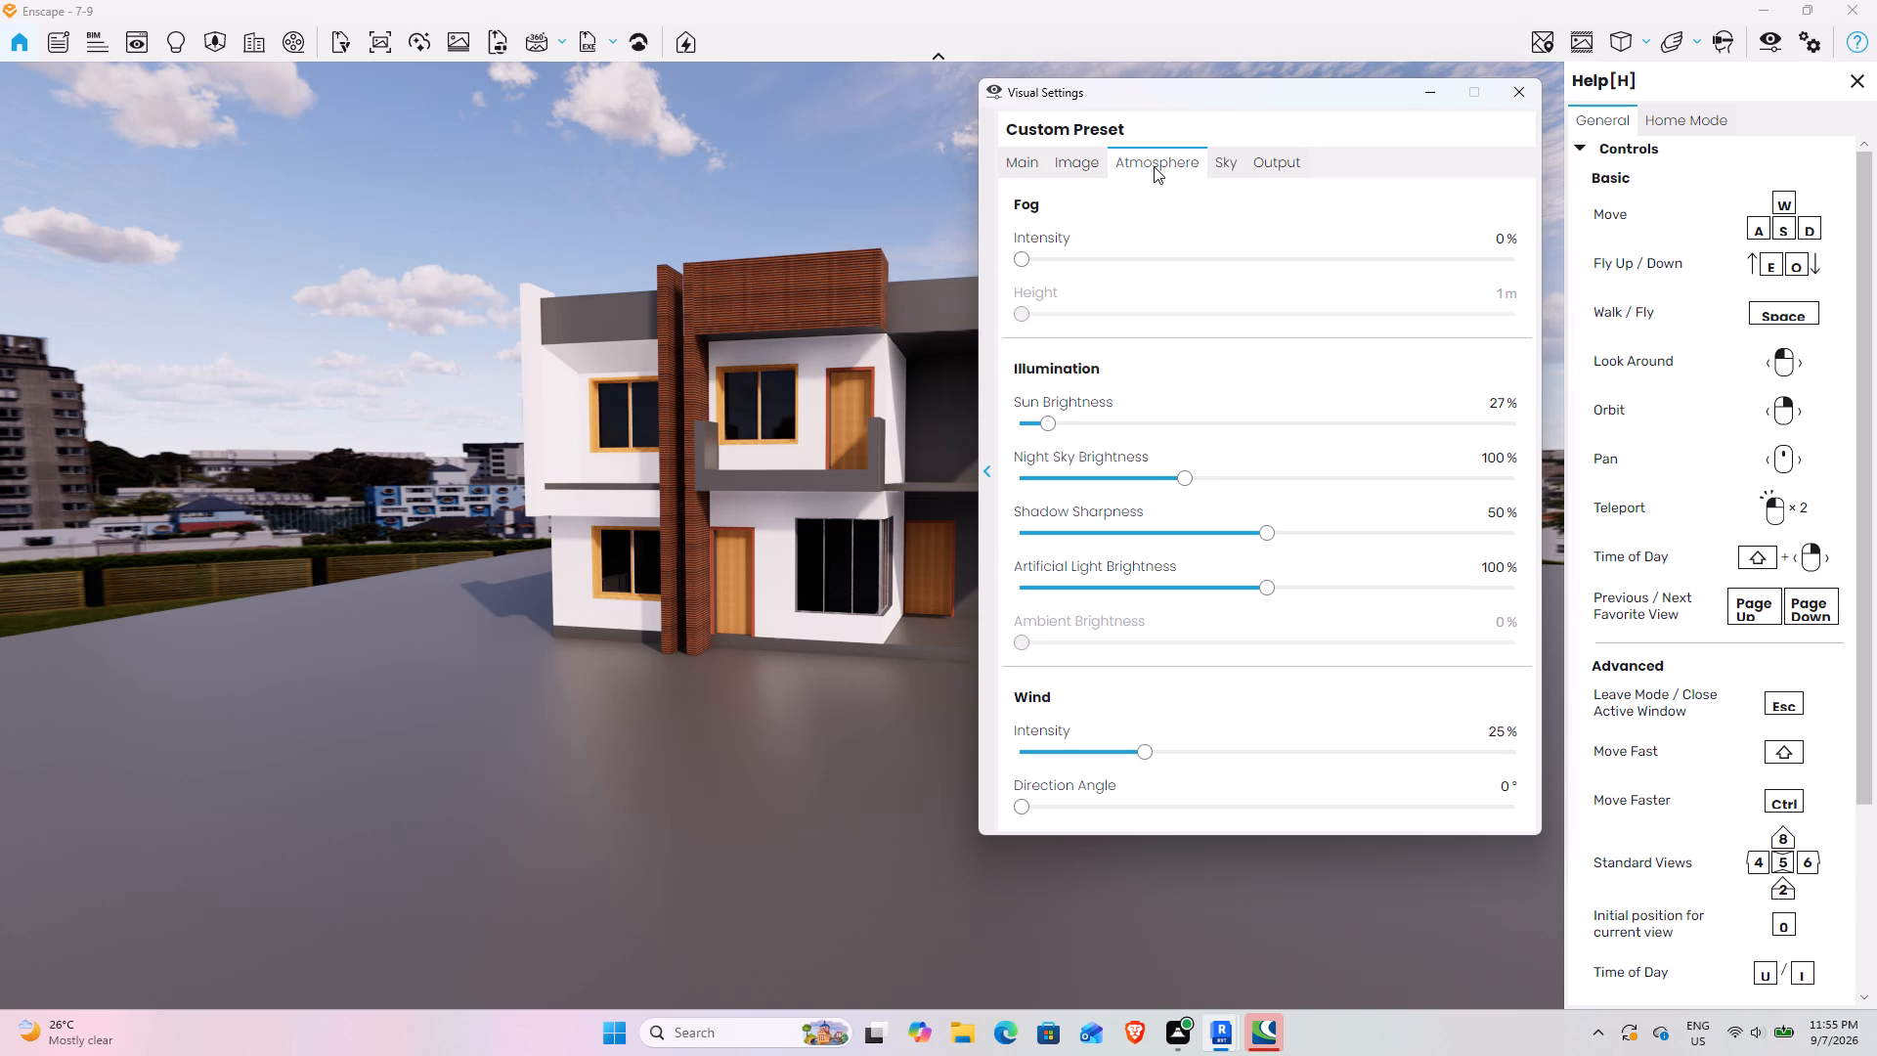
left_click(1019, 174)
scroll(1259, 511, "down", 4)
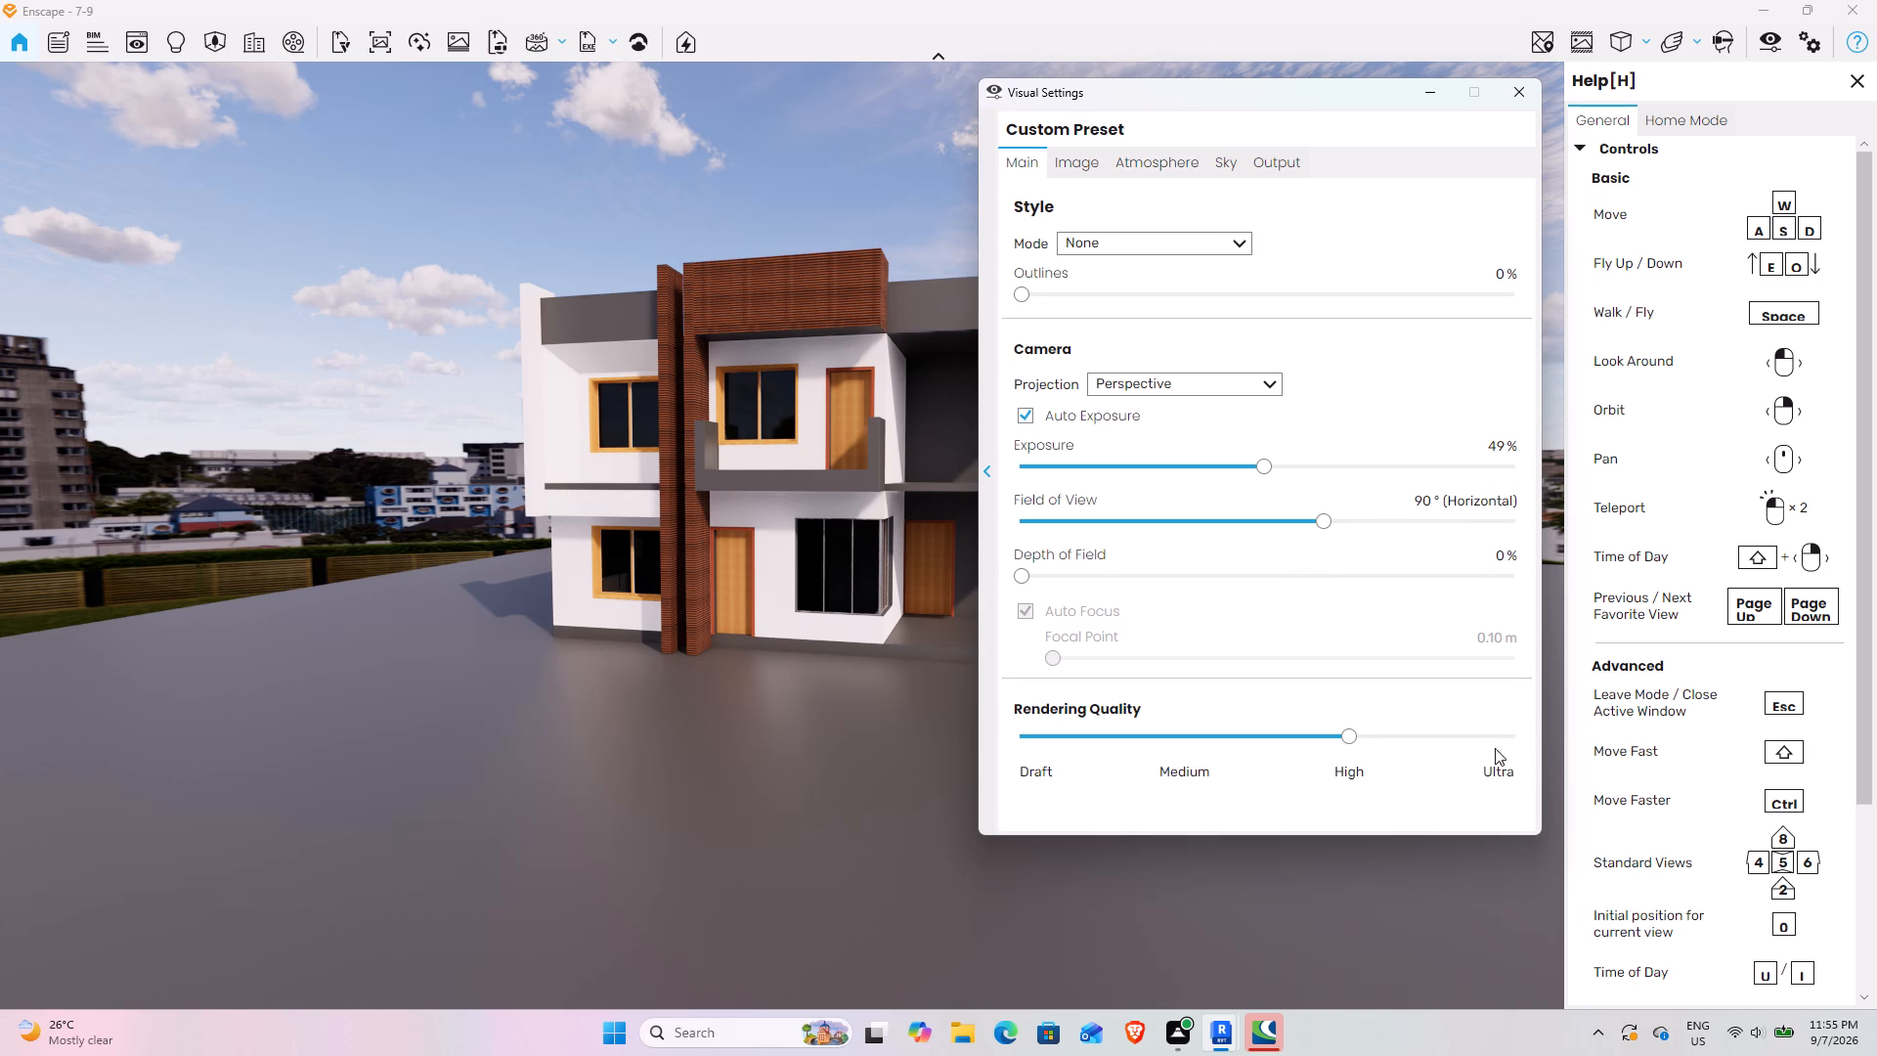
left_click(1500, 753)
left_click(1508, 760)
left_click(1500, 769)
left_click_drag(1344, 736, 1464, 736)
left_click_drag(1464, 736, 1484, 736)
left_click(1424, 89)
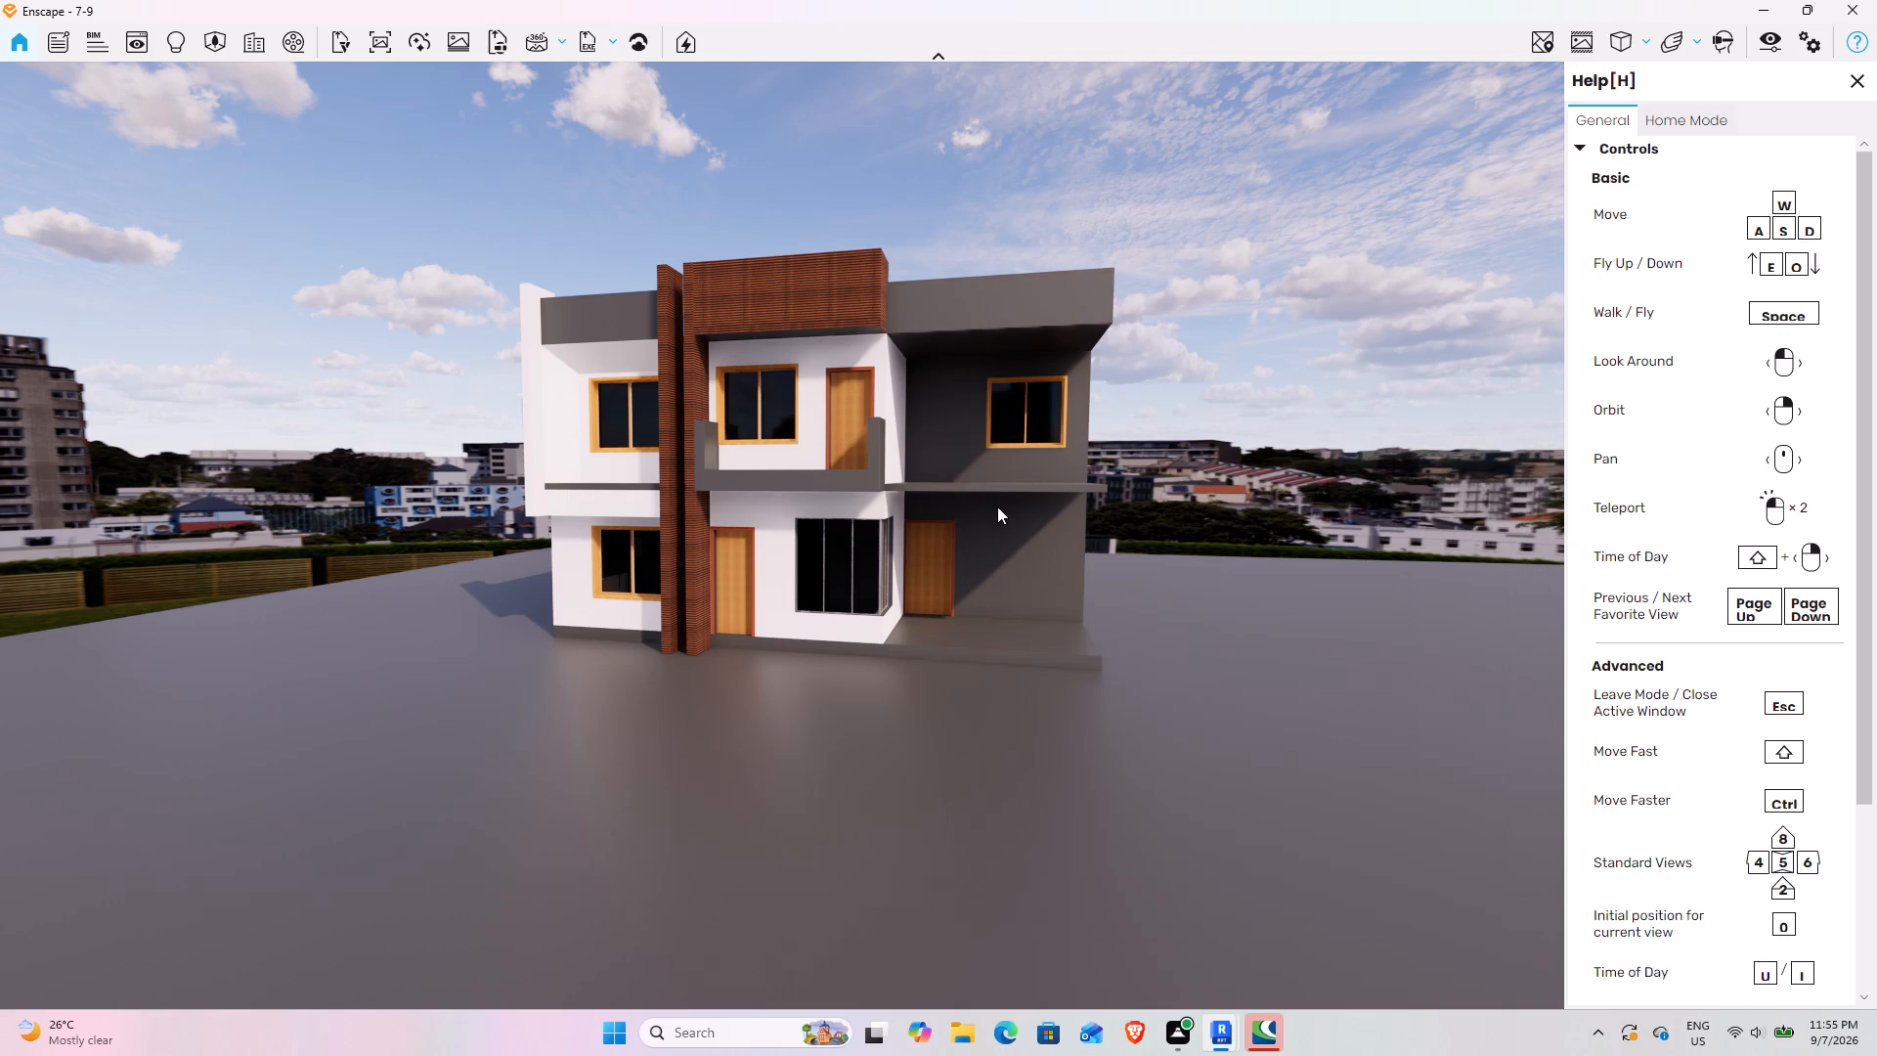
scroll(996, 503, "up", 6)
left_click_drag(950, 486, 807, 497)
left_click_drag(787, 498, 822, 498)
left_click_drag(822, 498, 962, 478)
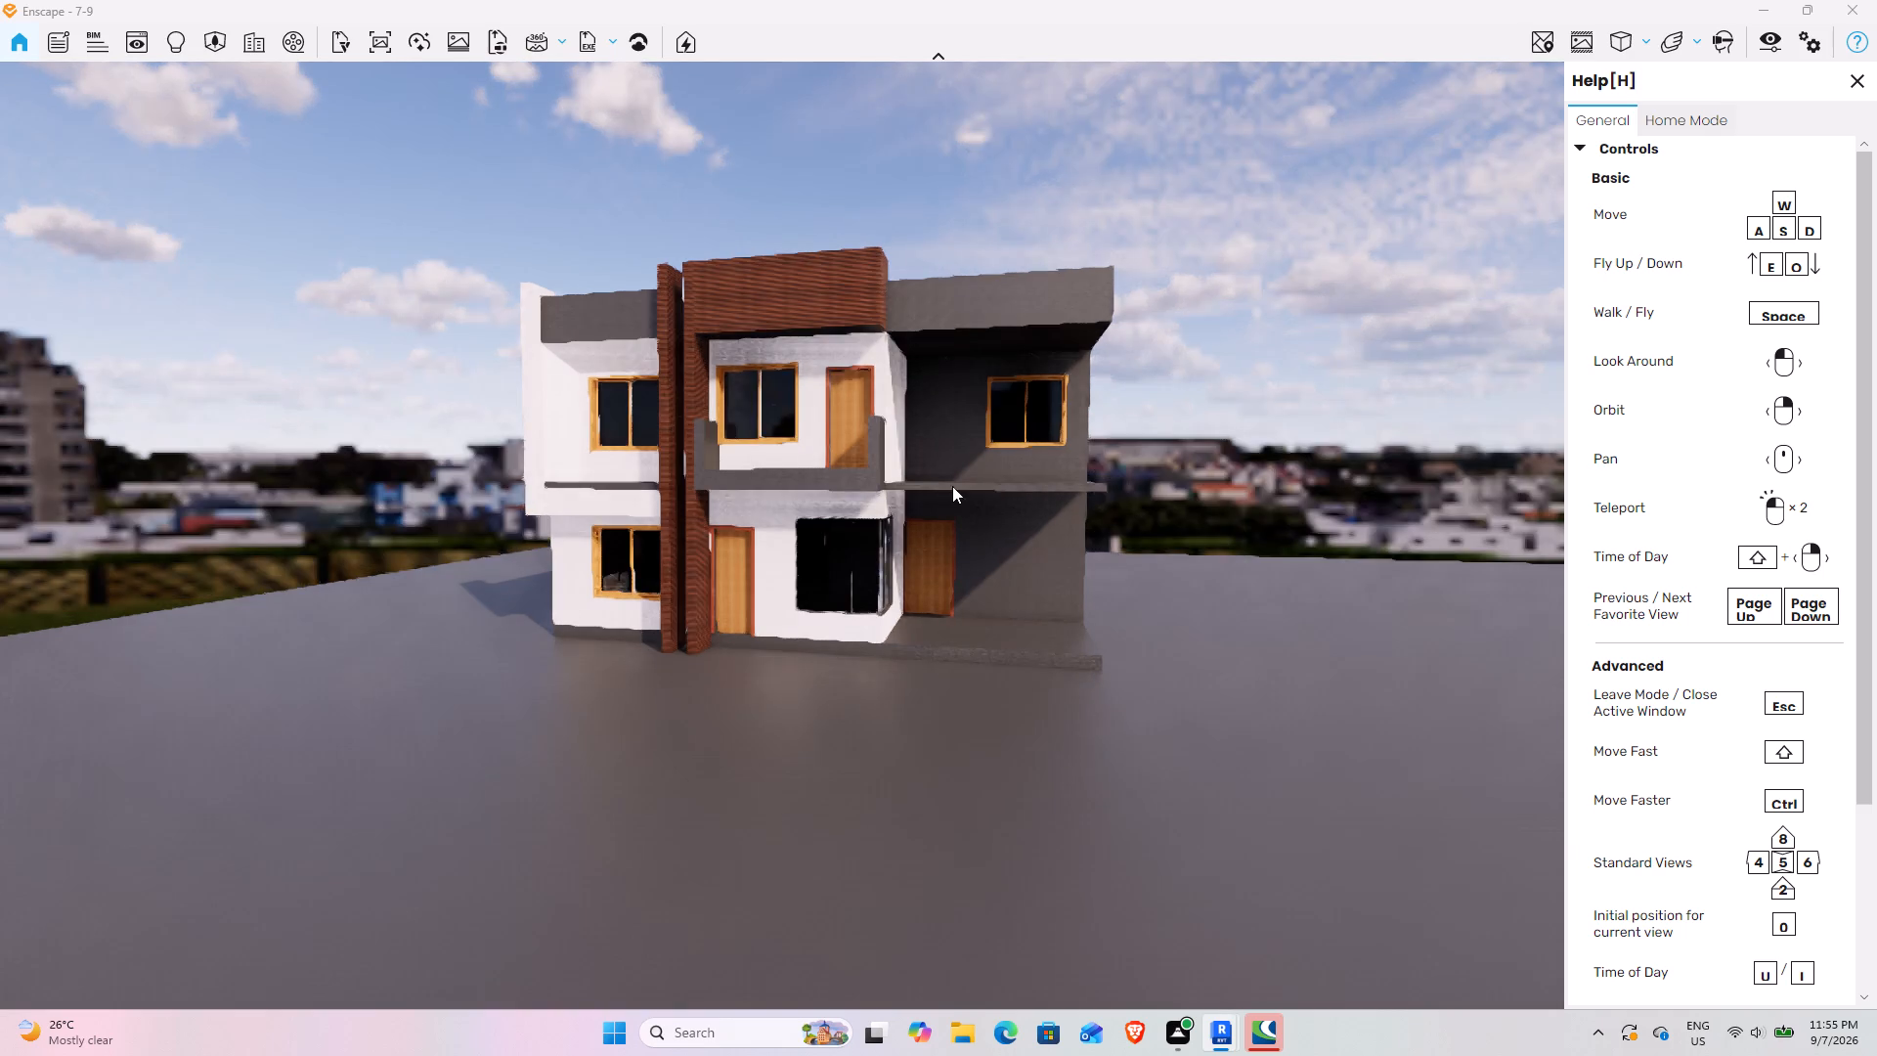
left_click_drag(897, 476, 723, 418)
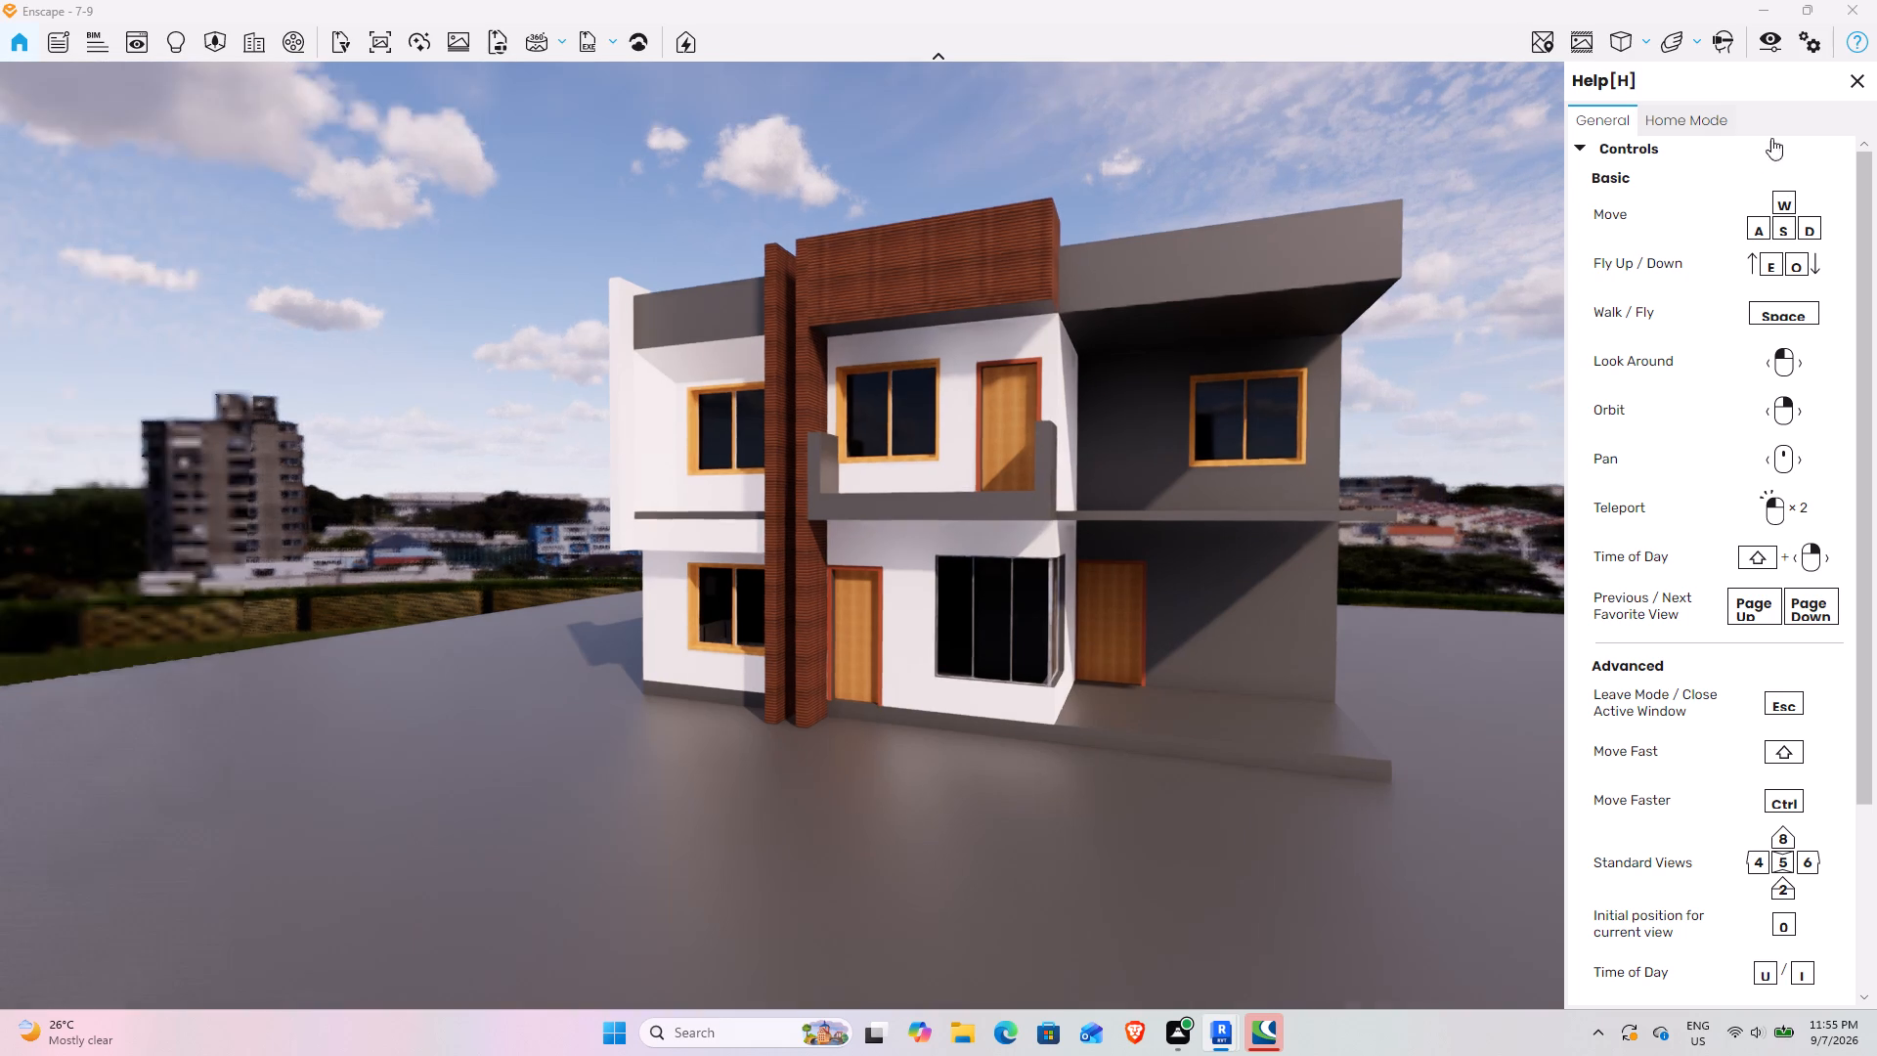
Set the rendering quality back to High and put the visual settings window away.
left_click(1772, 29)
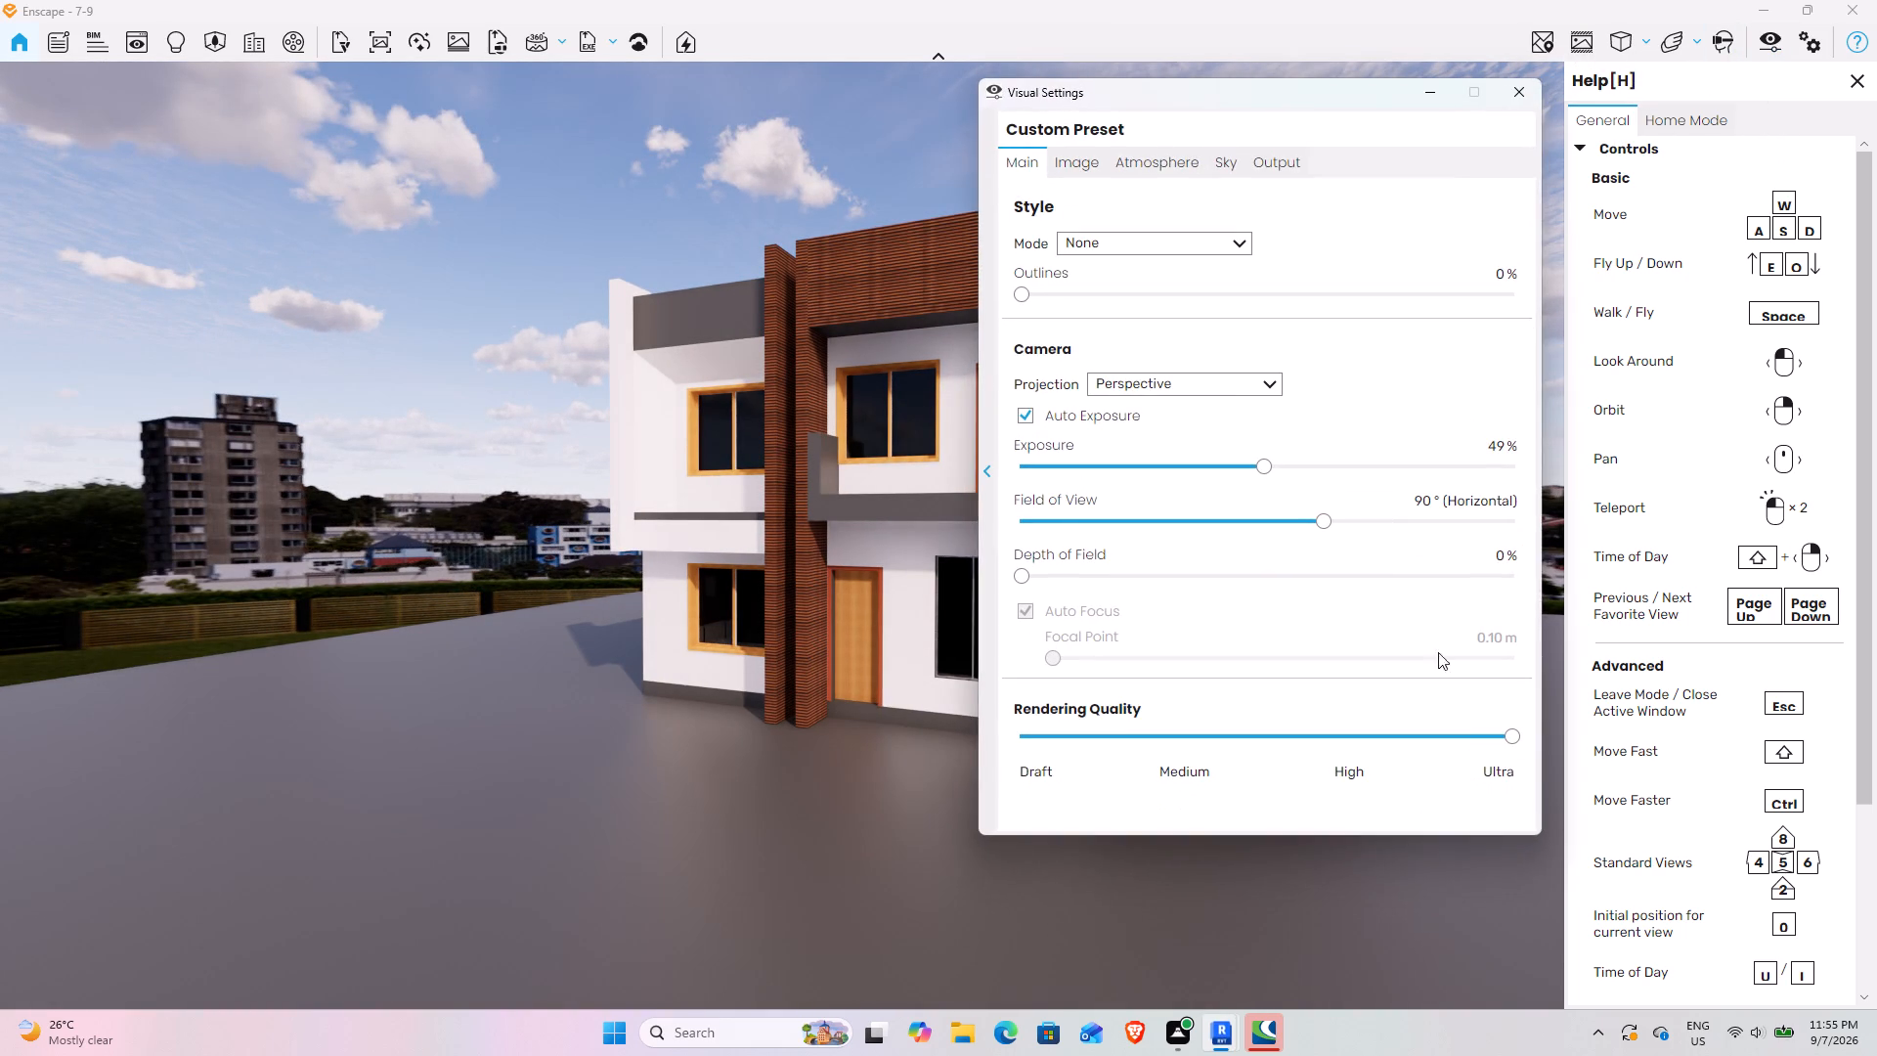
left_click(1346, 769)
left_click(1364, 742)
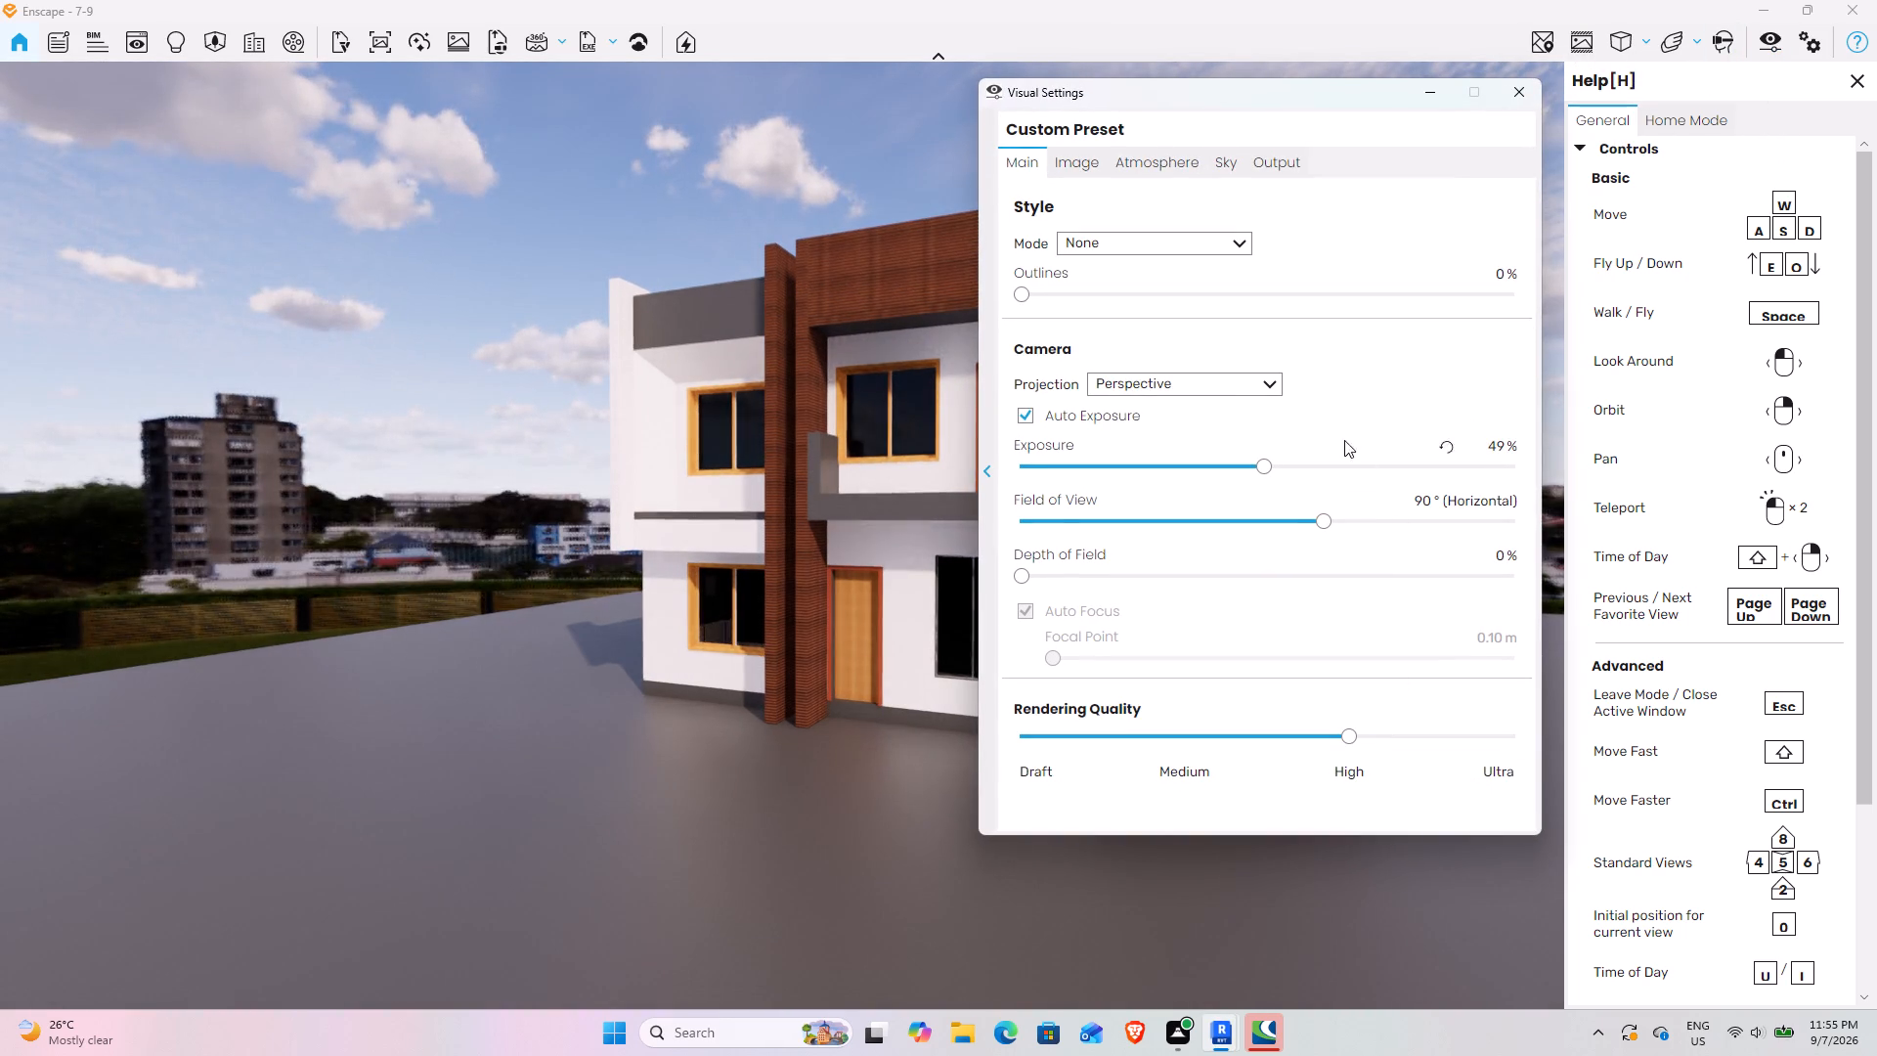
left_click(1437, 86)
Examine the rendered house up close and from the front and side, checking the facade's materials, openings and shadows.
left_click_drag(916, 469, 783, 535)
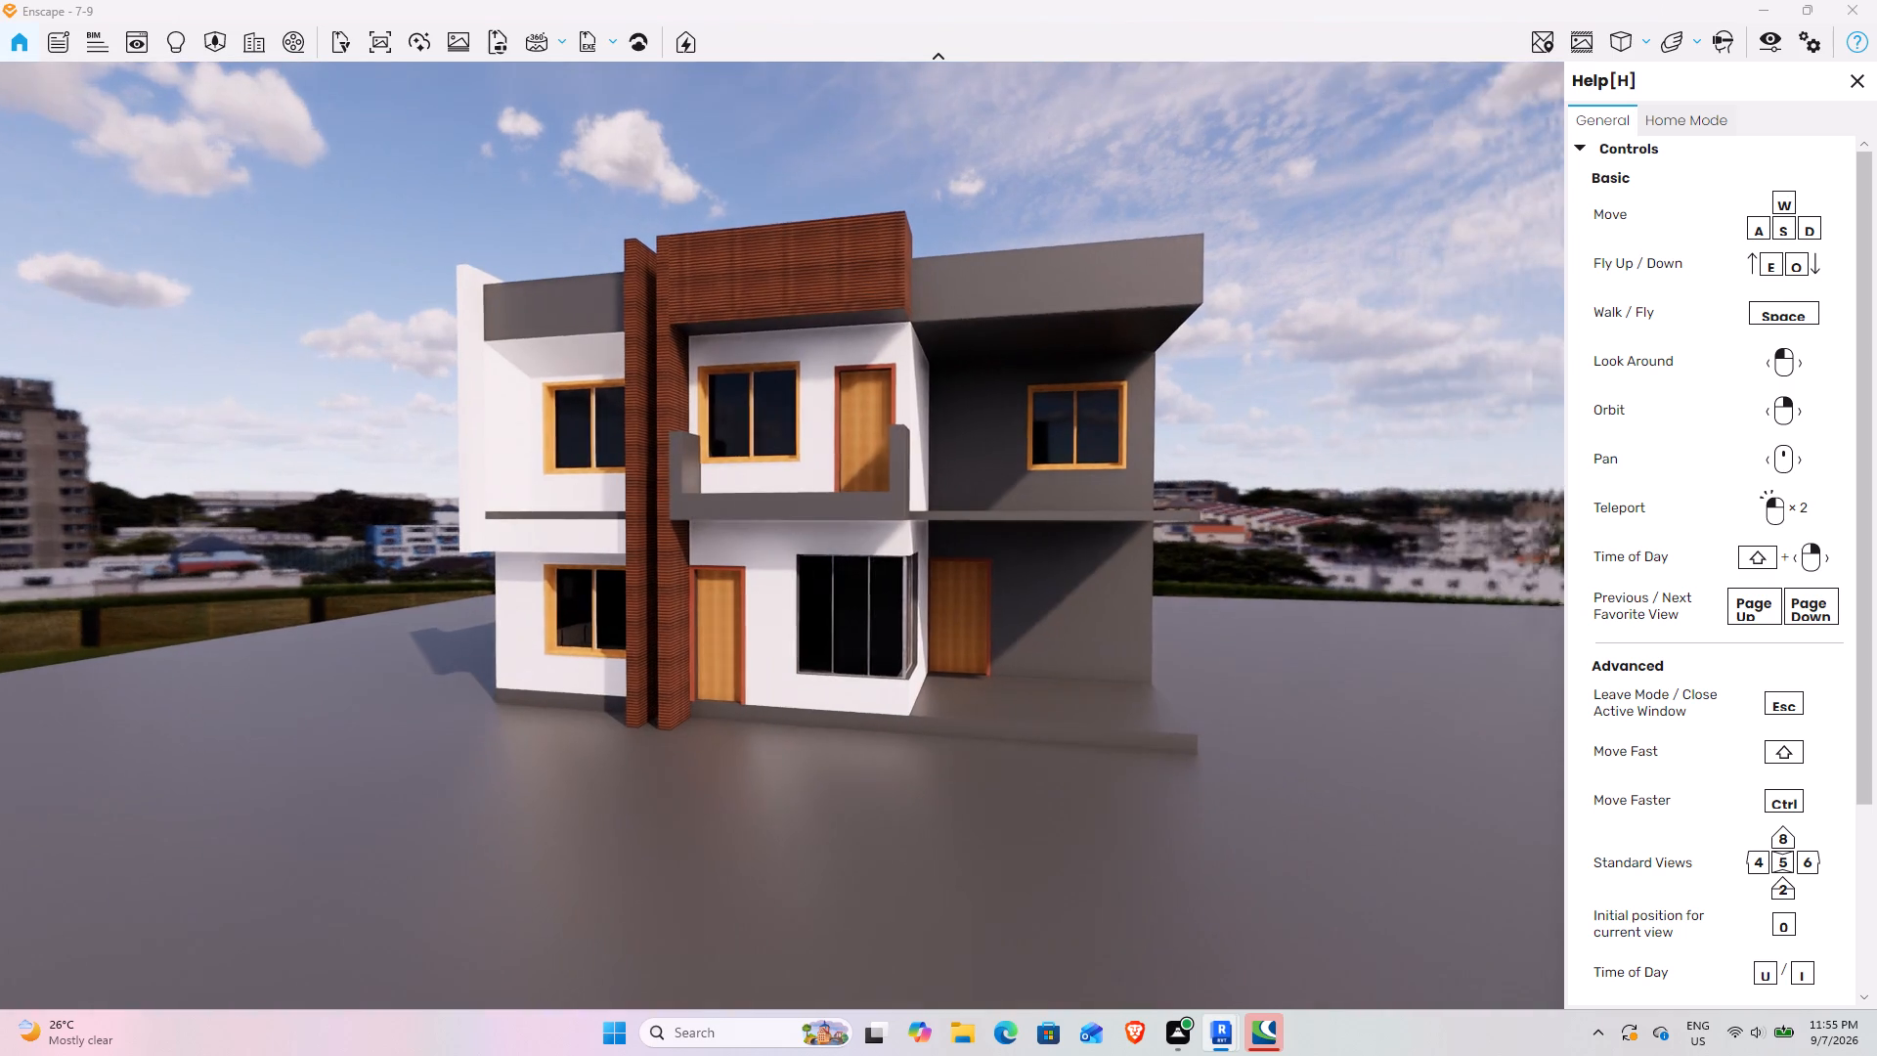
left_click_drag(783, 535, 782, 535)
left_click_drag(940, 507, 782, 535)
scroll(955, 475, "up", 4)
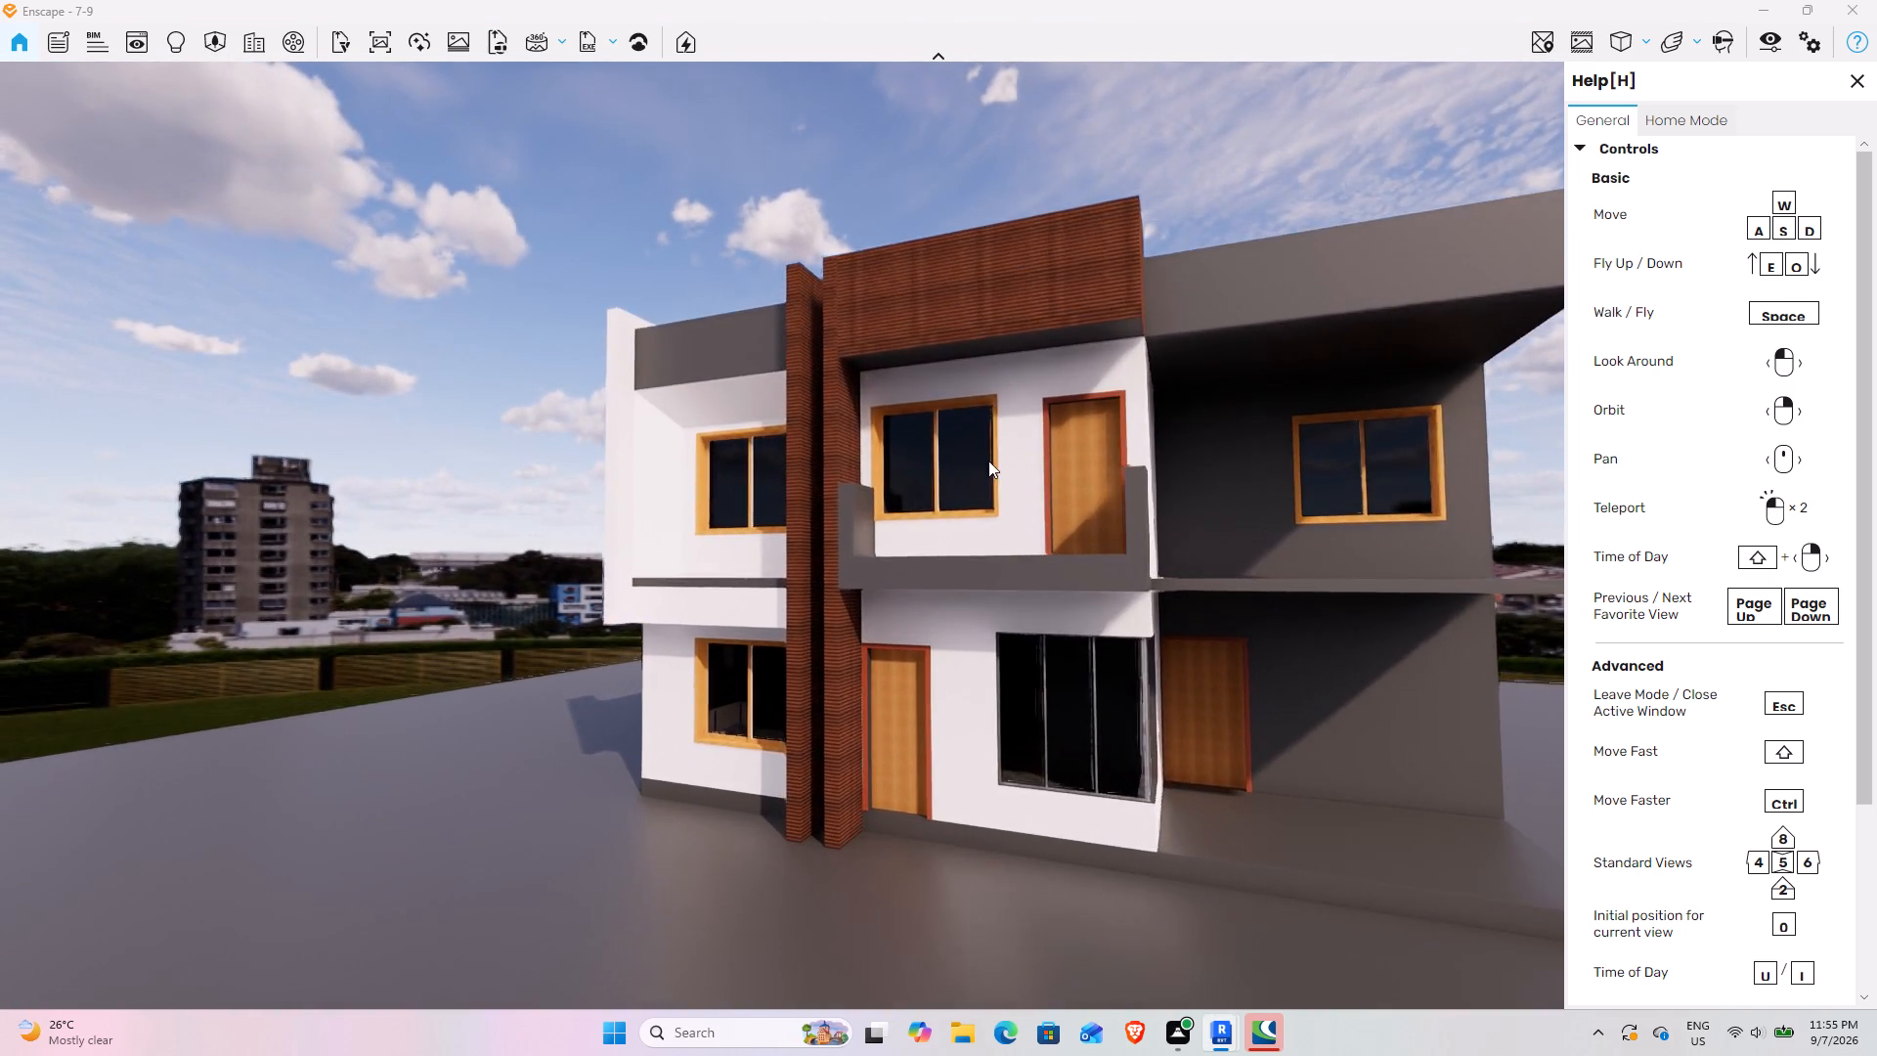
scroll(988, 461, "up", 9)
scroll(953, 470, "up", 12)
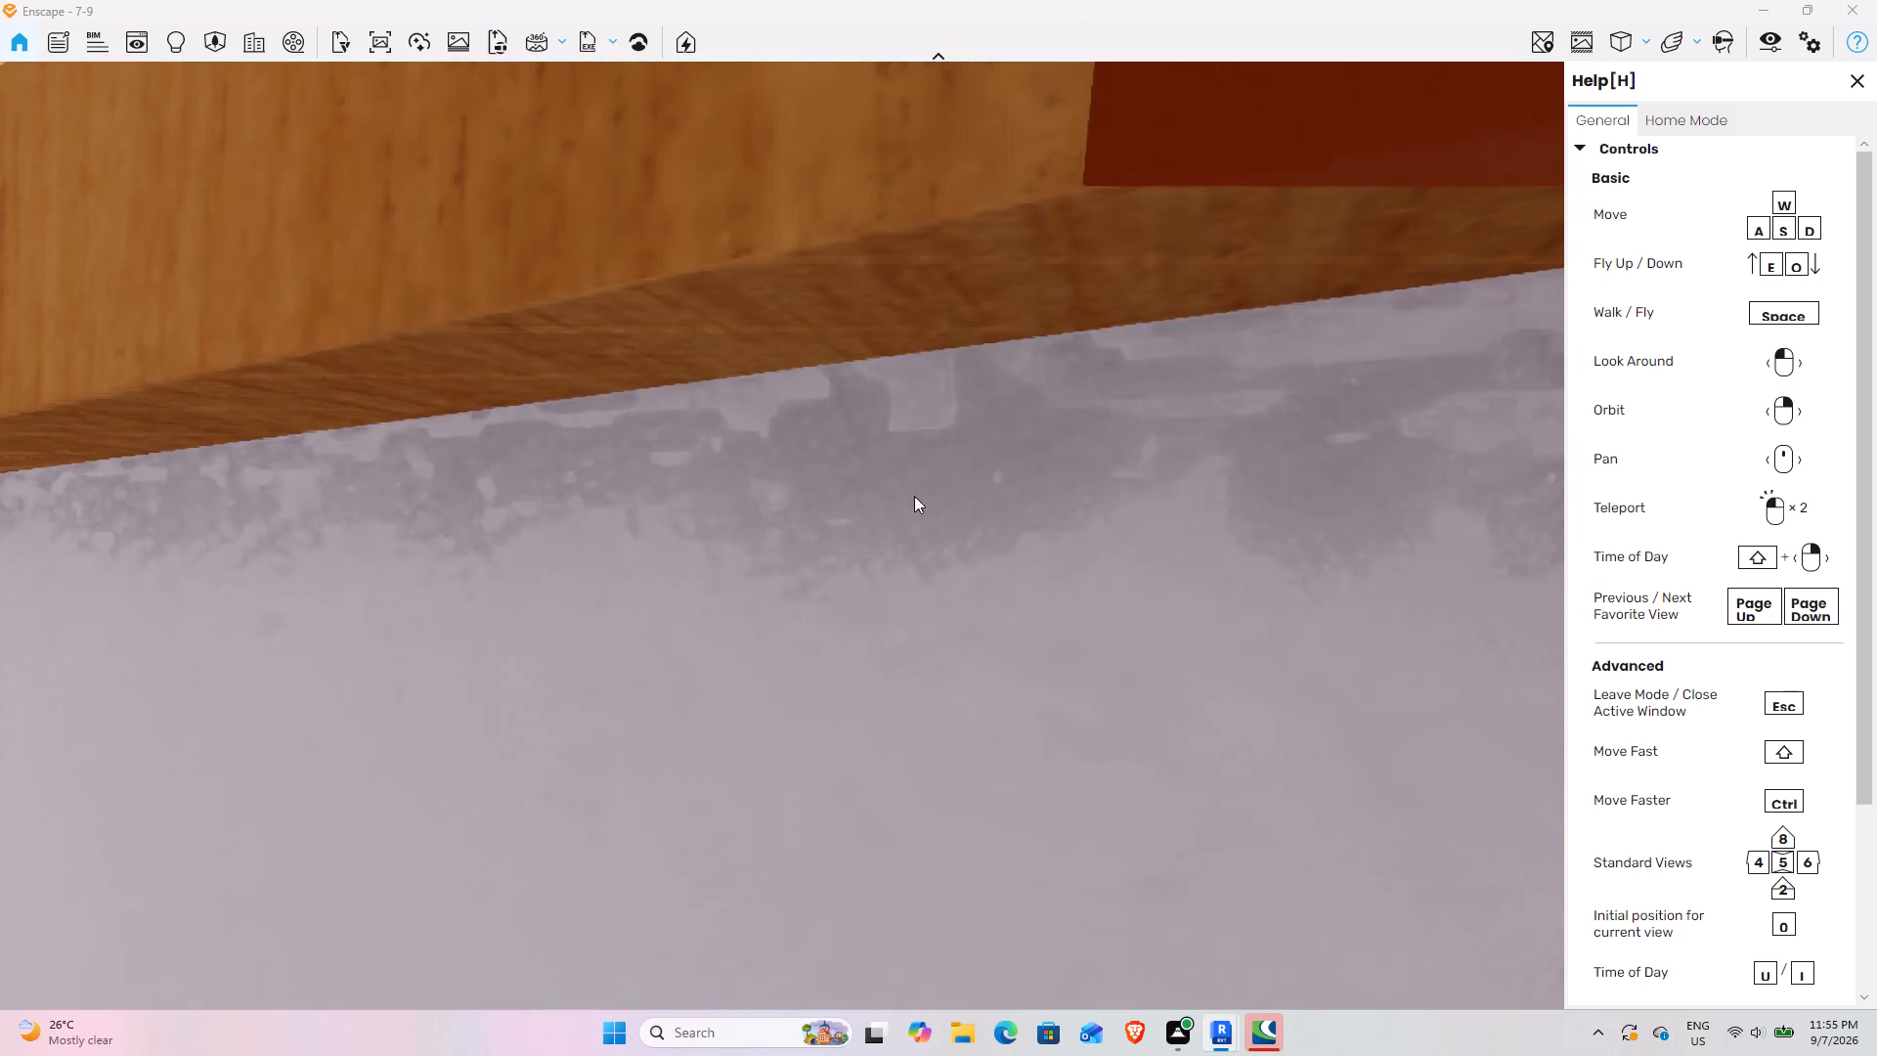
scroll(948, 520, "down", 2)
scroll(873, 546, "down", 13)
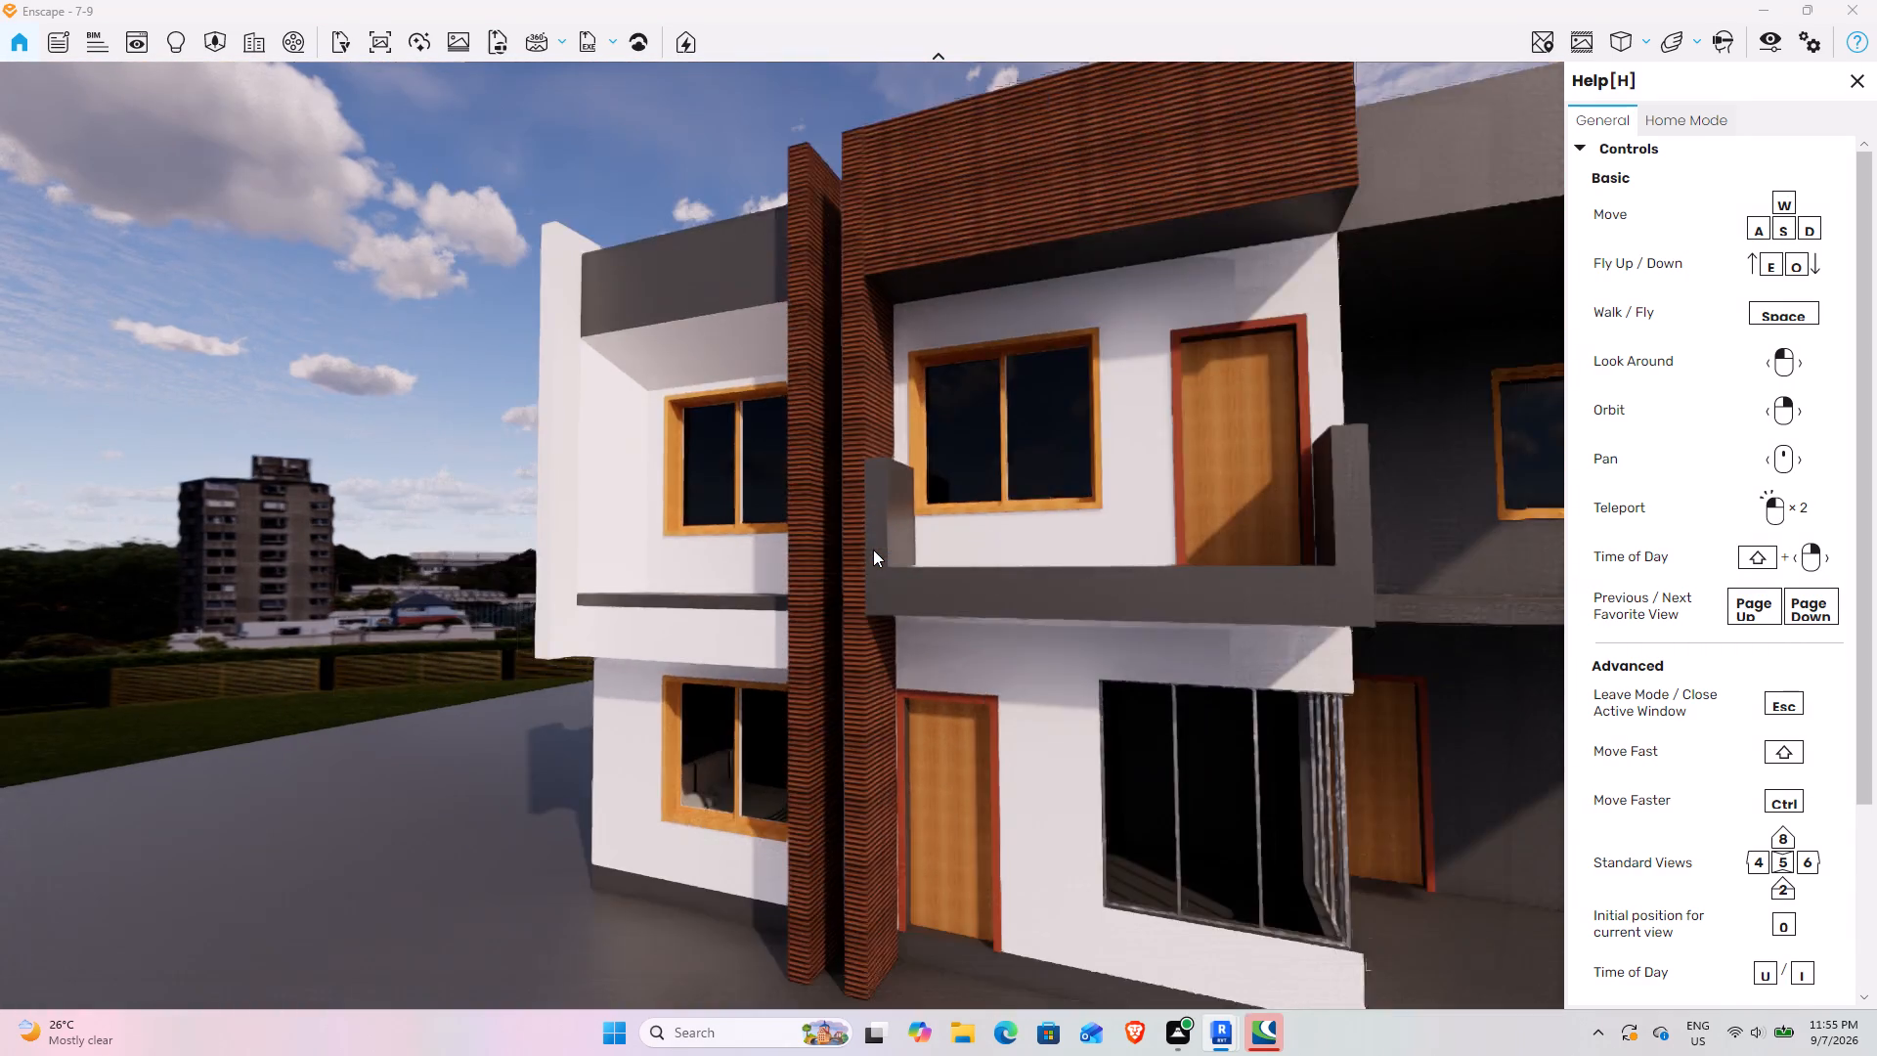
scroll(873, 550, "down", 13)
right_click_drag(1184, 631, 783, 535)
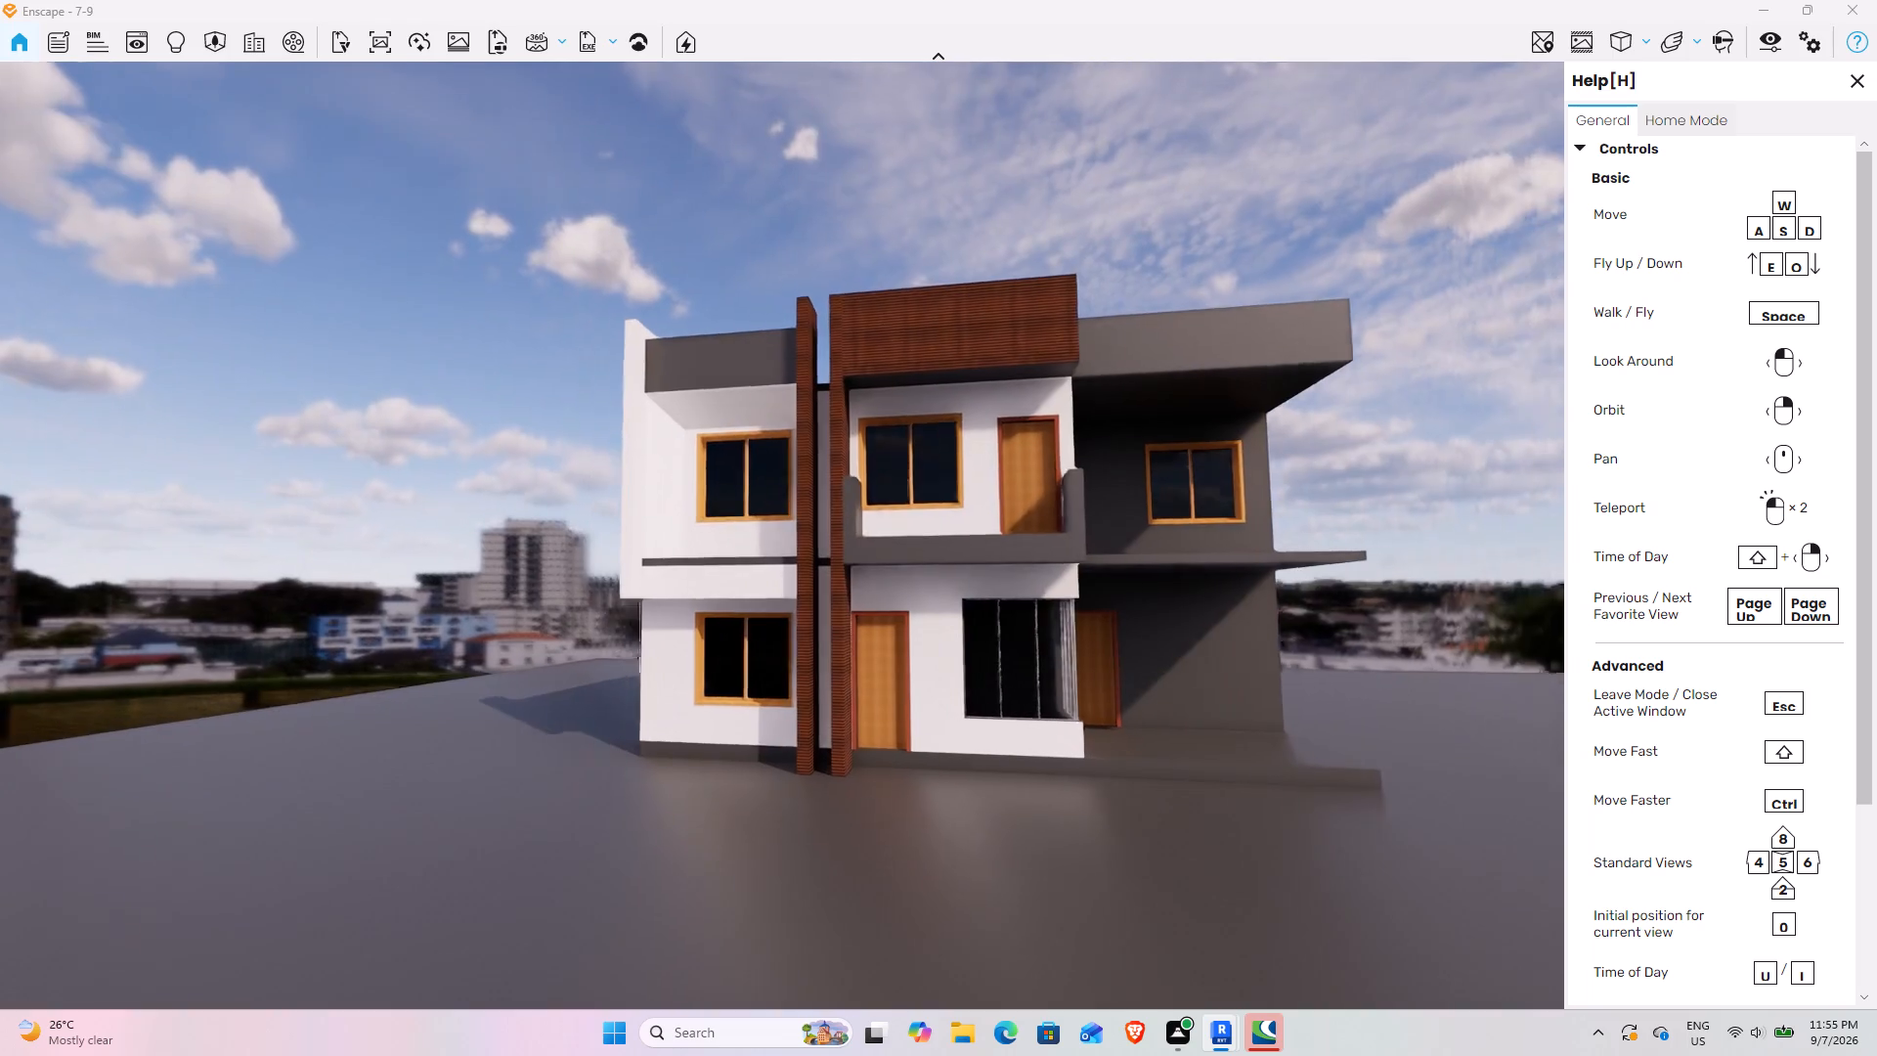
right_click_drag(783, 535, 778, 535)
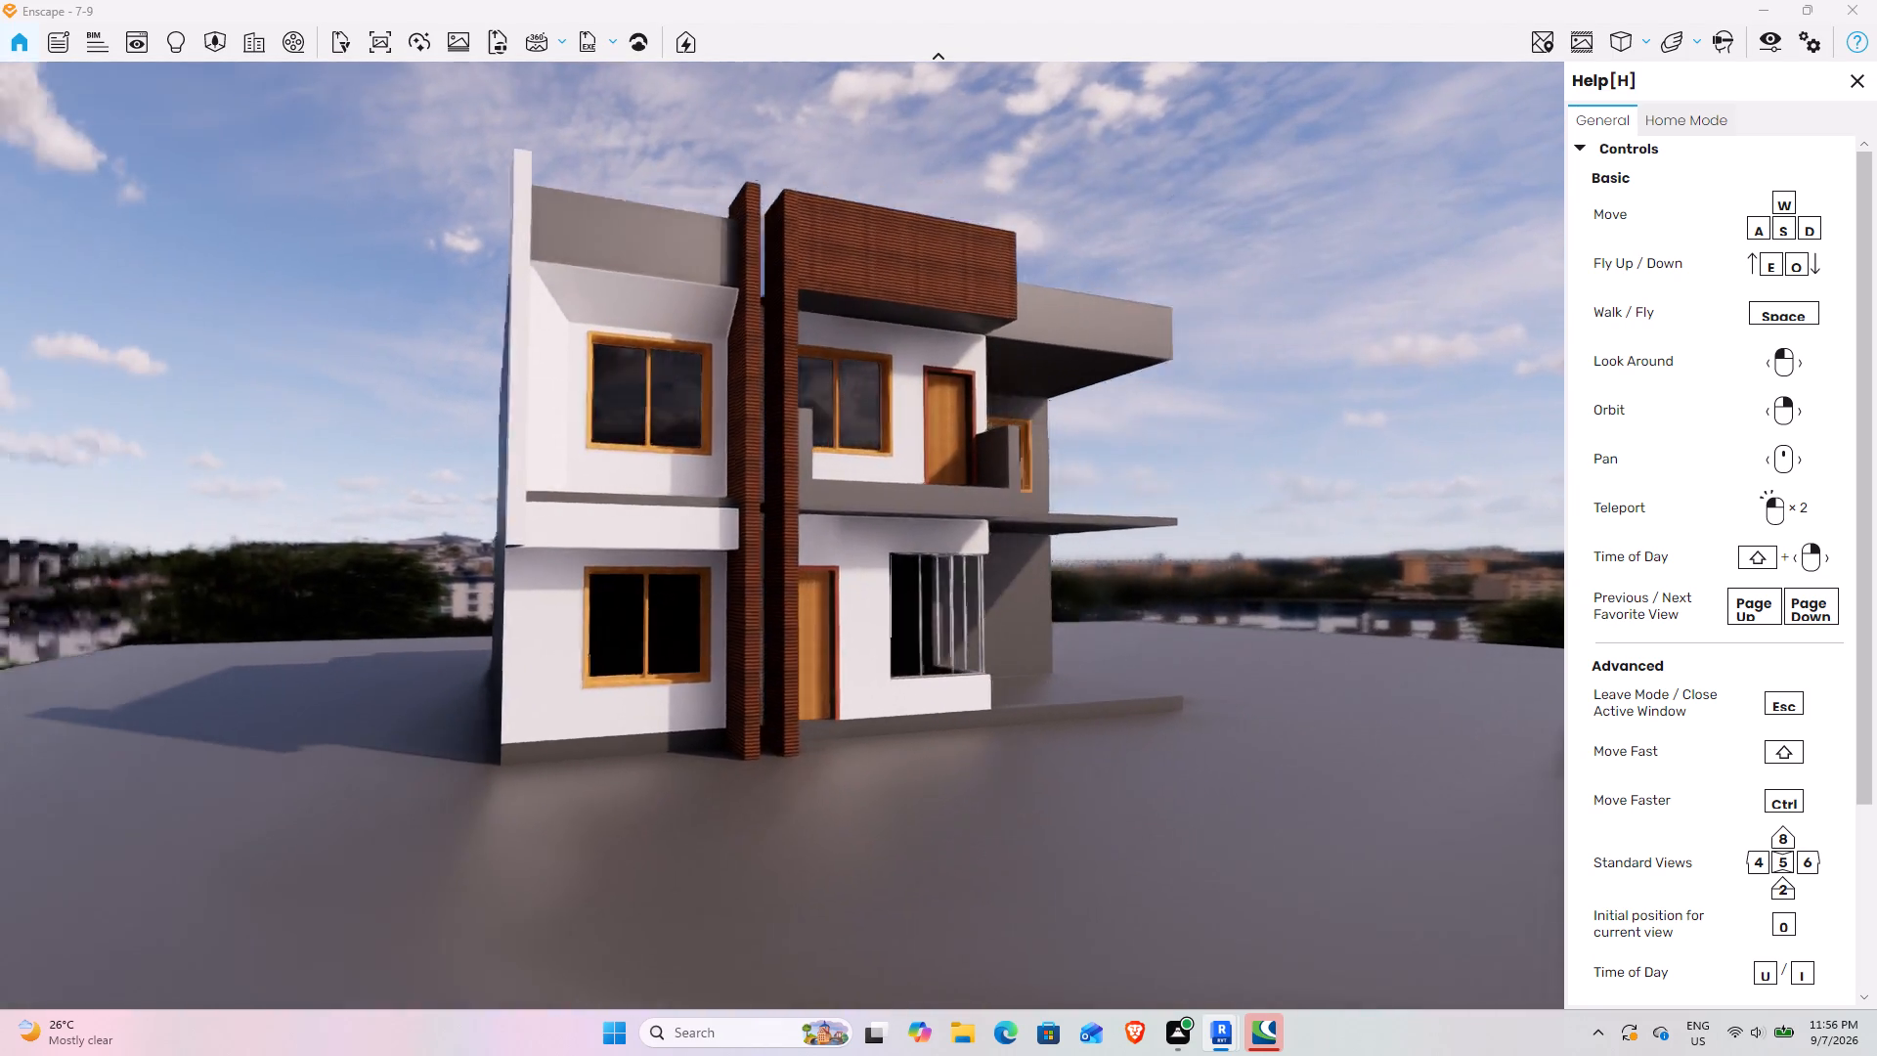
right_click_drag(778, 535, 783, 535)
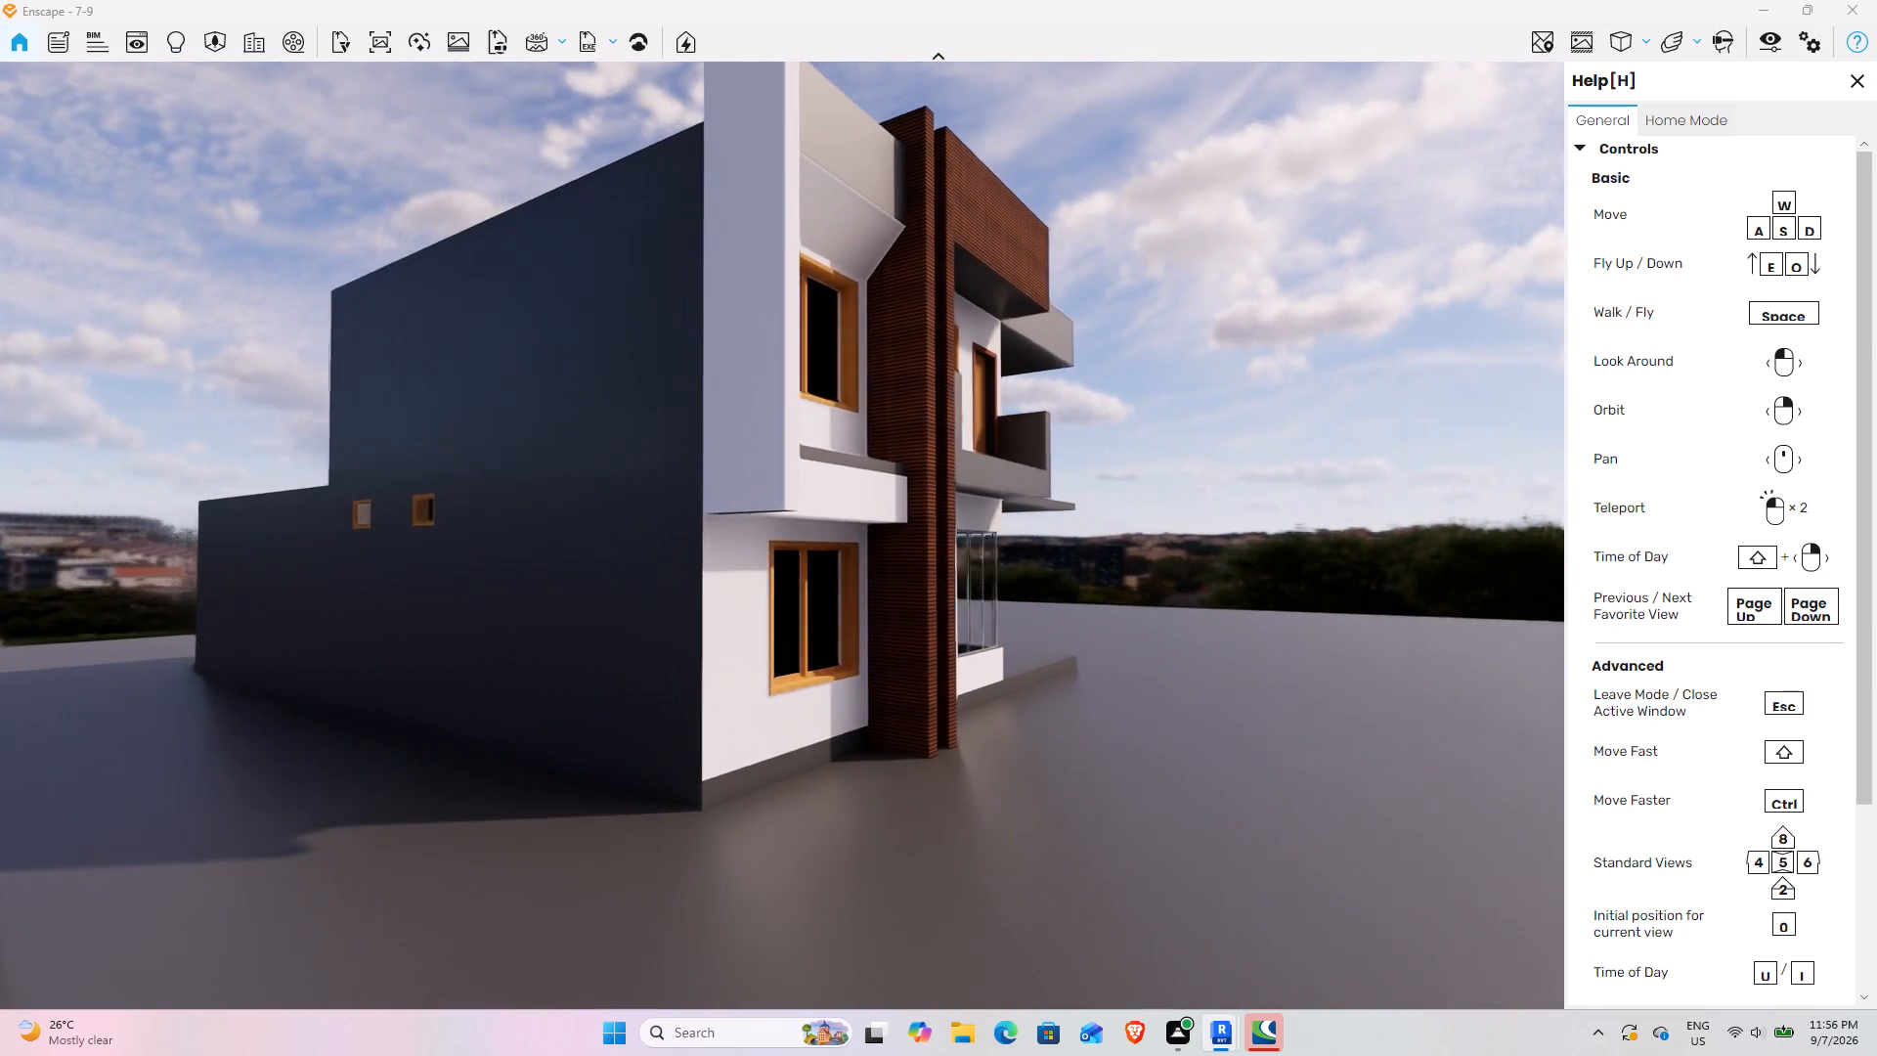
right_click_drag(783, 535, 780, 536)
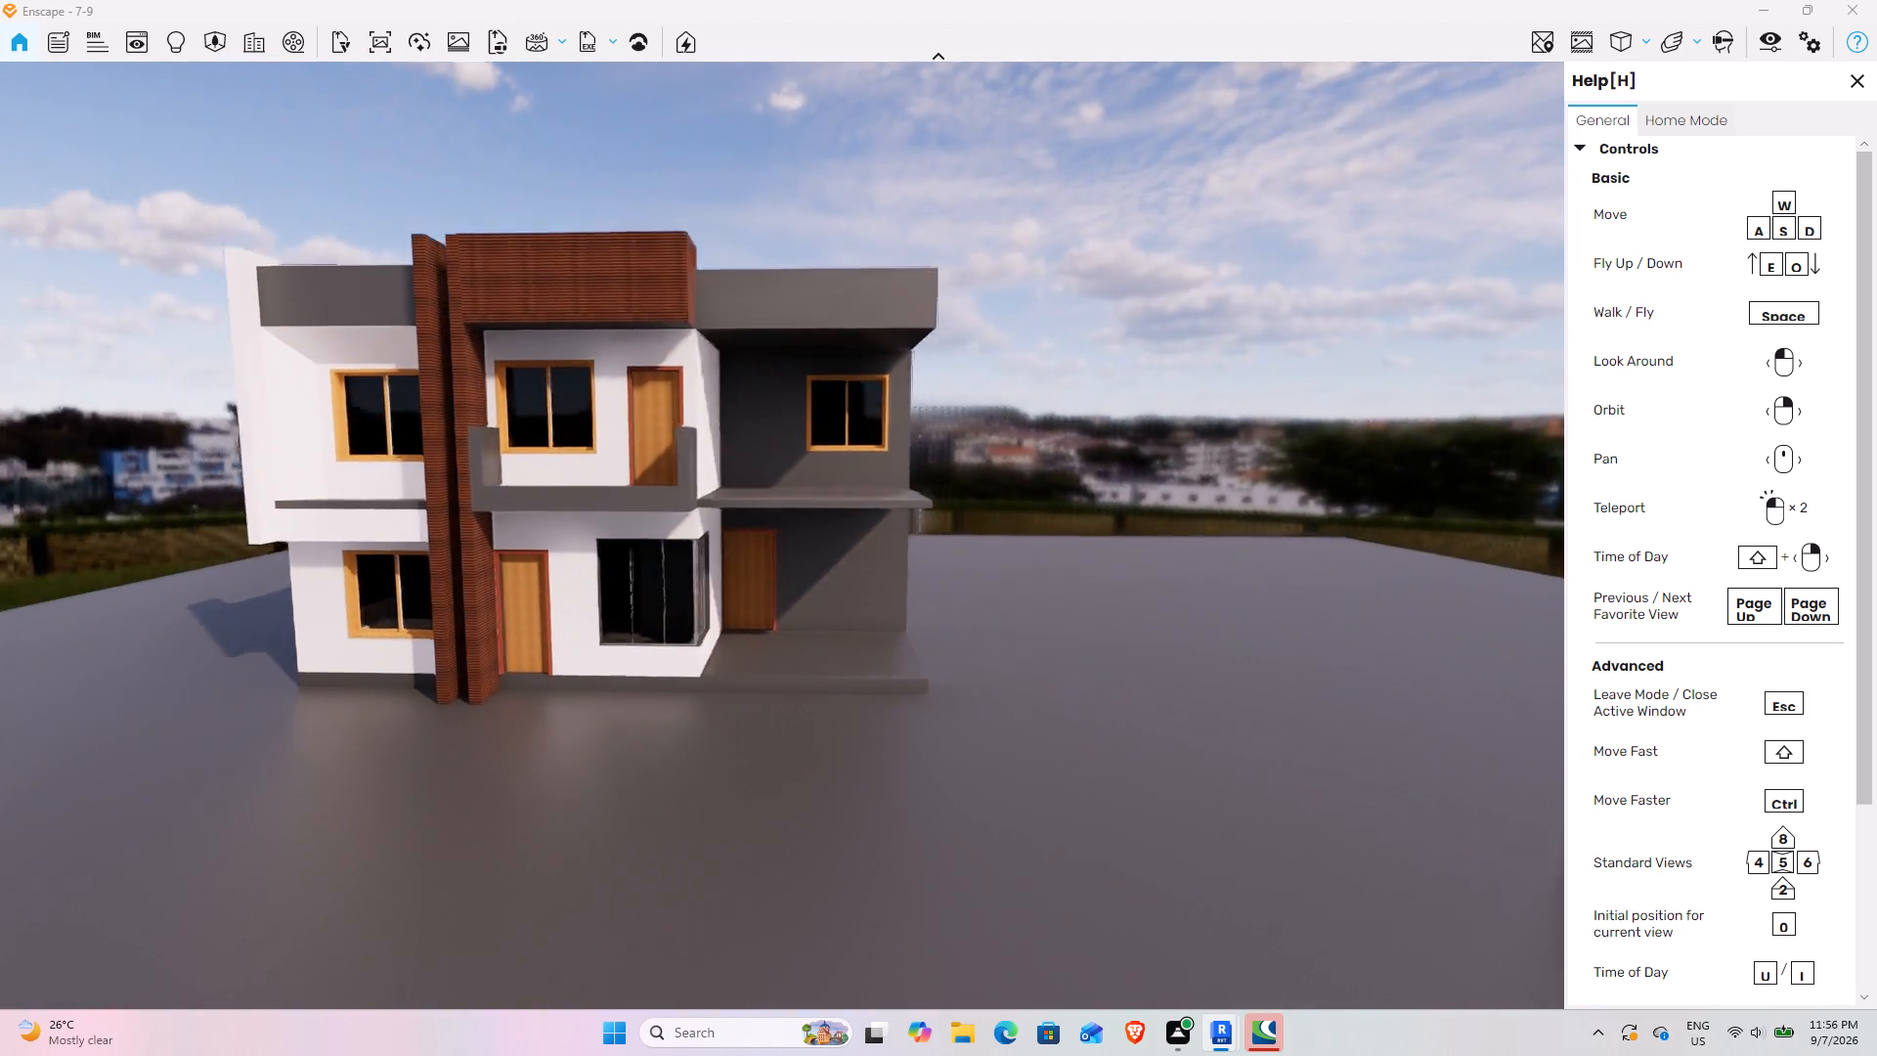
right_click_drag(780, 536, 782, 535)
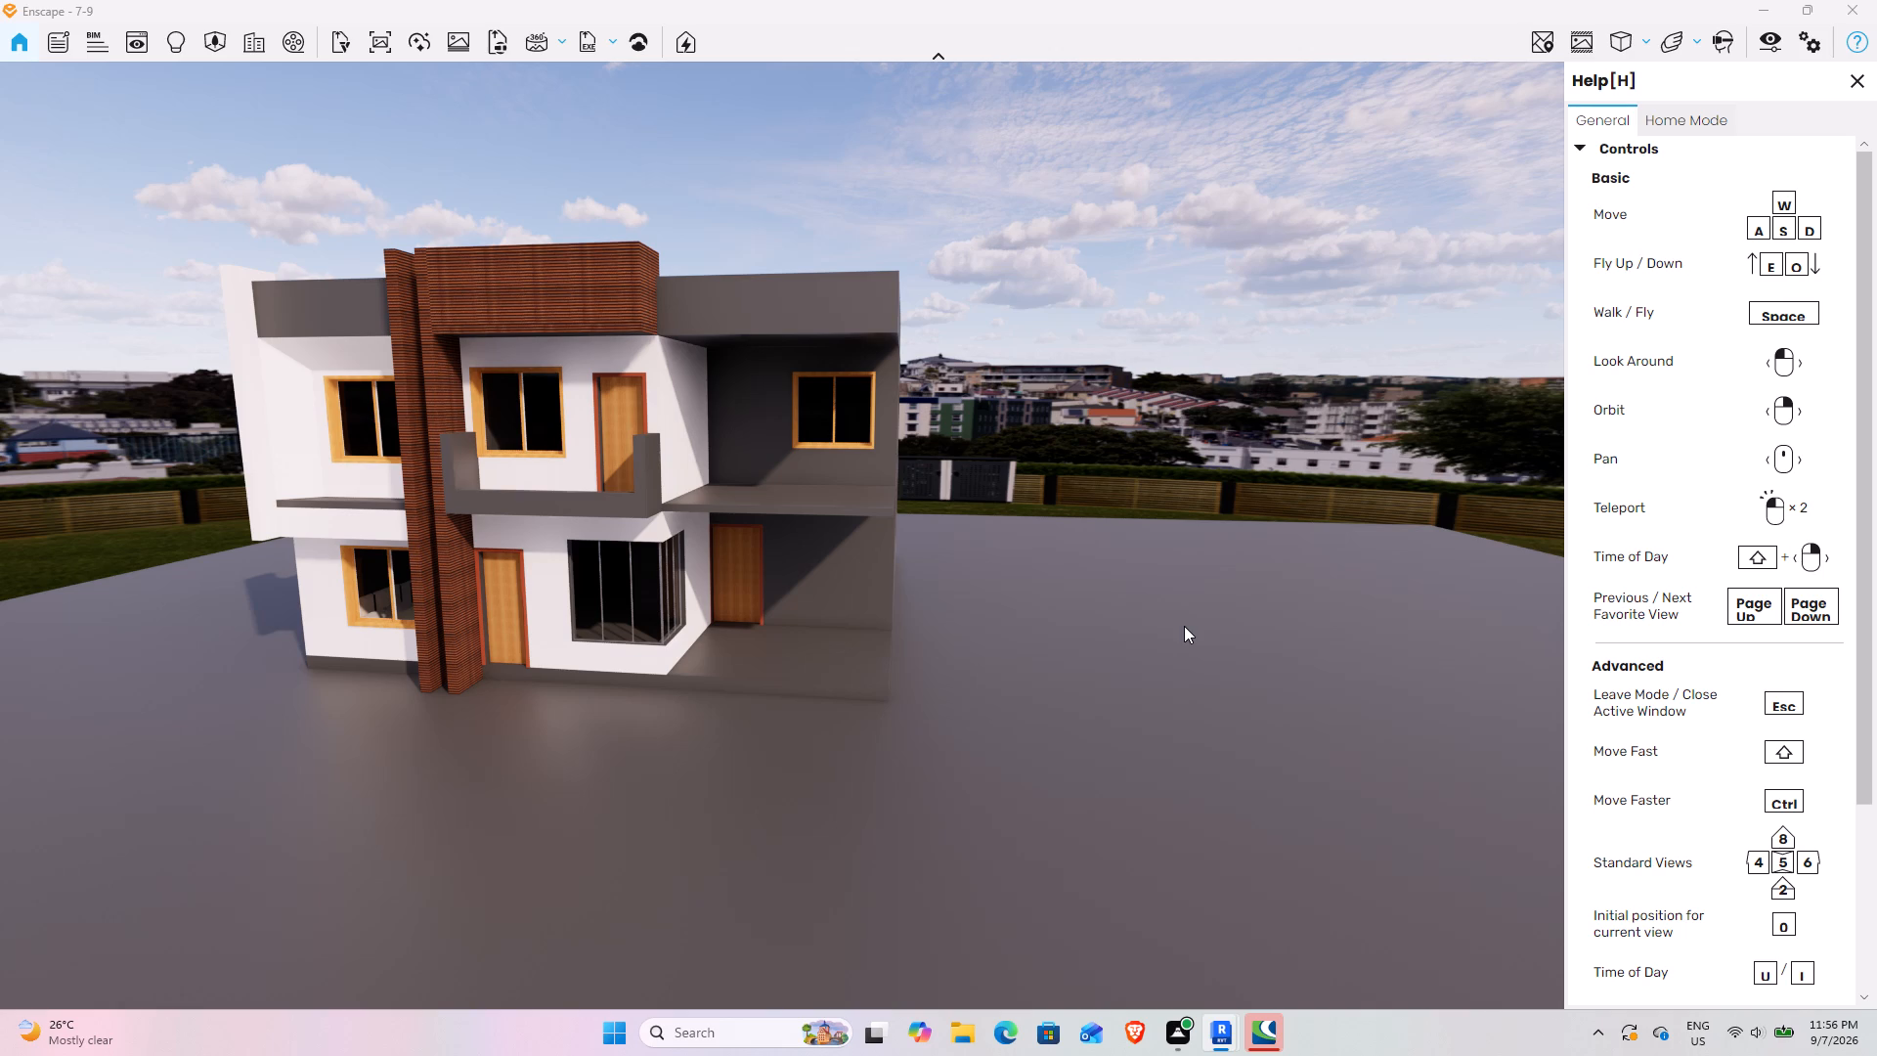
Close the Enscape render window and return to the house's 3D view in Revit with the architecture tools at hand.
left_click(1865, 3)
scroll(875, 541, "down", 3)
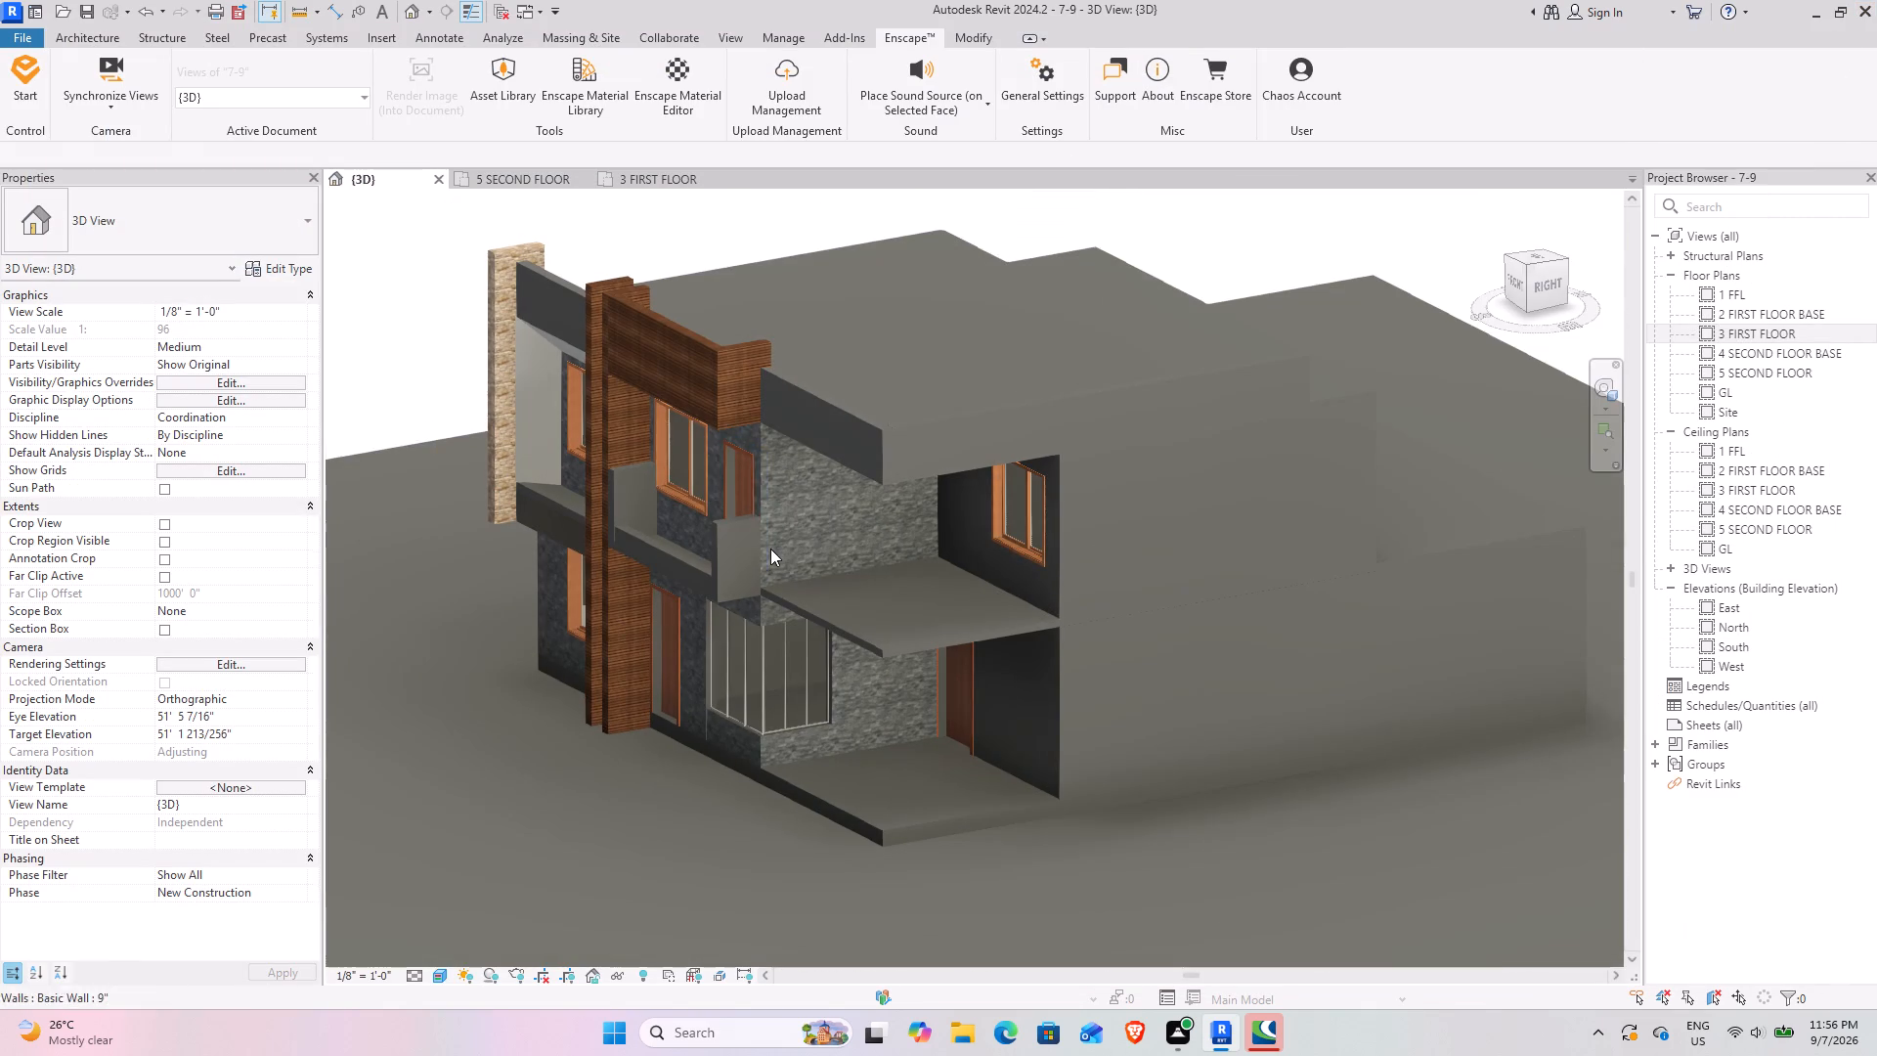
middle_click_drag(862, 524, 885, 524)
left_click(98, 37)
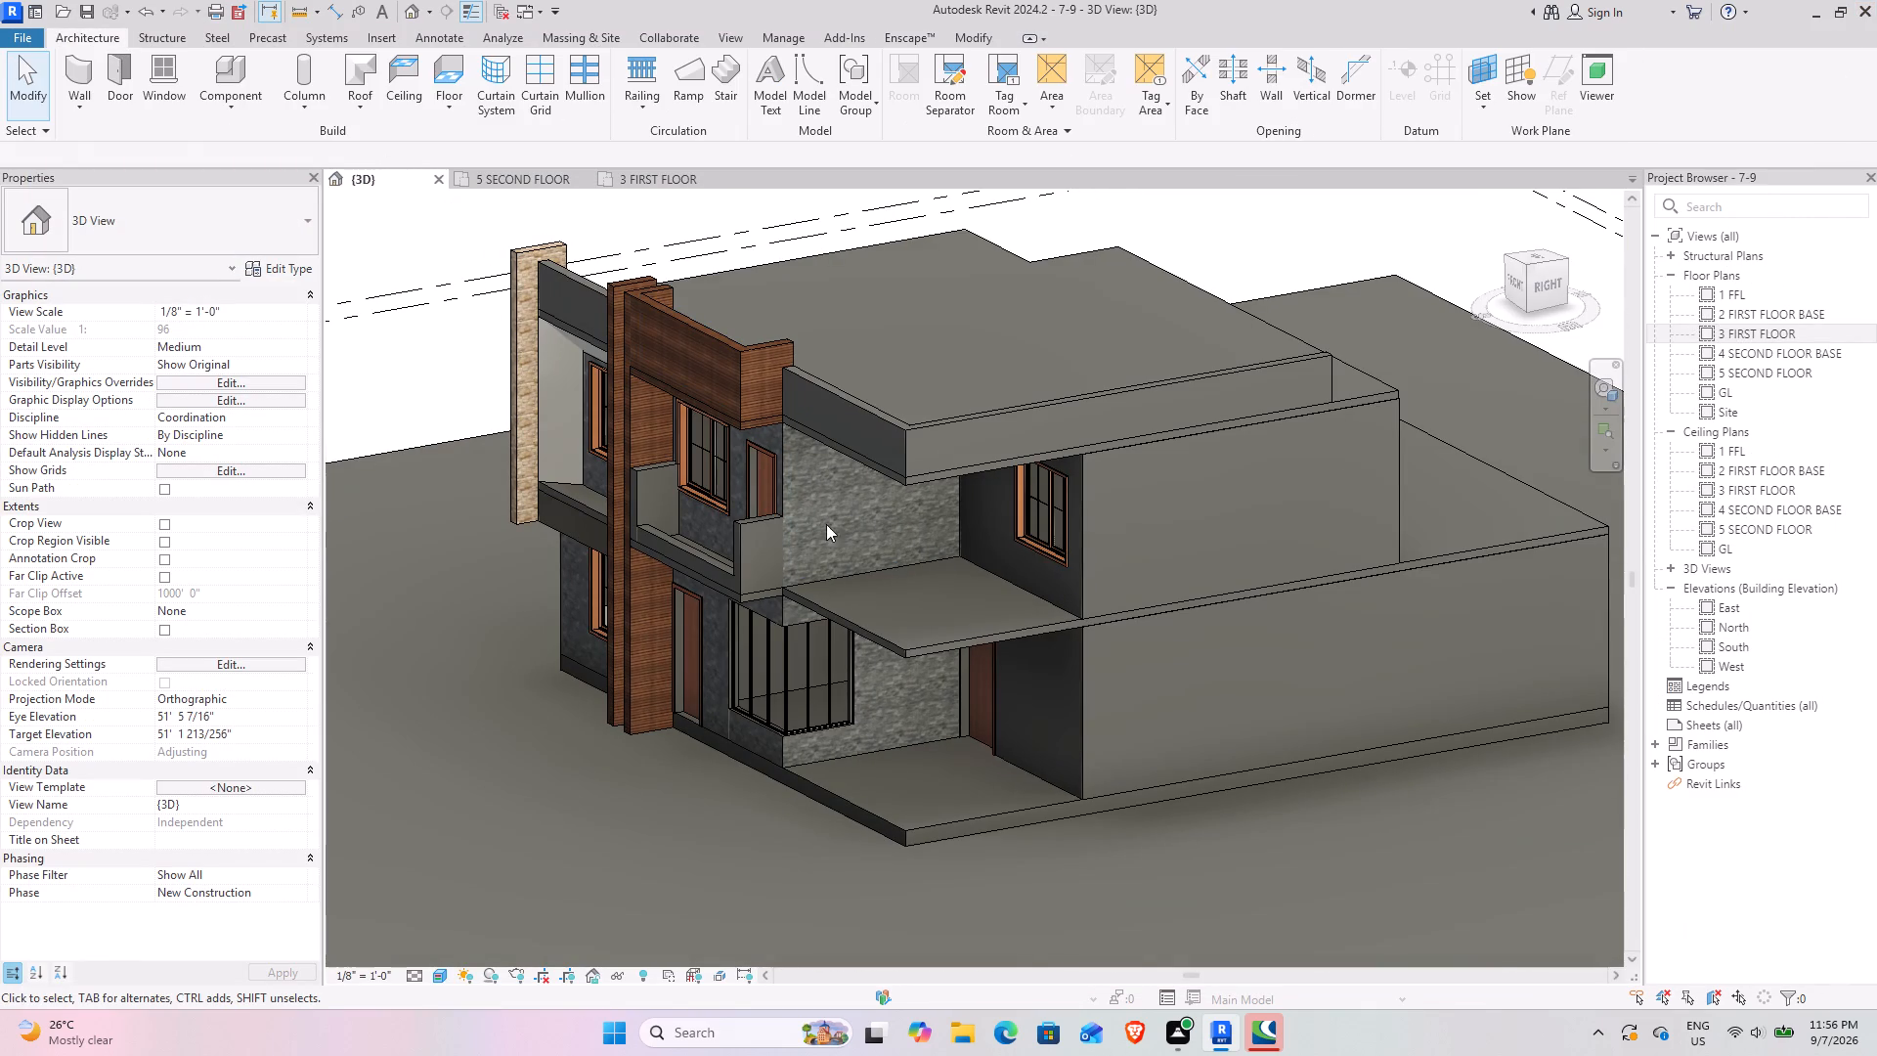
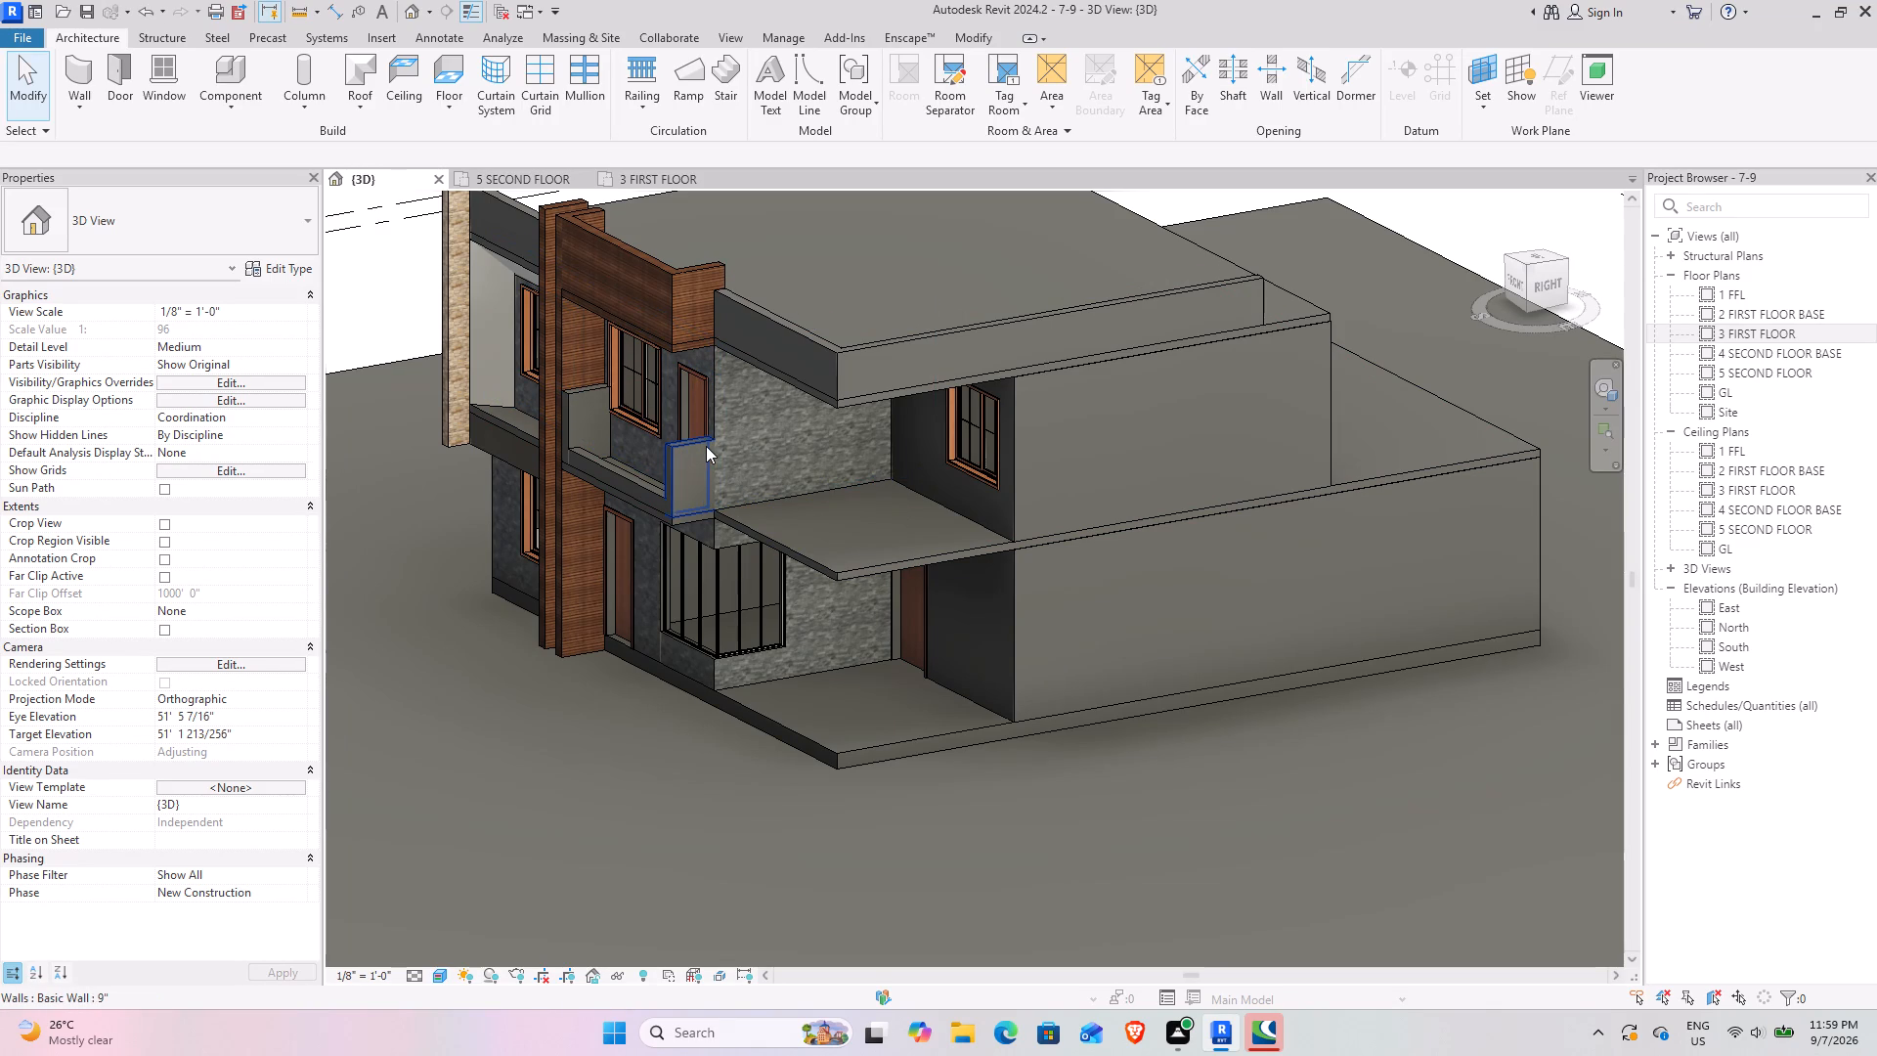
Examine the upper-floor door, balcony parapet, stone-clad wall and open terrace slab on the house's side in the 3D view.
scroll(689, 371, "up", 11)
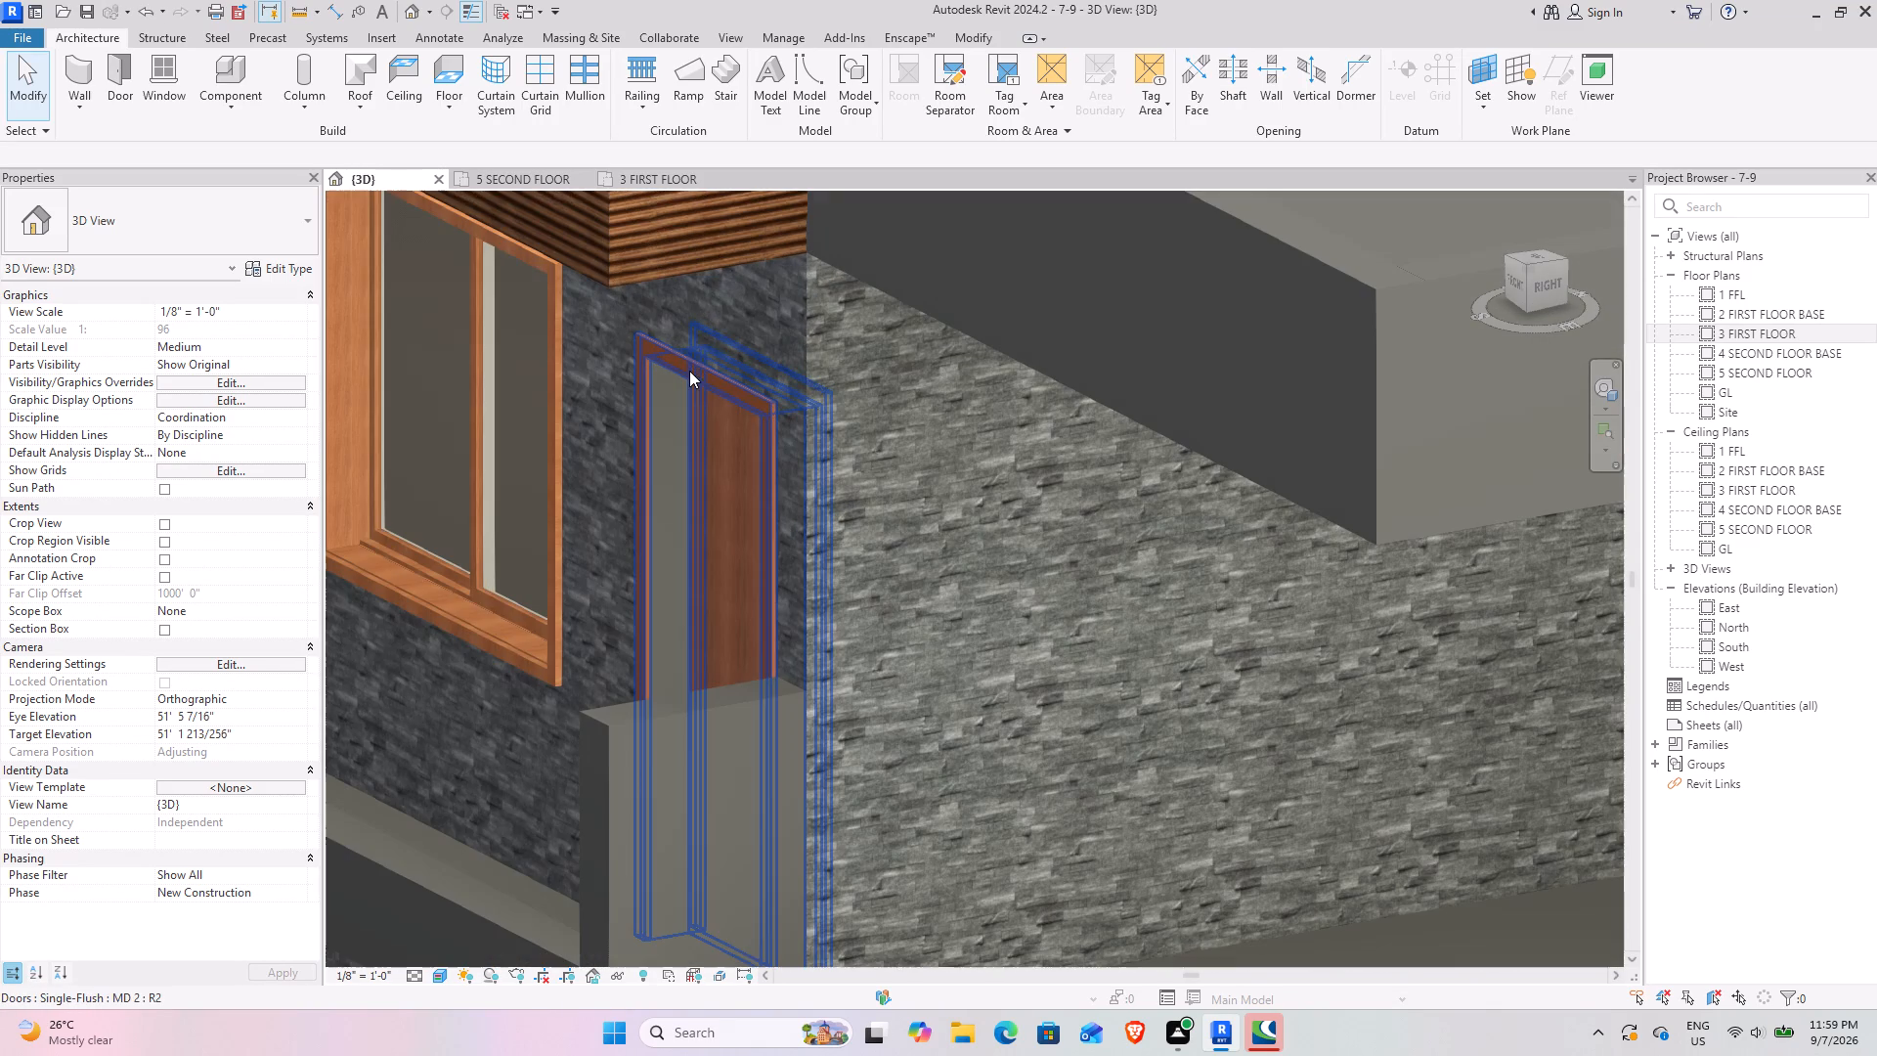
scroll(689, 371, "down", 3)
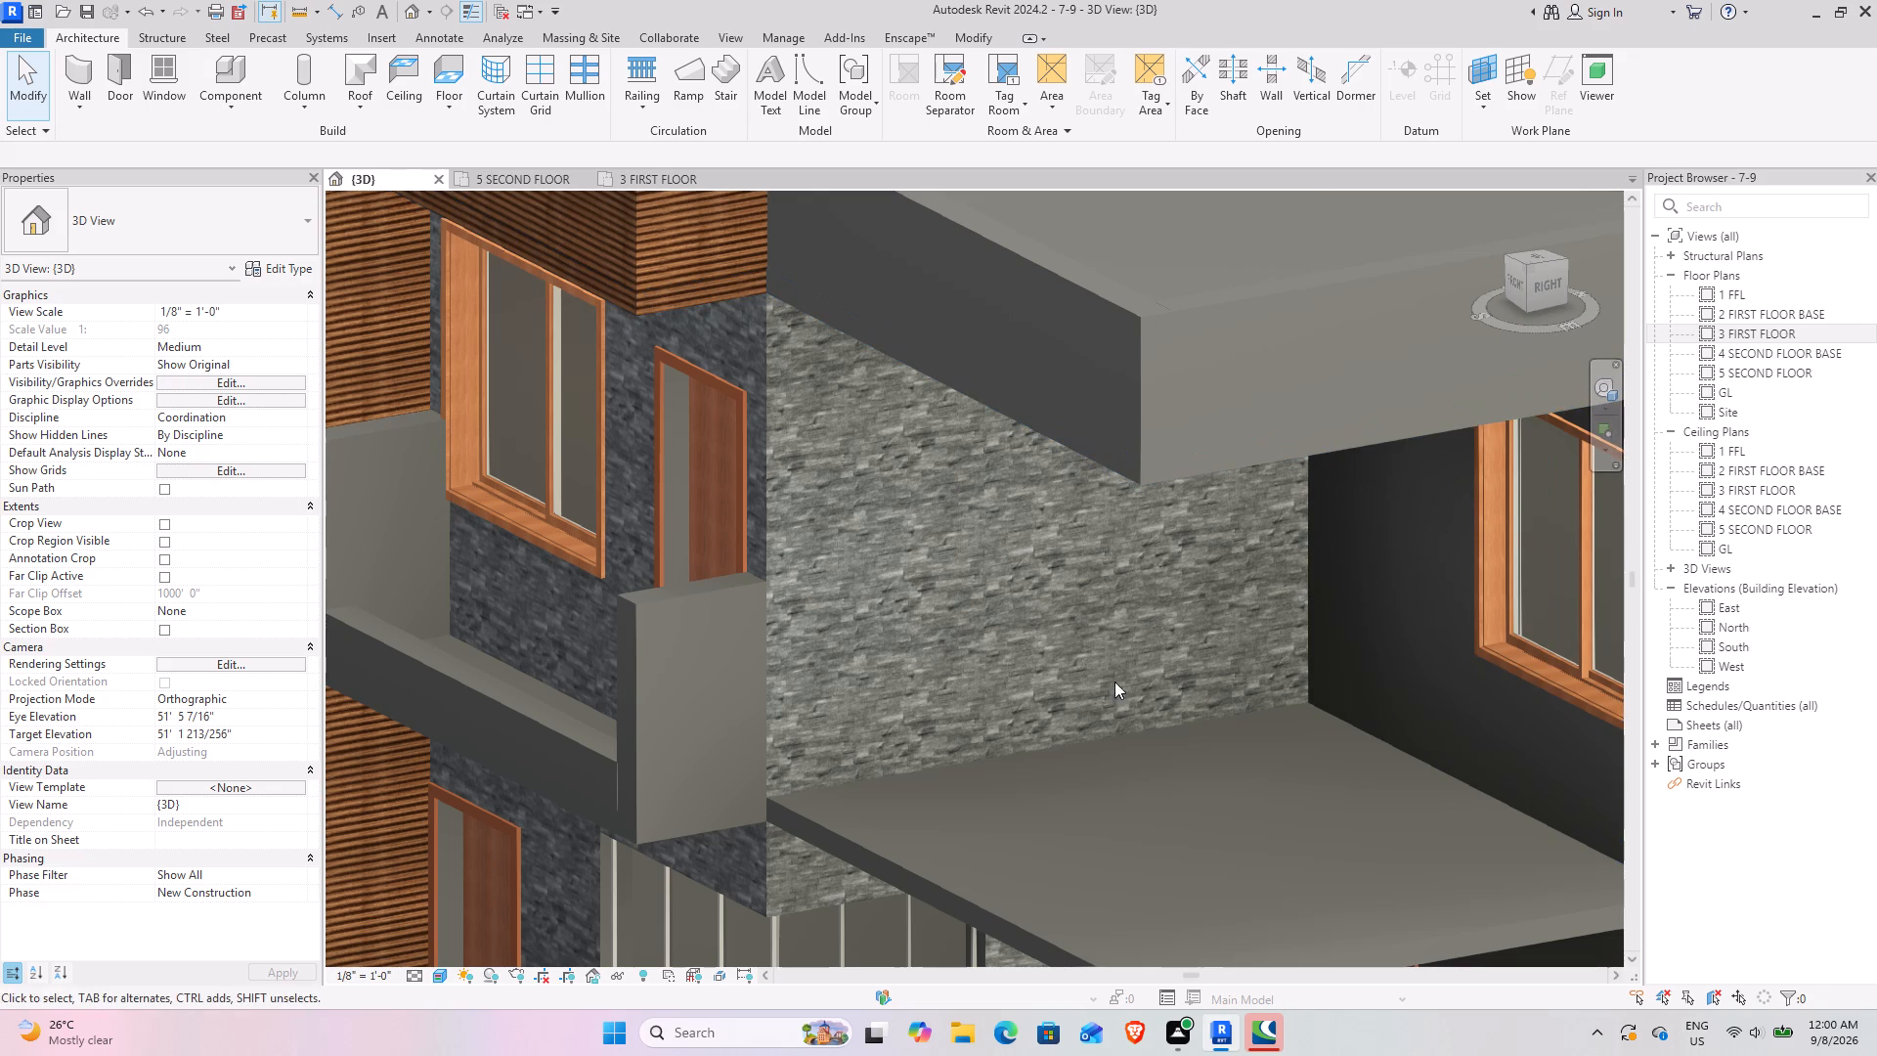
left_click(1019, 746)
left_click(1207, 784)
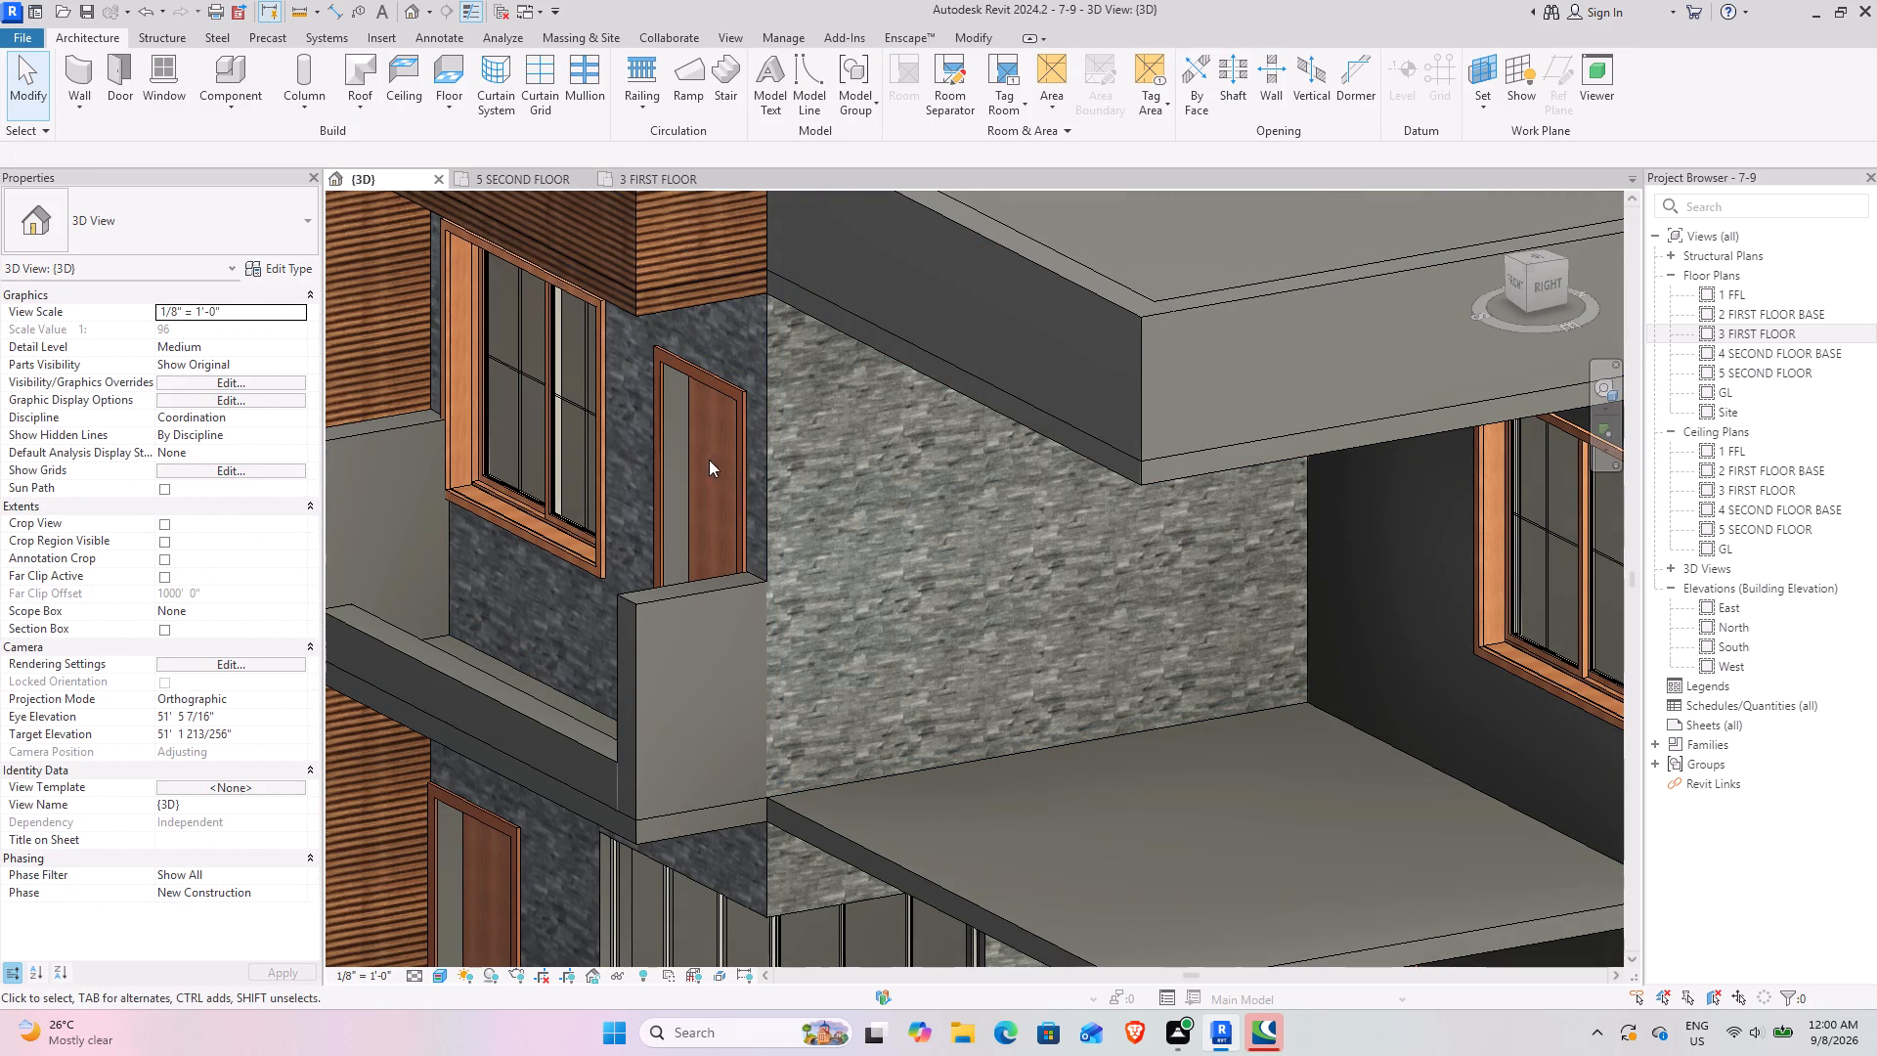
left_click(737, 439)
left_click(1132, 758)
scroll(841, 600, "down", 11)
middle_click_drag(794, 559, 614, 487)
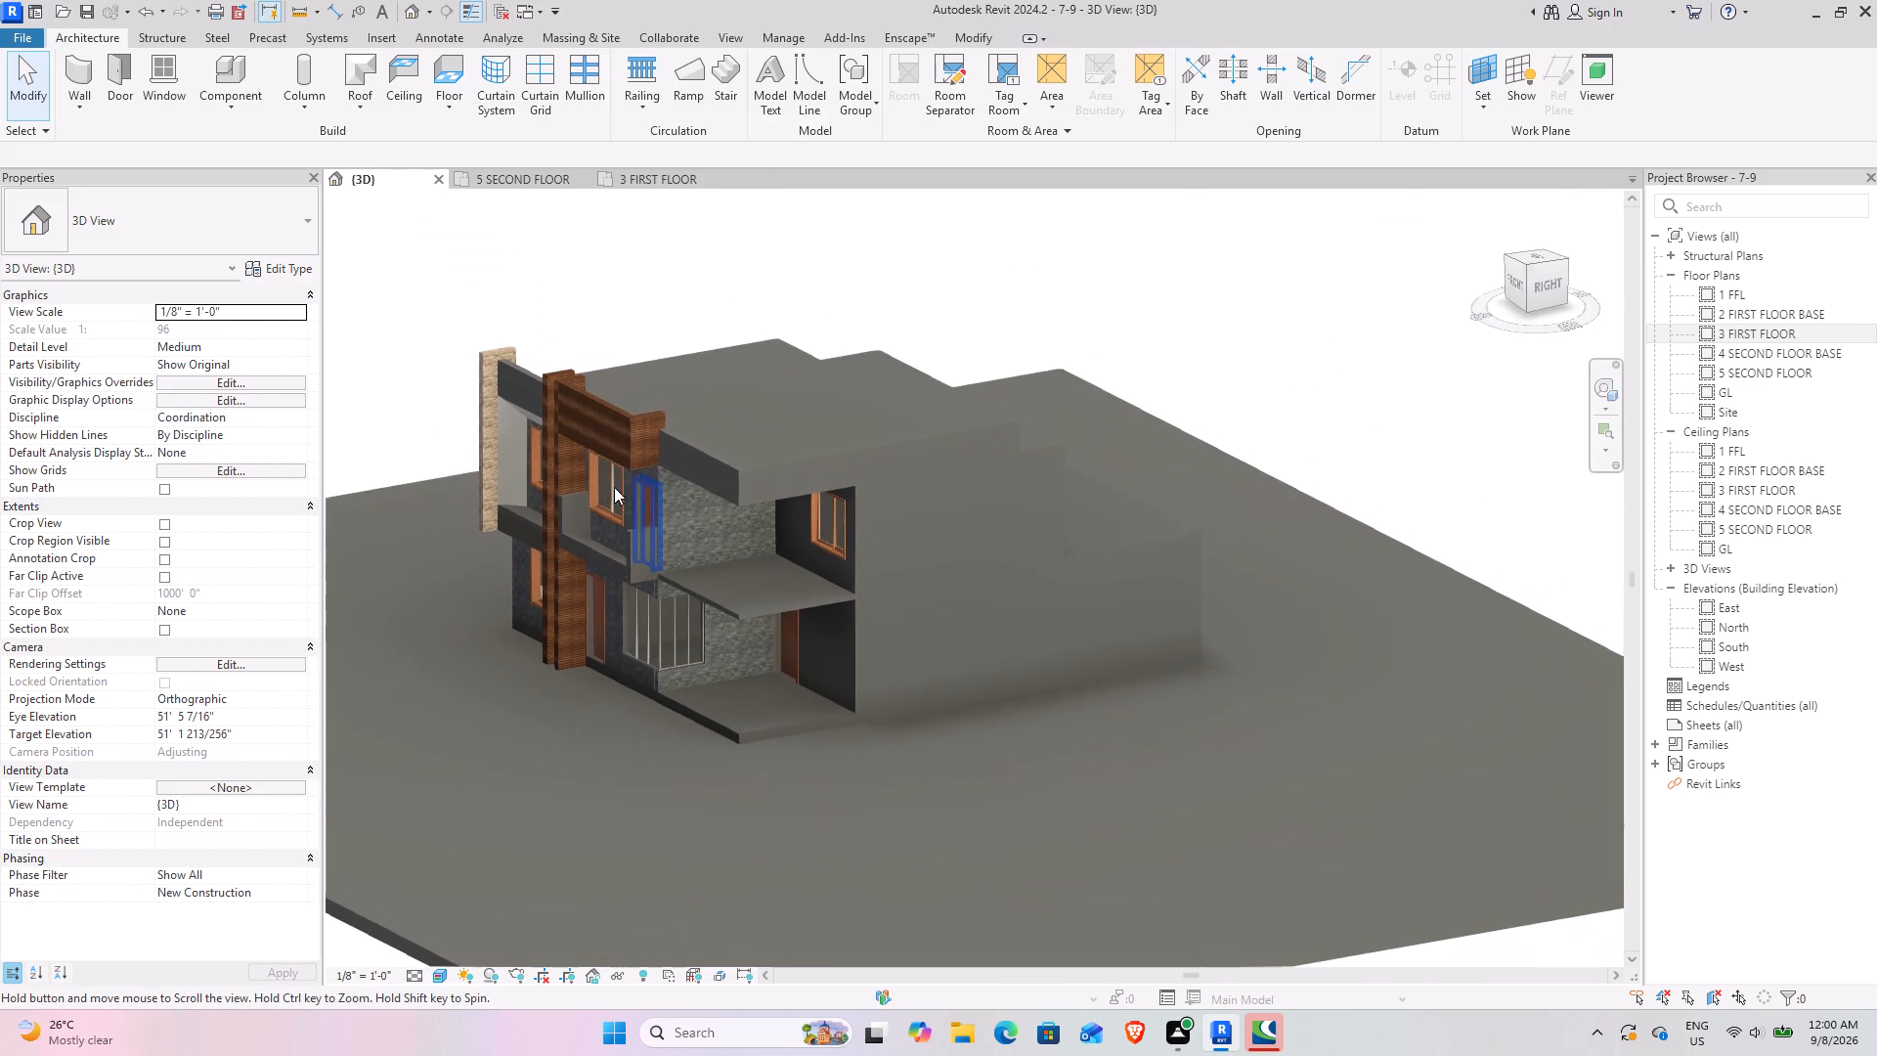
middle_click_drag(614, 487, 620, 489)
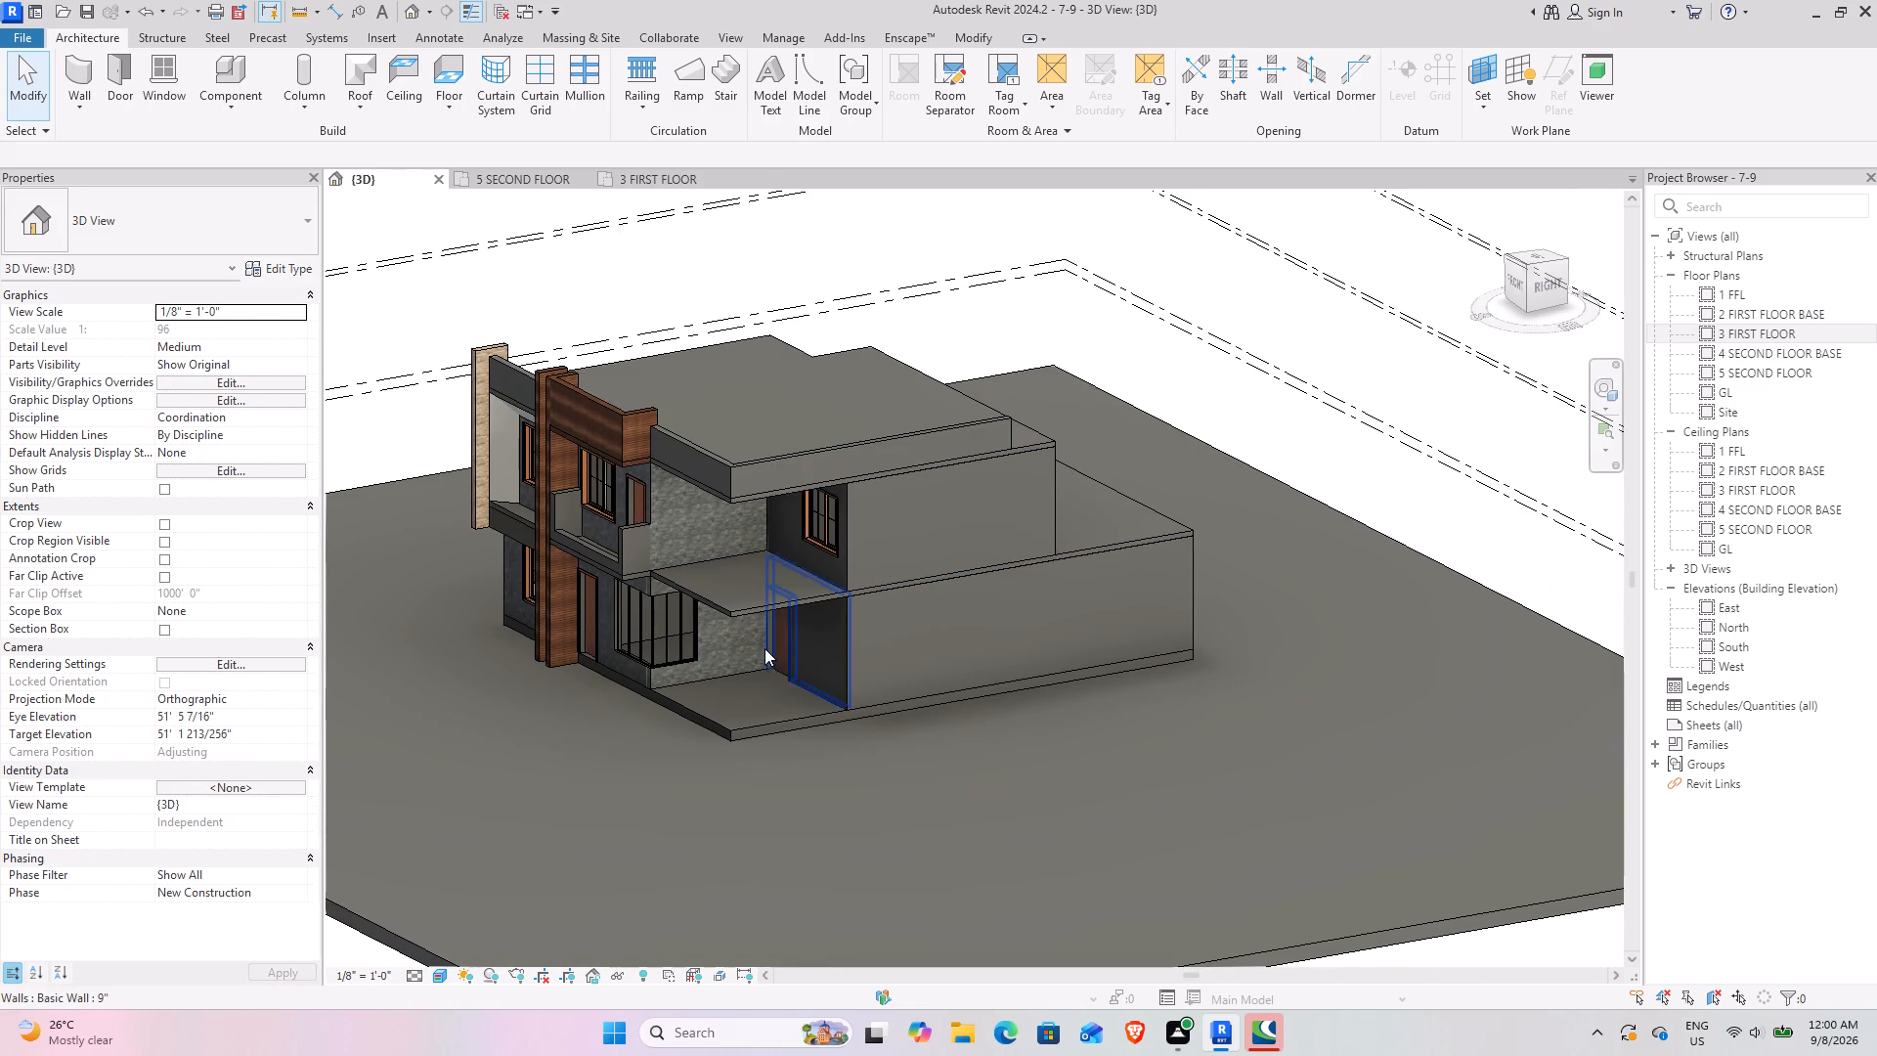
scroll(860, 535, "up", 3)
scroll(786, 622, "up", 3)
middle_click_drag(738, 622, 871, 621)
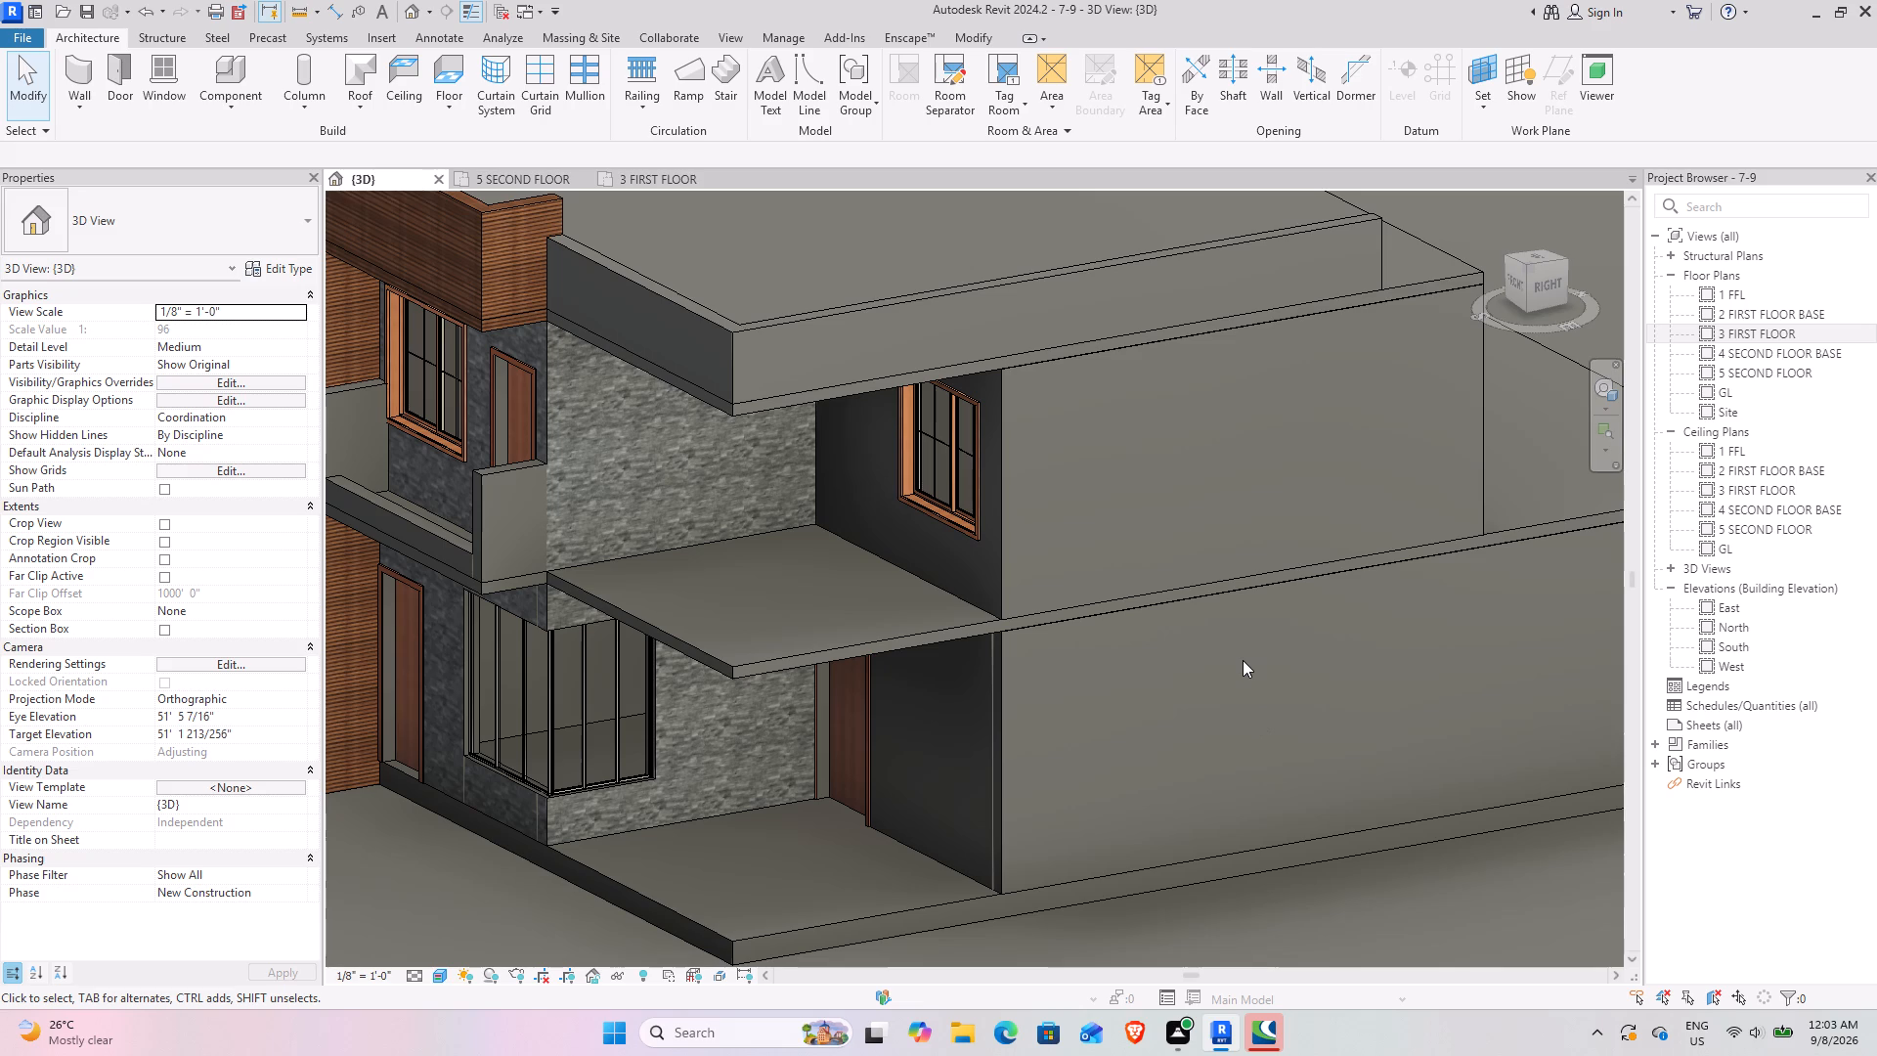
In the 3 FIRST FLOOR plan, start a 9" basic wall, 1' 0" high, from the floor slab's outer corner along its edge, flipping its orientation.
left_click(662, 179)
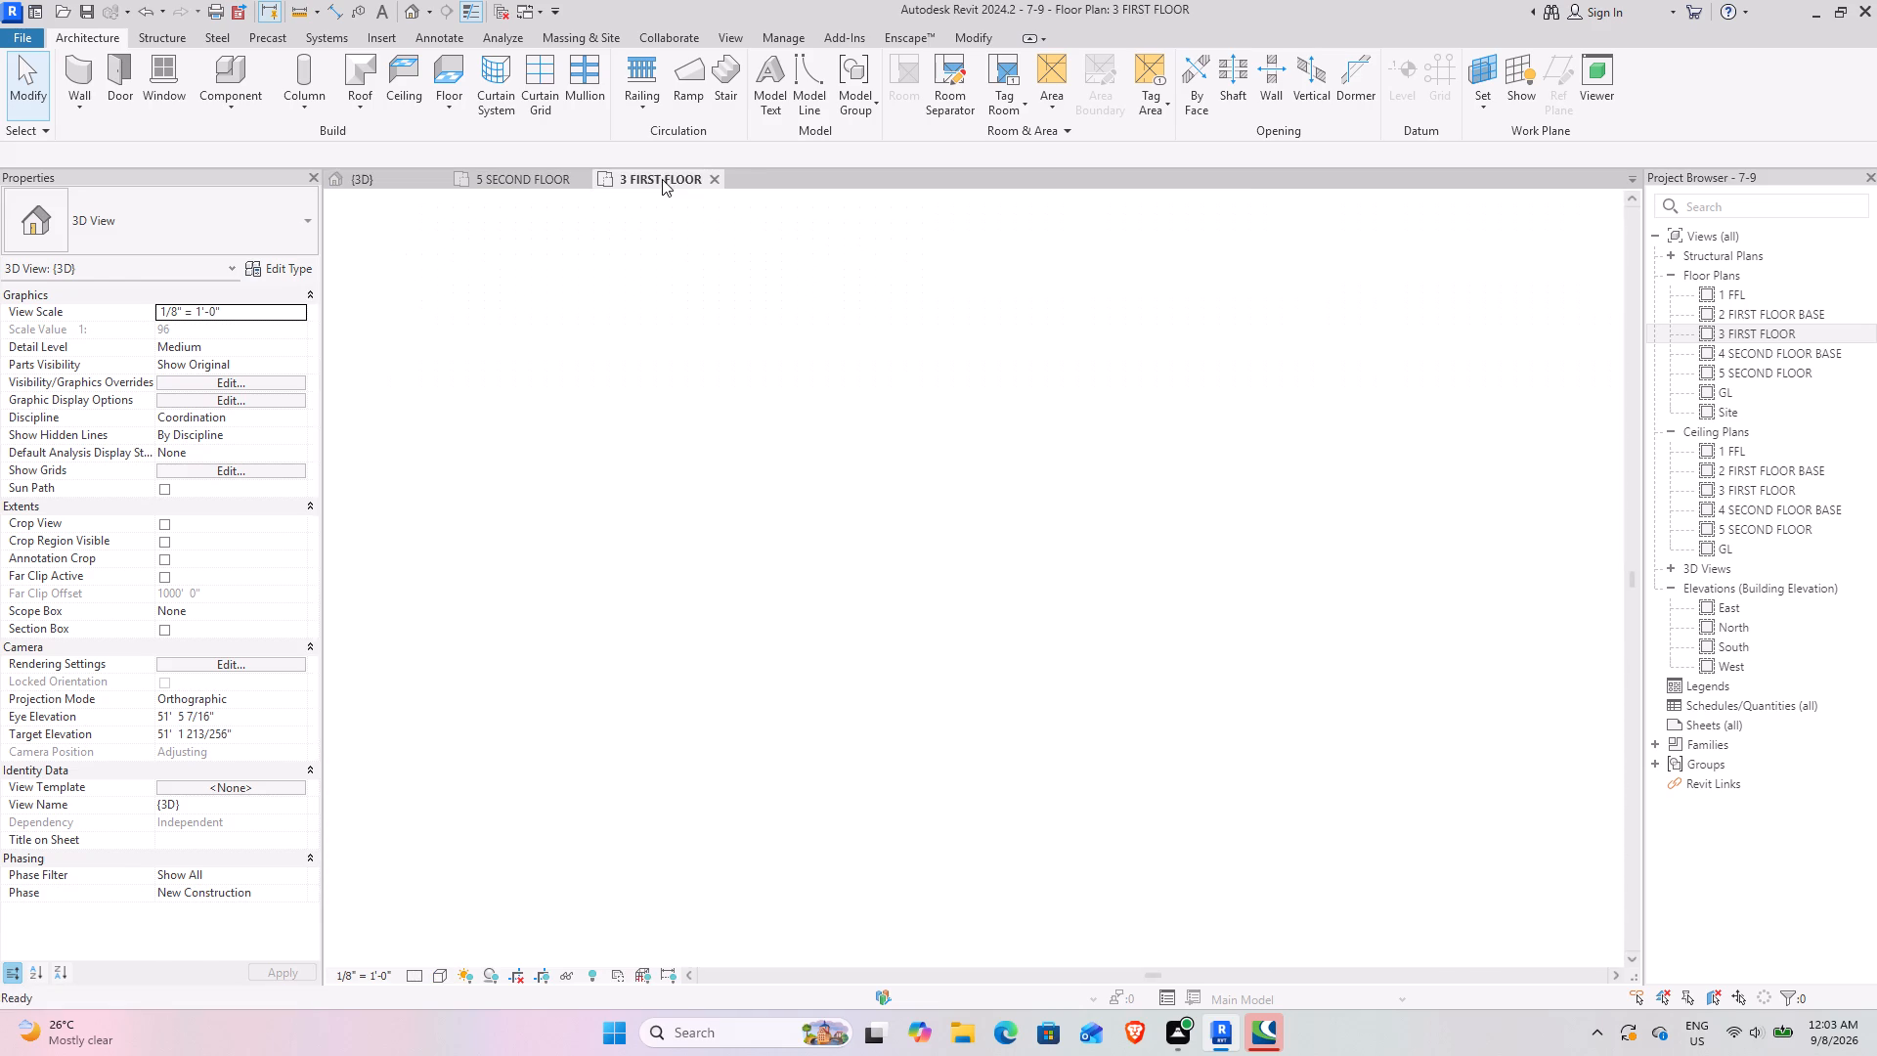
scroll(992, 473, "down", 8)
middle_click_drag(1036, 409, 624, 603)
middle_click_drag(1030, 552, 820, 552)
scroll(895, 580, "up", 7)
middle_click_drag(772, 561, 800, 547)
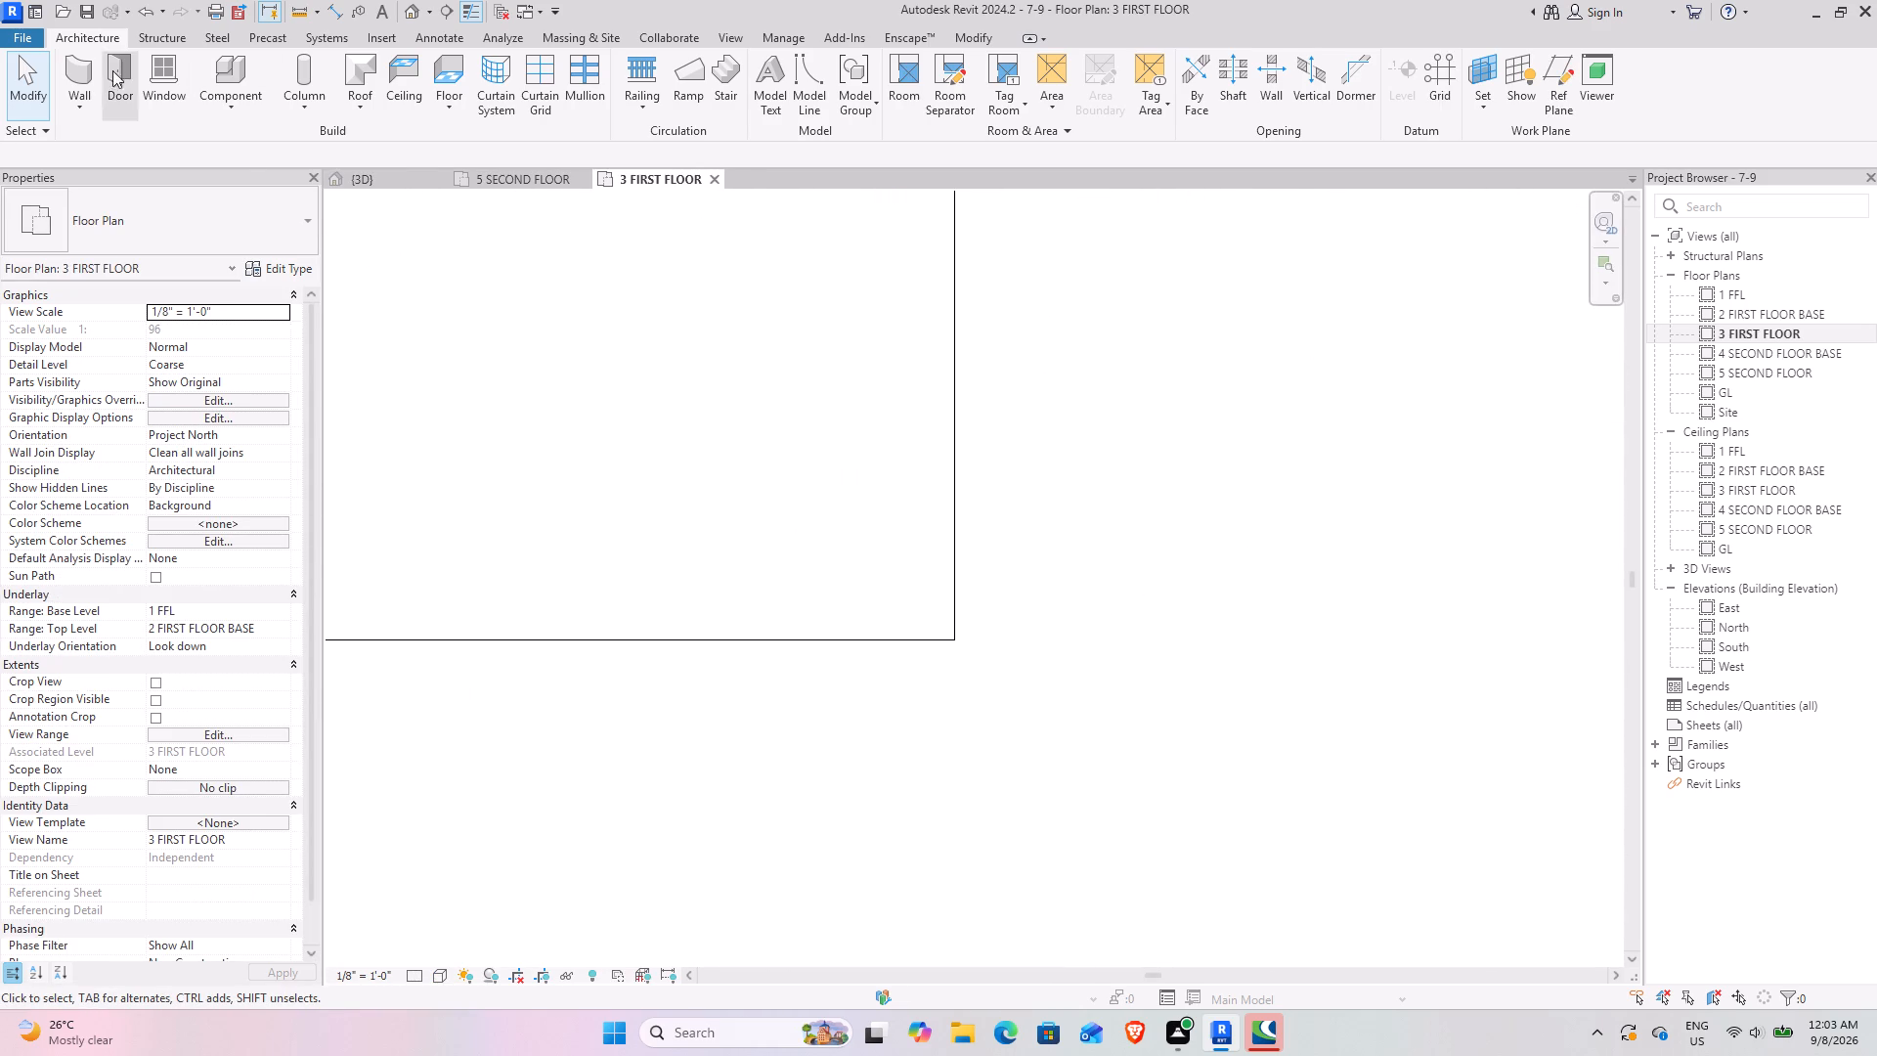
left_click(89, 65)
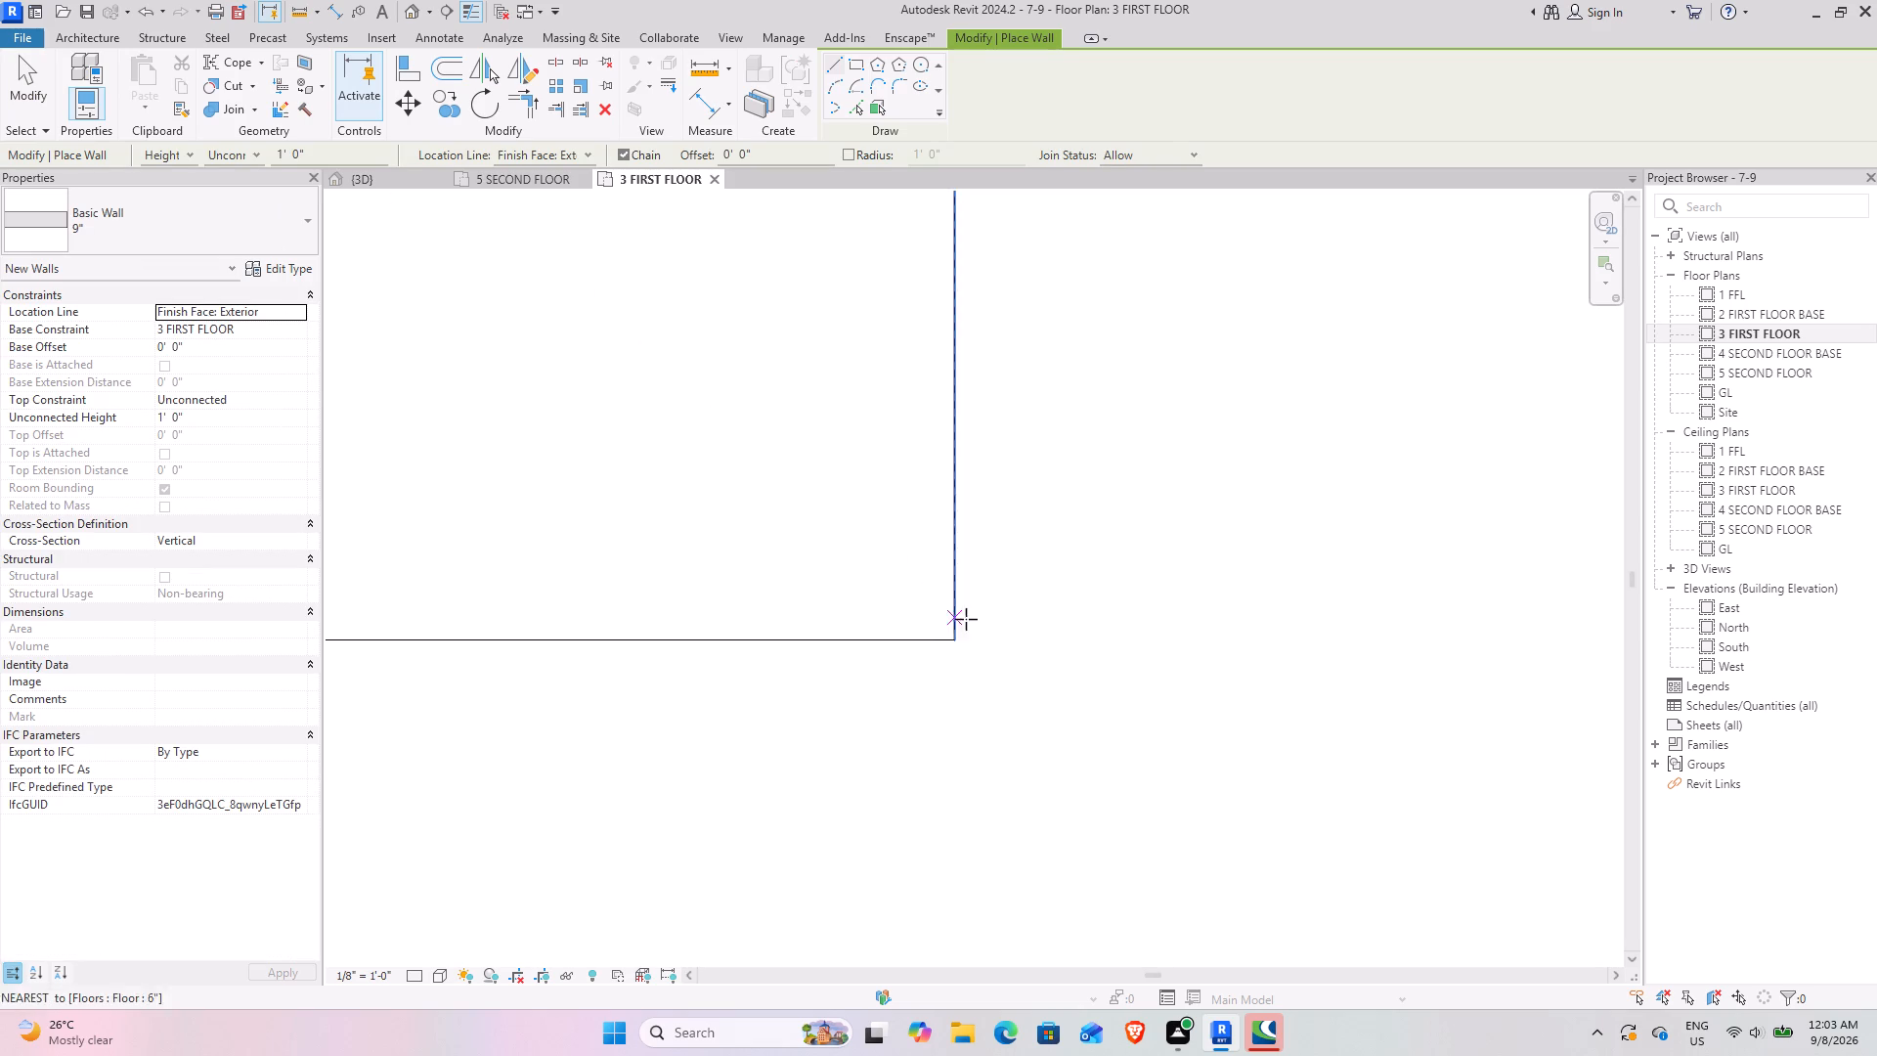
left_click(950, 644)
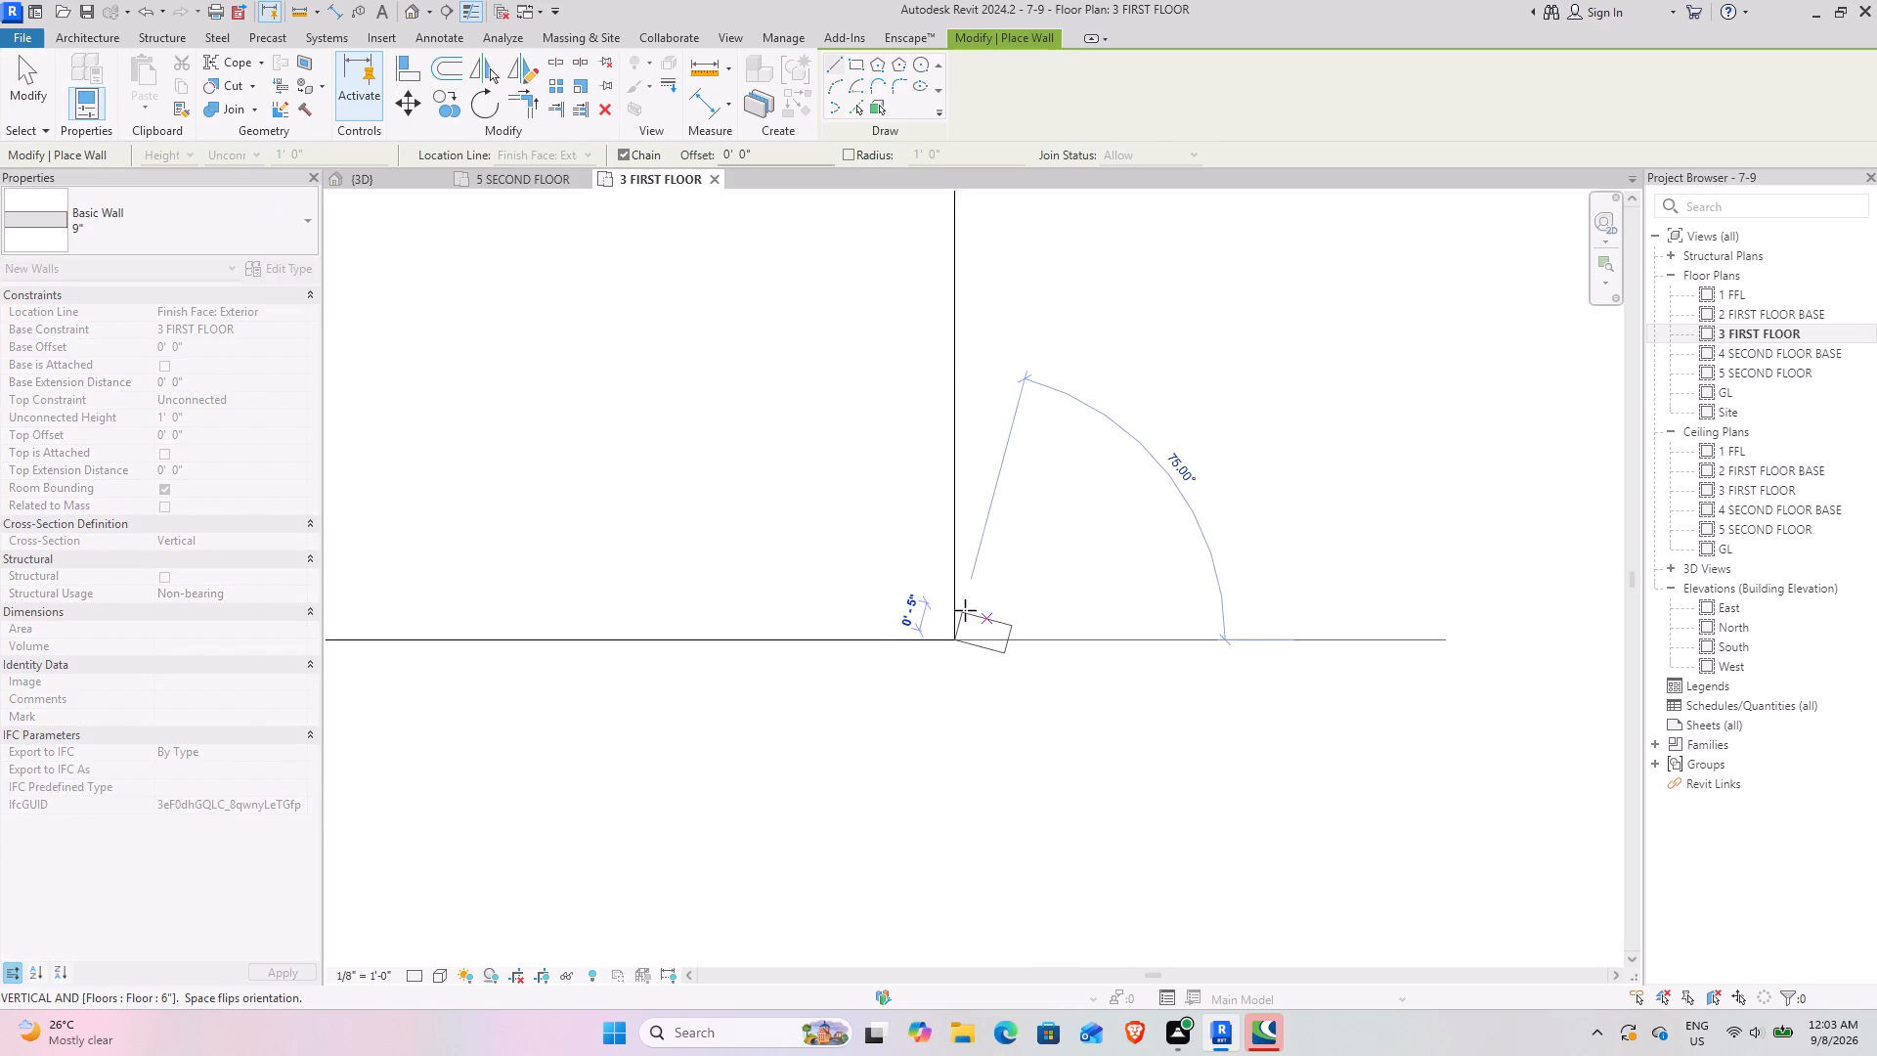
key("space")
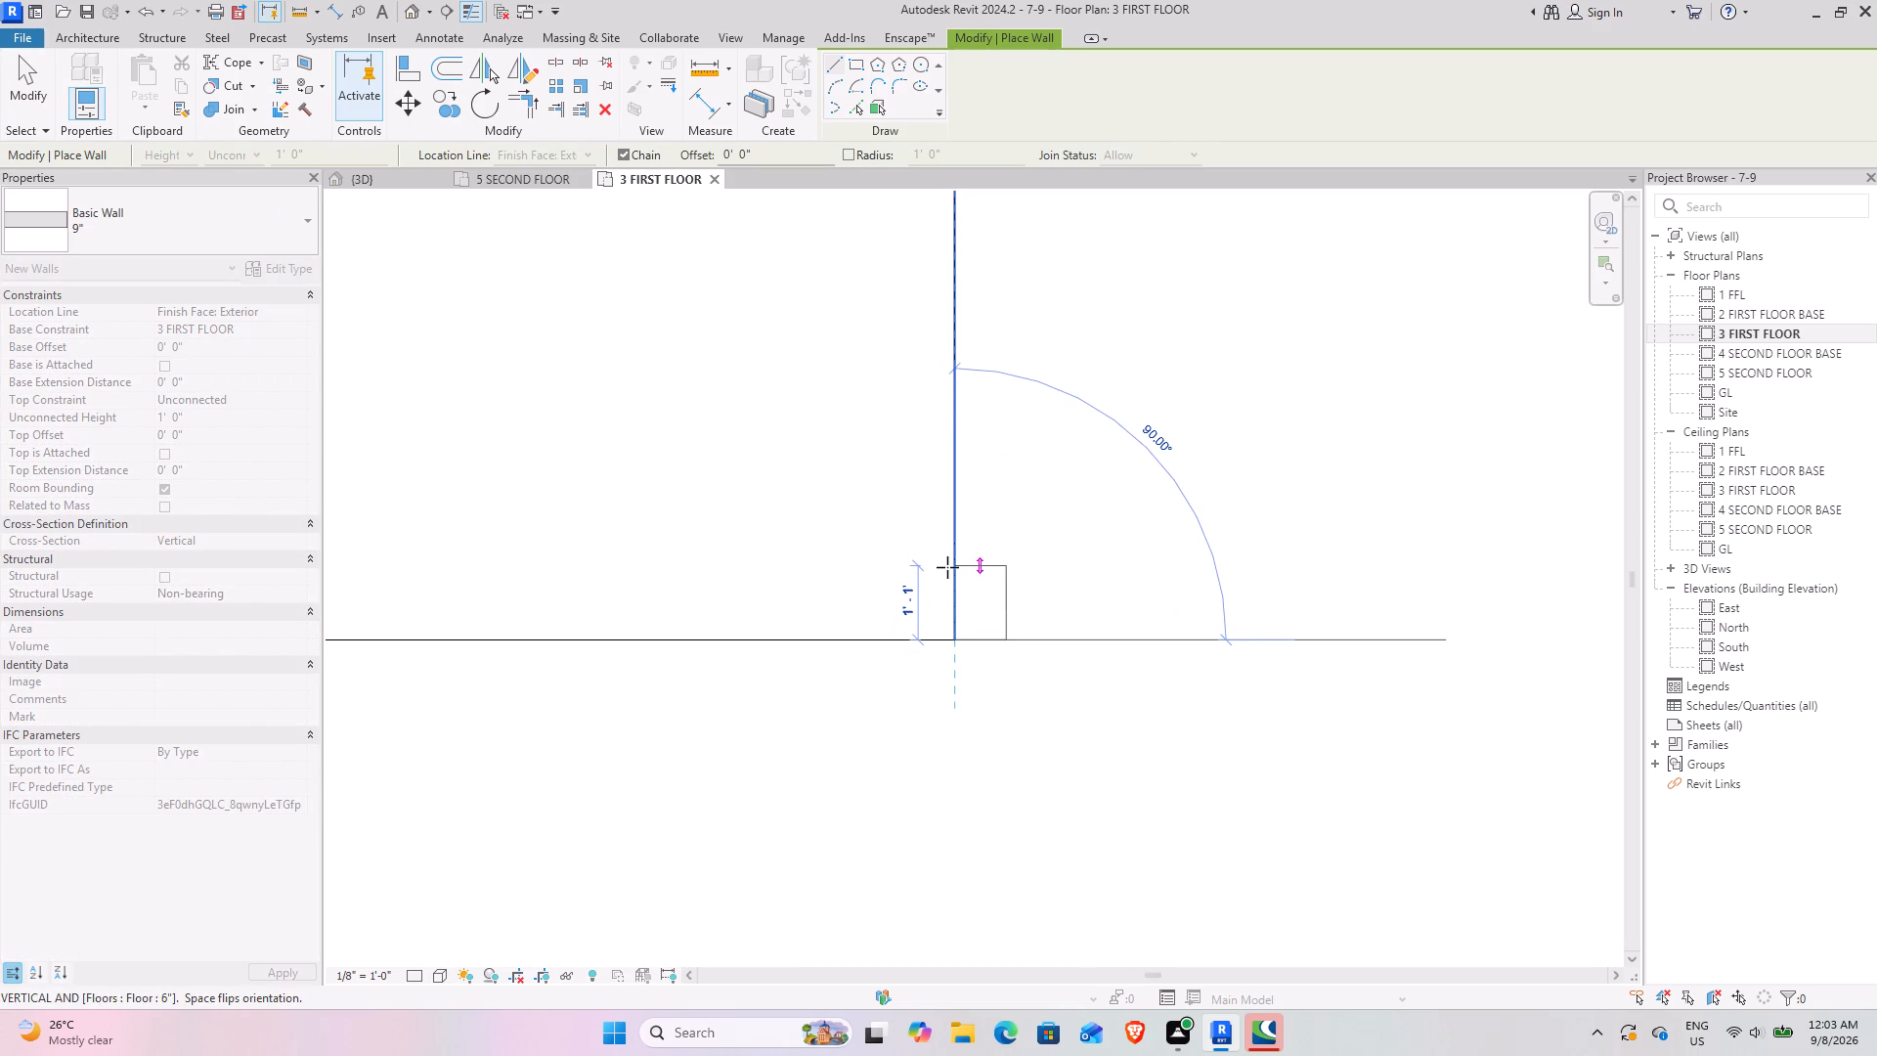
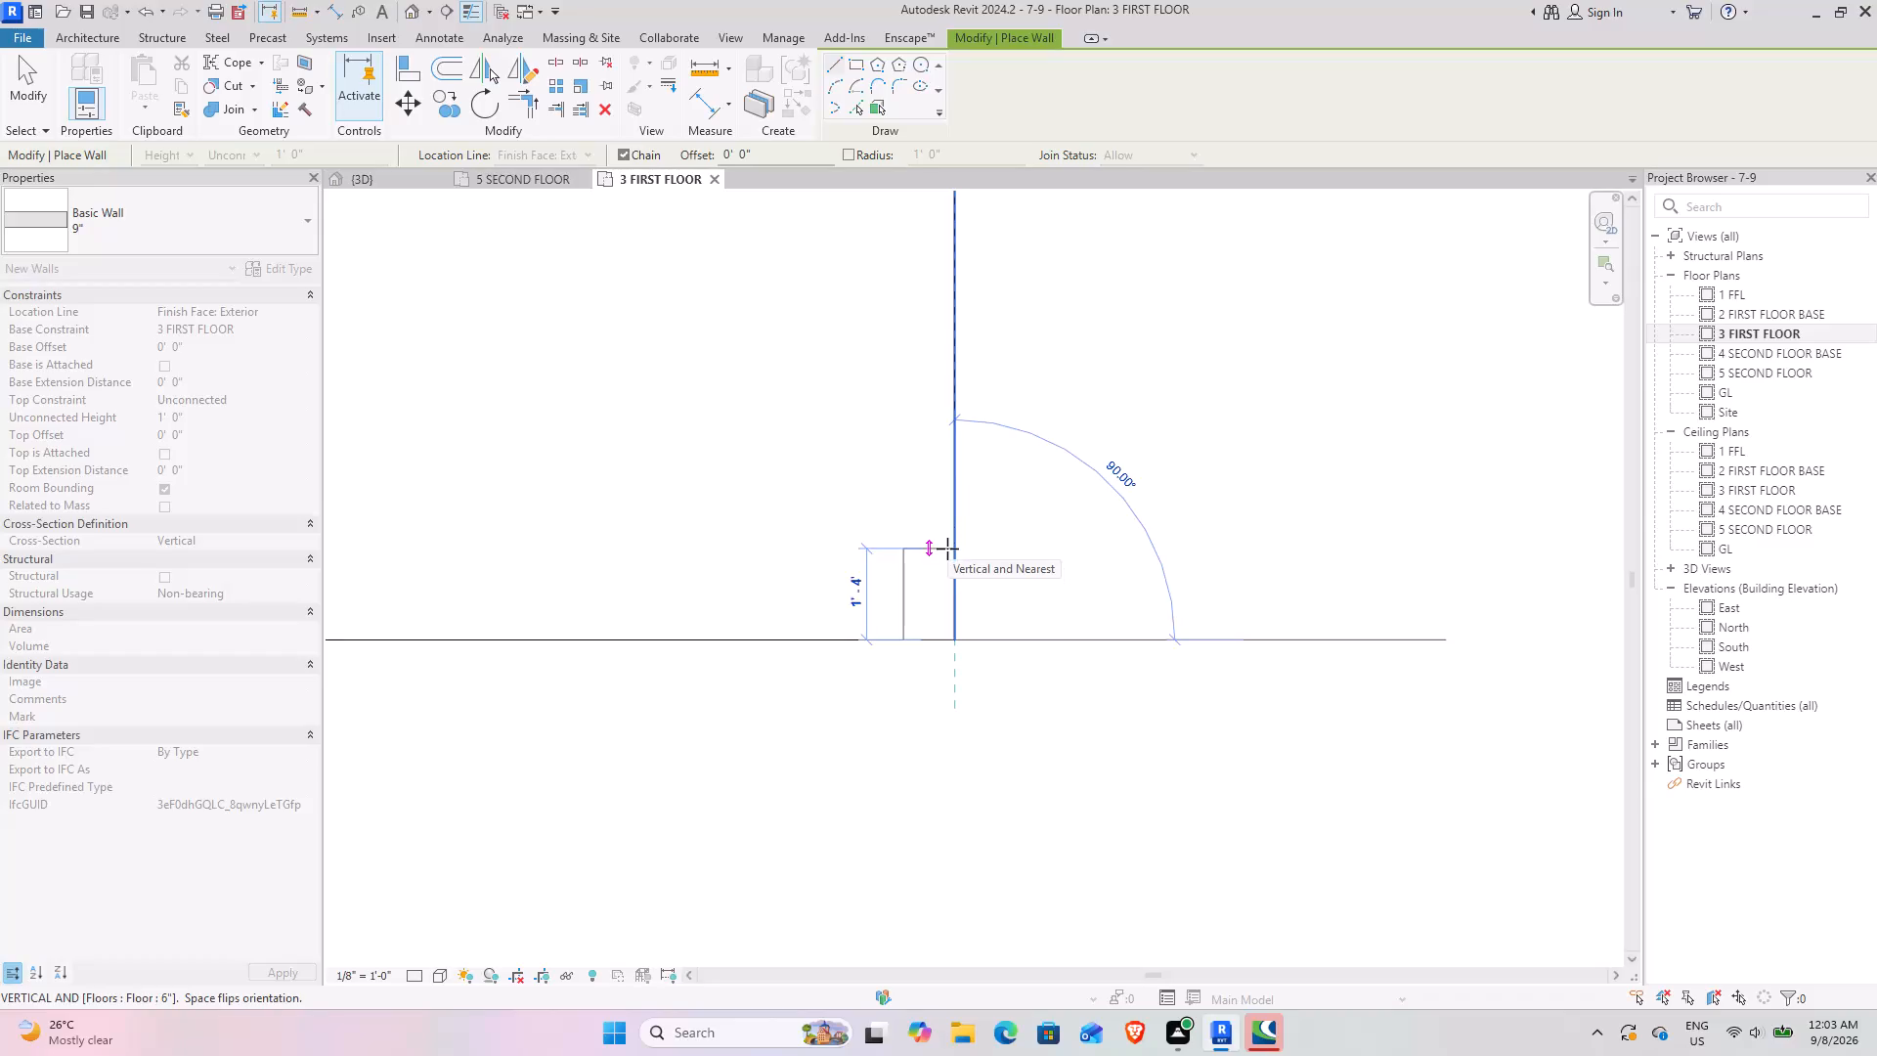
Finish the 9" wall piece at the terrace slab's outer corner with a length of 1' 4".
left_click(947, 549)
key("Escape")
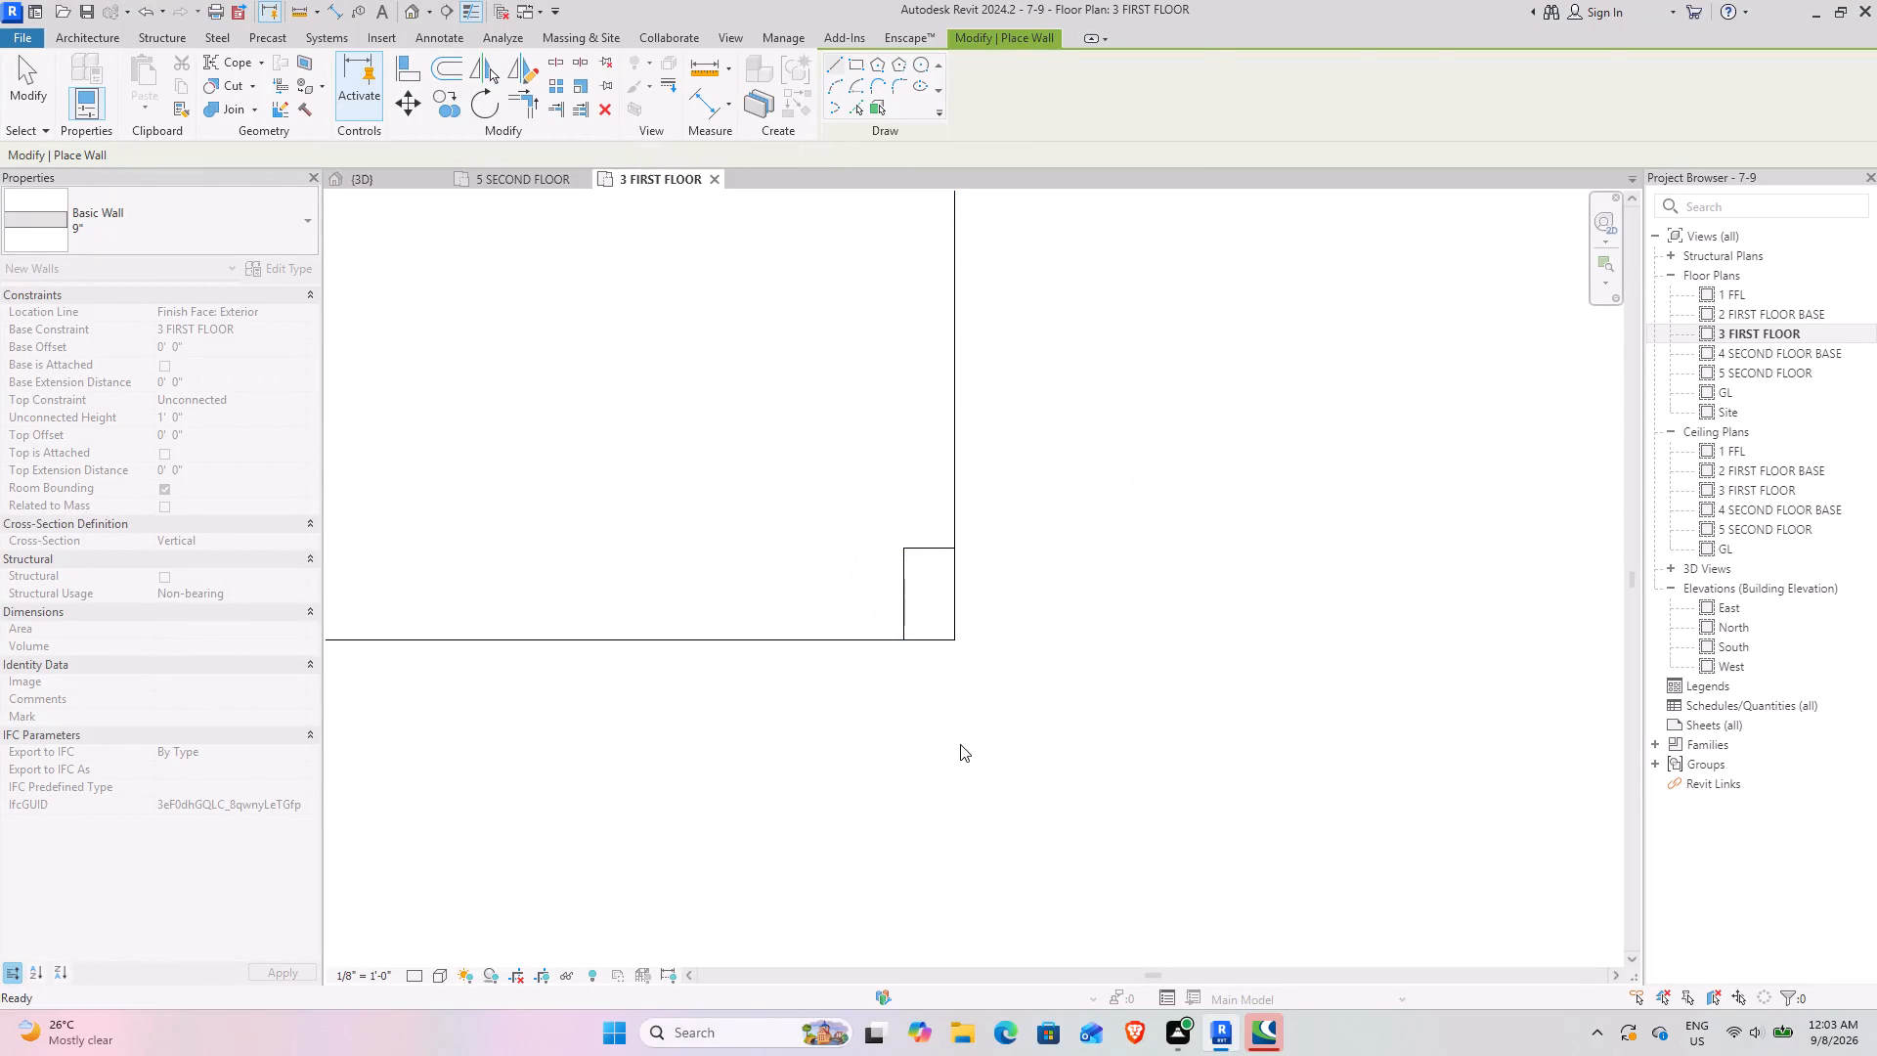
key("Escape")
key("Escape")
Copy the 1' 4" corner wall piece twice along the terrace slab's front edge, spacing the copies 9" apart.
left_click(916, 555)
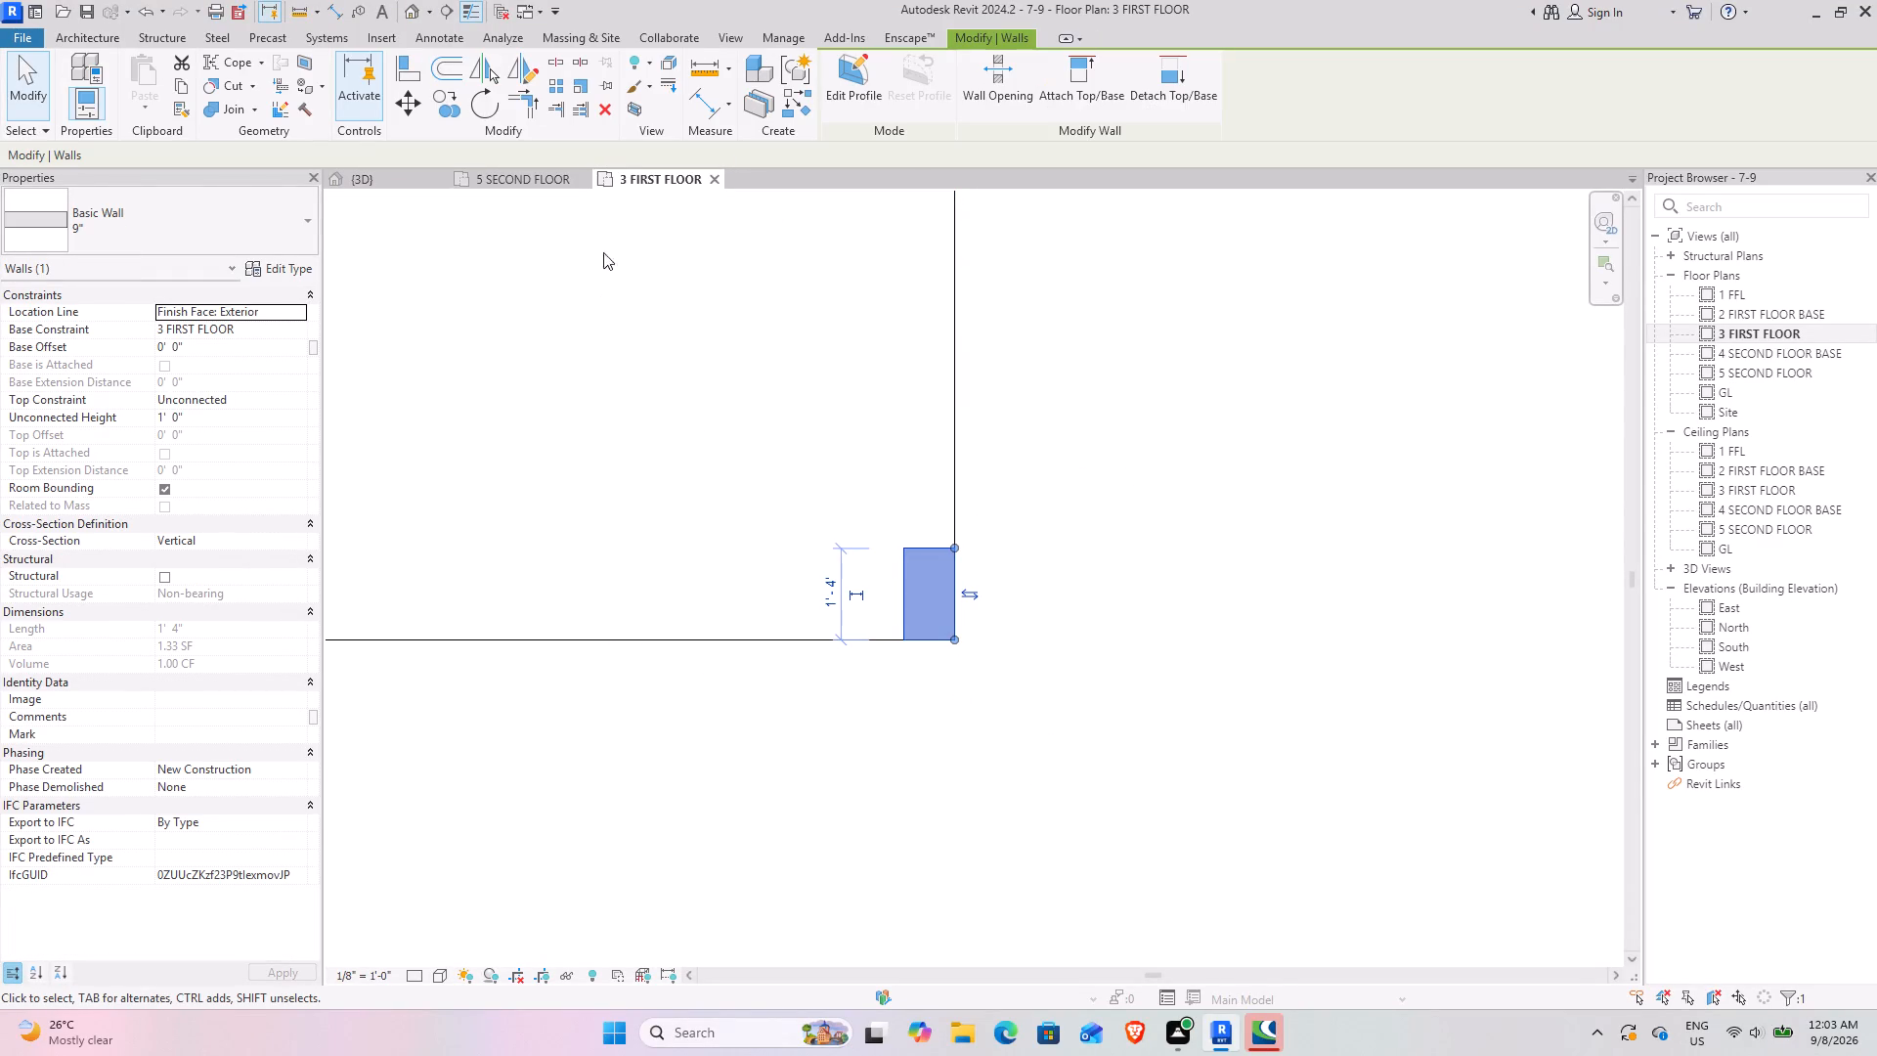
middle_click_drag(722, 431, 919, 441)
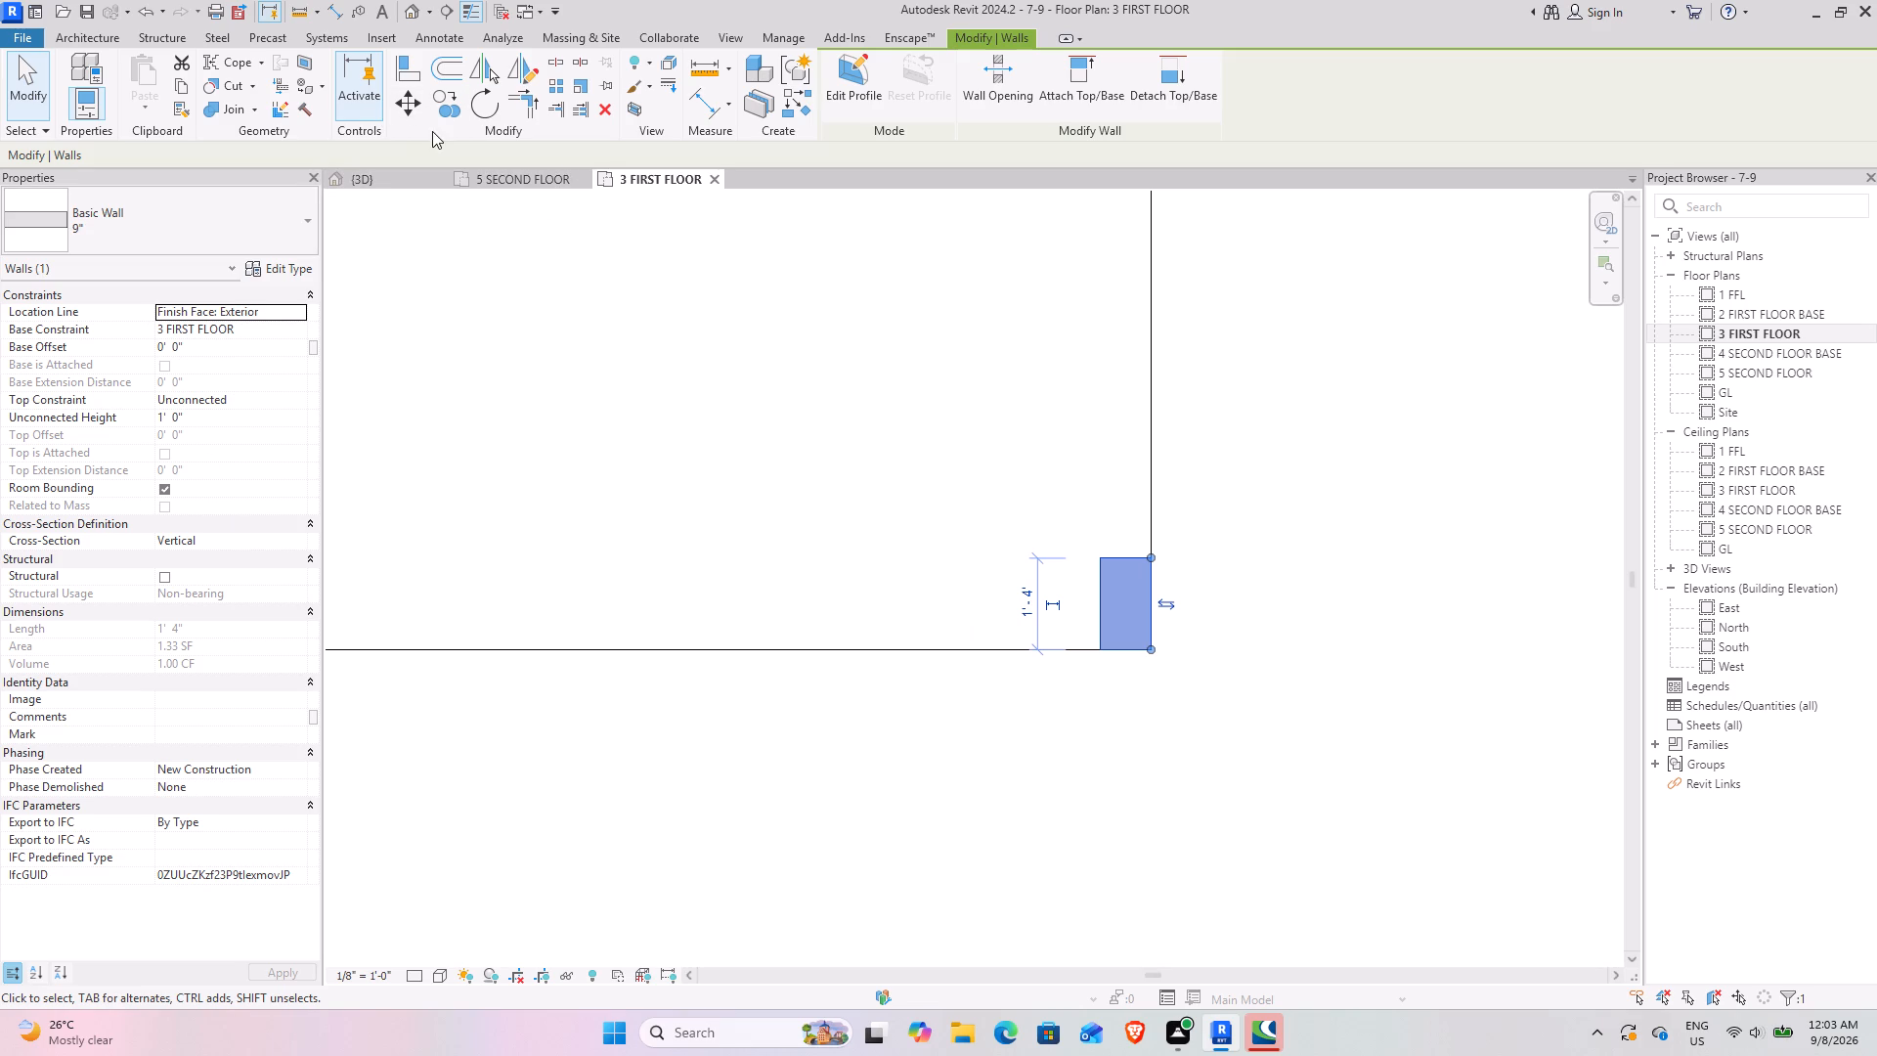
left_click(455, 100)
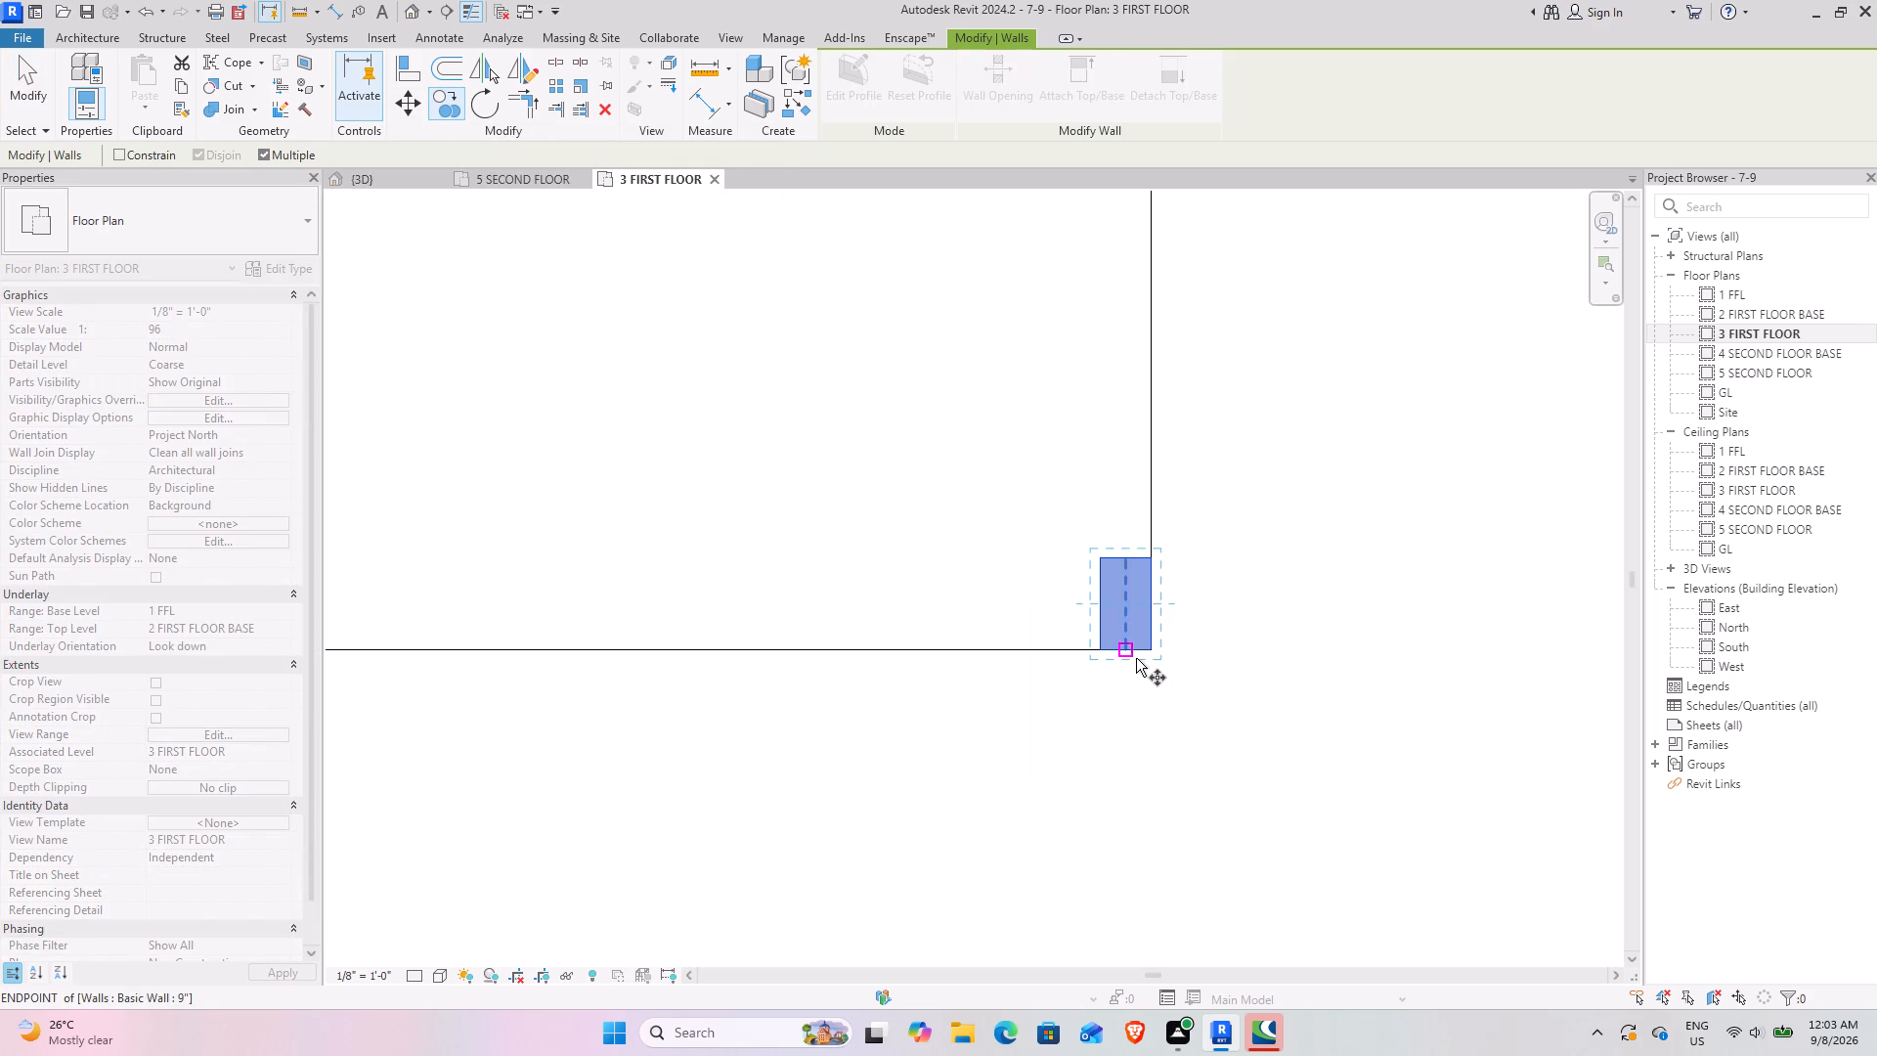
left_click(1154, 651)
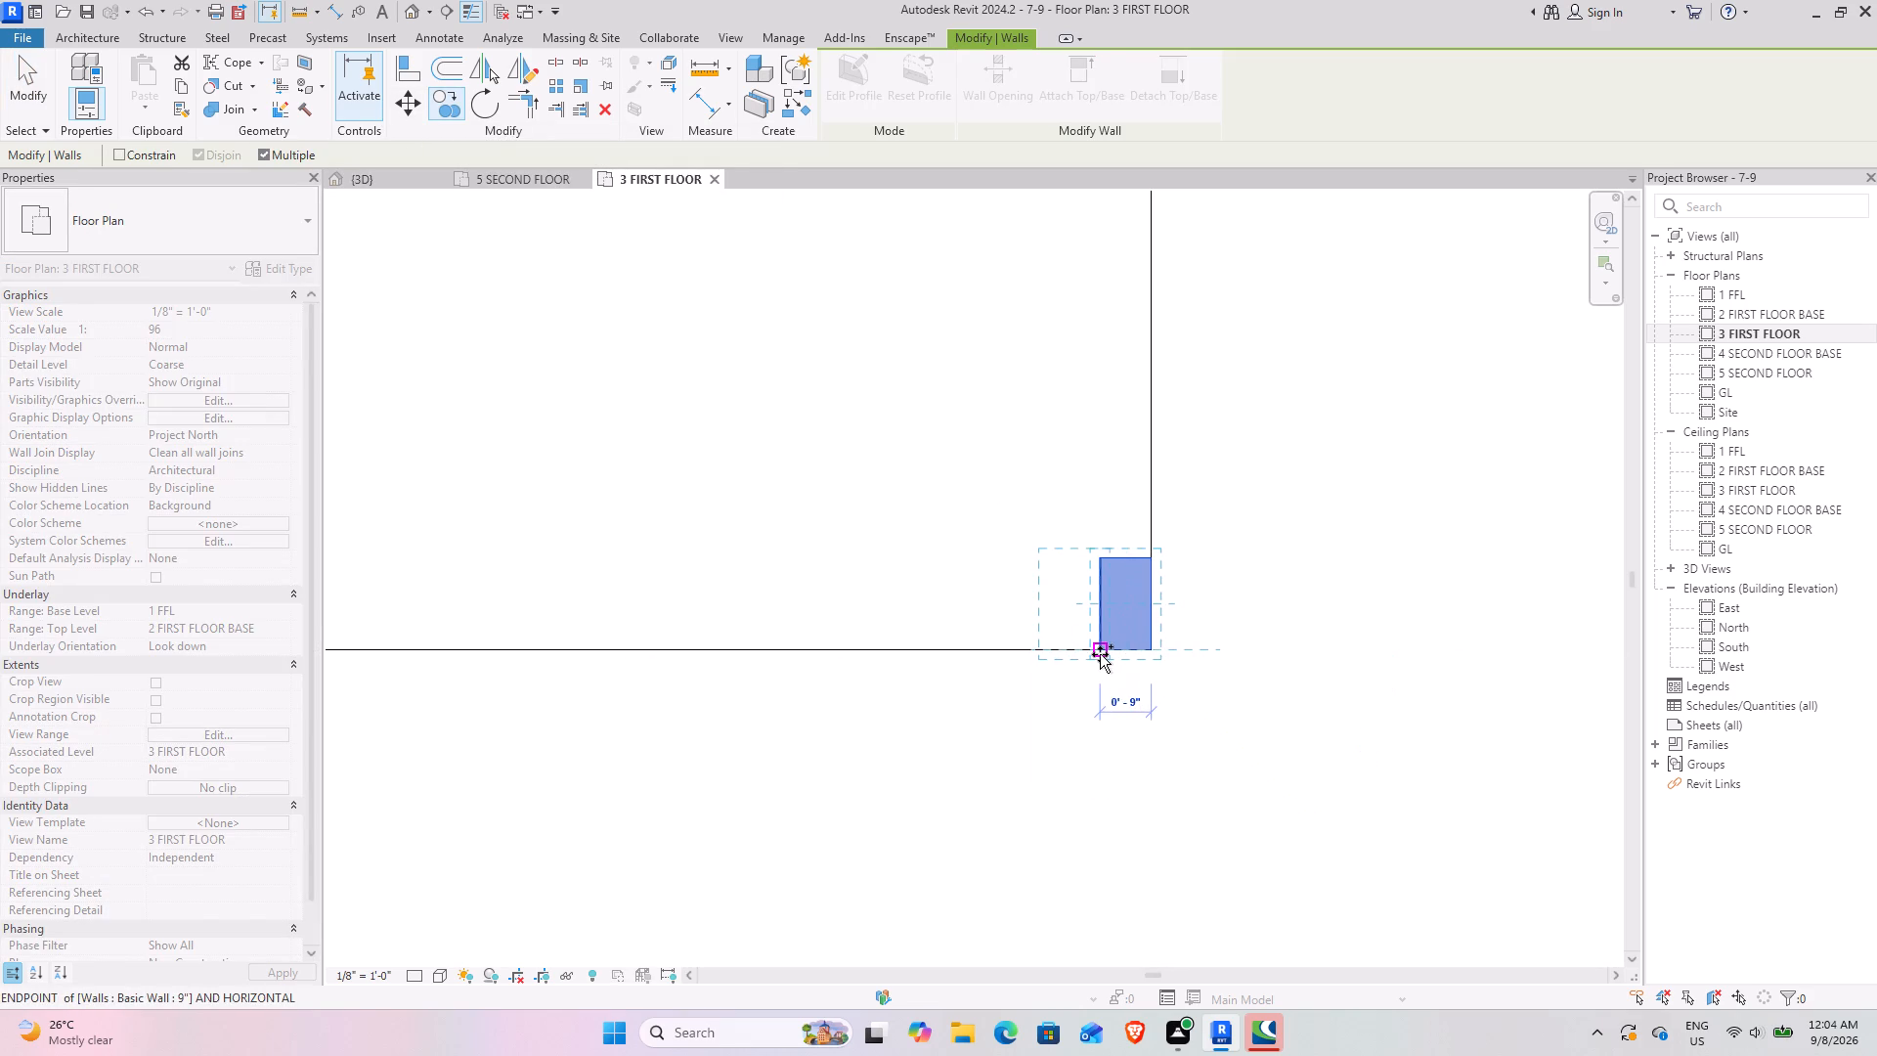
left_click(1100, 654)
left_click(1044, 651)
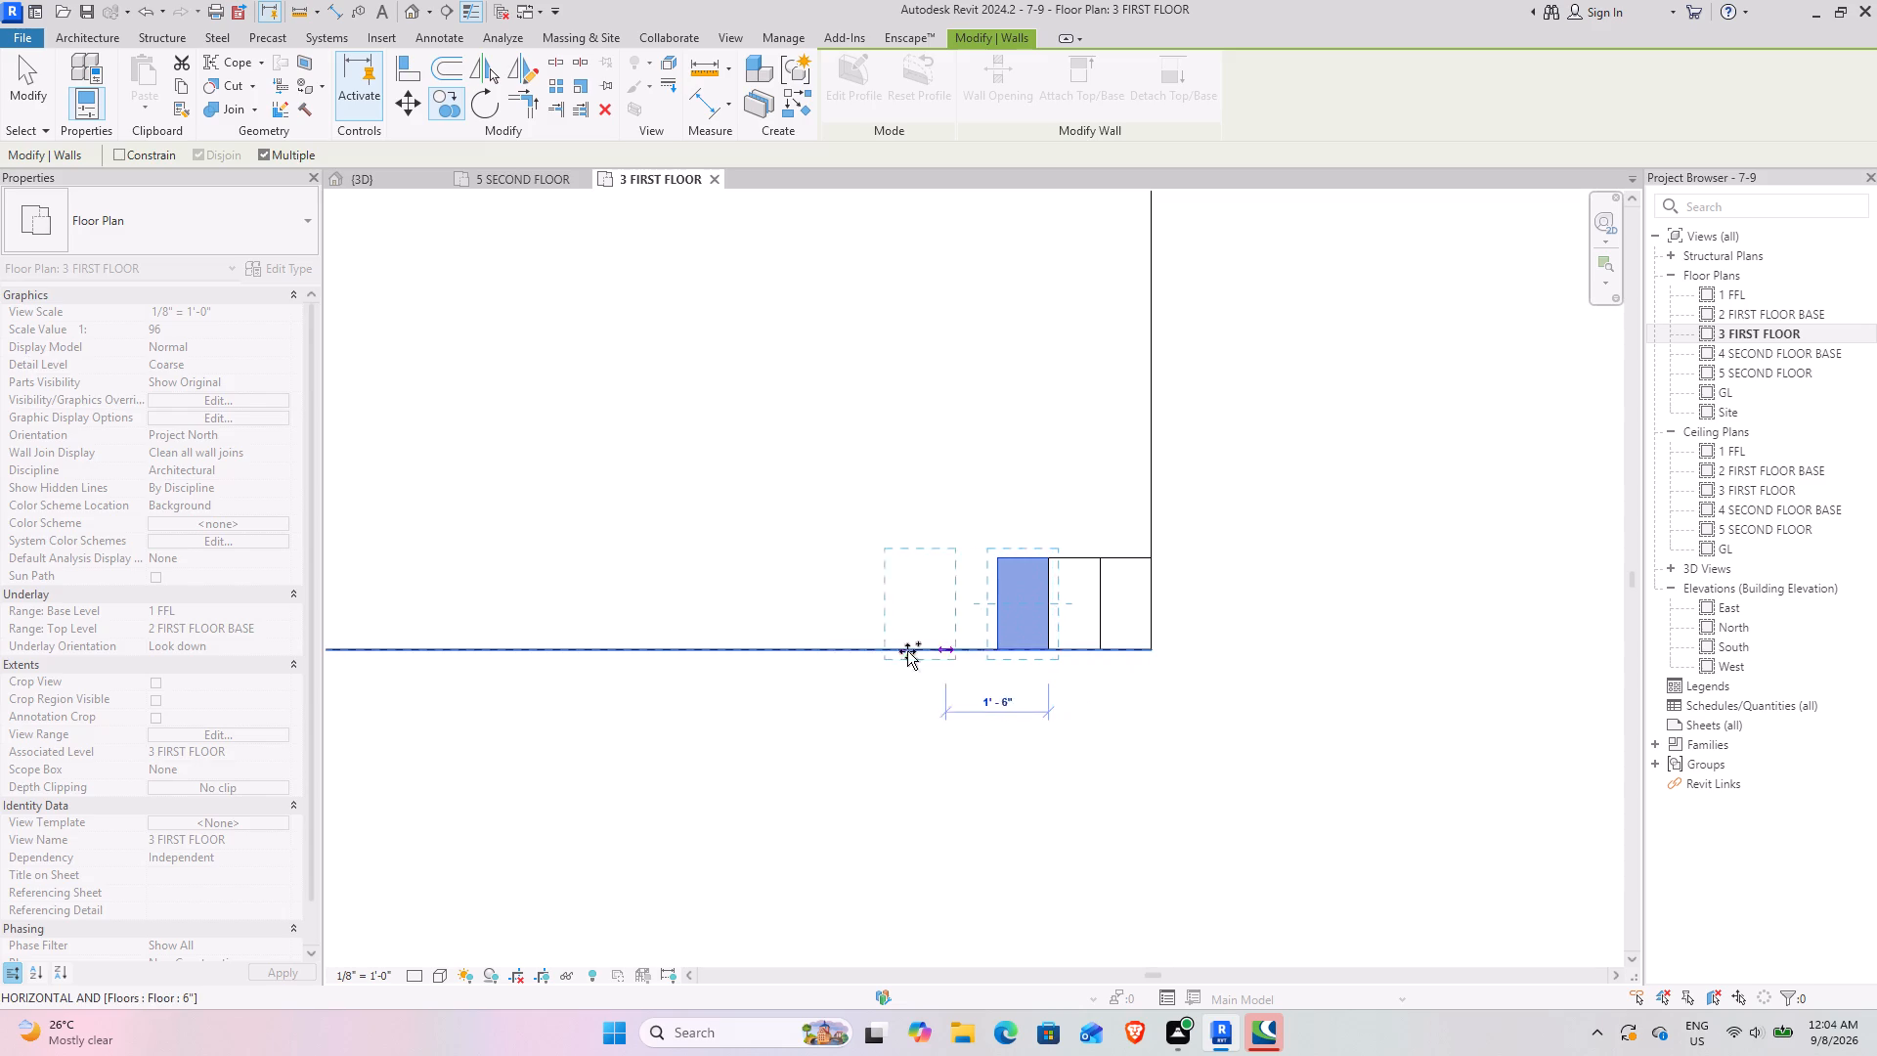
key("Escape")
key("Escape")
Space the two copied wall pieces so each sits 15" centre to centre from its neighbour, starting from the corner piece.
left_click(1050, 602)
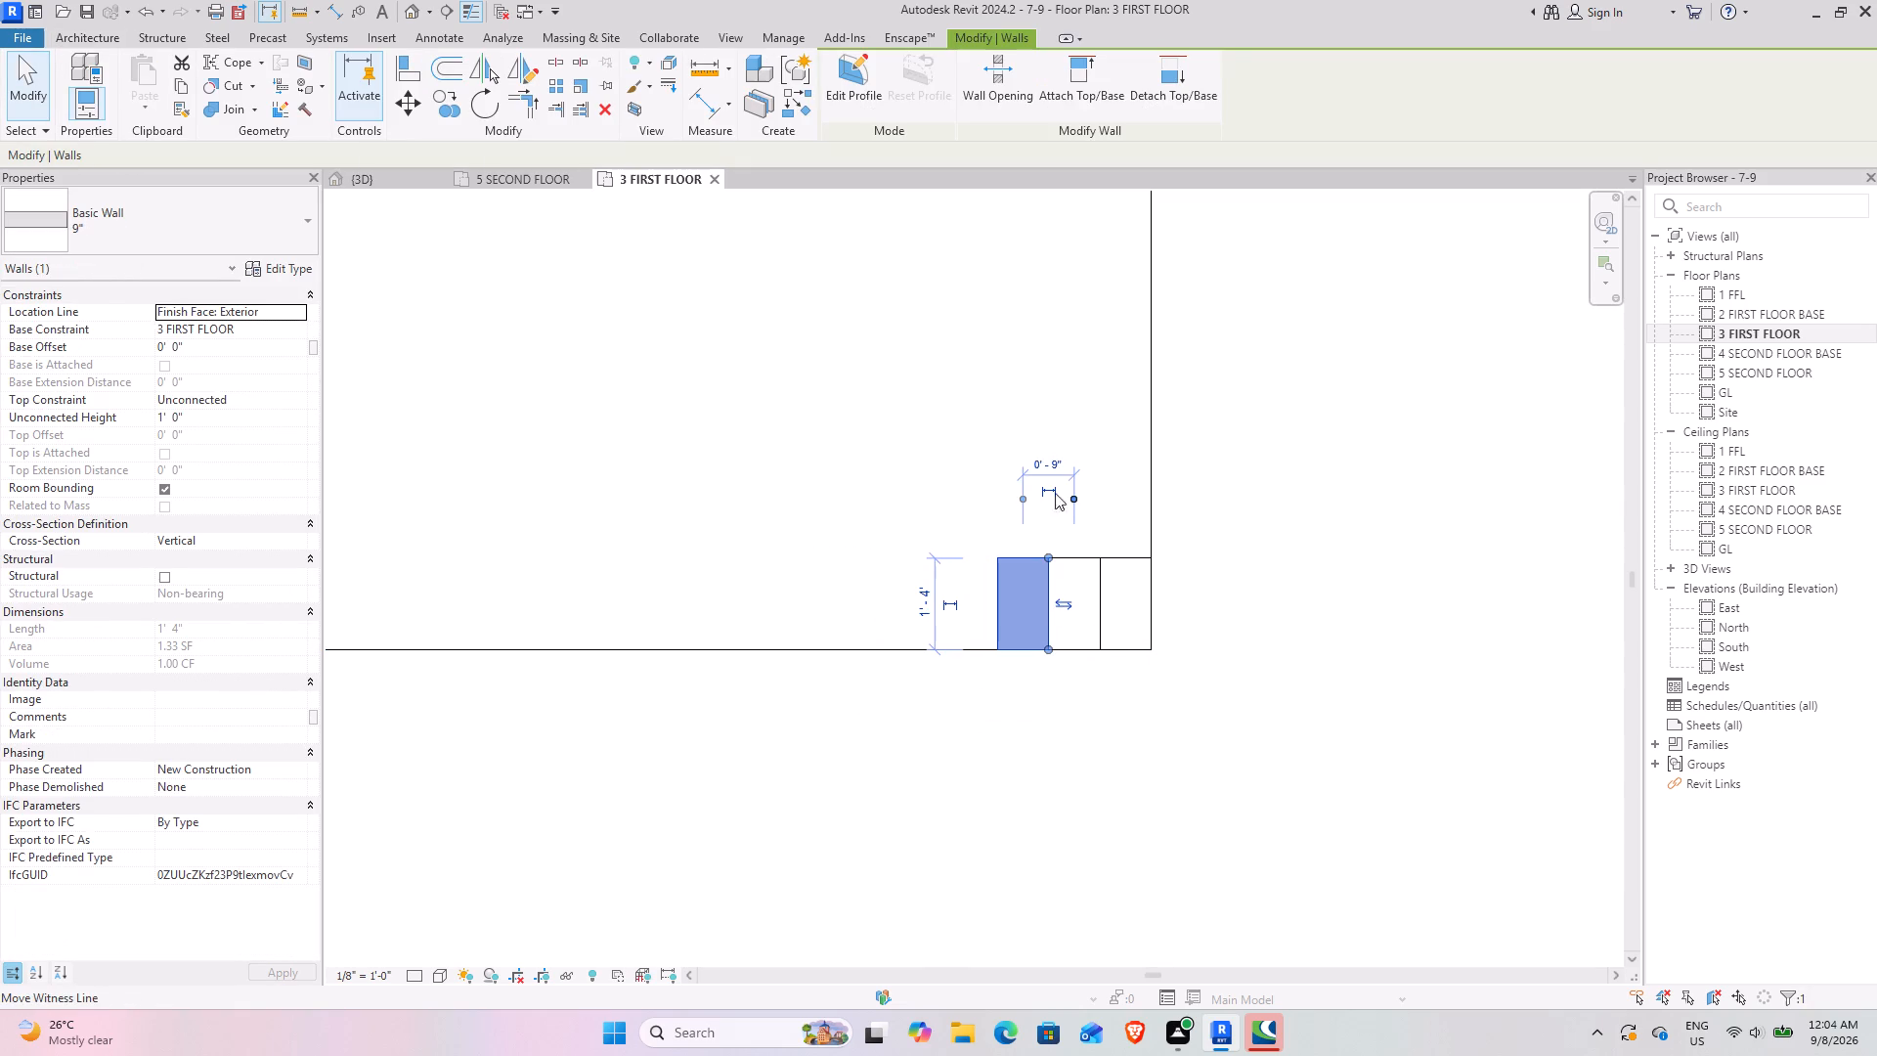
left_click(1044, 461)
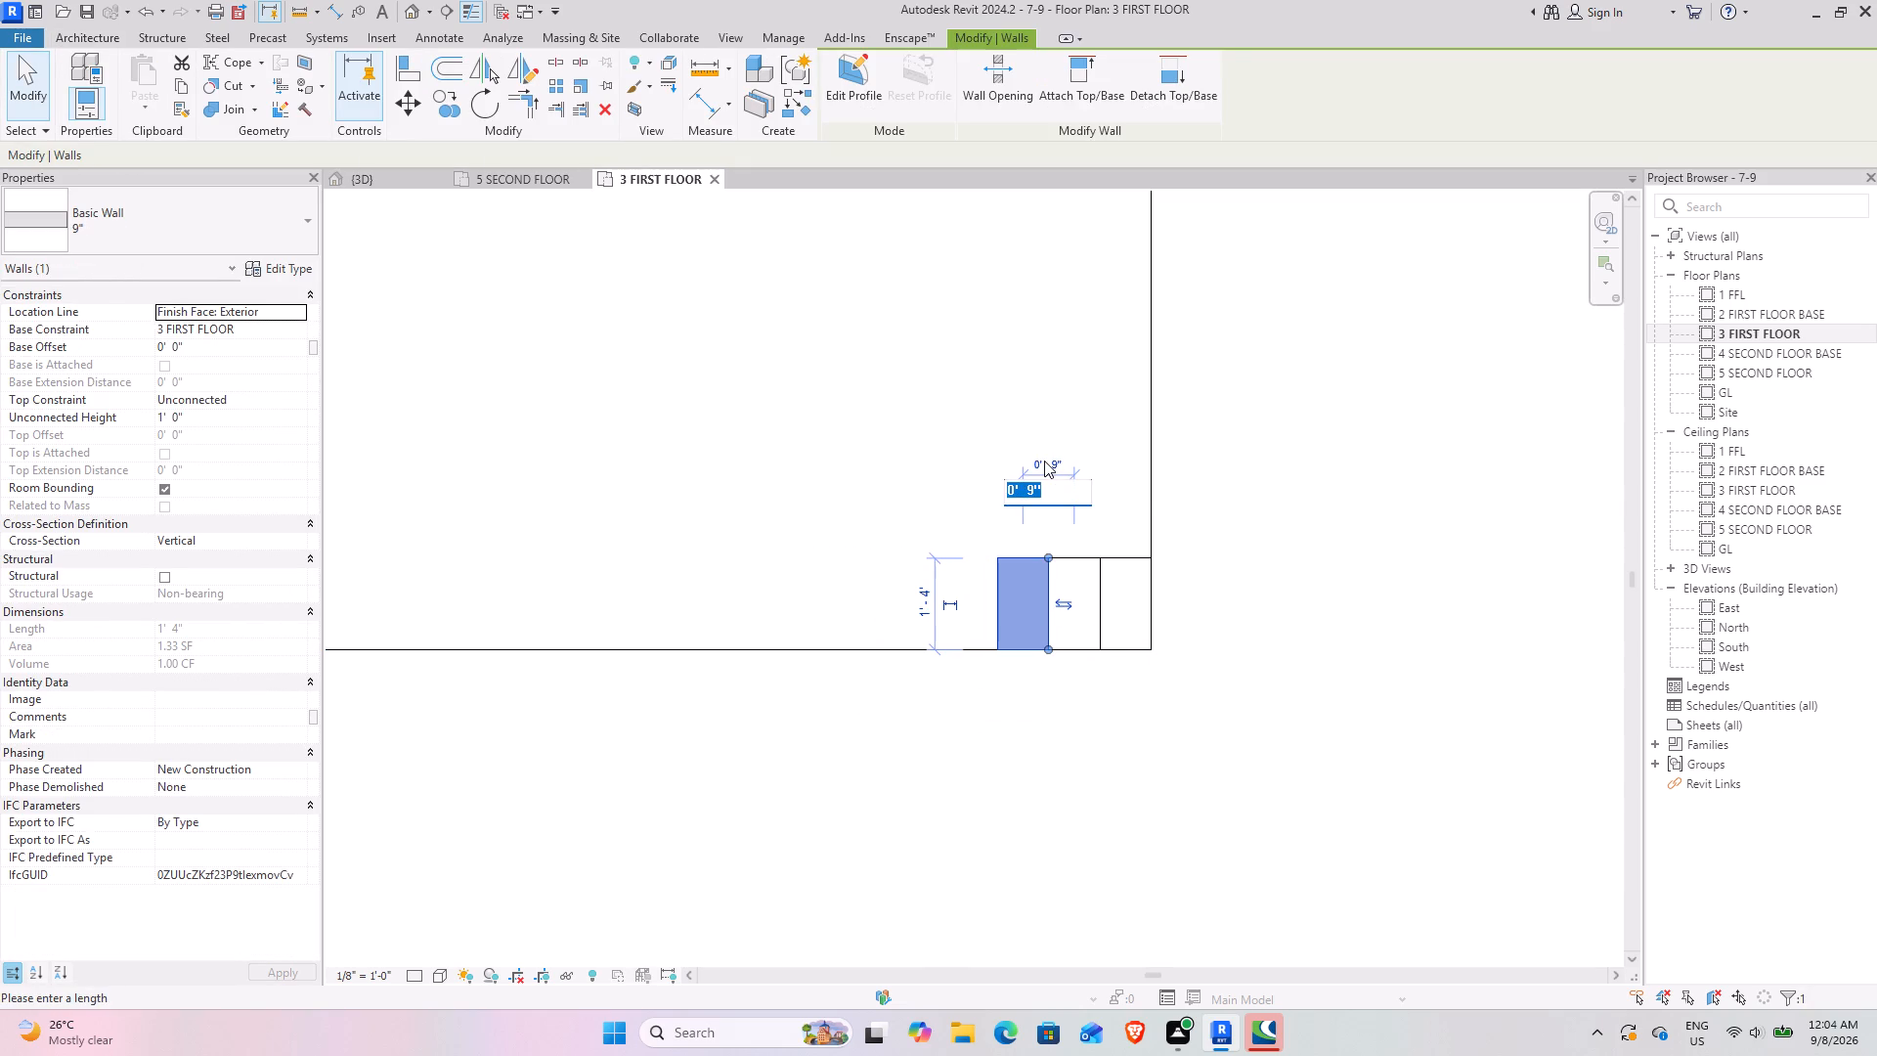
type("15")
key("shift+quotedbl")
key("Return")
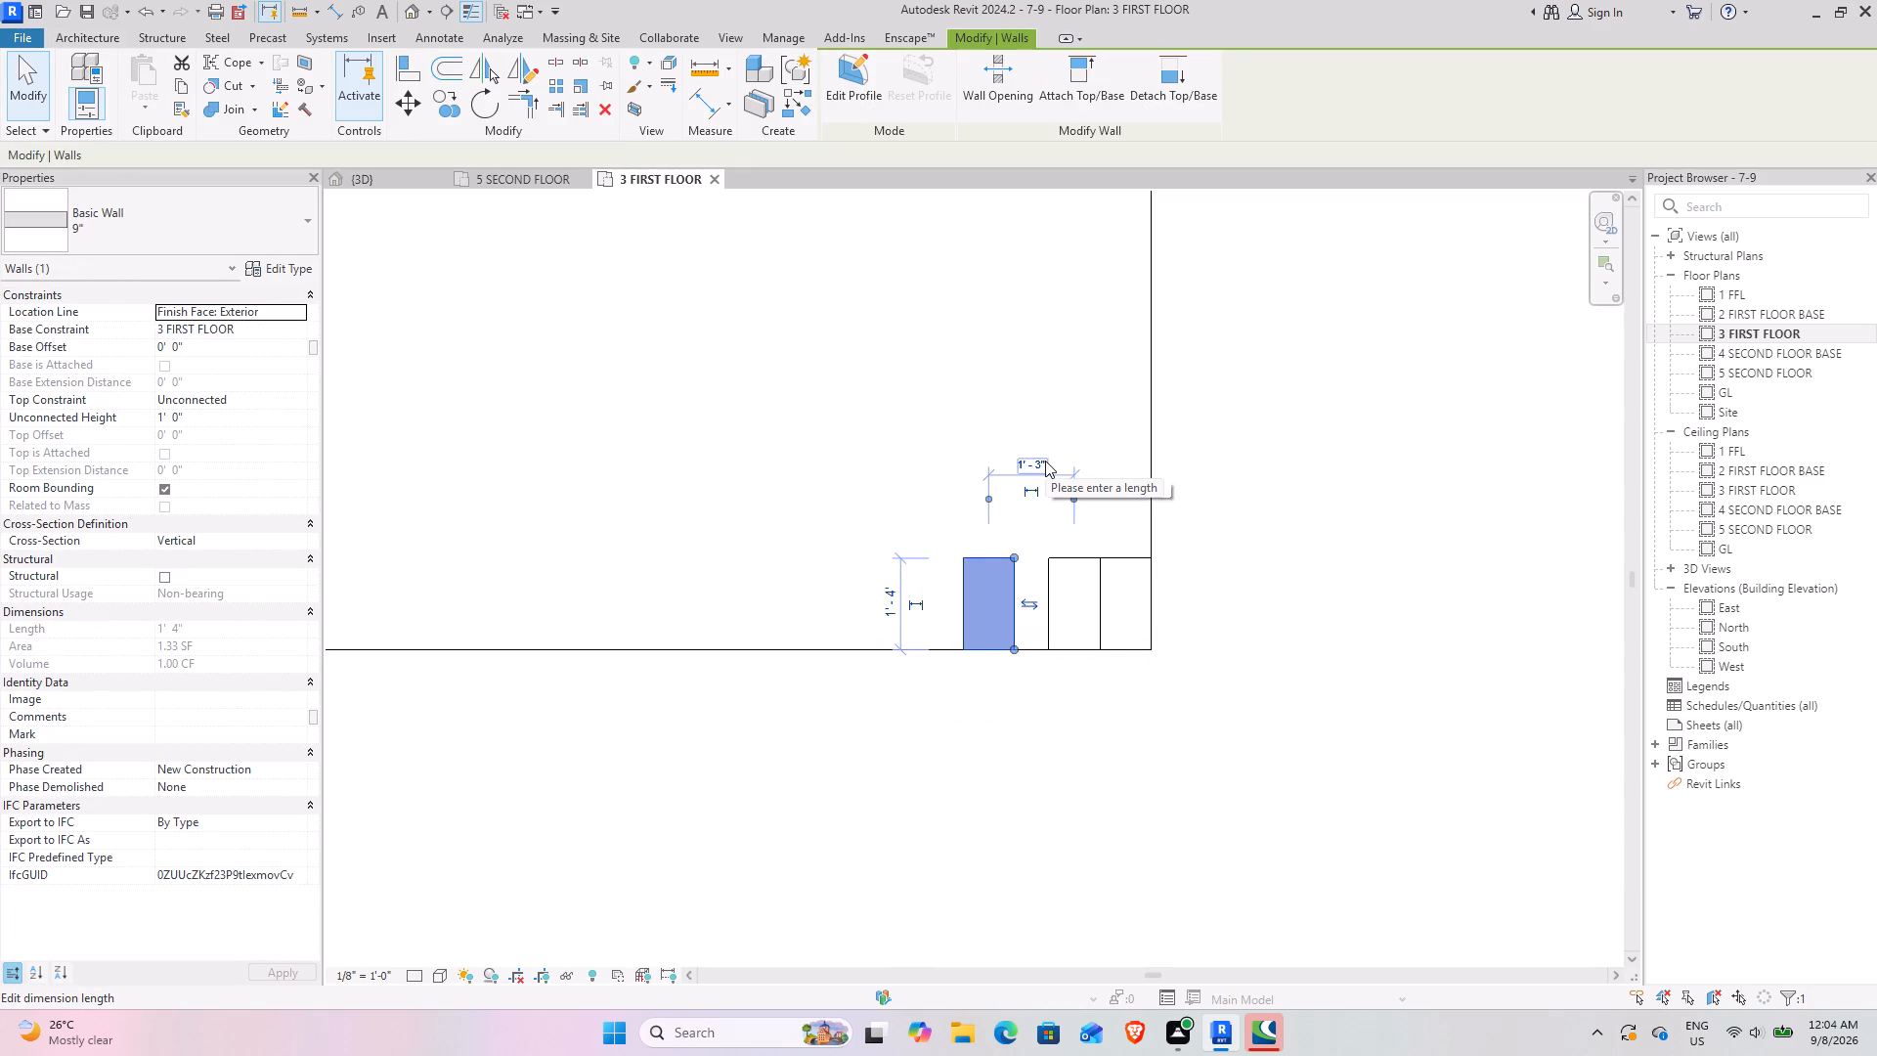
left_click(1097, 573)
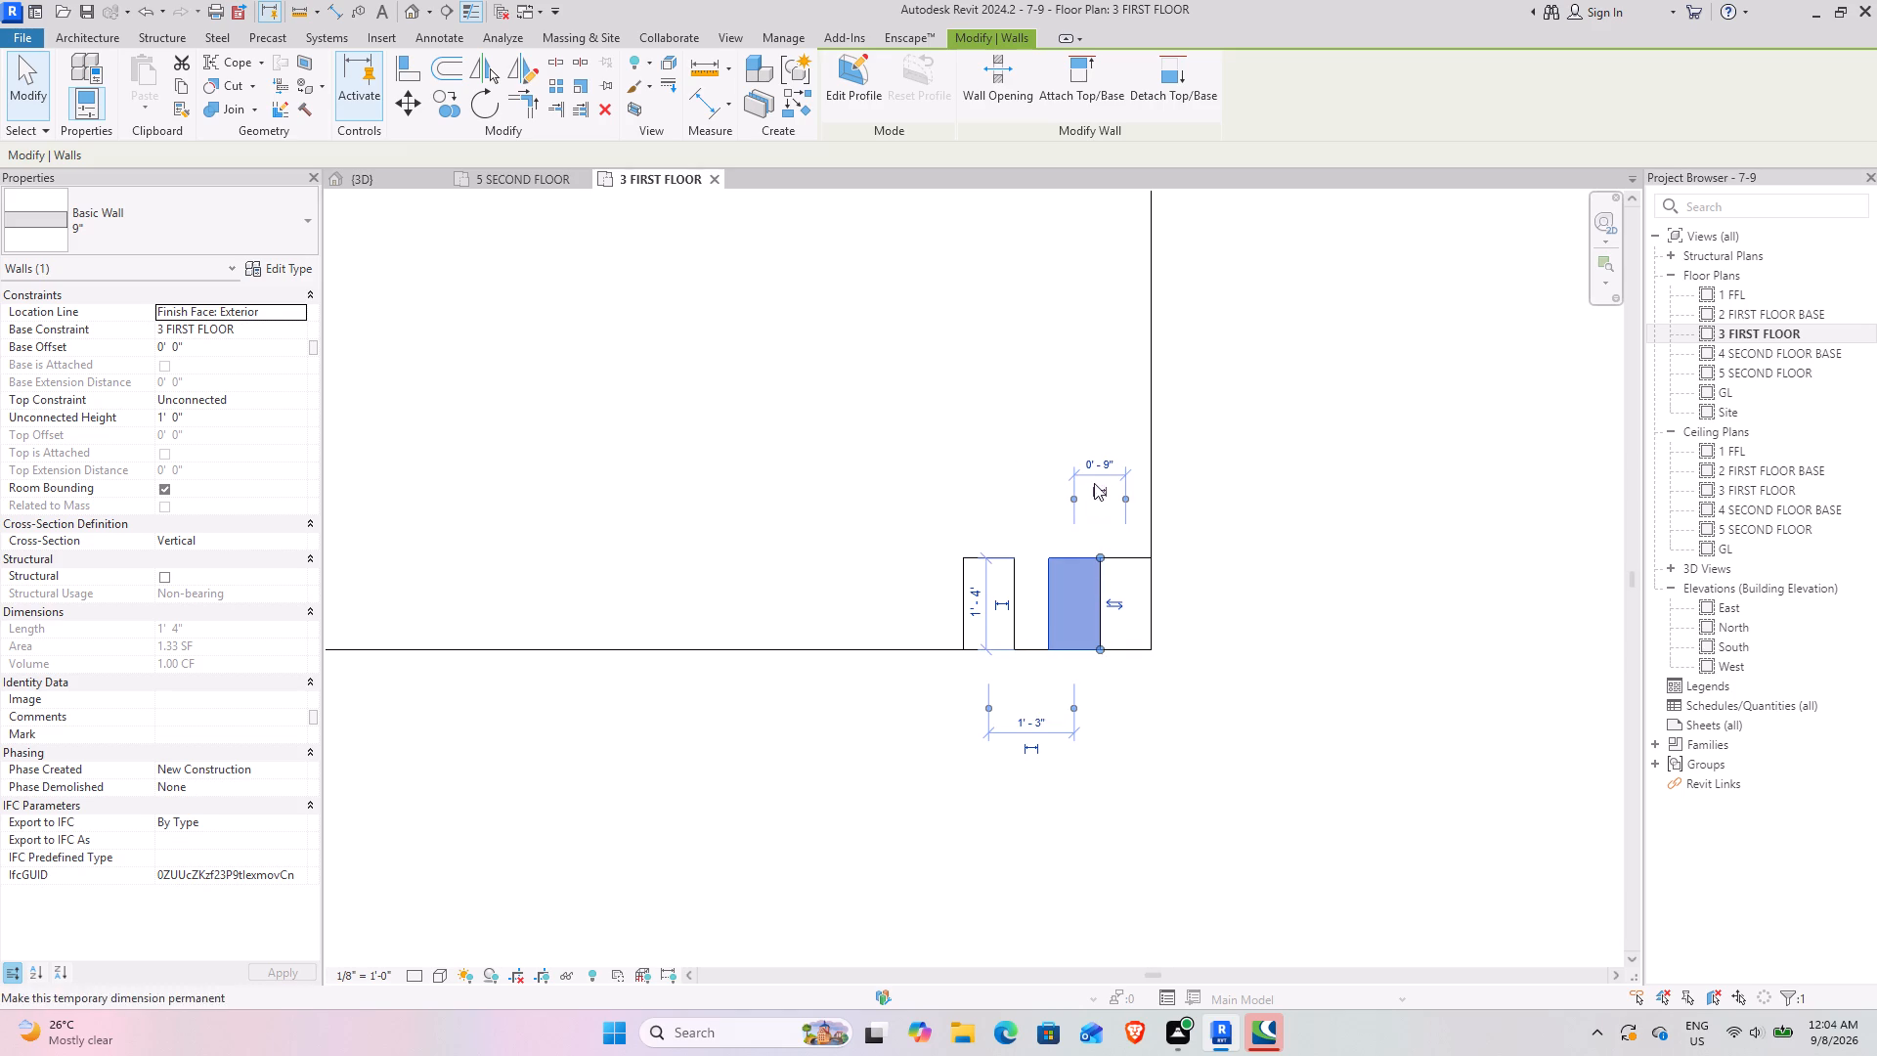
left_click(1099, 465)
type("15\"")
key("Return")
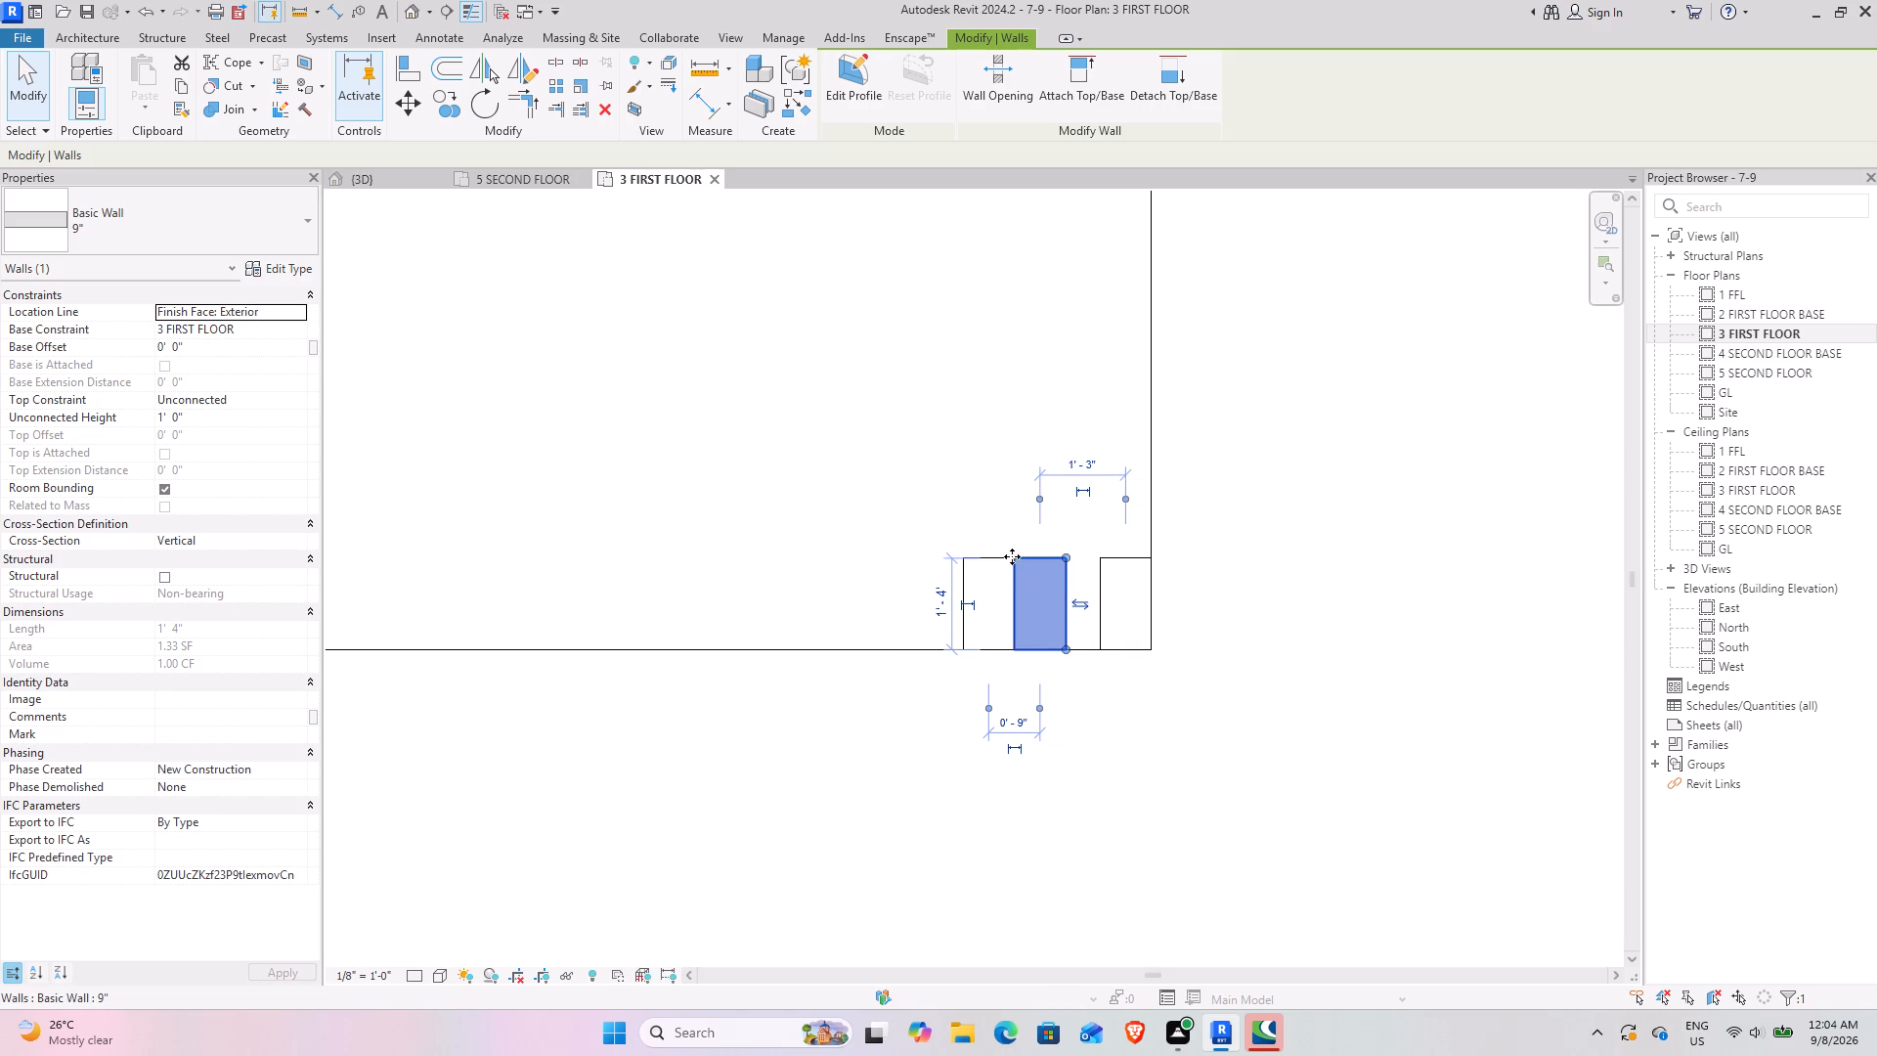
left_click(982, 563)
left_click(1013, 459)
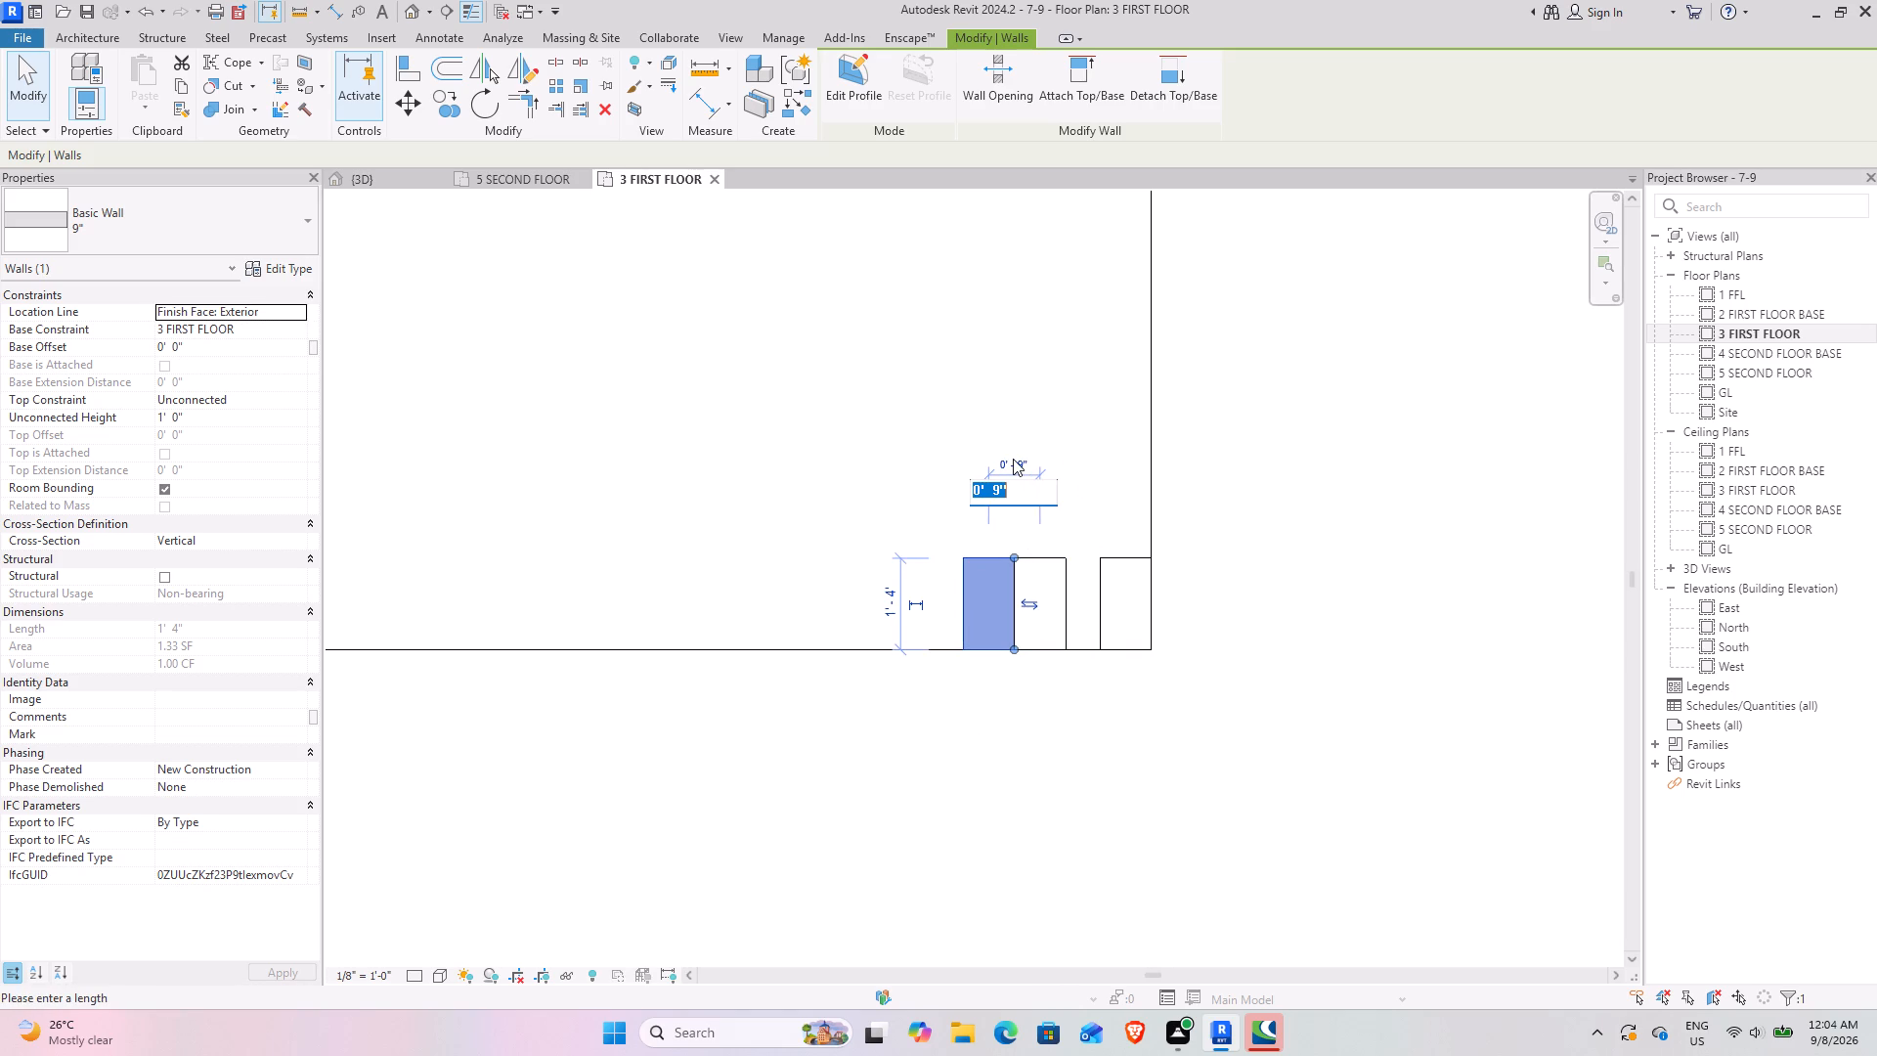
type("15\"")
key("Return")
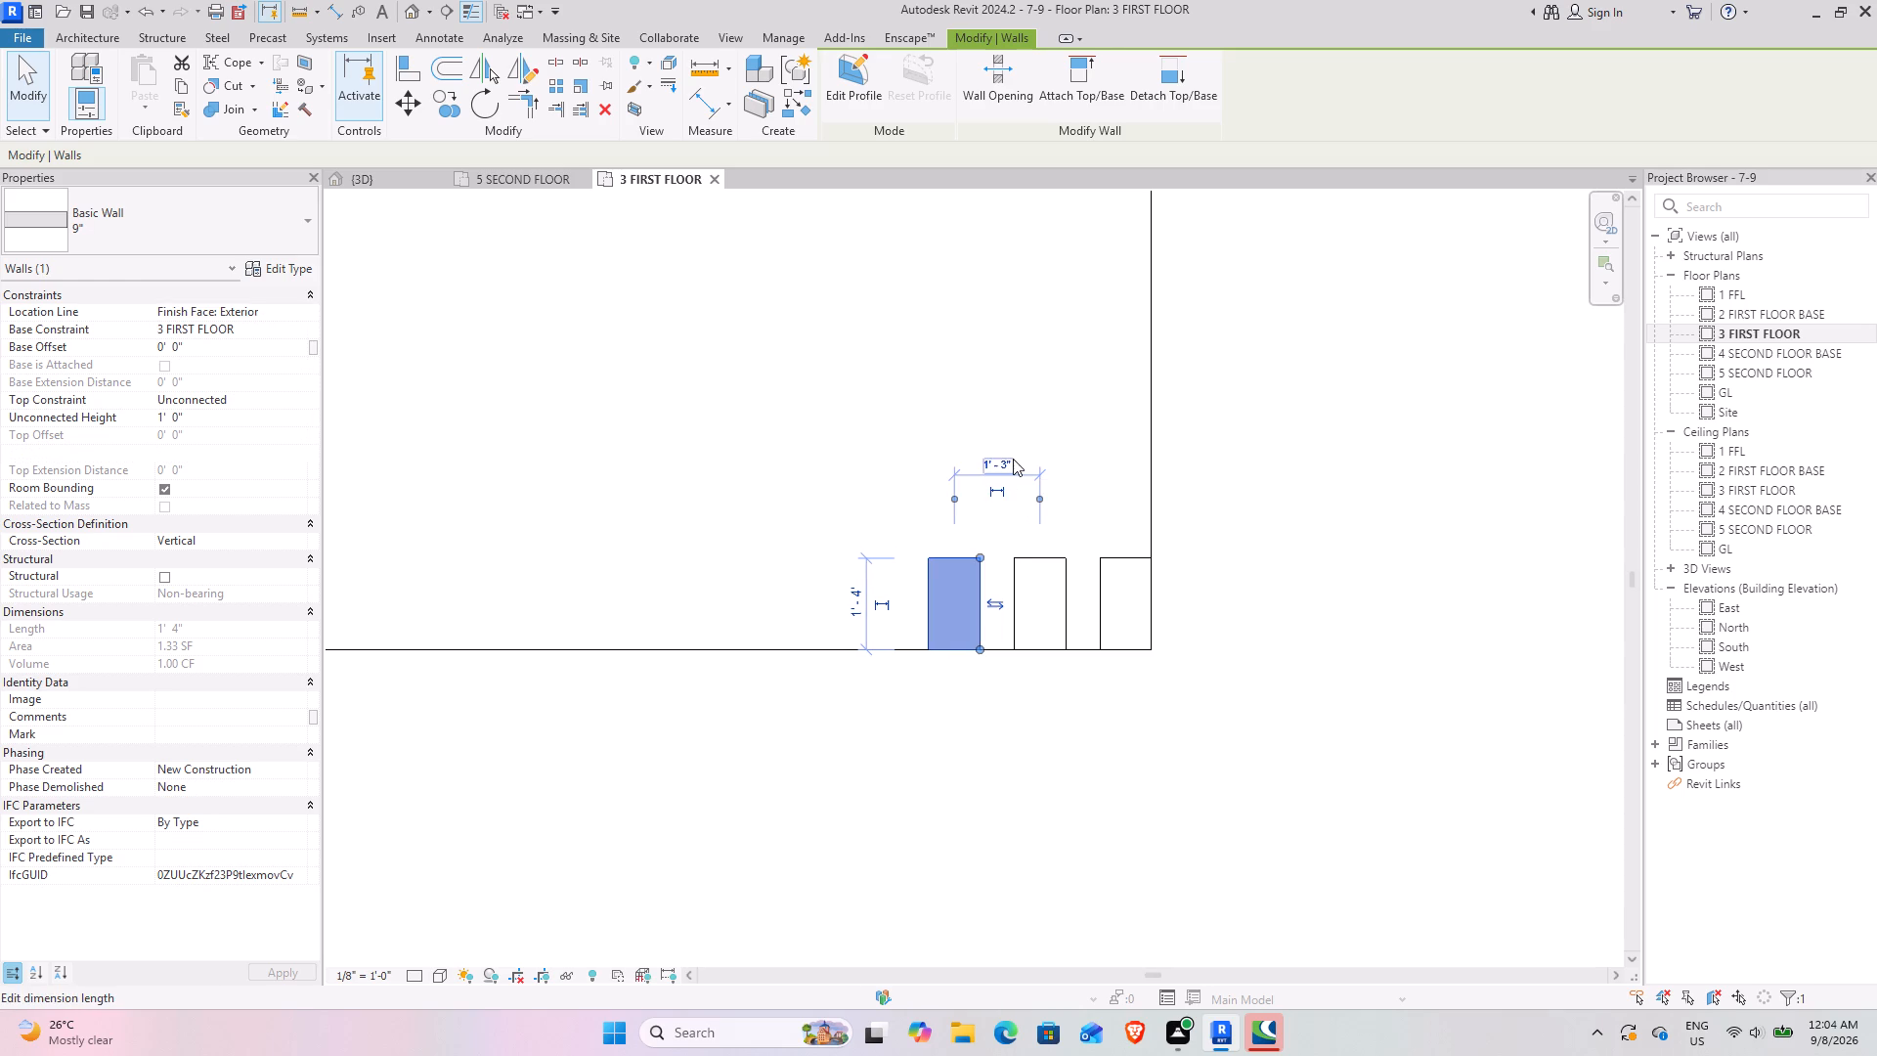
key("Escape")
In the 3D front view, raise the tops of all three wall pieces to the roof slab's underside, making them 10' 6" high.
scroll(1138, 533, "down", 8)
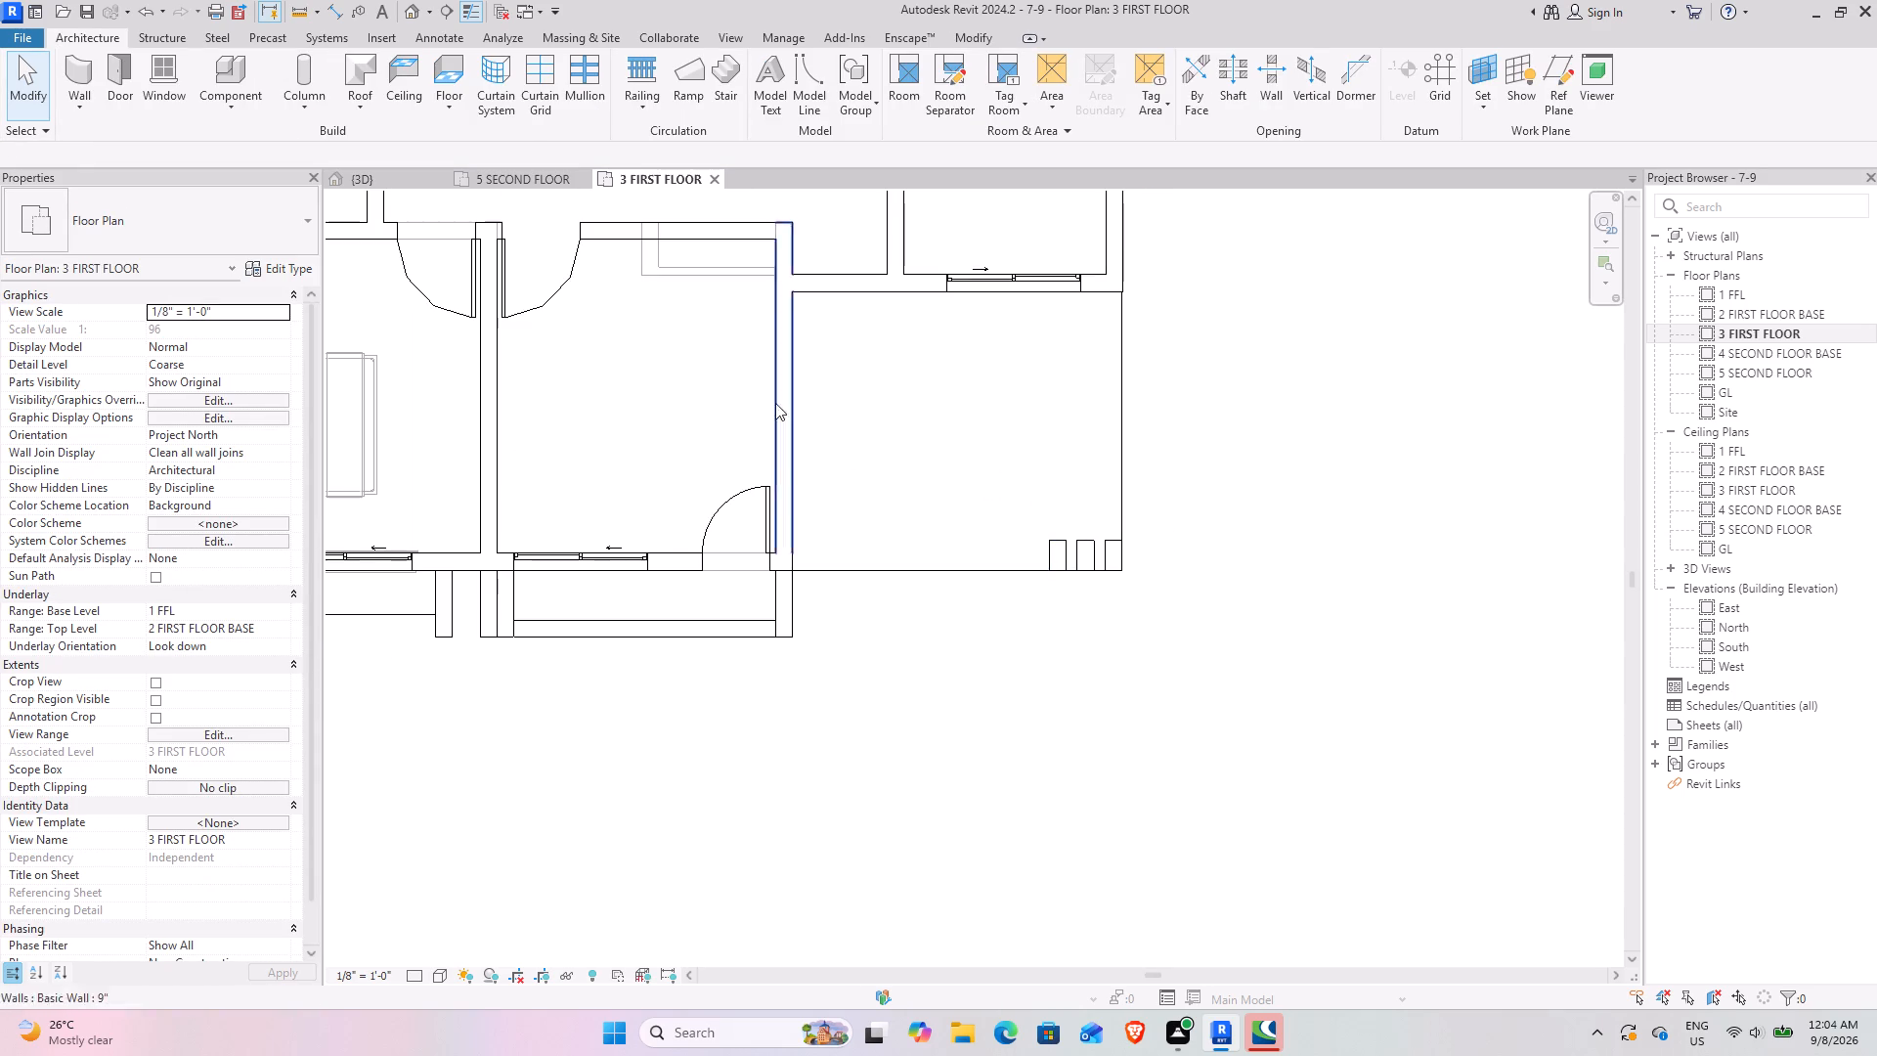
left_click(322, 192)
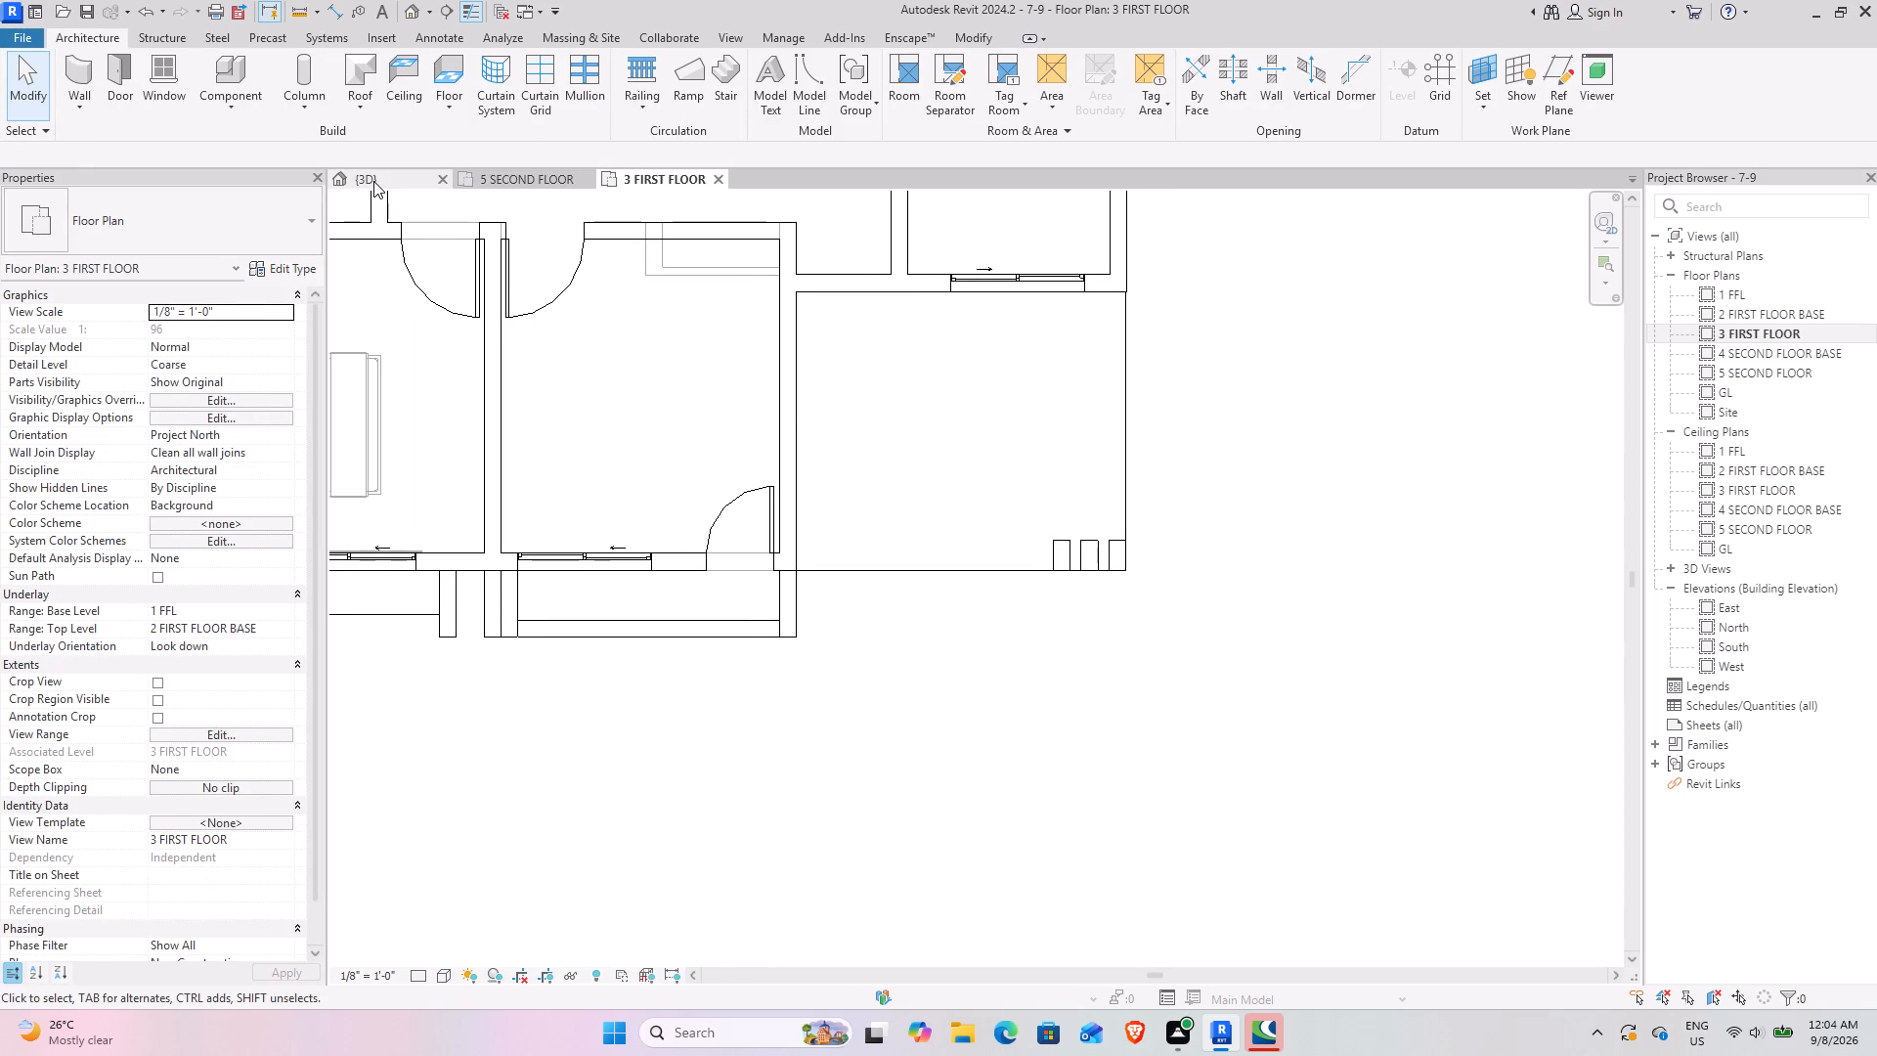
left_click(373, 181)
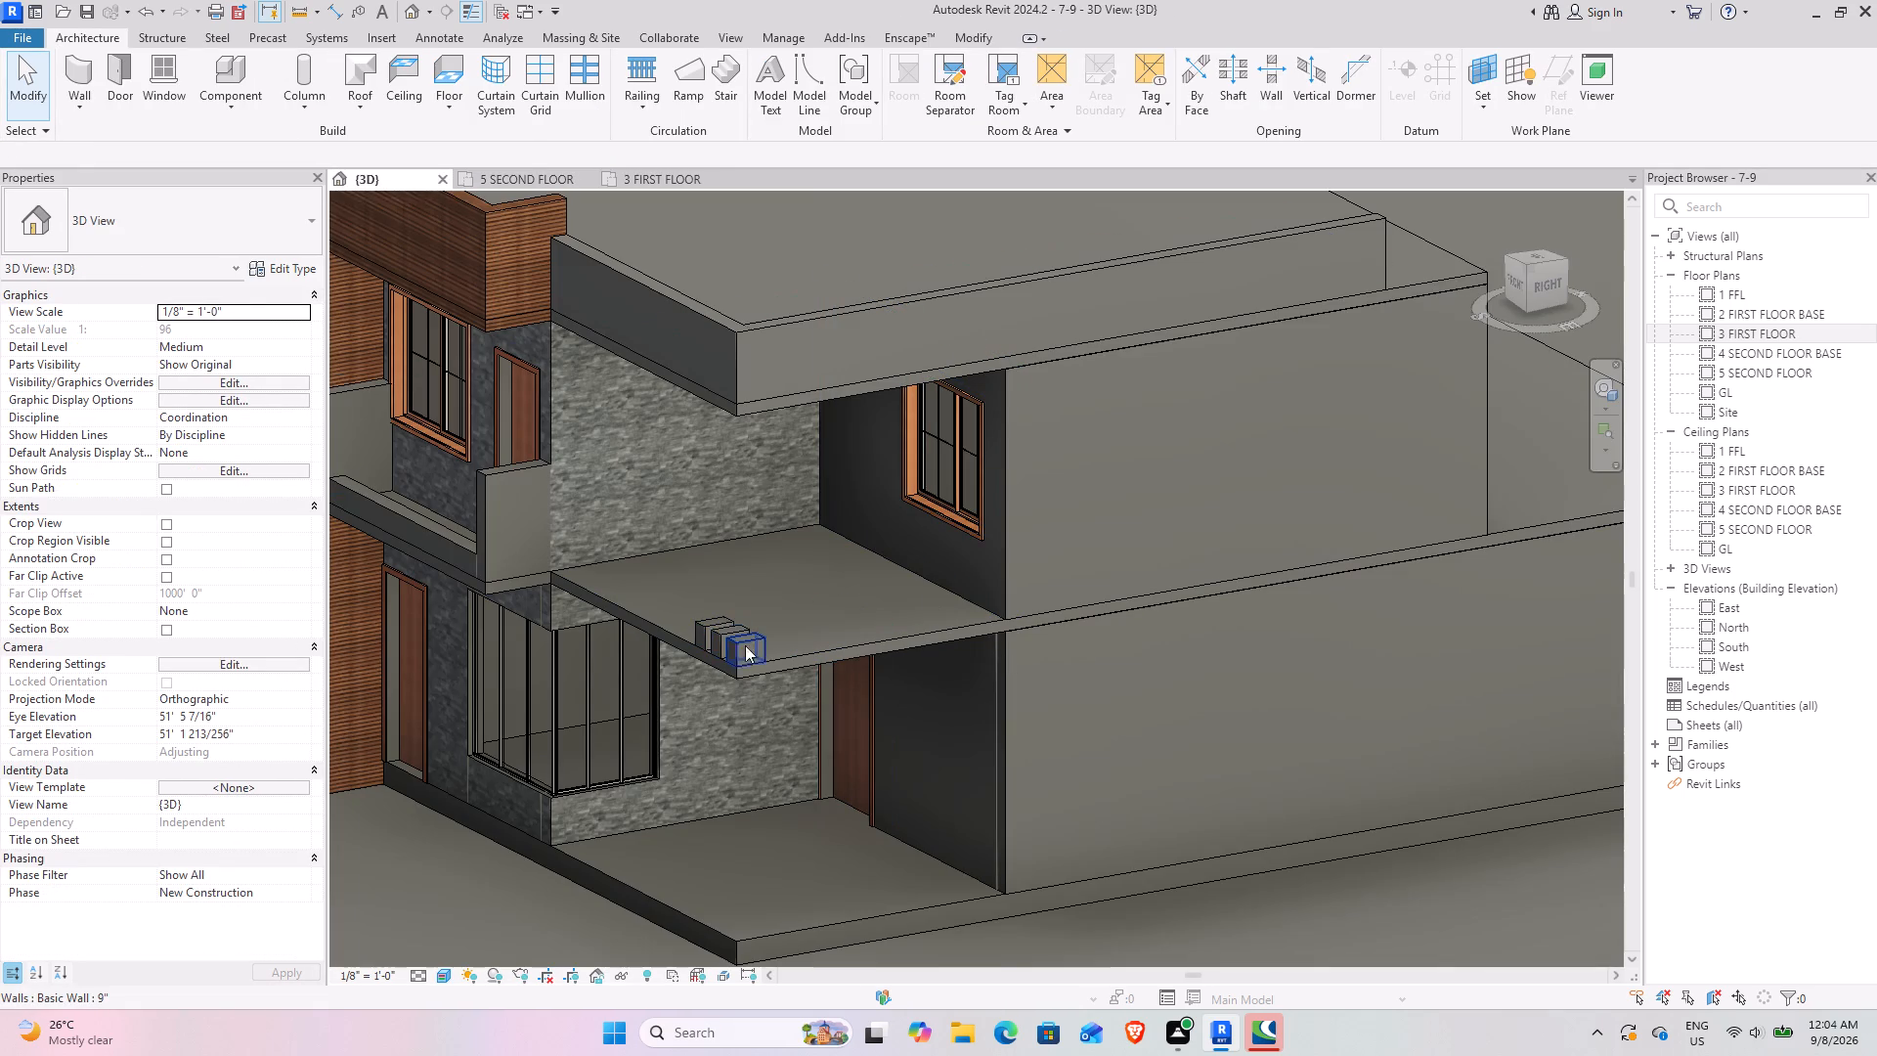
middle_click_drag(738, 663, 846, 621, "shift")
middle_click_drag(883, 584, 744, 858)
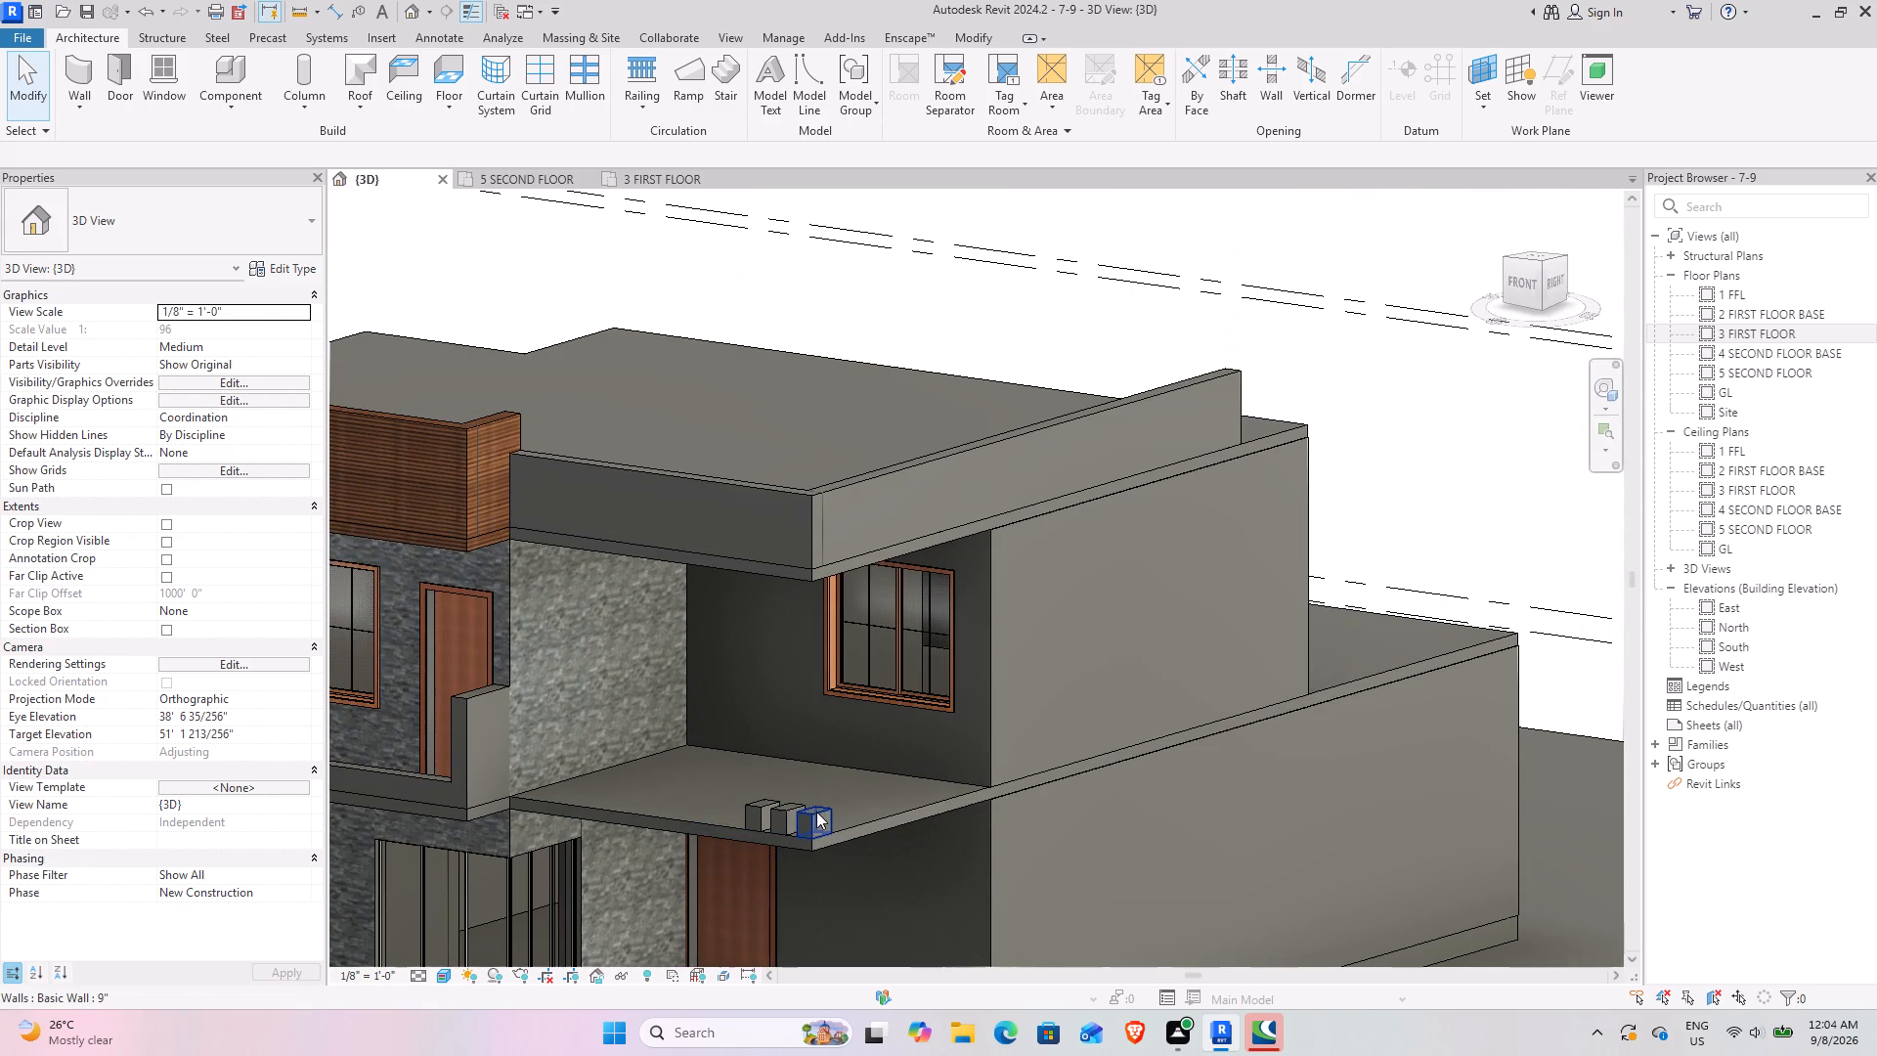
left_click(819, 812)
left_click(1532, 283)
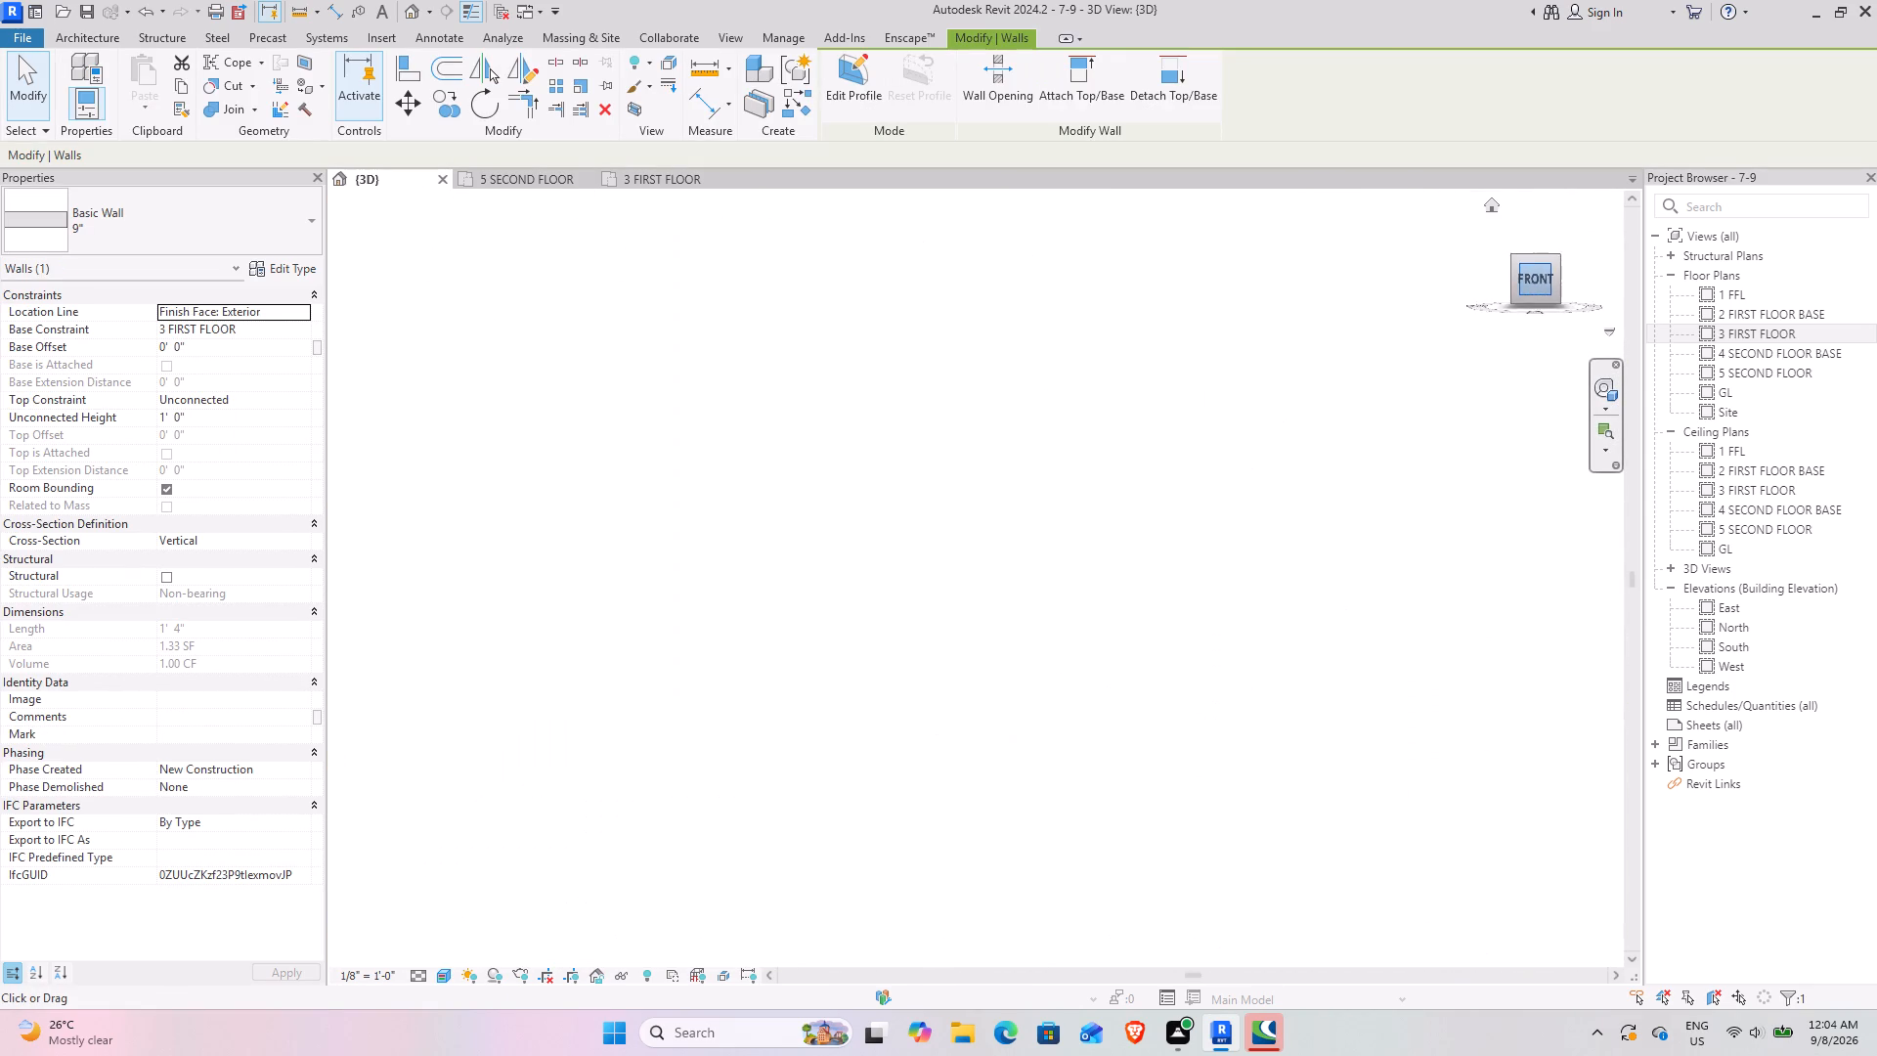
scroll(1106, 537, "down", 16)
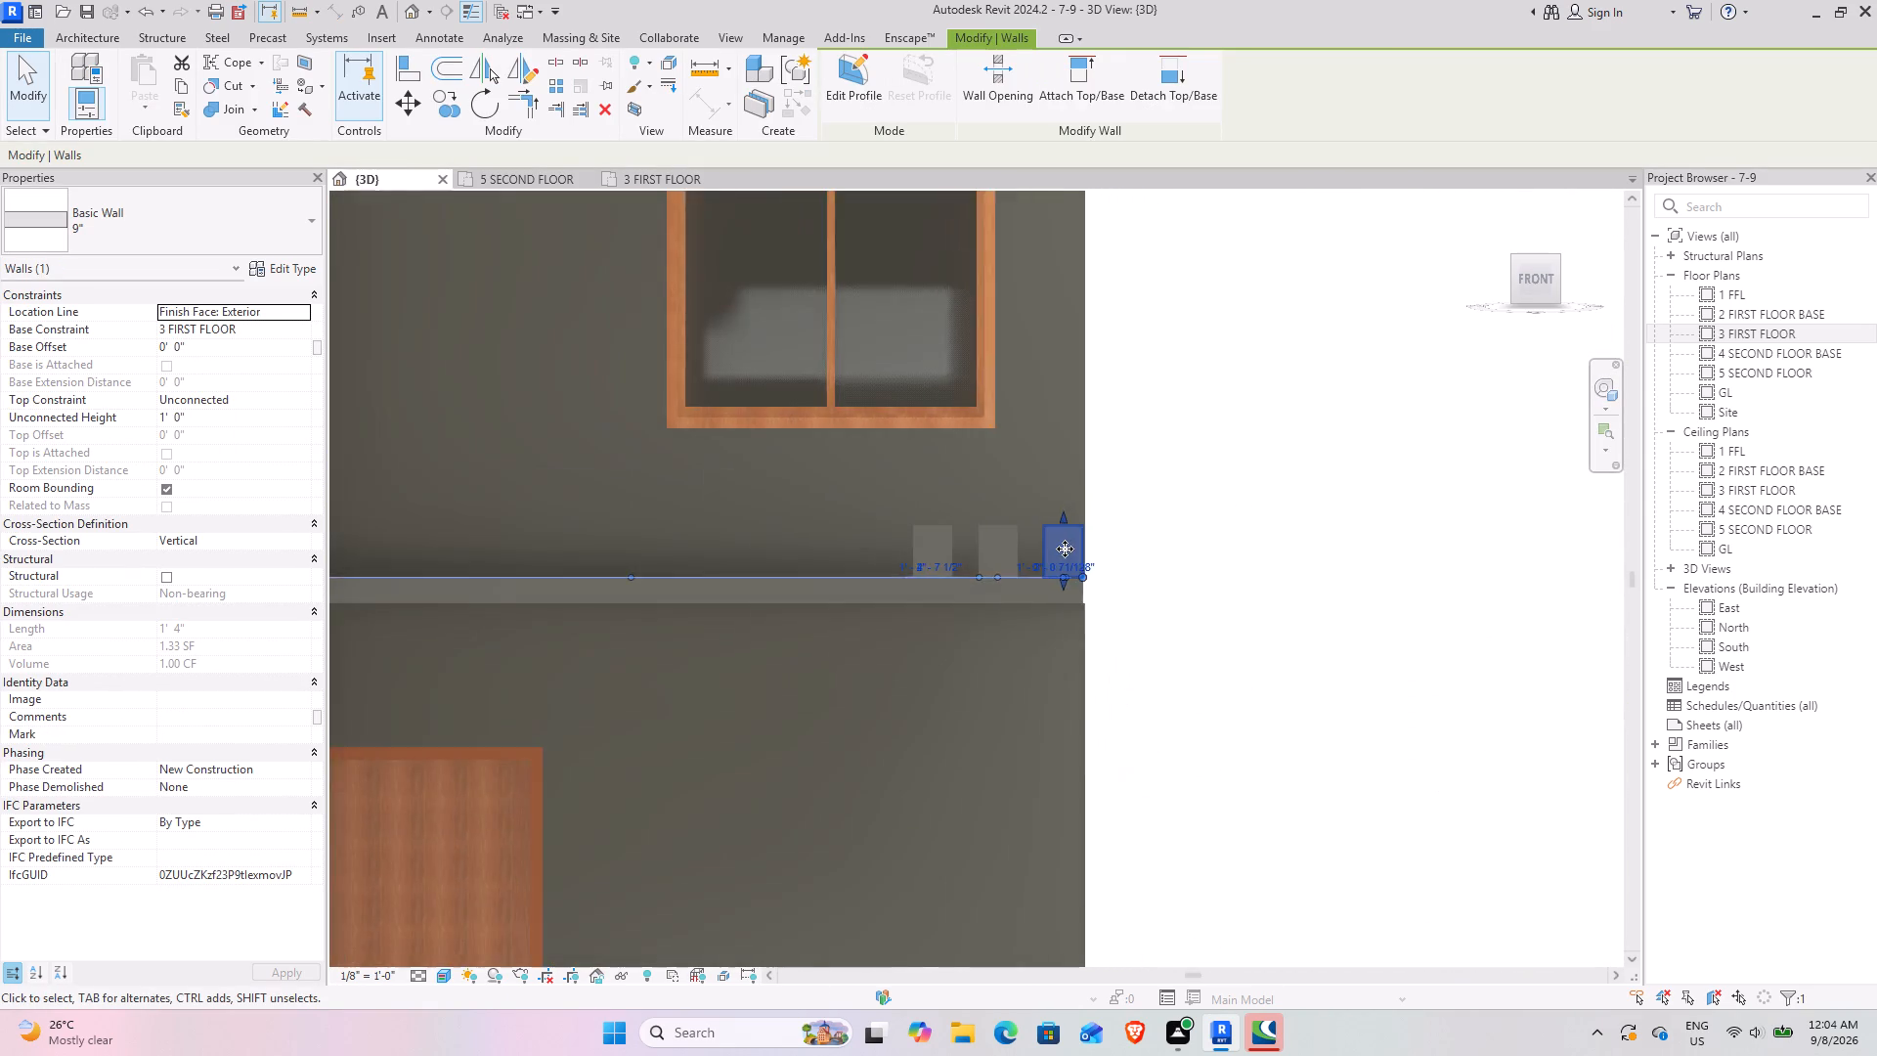
scroll(1065, 549, "down", 3)
middle_click_drag(1100, 572, 1024, 885)
left_click_drag(984, 838, 992, 565)
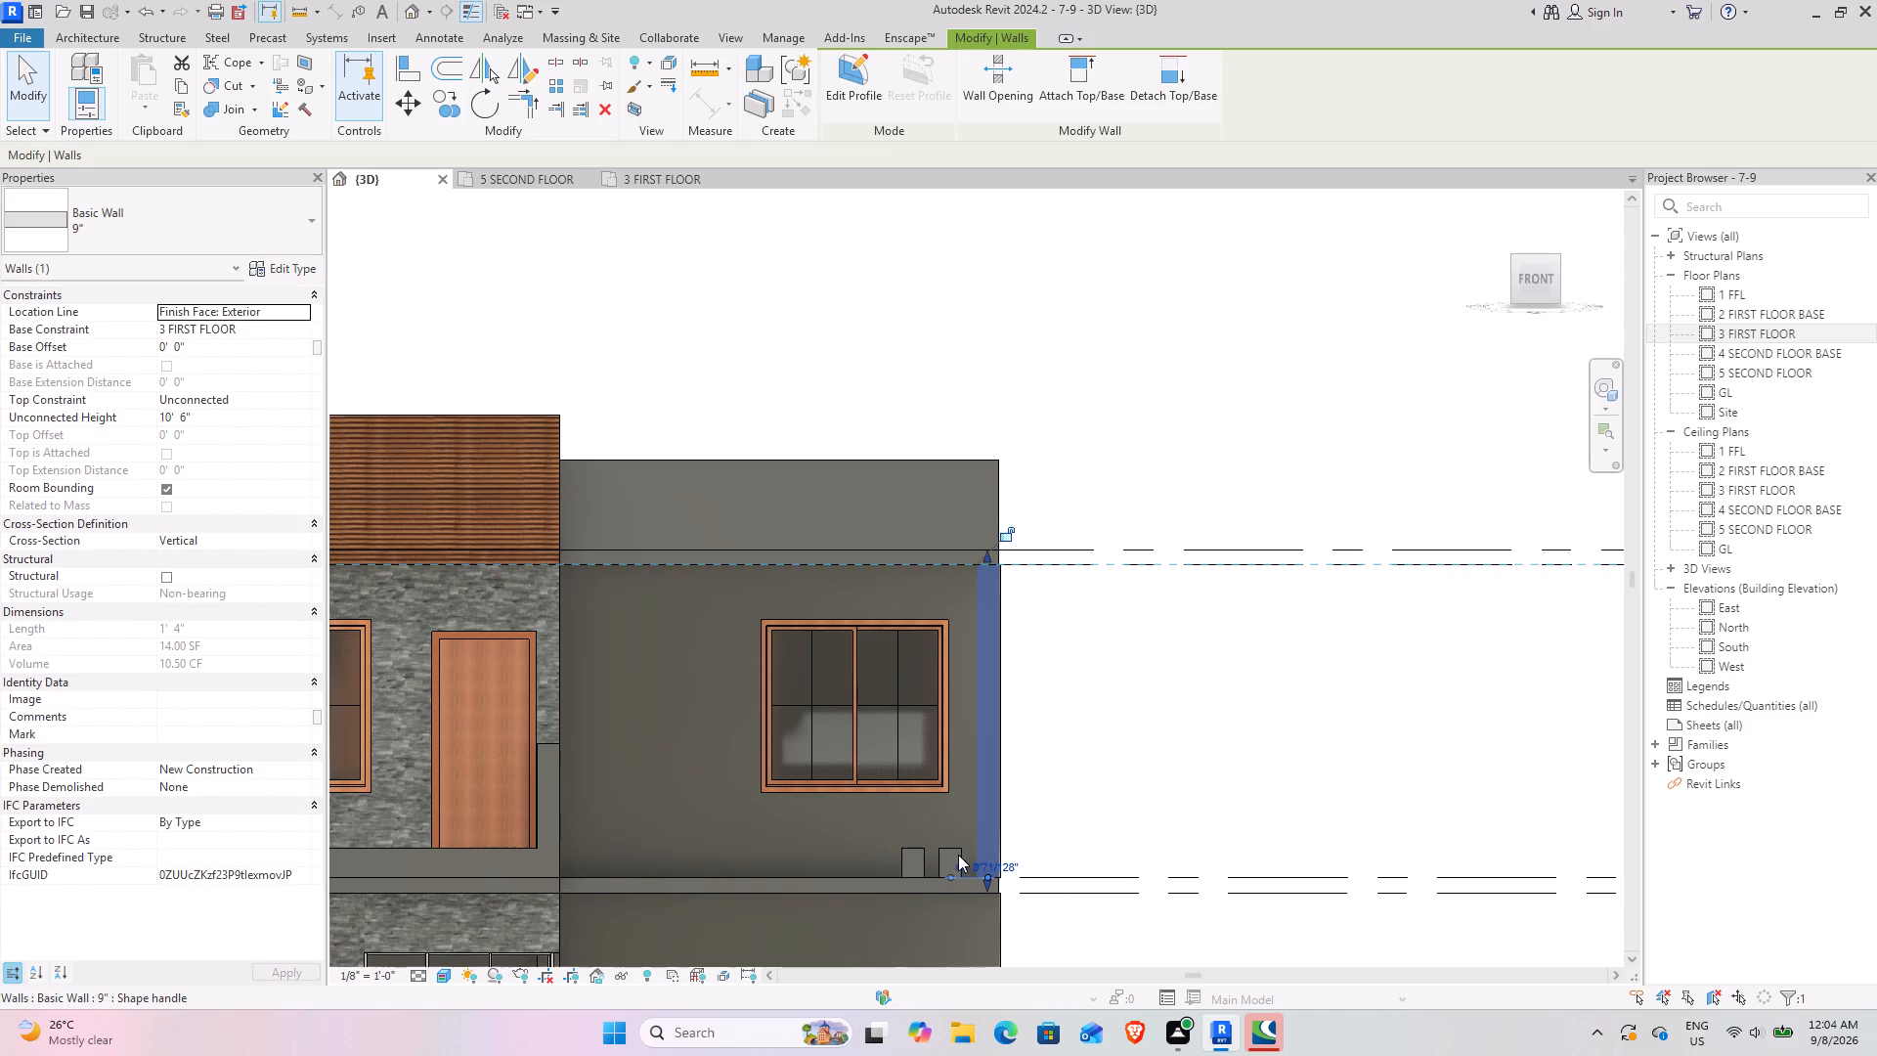
left_click(949, 852)
left_click_drag(952, 839, 952, 612)
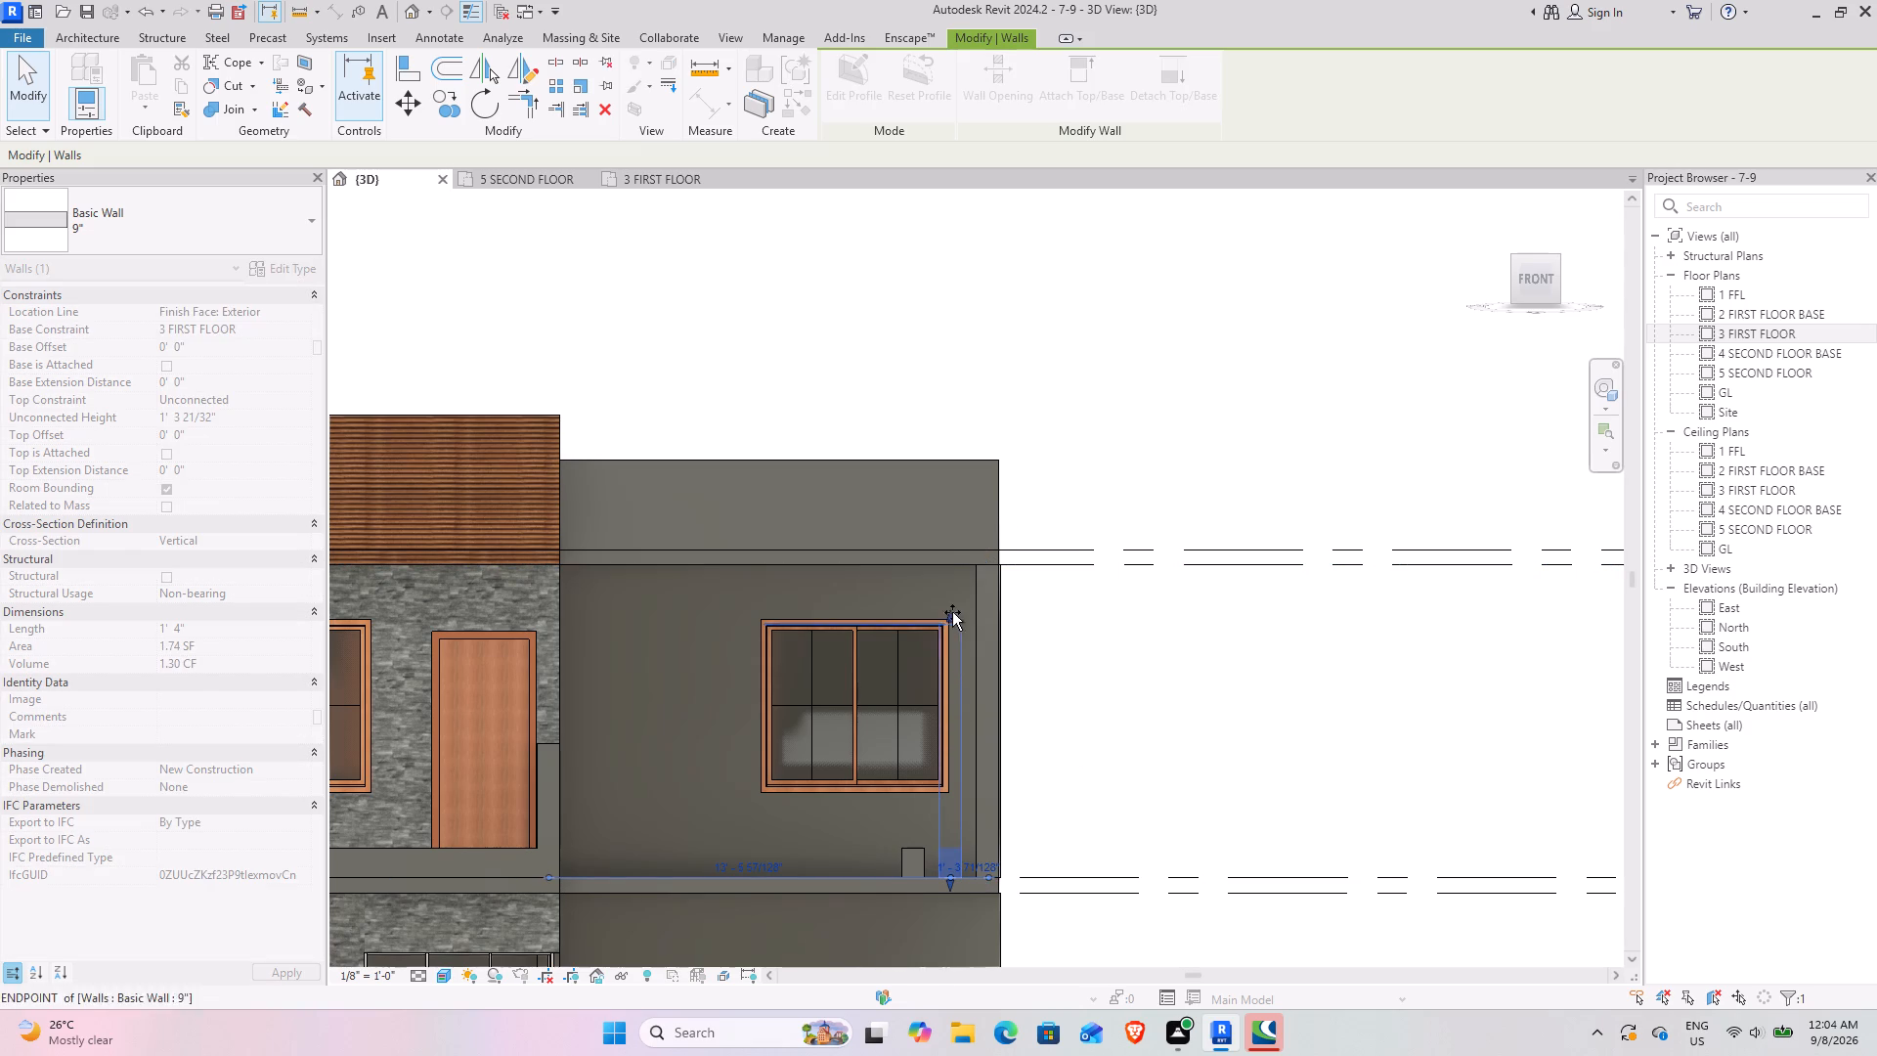
left_click_drag(952, 612, 952, 564)
left_click(905, 856)
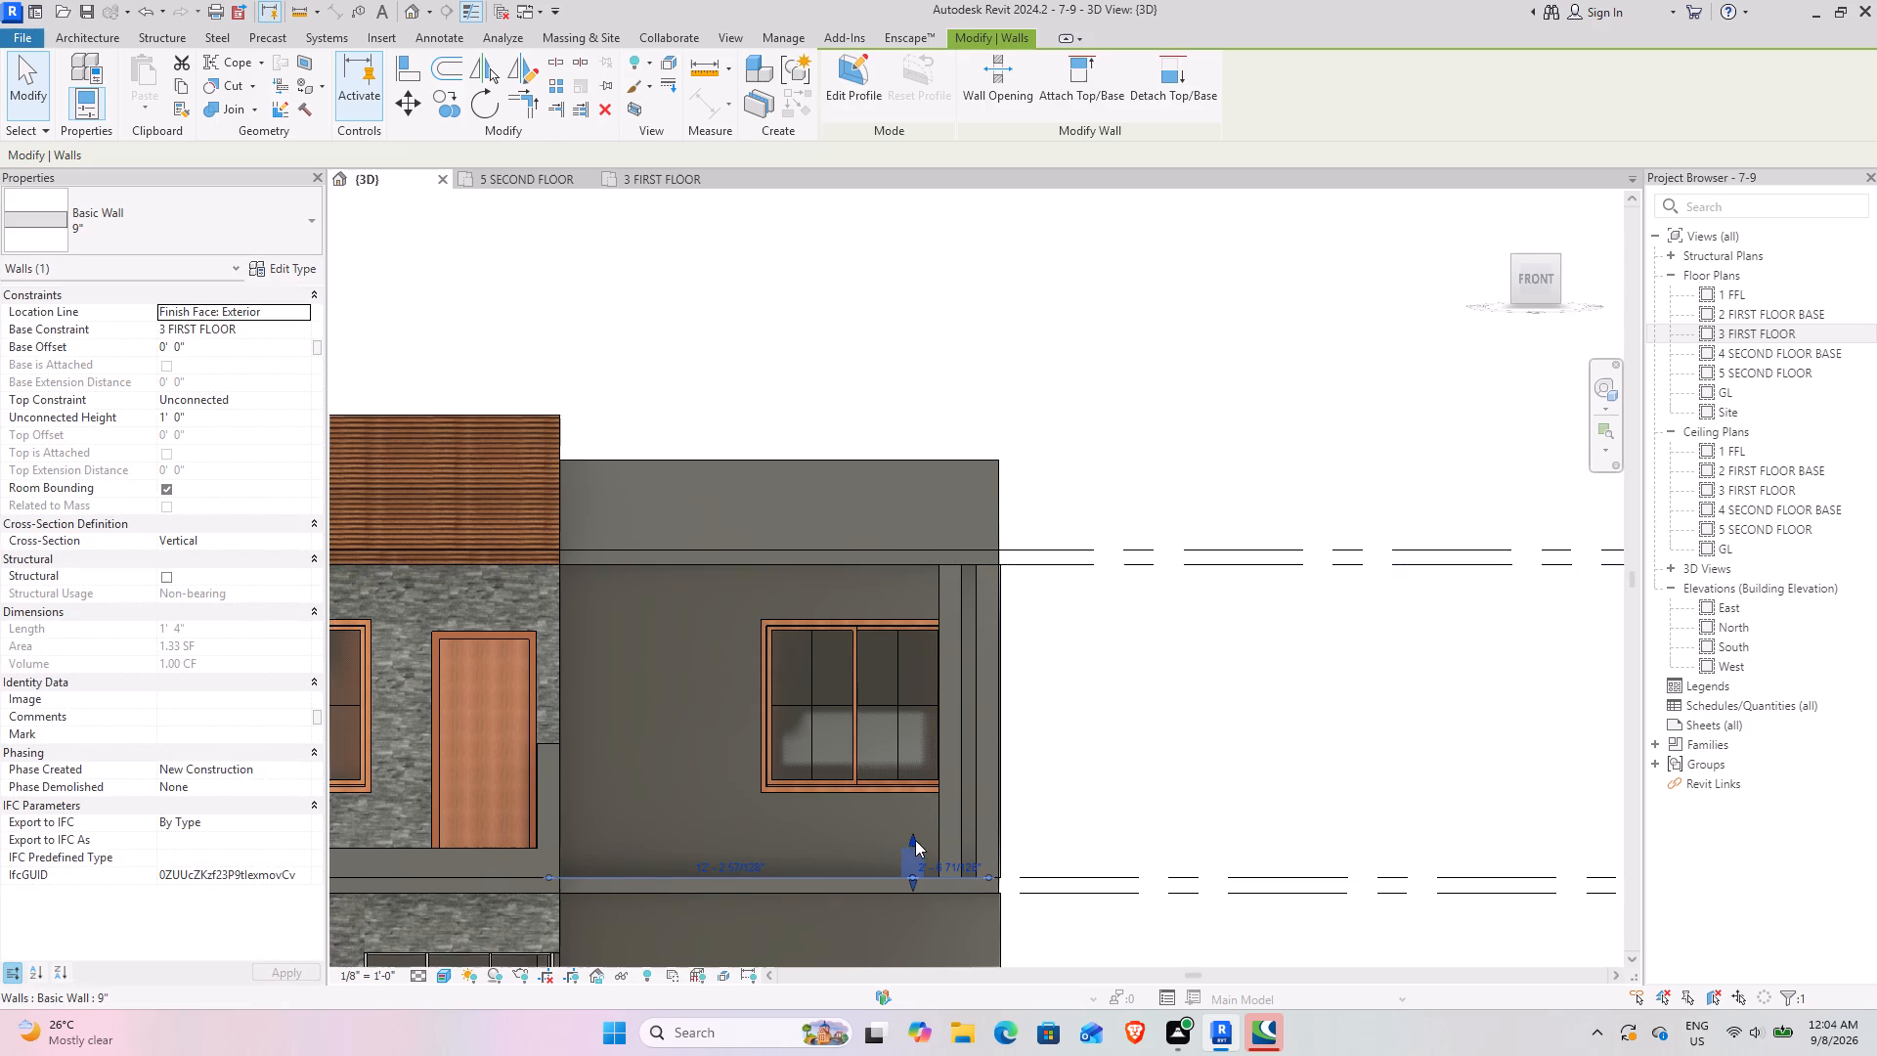
left_click_drag(915, 840, 927, 568)
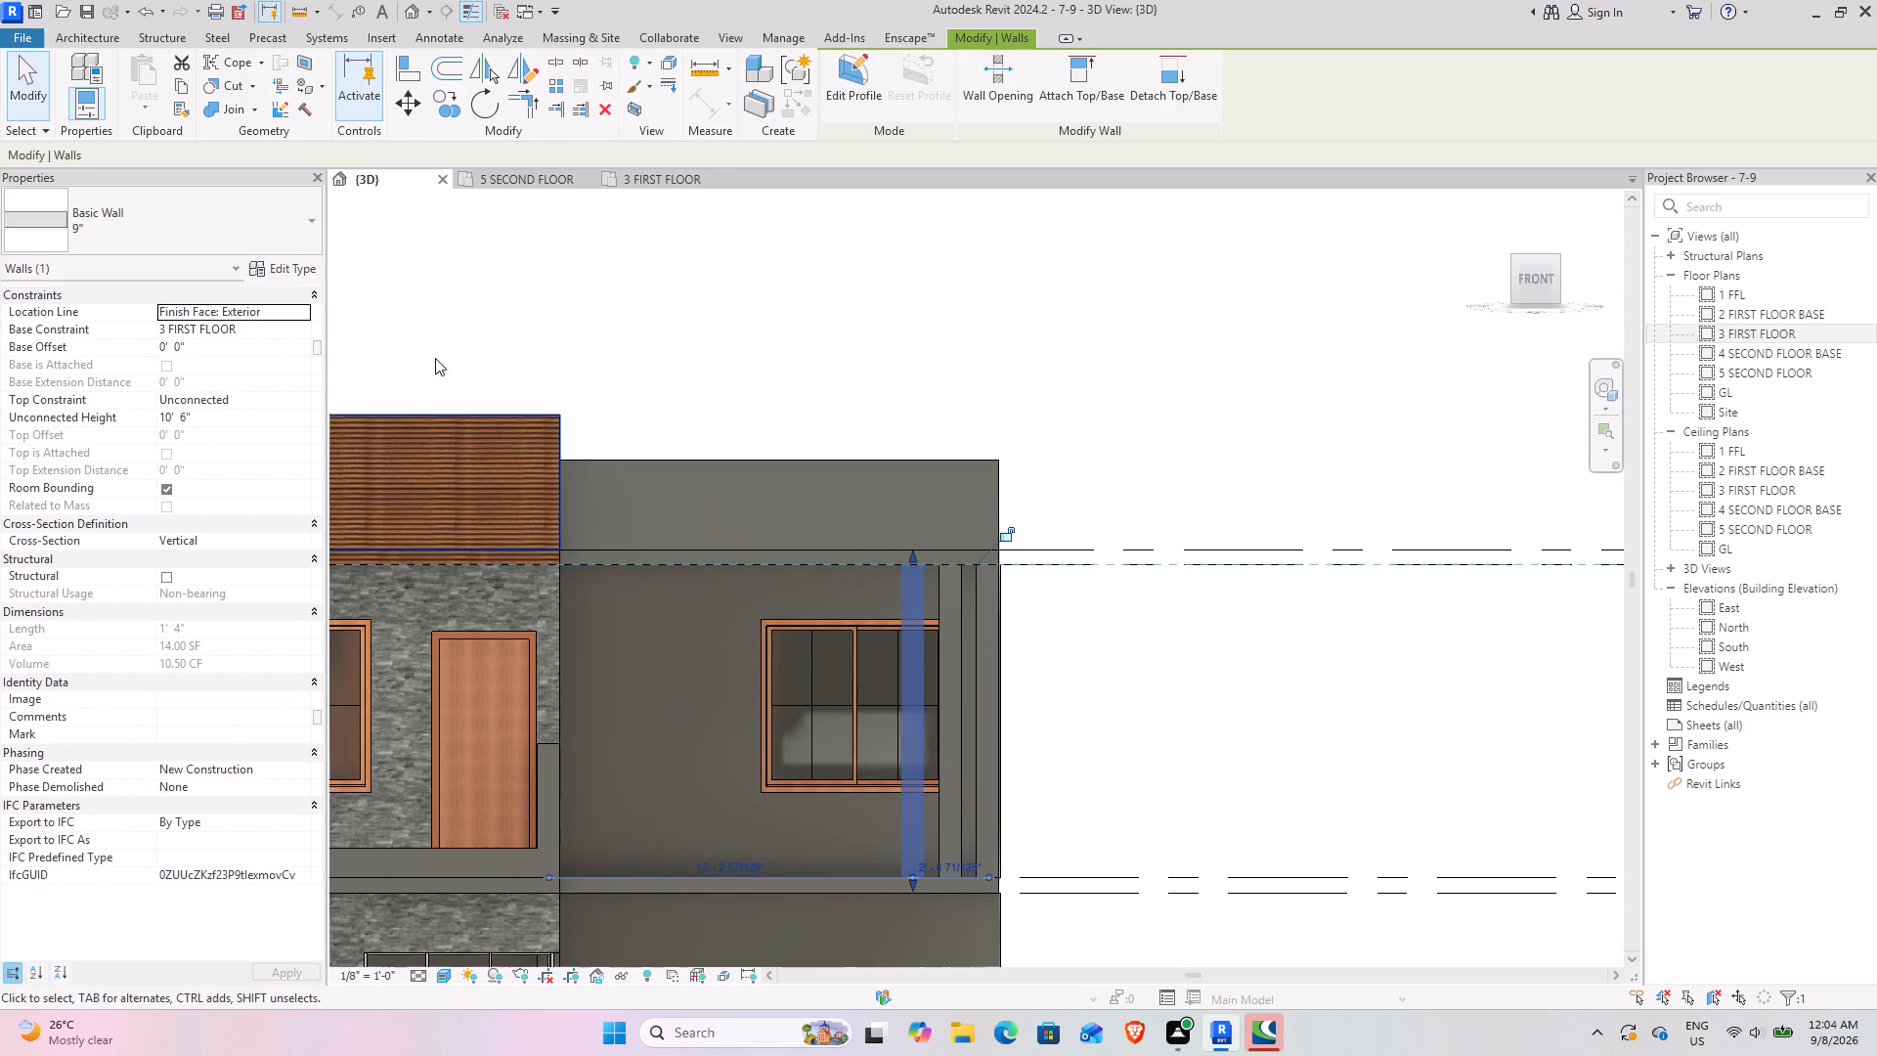
In the 3 FIRST FLOOR plan, draw a 9" wall, 1' 0" high, along the terrace's front edge from the house wall to the innermost pier.
left_click(661, 183)
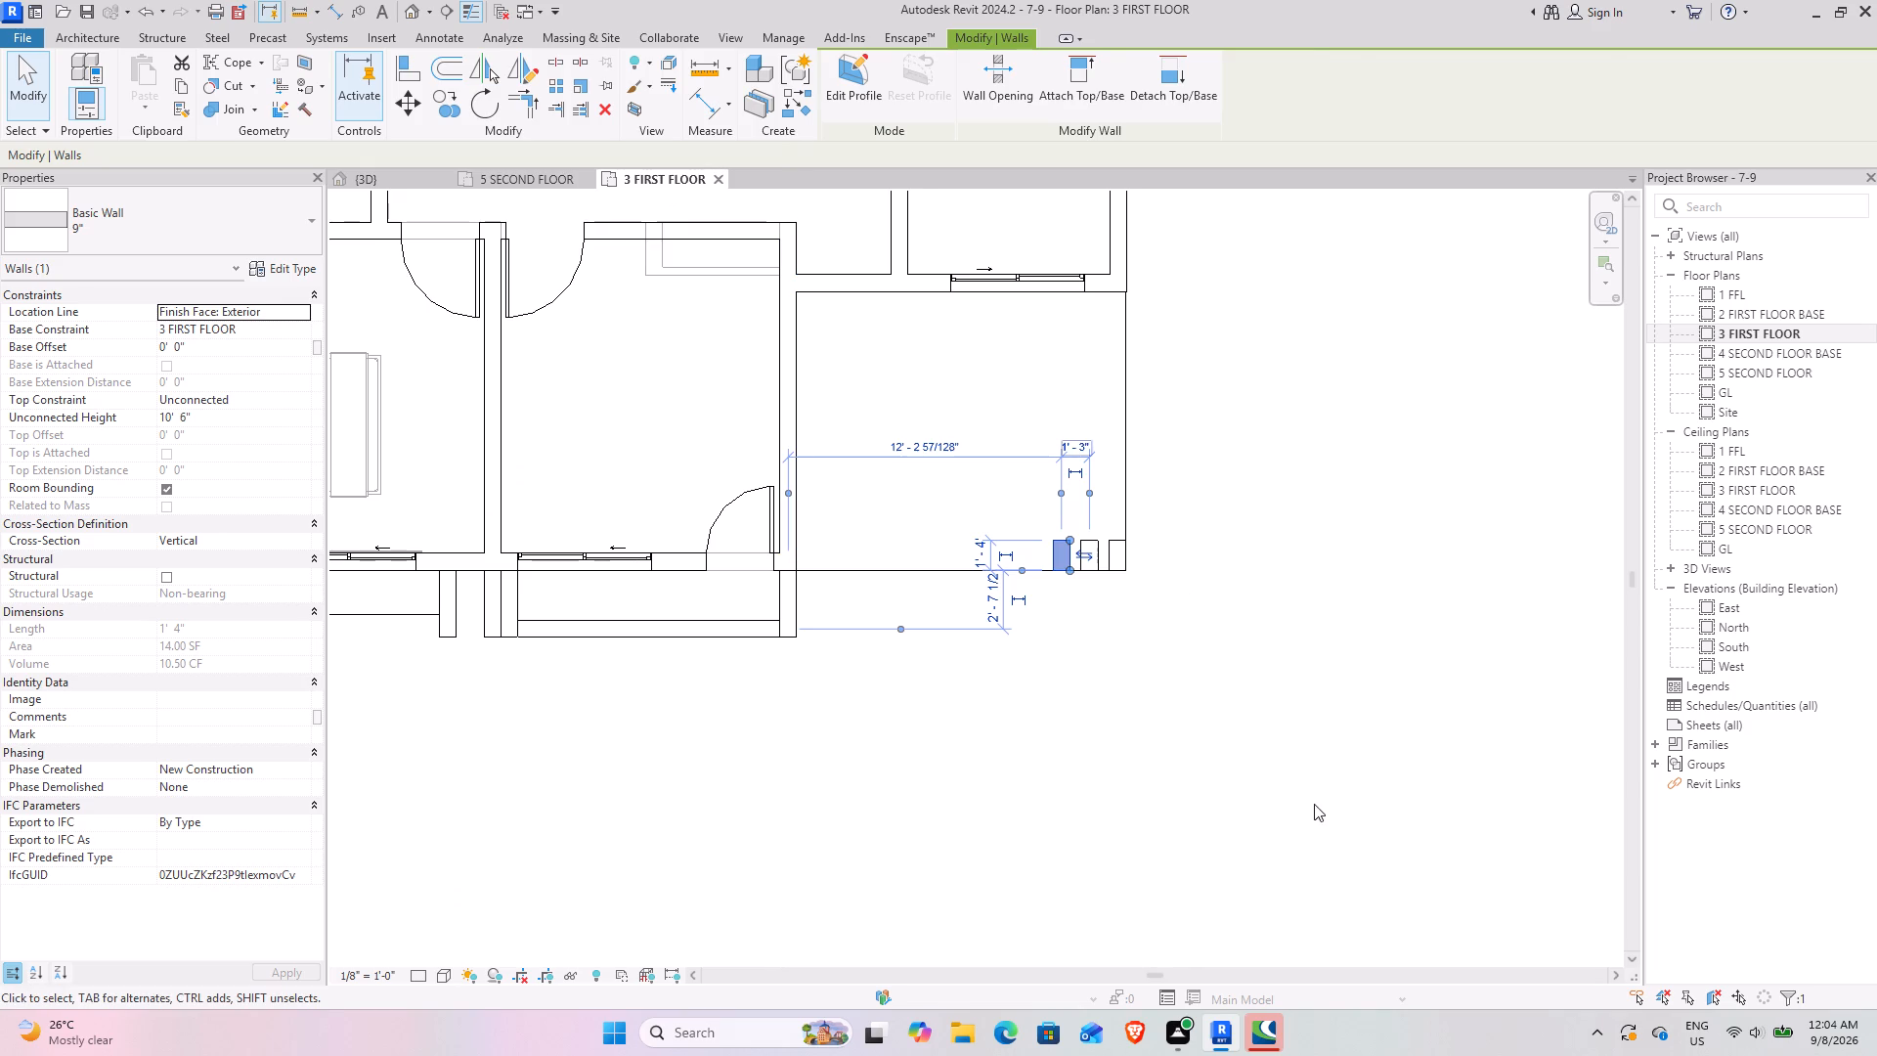
left_click(1314, 804)
left_click(71, 65)
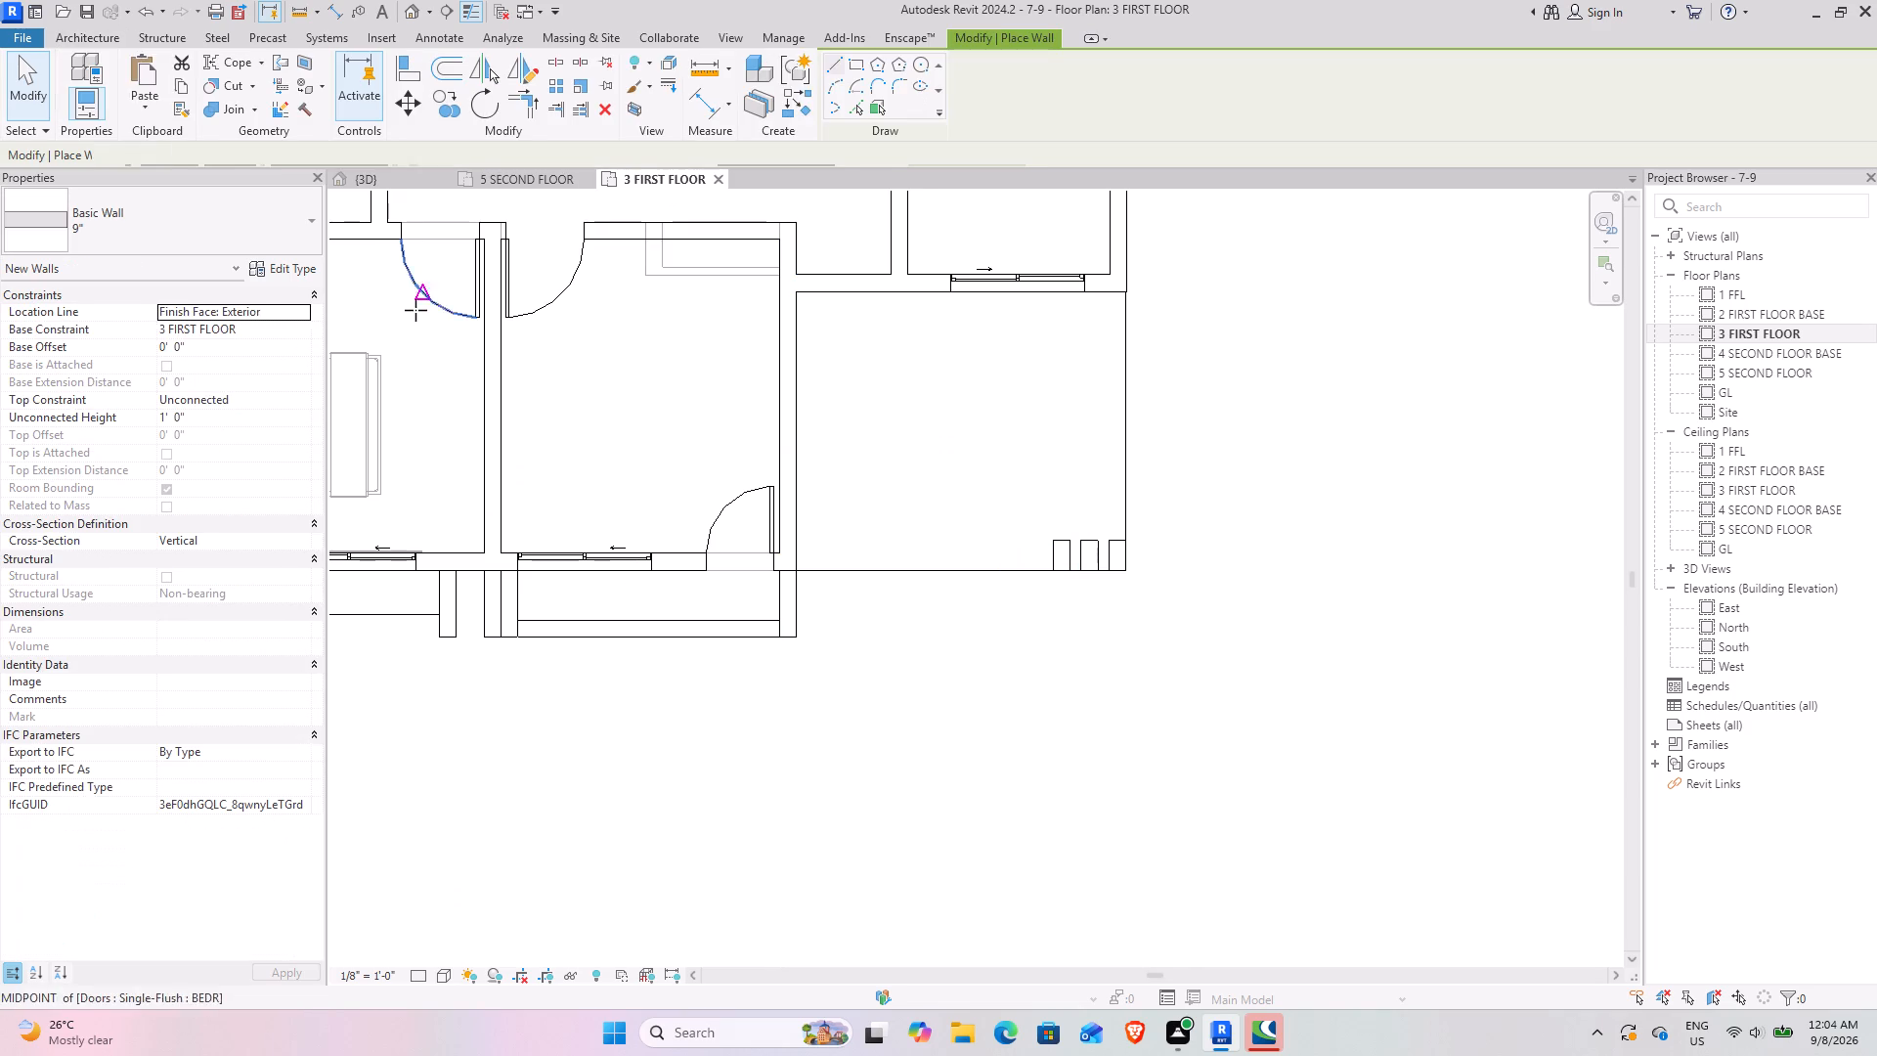
scroll(761, 507, "up", 4)
scroll(883, 548, "up", 3)
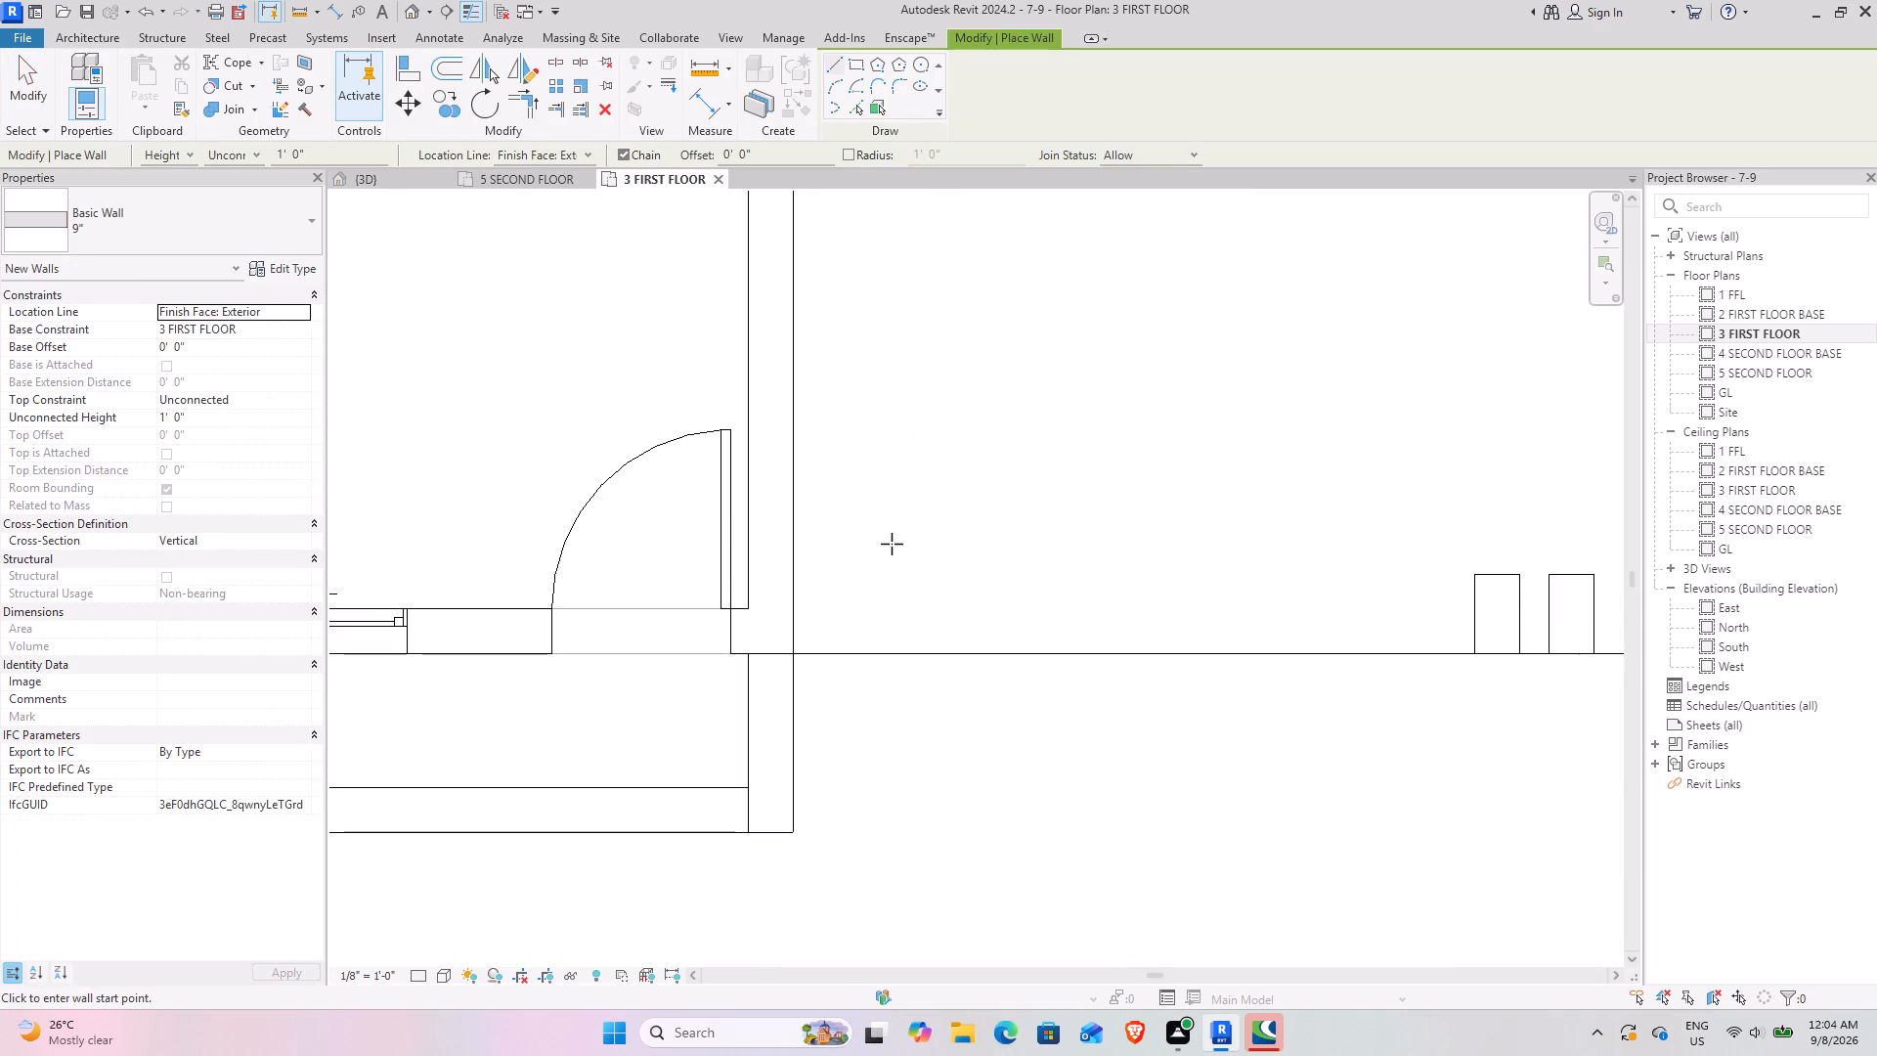
middle_click_drag(892, 544, 544, 609)
left_click(458, 715)
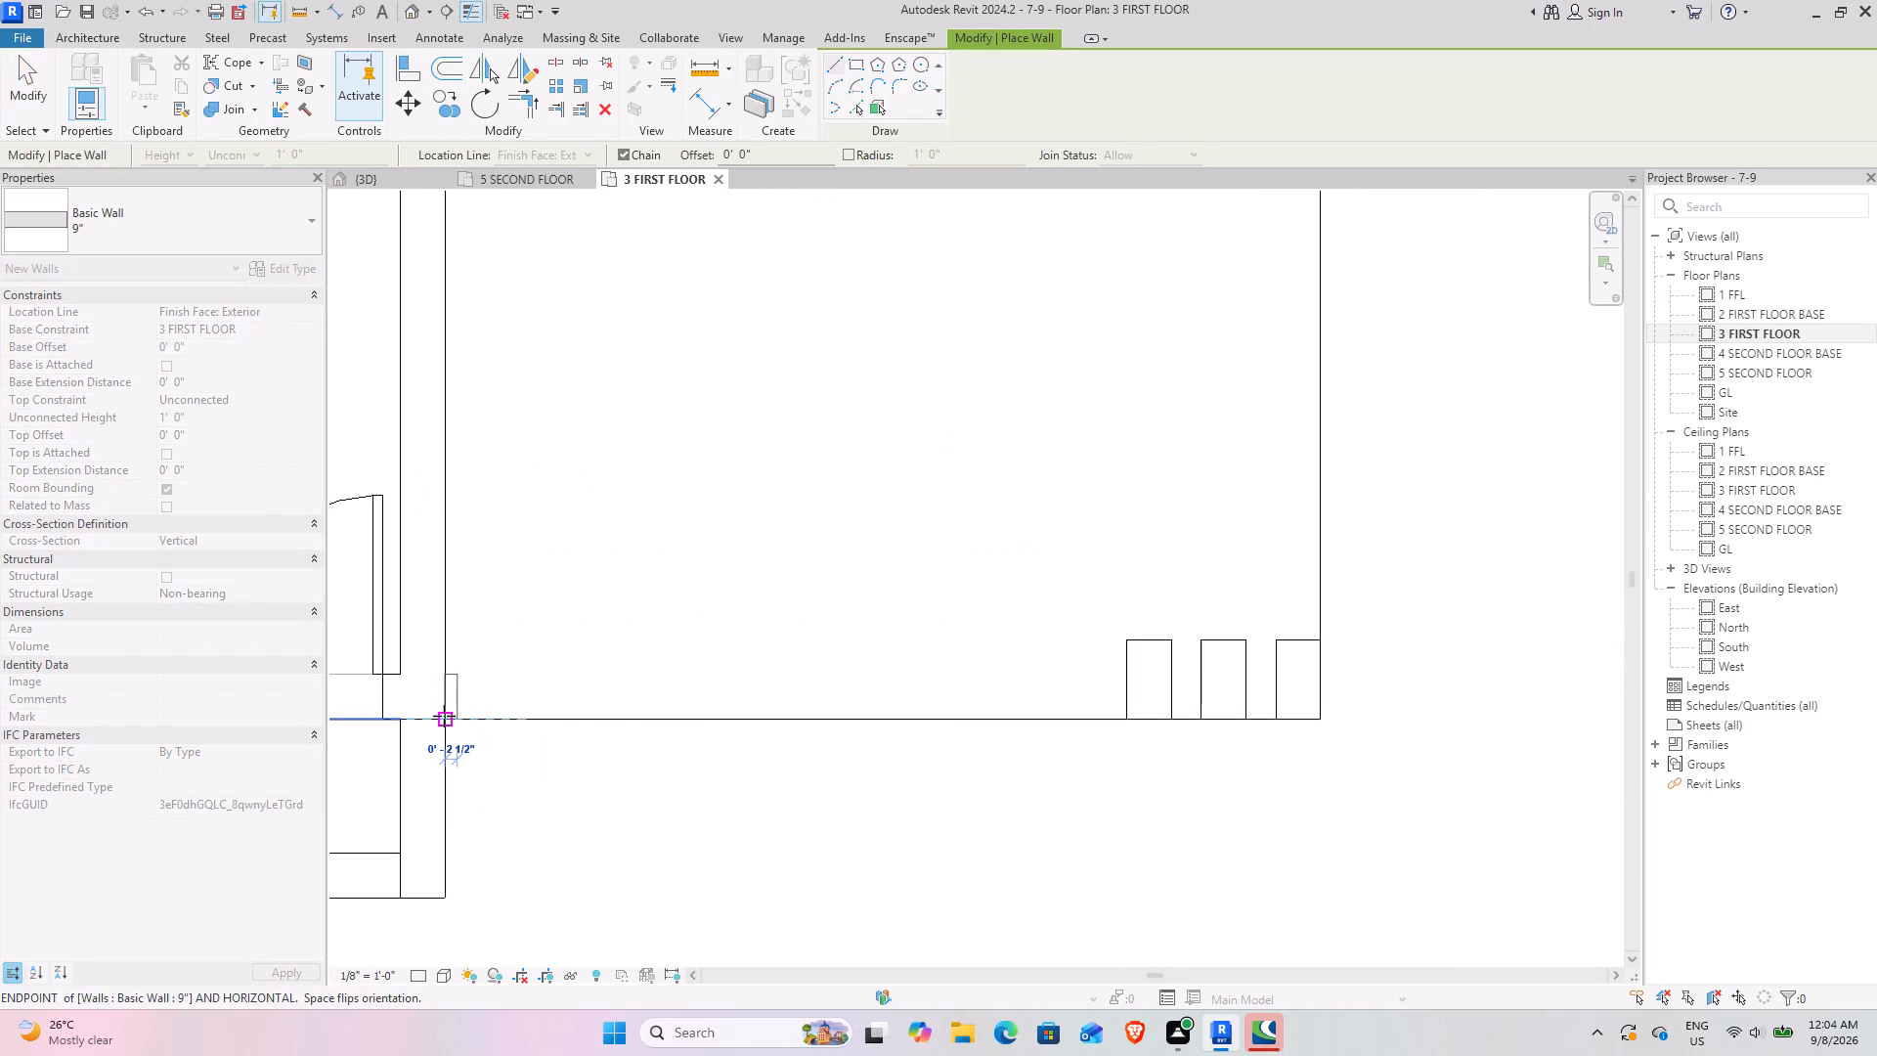
key("Escape")
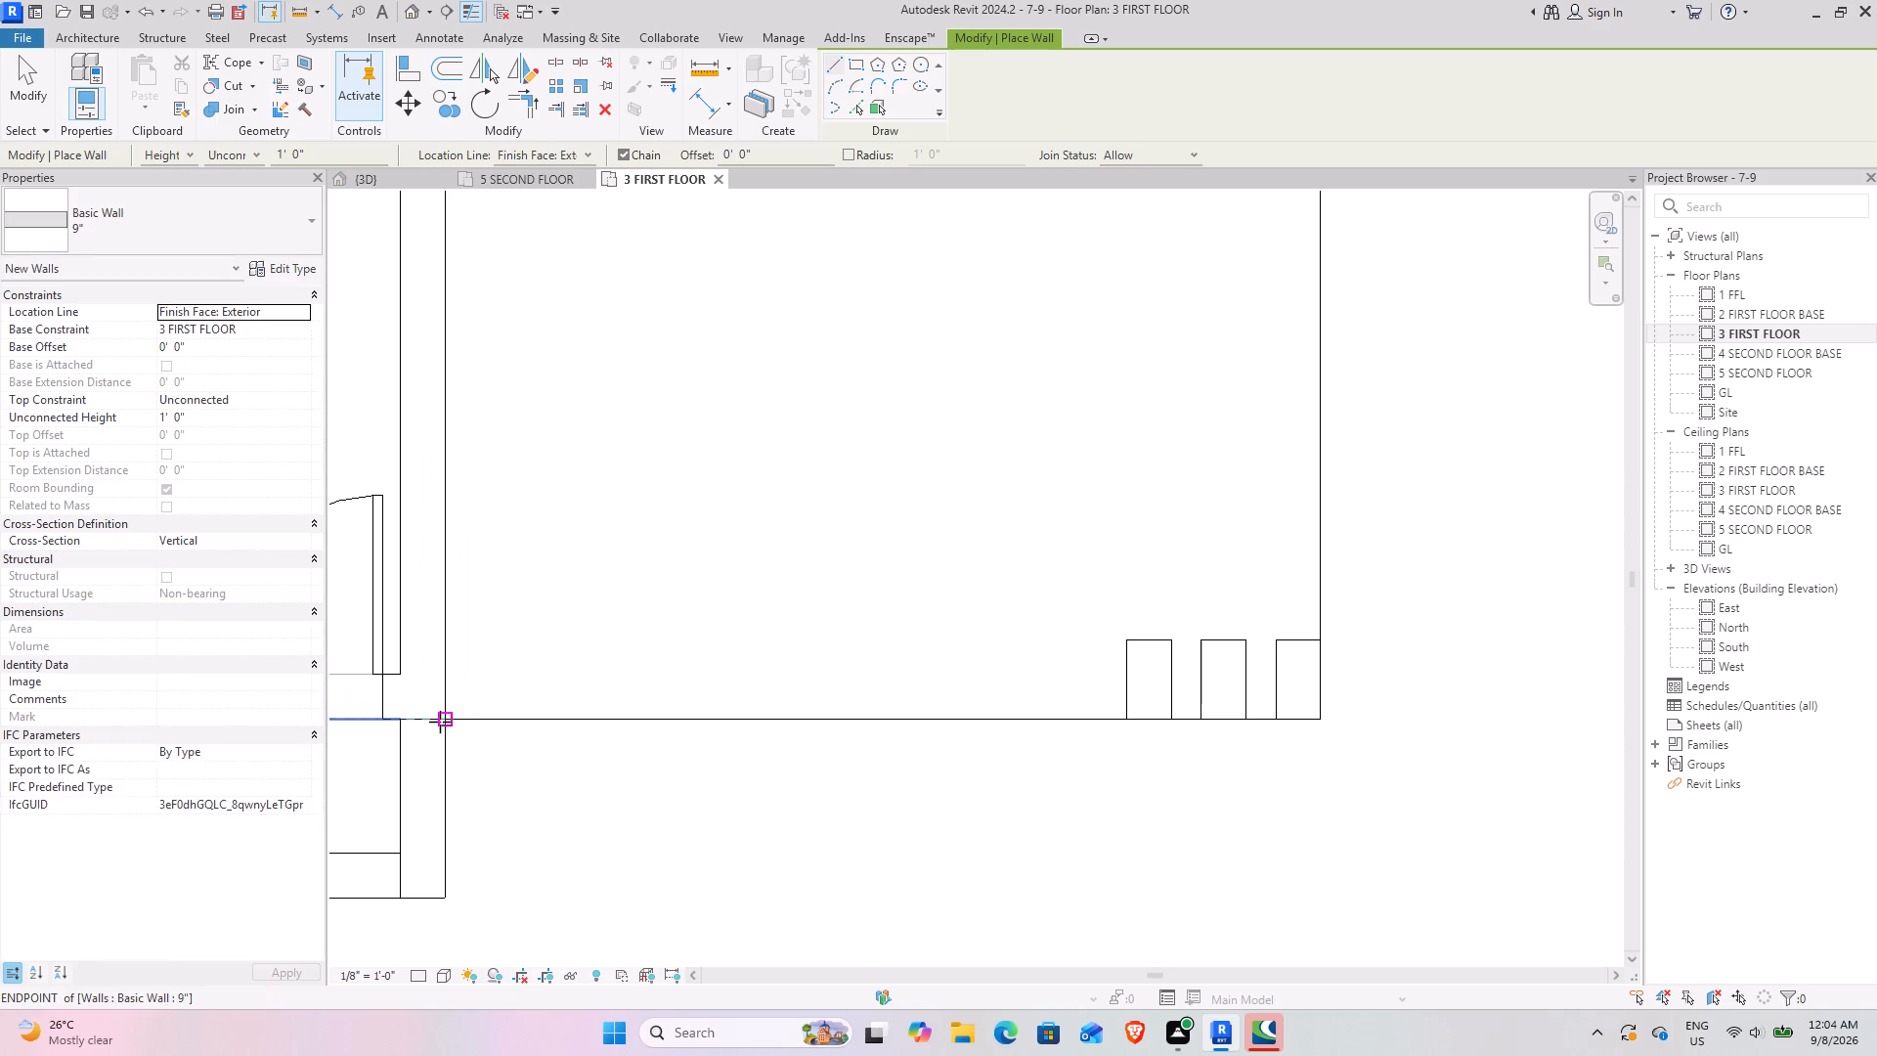
left_click(439, 721)
key("space")
left_click(1131, 716)
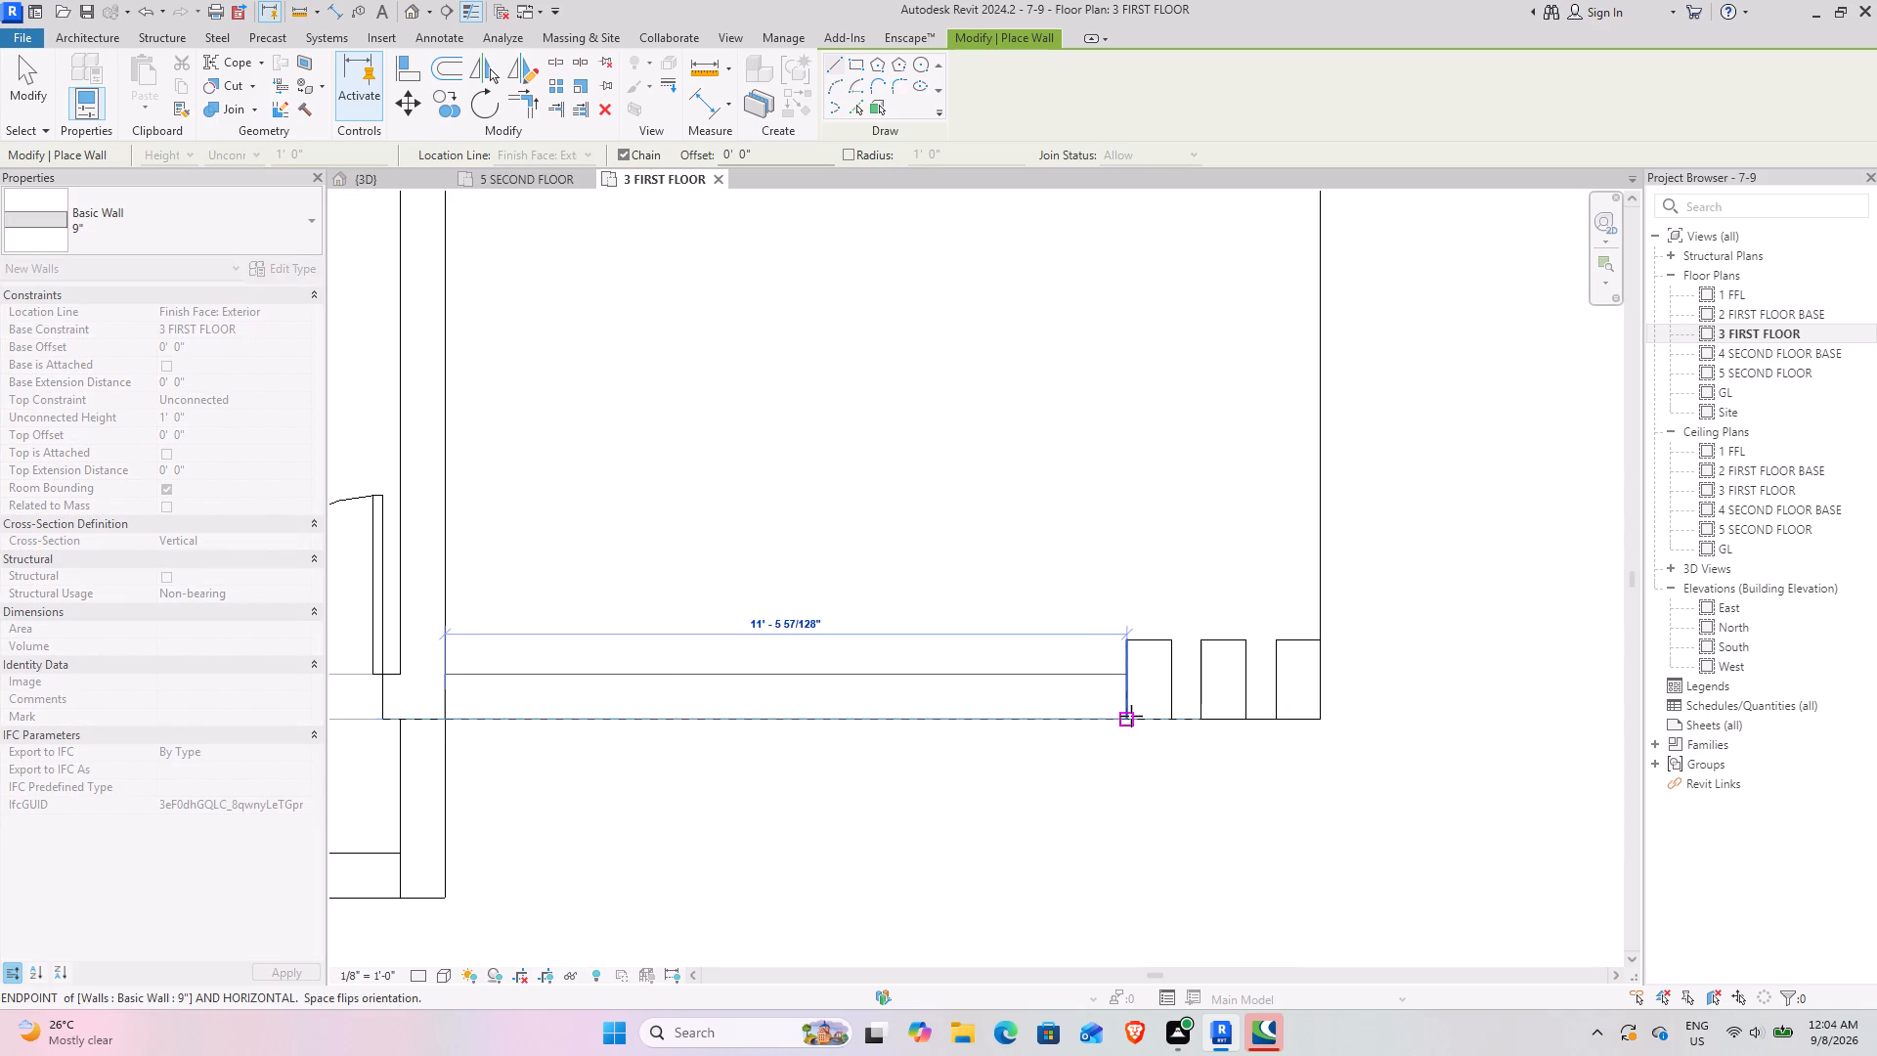
key("Escape")
Draw a 9" wall, 1' 0" high and about 11' long, along the terrace's side edge from the corner pier to the rear house wall.
middle_click_drag(1213, 662, 893, 914)
left_click(998, 893)
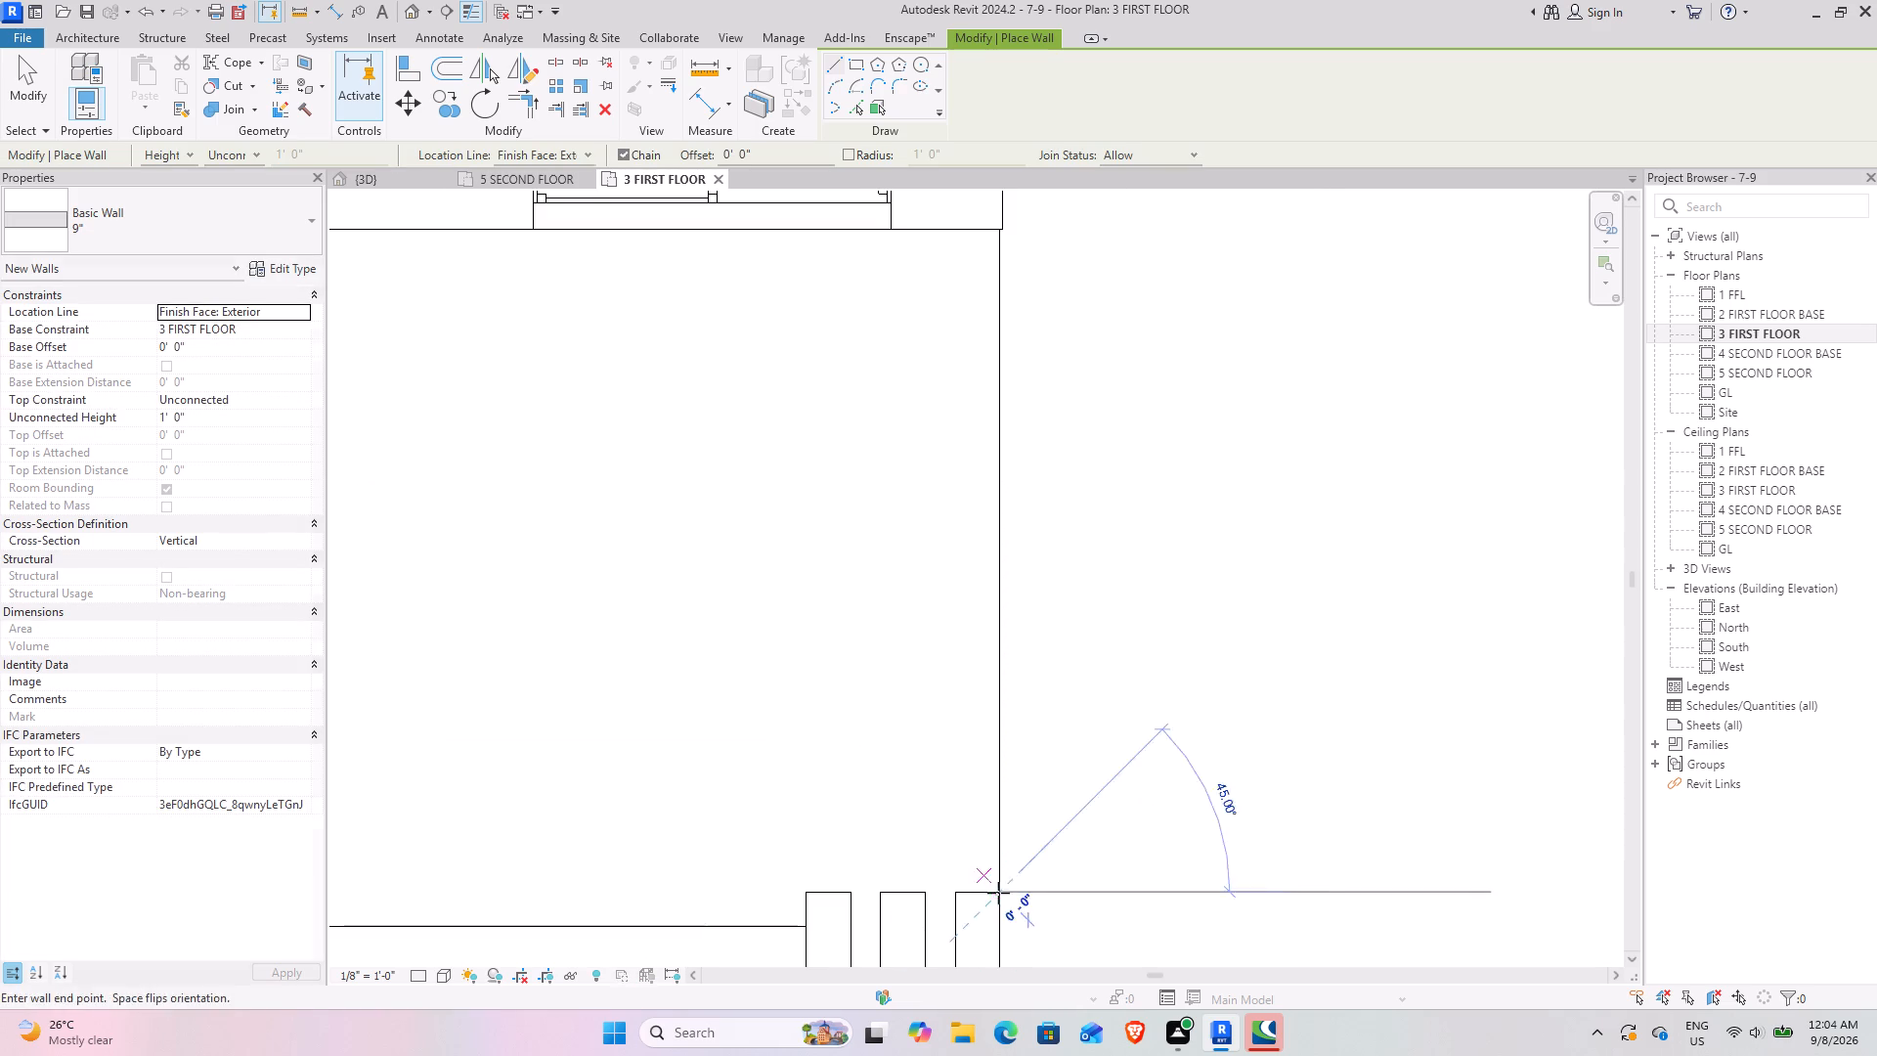
key("space")
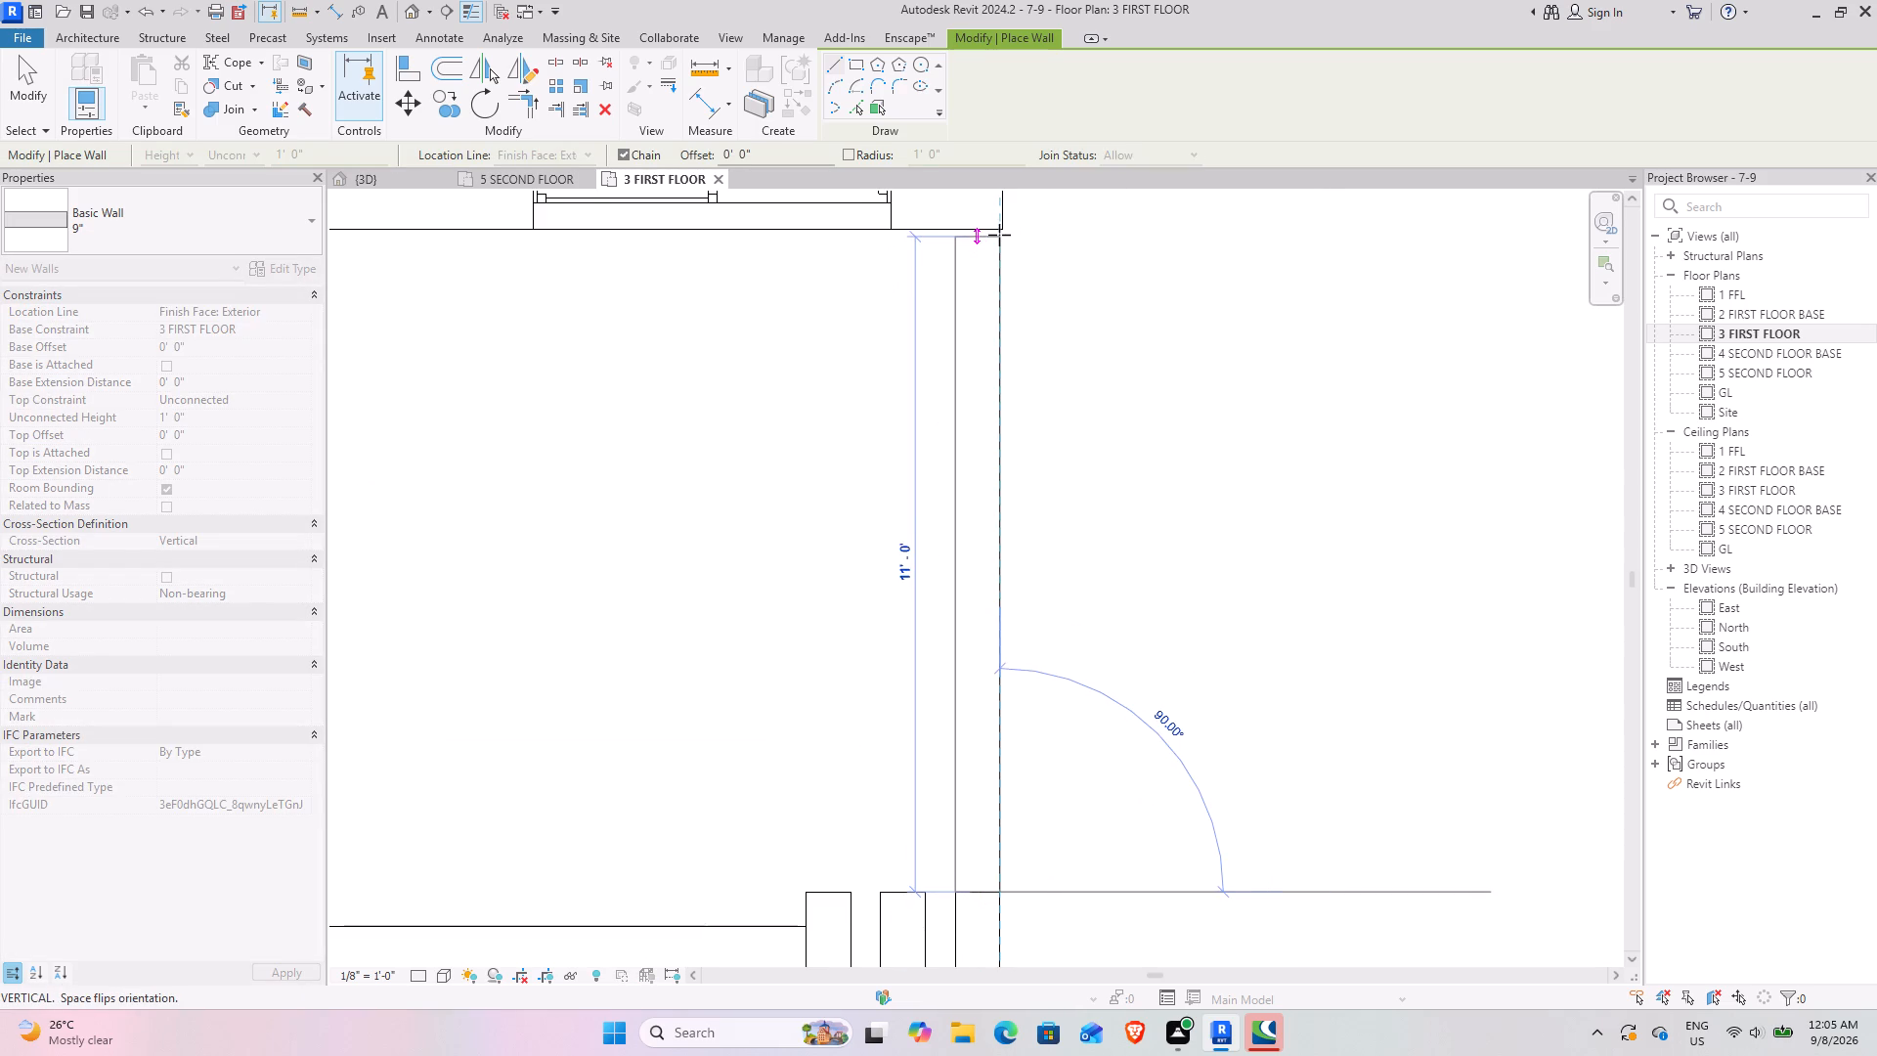
left_click(991, 228)
key("Escape")
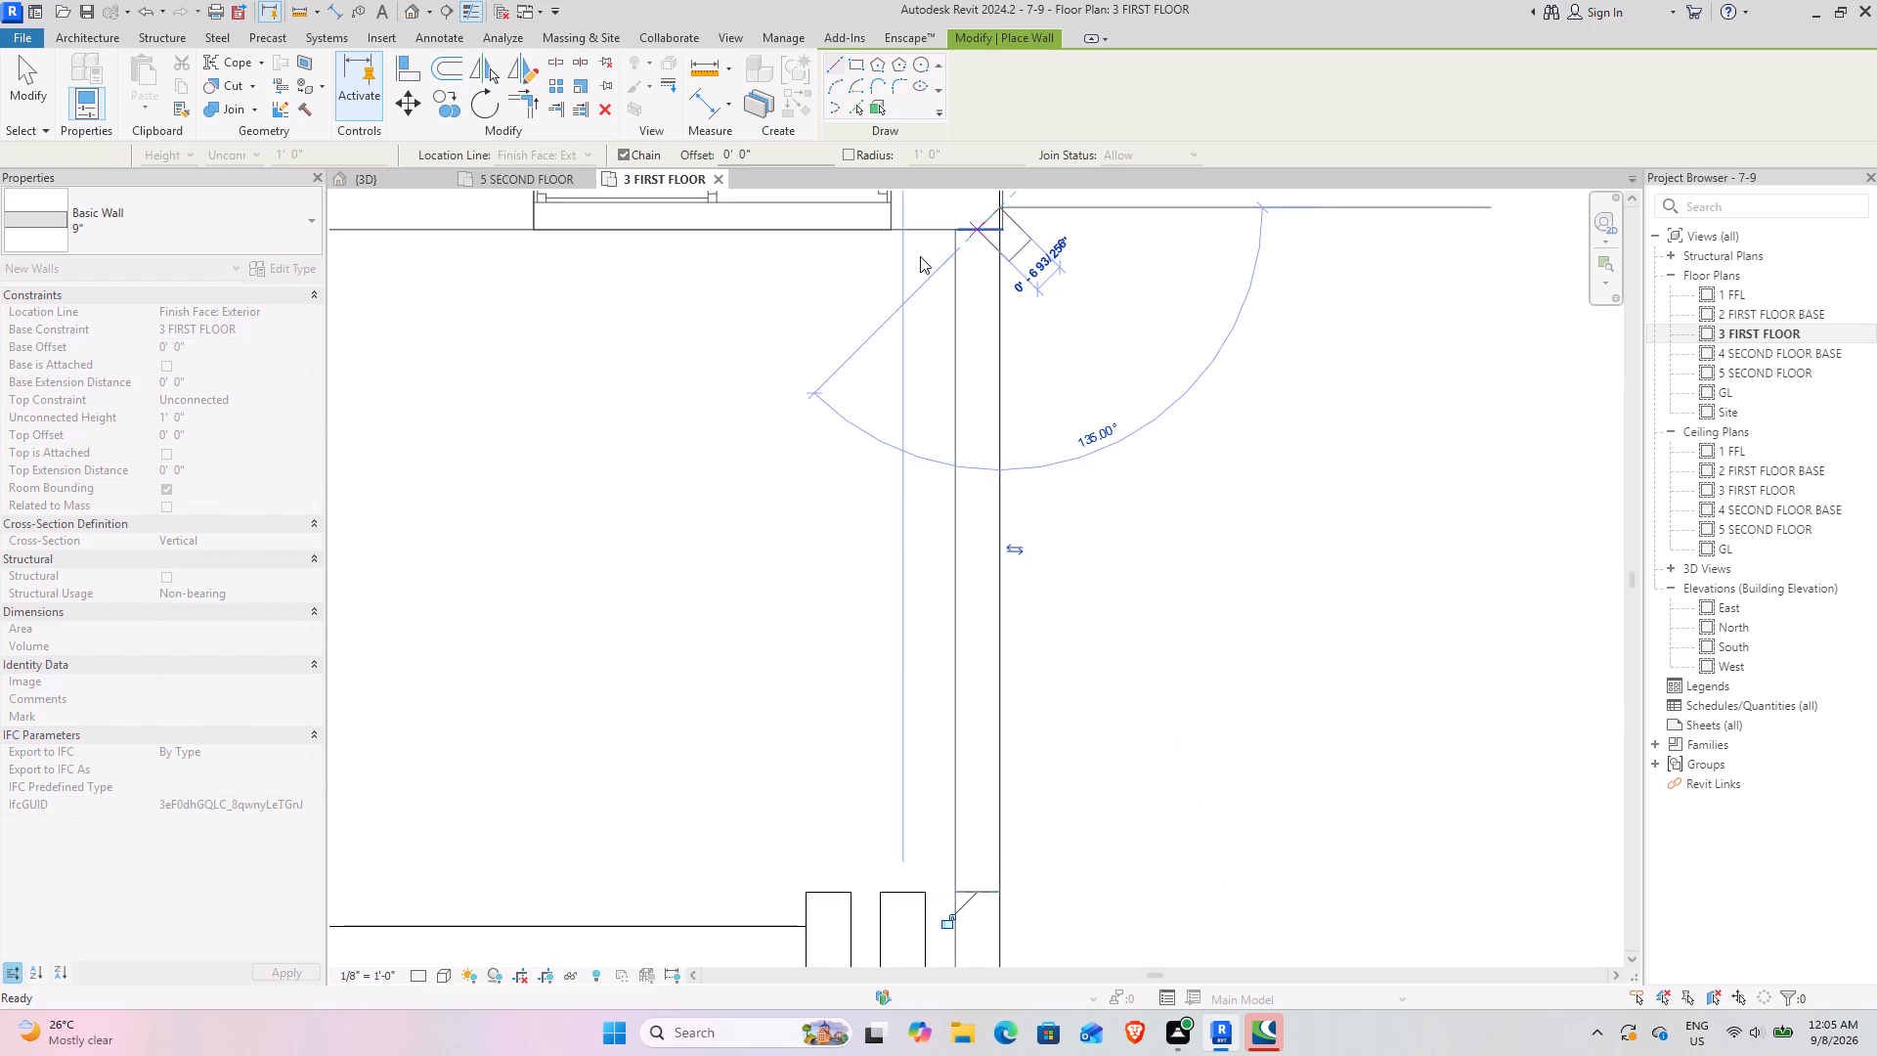
key("Escape")
Examine the terrace's vertical piers, low walls and their corner junction with the slab in the 3D view.
left_click(370, 183)
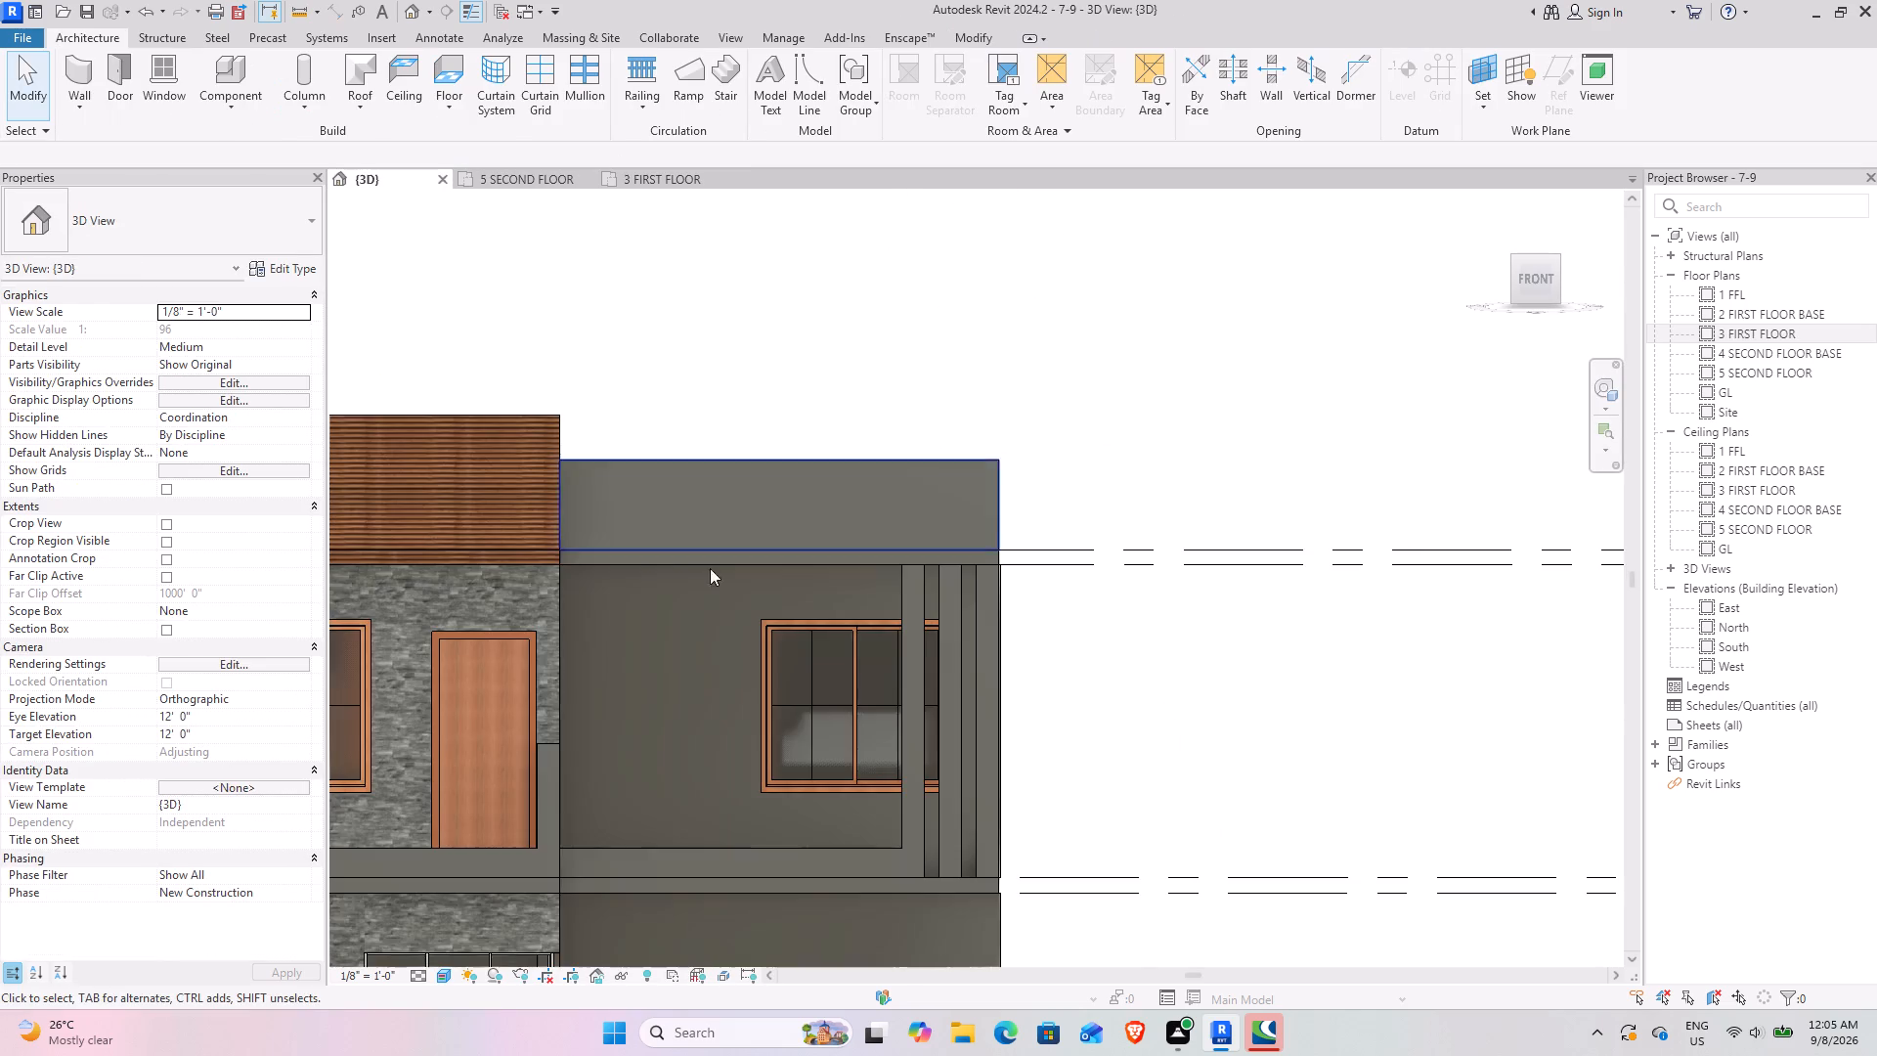
scroll(754, 699, "down", 5)
middle_click_drag(845, 707, 666, 826, "shift")
scroll(865, 719, "up", 7)
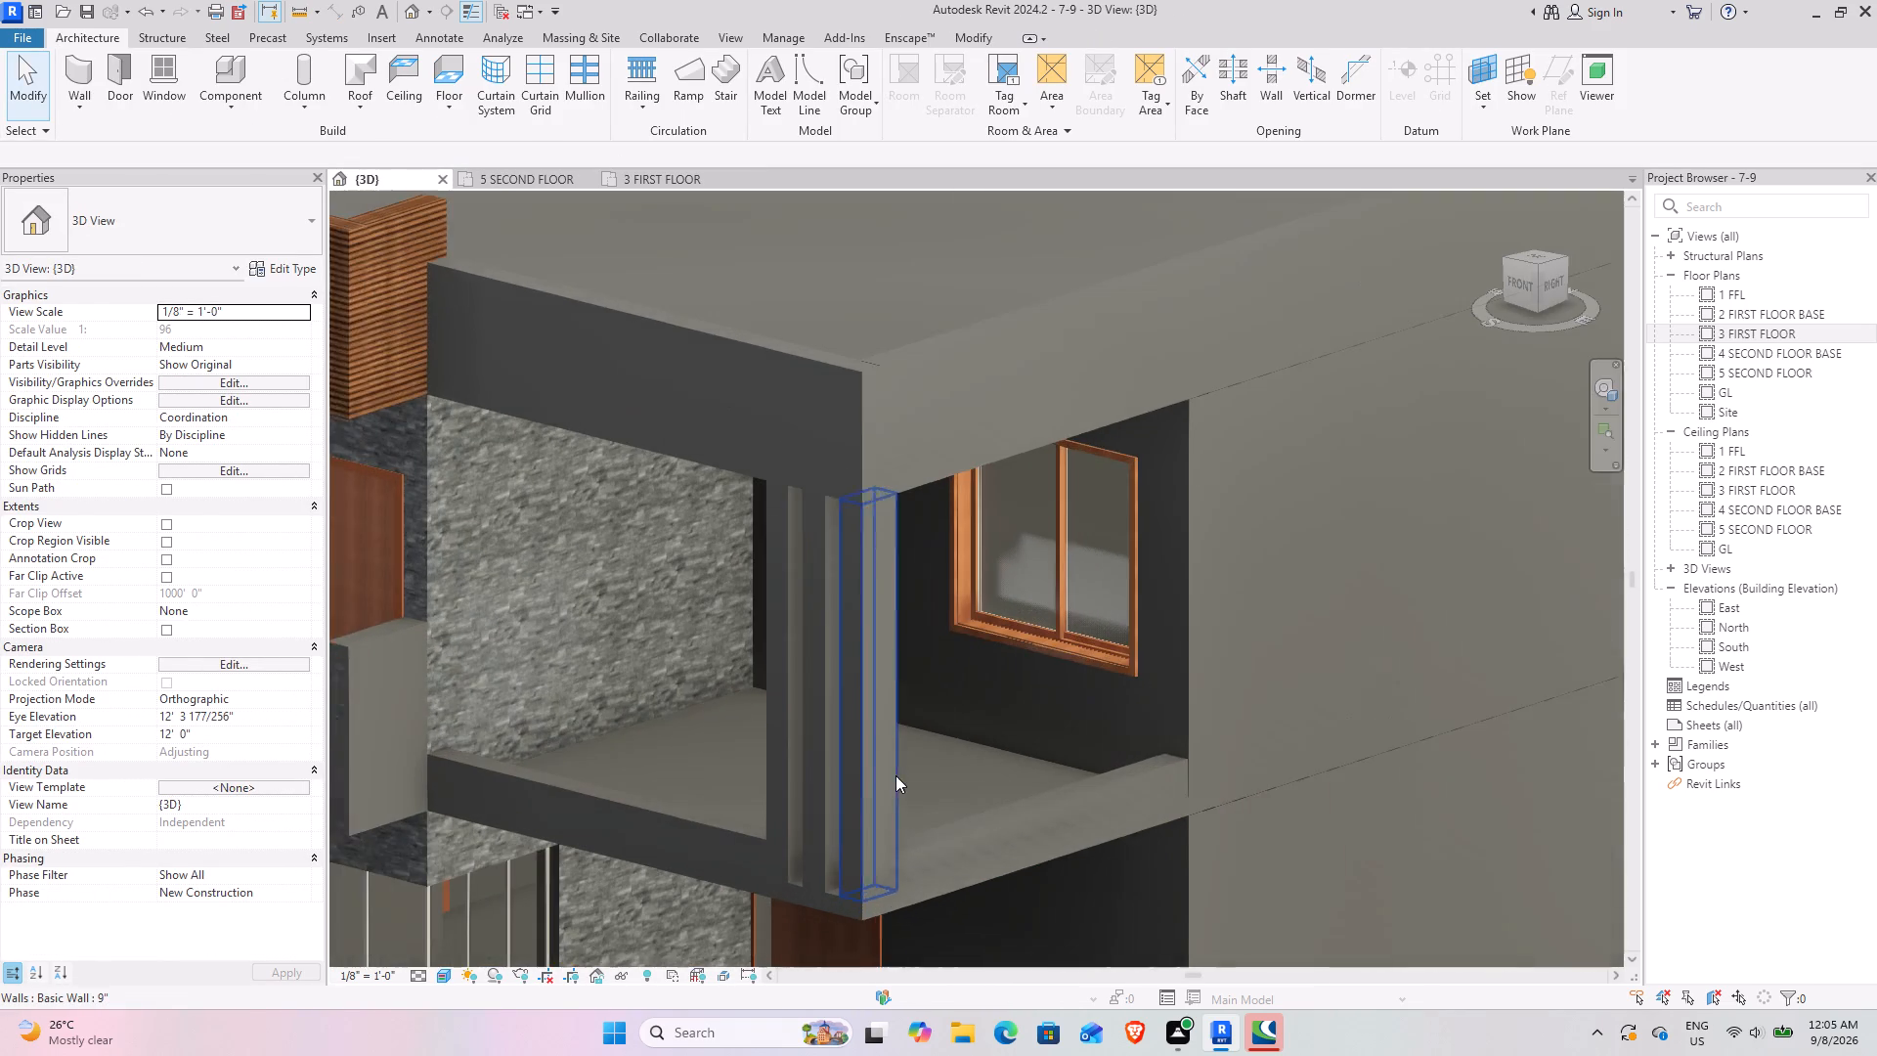
middle_click_drag(844, 752, 700, 638)
scroll(679, 763, "up", 8)
middle_click_drag(614, 784, 677, 770, "shift")
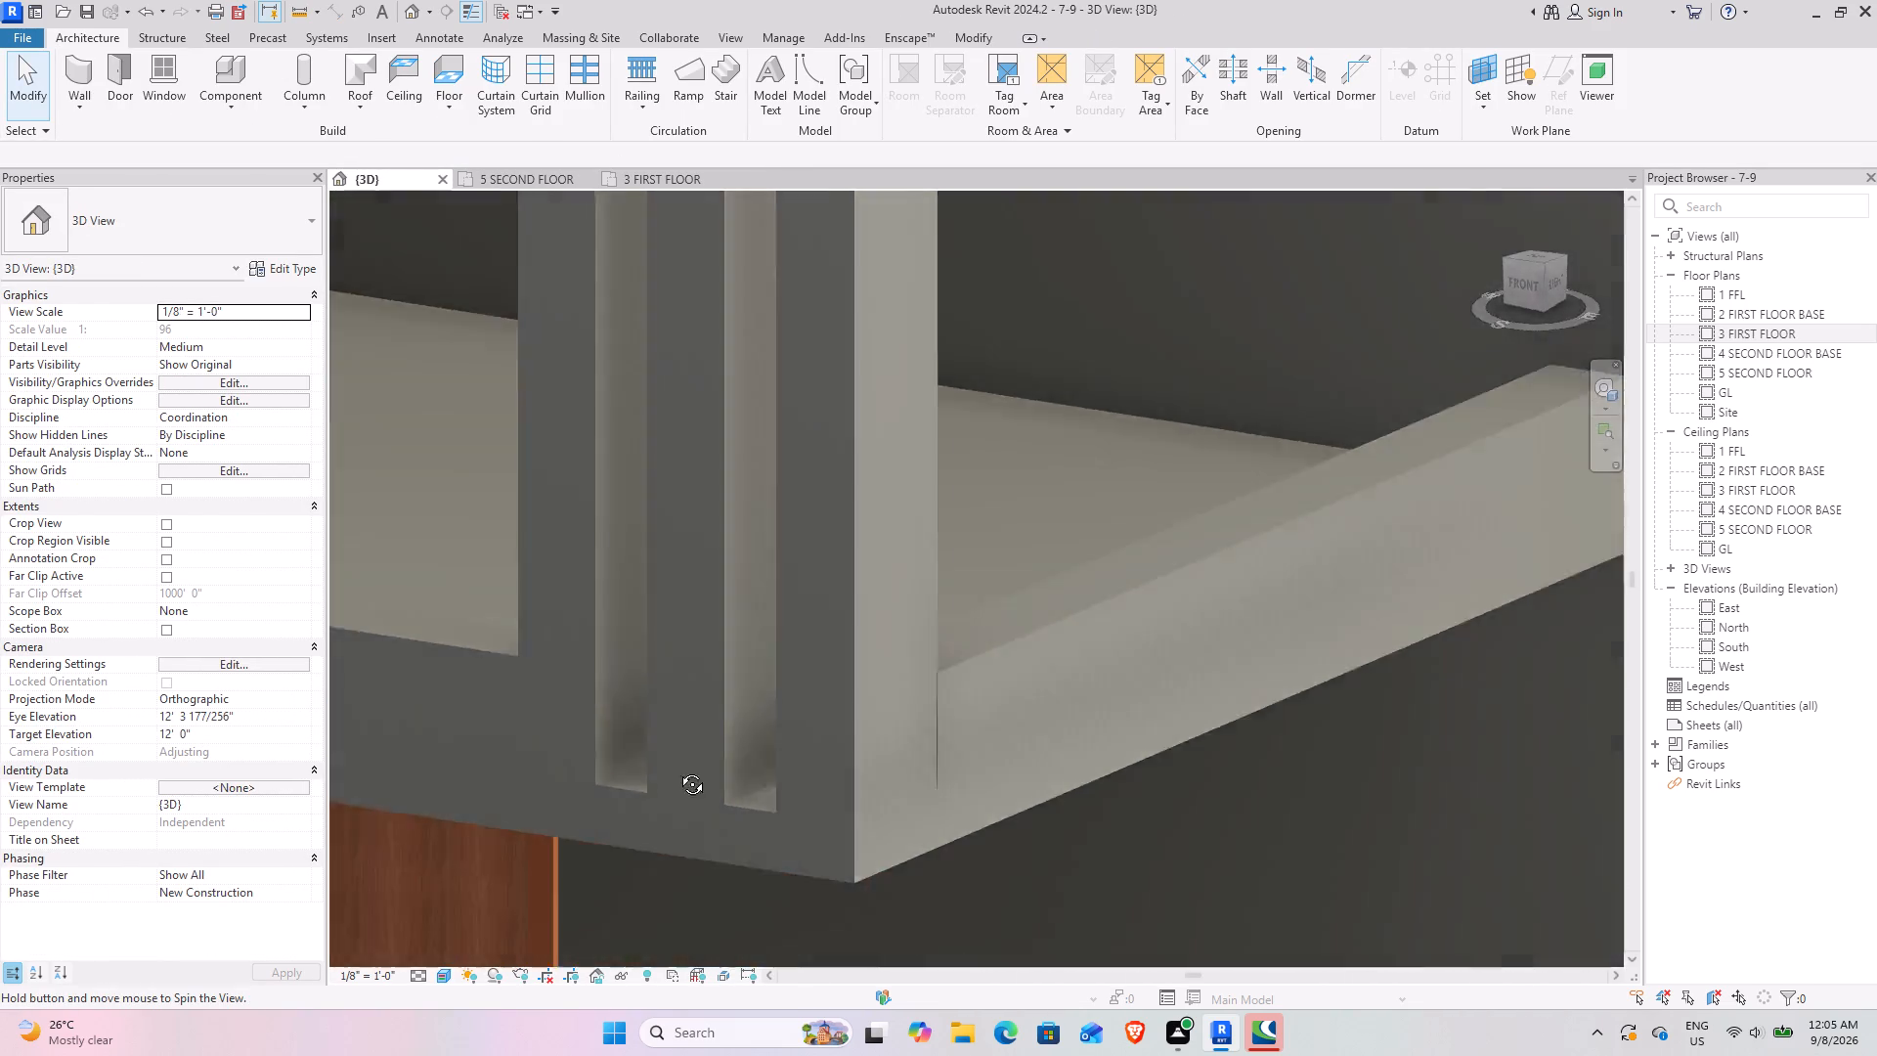
middle_click_drag(677, 770, 751, 758, "shift")
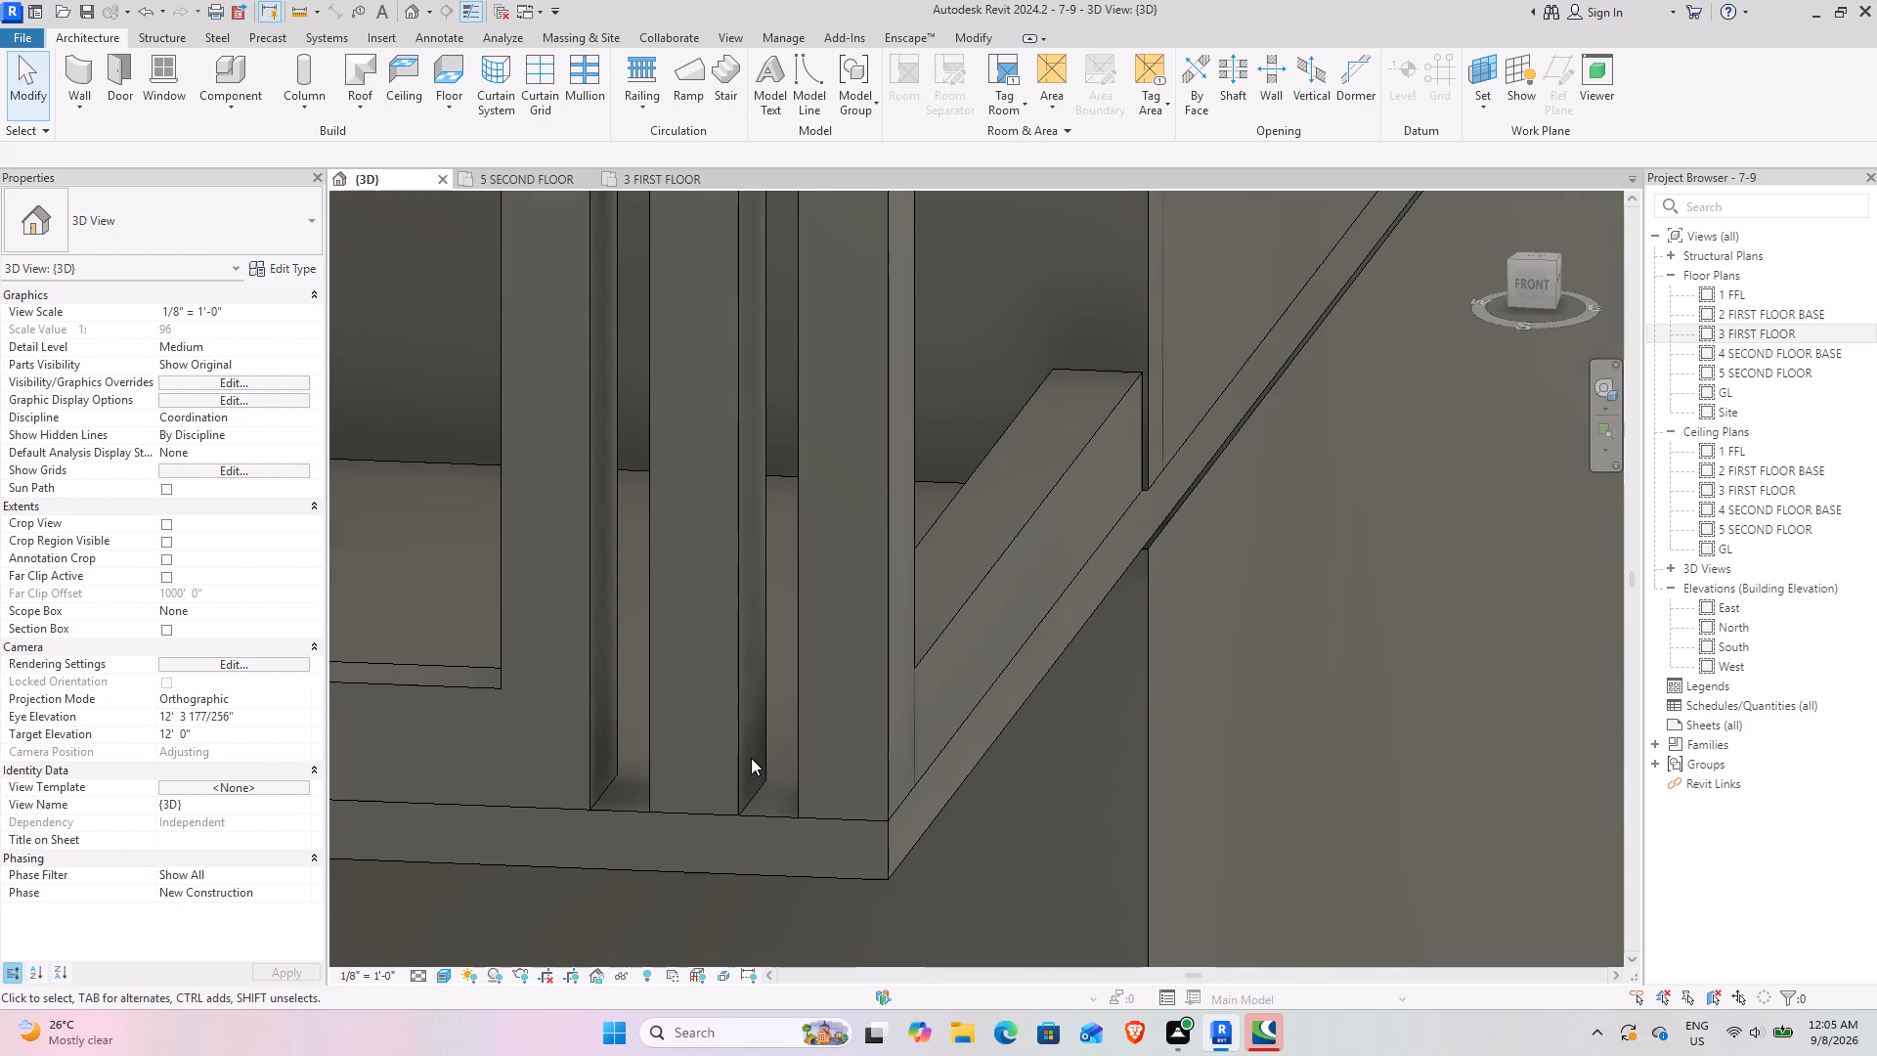
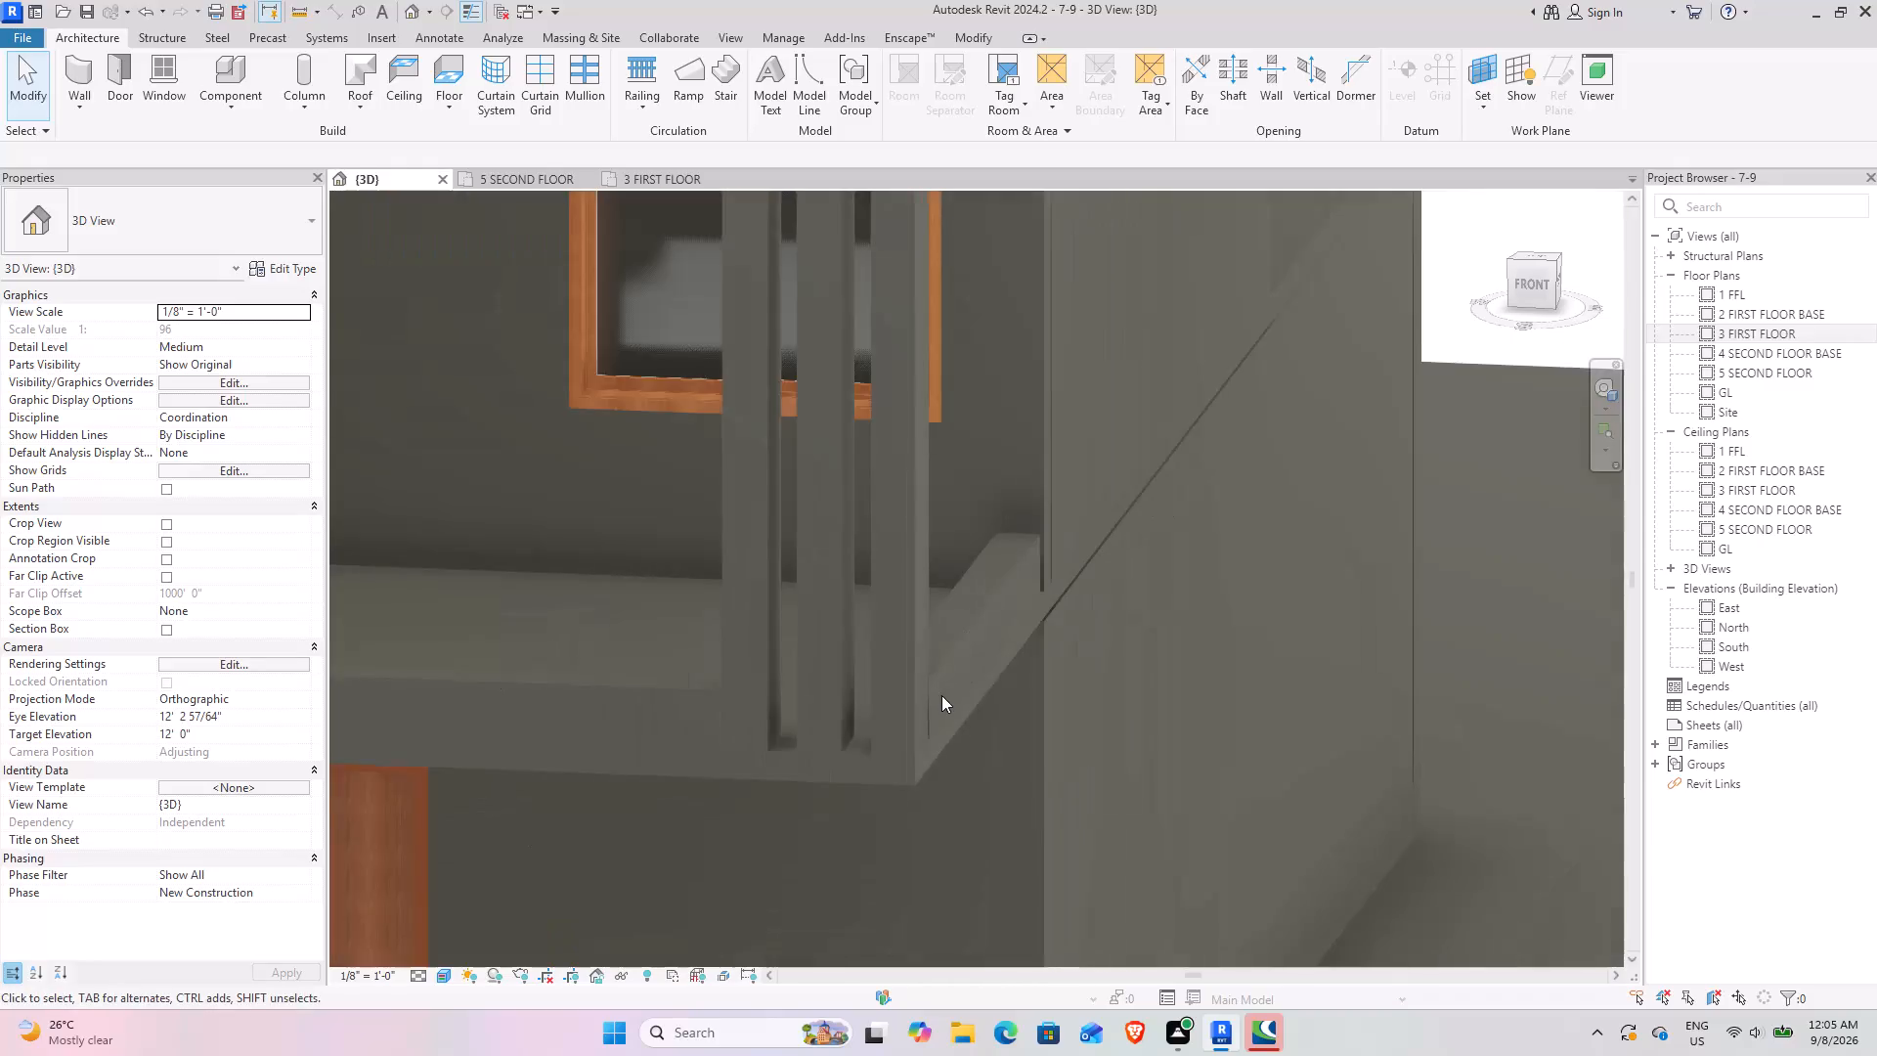
In the 3 FIRST FLOOR plan, pull the front low wall's end away from the house wall, leaving it 6' 11" long.
middle_click_drag(994, 723, 751, 711, "shift")
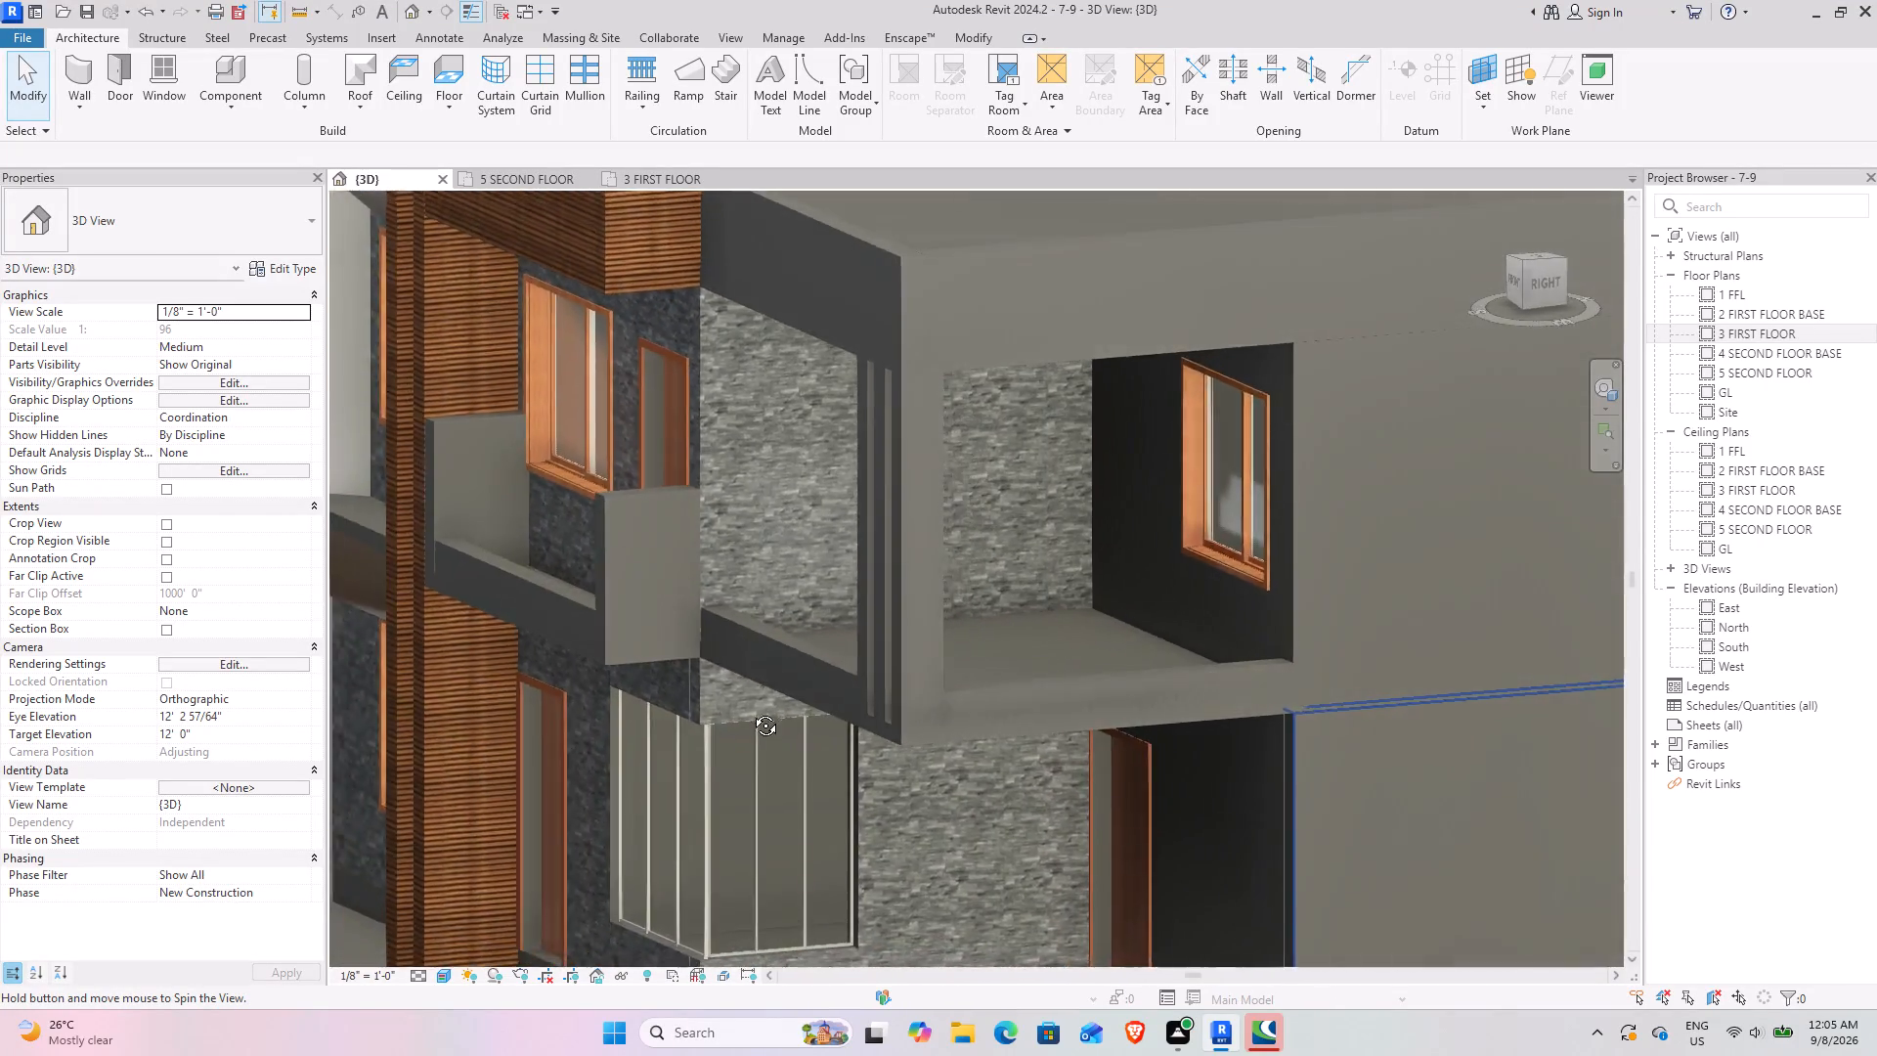
middle_click_drag(751, 711, 777, 757, "shift")
scroll(785, 757, "down", 6)
middle_click_drag(899, 803, 794, 660, "shift")
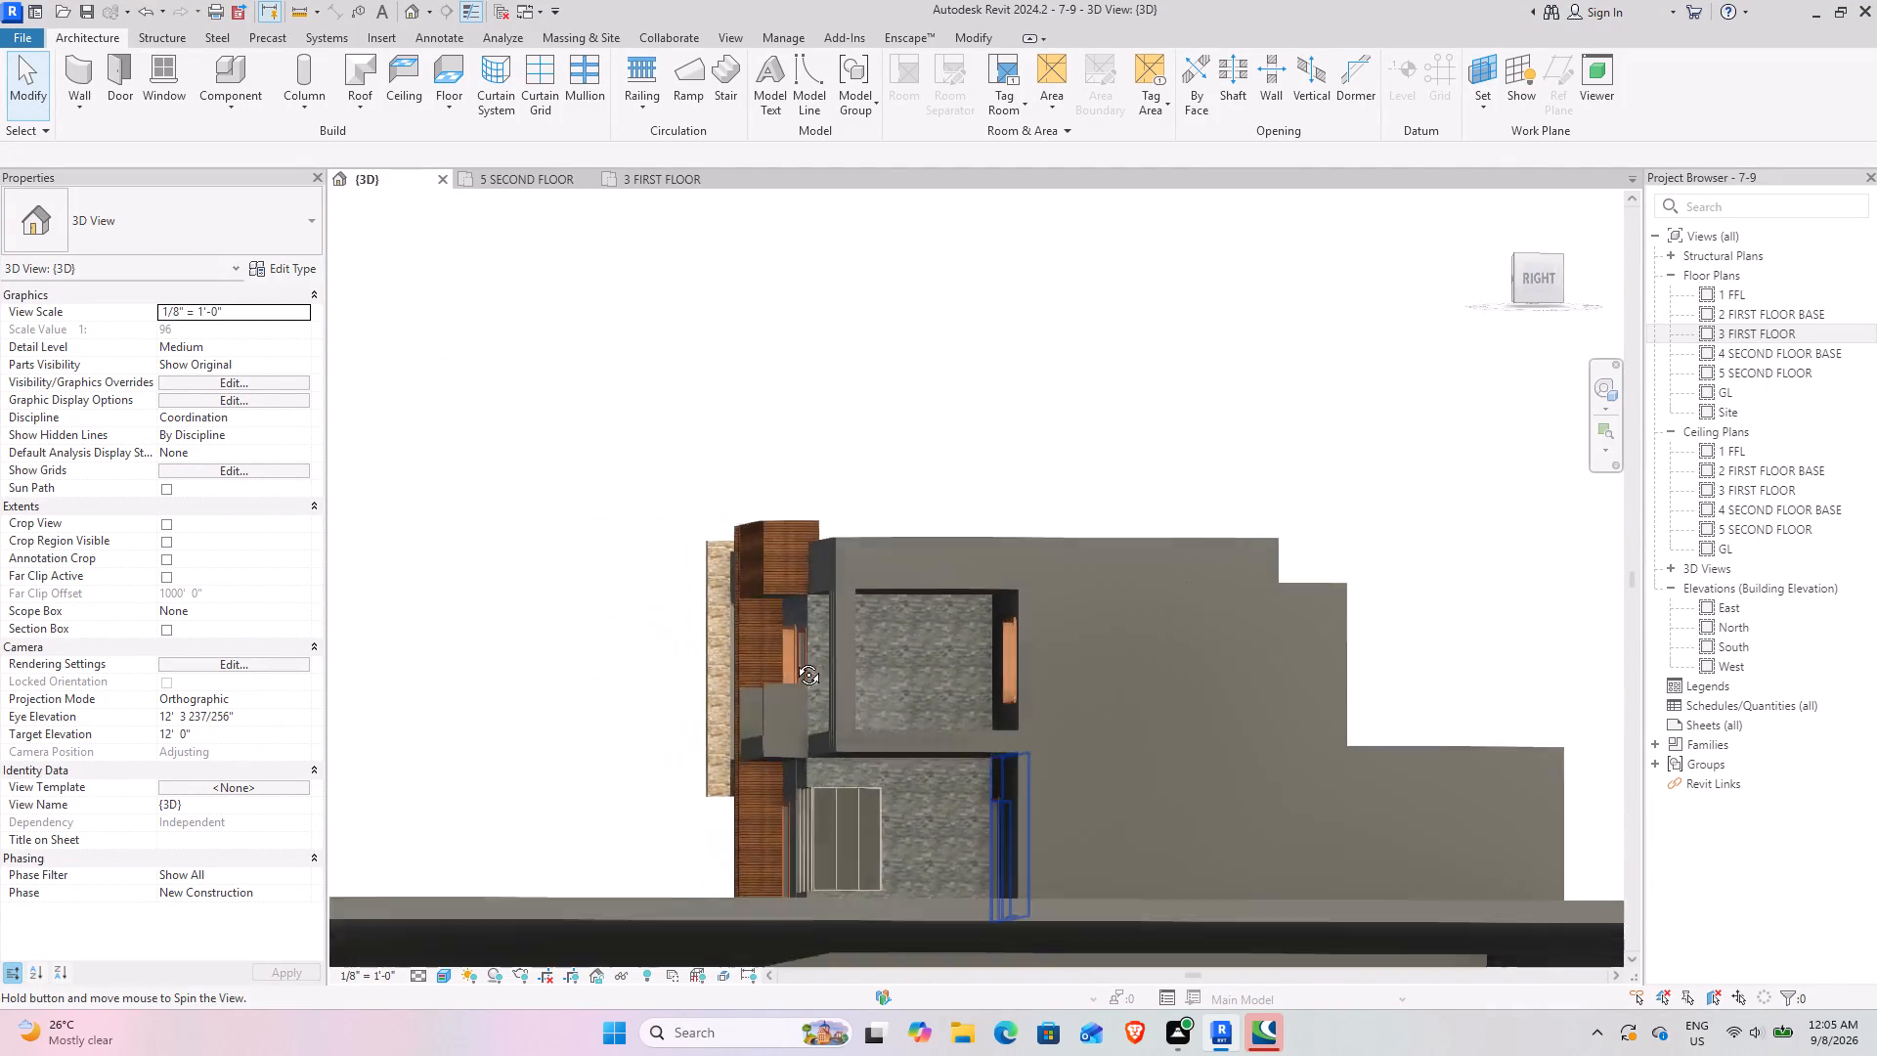
middle_click_drag(794, 660, 1038, 785, "shift")
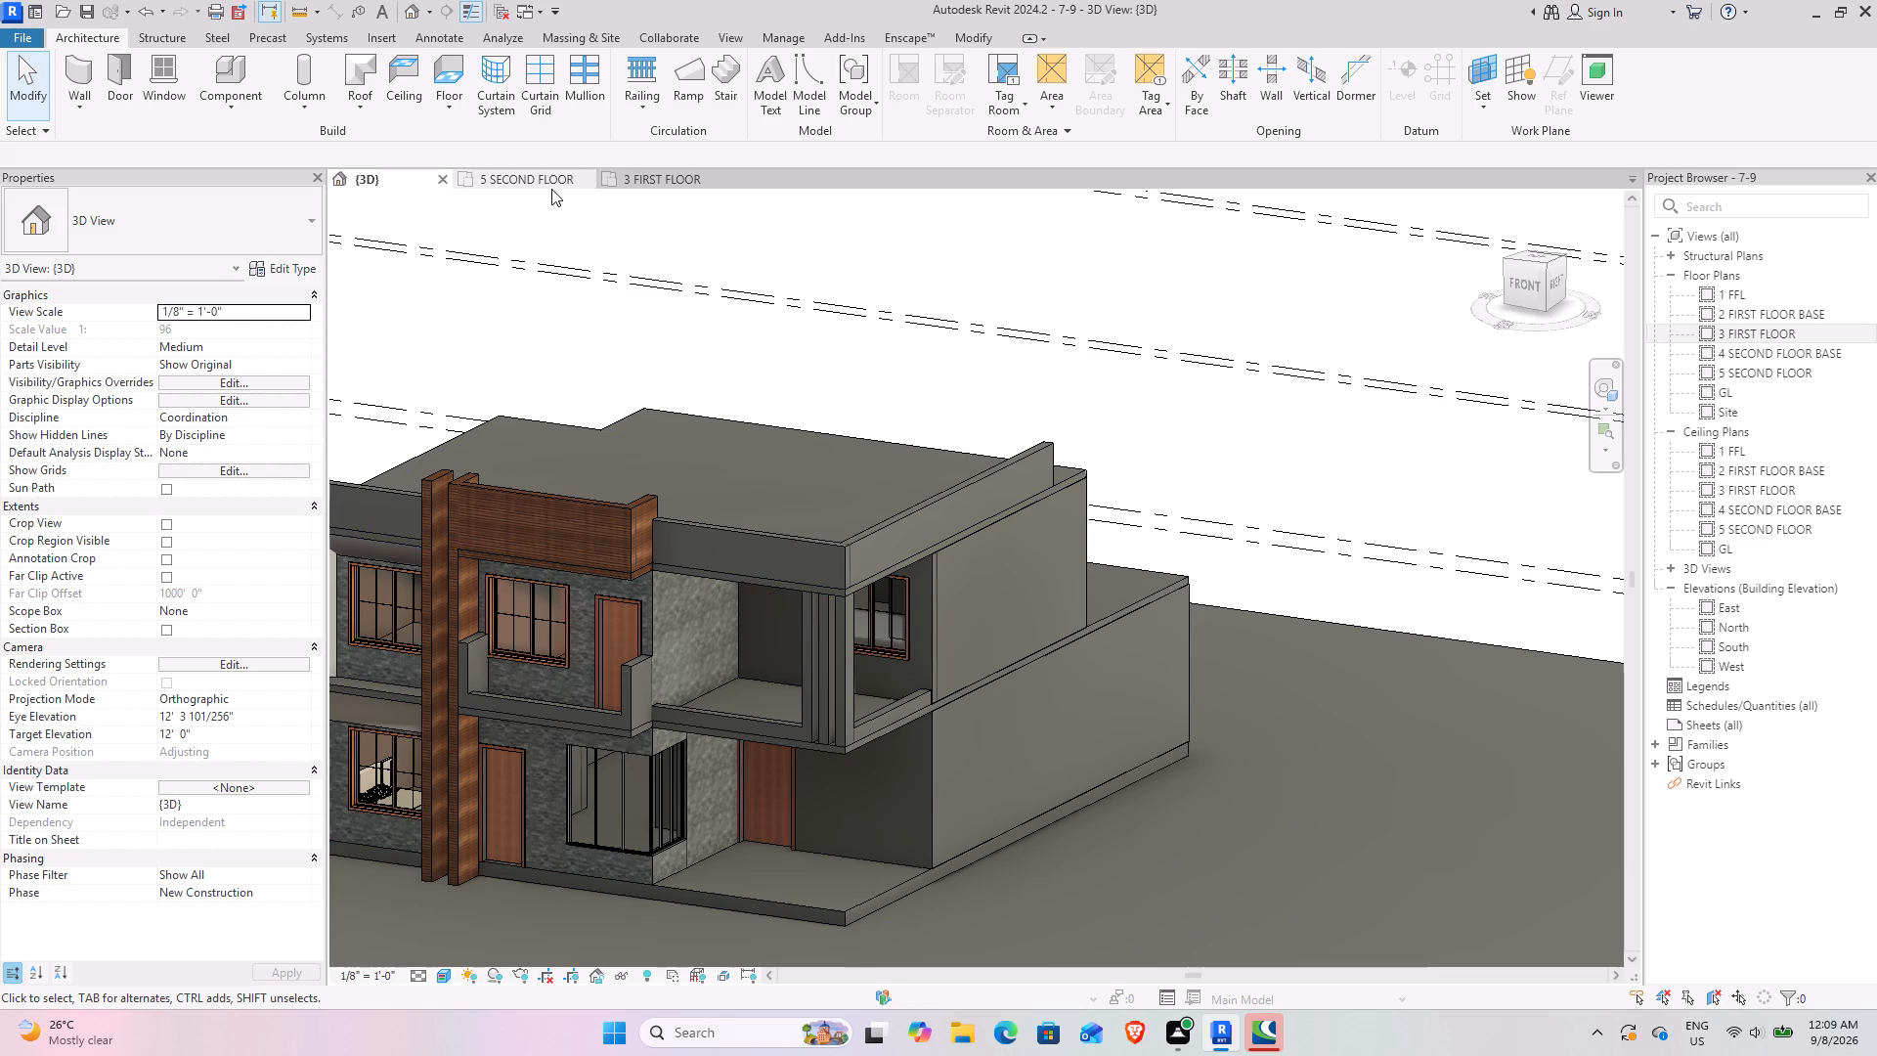
left_click(639, 184)
scroll(674, 594, "down", 4)
middle_click_drag(596, 648, 902, 507)
scroll(735, 646, "up", 7)
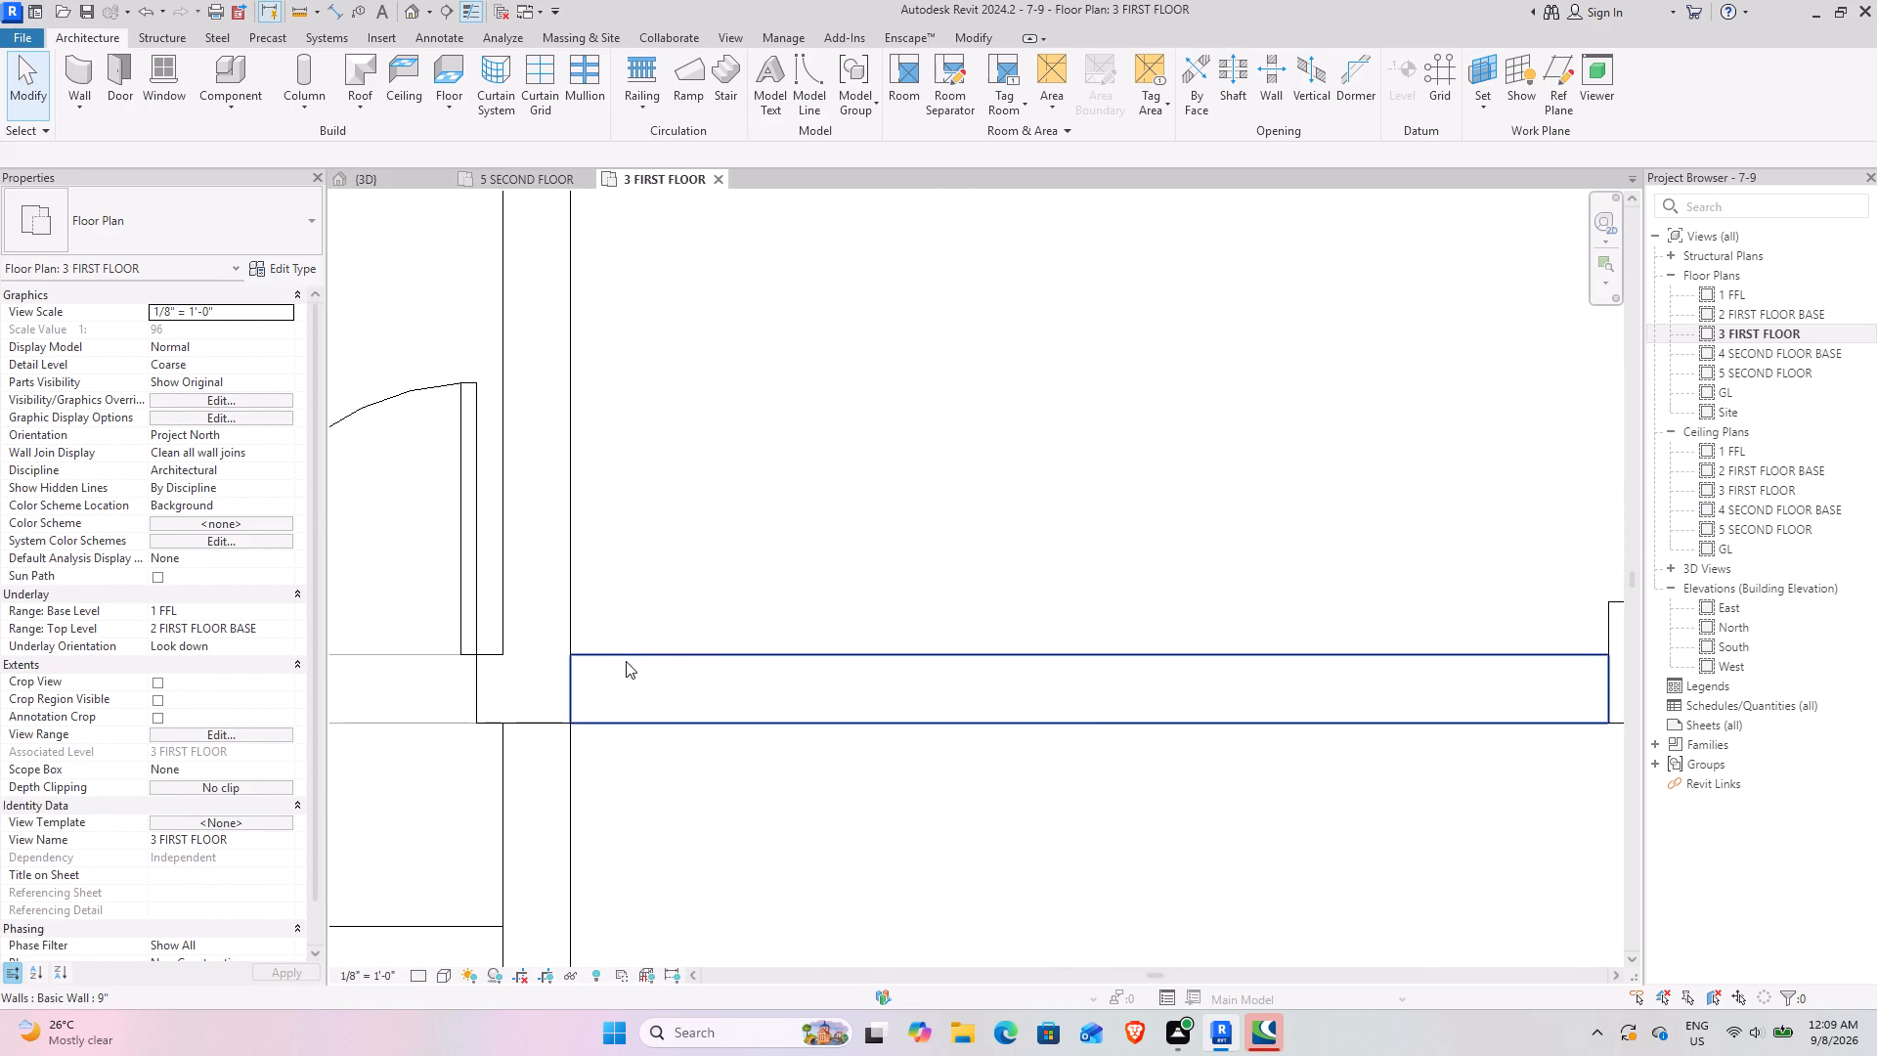
left_click(626, 661)
scroll(560, 625, "up", 4)
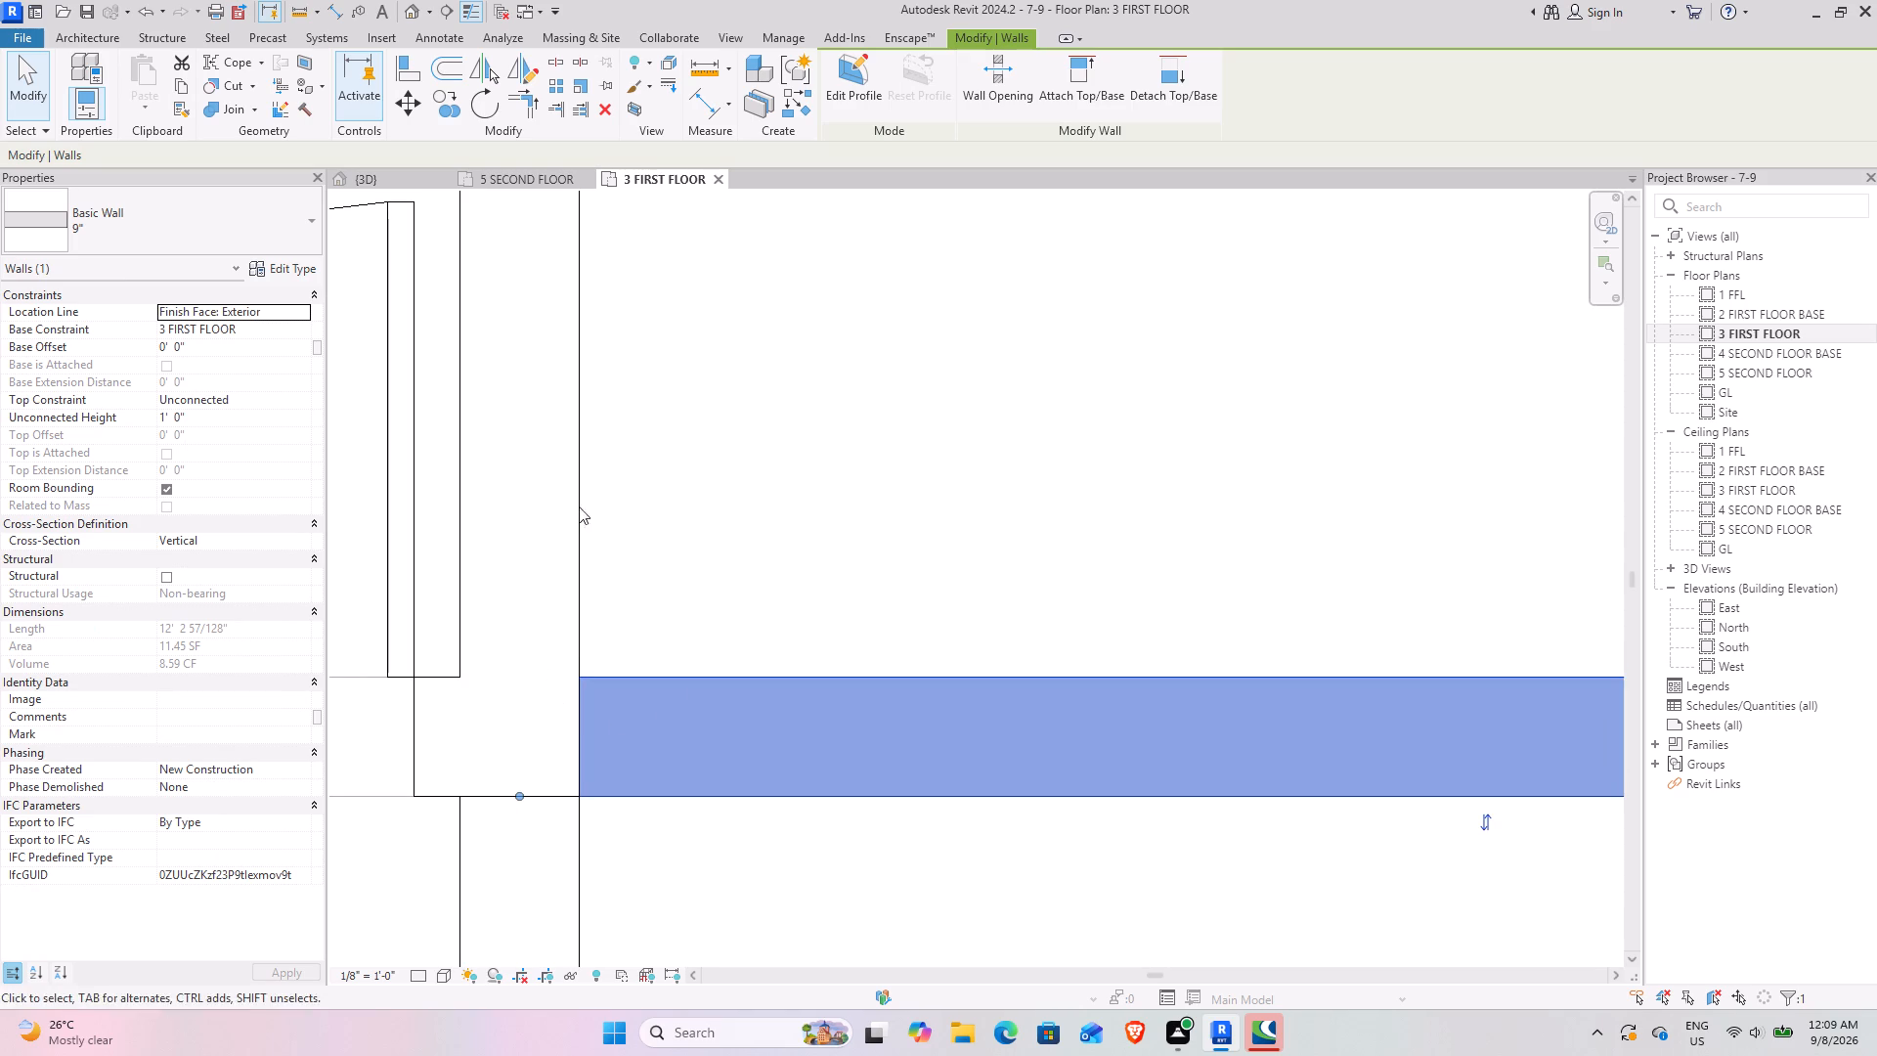
scroll(704, 344, "down", 4)
middle_click_drag(752, 386, 519, 442)
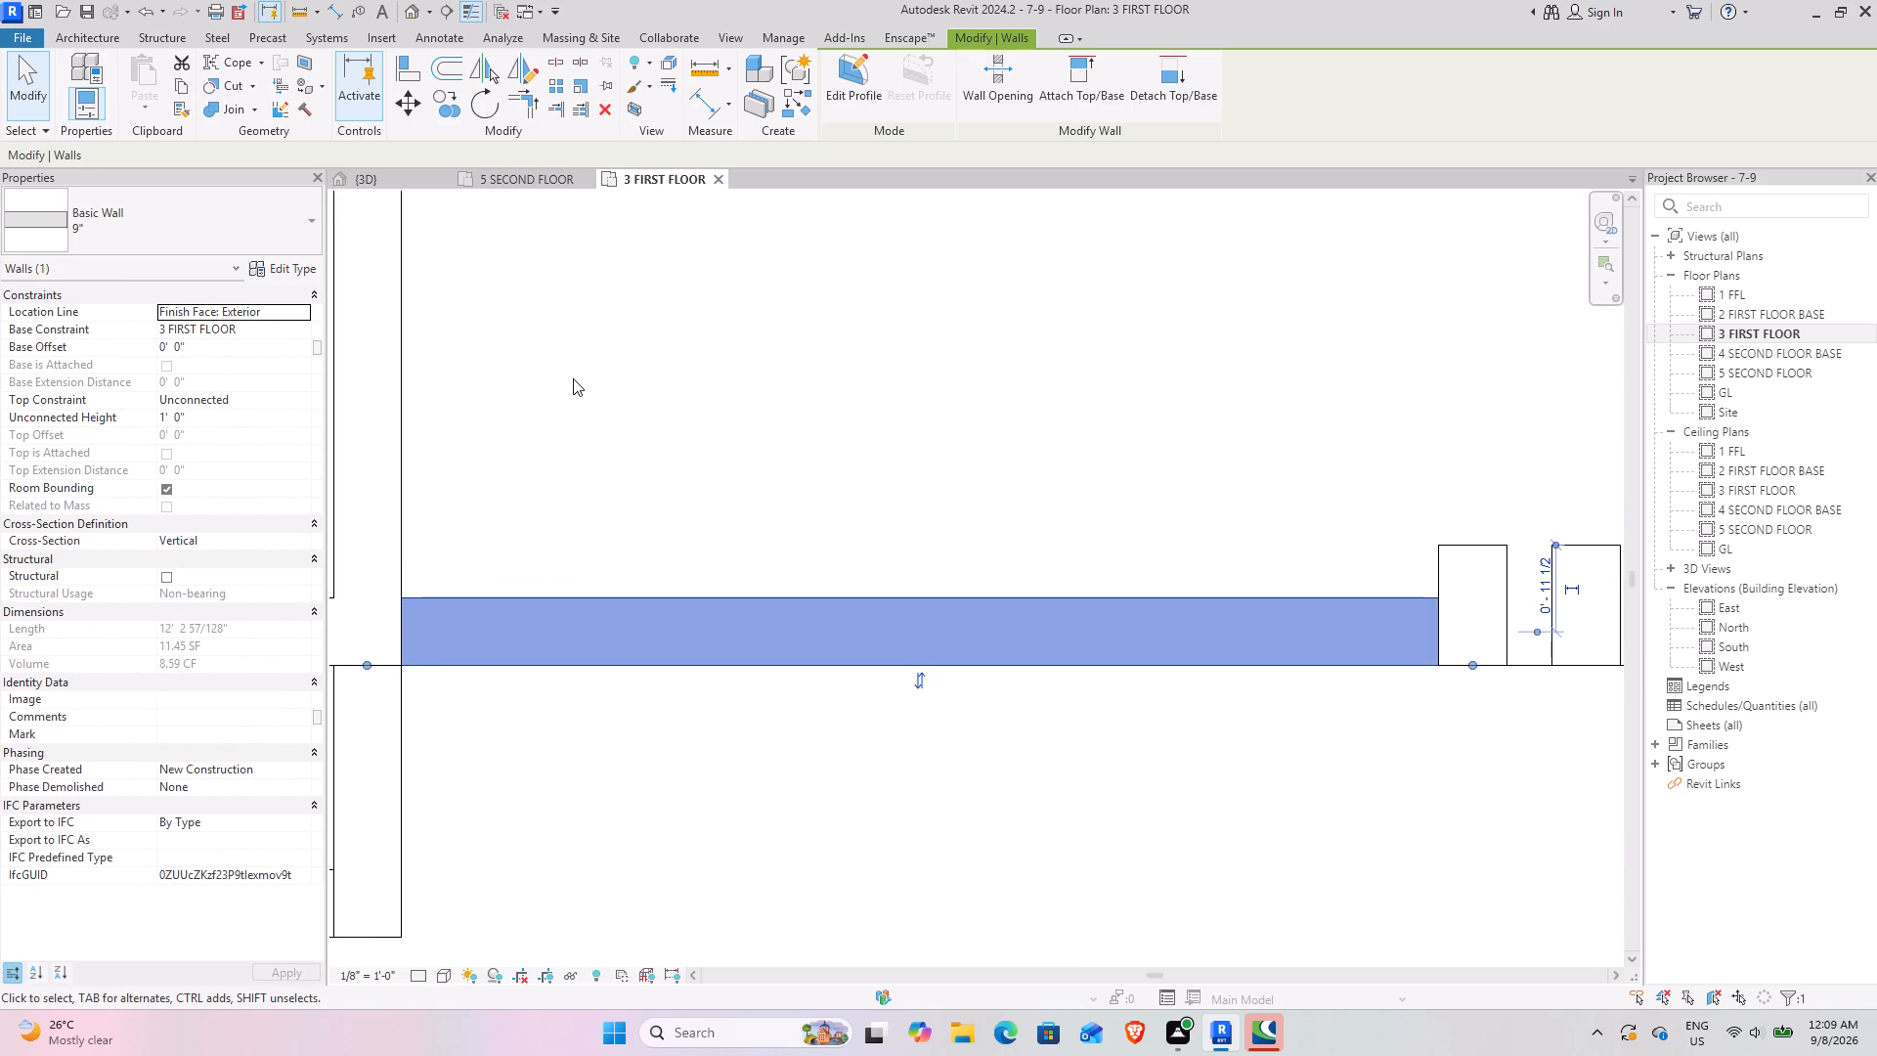
scroll(573, 378, "down", 2)
middle_click_drag(573, 378, 604, 378)
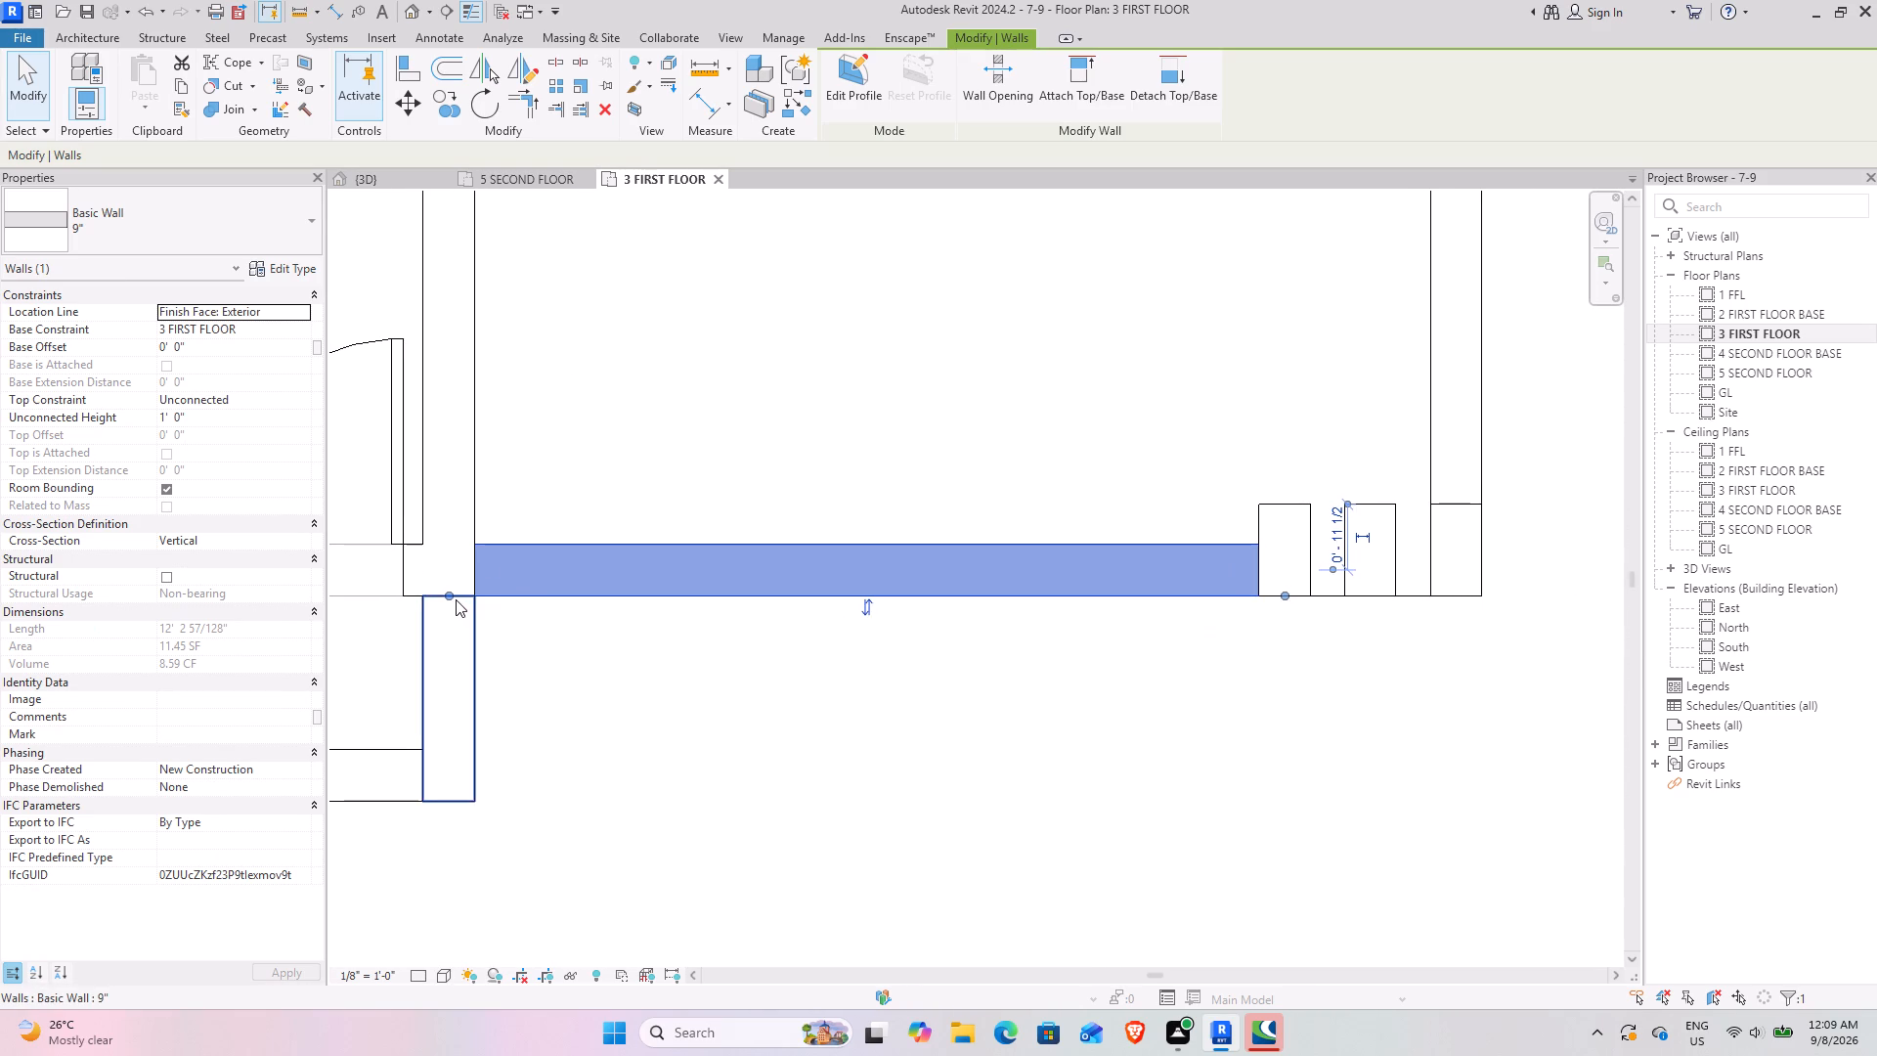
left_click_drag(447, 591, 740, 596)
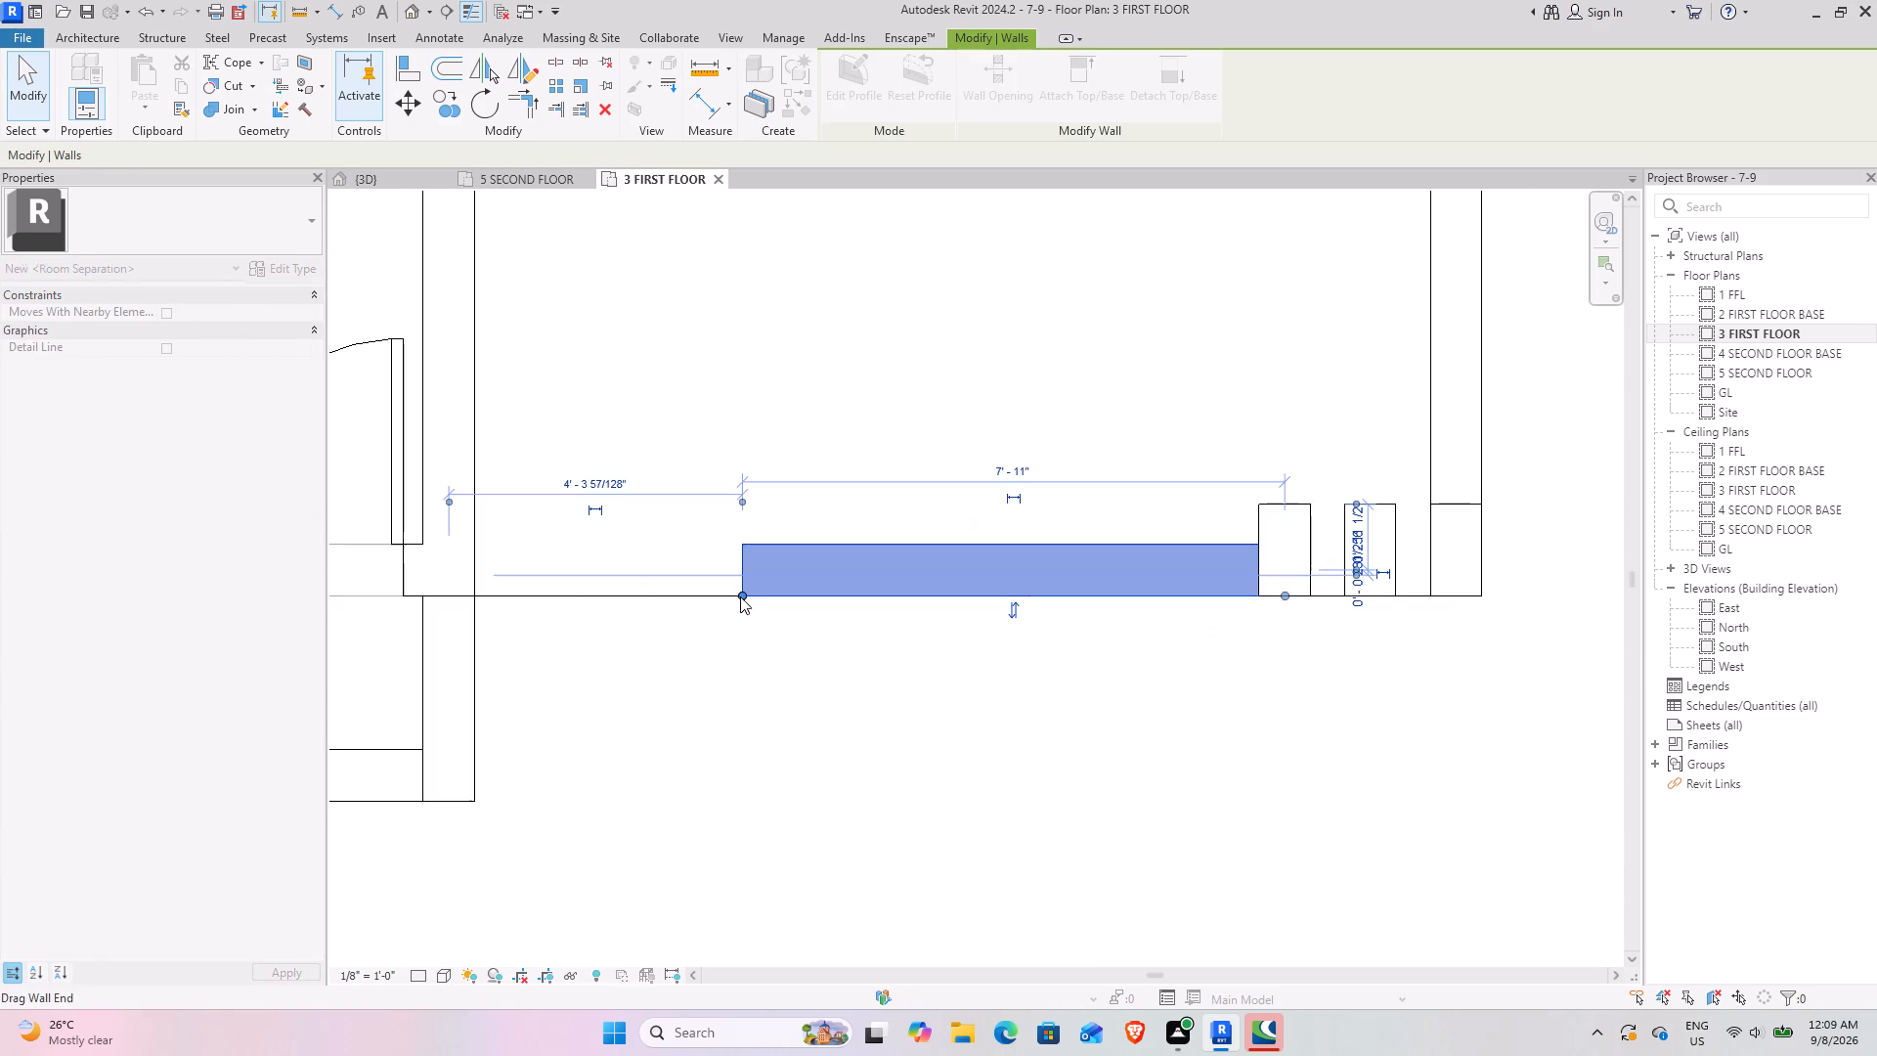
left_click_drag(738, 594, 808, 594)
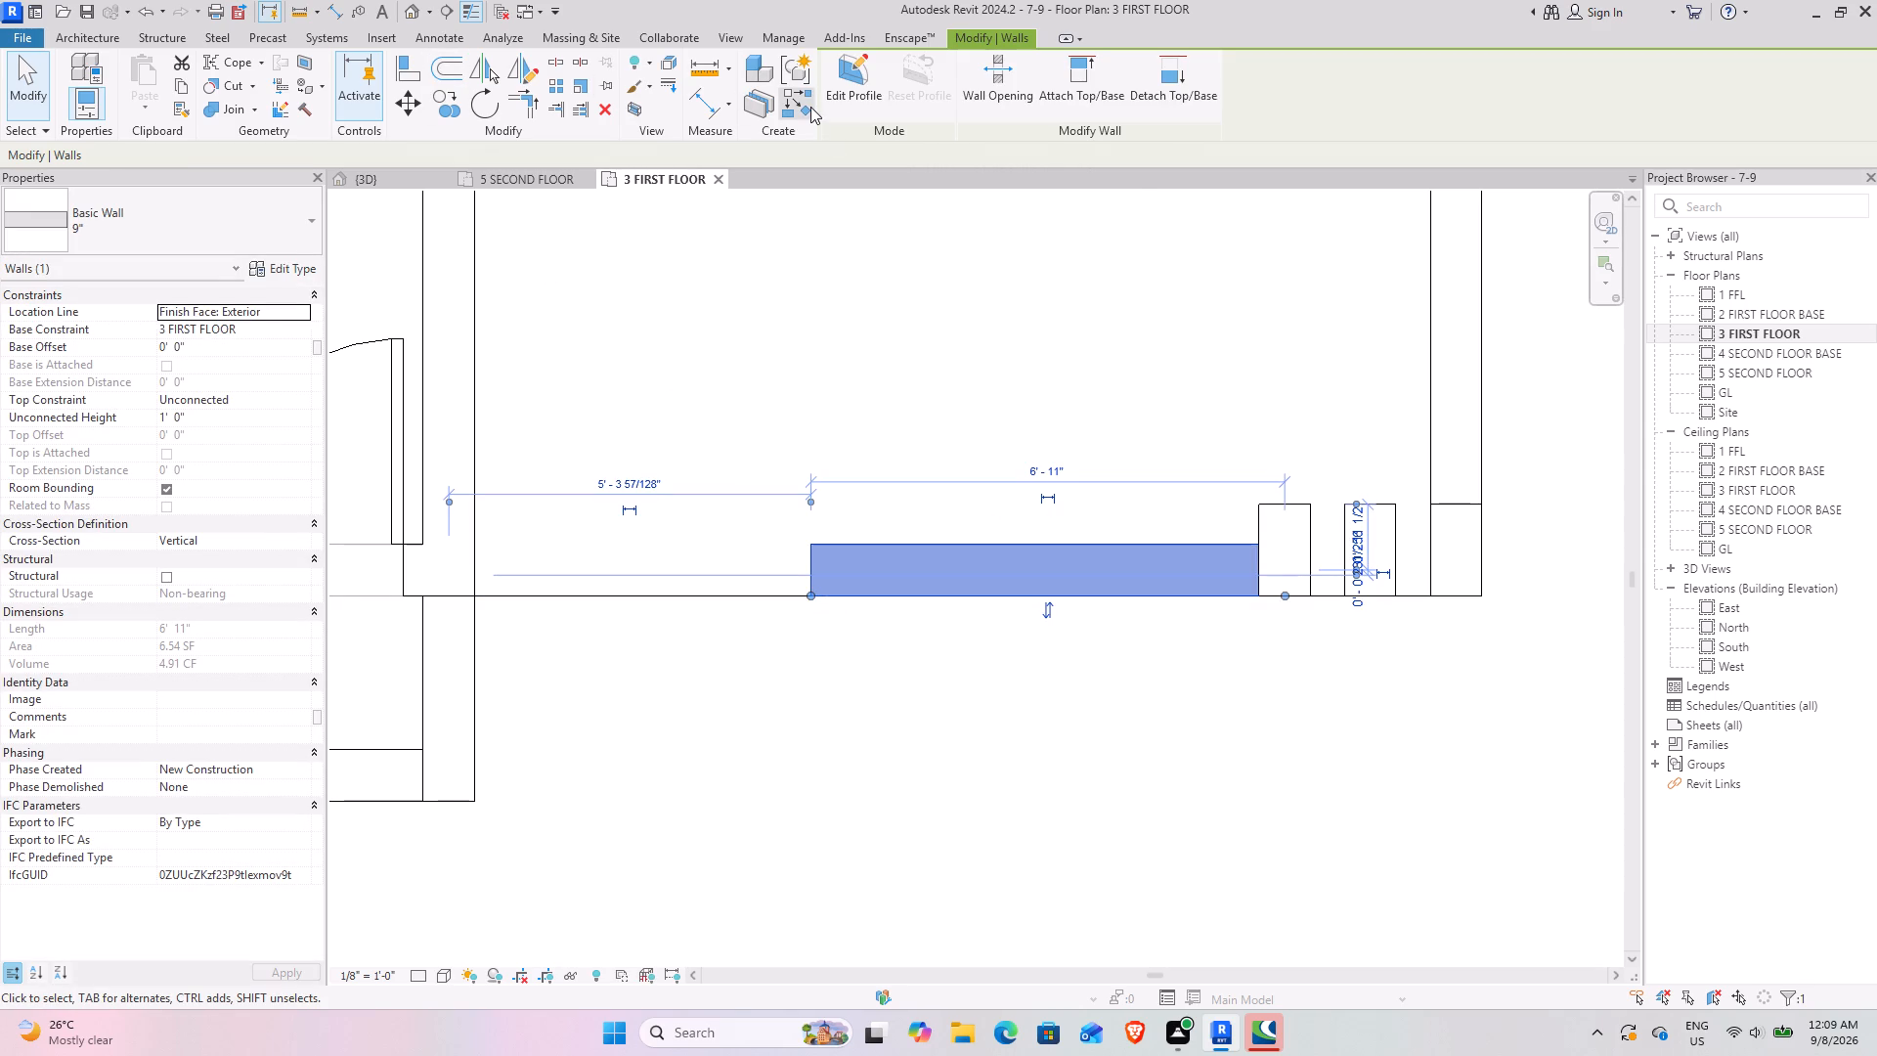
Draw a 9" wall 3' long from the house wall along the terrace's front edge, with its top at 4 SECOND FLOOR BASE.
left_click(810, 107)
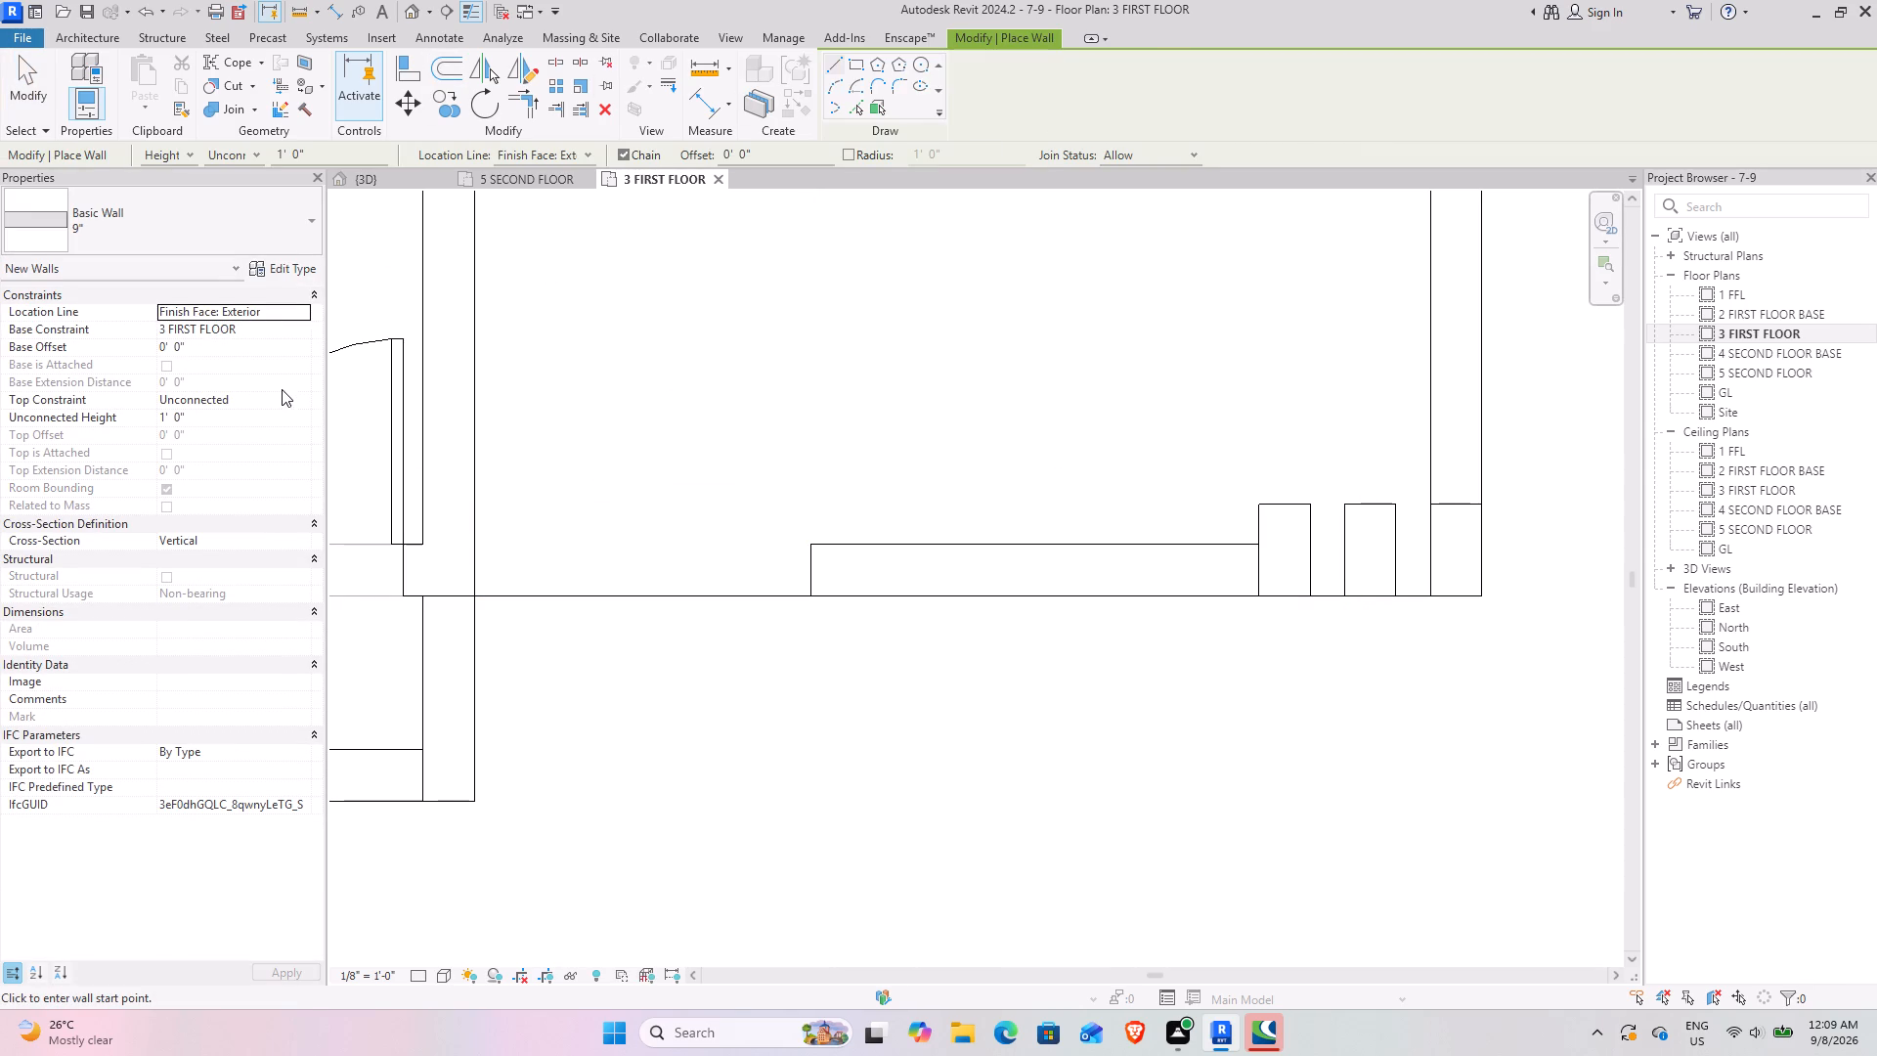
left_click(262, 427)
left_click(288, 404)
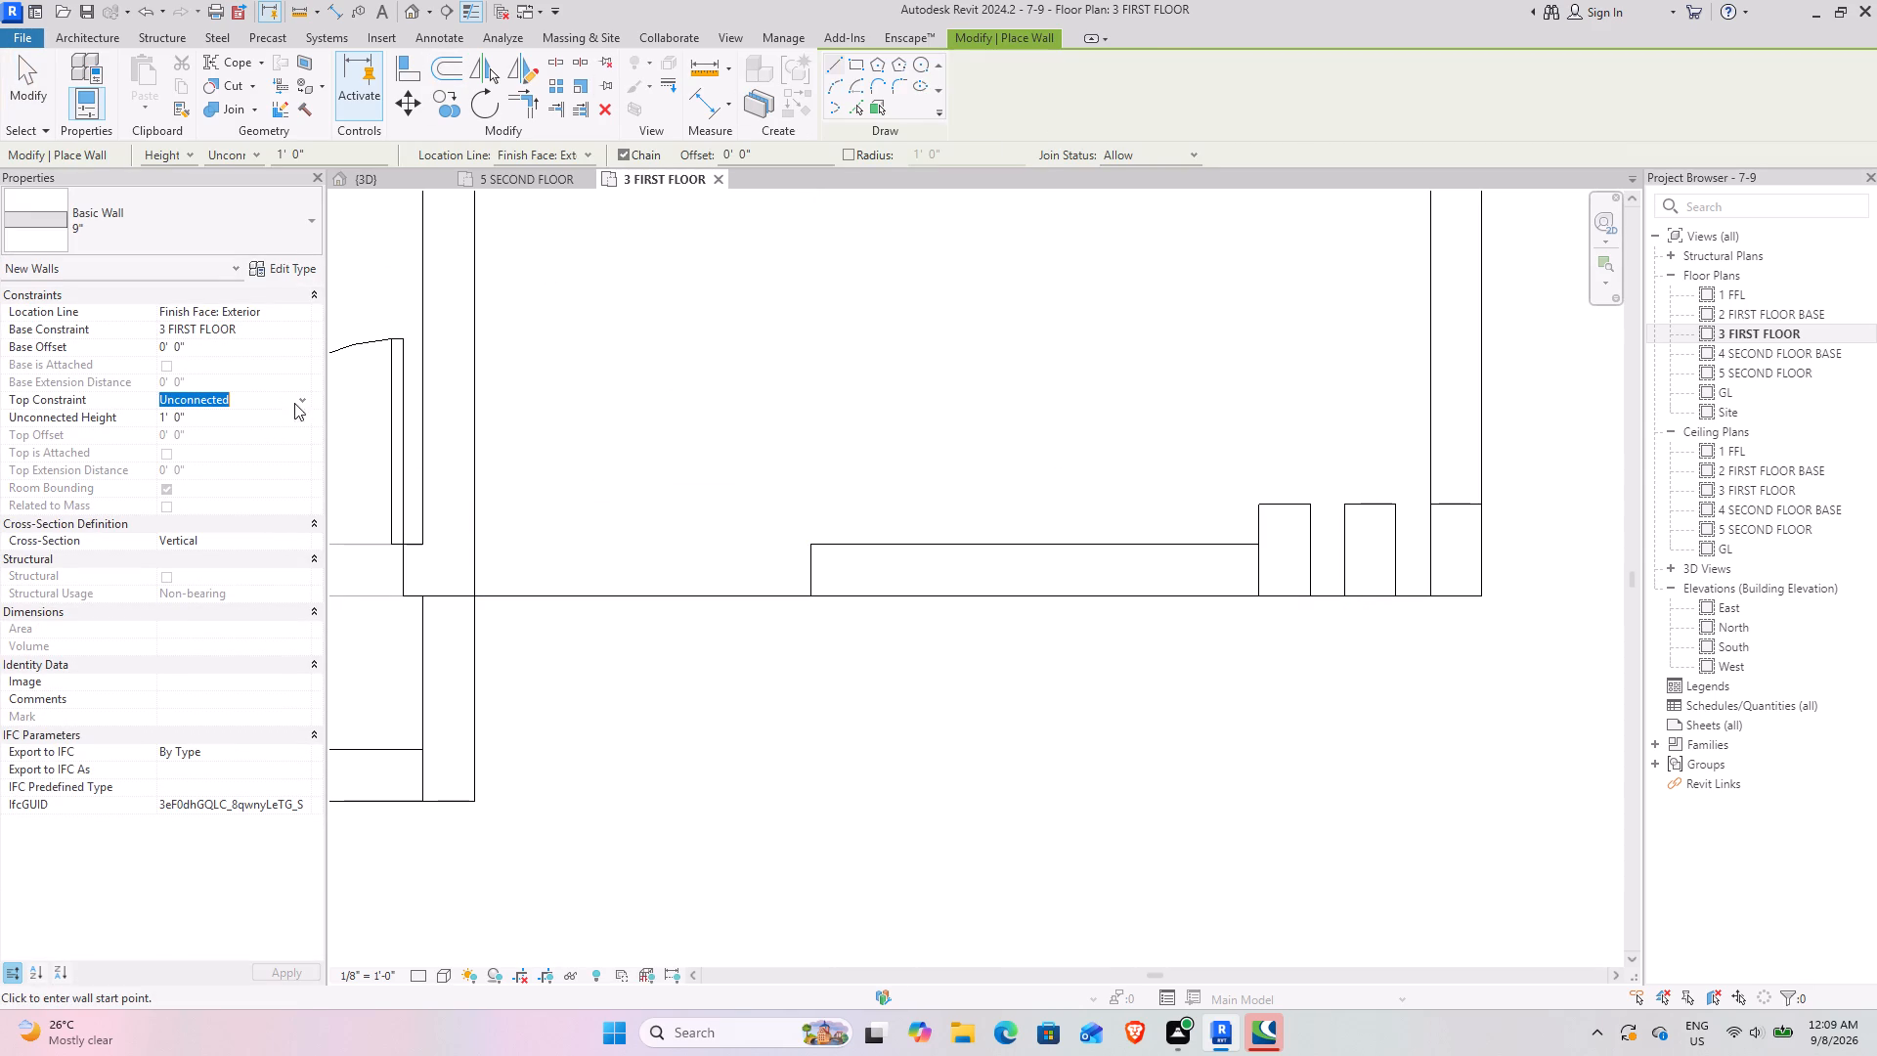
left_click(307, 400)
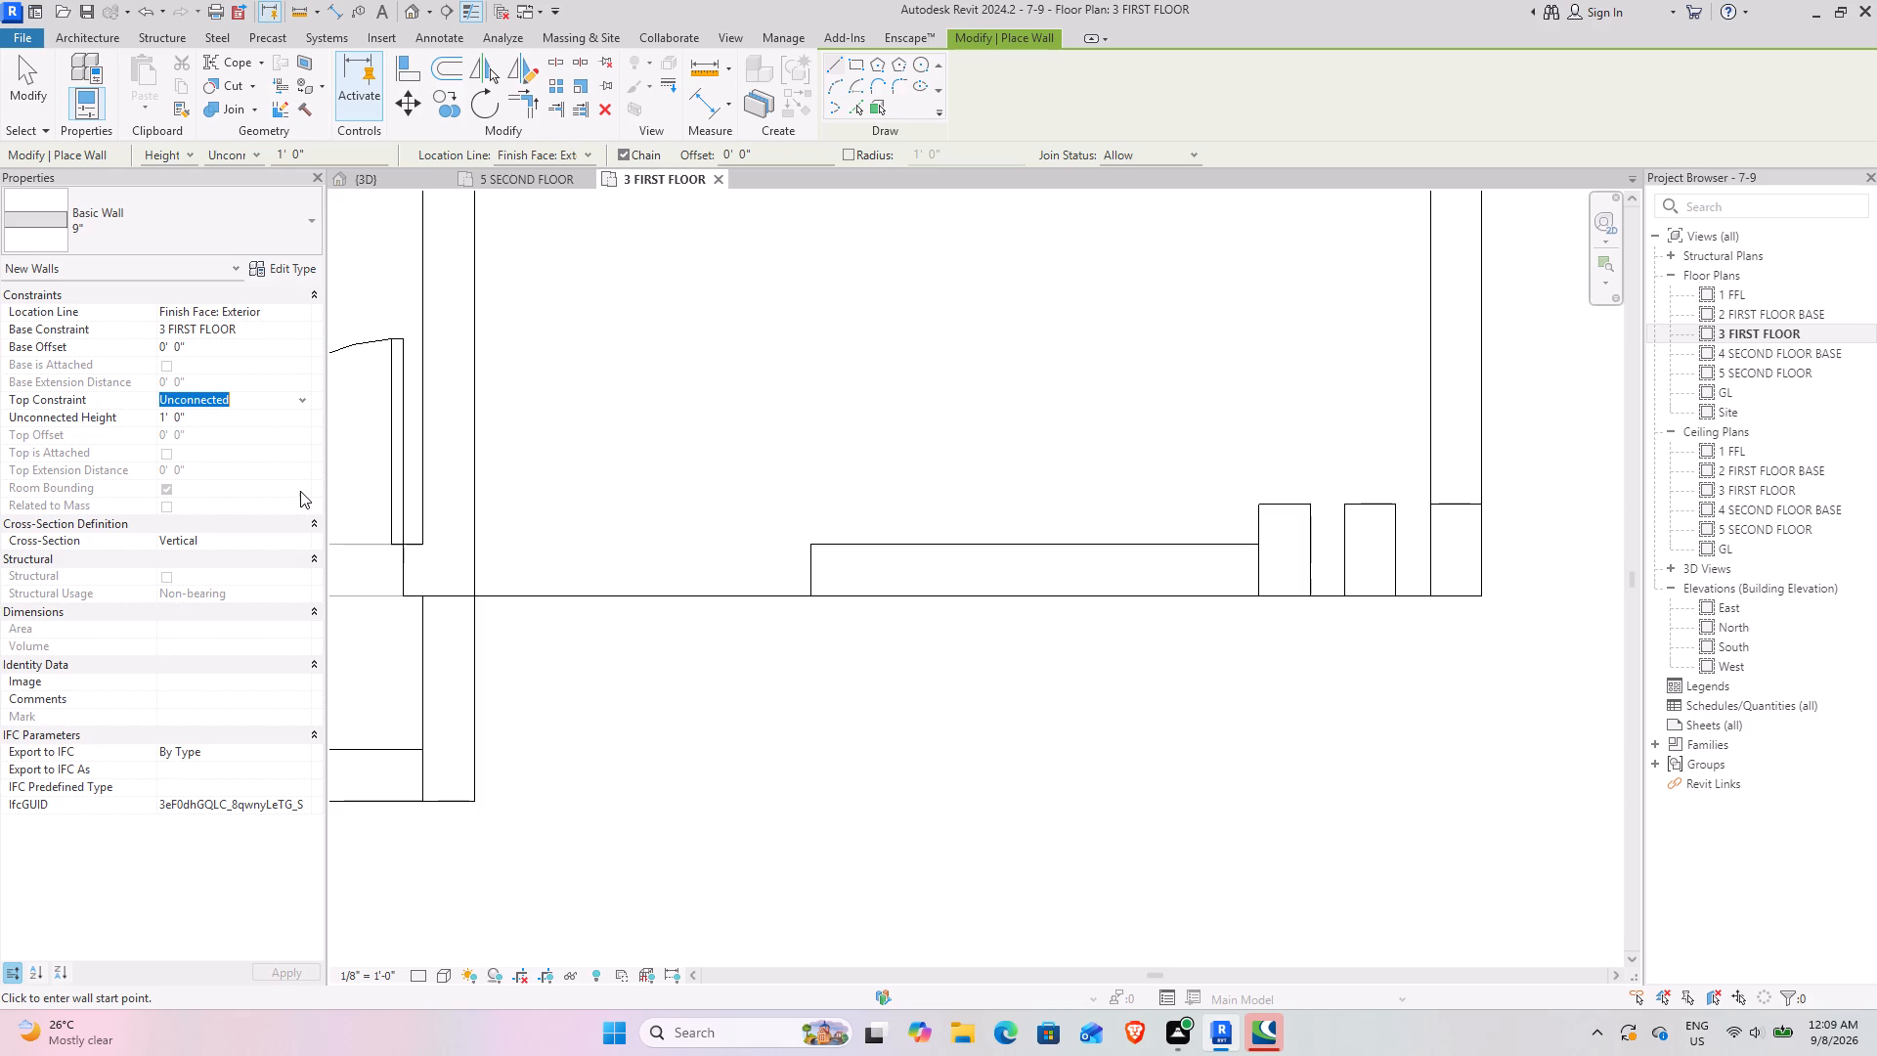
left_click(300, 491)
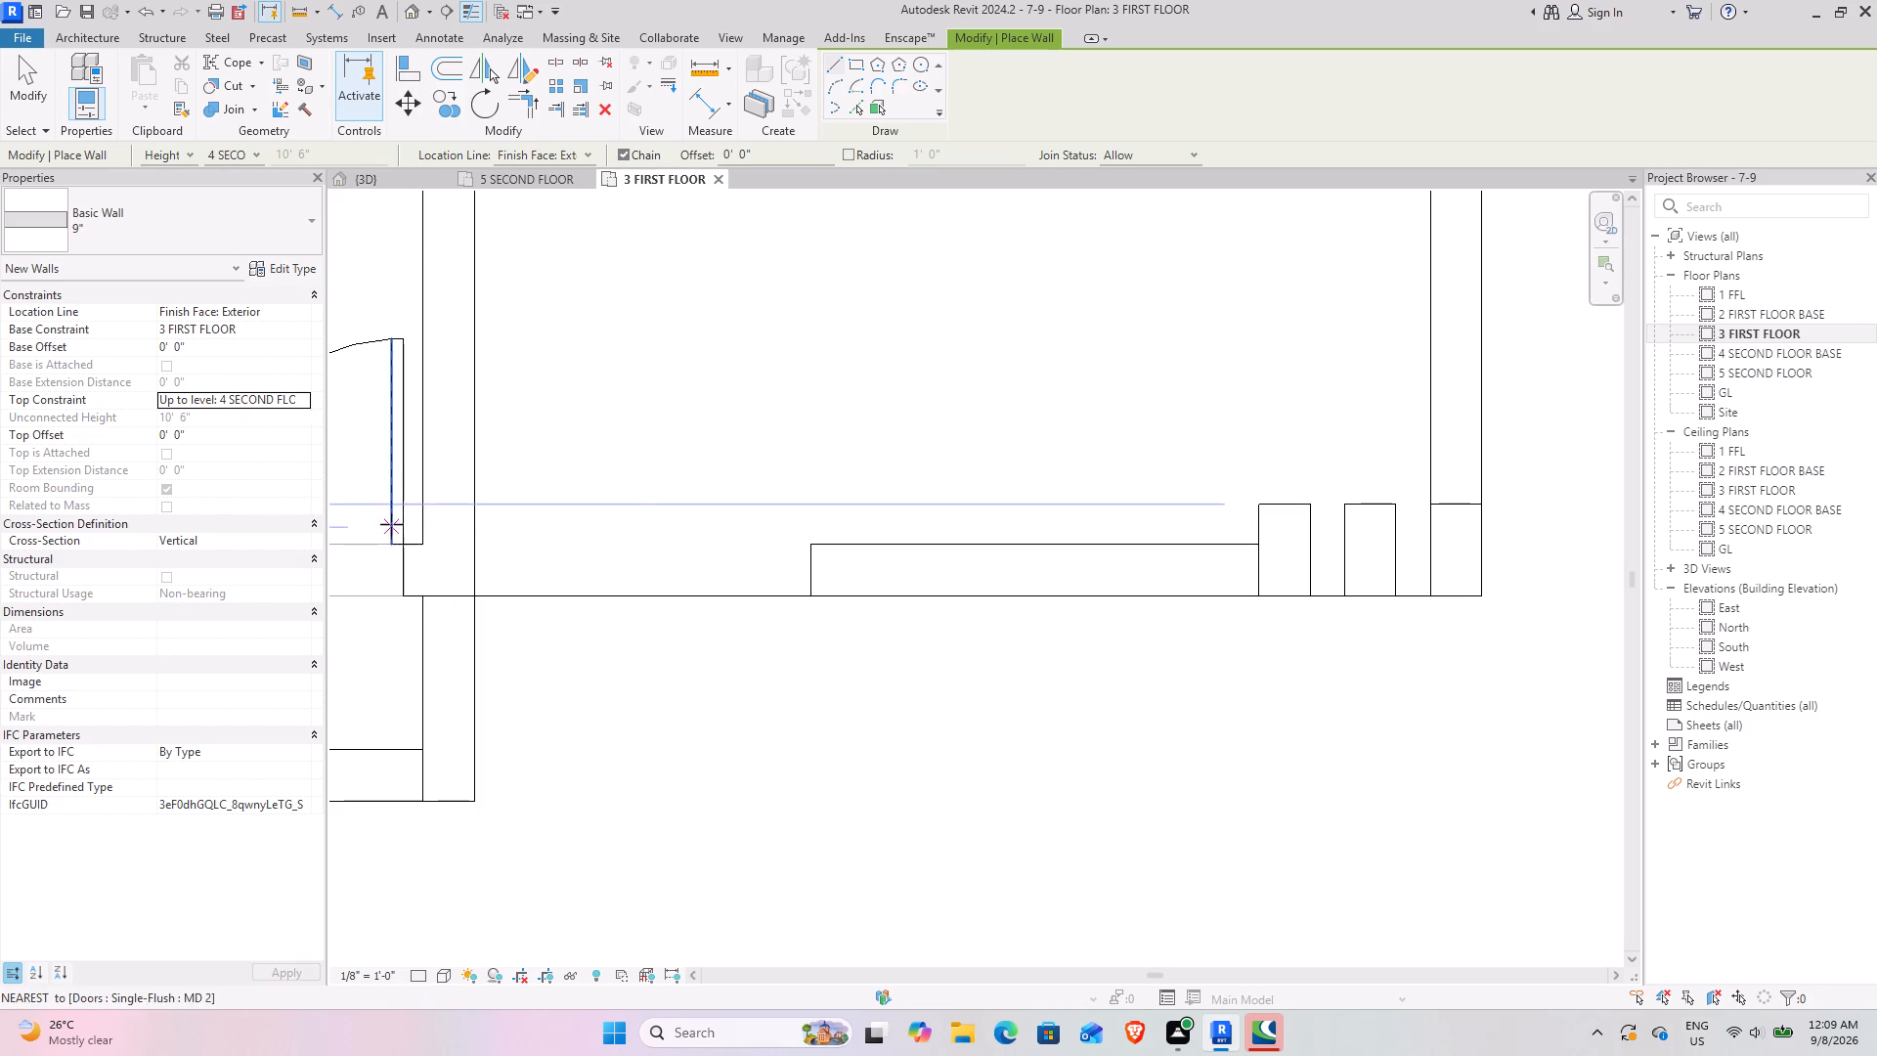
left_click(472, 594)
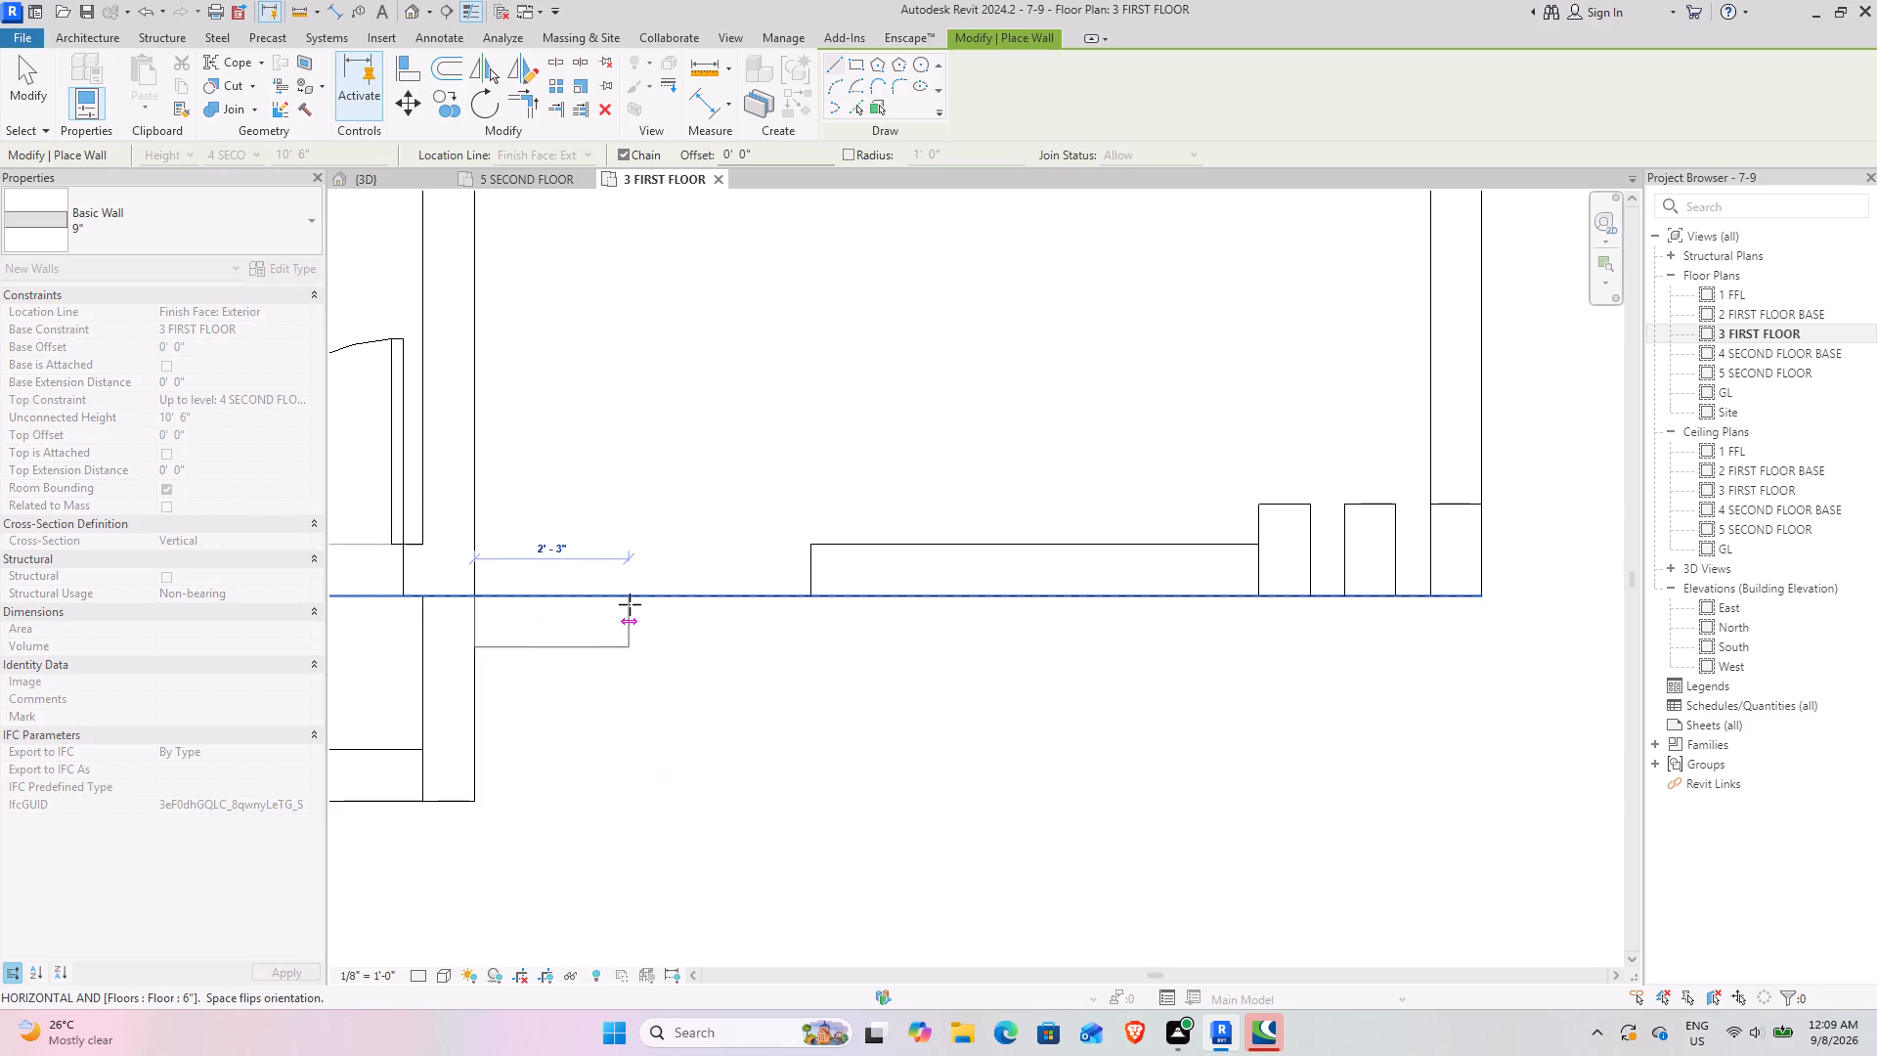
key("space")
key("3")
key("Return")
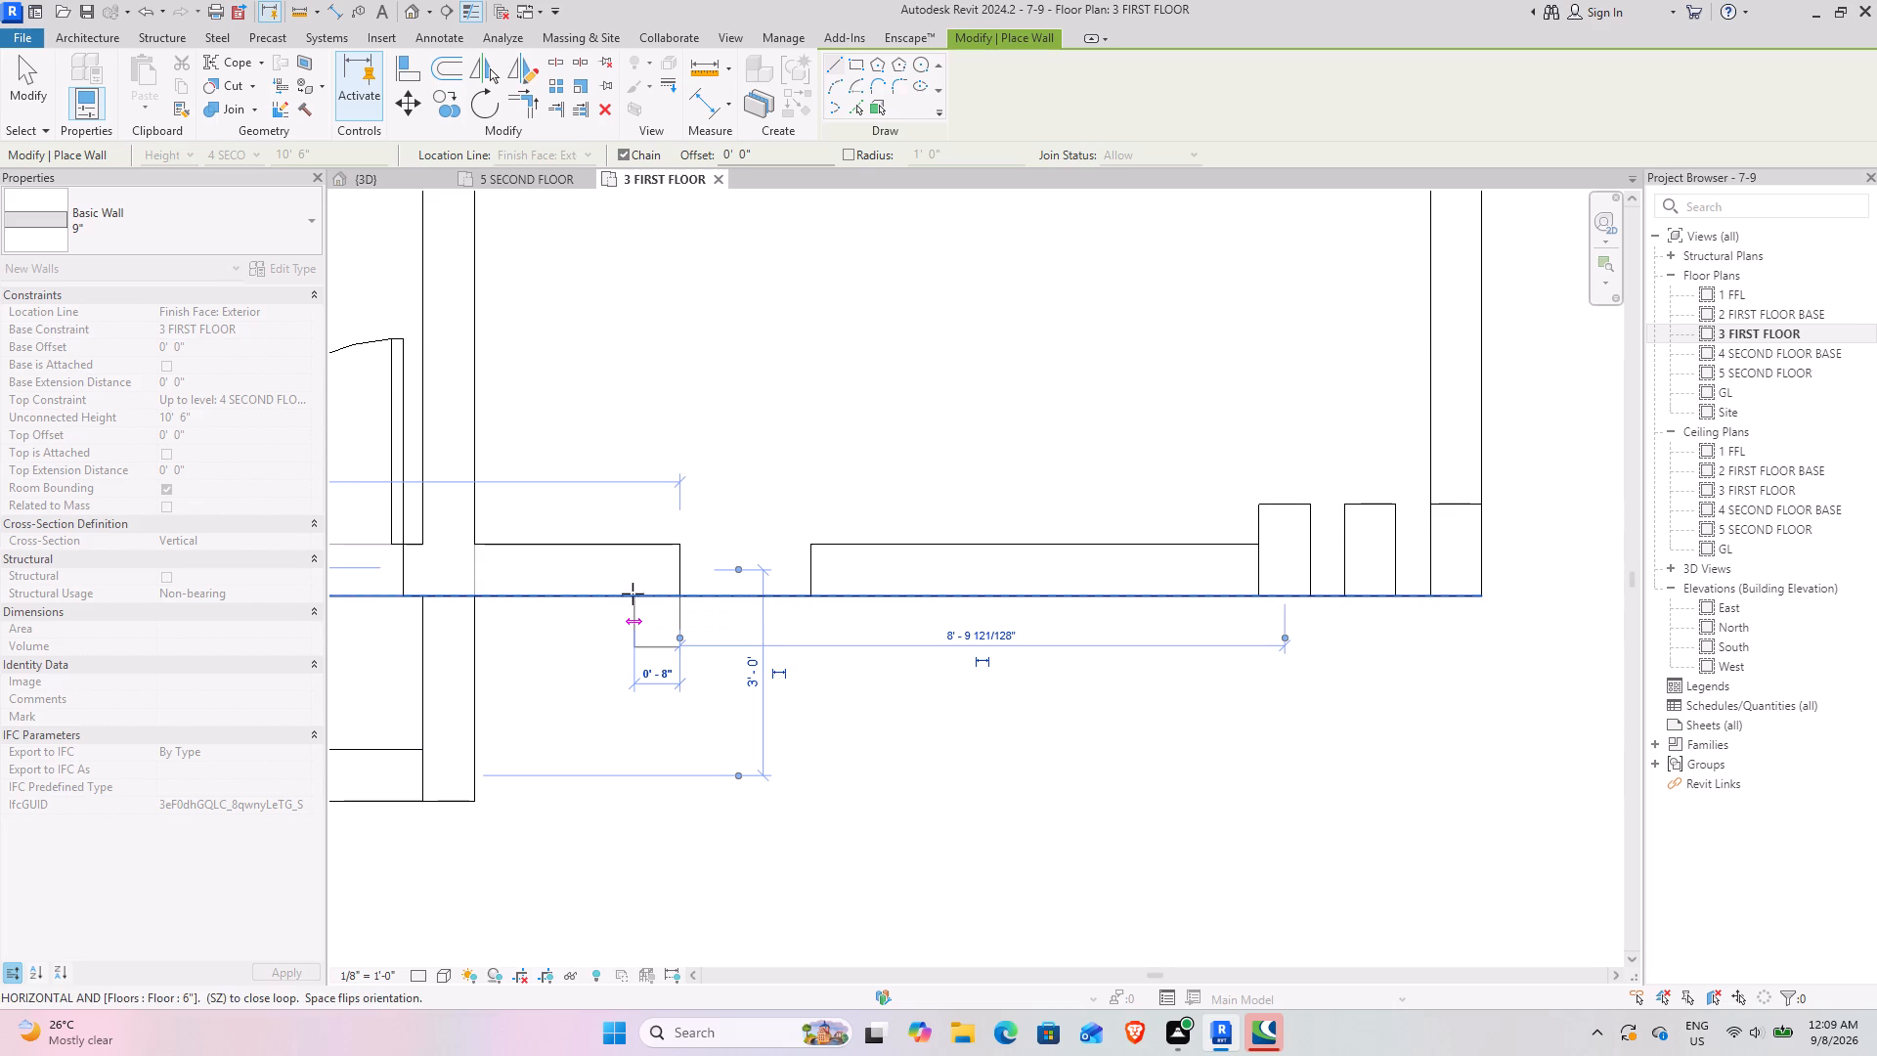
key("Escape")
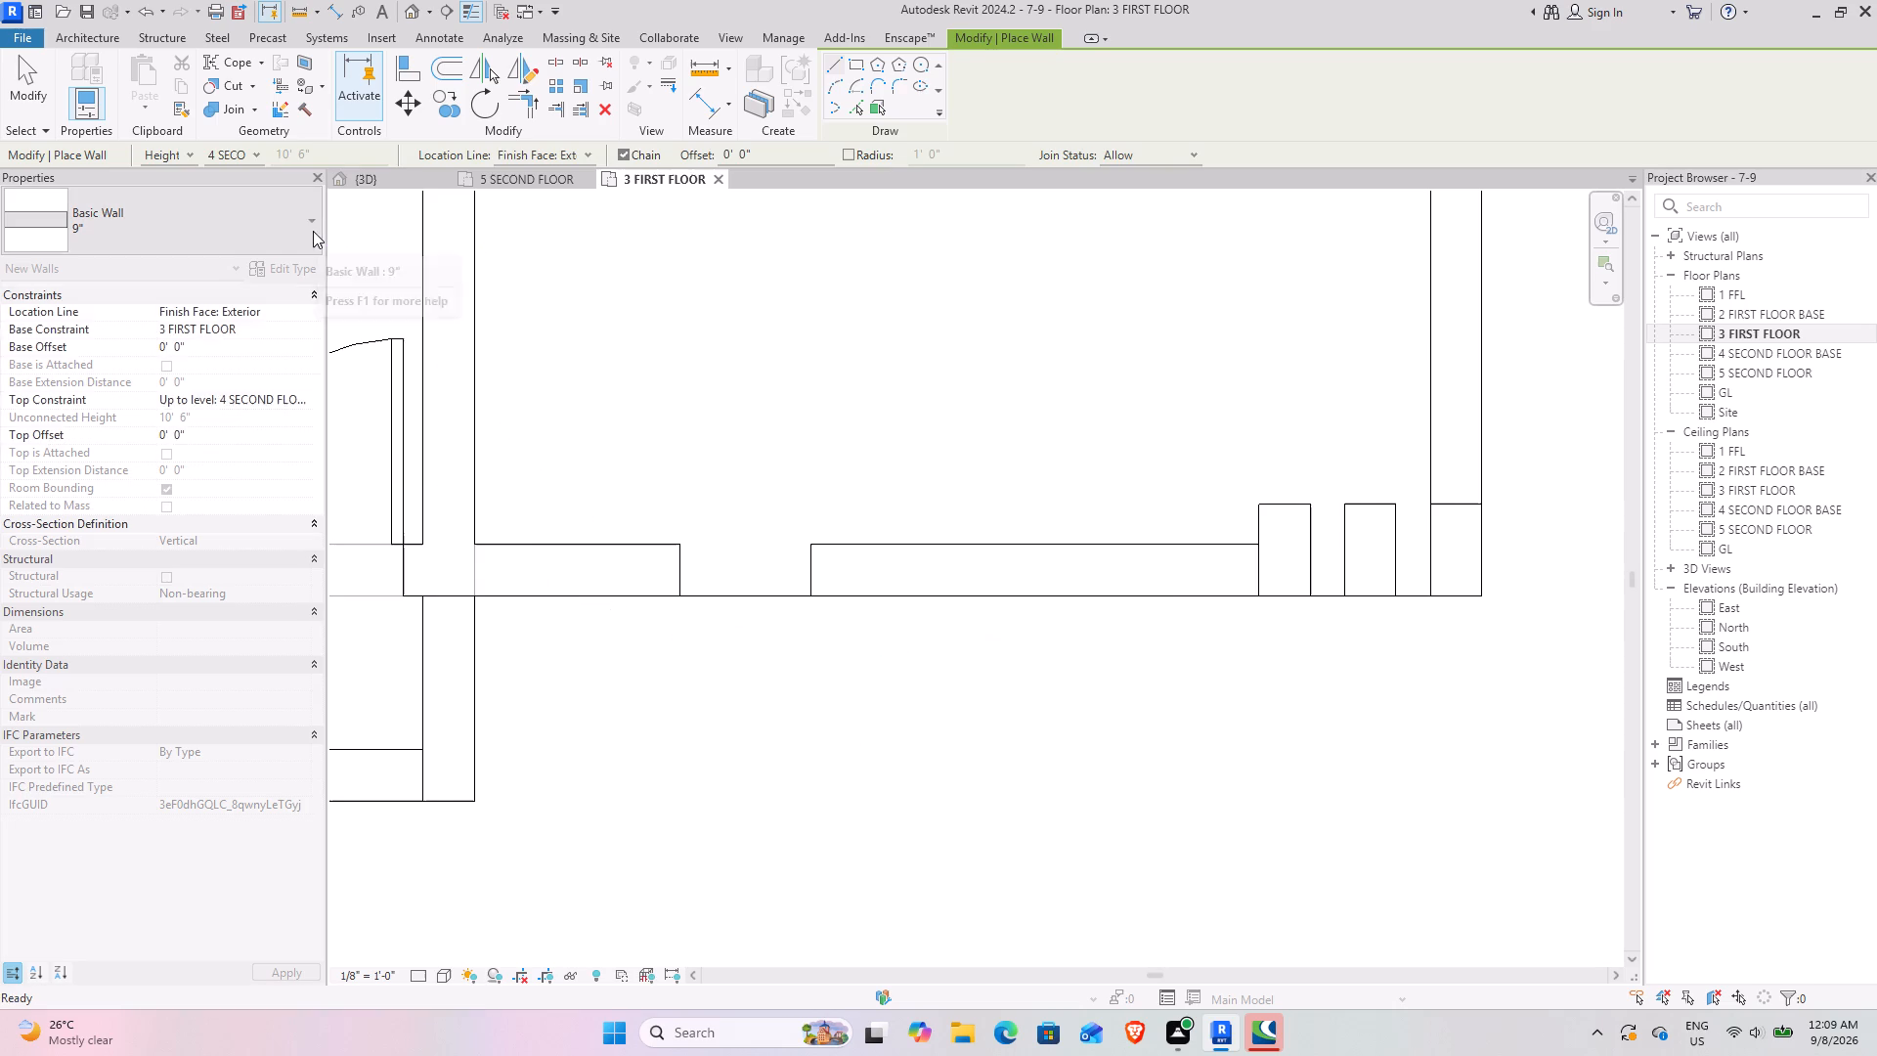
Draw a 4.5" wall about 3' long from the new wall's inner end corner, perpendicular into the terrace, up to 4 SECOND FLOOR BASE.
left_click(312, 230)
scroll(101, 281, "up", 4)
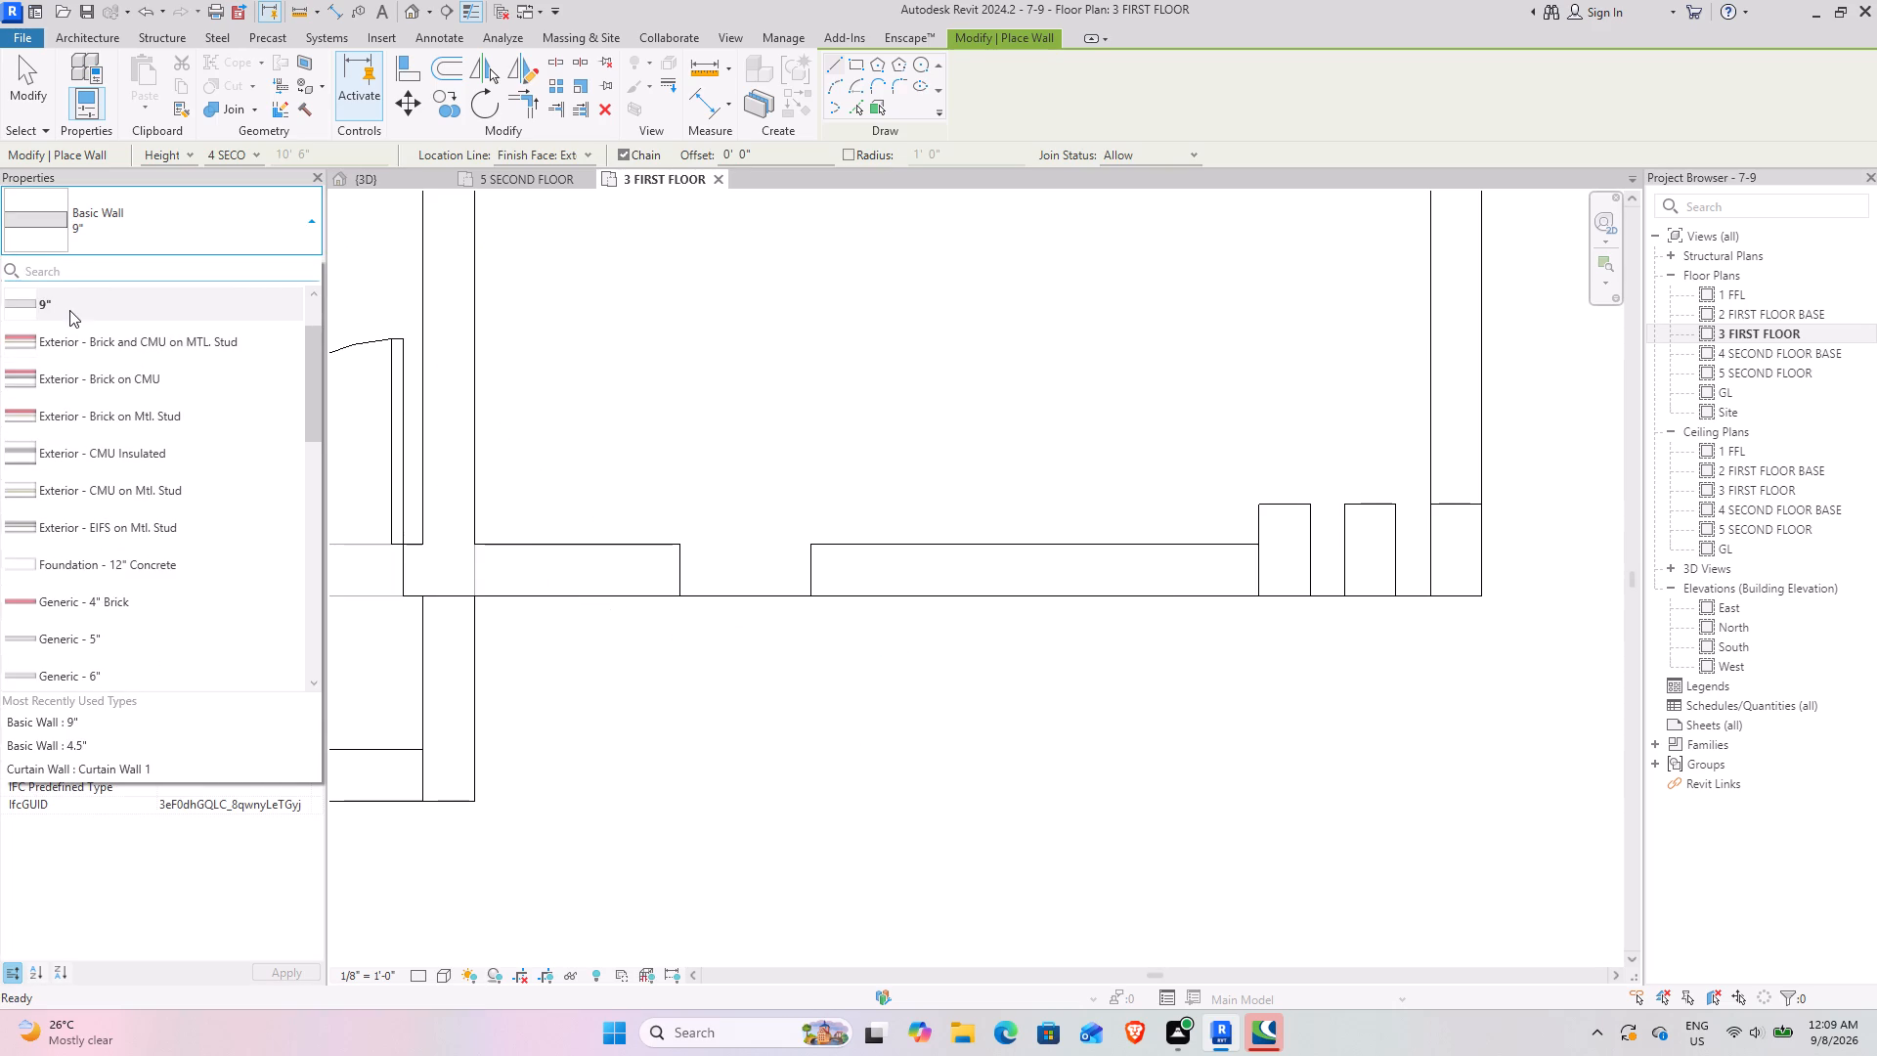
scroll(69, 310, "up", 4)
left_click(69, 315)
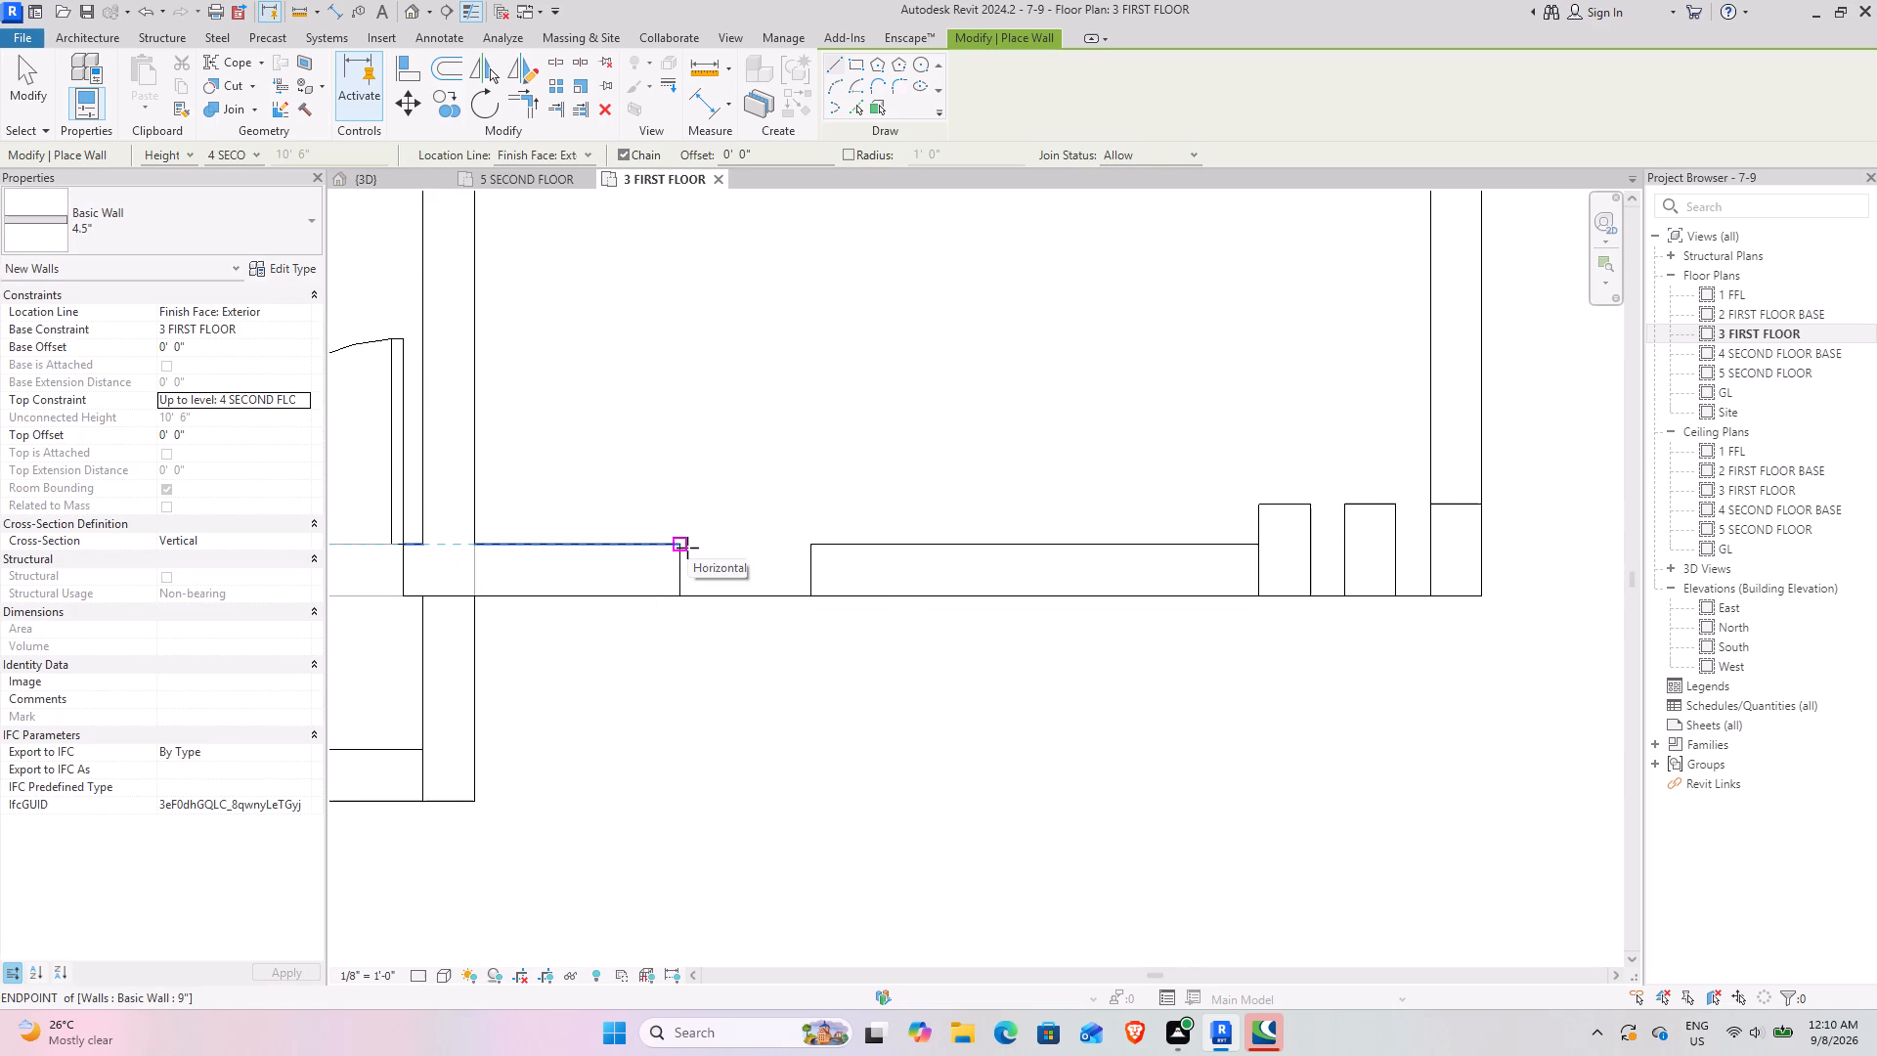
left_click(687, 548)
key("space")
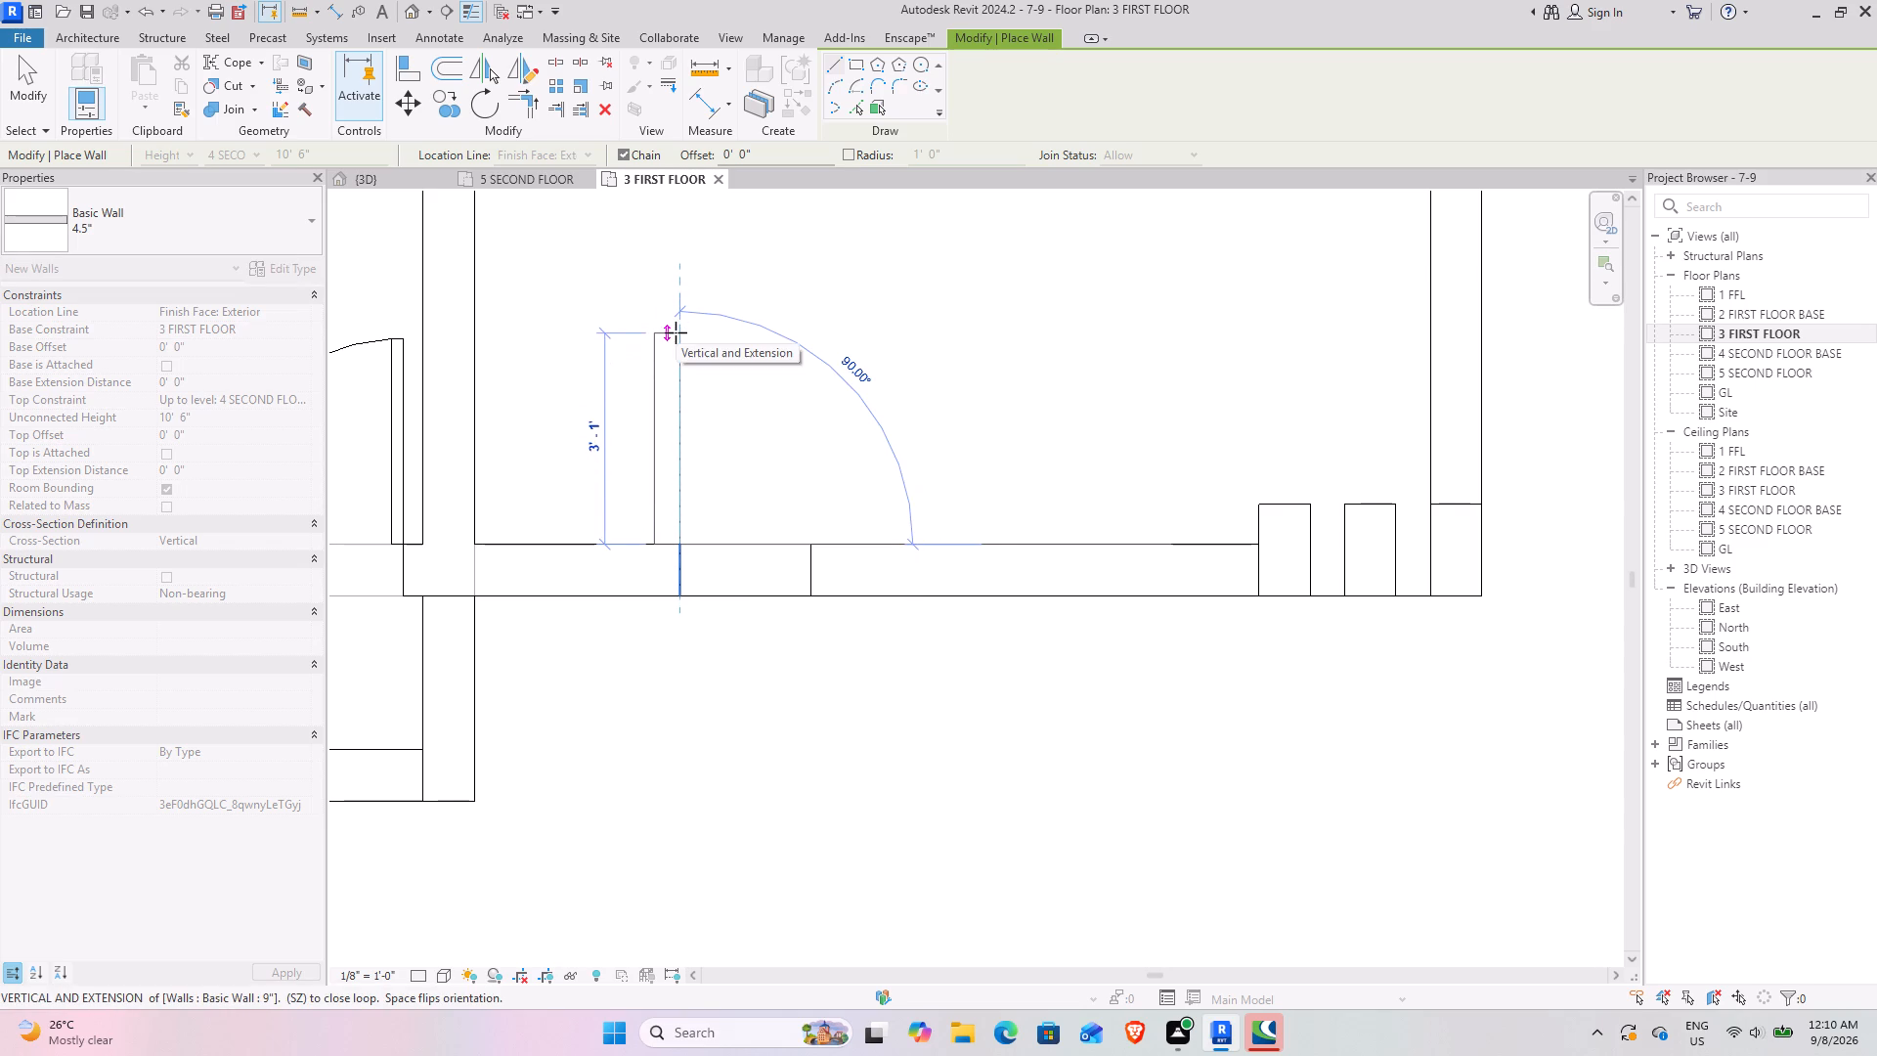
left_click(675, 337)
key("Escape")
key("Escape")
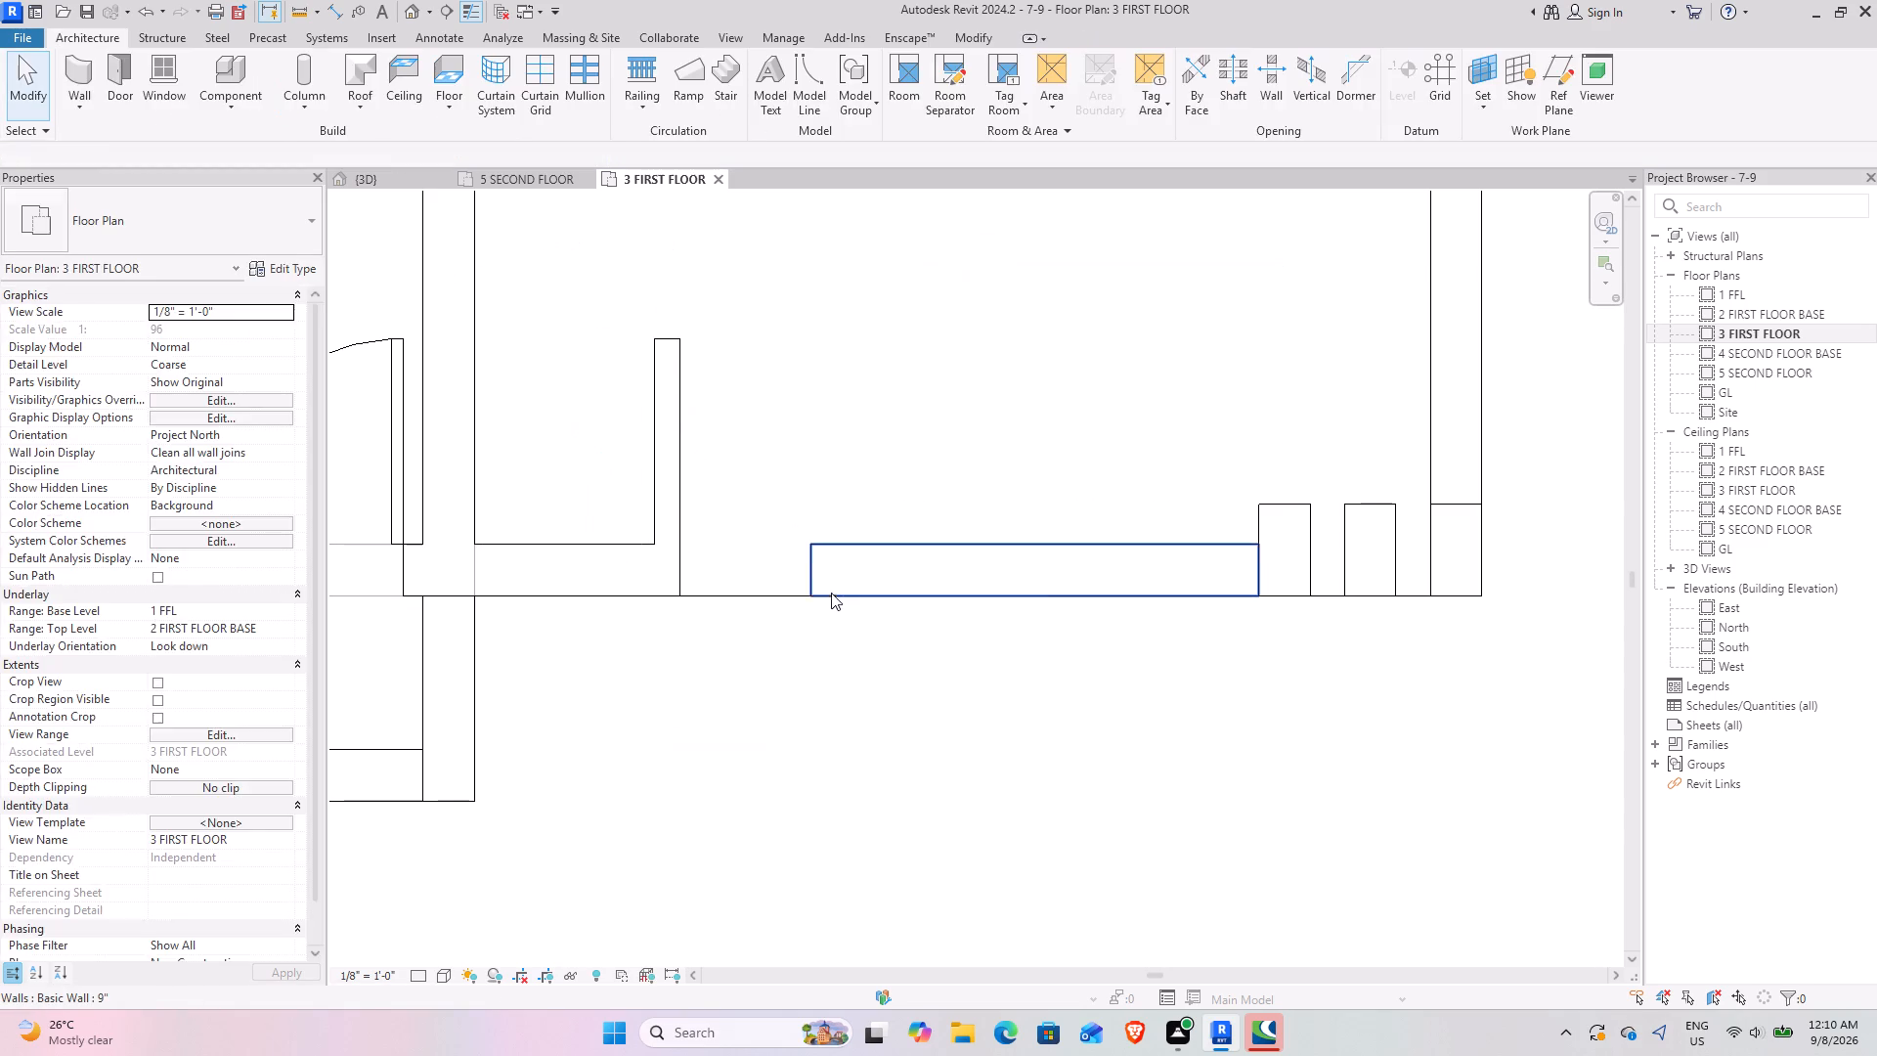
Extend the front low wall back to meet the end of the new full-height 9" wall.
left_click(825, 562)
left_click_drag(807, 593, 784, 596)
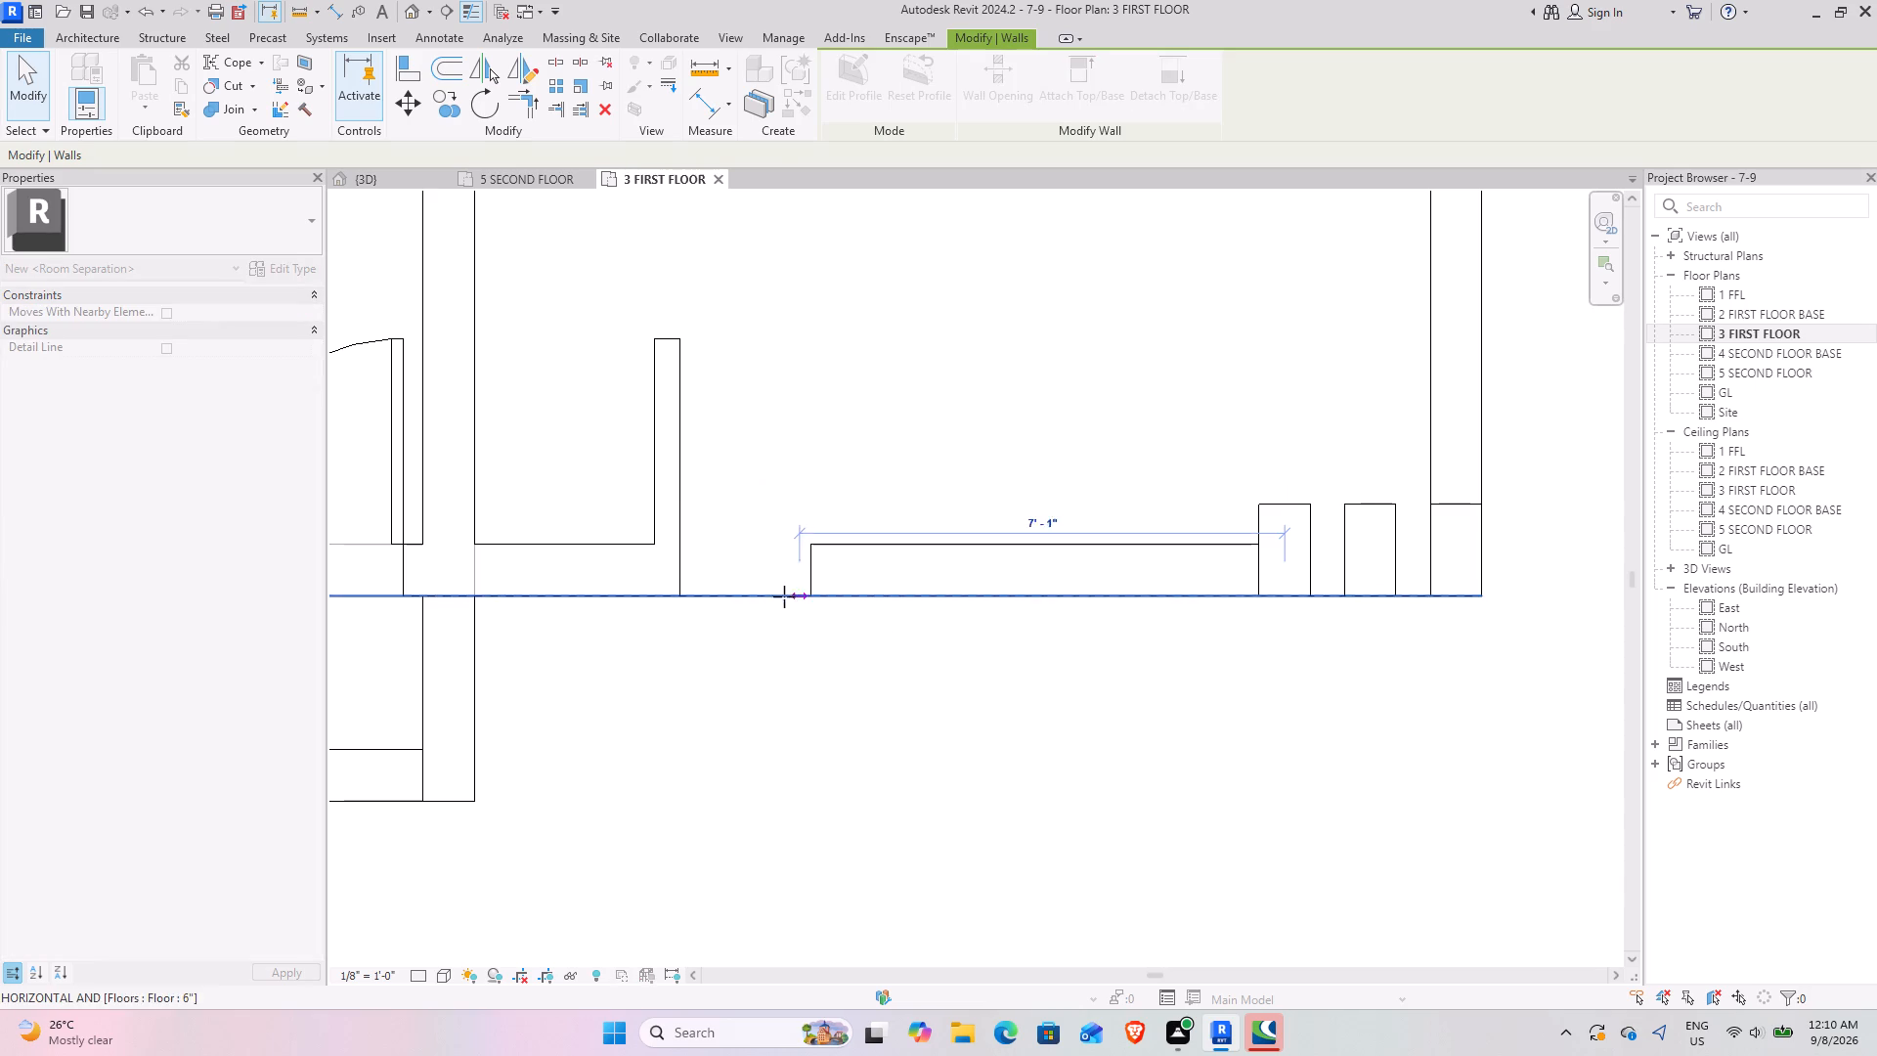
left_click_drag(784, 596, 671, 608)
key("Escape")
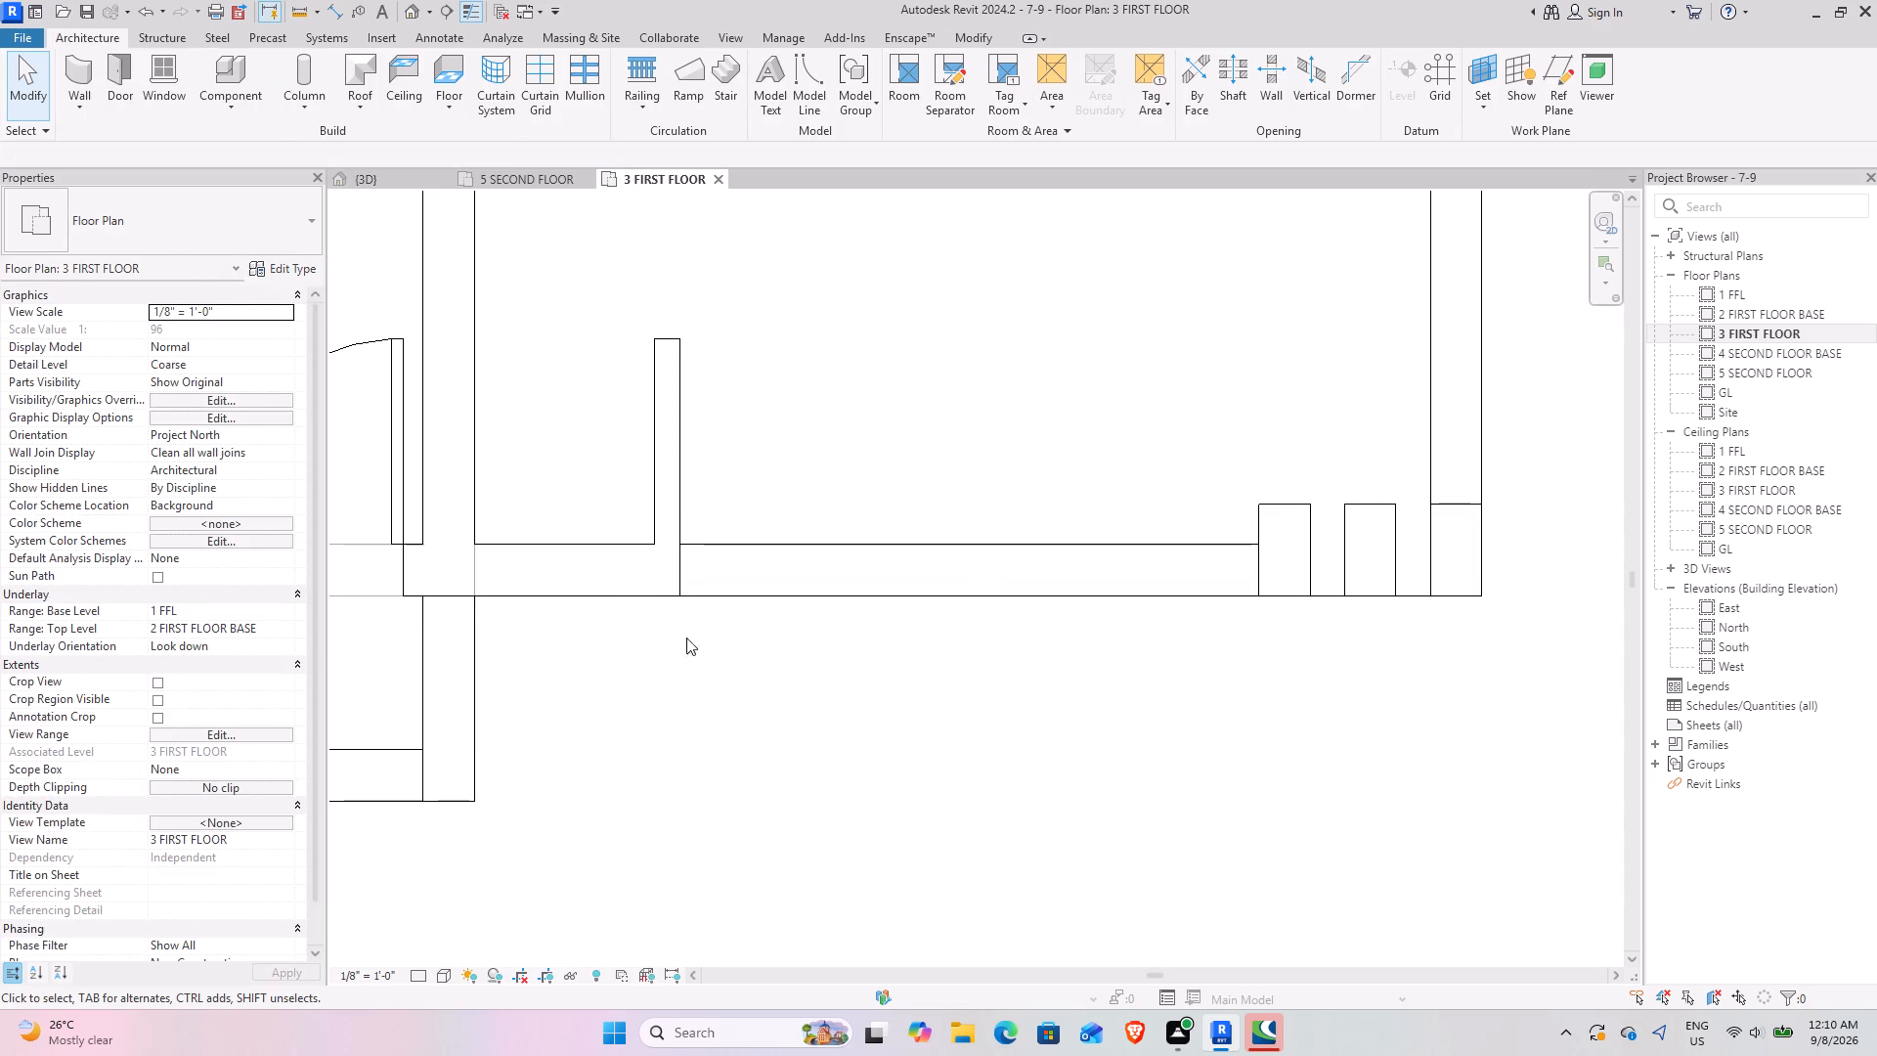
After checking the new walls in 3D, split the perpendicular house wall at the front-wall junction, about 3" from the front wall's centreline.
left_click(394, 182)
scroll(696, 555, "down", 2)
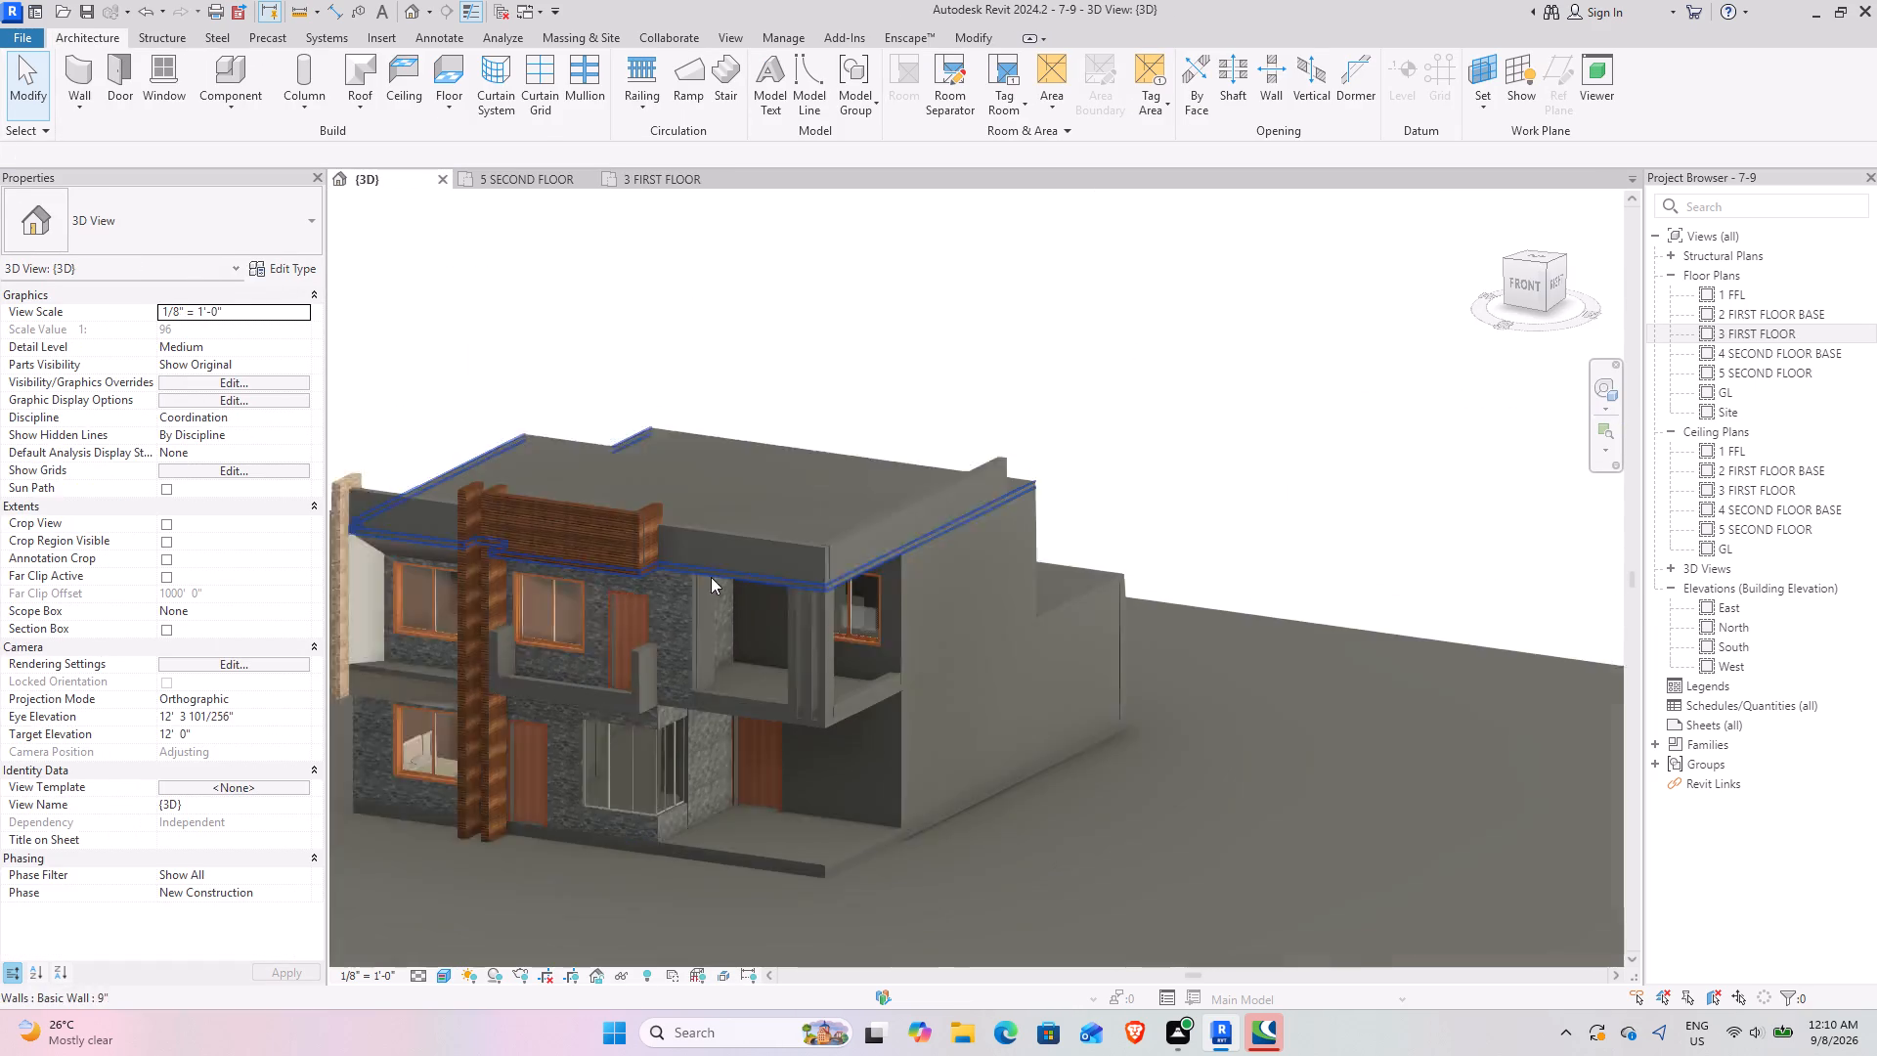
scroll(711, 577, "down", 1)
scroll(723, 645, "up", 12)
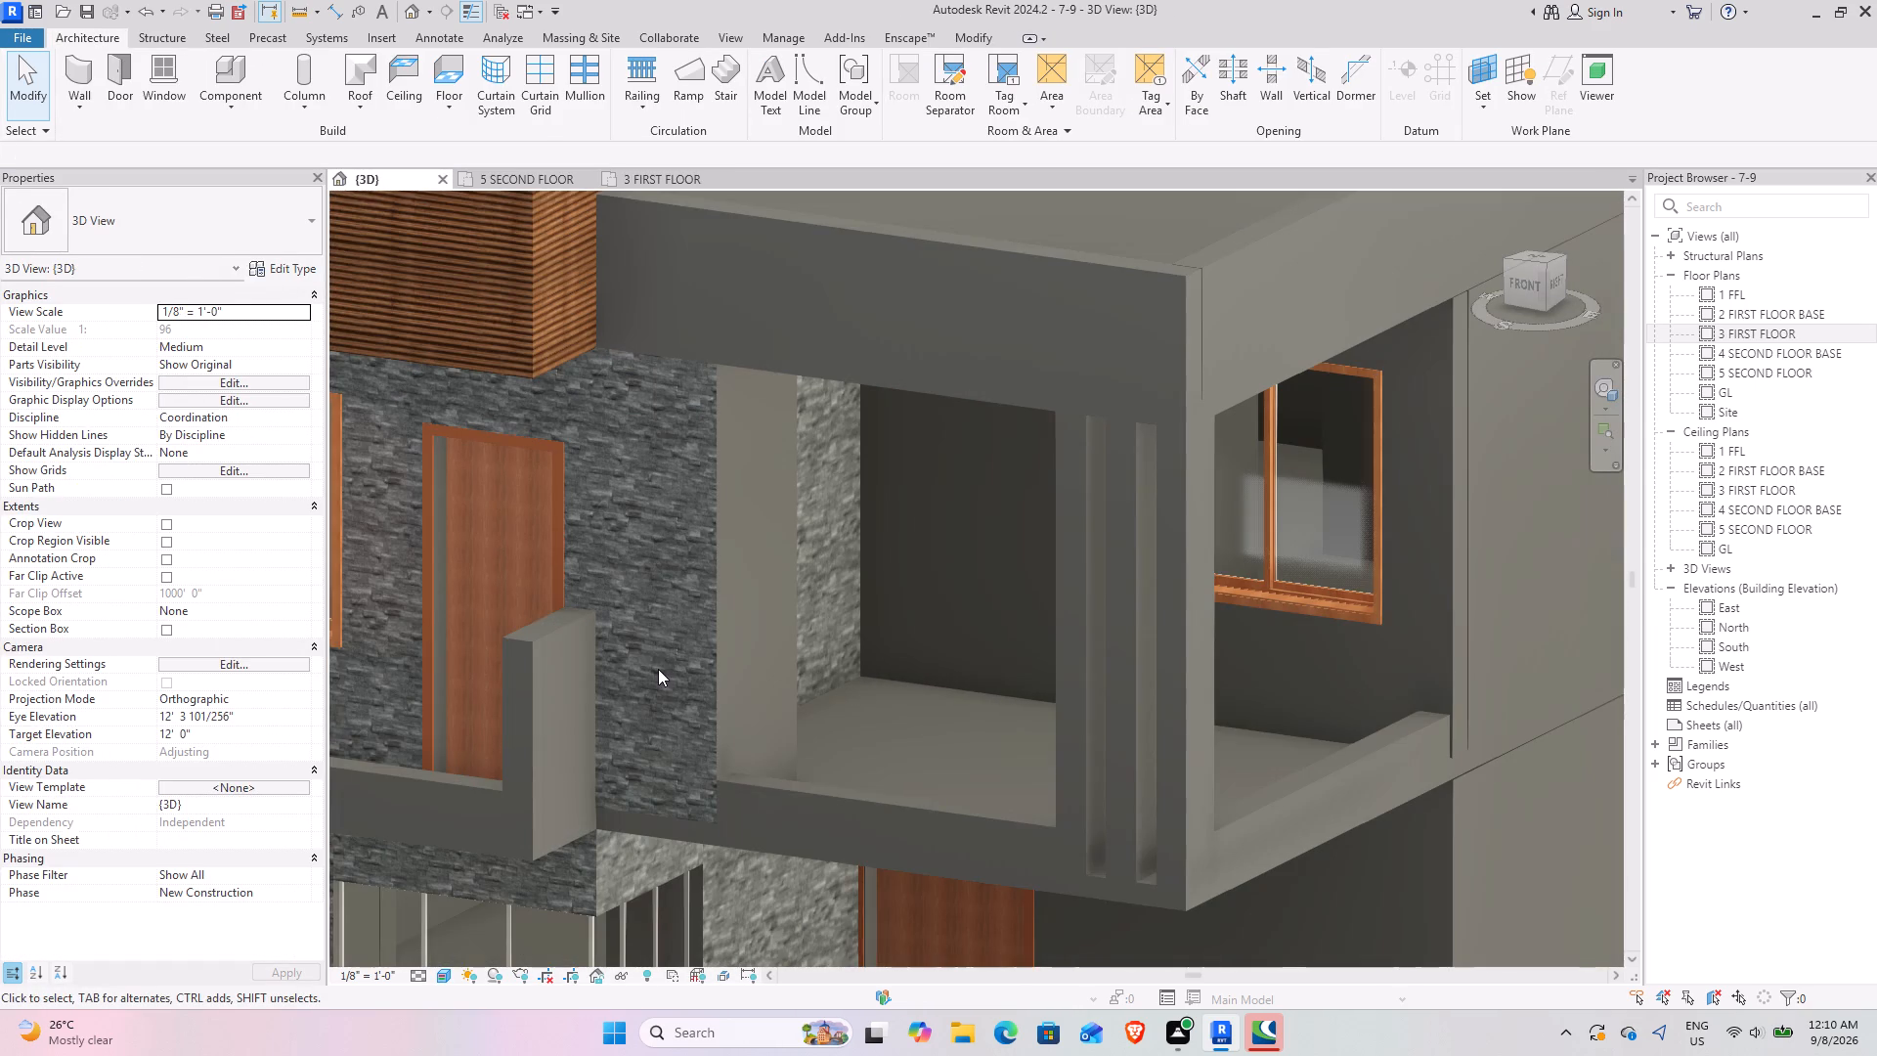
middle_click_drag(691, 652, 710, 617, "shift")
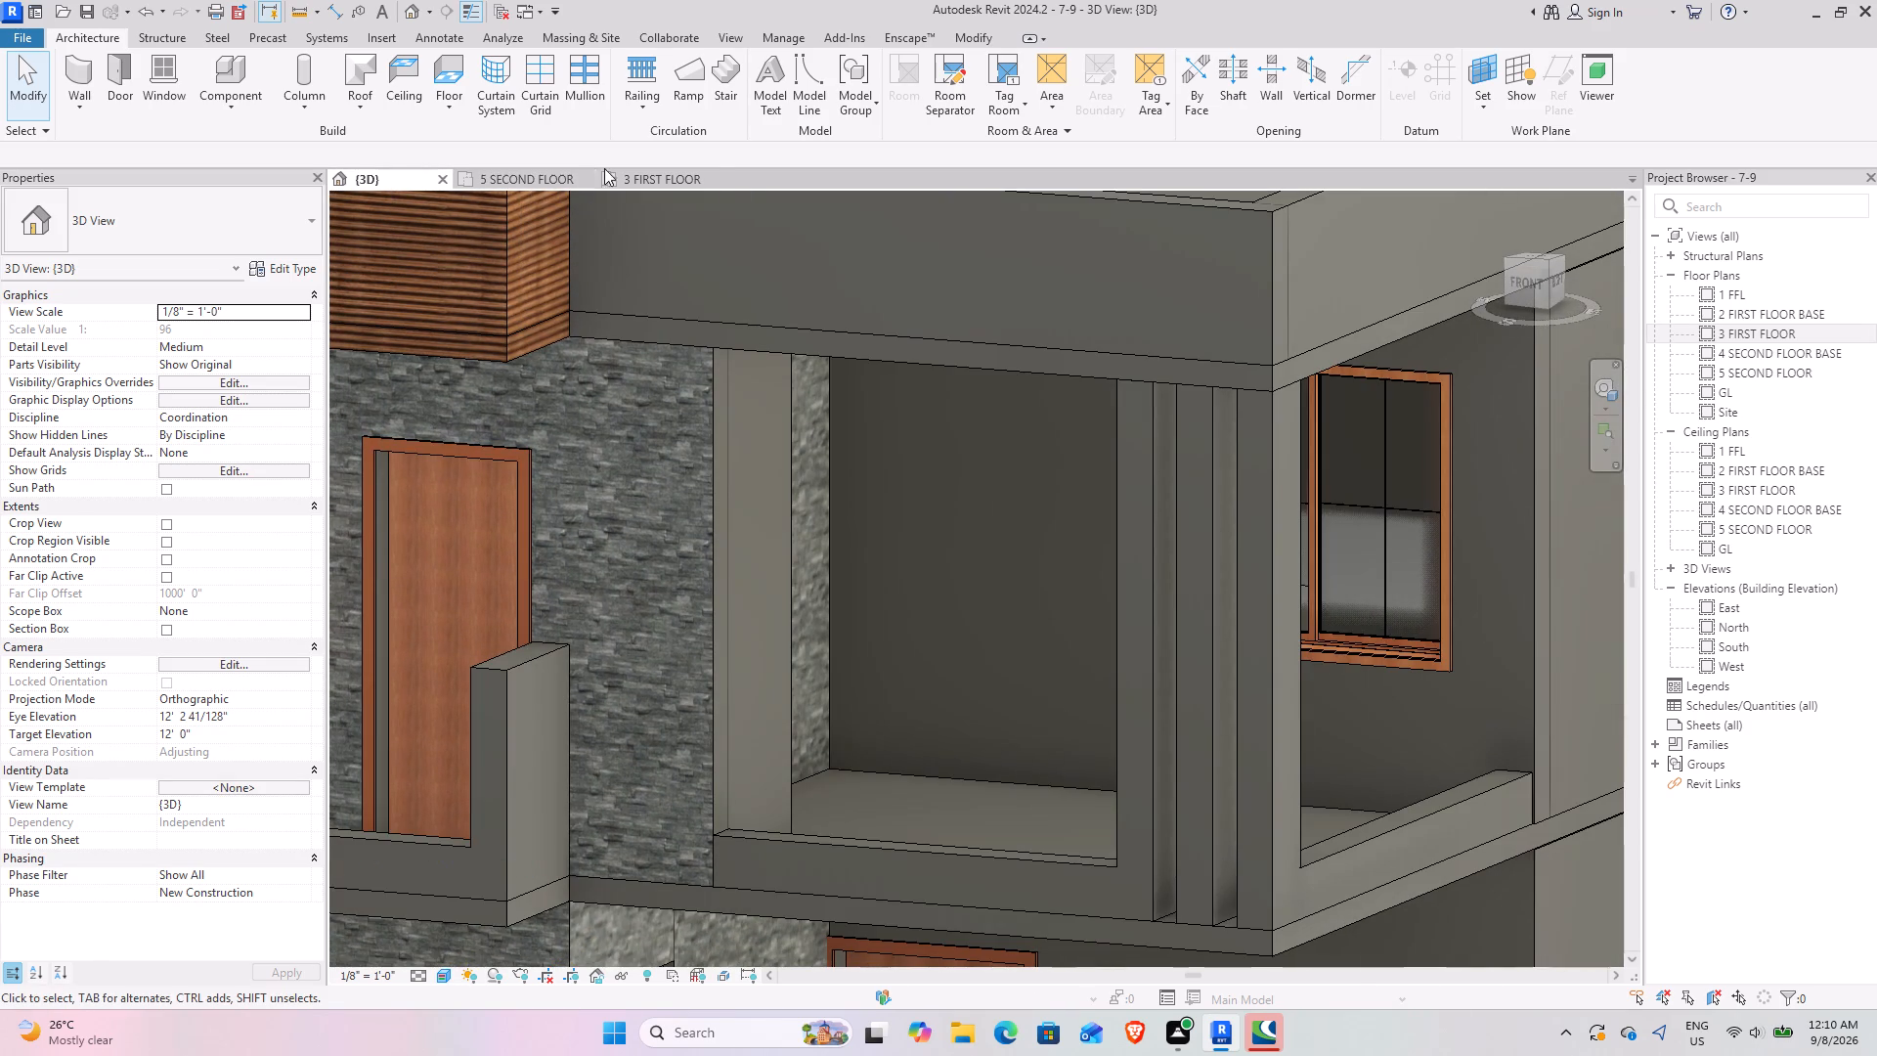
left_click(642, 174)
scroll(680, 477, "down", 5)
left_click(605, 536)
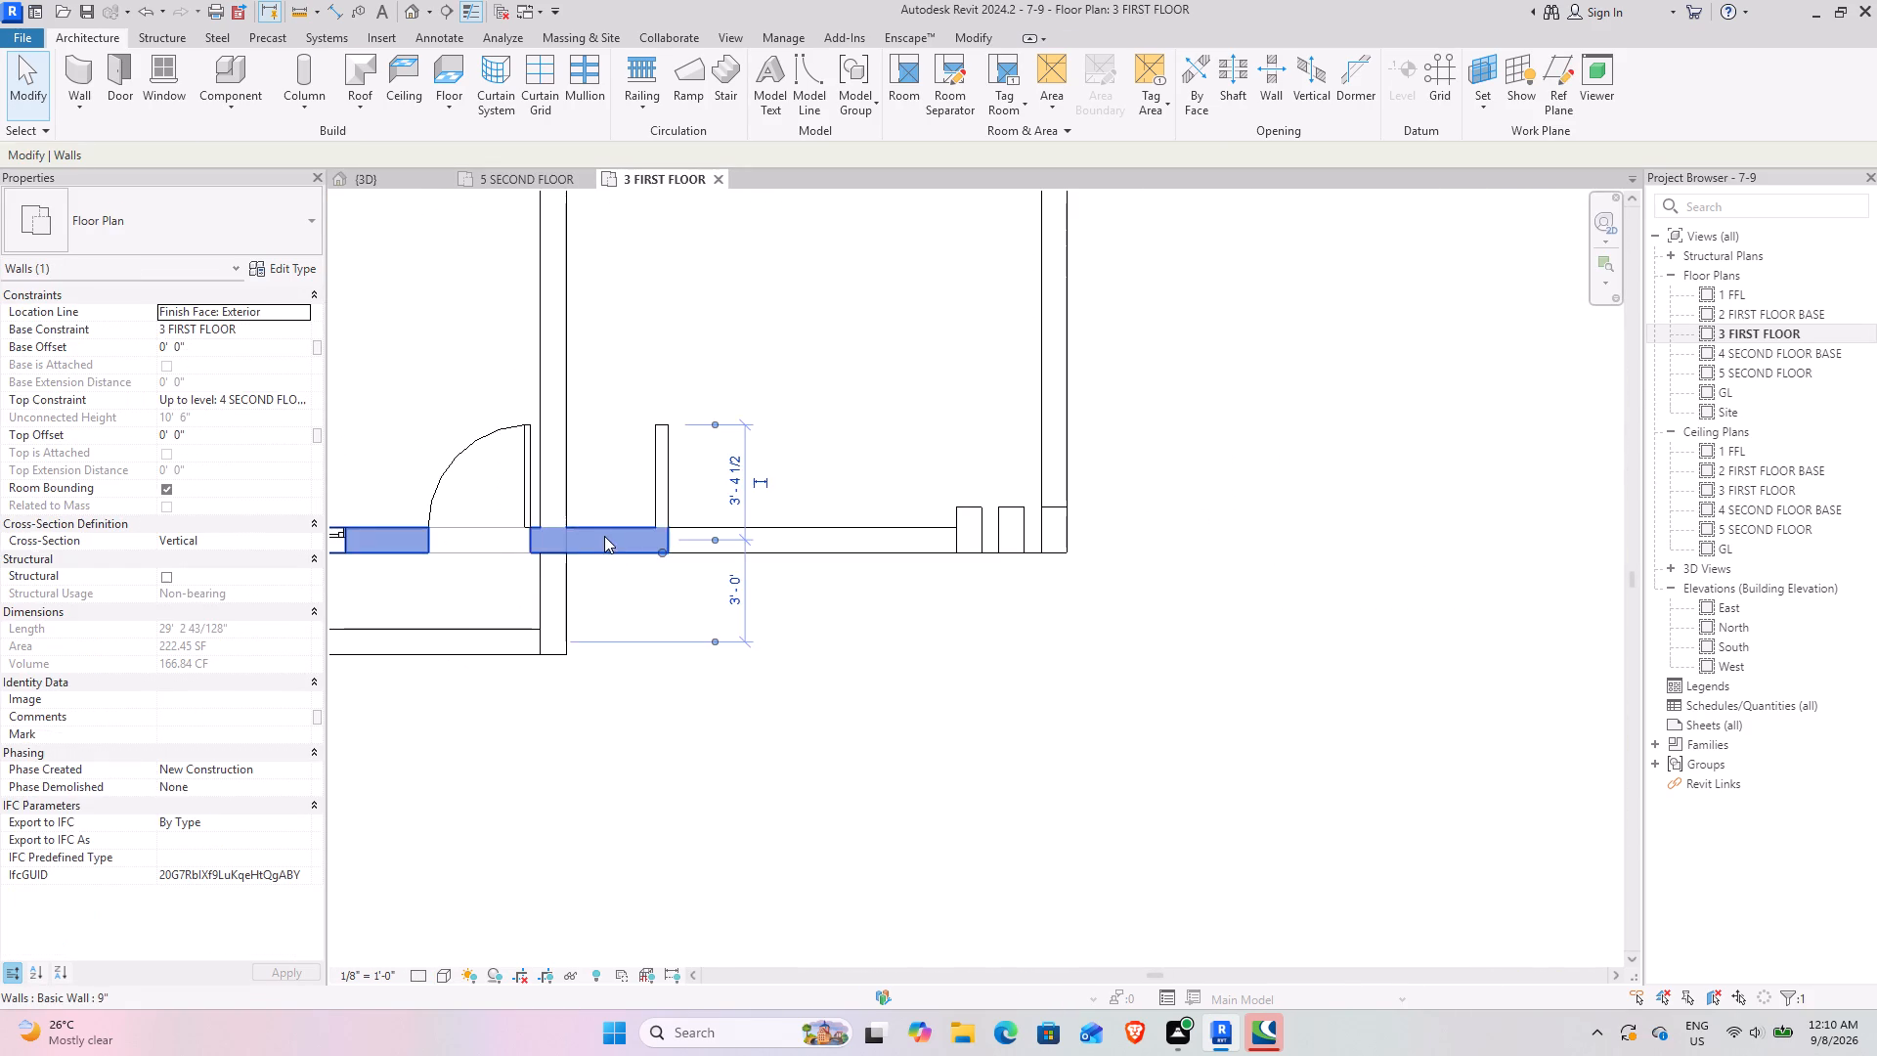
scroll(552, 466, "up", 8)
left_click(627, 498)
scroll(610, 547, "up", 4)
middle_click_drag(592, 508, 728, 396)
left_click(977, 21)
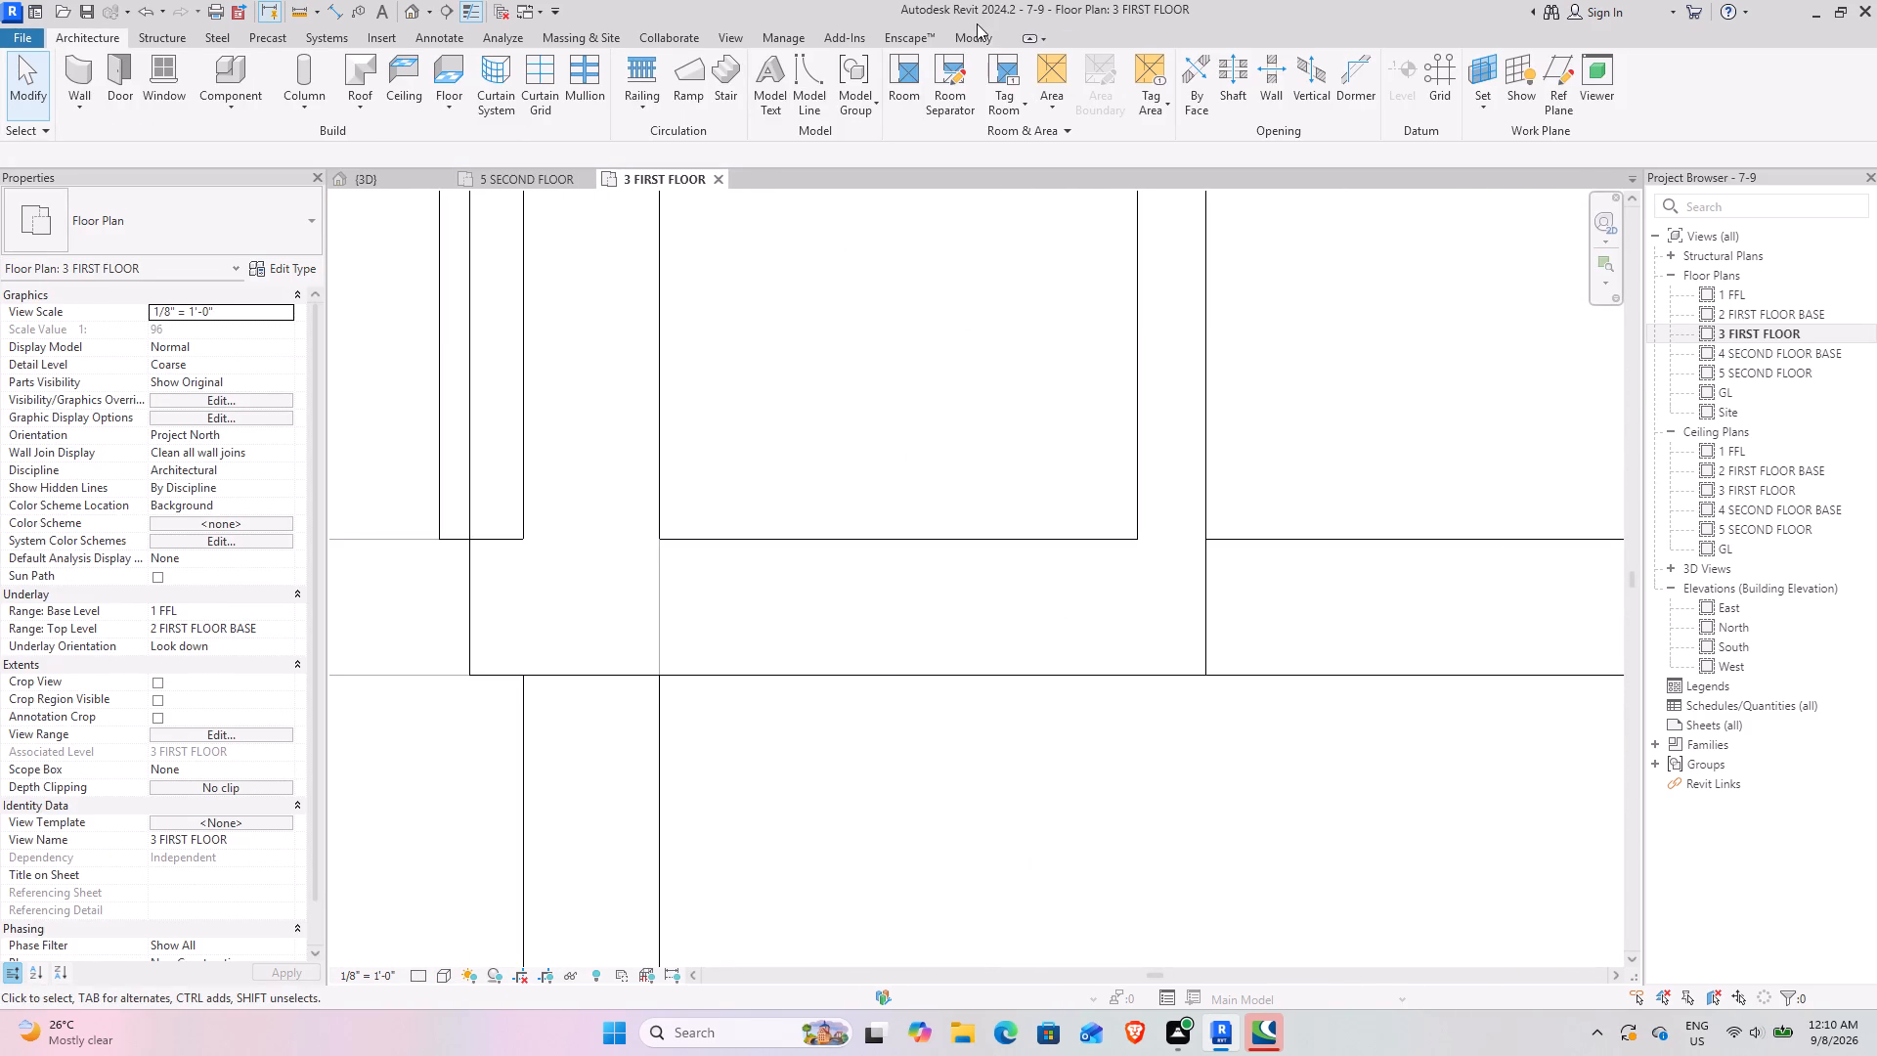
left_click(972, 29)
left_click(553, 65)
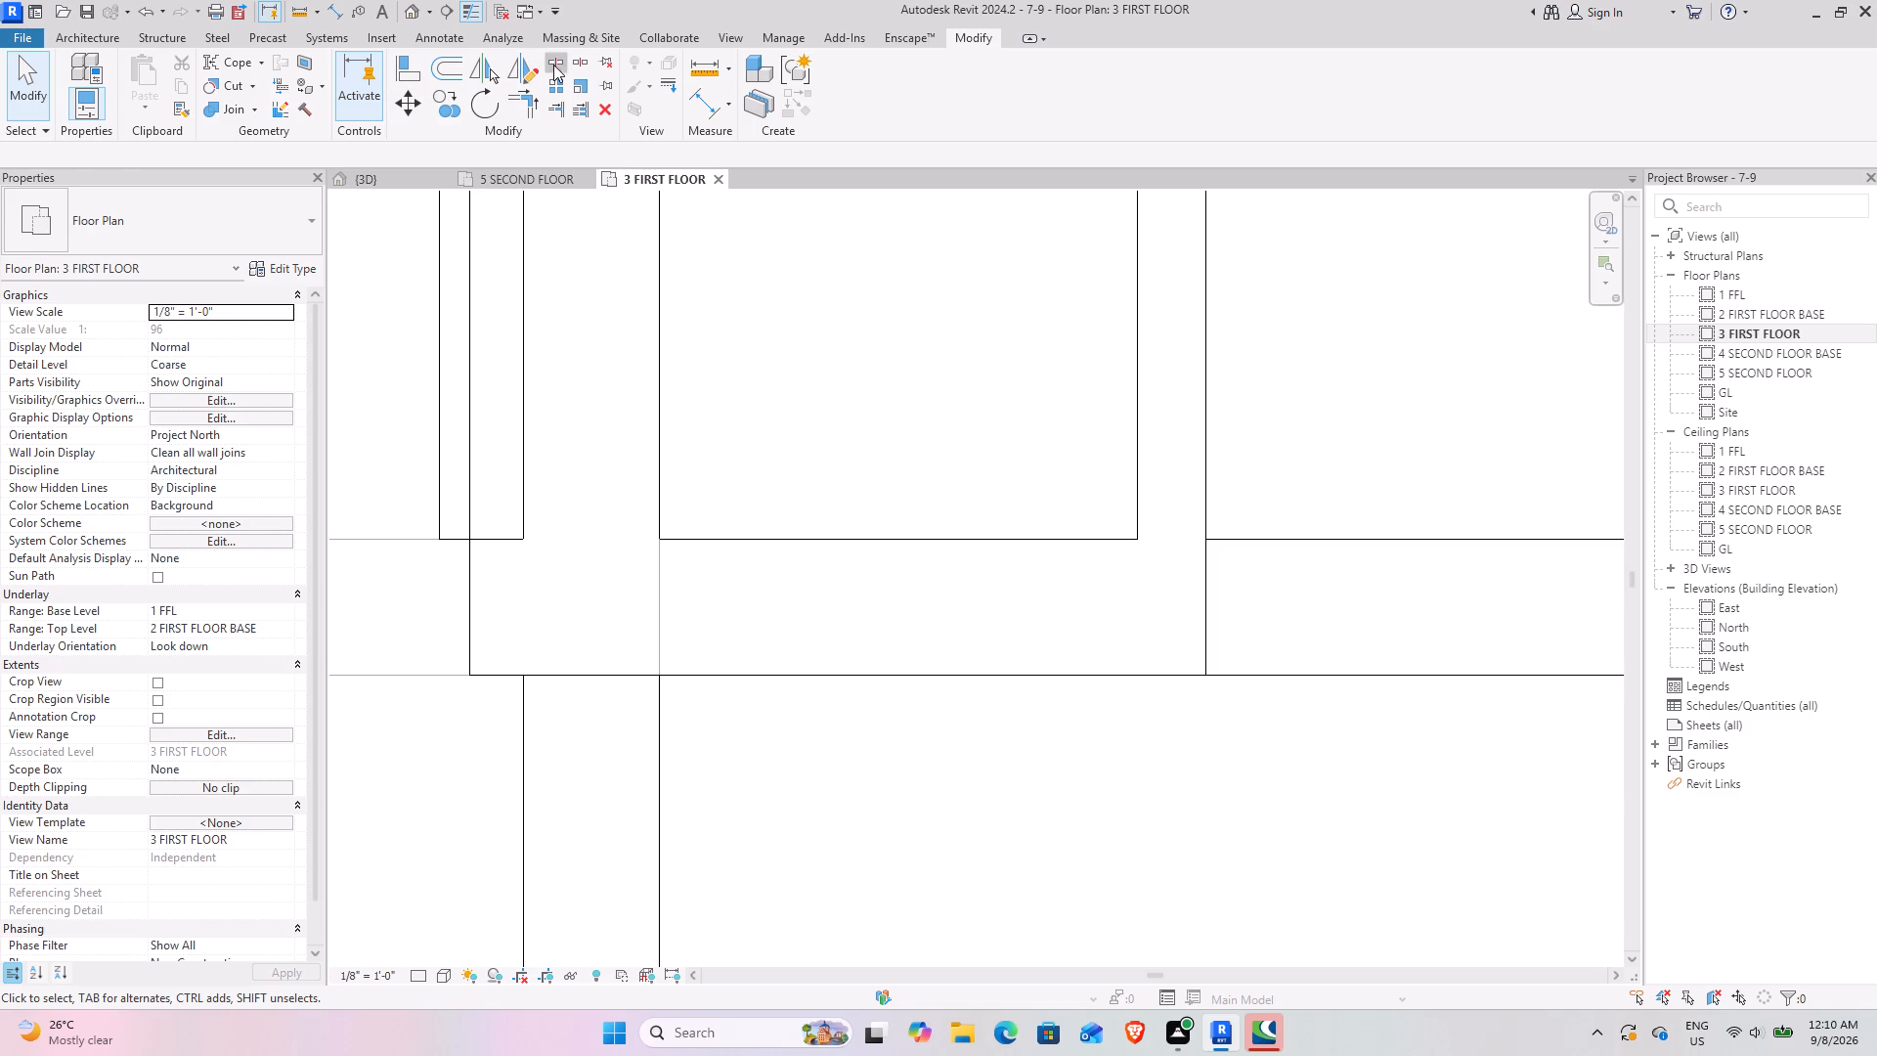
left_click(668, 563)
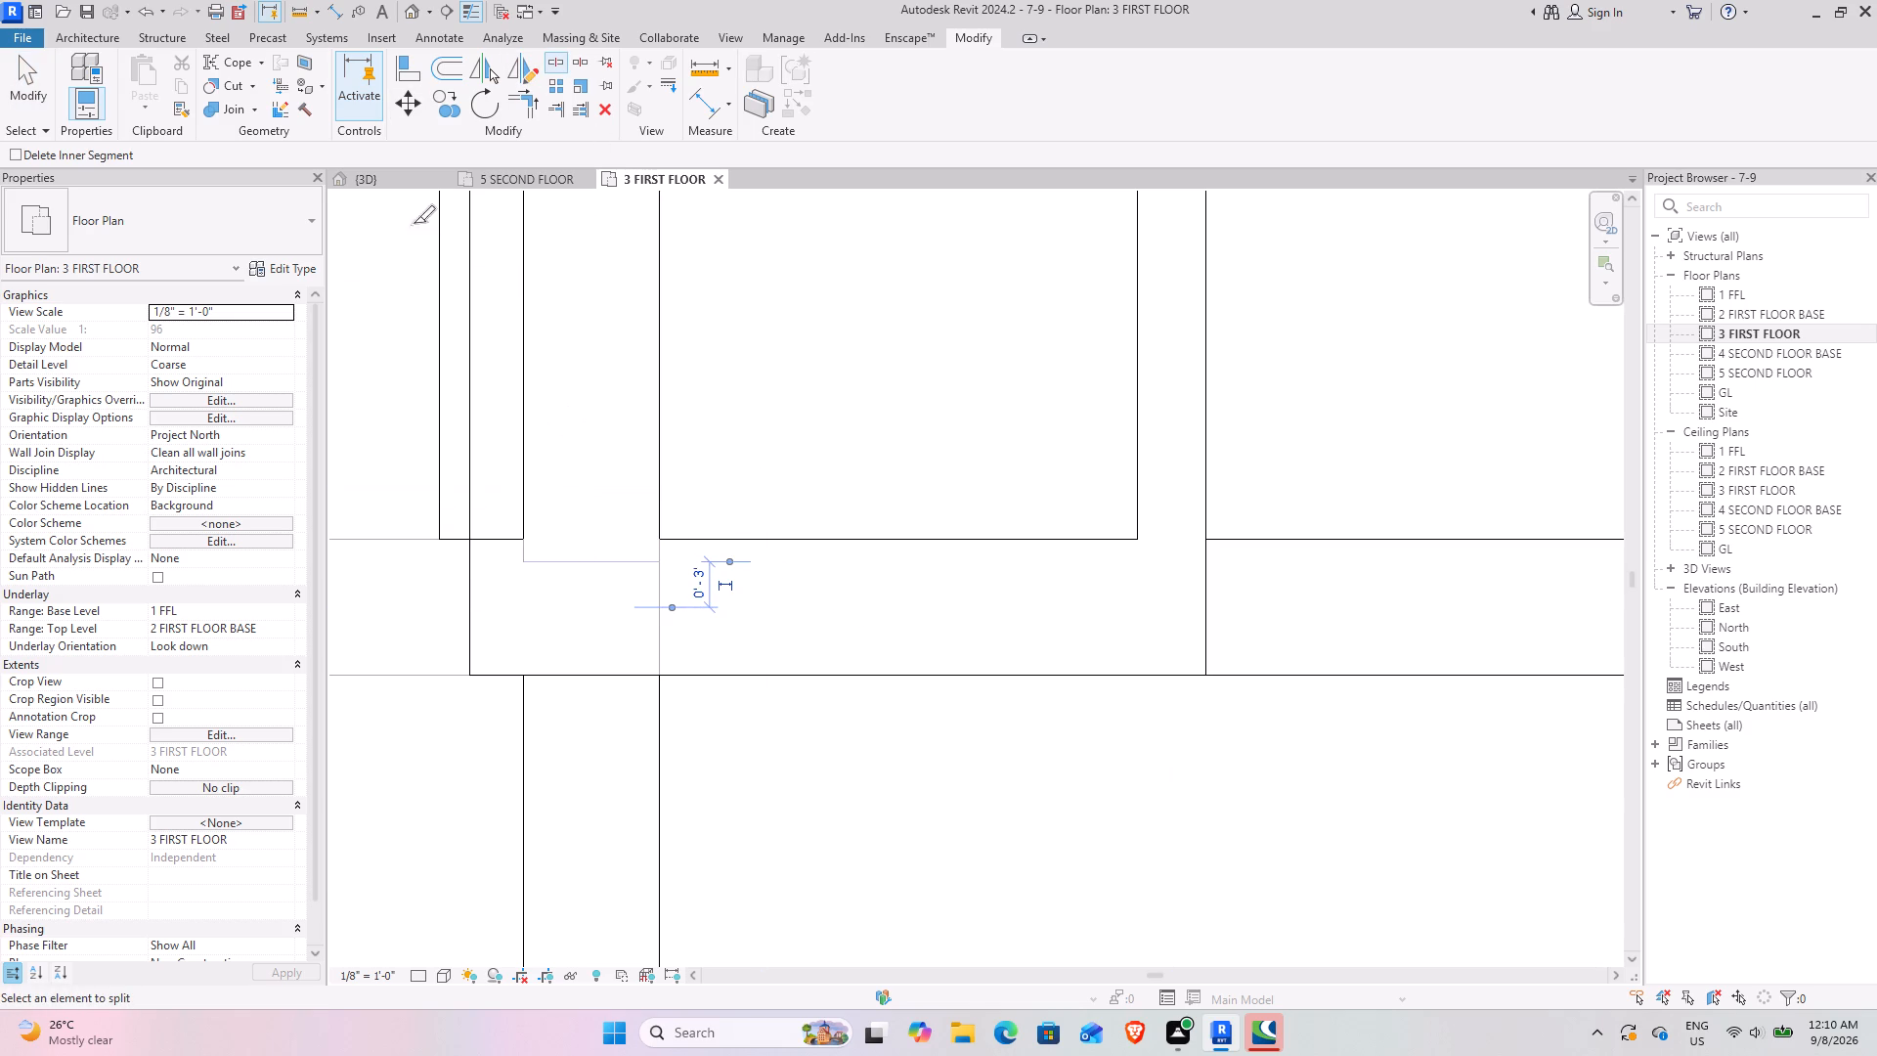
key("Escape")
left_click(366, 183)
key("Escape")
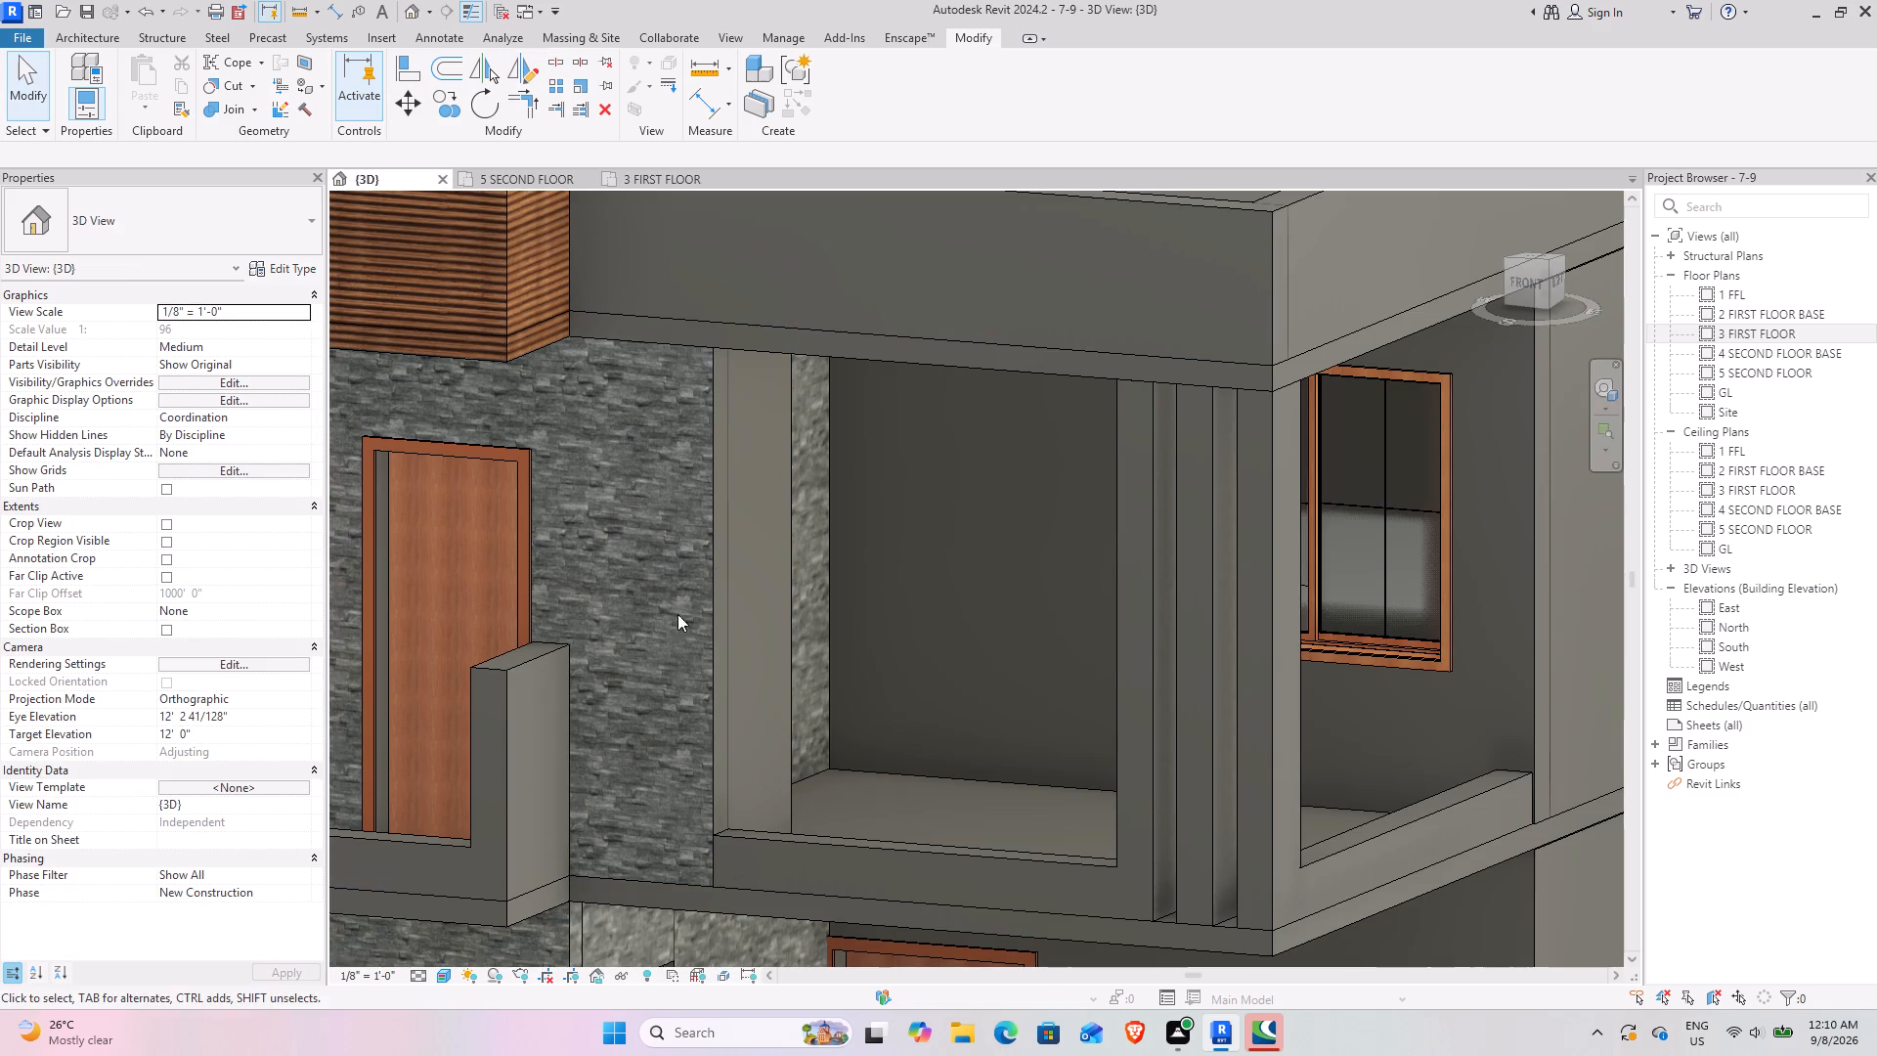
In the 3 FIRST FLOOR plan, split the 9" front wall beside the perpendicular house wall, about 2' 9" from the 4.5" wall's centreline.
left_click(640, 175)
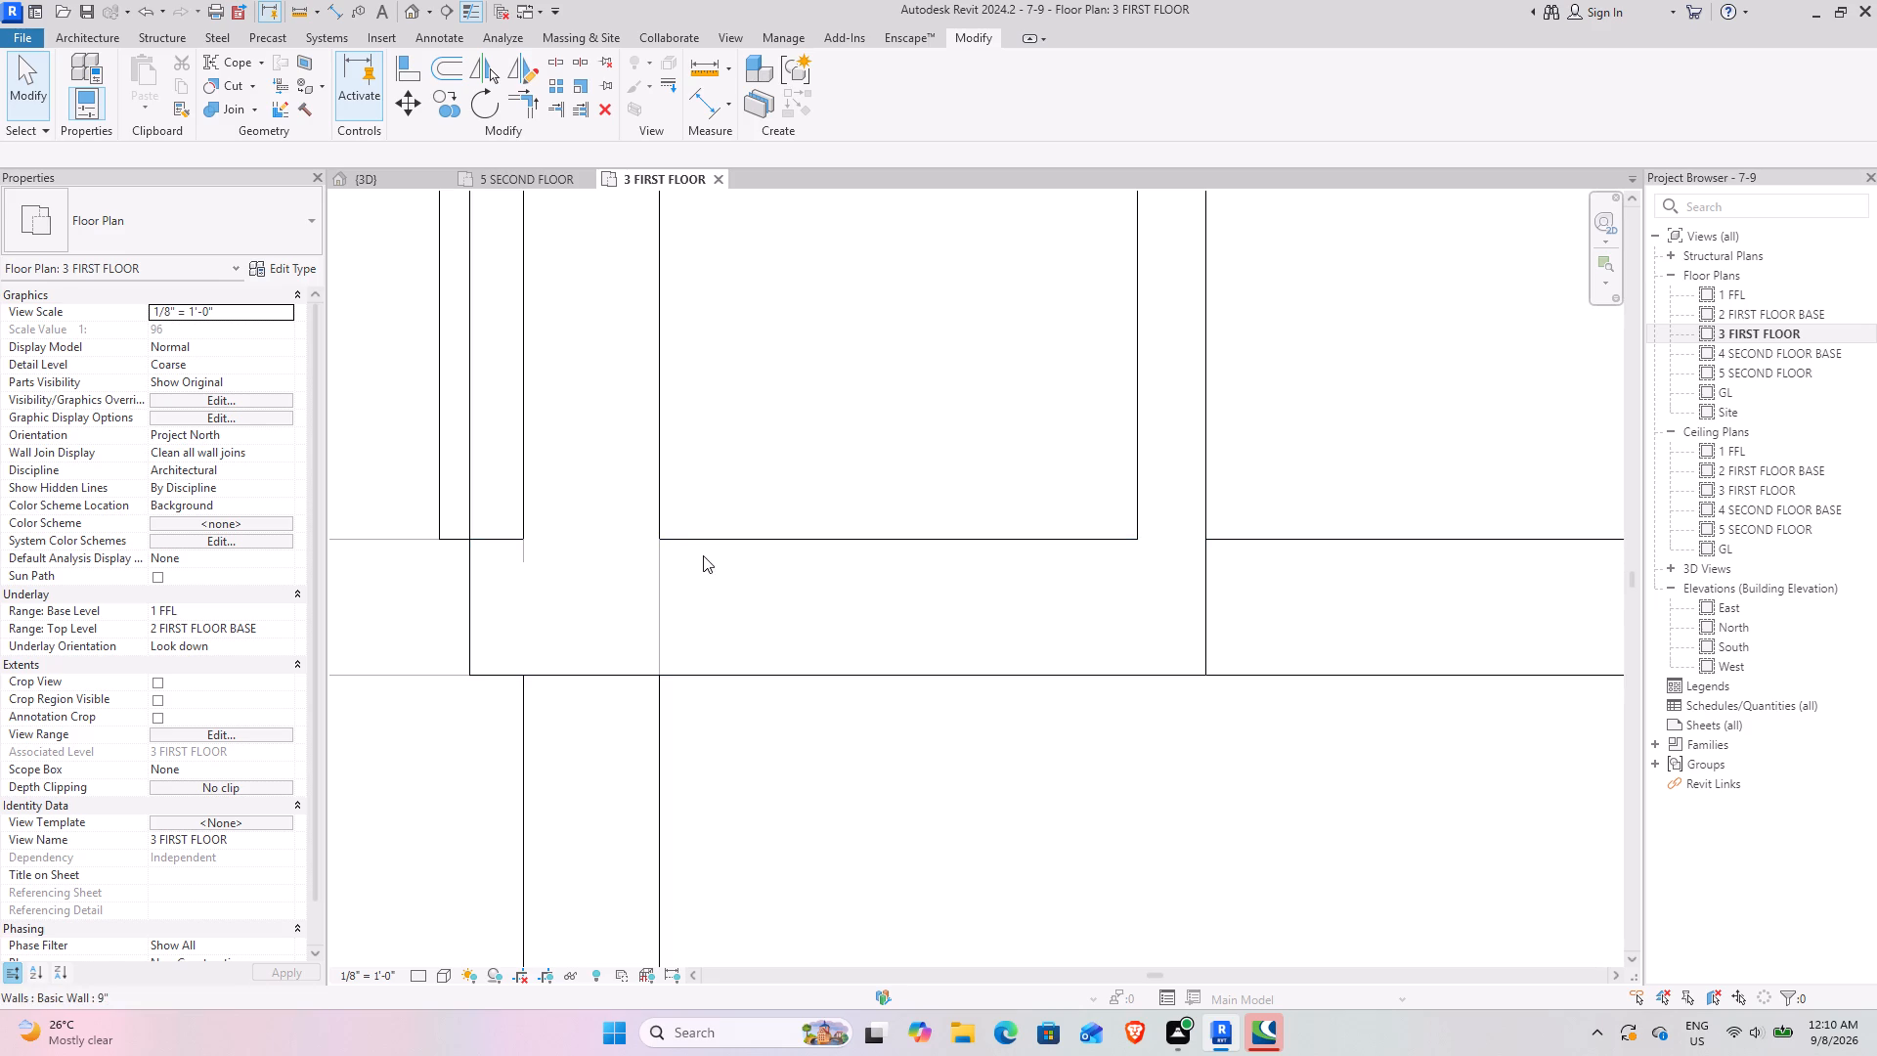
left_click(698, 540)
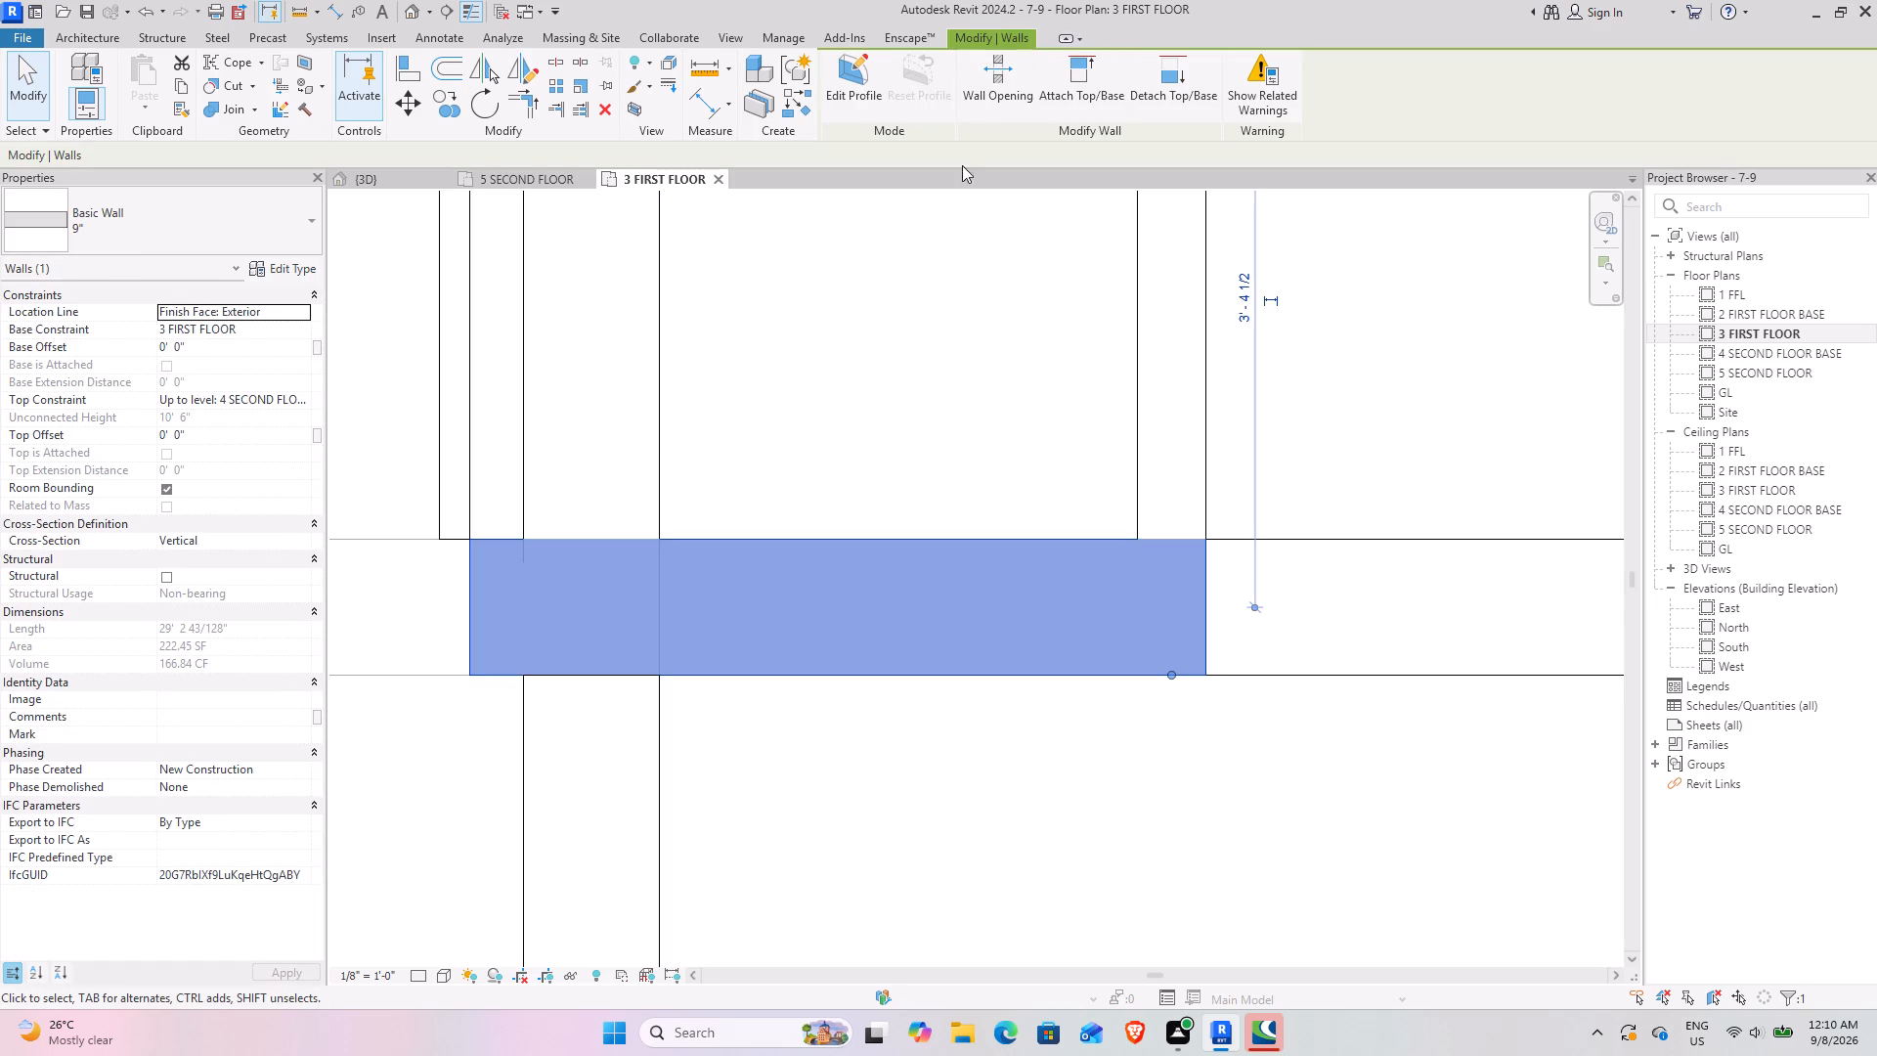
left_click(561, 70)
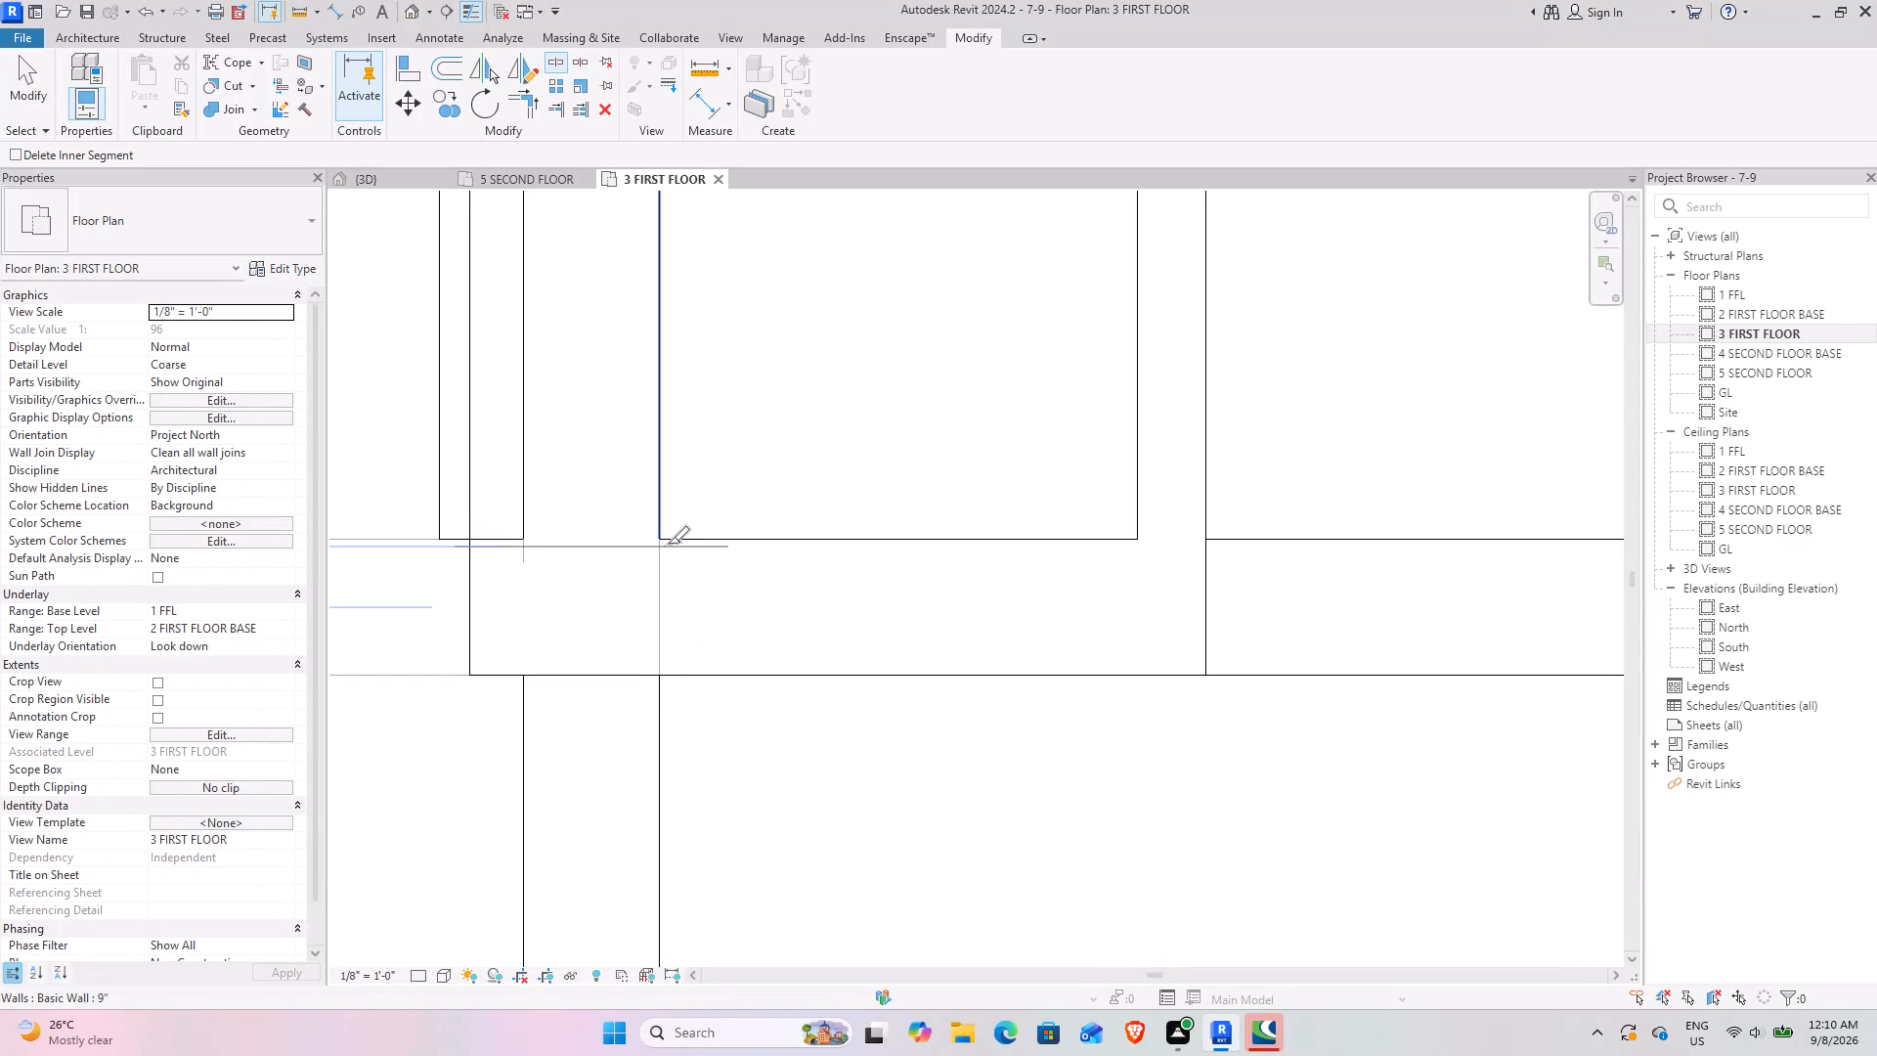
left_click(673, 545)
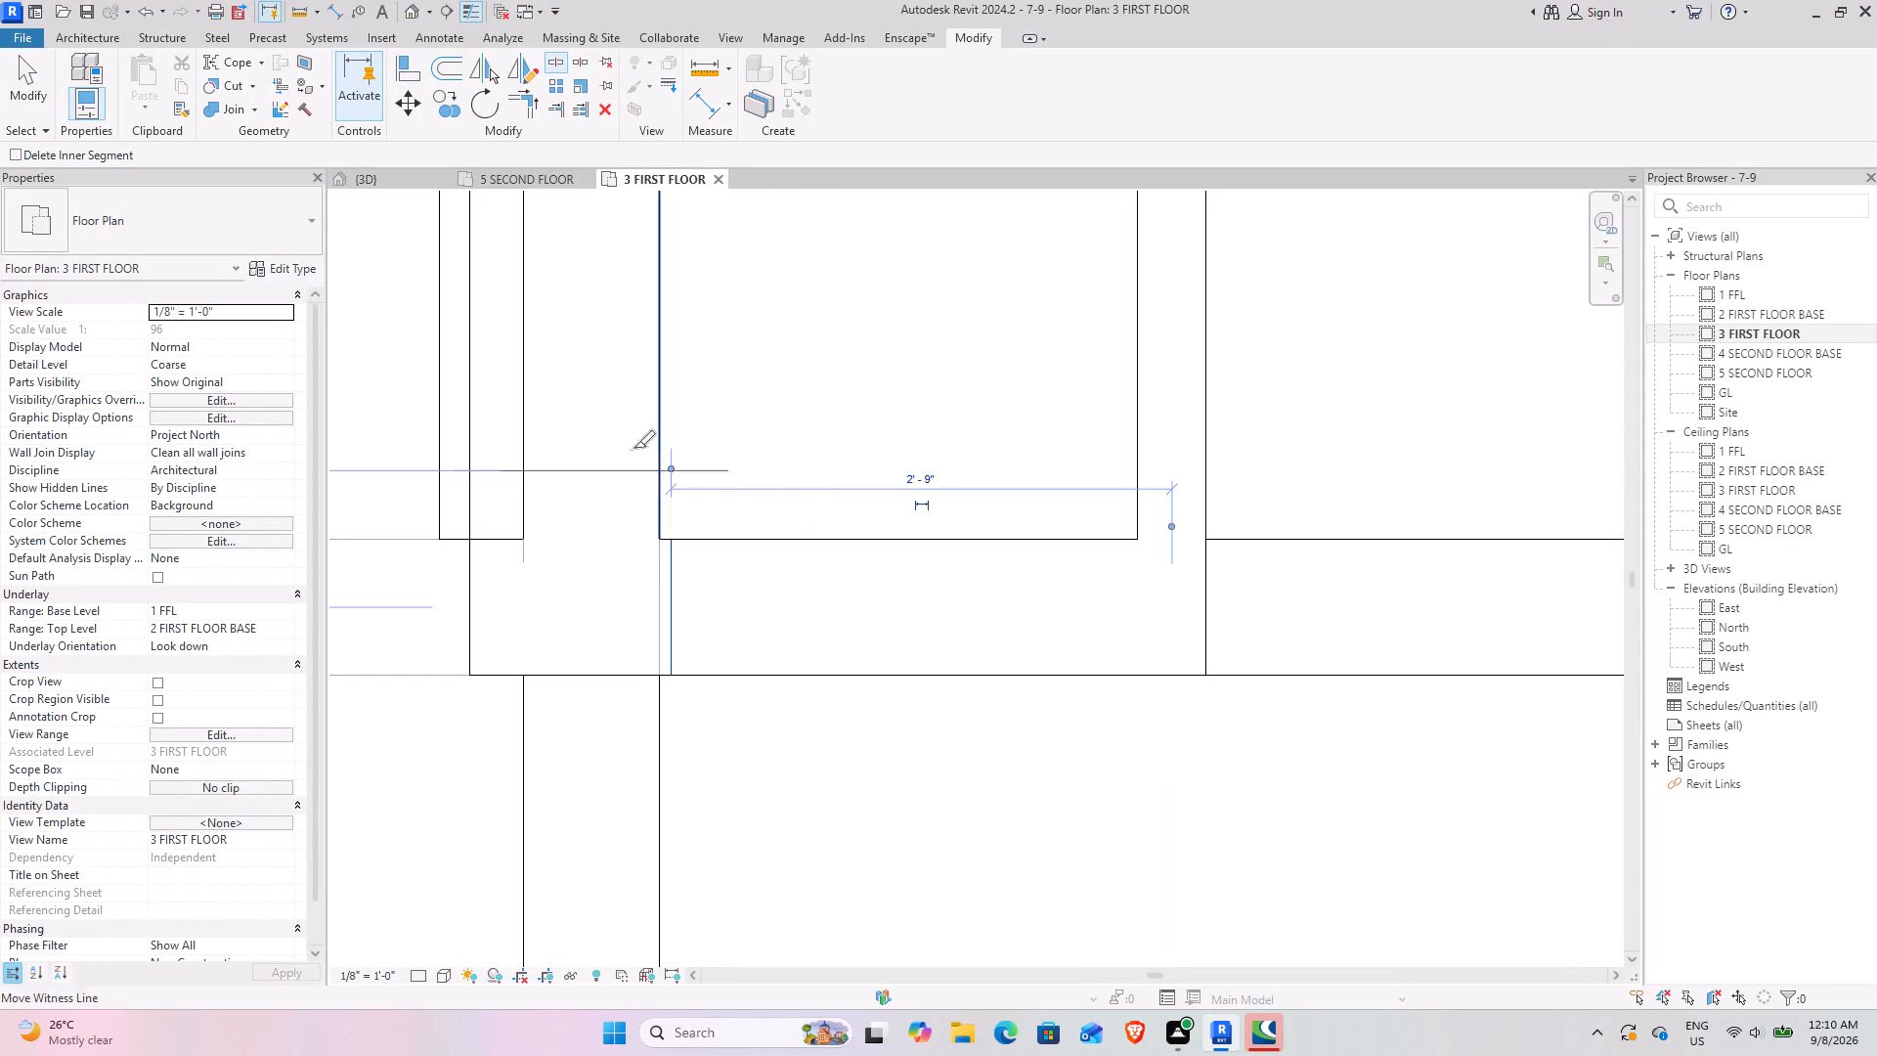
In the 3D view, remove the painted material from the first-floor front wall segment between the balcony and the terrace opening.
key("Escape")
key("Escape")
left_click(364, 185)
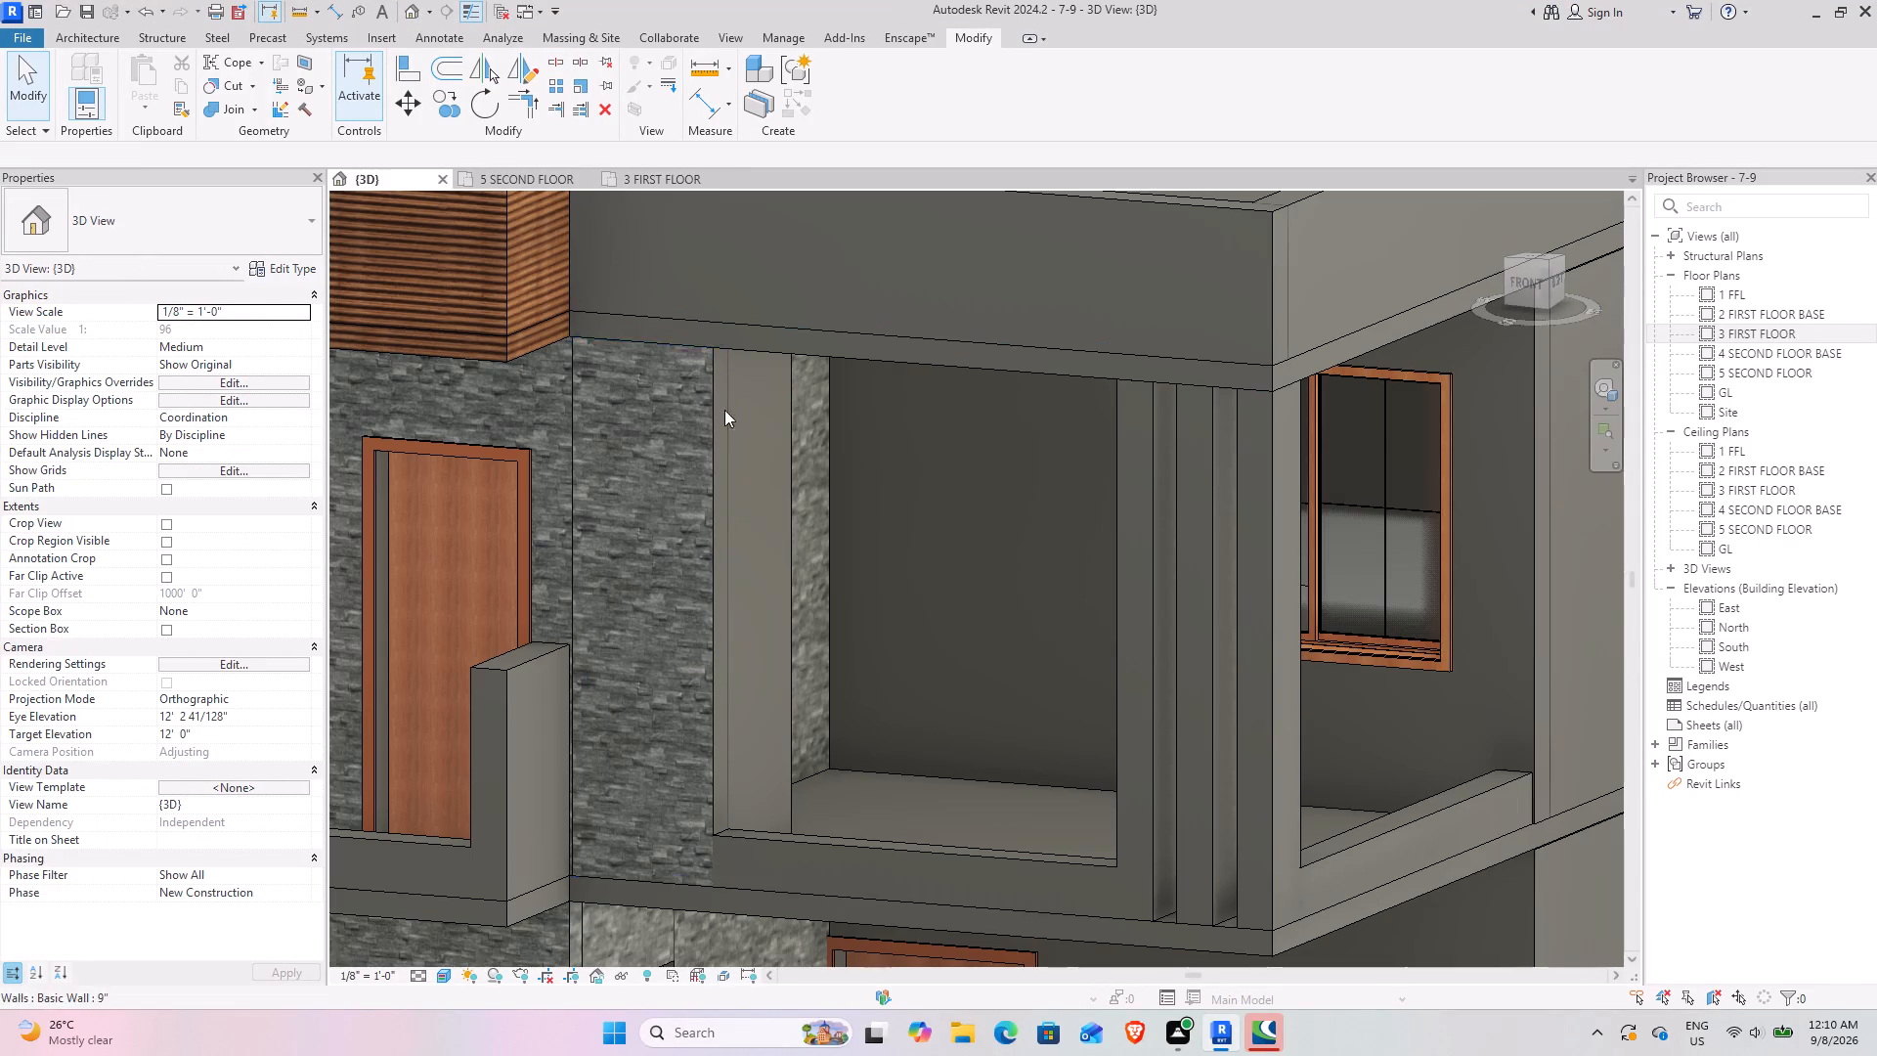
left_click(715, 507)
key("Escape")
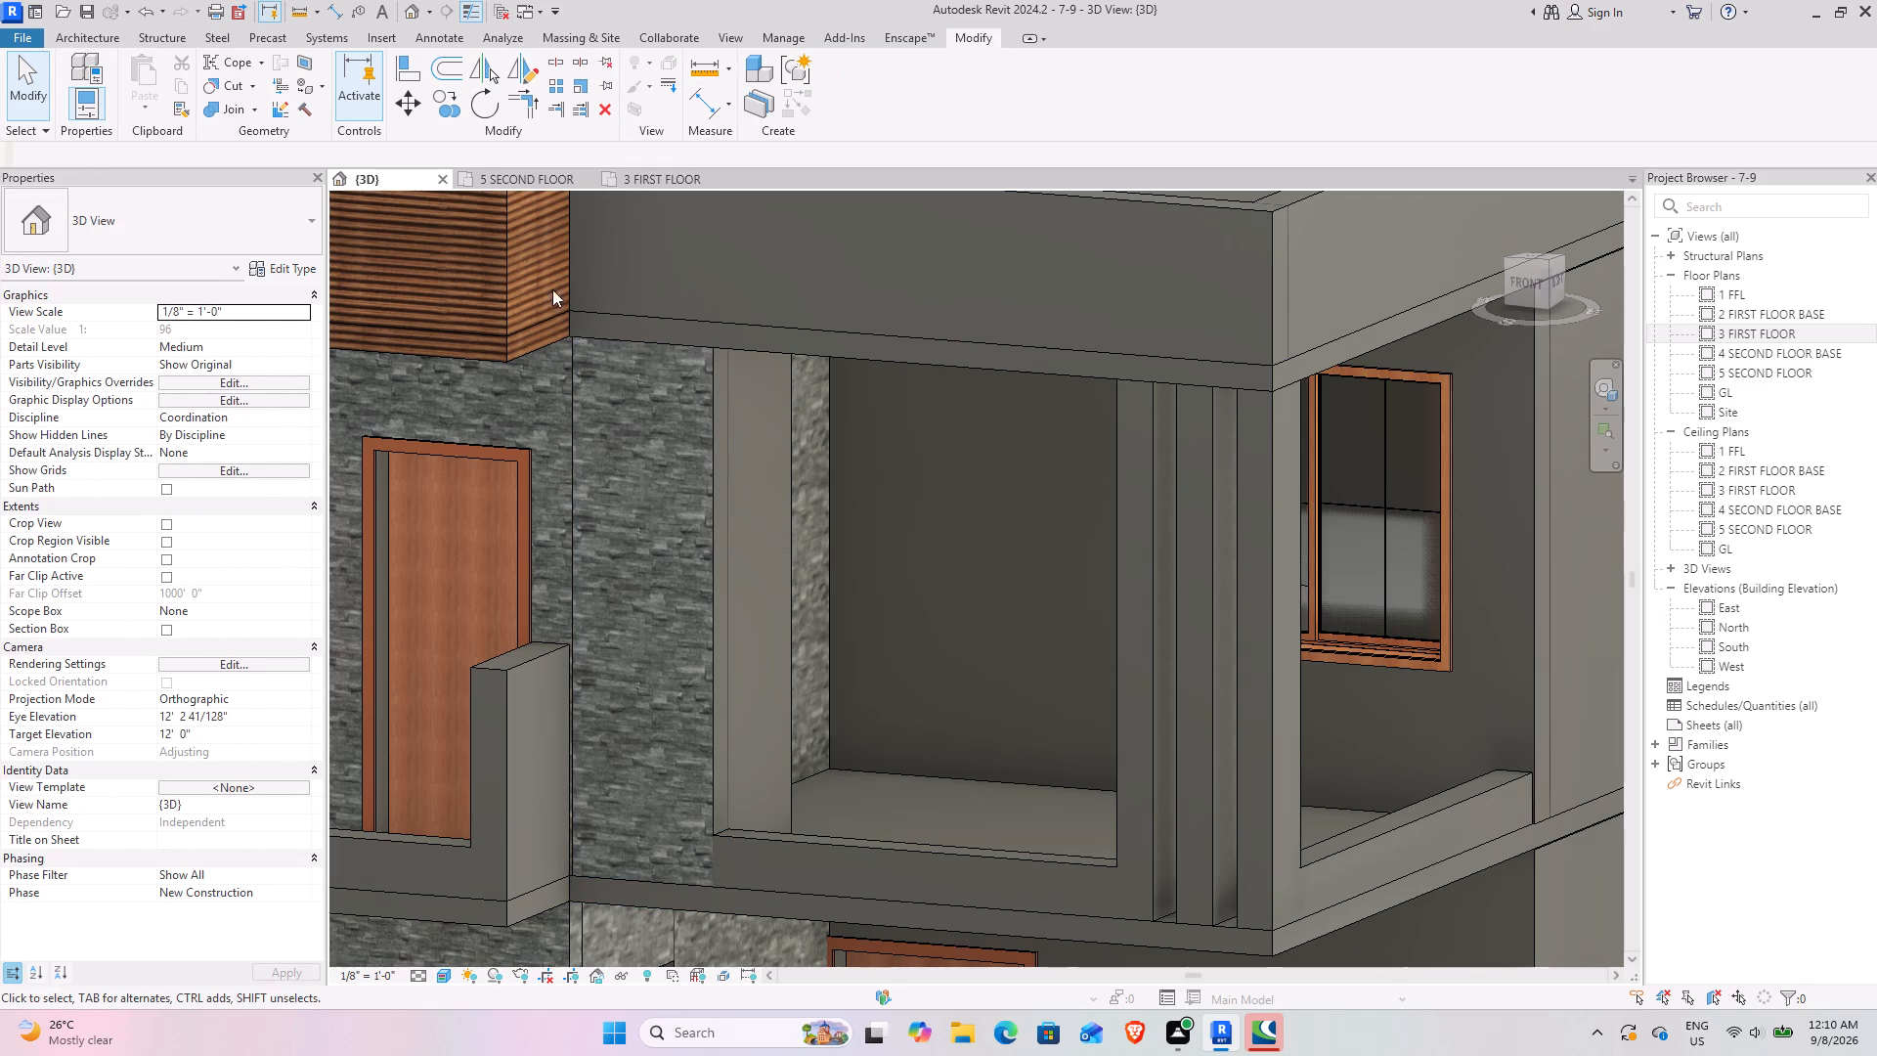
key("Escape")
left_click(317, 87)
left_click(312, 142)
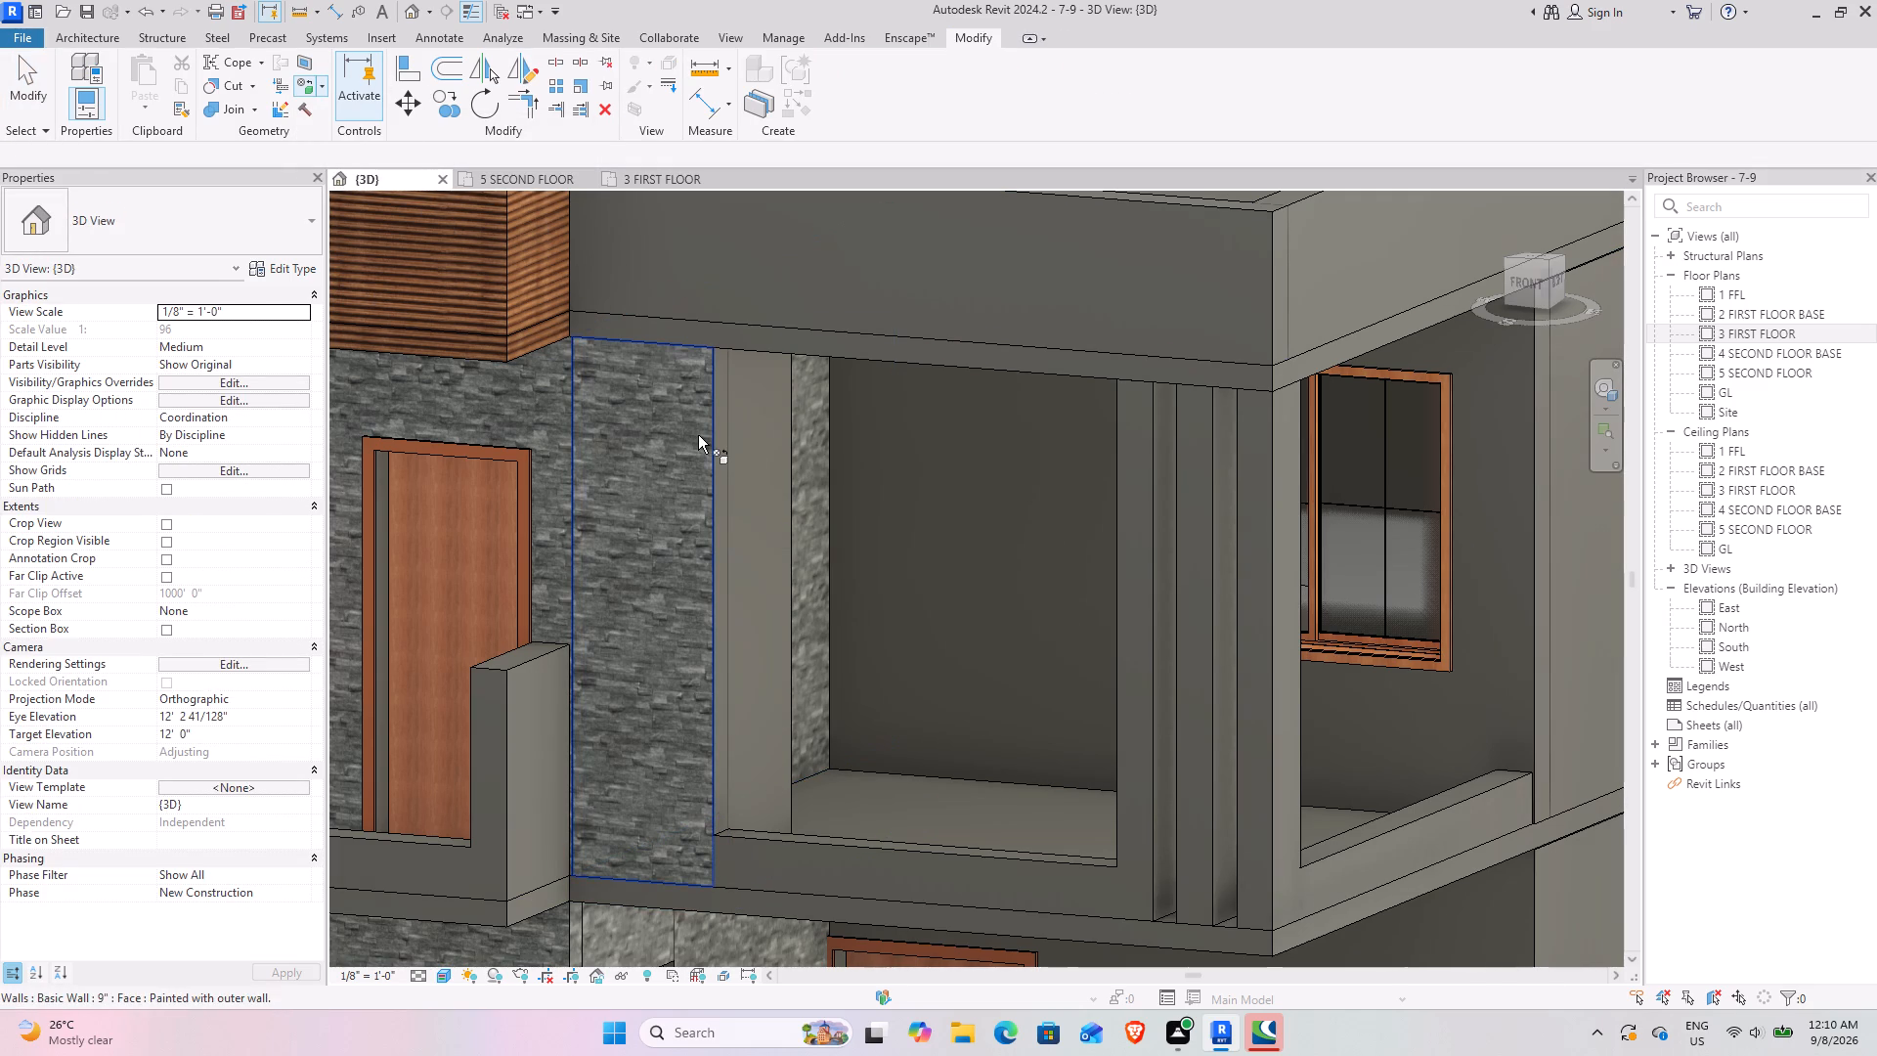
left_click(698, 435)
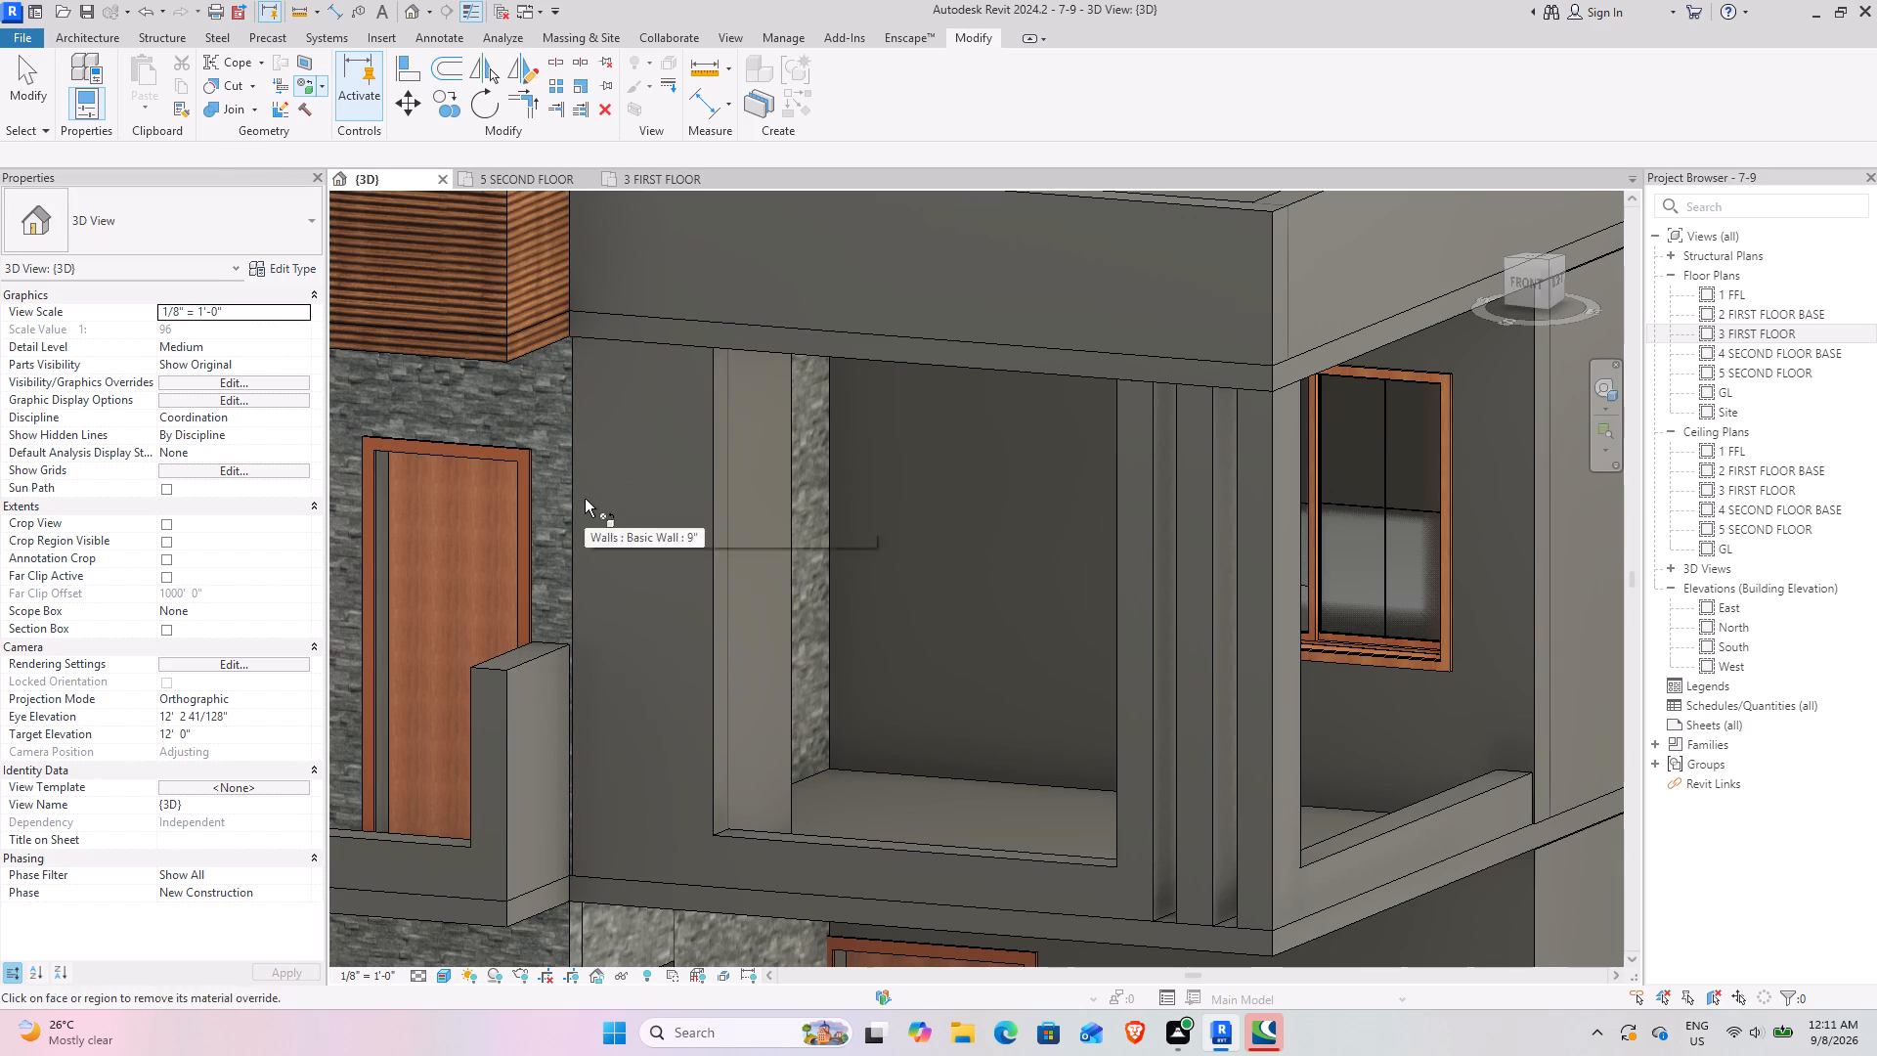
key("Escape")
key("Escape")
scroll(599, 503, "down", 5)
middle_click_drag(777, 594, 876, 511)
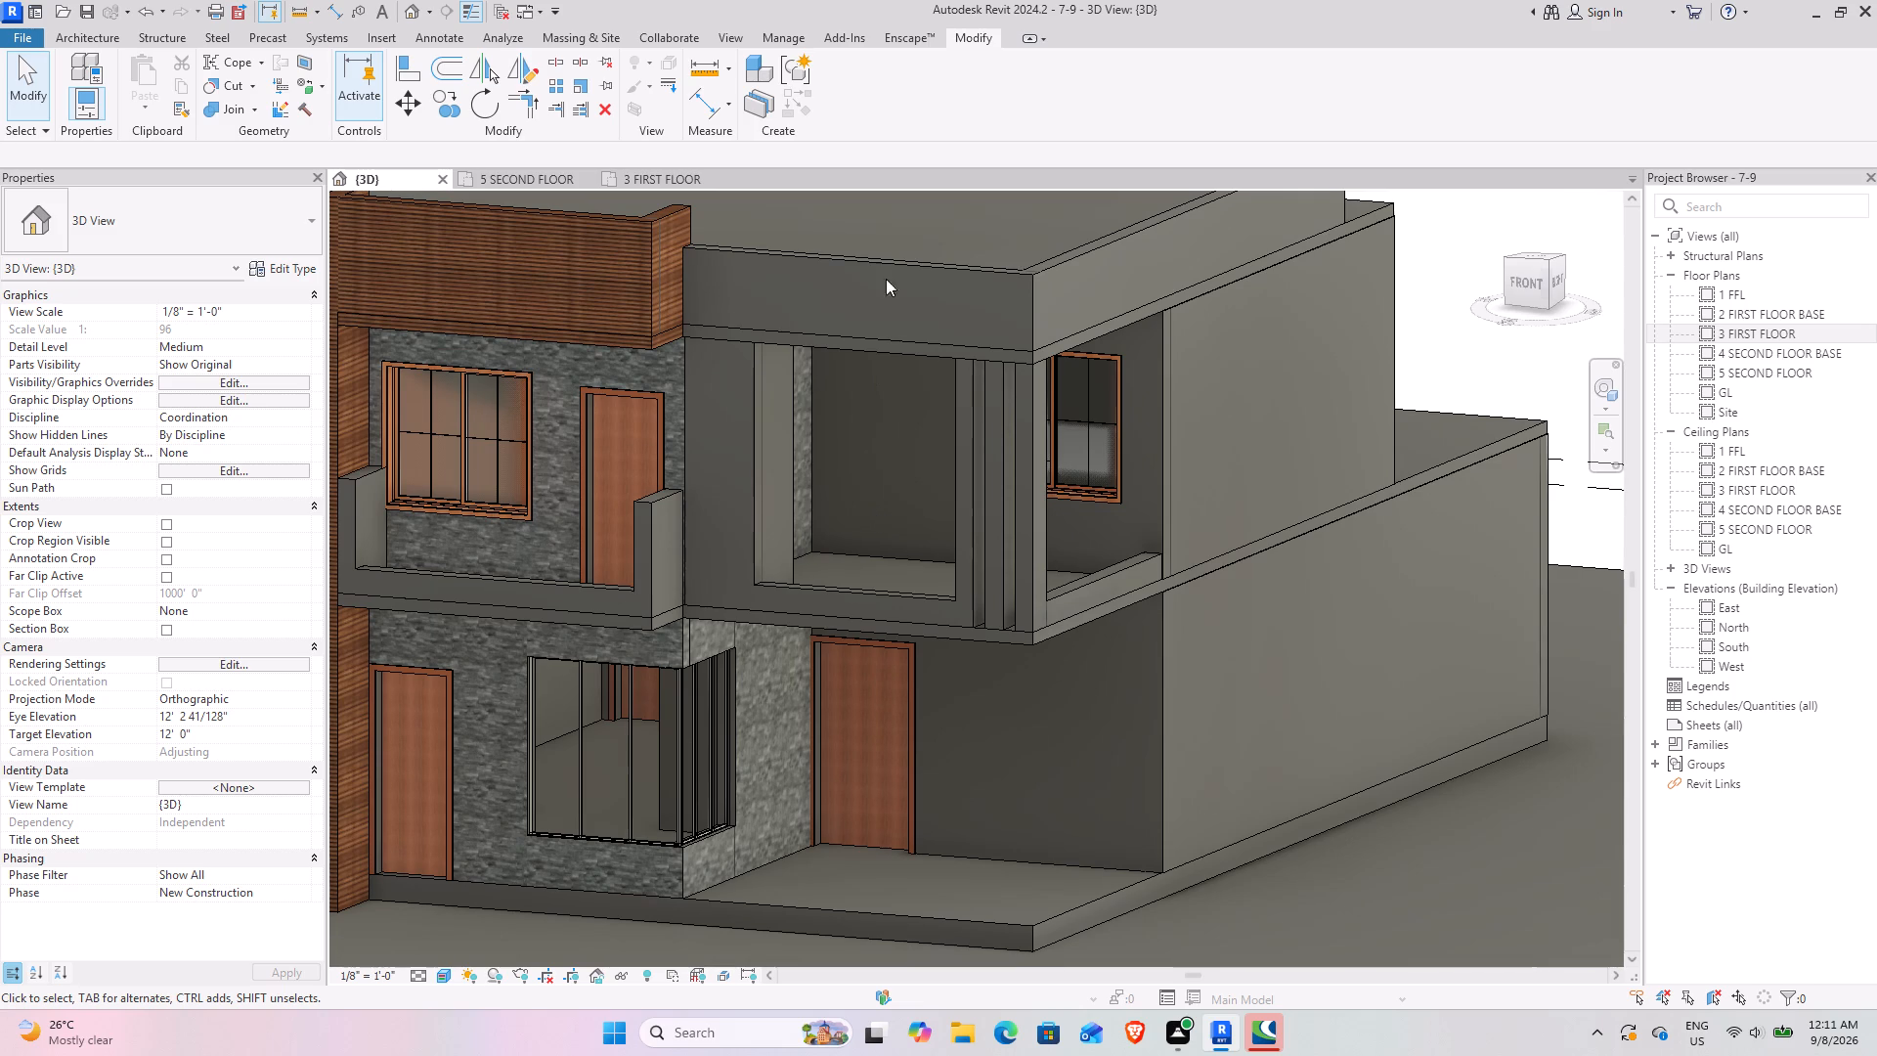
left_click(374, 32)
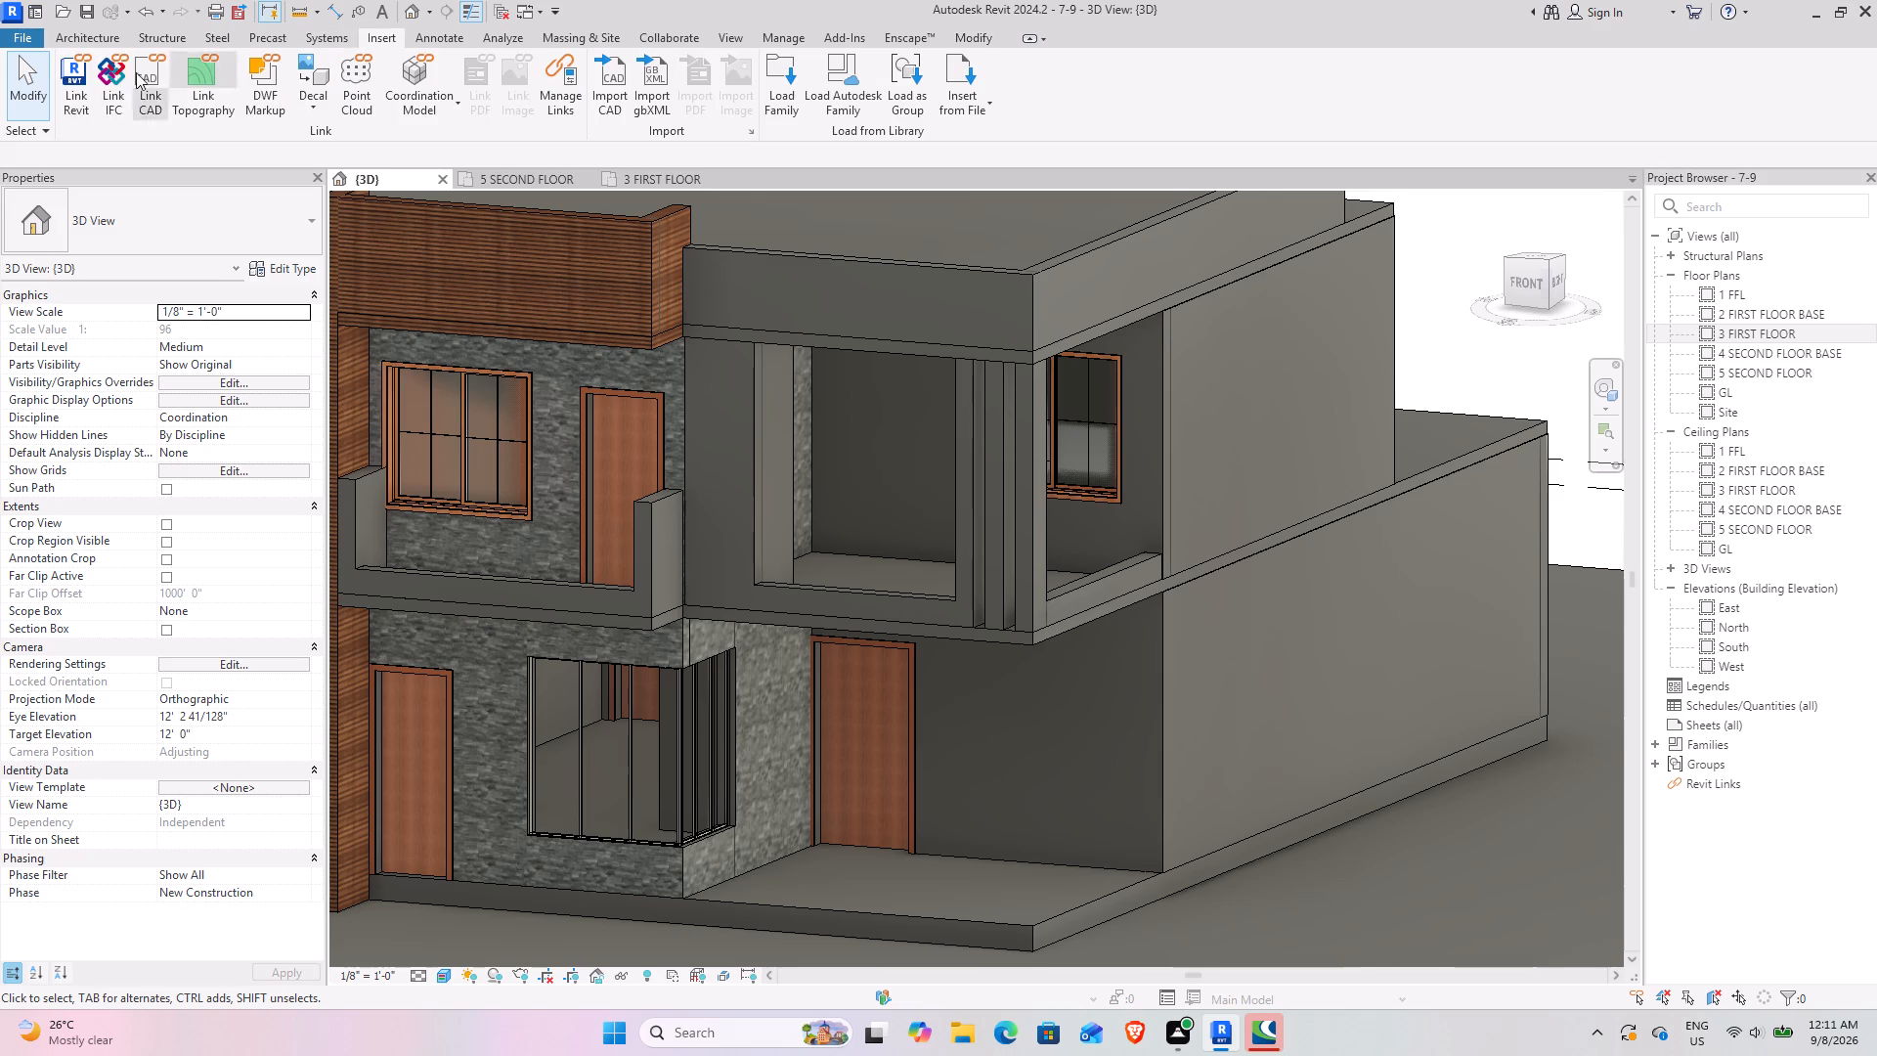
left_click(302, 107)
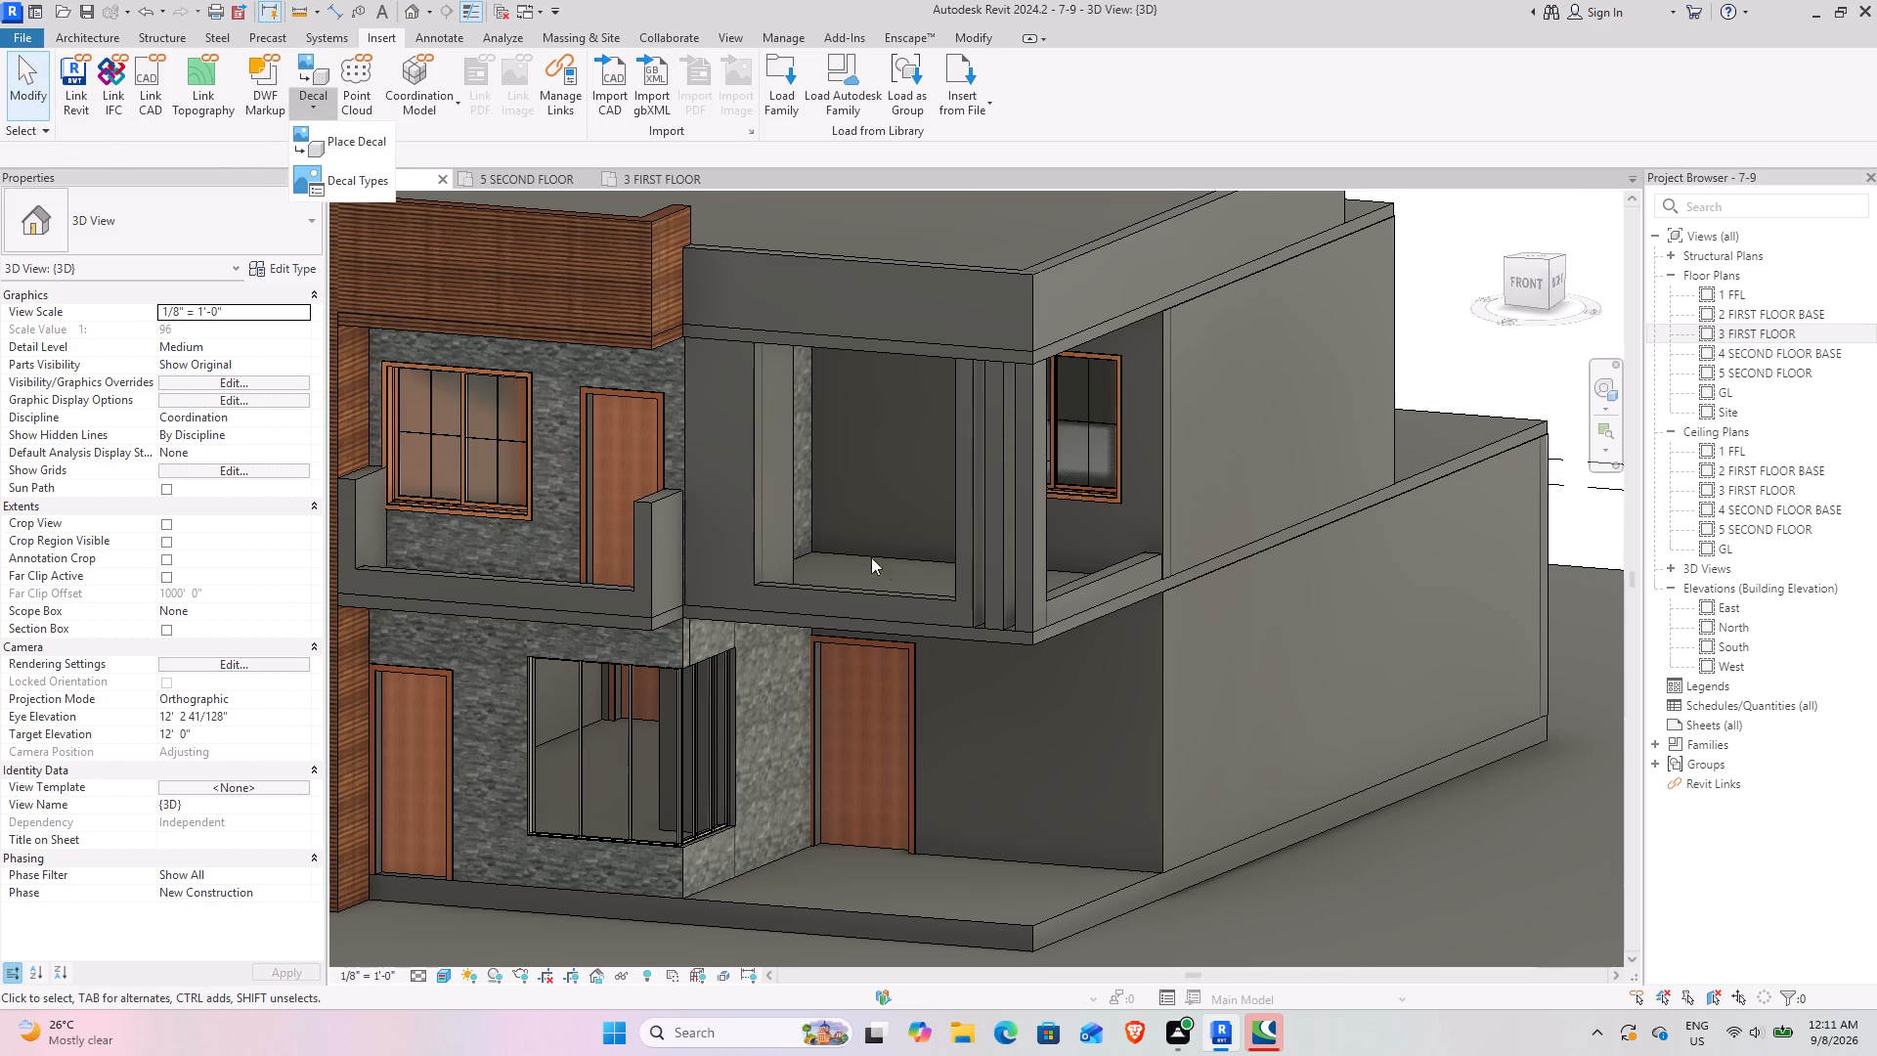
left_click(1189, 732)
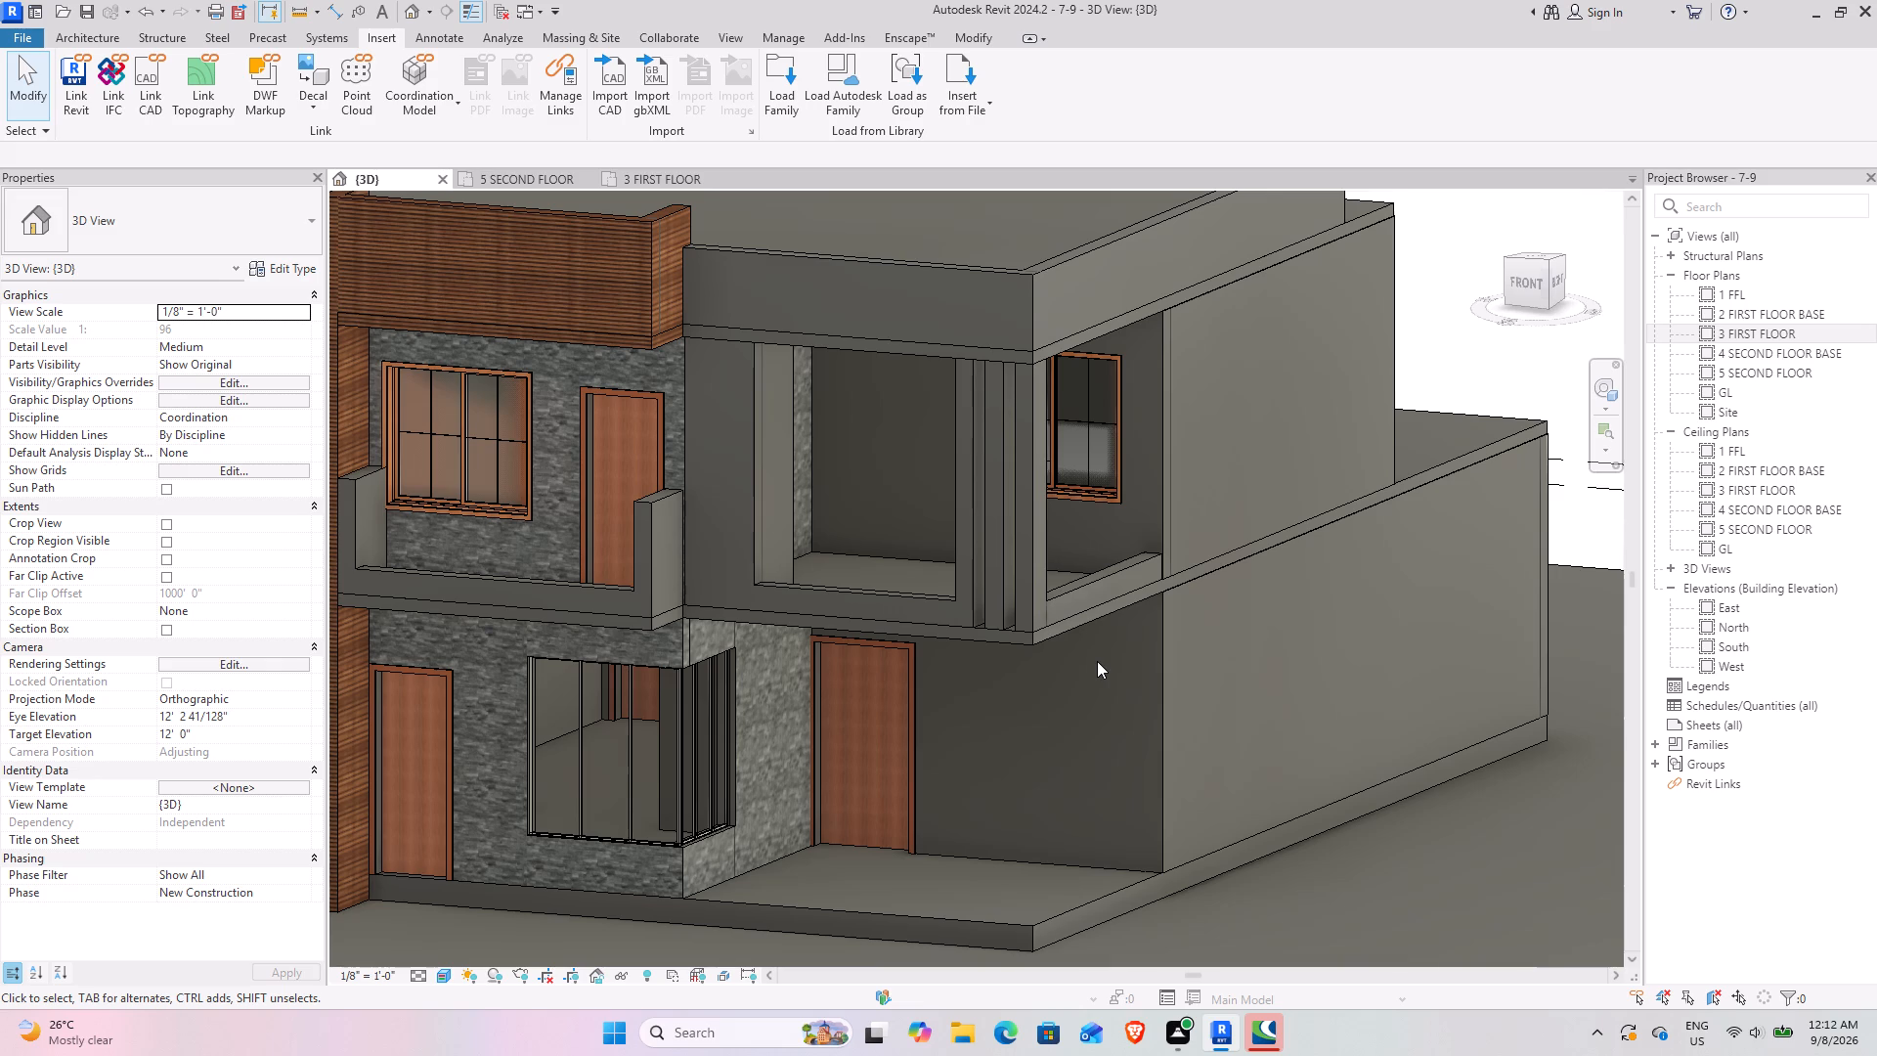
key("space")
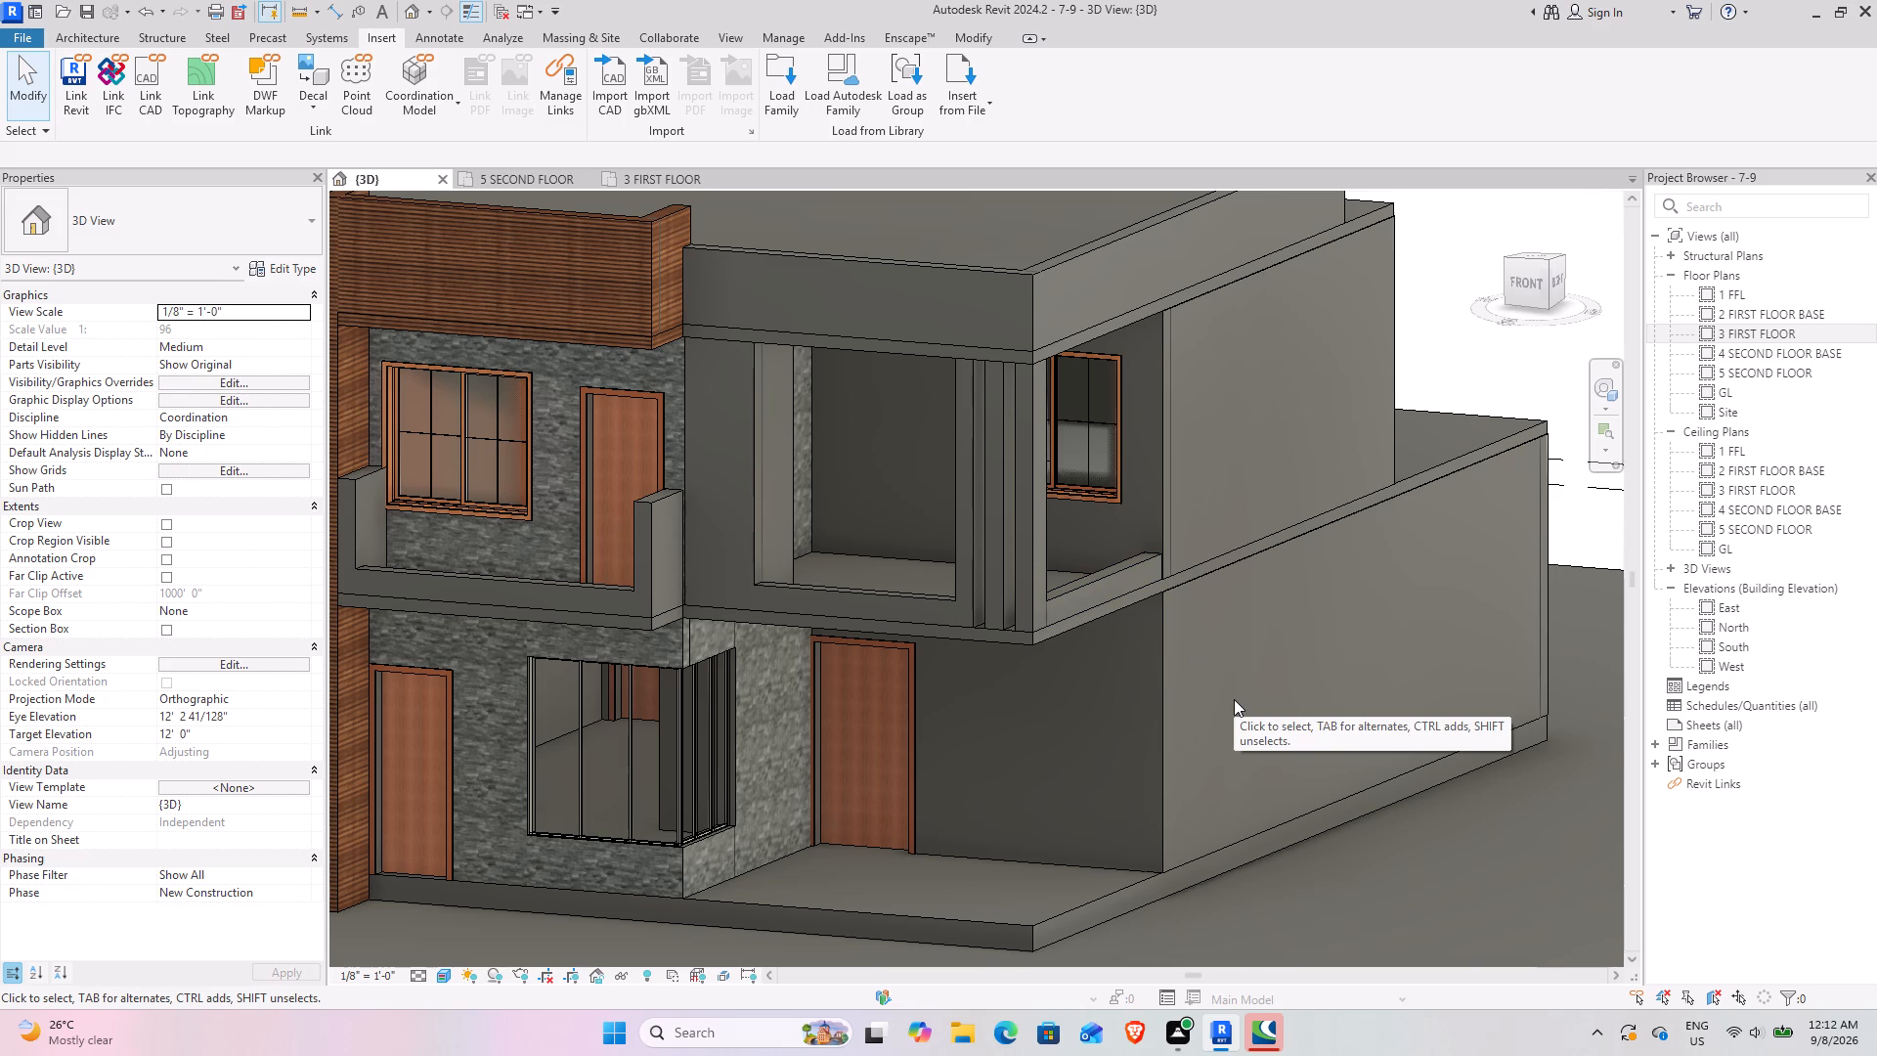
In the 3 FIRST FLOOR plan, create a straight Handrail - Rectangular railing about 11' 8 1/2" long along the centreline of the balcony's front low wall.
left_click(666, 175)
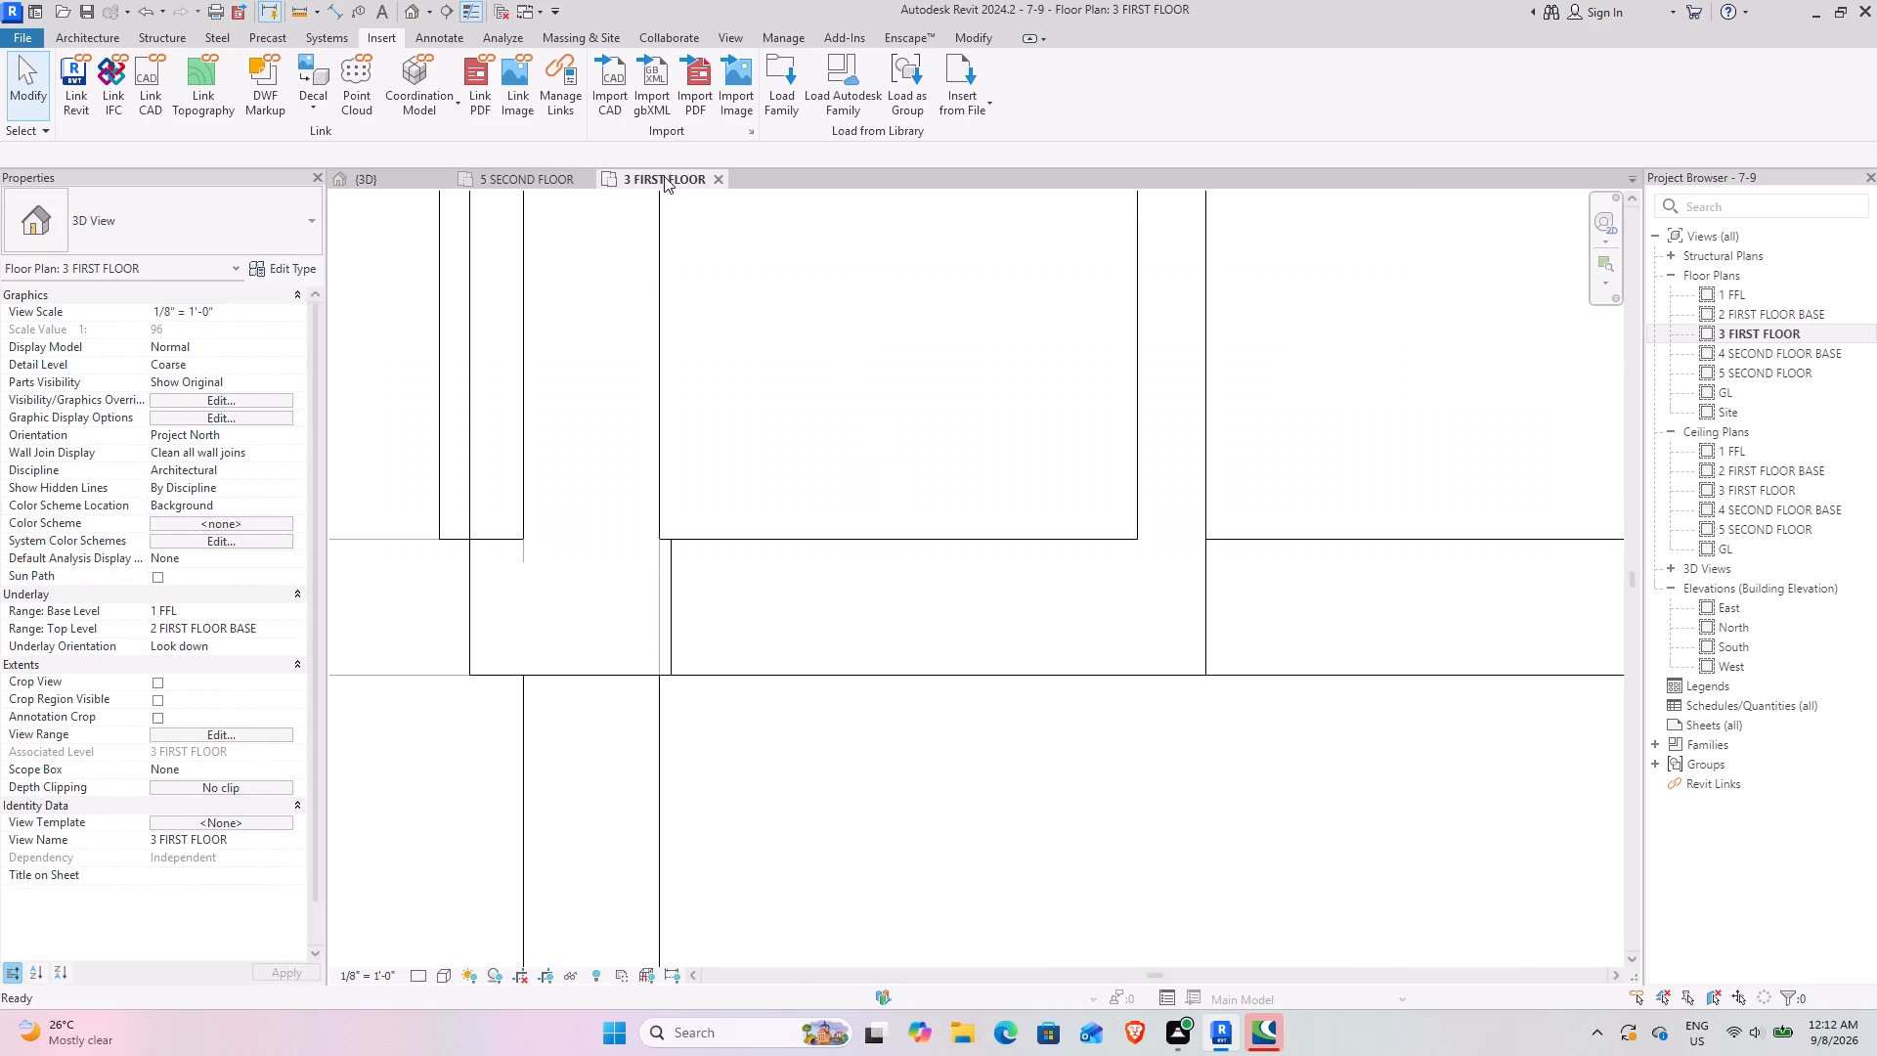
scroll(886, 558, "down", 11)
middle_click_drag(988, 519, 991, 571)
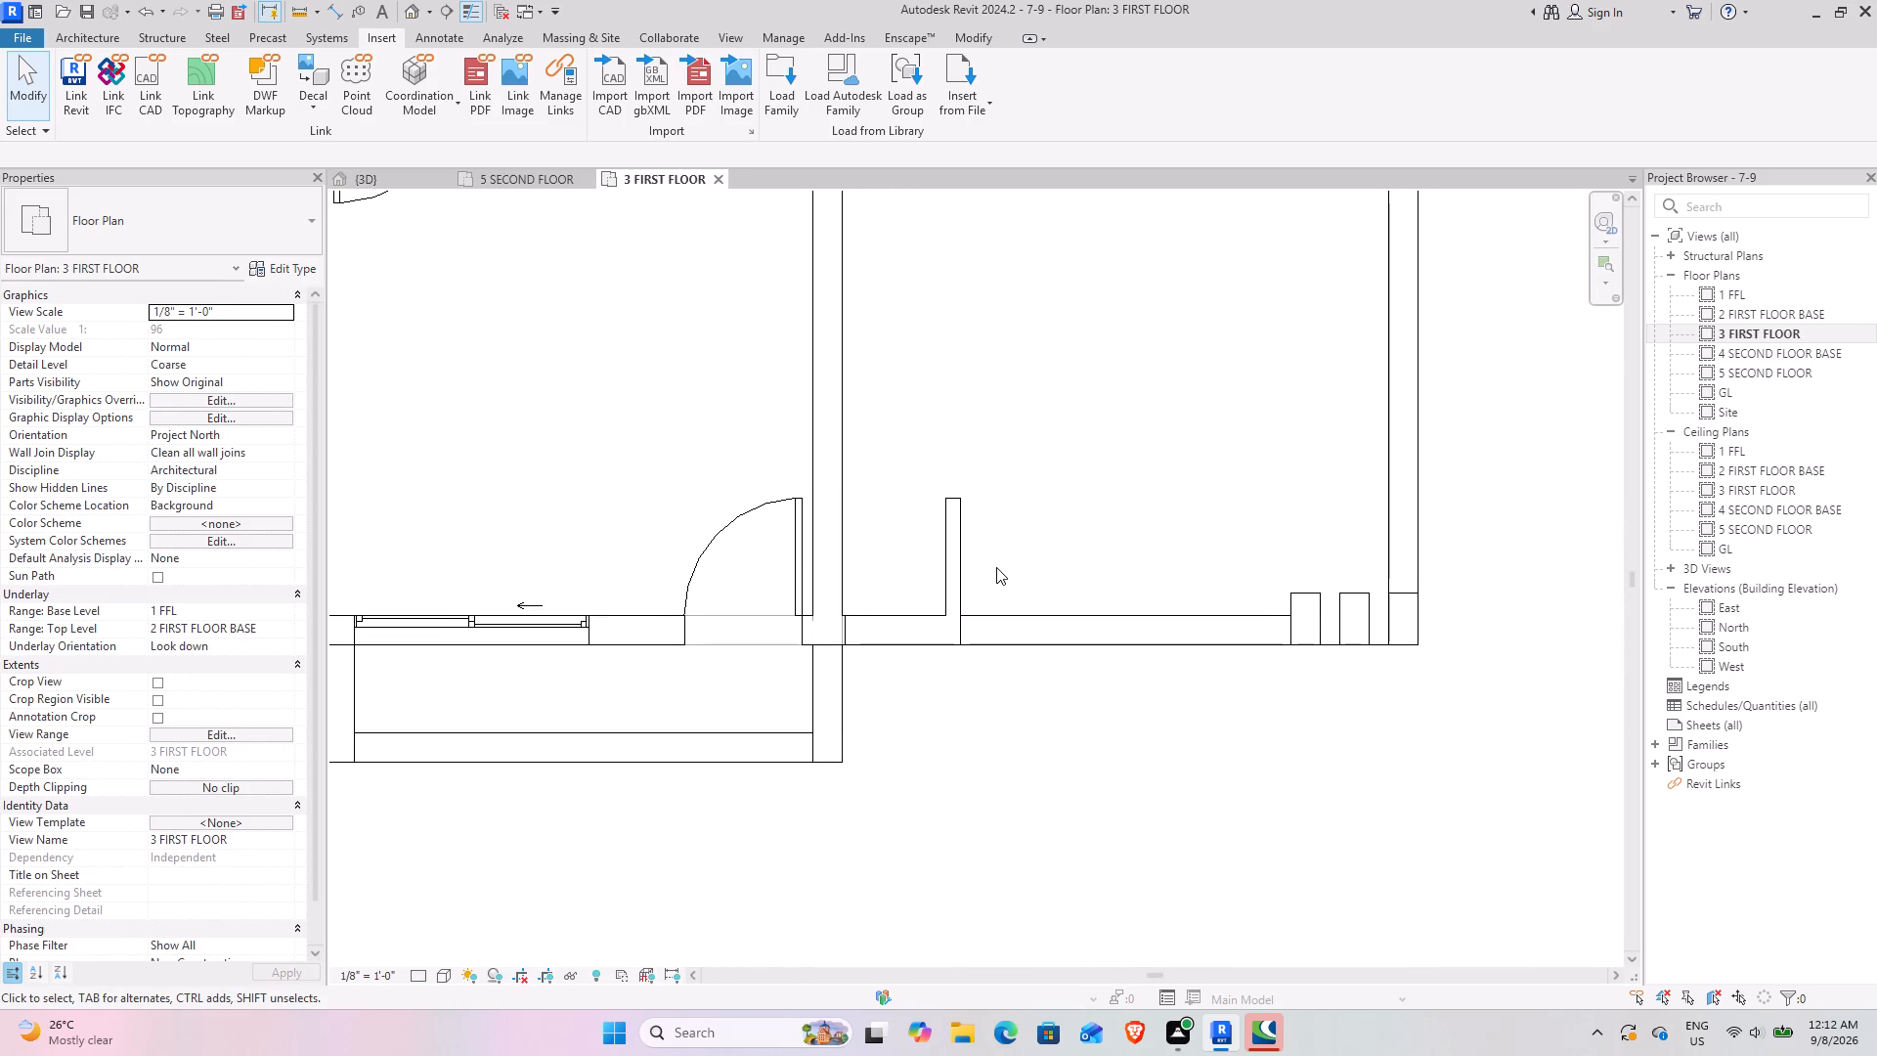
scroll(745, 596, "down", 3)
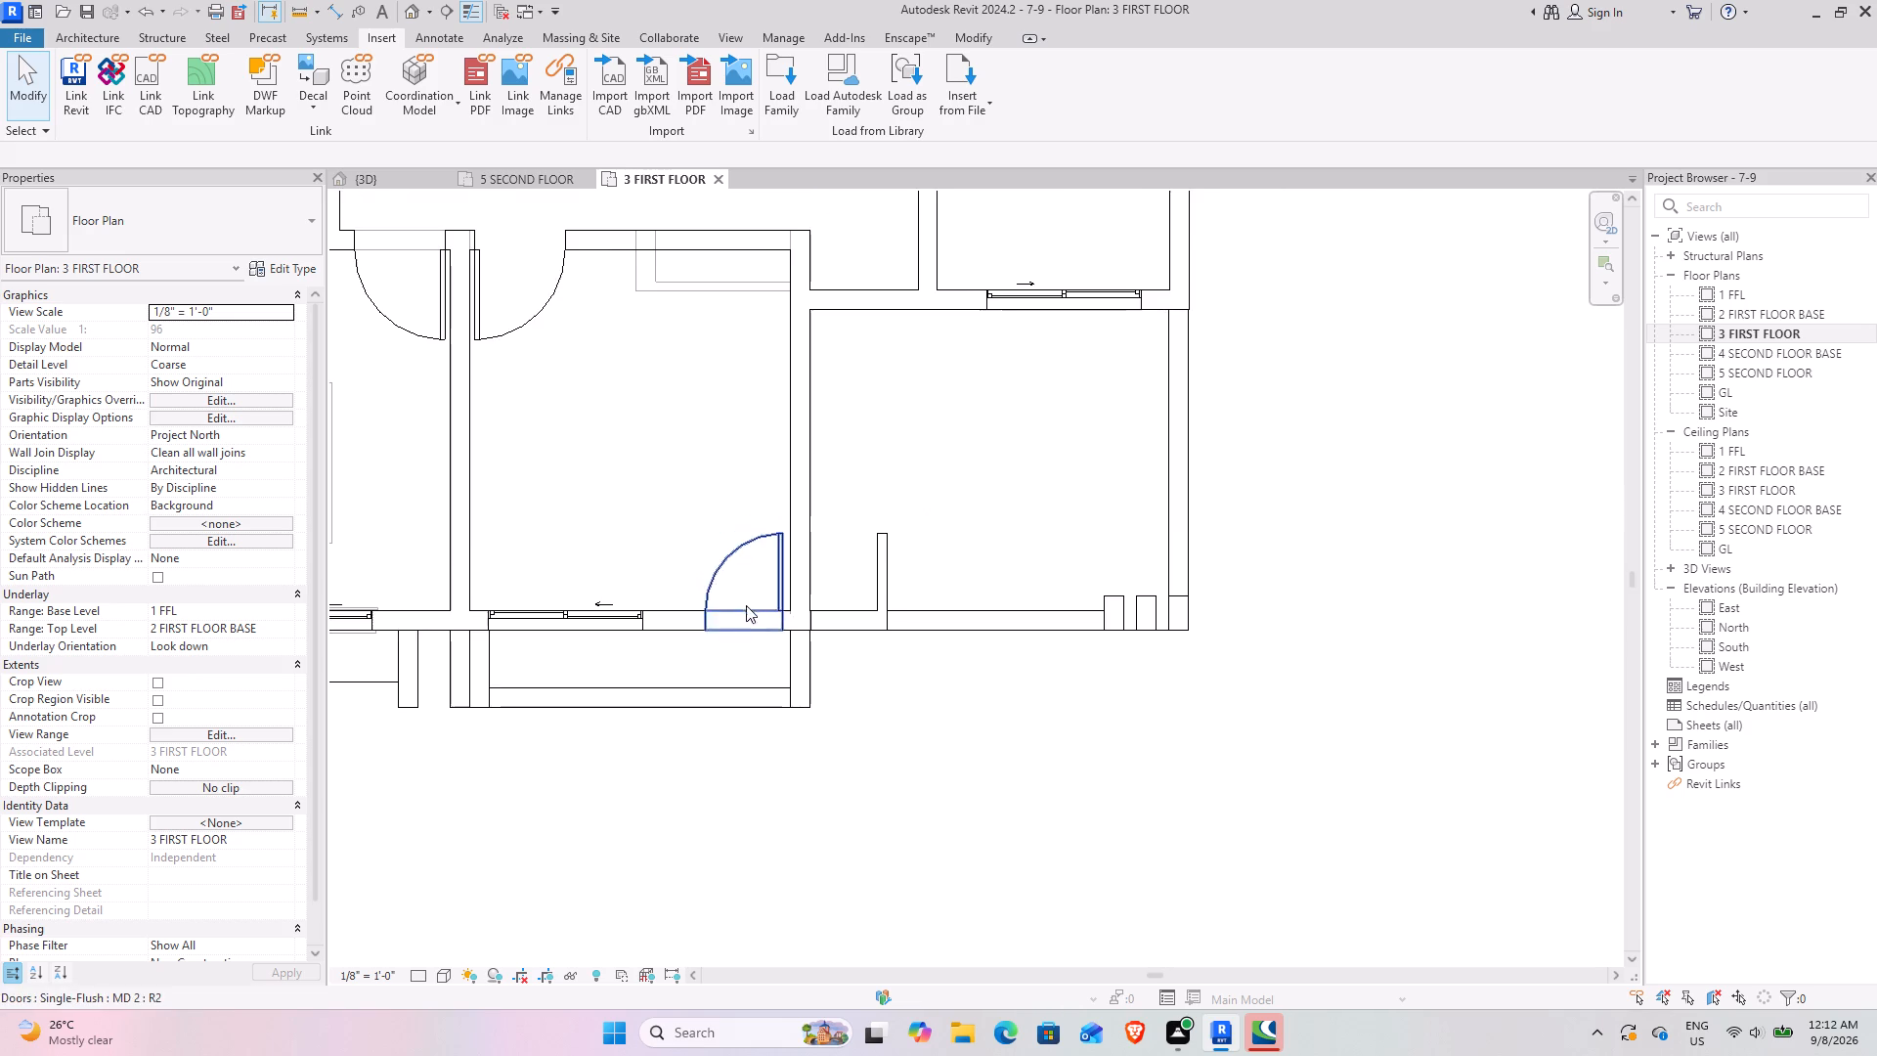
middle_click_drag(728, 596, 1028, 600)
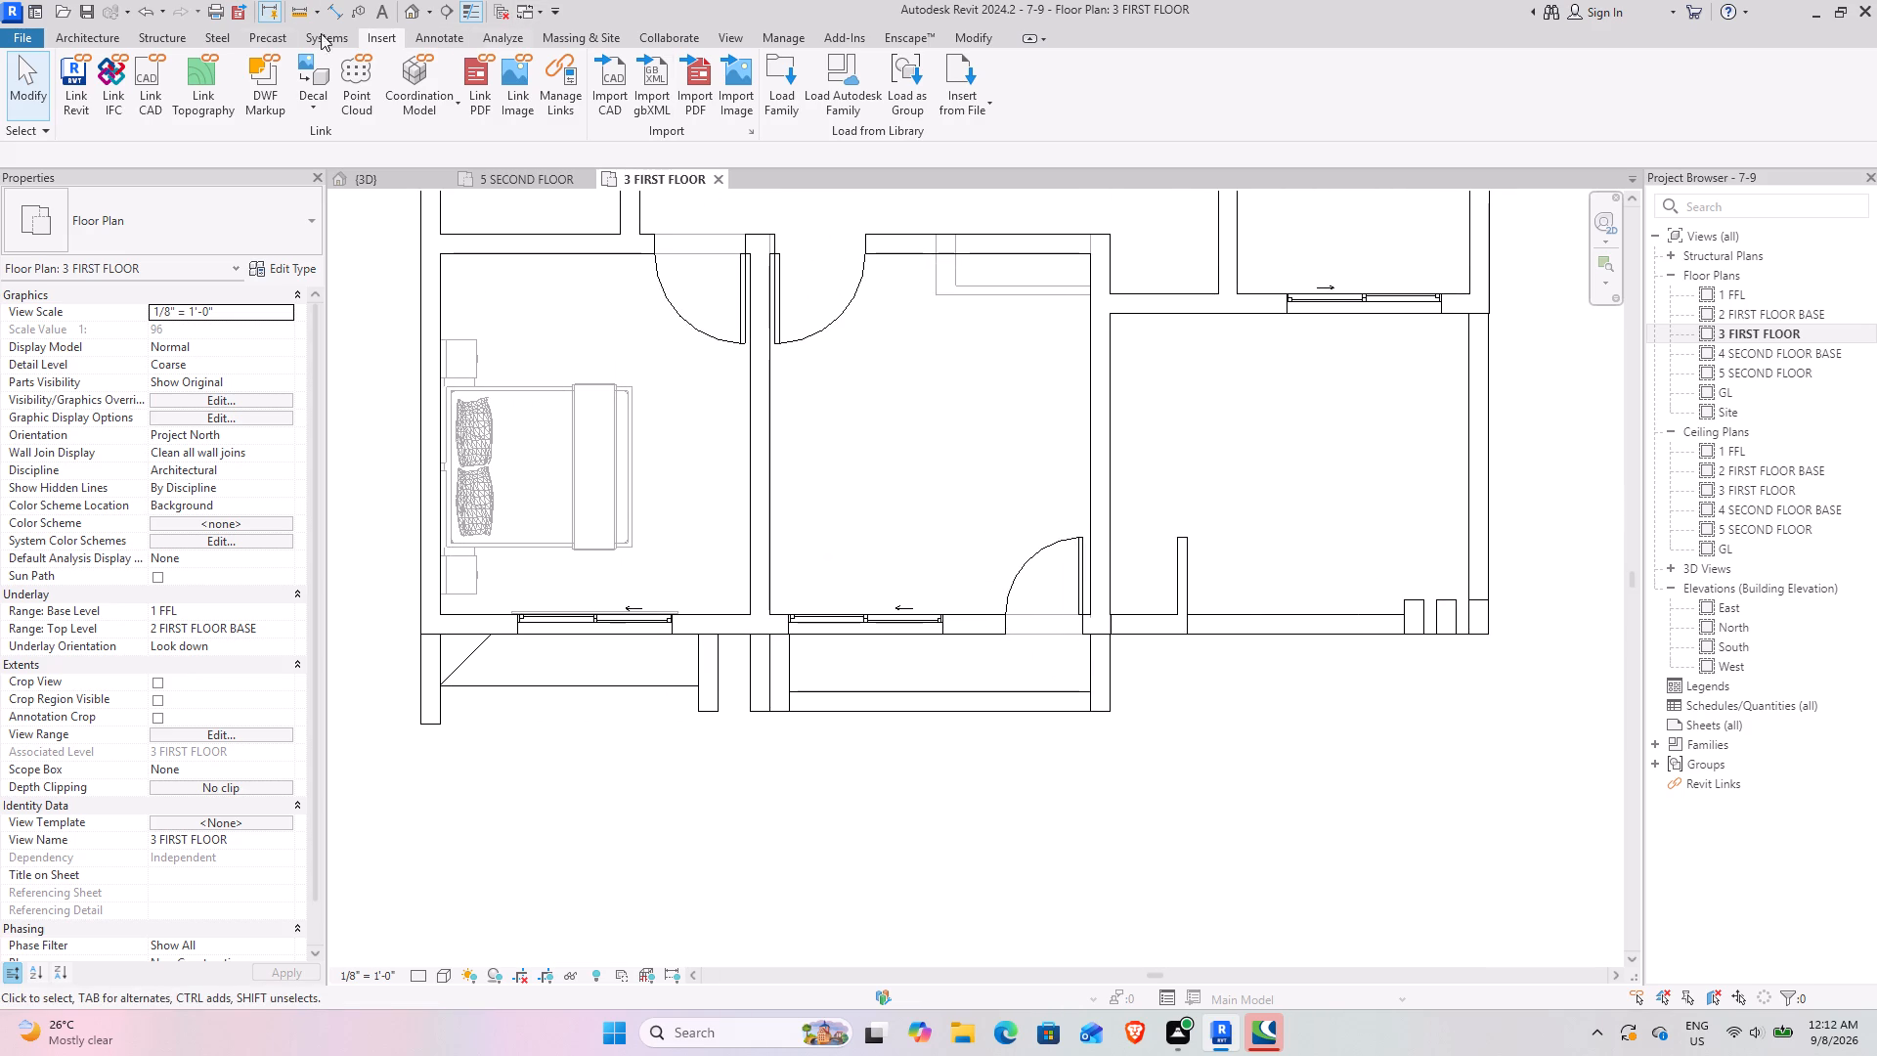
left_click(72, 39)
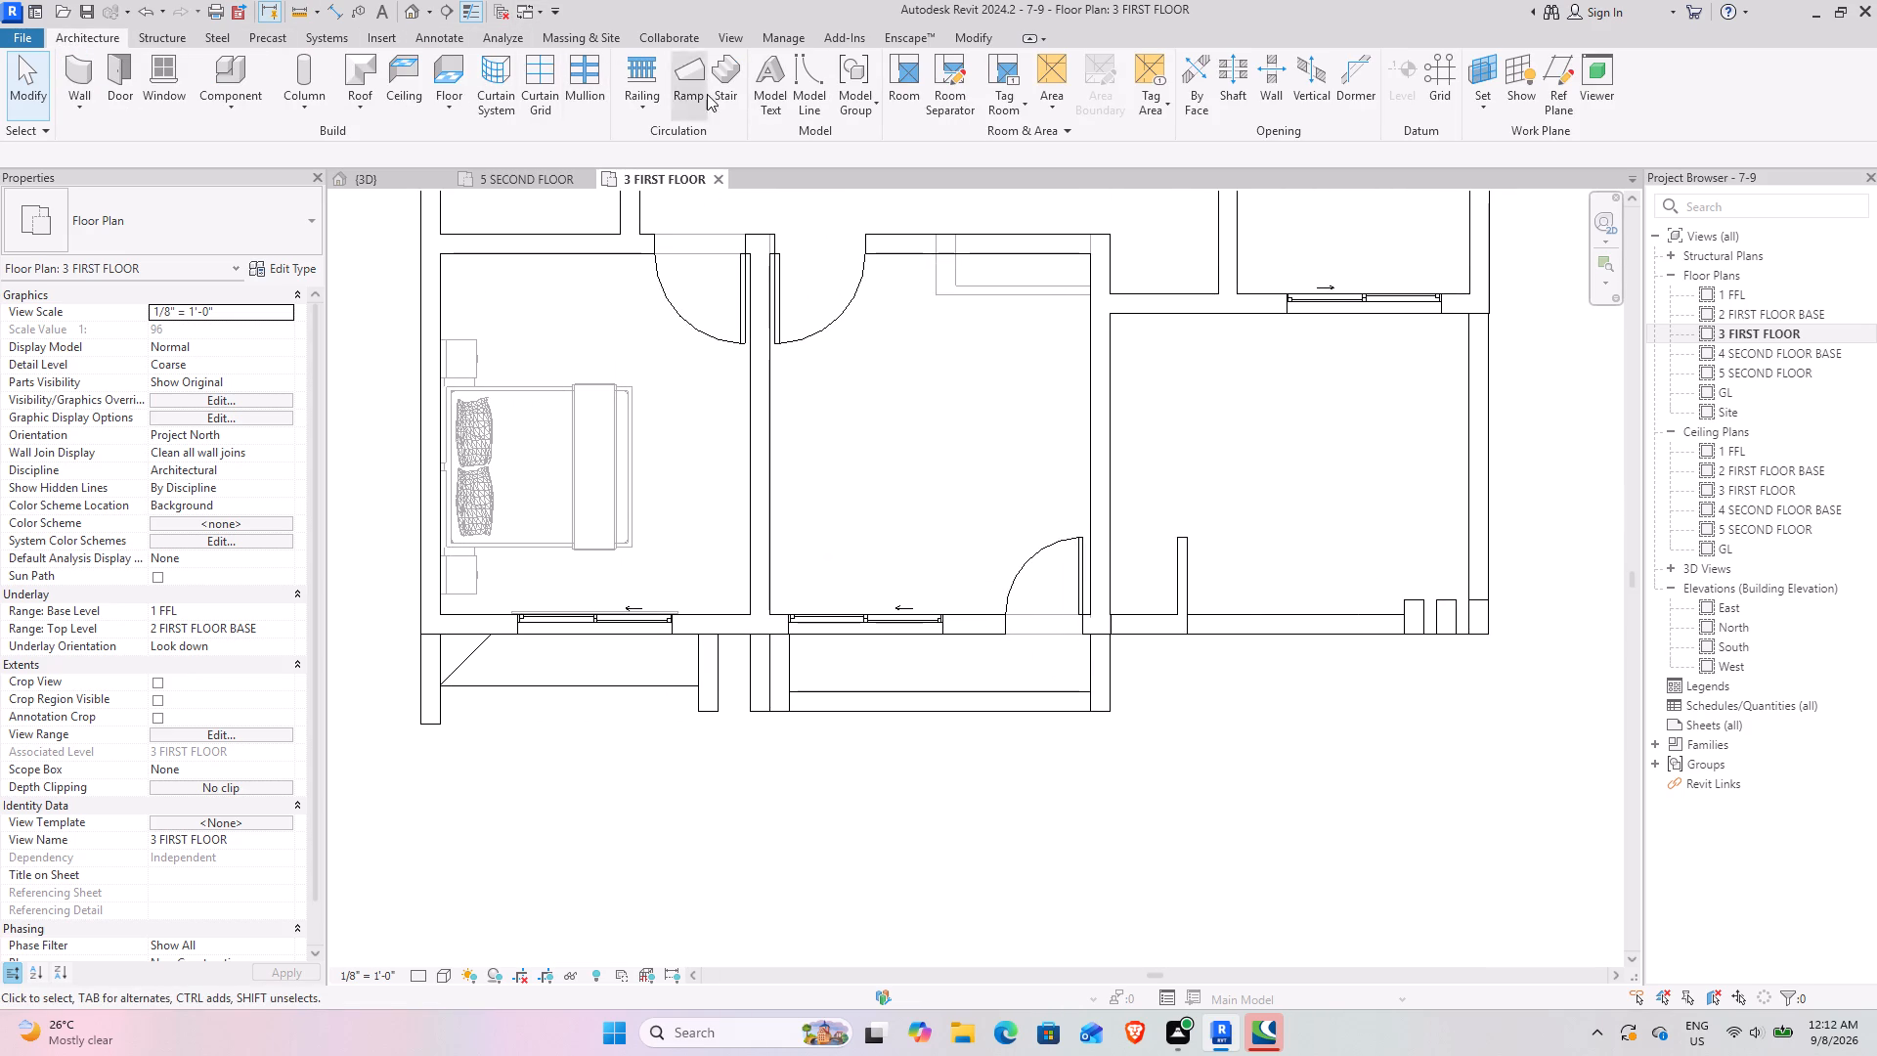
left_click(651, 72)
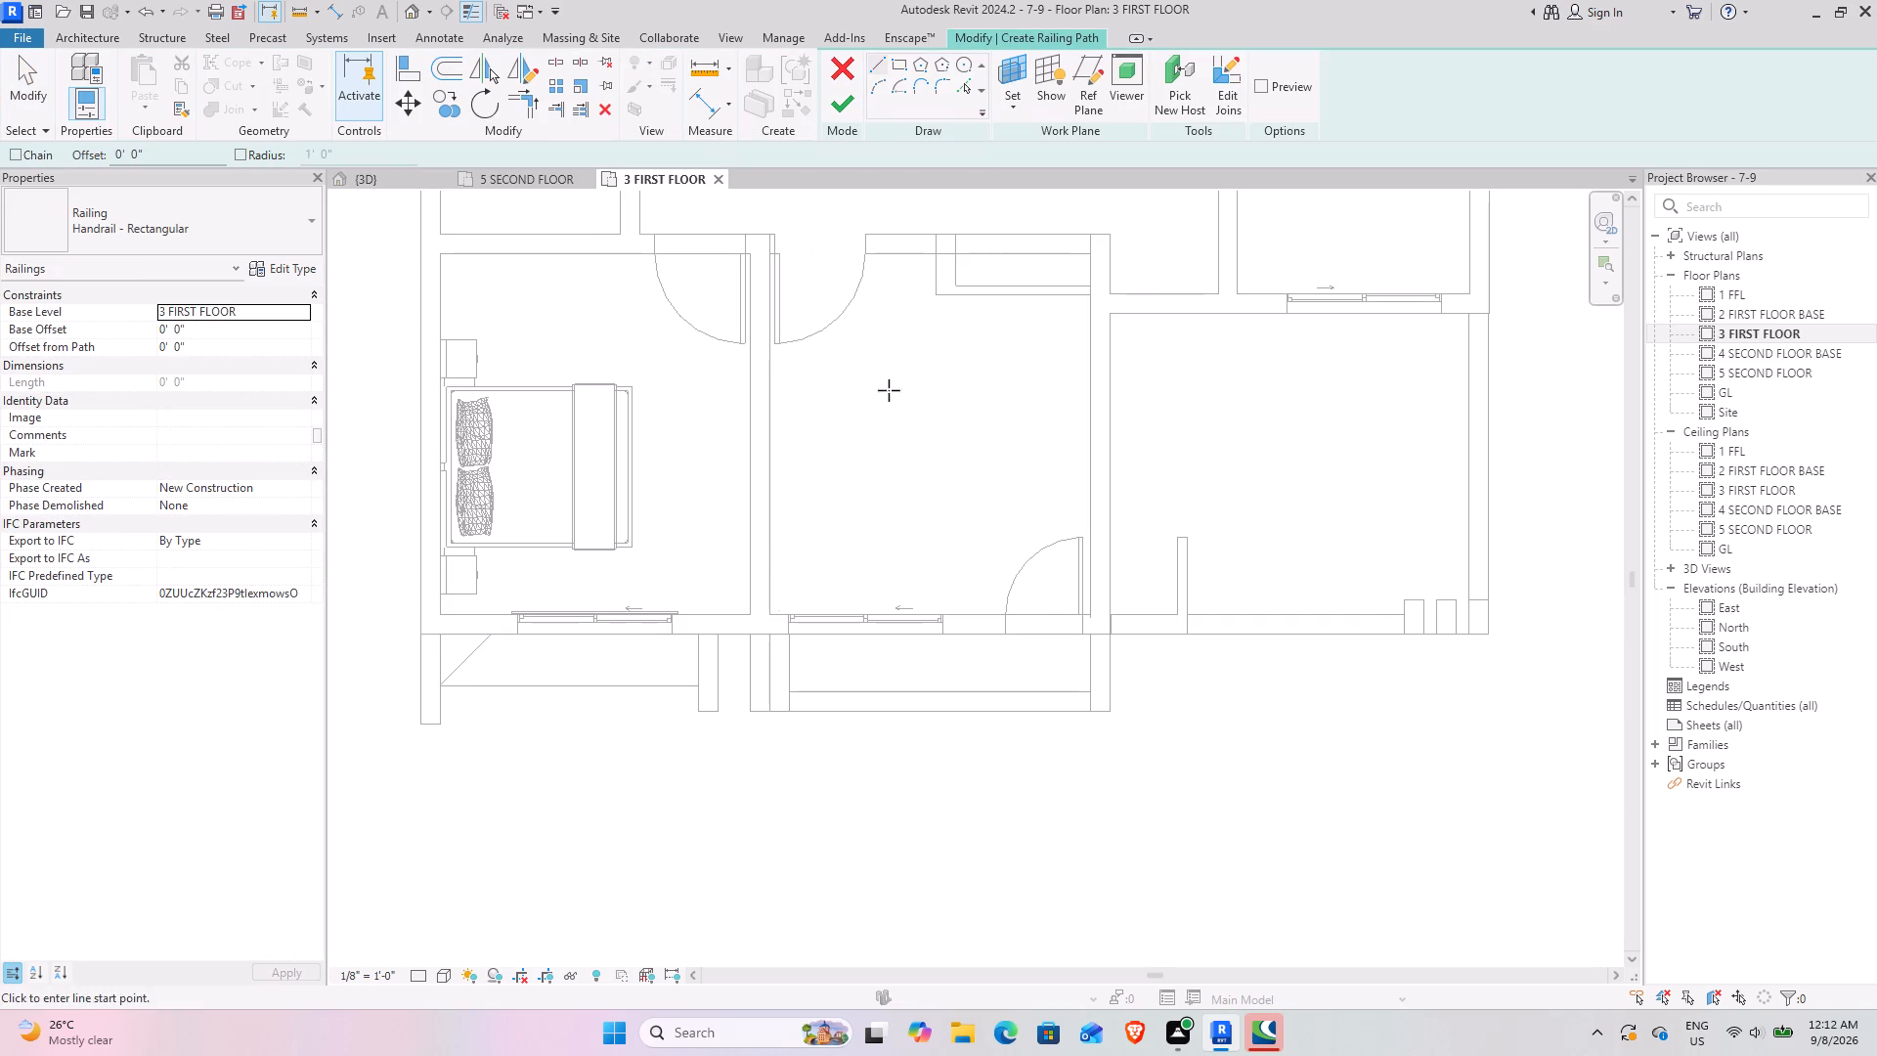
left_click(782, 716)
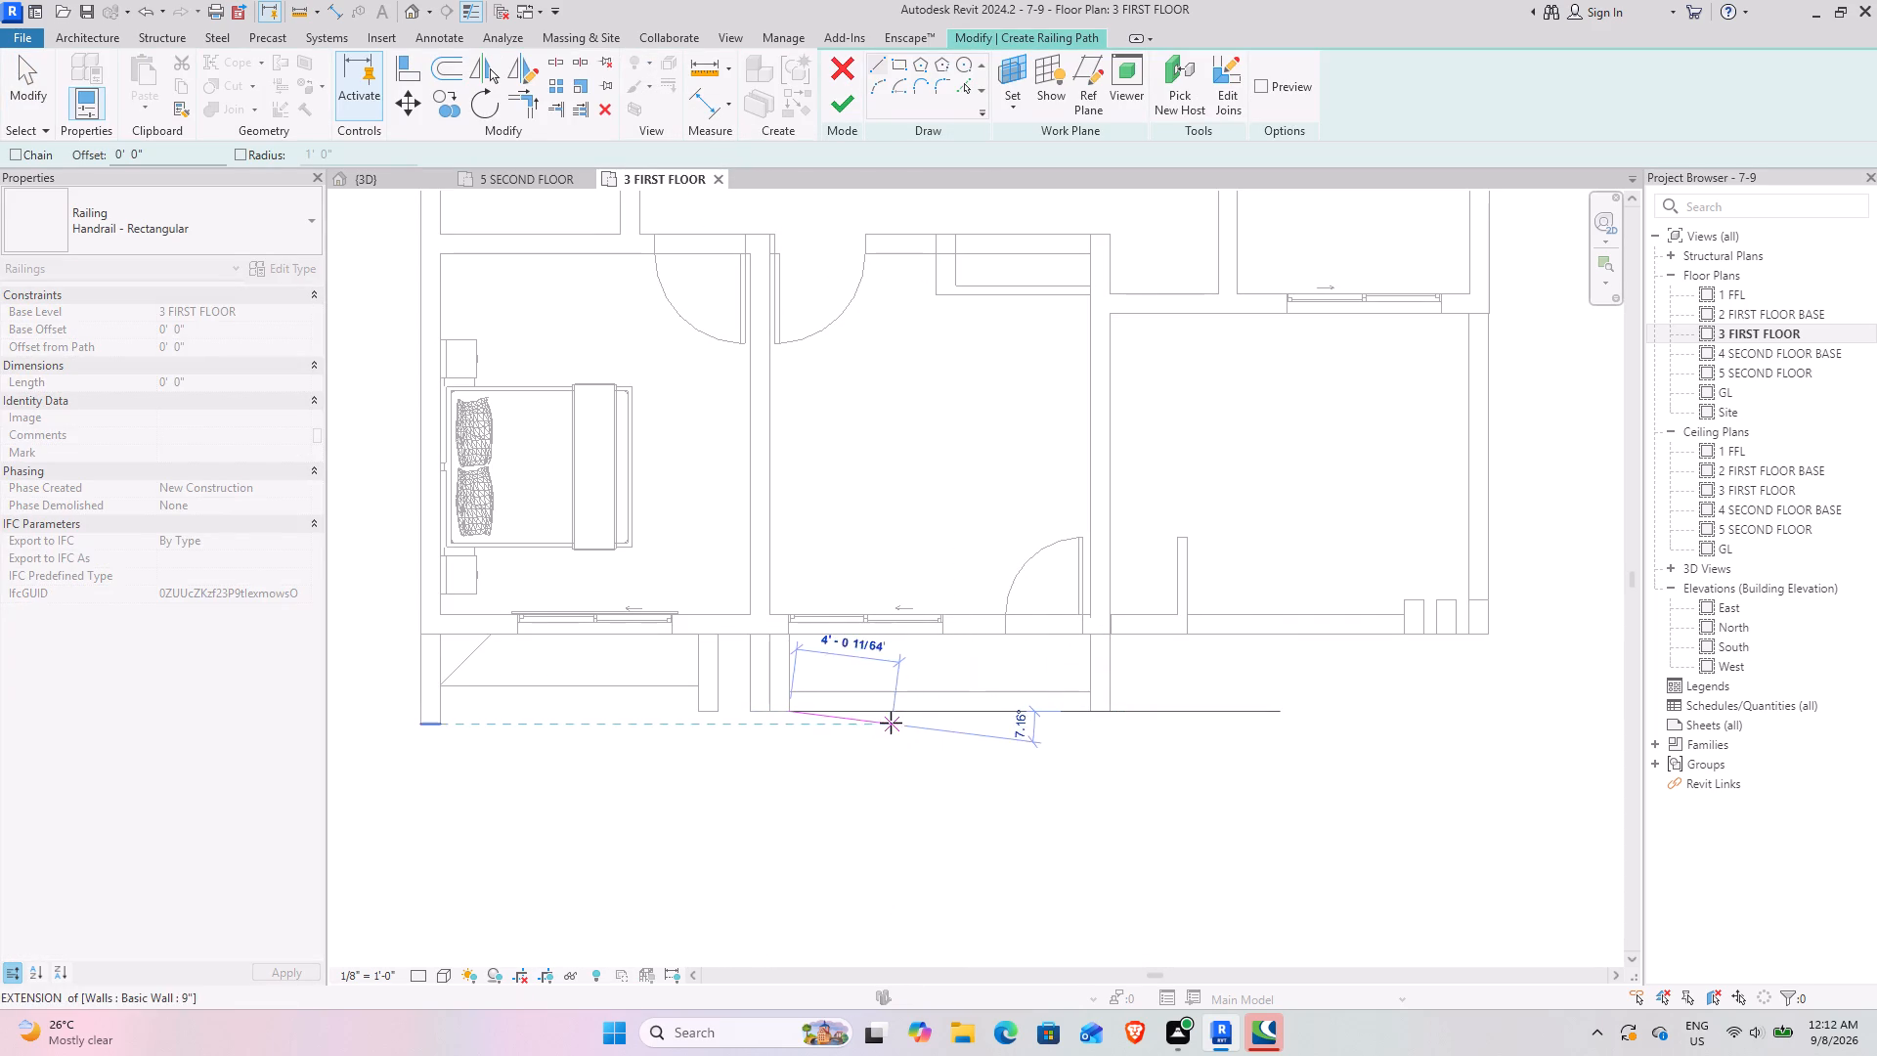
key("Escape")
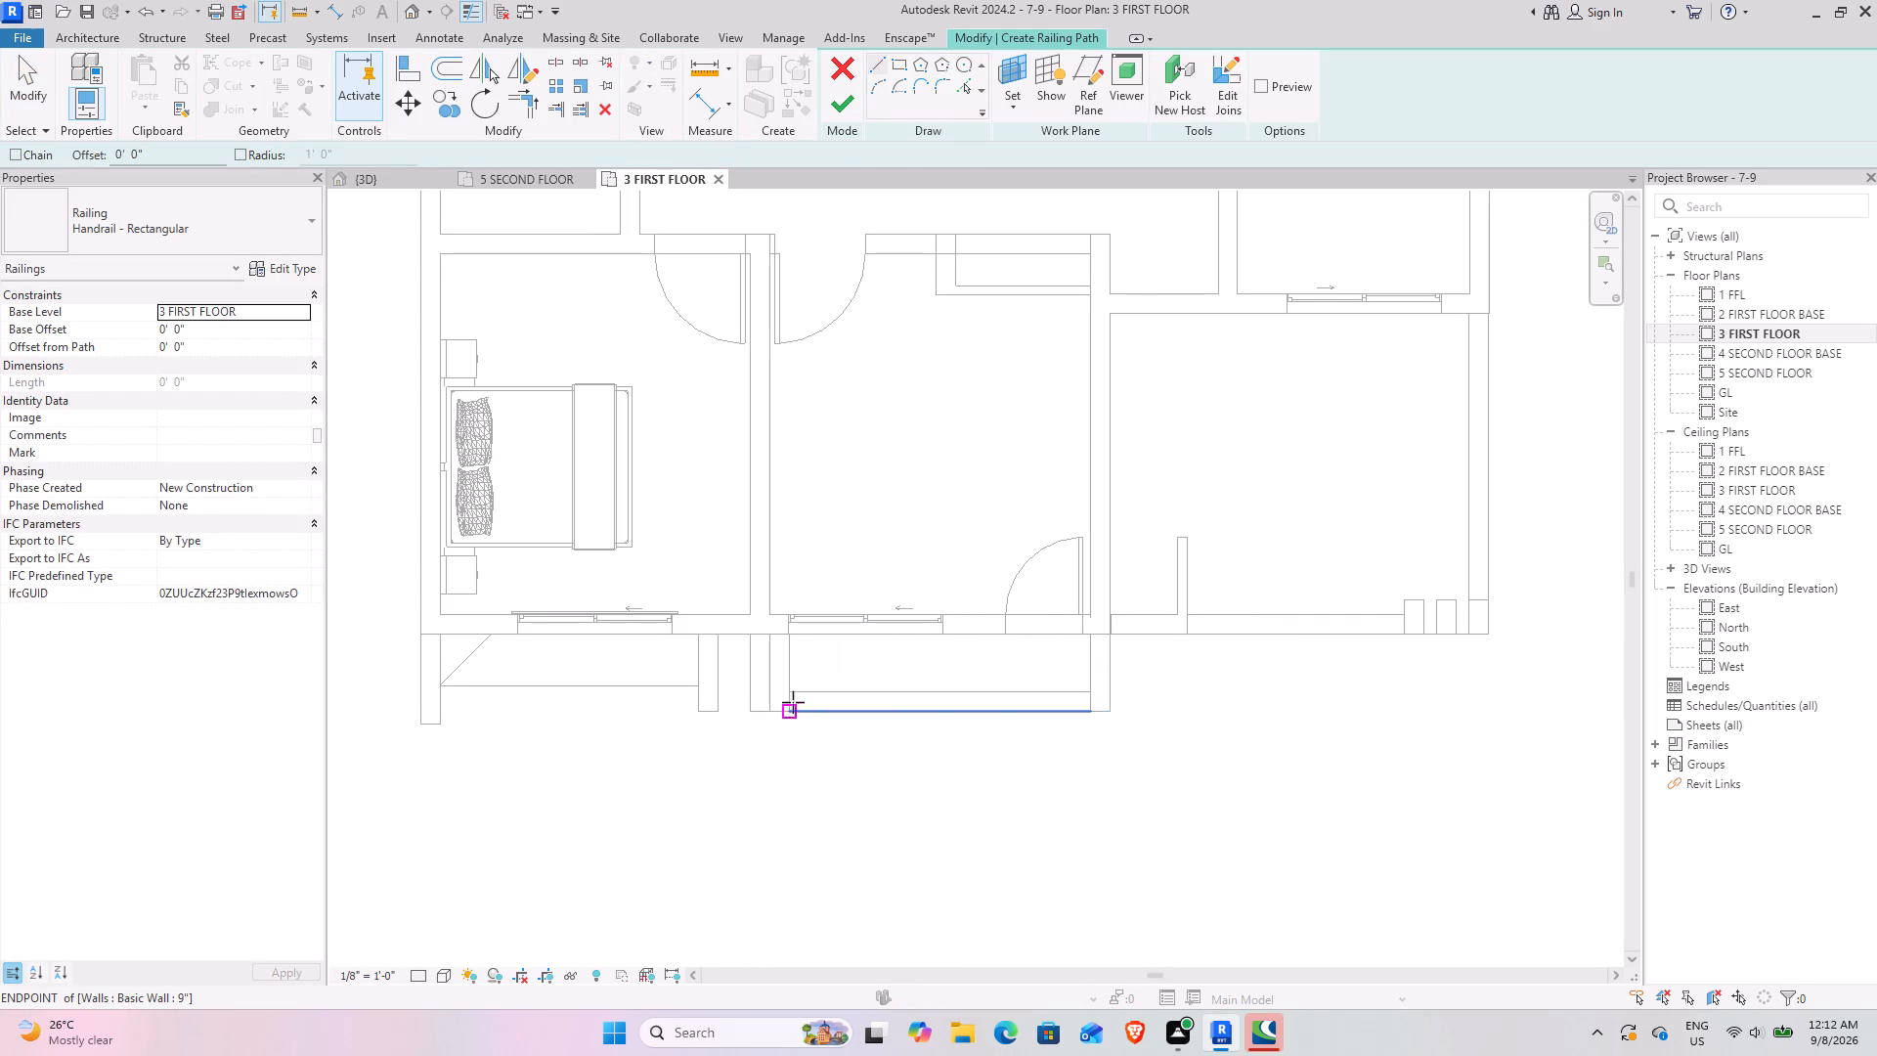
scroll(793, 699, "up", 4)
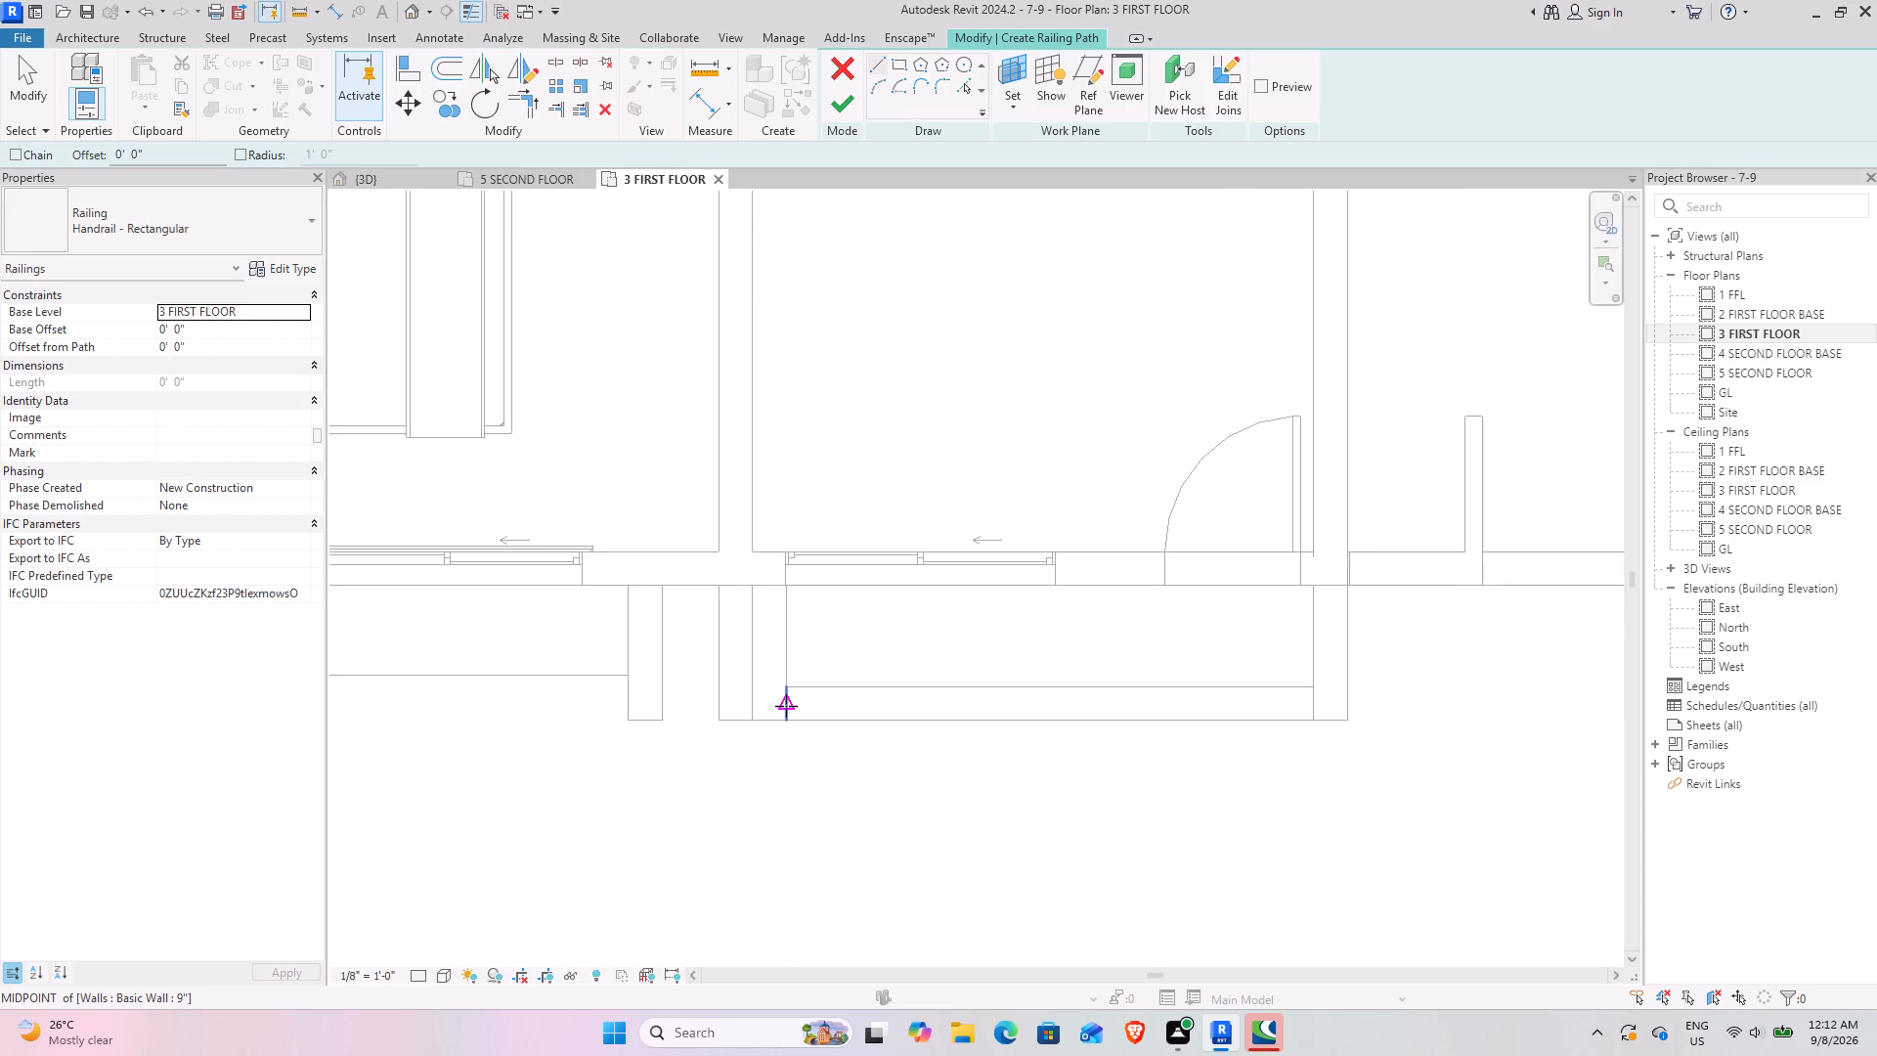
left_click(786, 706)
left_click(1314, 702)
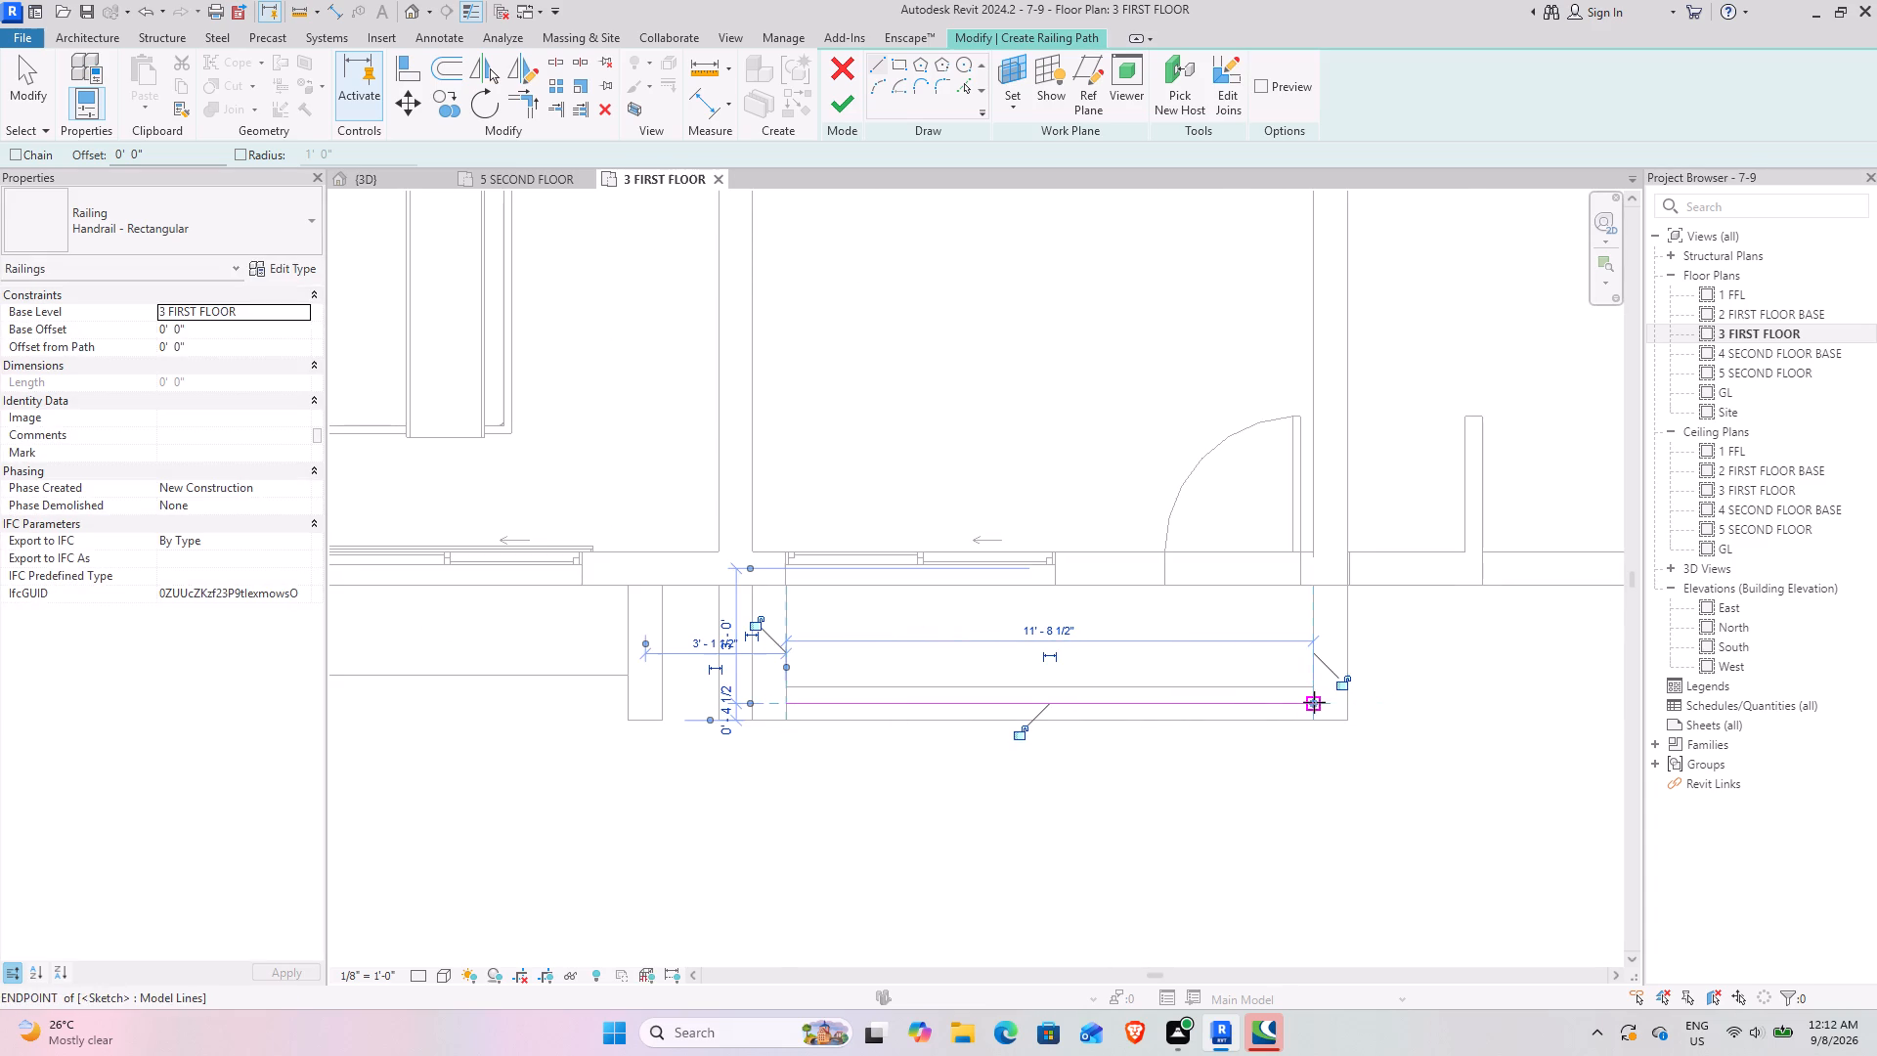
left_click(845, 108)
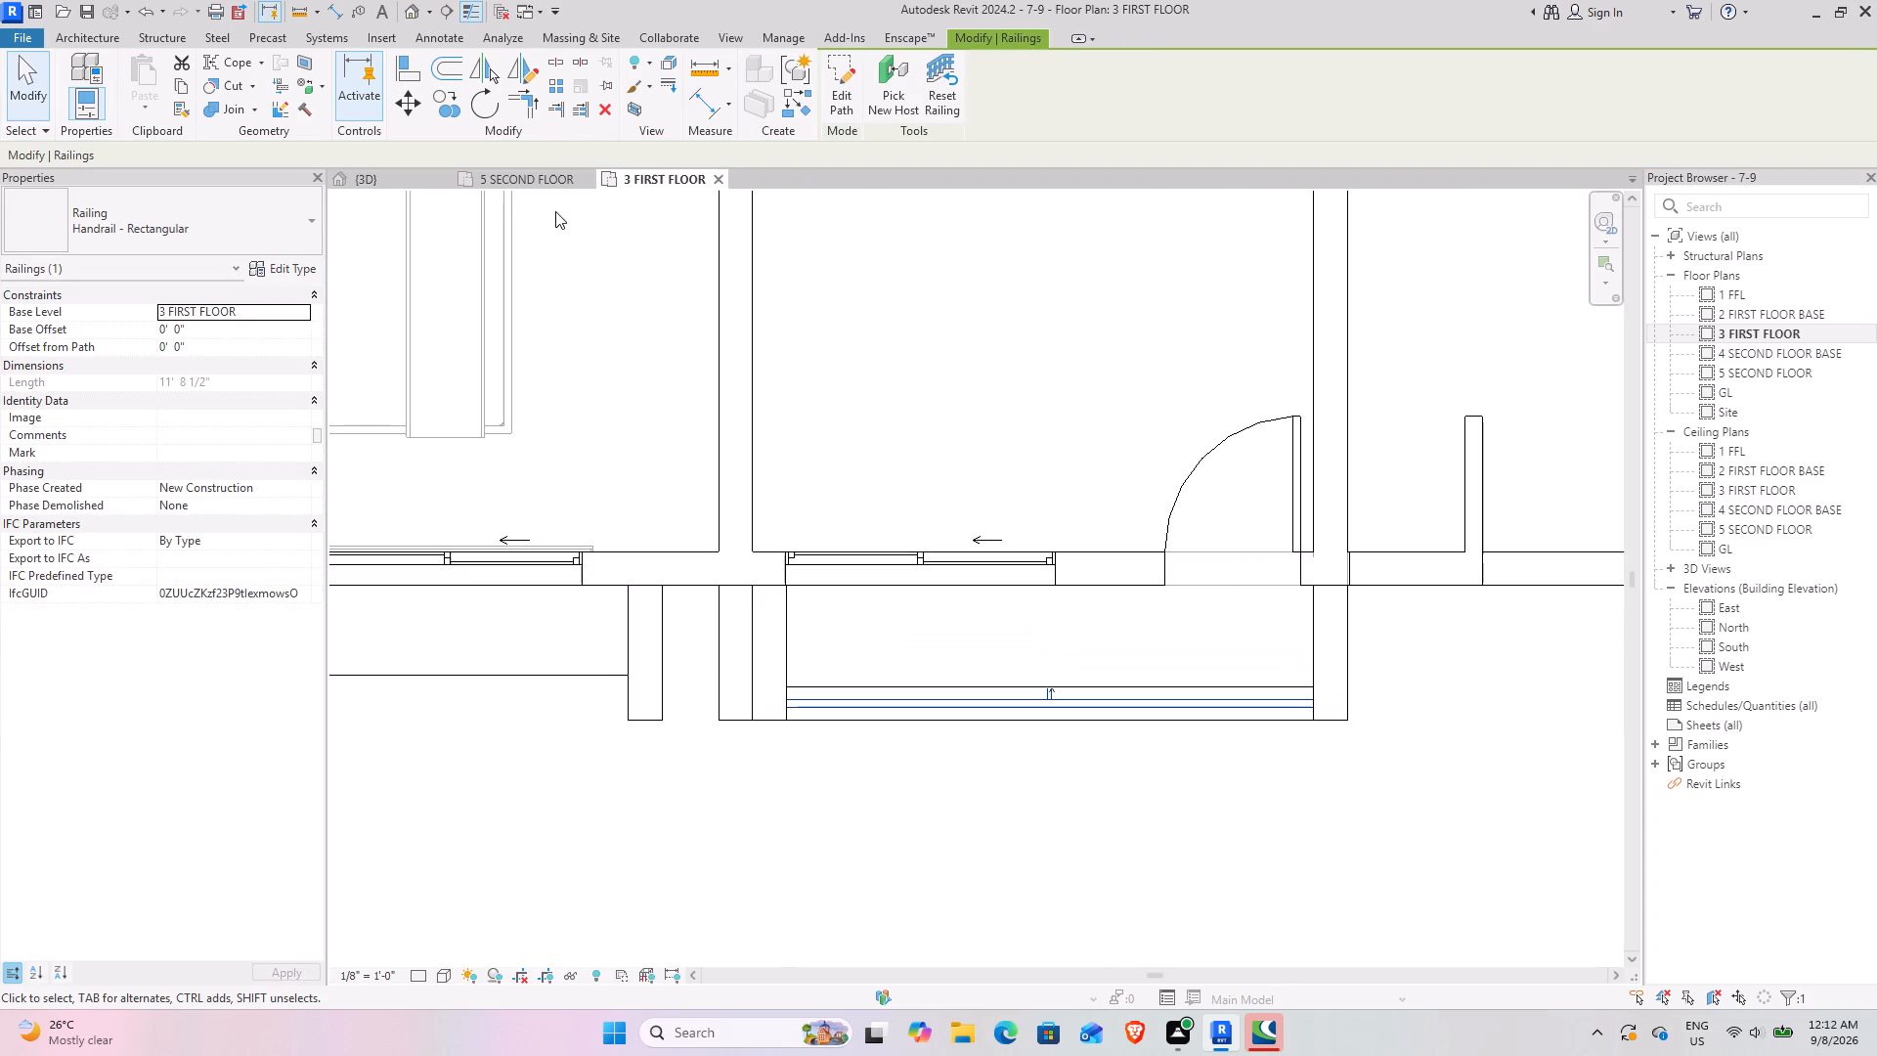
In the 3D view, change the balcony railing's type to Glass Panel - Bottom Fill.
left_click(392, 169)
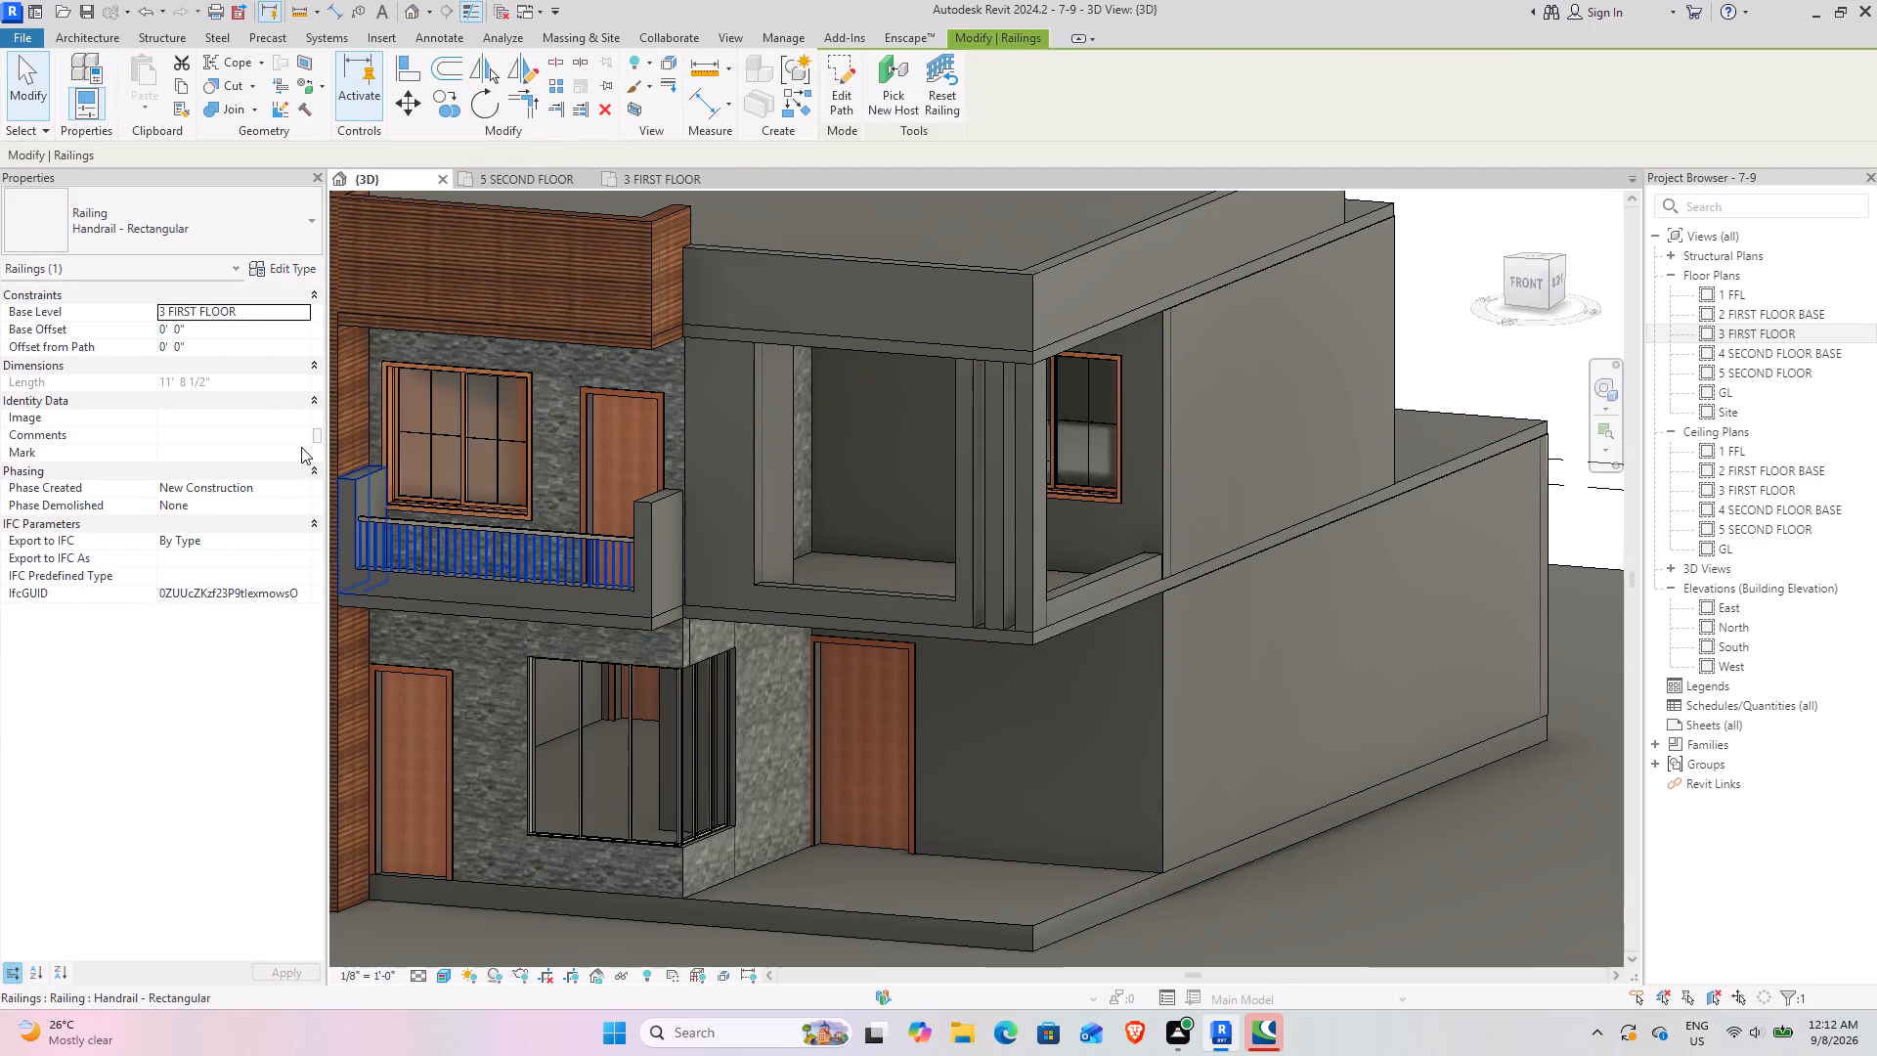
left_click(153, 226)
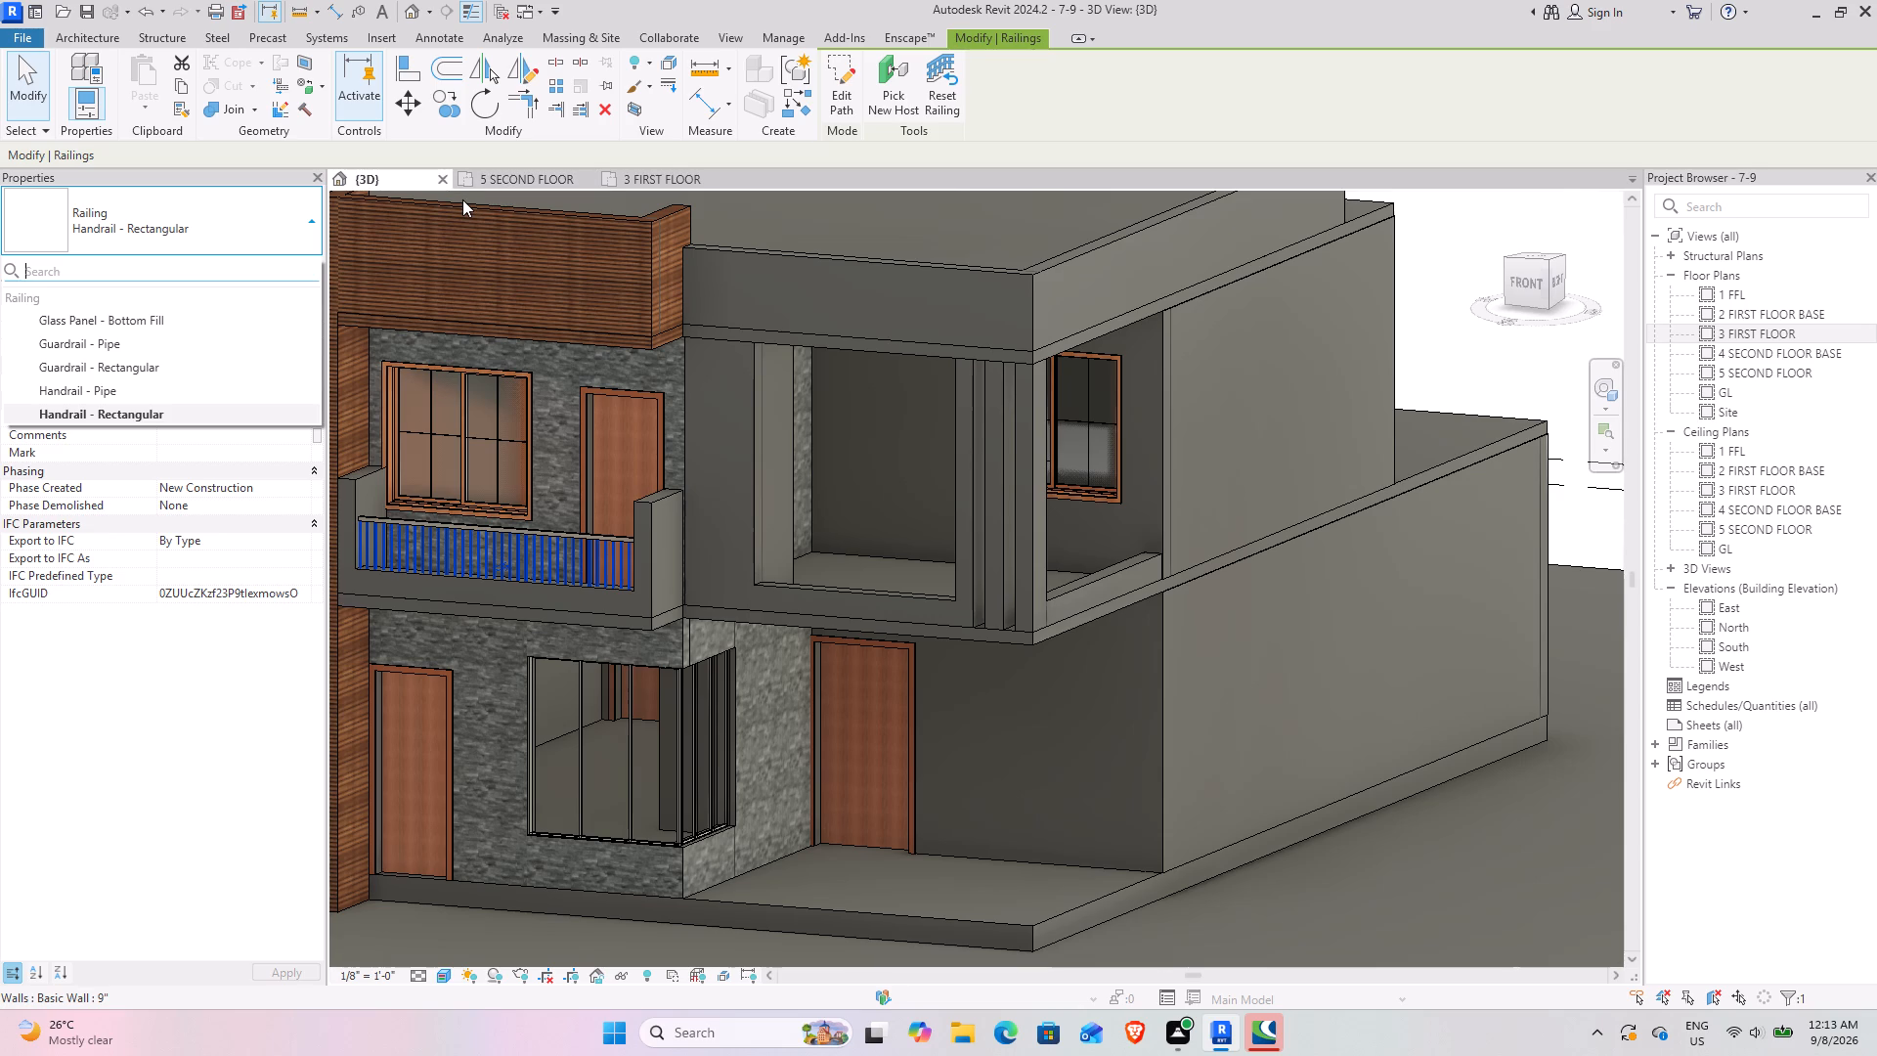
left_click(147, 318)
middle_click_drag(536, 633, 834, 570)
middle_click_drag(822, 434, 632, 593)
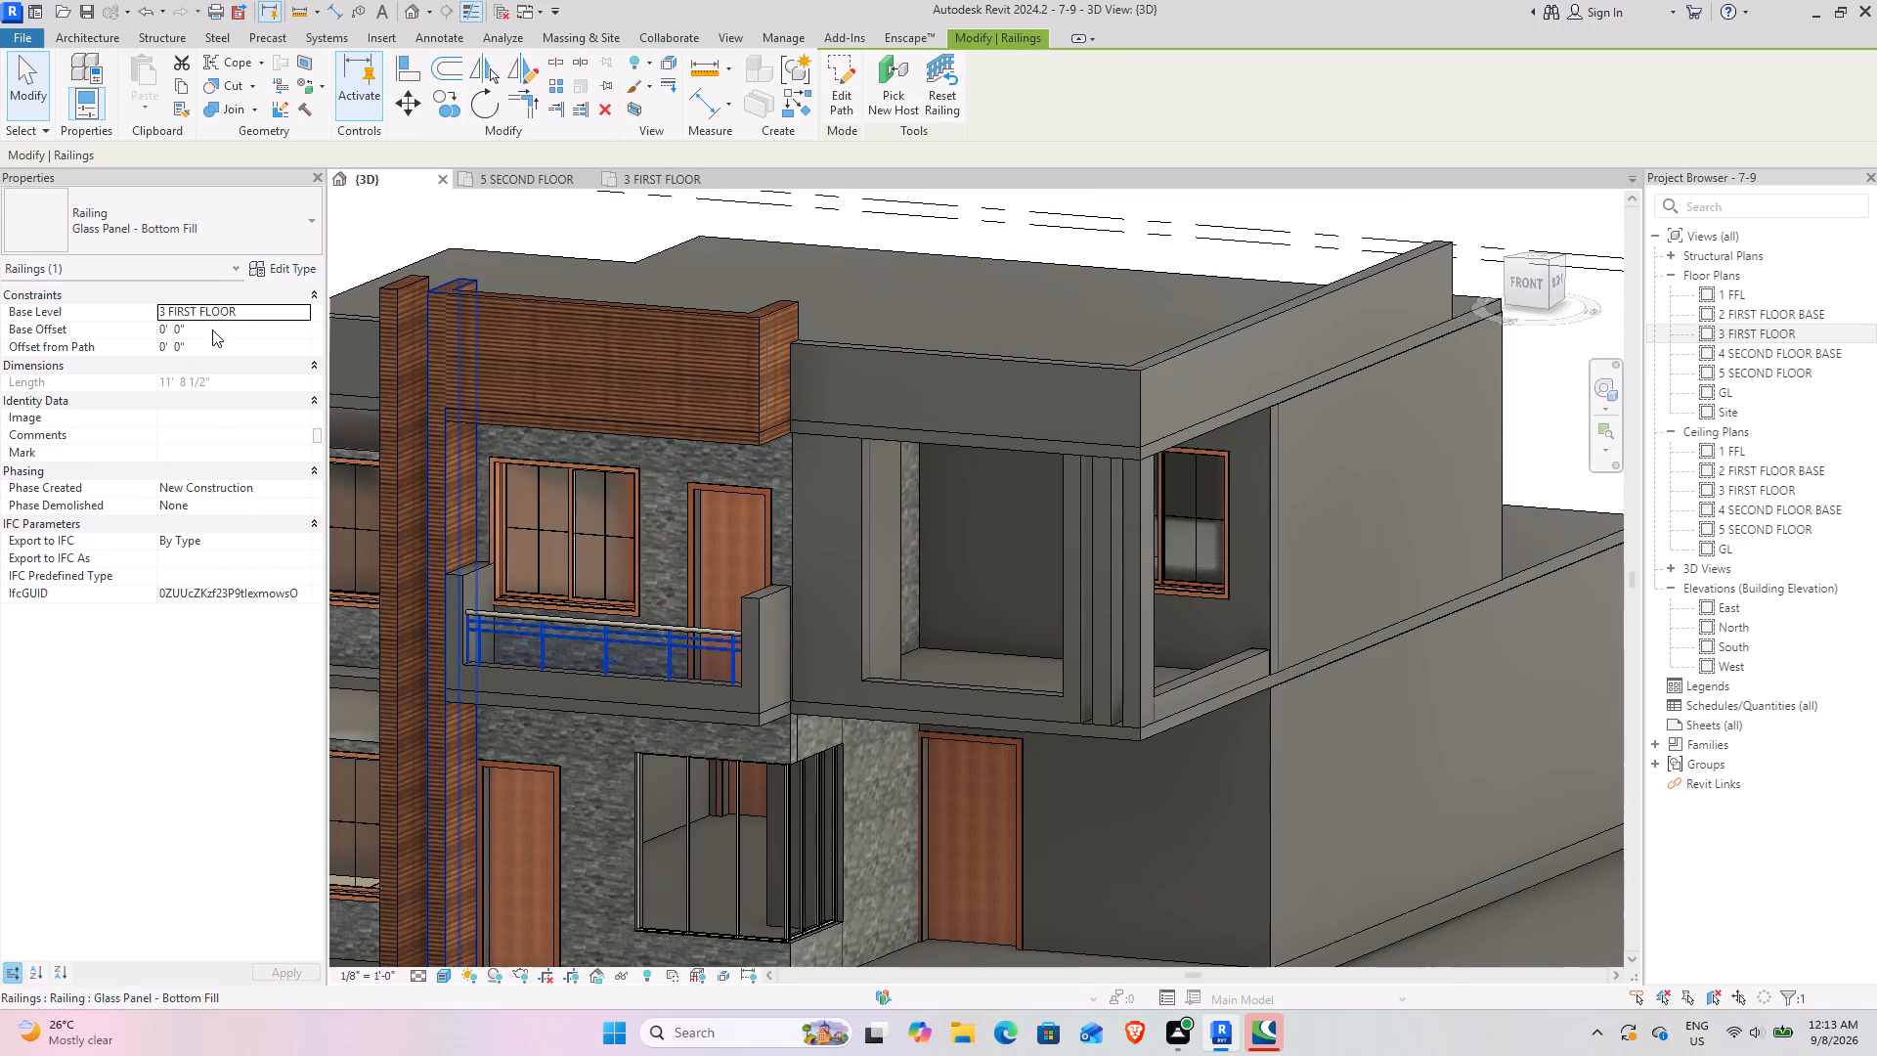
Set the balcony railing's base offset to 6" and check how it sits on the low wall.
left_click(212, 330)
type("6\"")
key("Return")
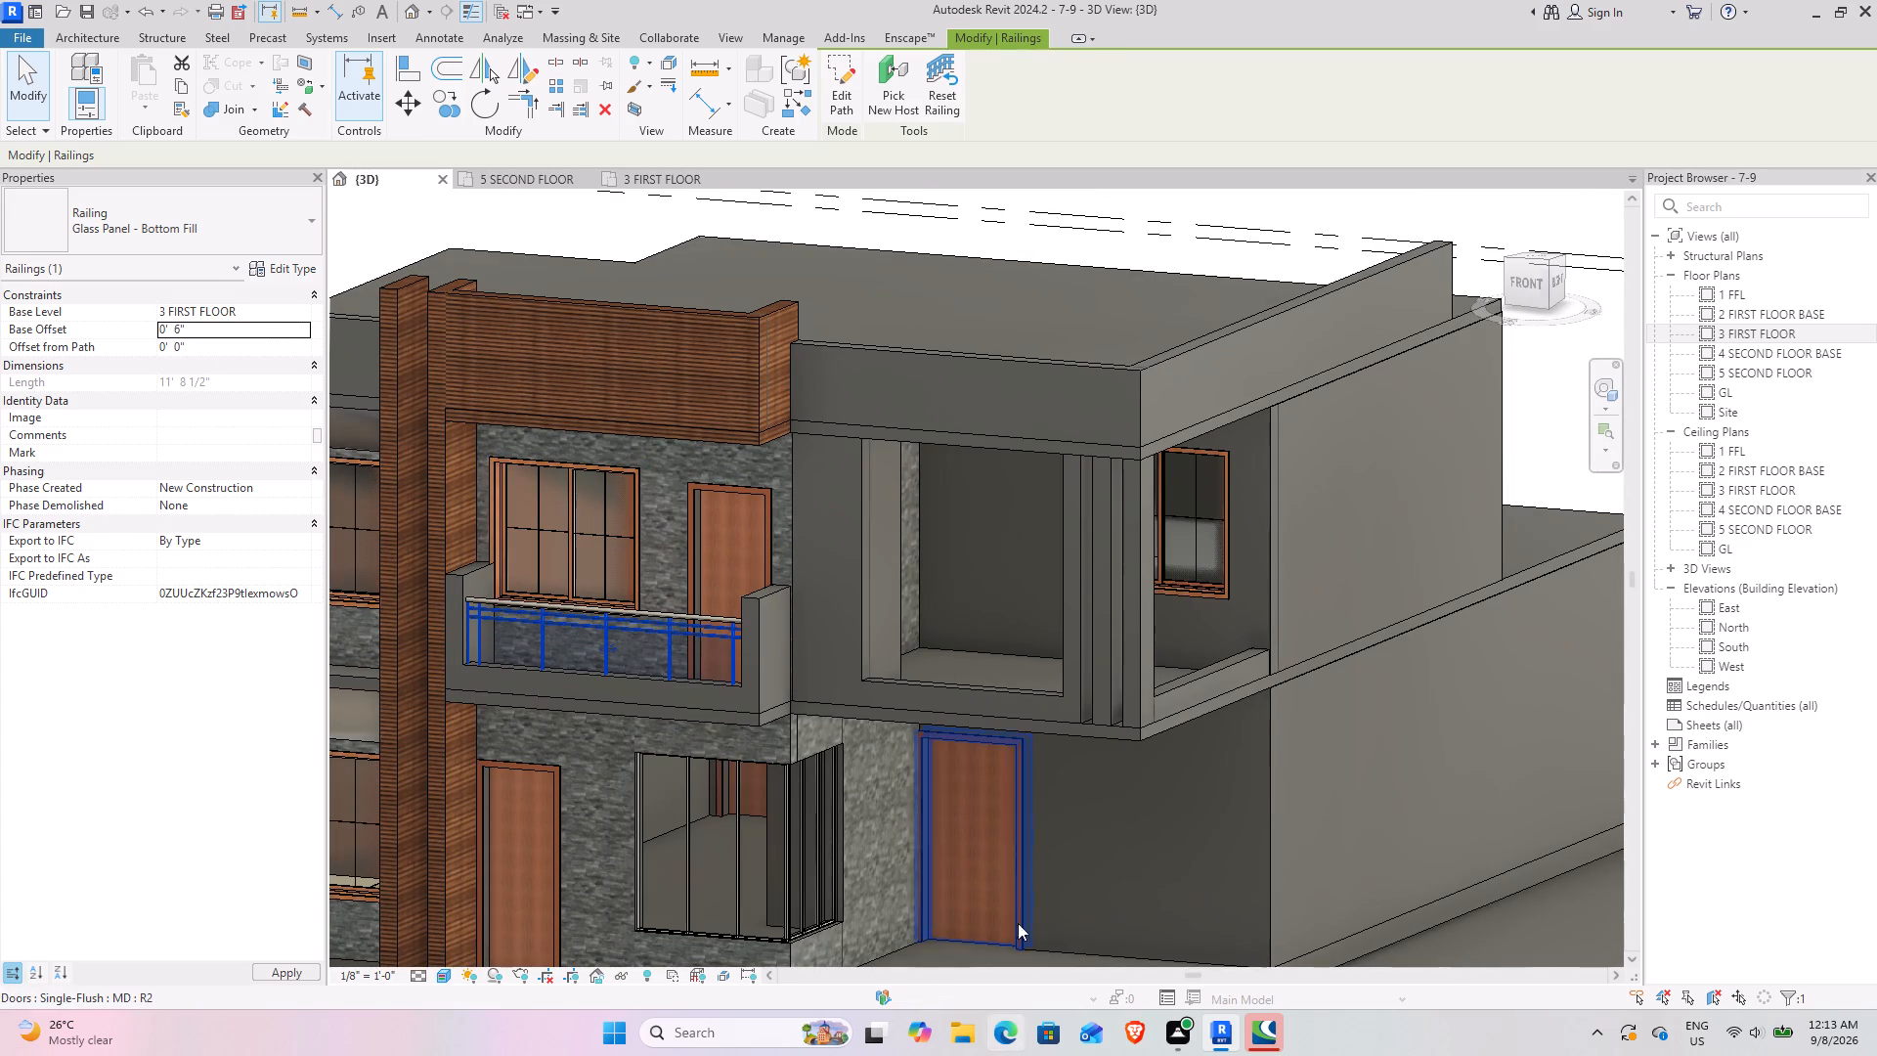
left_click(1415, 854)
scroll(895, 730, "down", 5)
middle_click_drag(851, 753, 764, 691)
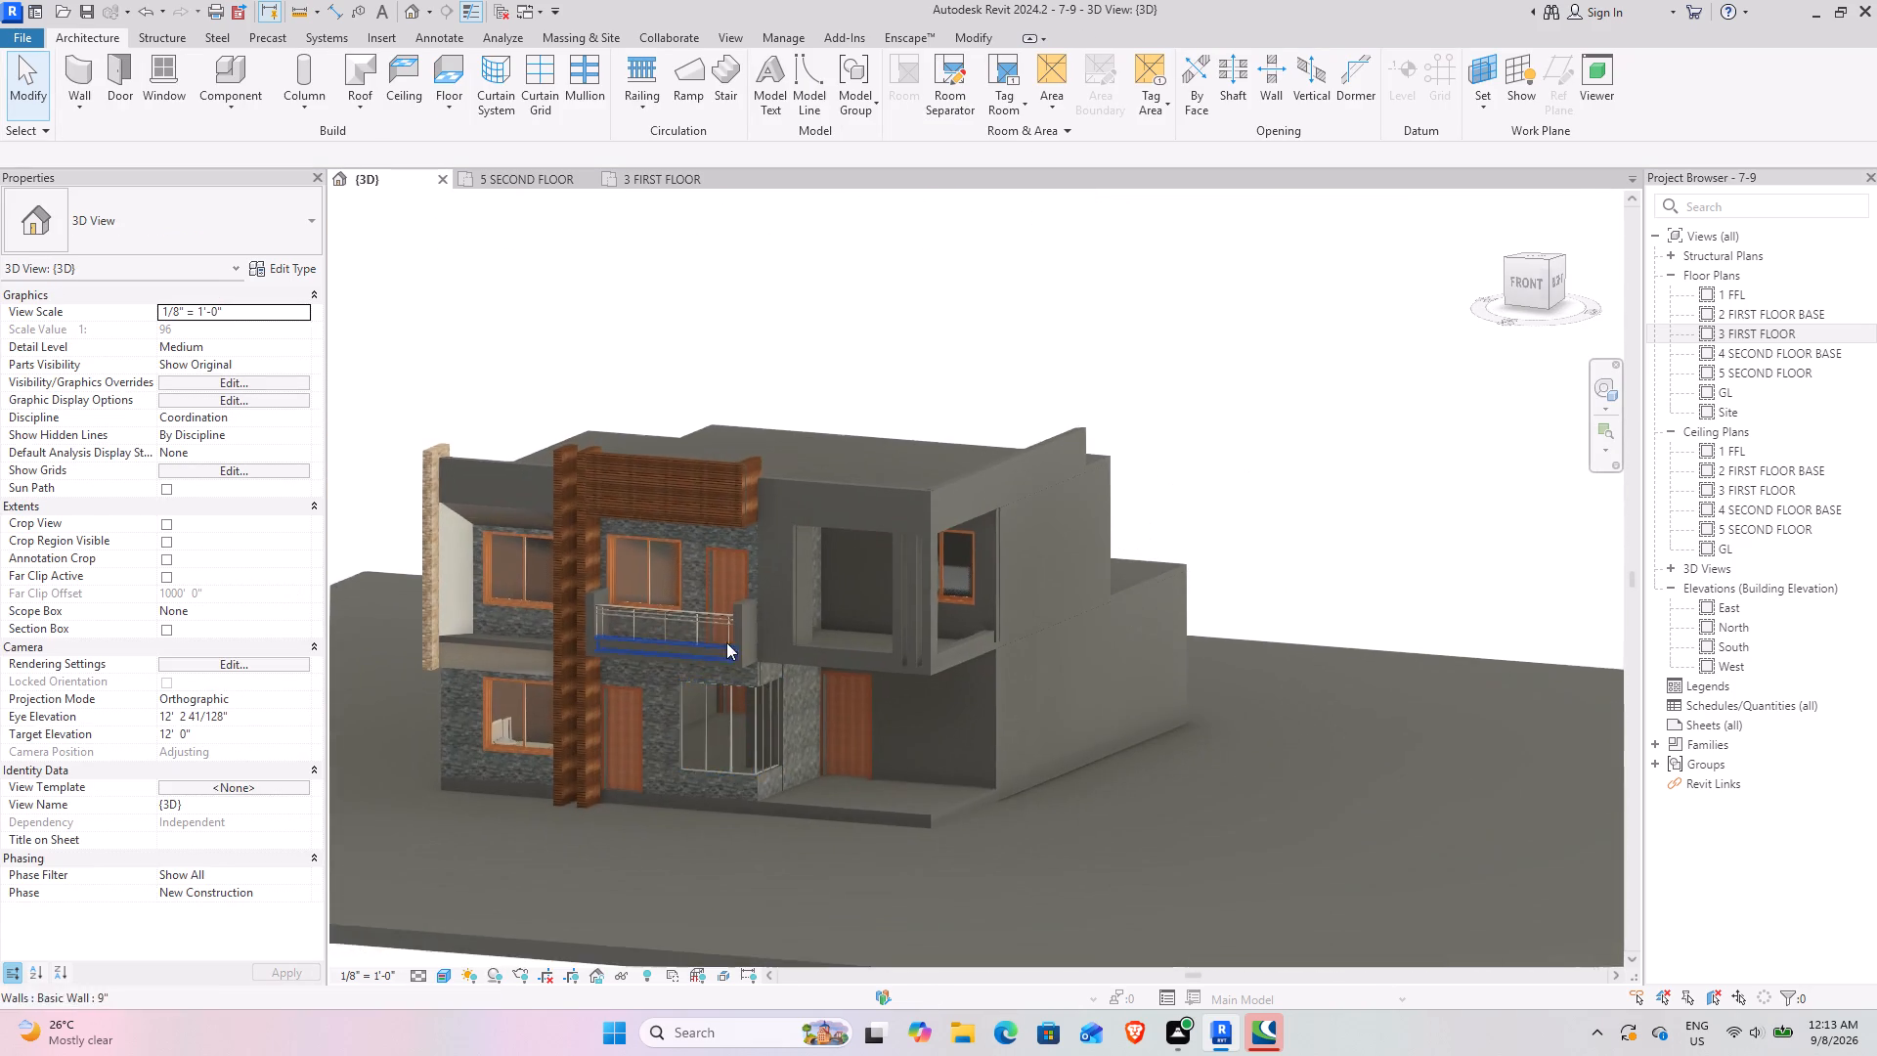
scroll(642, 567, "up", 3)
scroll(714, 688, "up", 9)
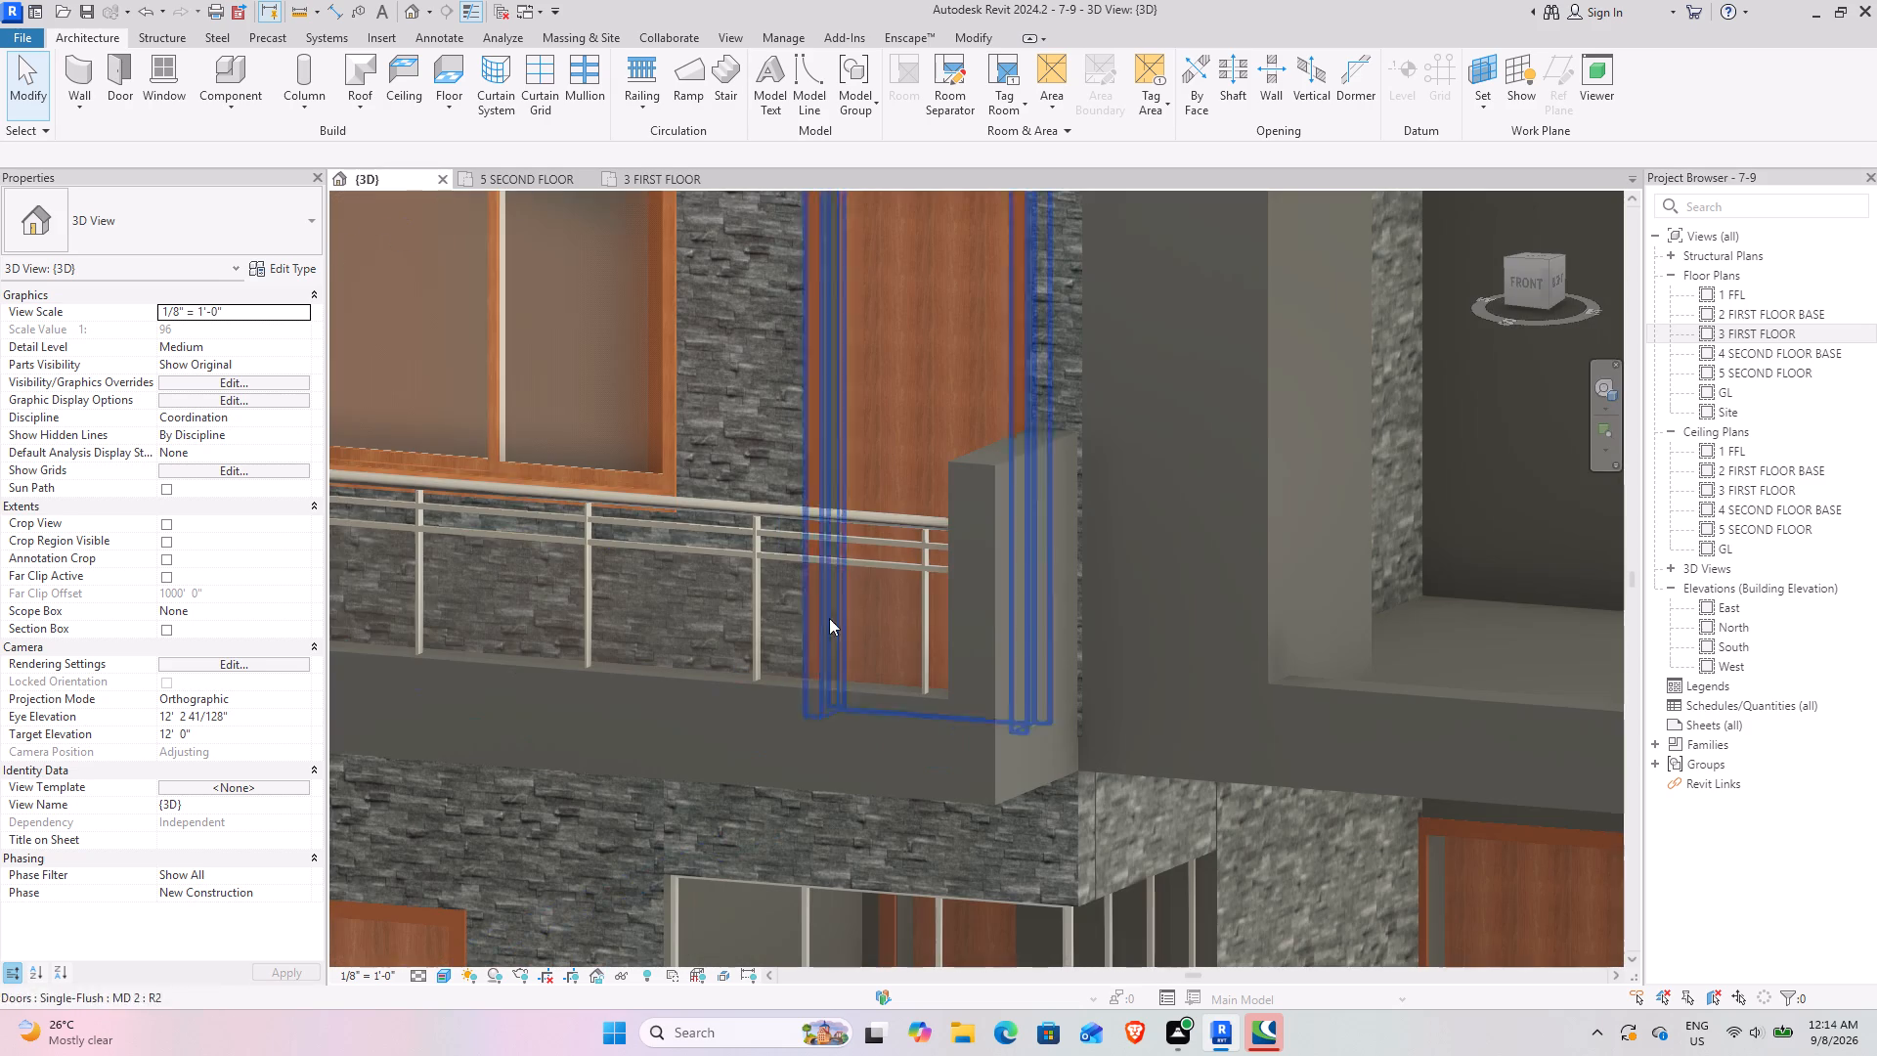
scroll(819, 736, "down", 8)
middle_click_drag(743, 756, 849, 691)
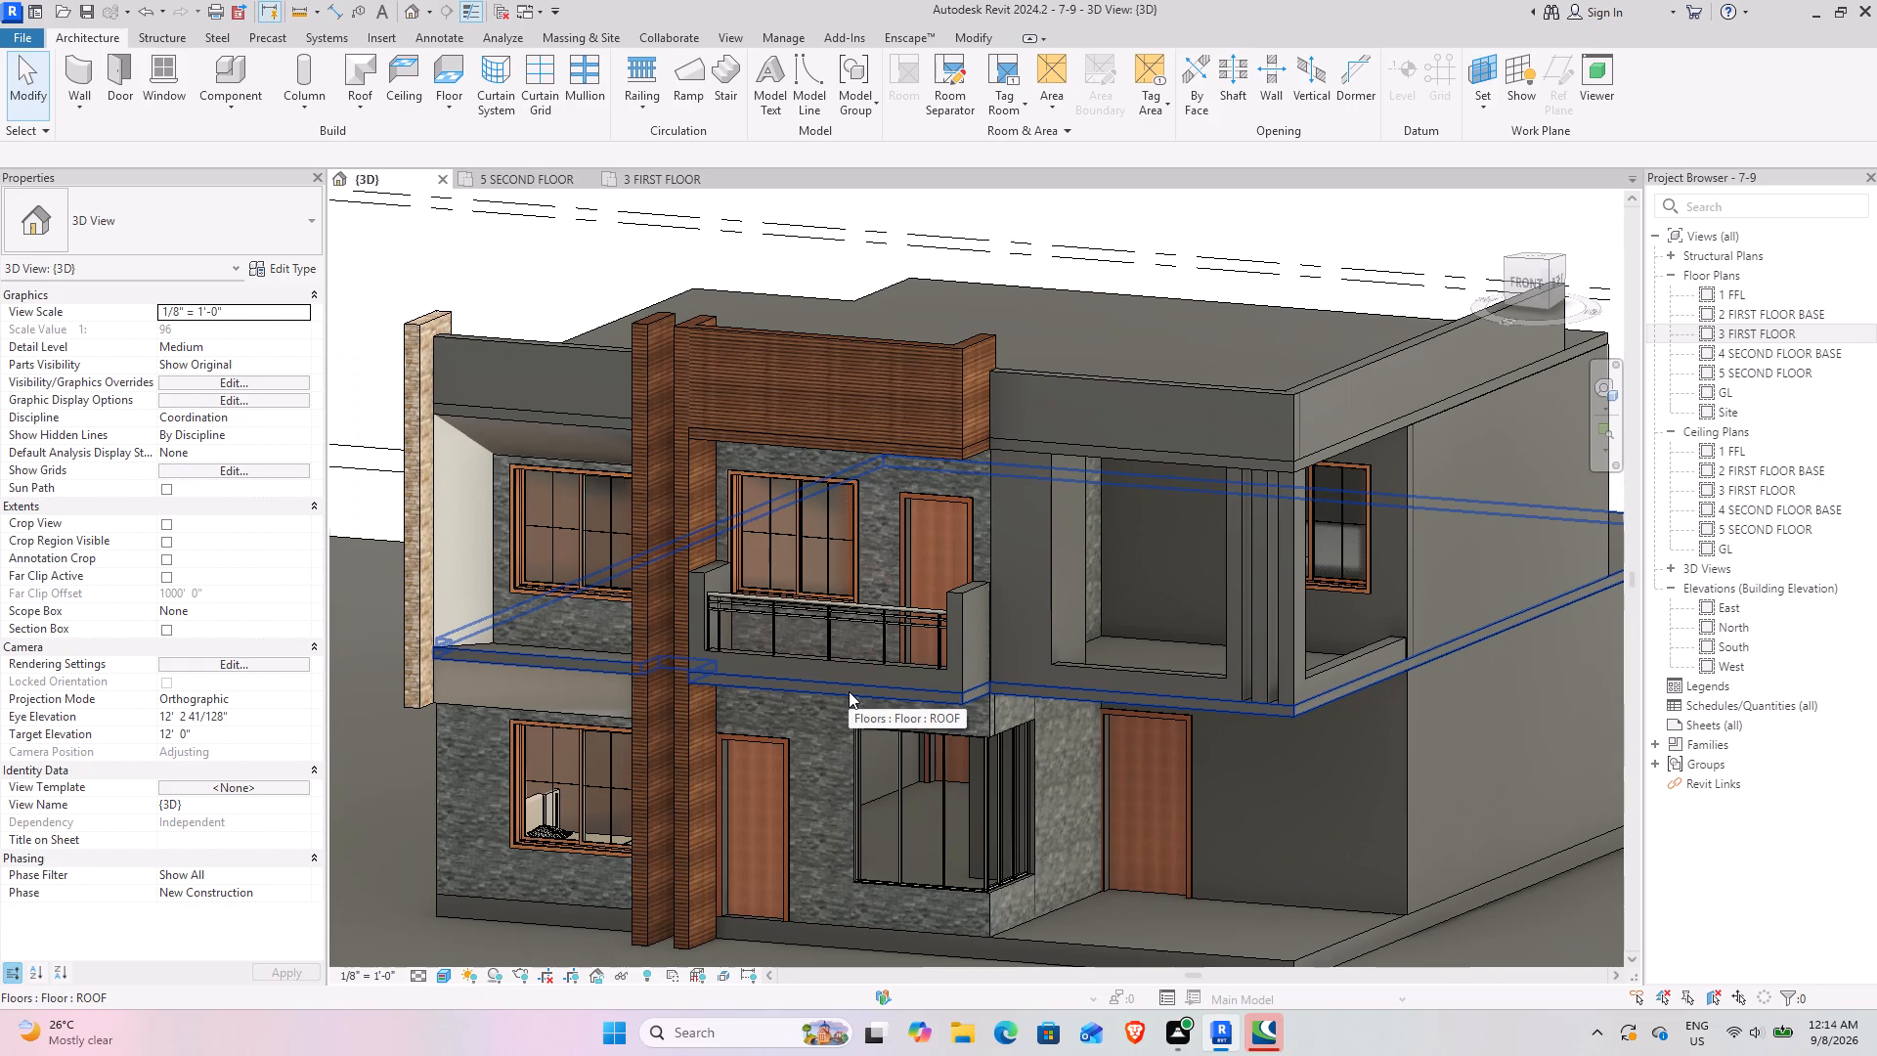
In the 3 FIRST FLOOR plan, create a Handrail - Rectangular railing about 11' 1" long on the terrace's outer side wall, from corner pier to house wall.
left_click(662, 163)
left_click(661, 177)
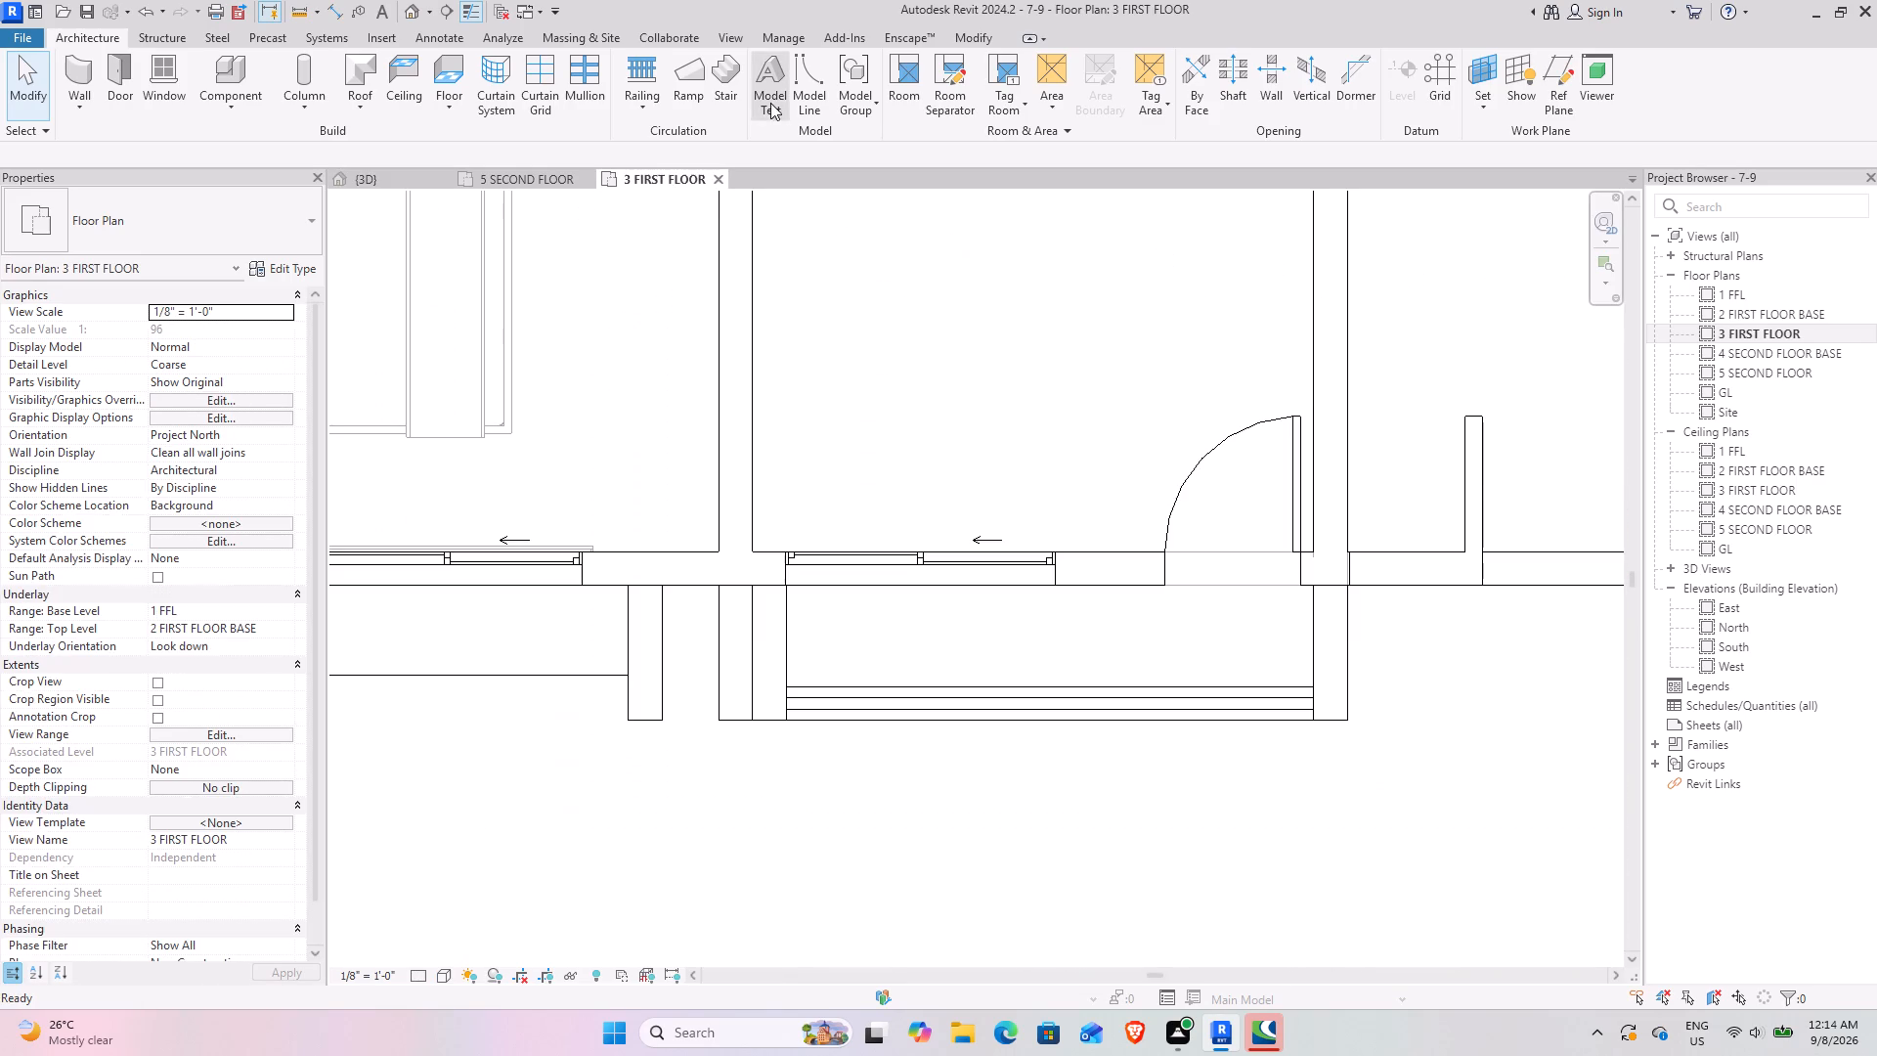
left_click(630, 63)
middle_click_drag(1556, 578, 1528, 573)
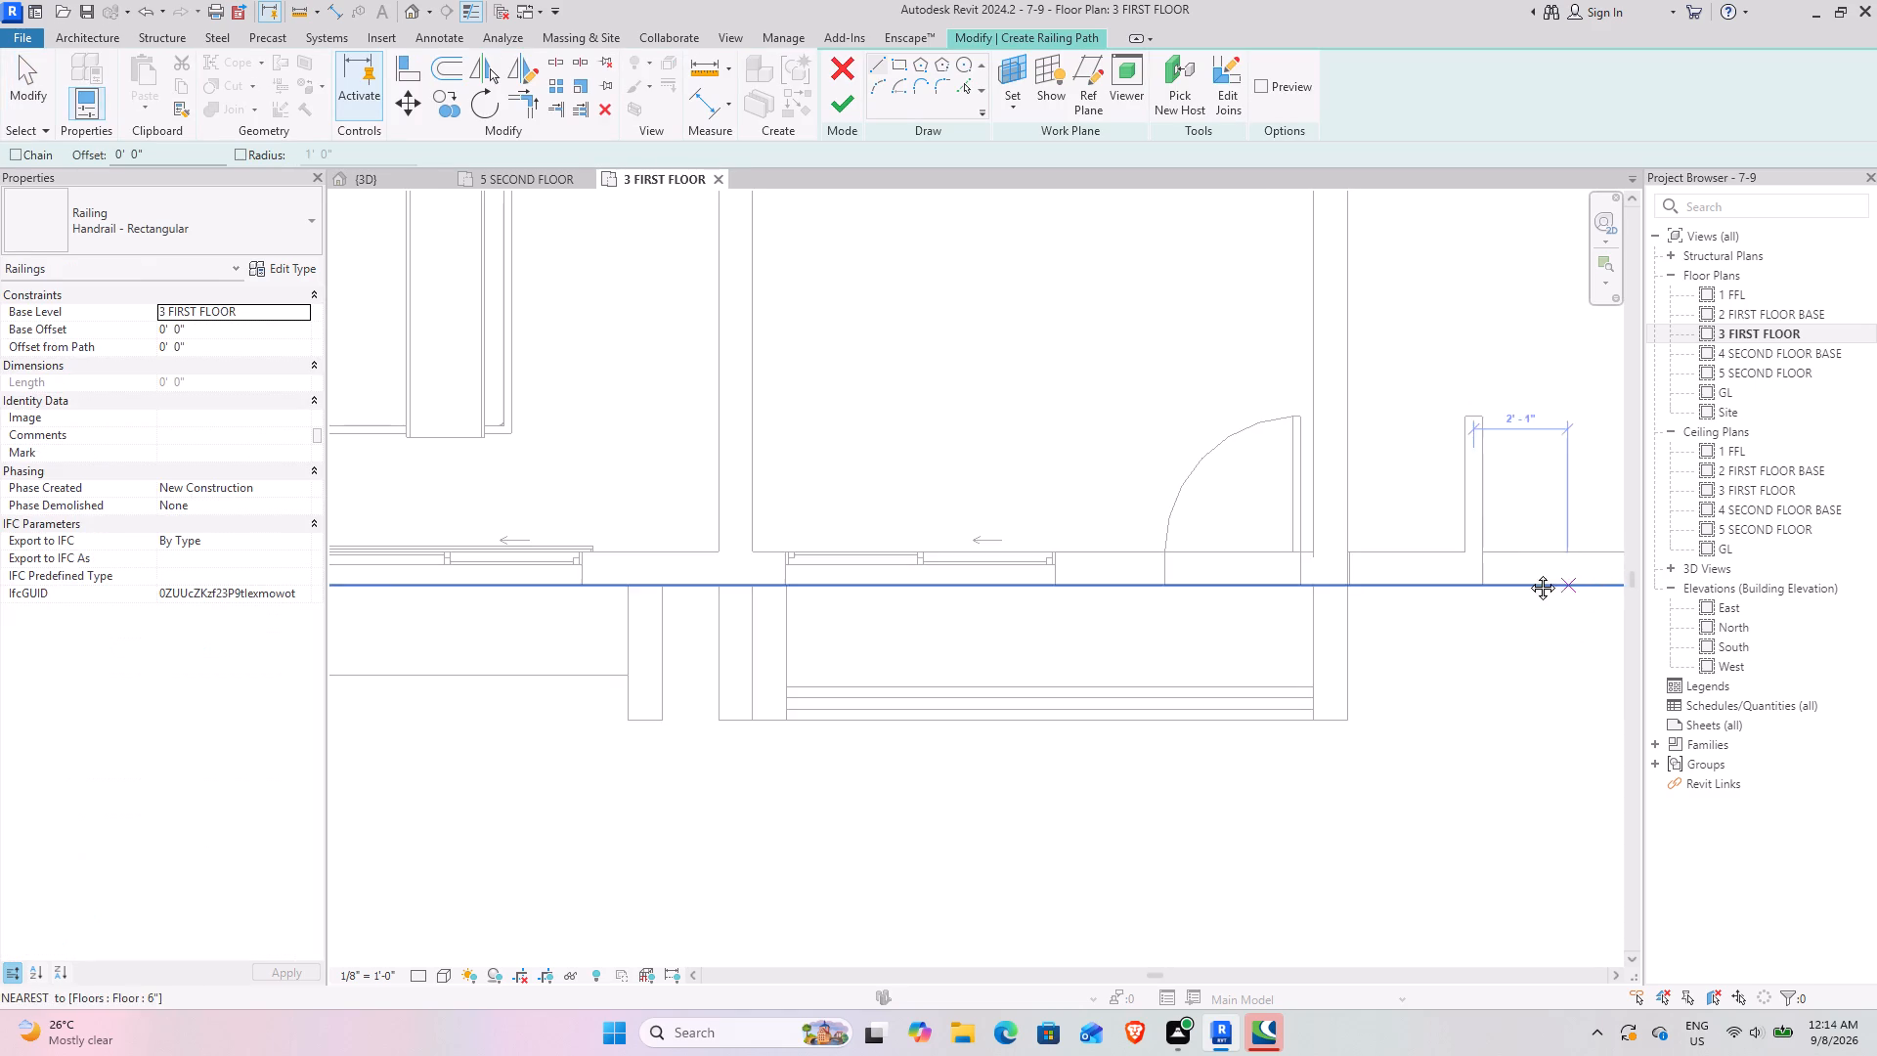
middle_click_drag(1528, 573, 613, 712)
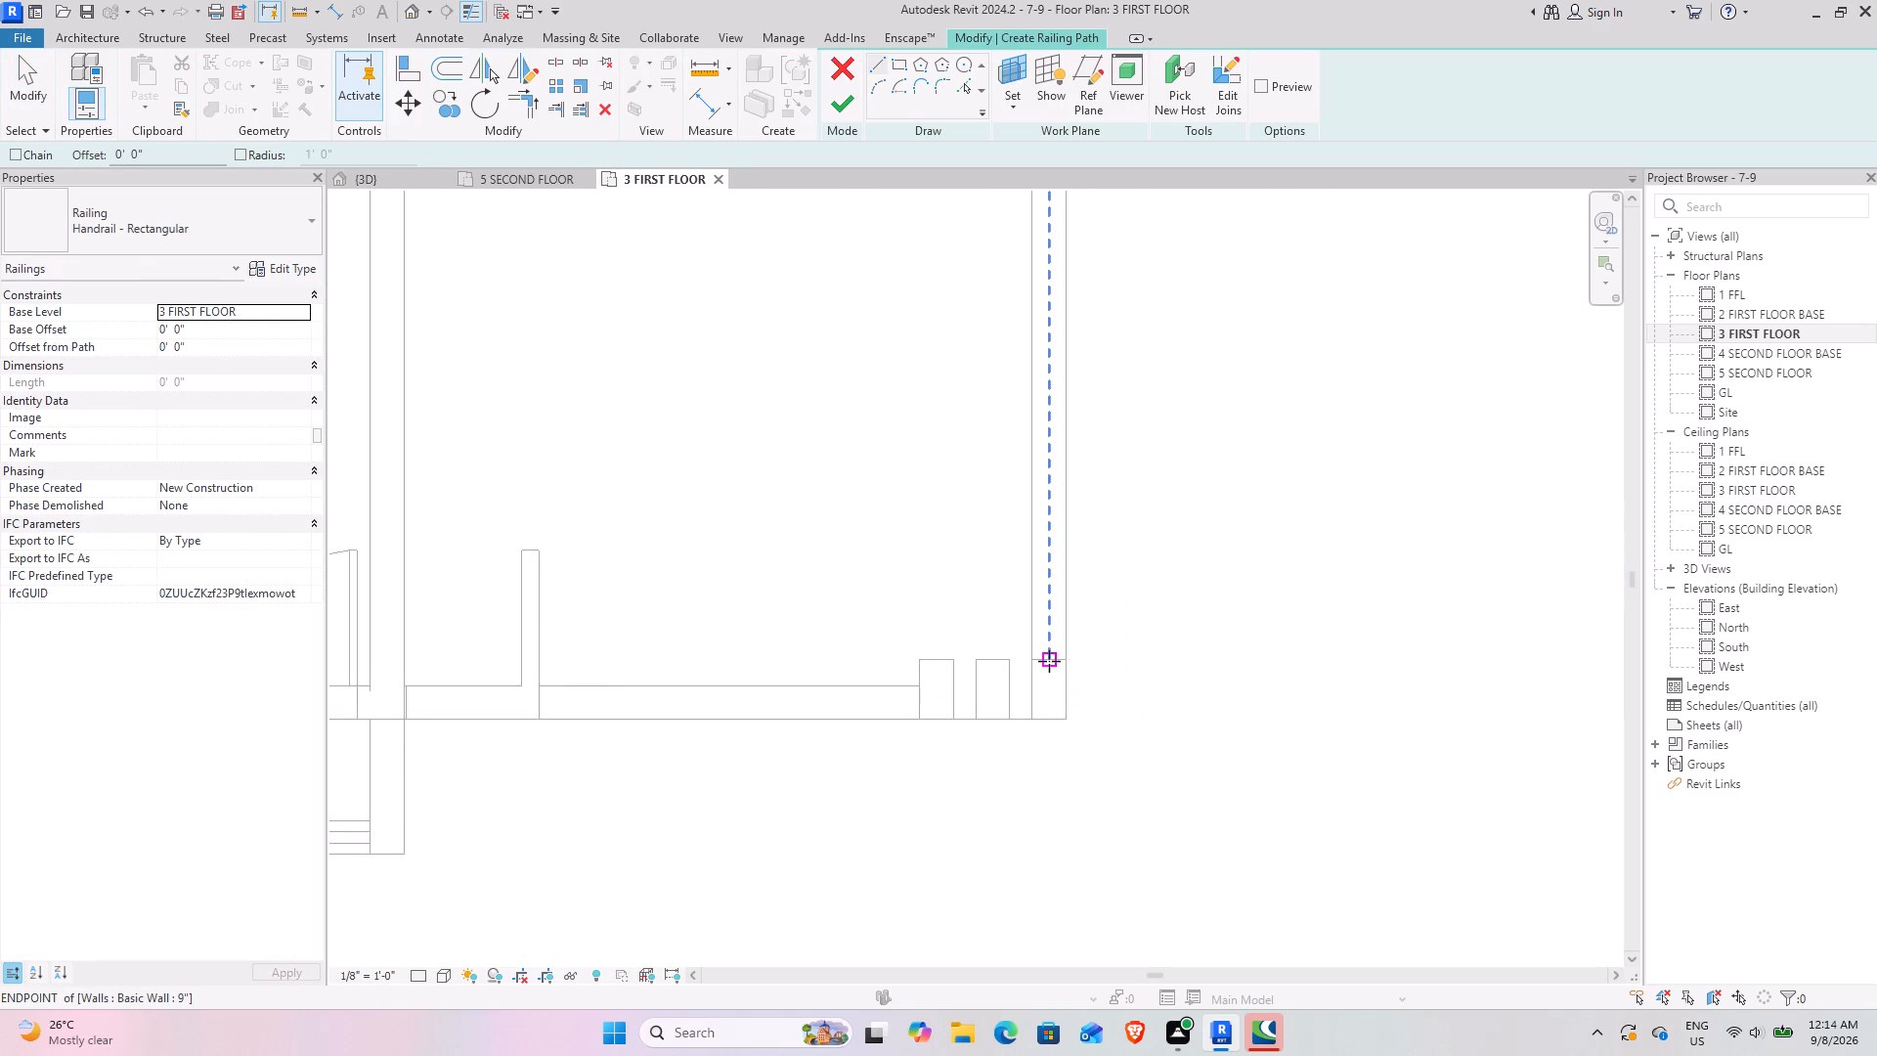
left_click(1049, 661)
middle_click_drag(1023, 439, 1099, 992)
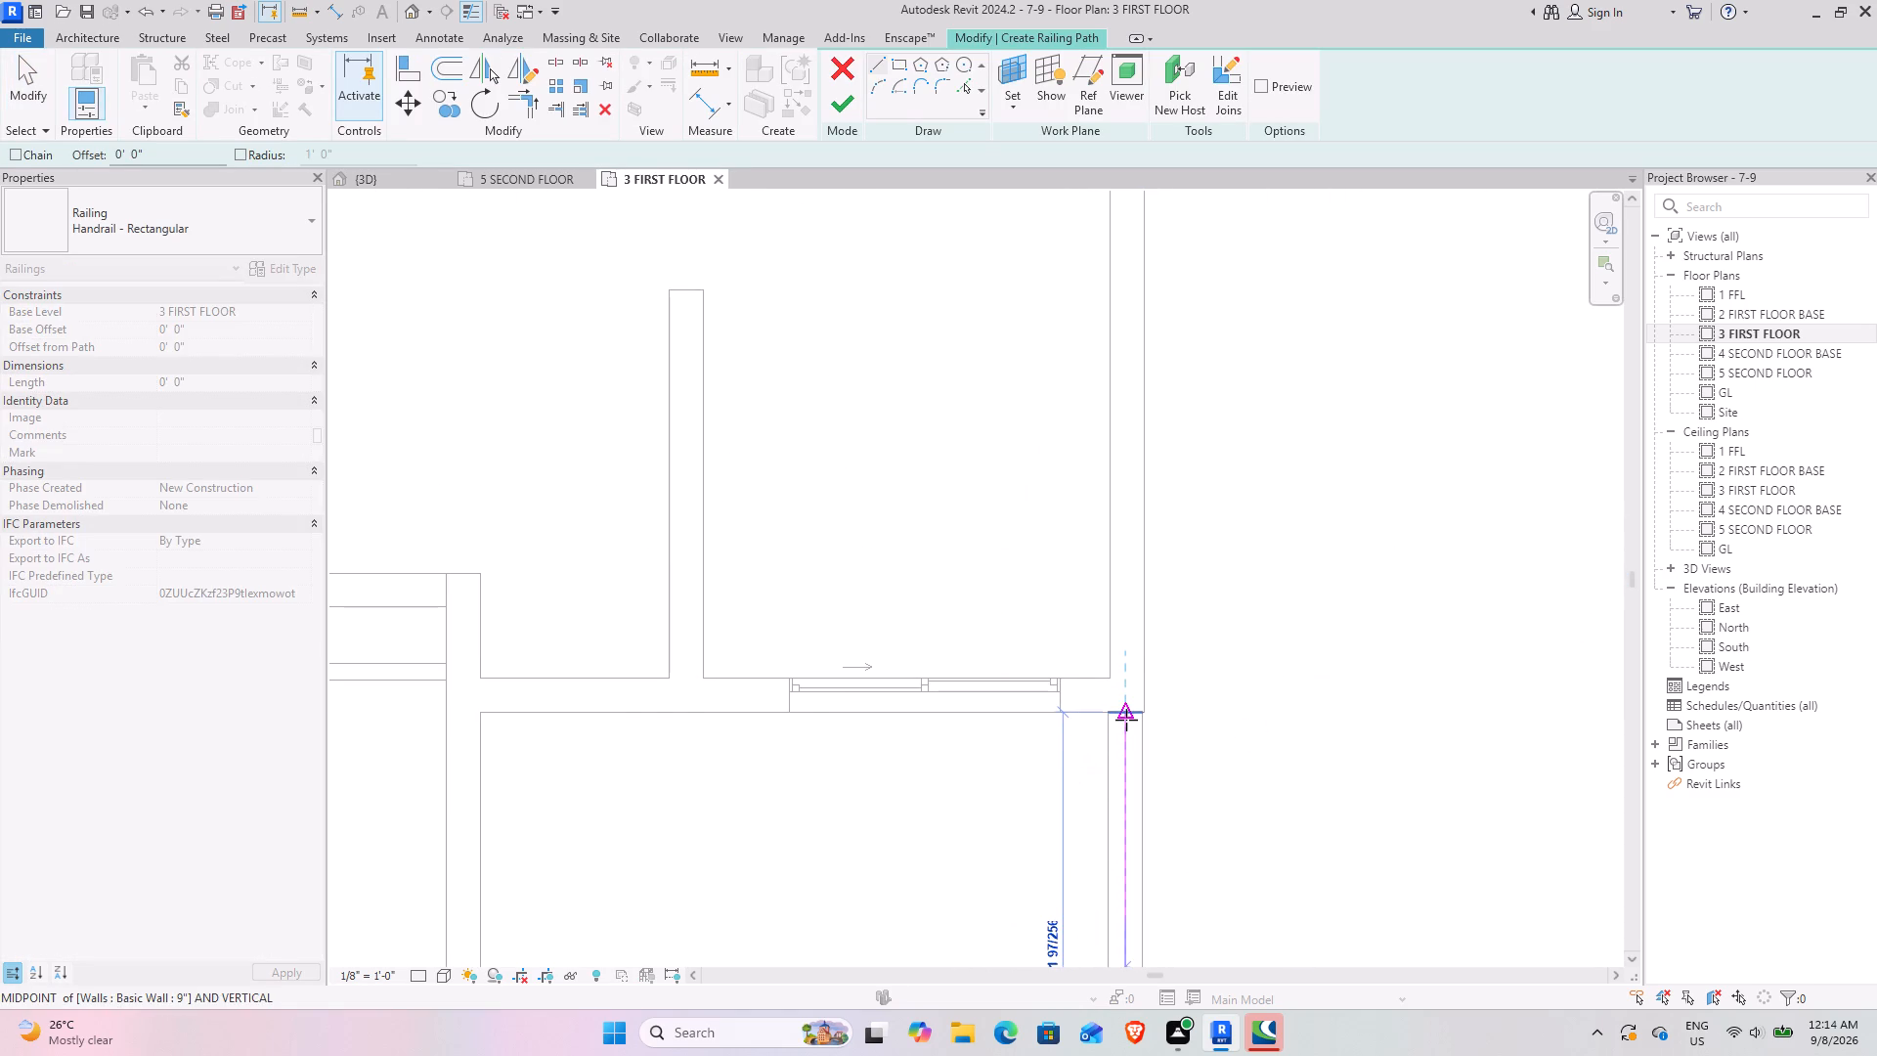
left_click(1126, 720)
middle_click_drag(1155, 842, 1133, 413)
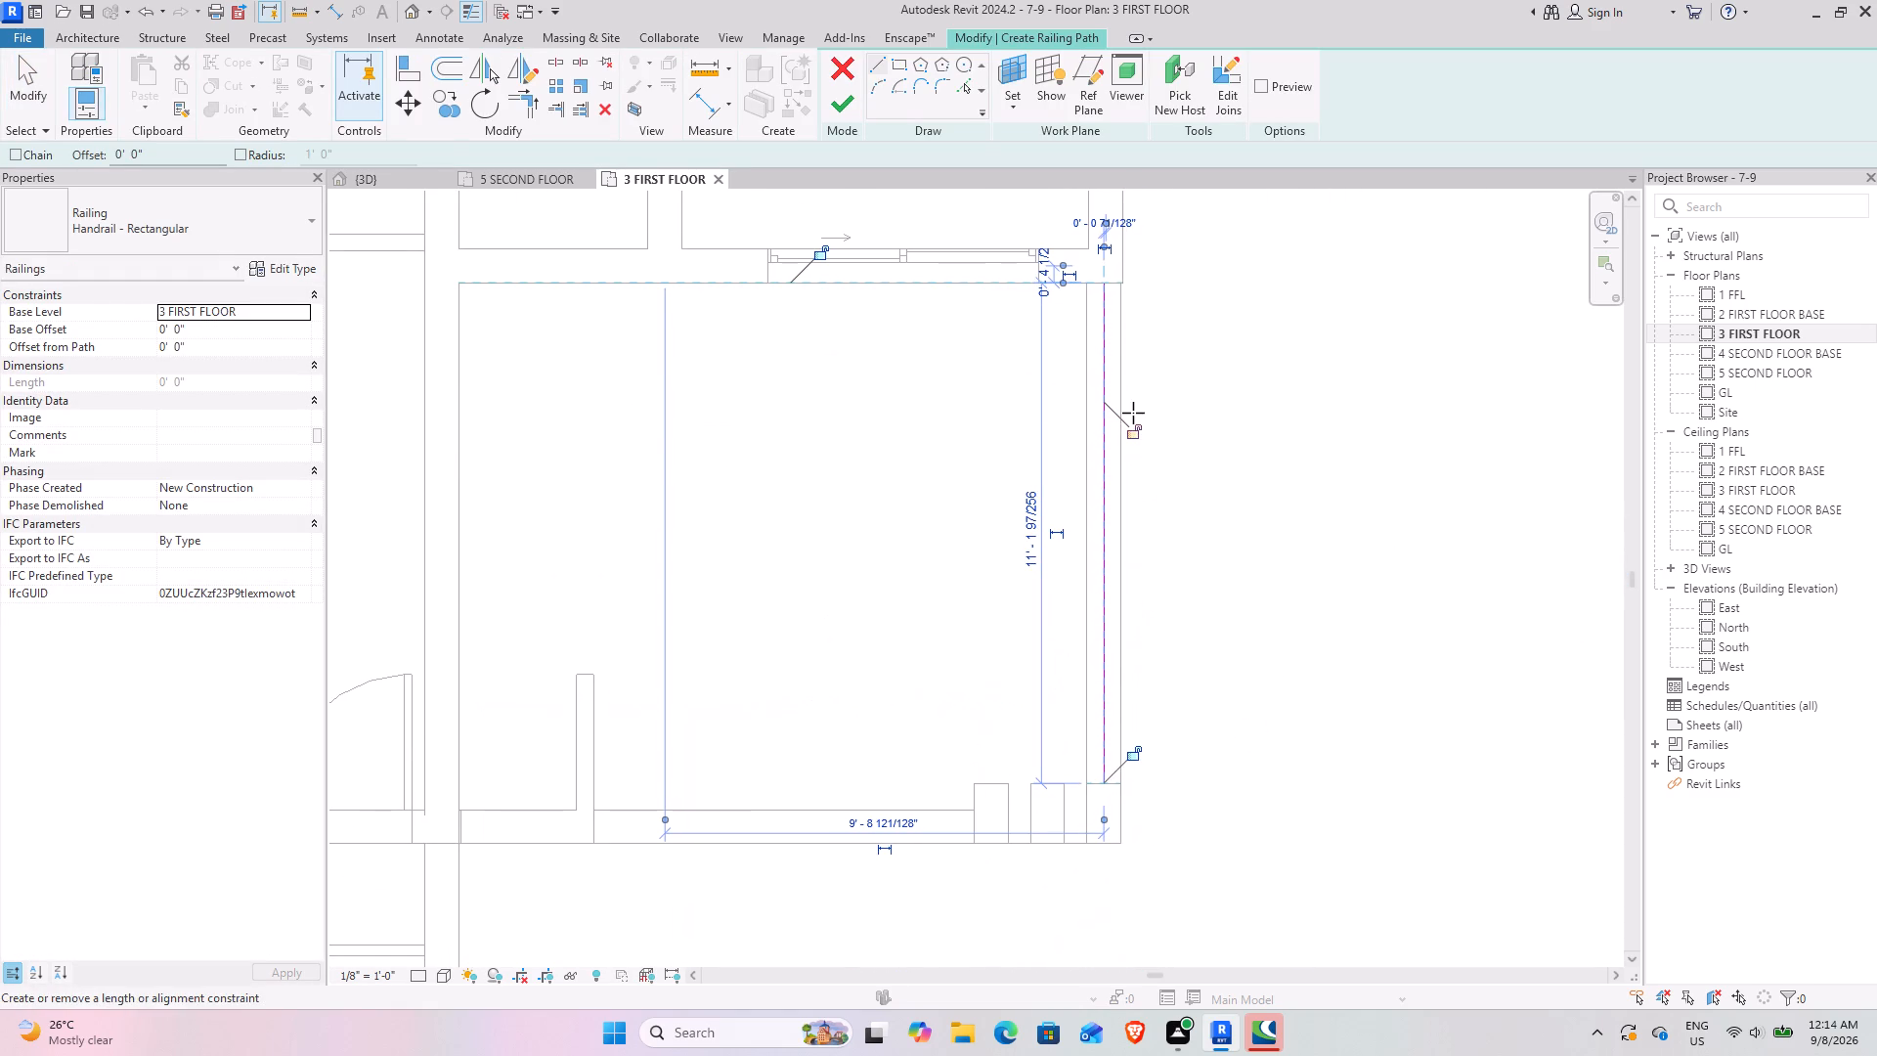
left_click(851, 116)
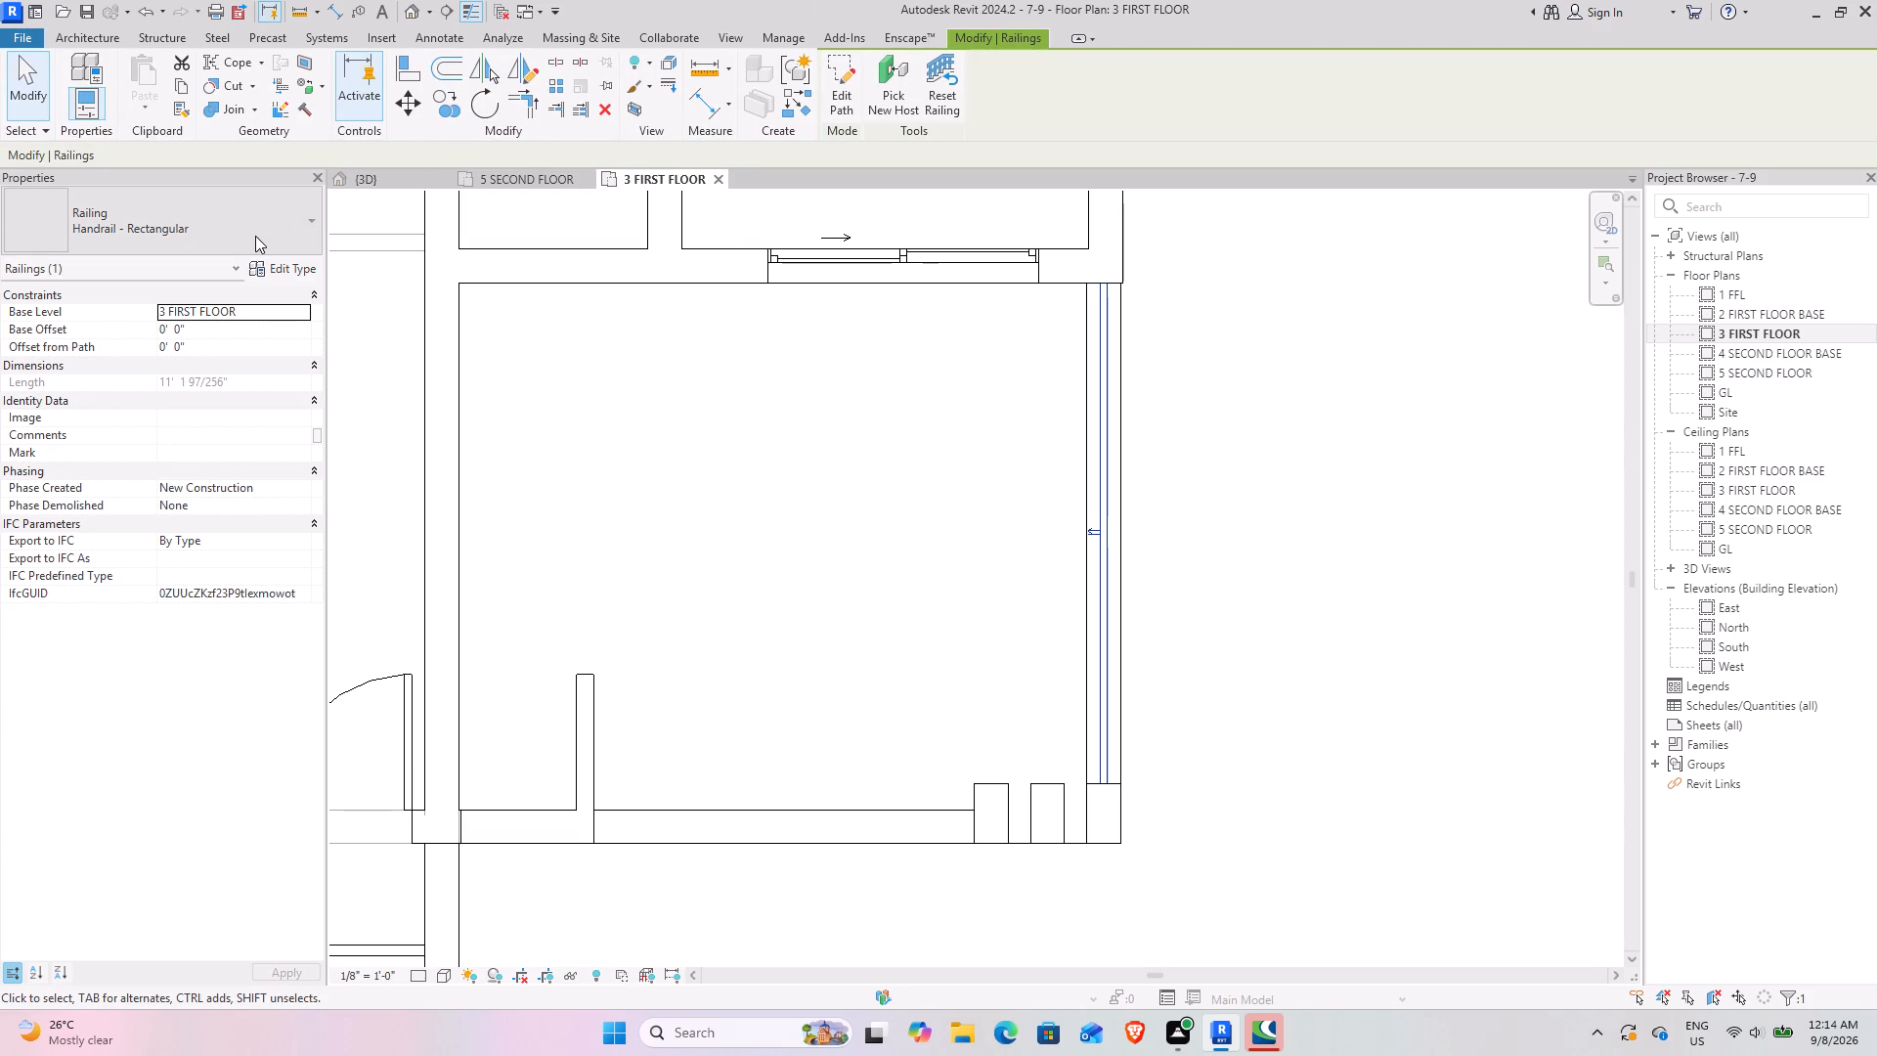
Change the terrace side railing's type to Glass Panel - Bottom Fill.
left_click(255, 236)
left_click(104, 310)
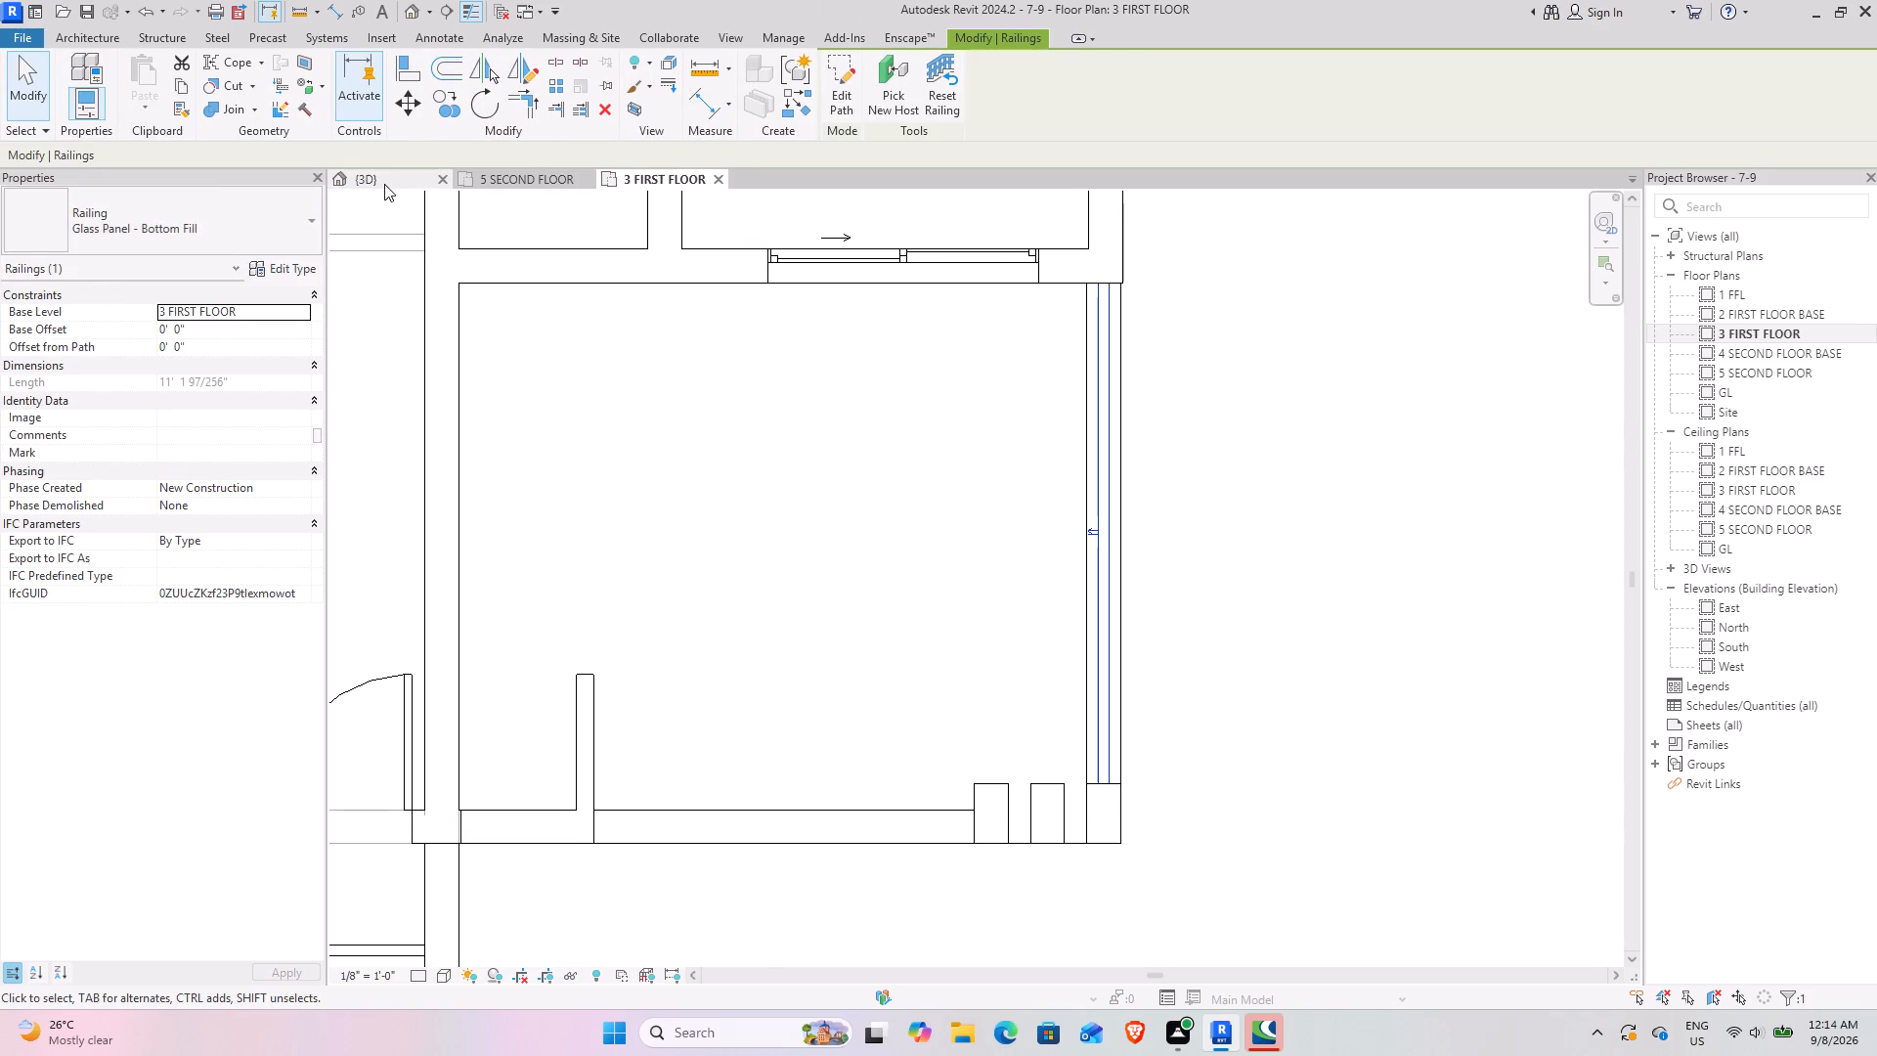
In the 3D view, set the terrace side railing's base offset to 6" and check how it sits on the low wall.
left_click(384, 184)
scroll(1430, 633, "down", 3)
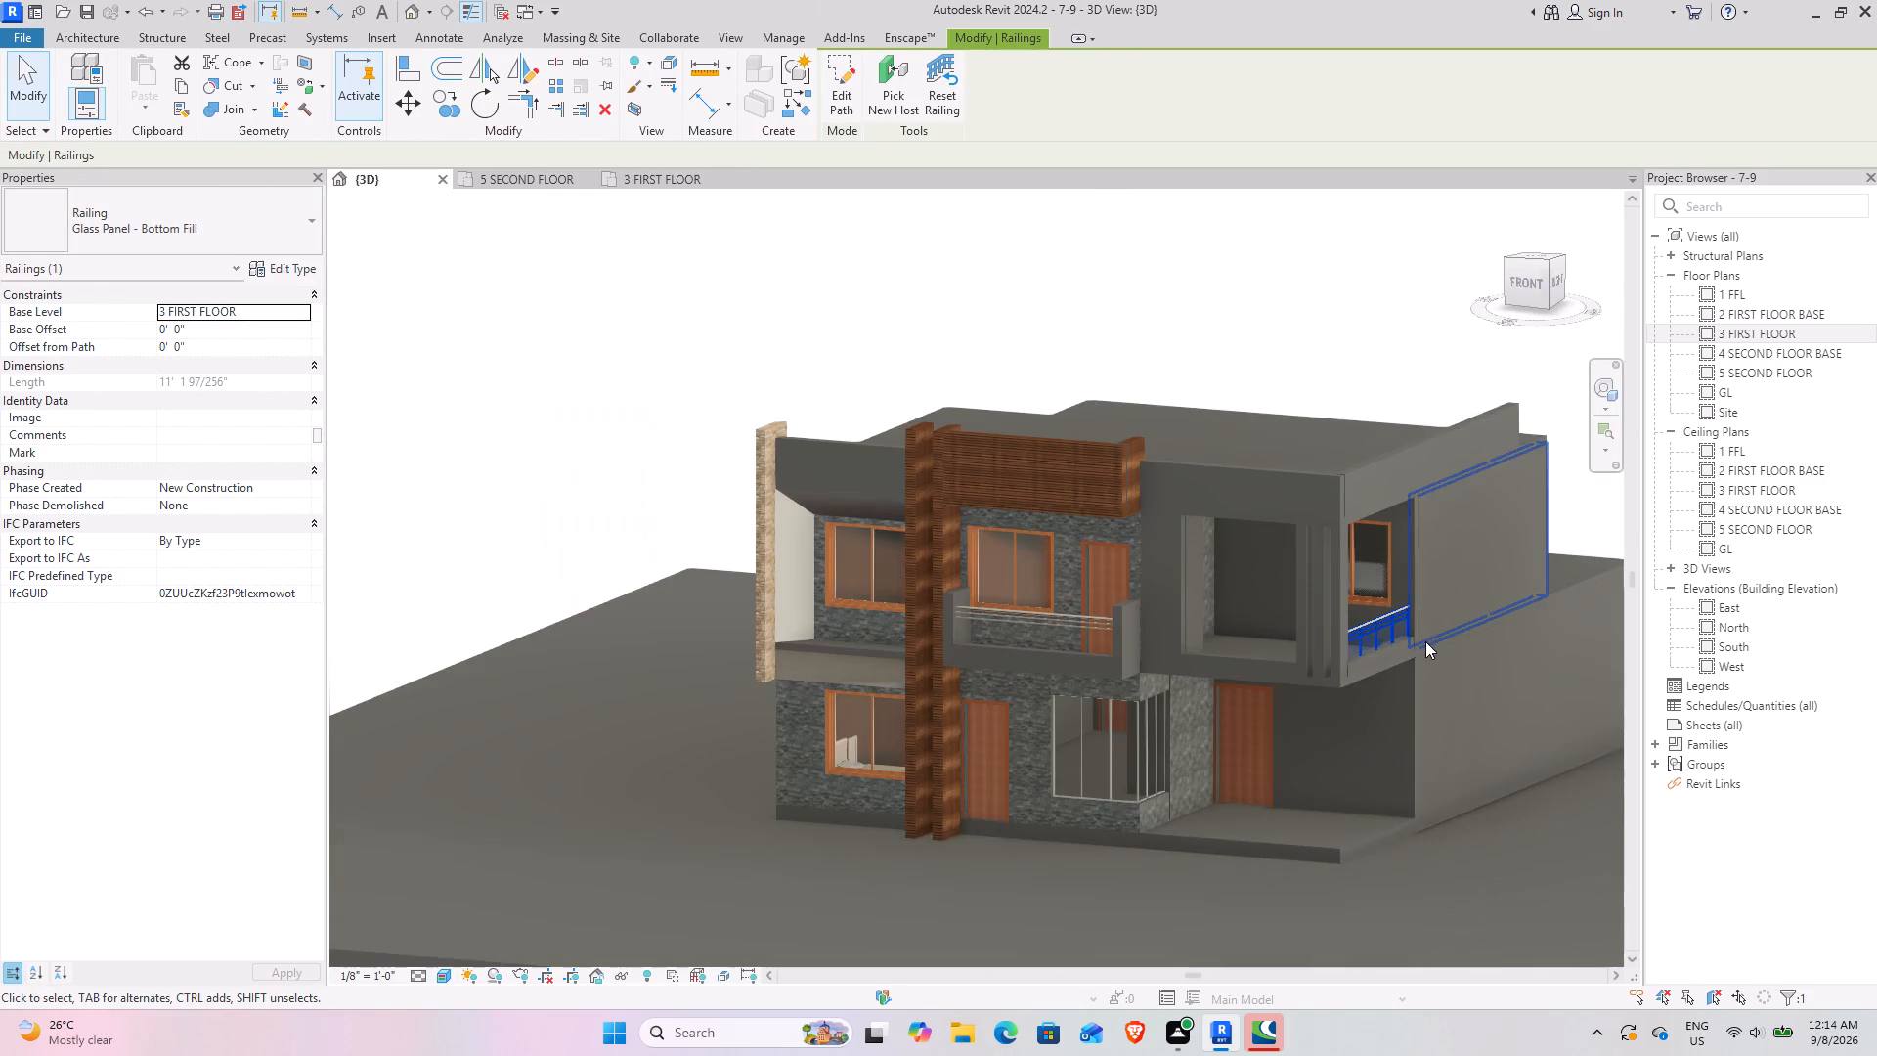
middle_click_drag(1405, 642, 1114, 642)
left_click_drag(1540, 294, 1426, 275)
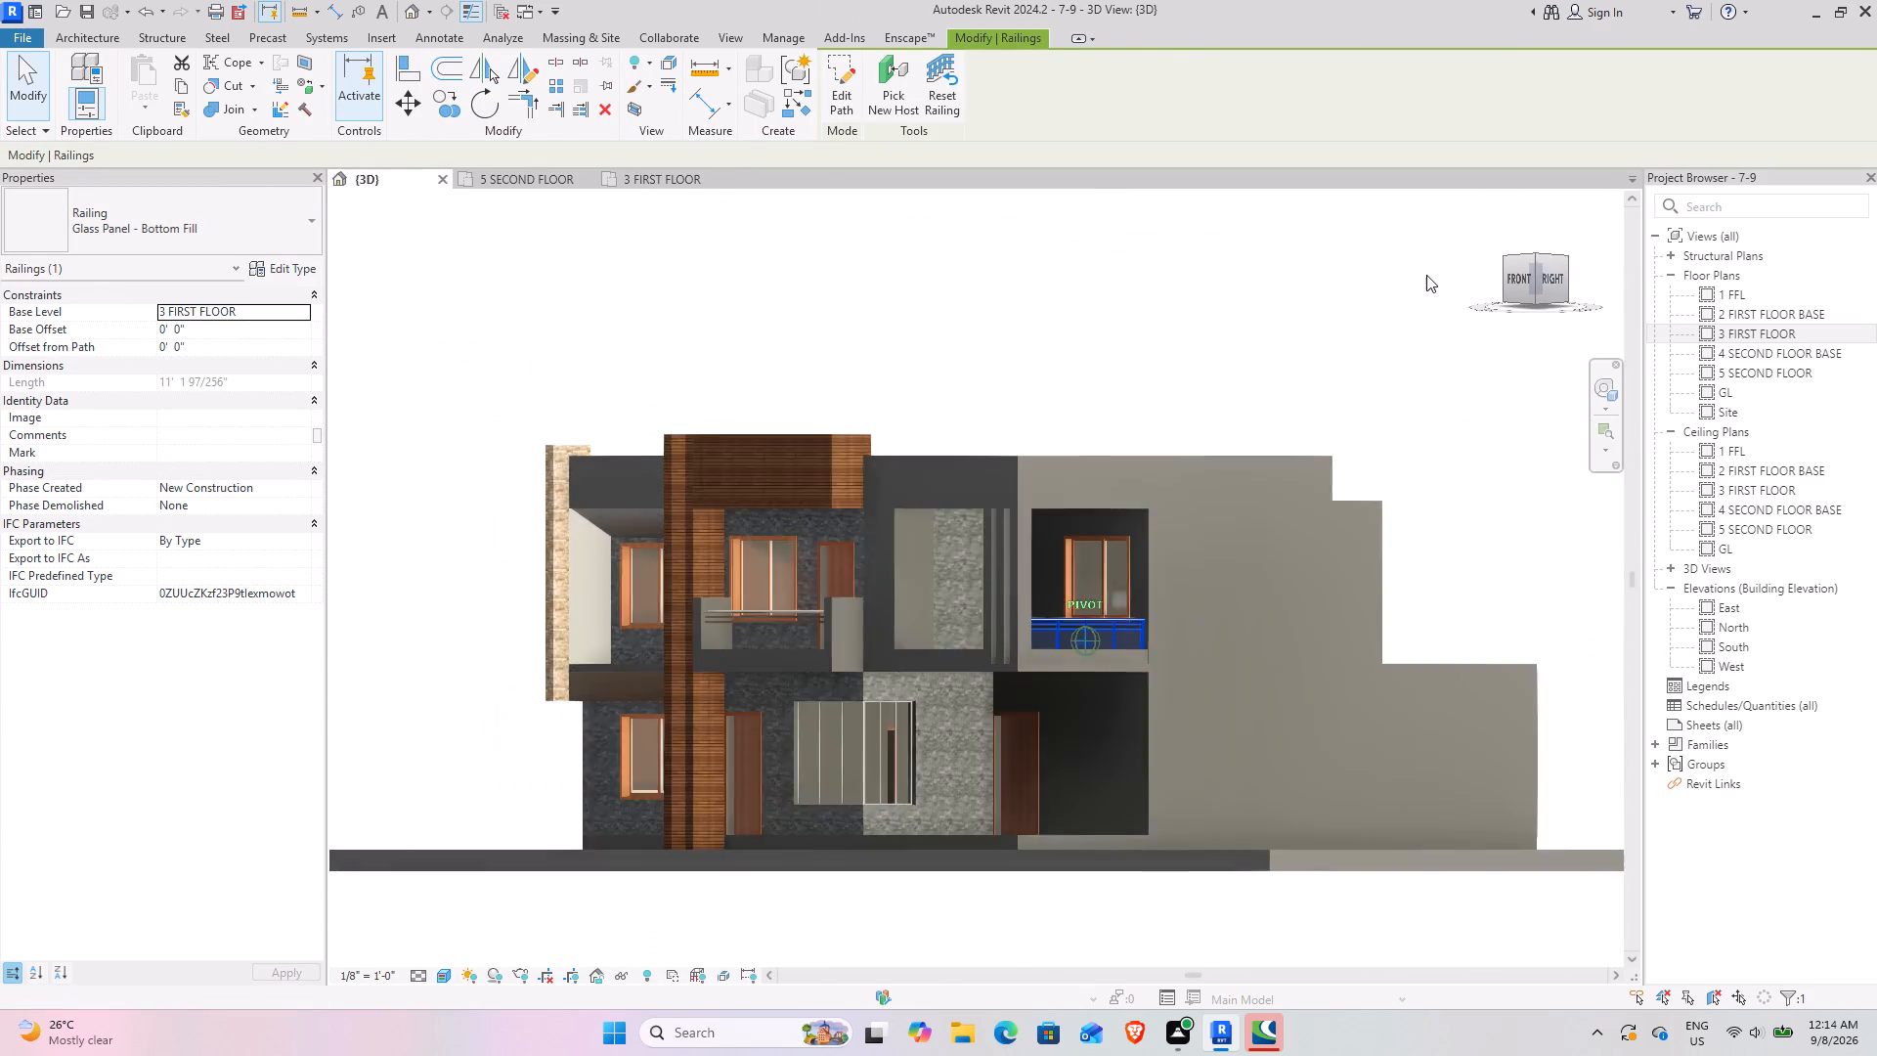
left_click_drag(1426, 275, 1445, 388)
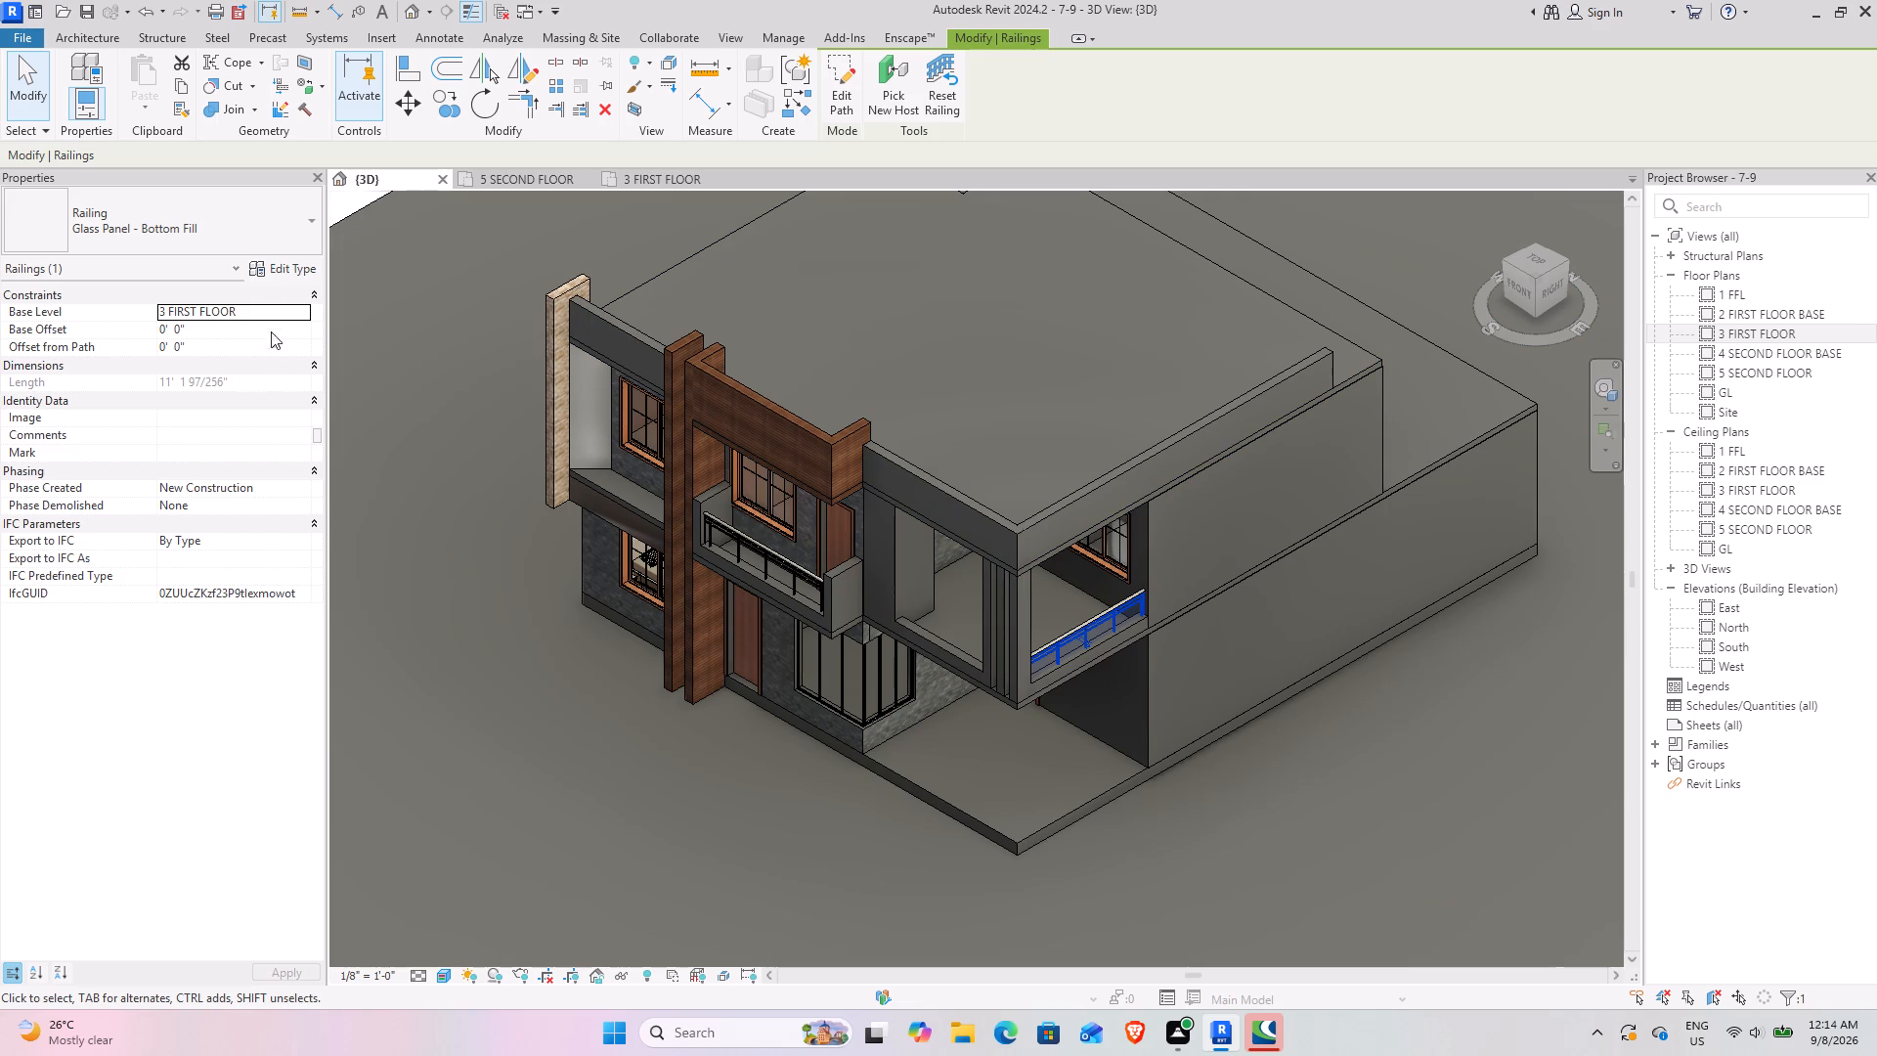
left_click(243, 332)
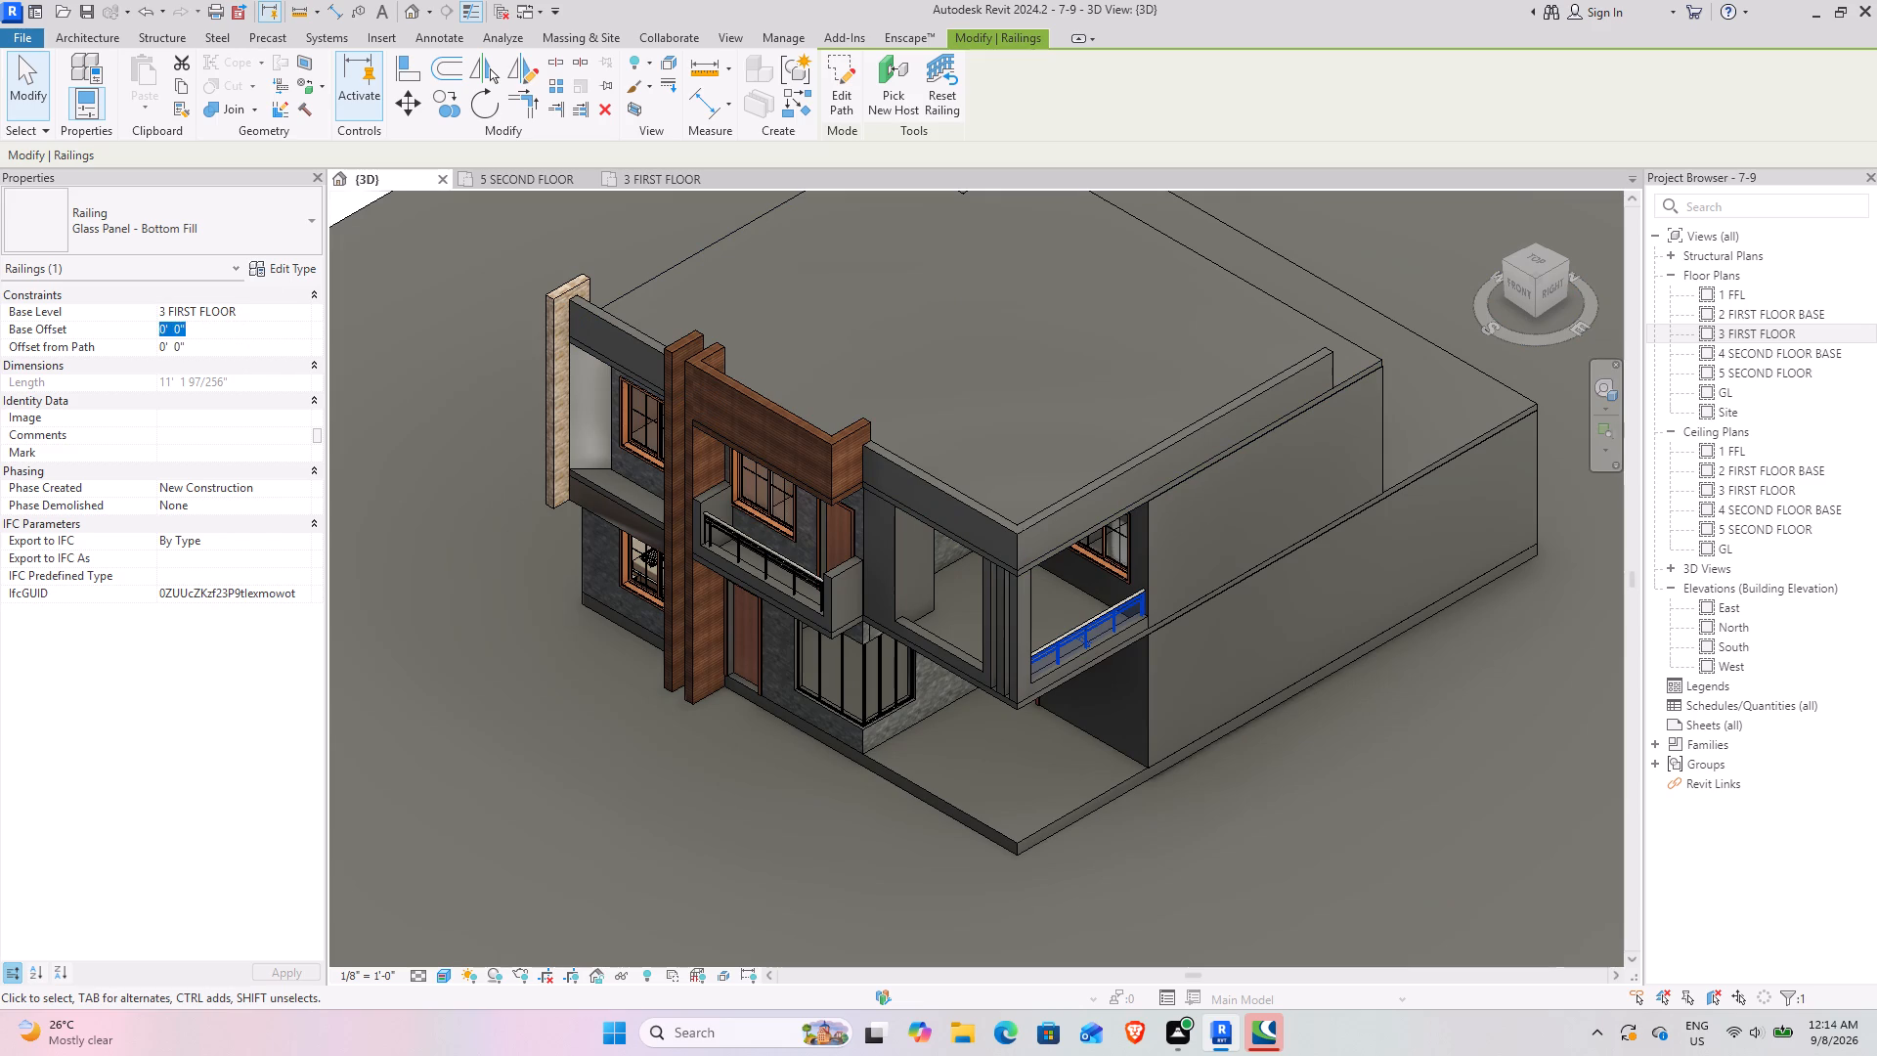
type("6\"")
key("Return")
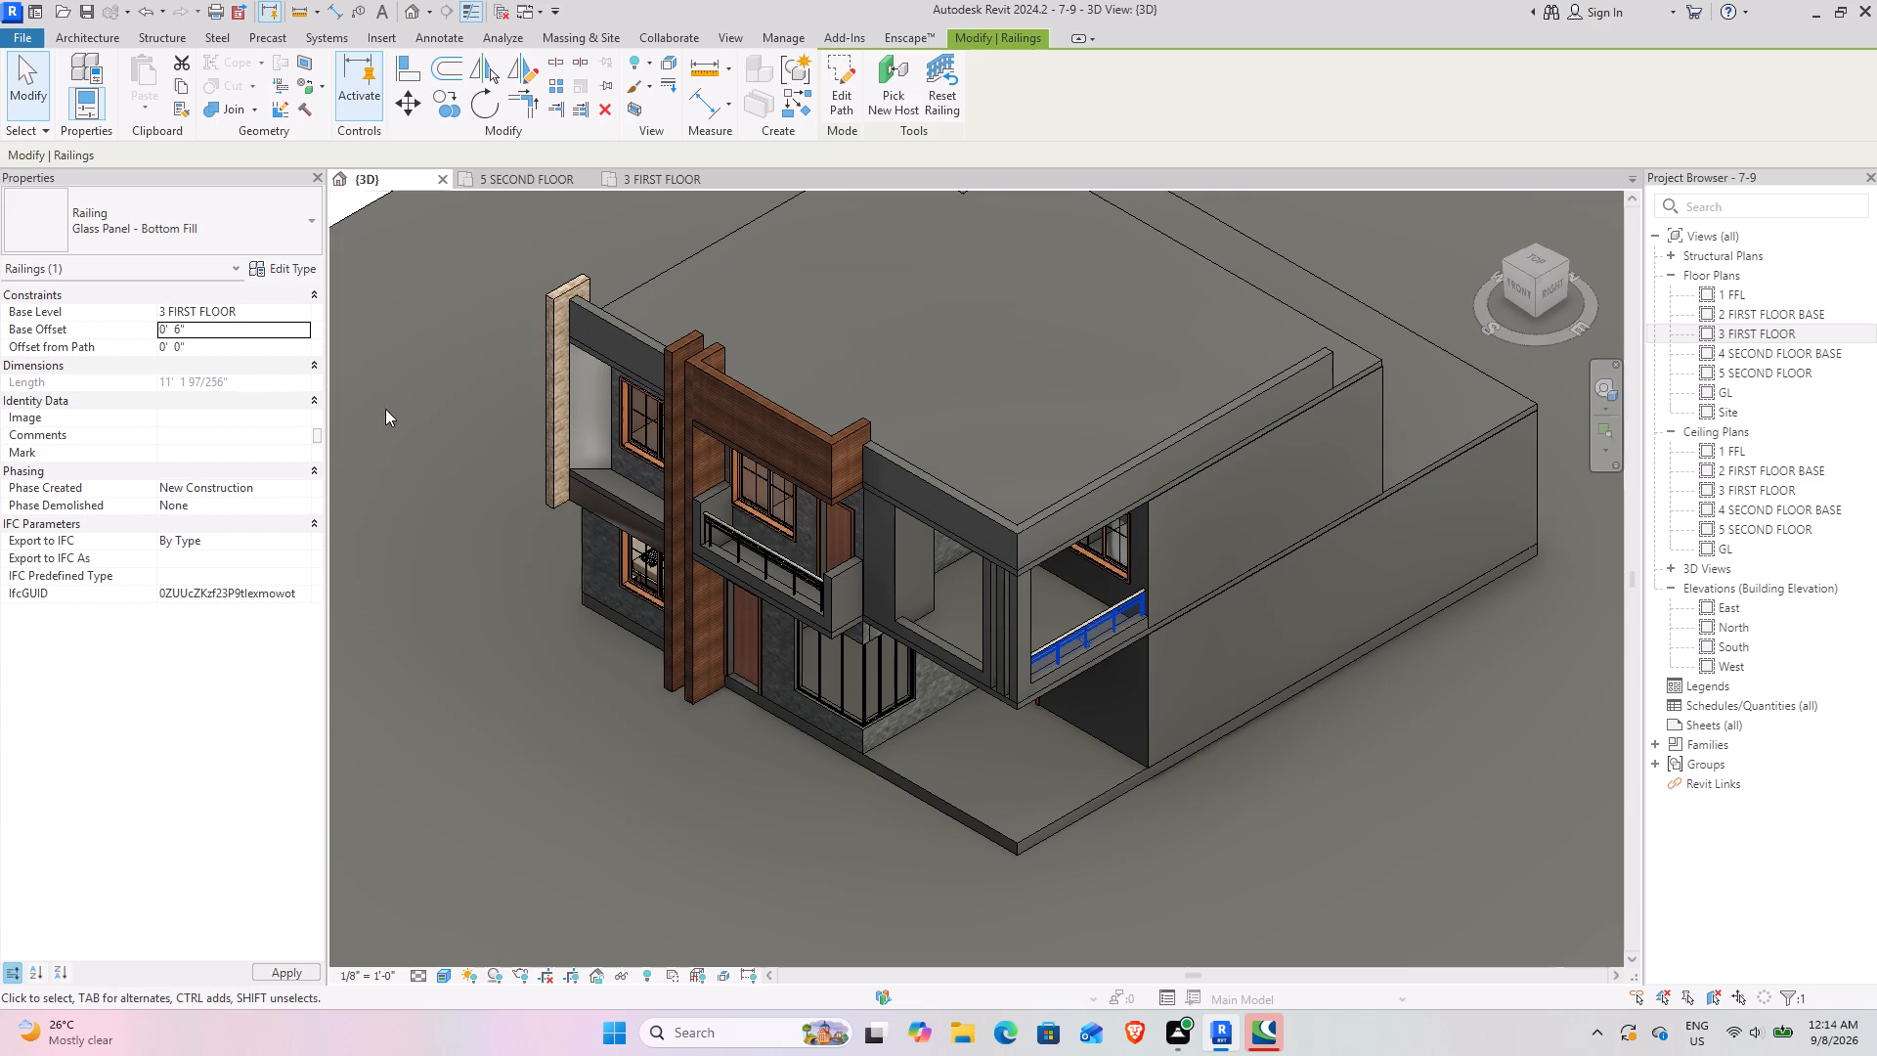
left_click(1382, 789)
middle_click_drag(1157, 713, 1182, 528)
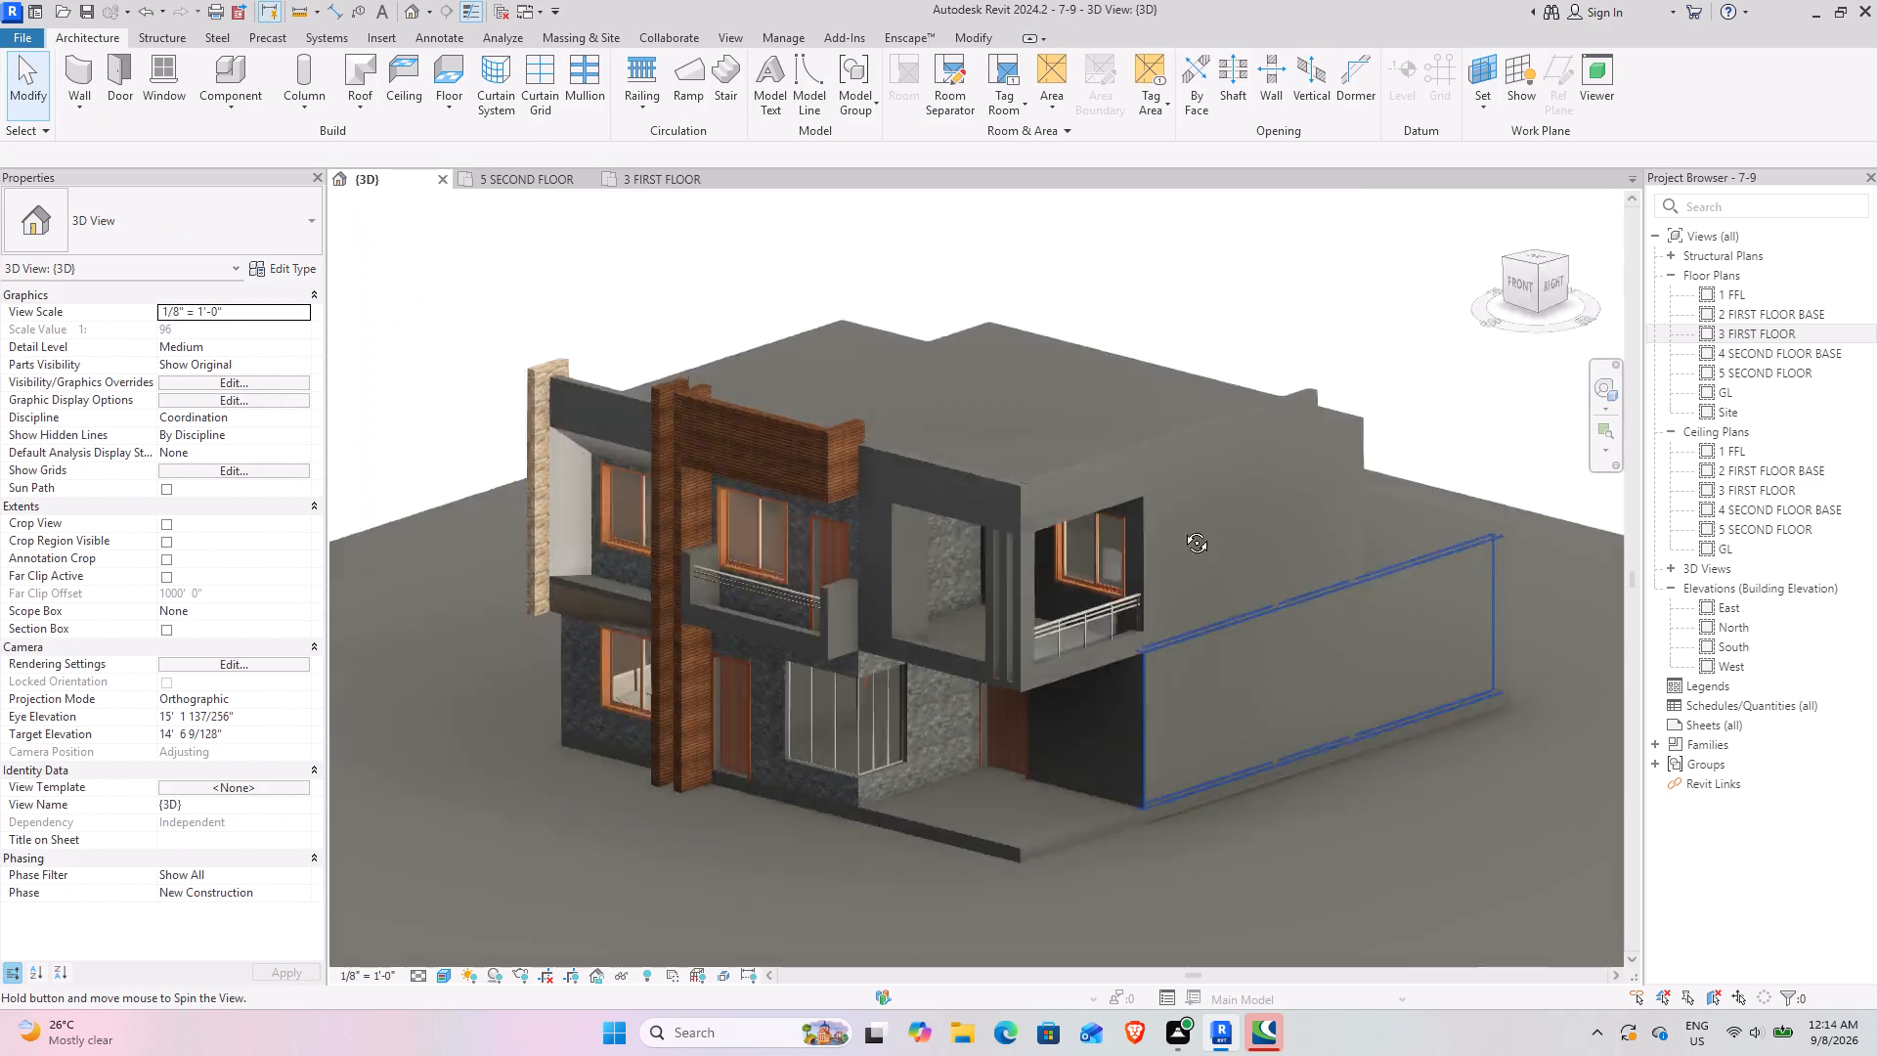
middle_click_drag(1182, 528, 1124, 542)
scroll(1013, 700, "up", 3)
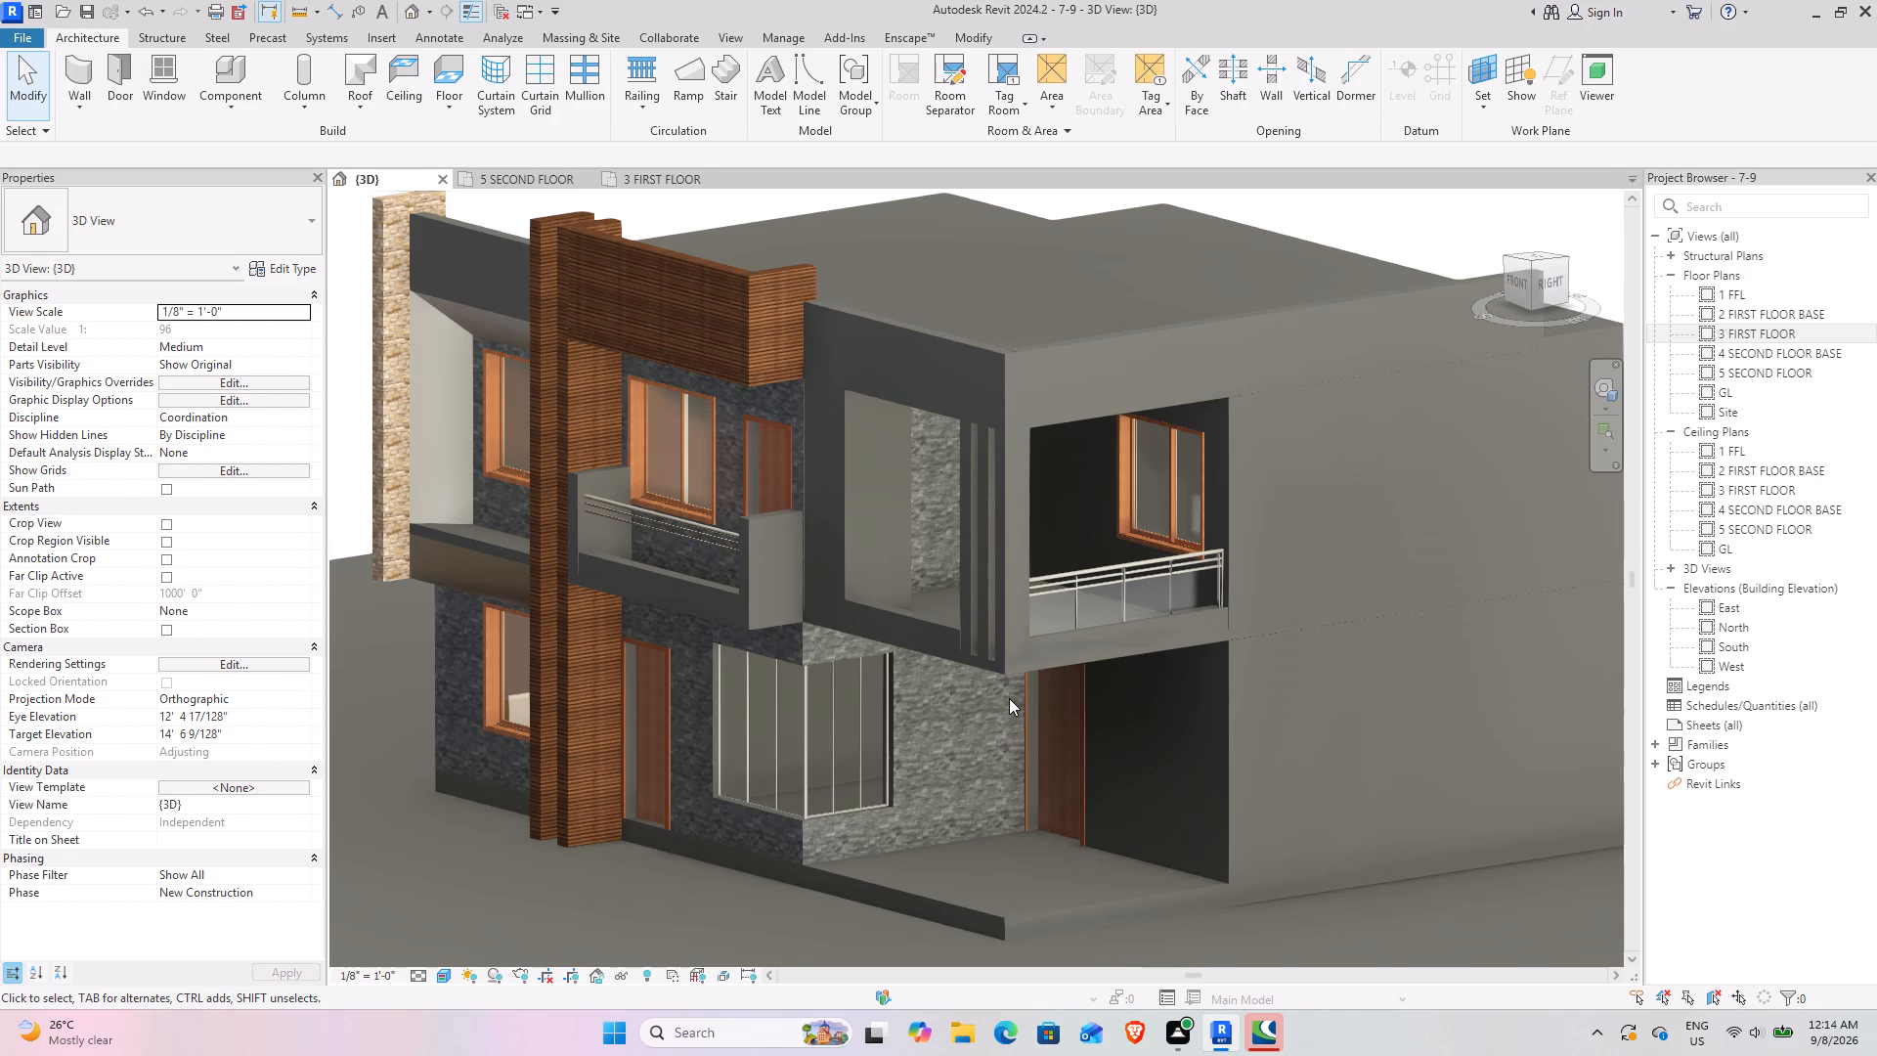
In the 3 FIRST FLOOR plan, create a matching Glass Panel - Bottom Fill railing about 8' 5 1/2" long along the terrace's front low wall.
left_click(1151, 560)
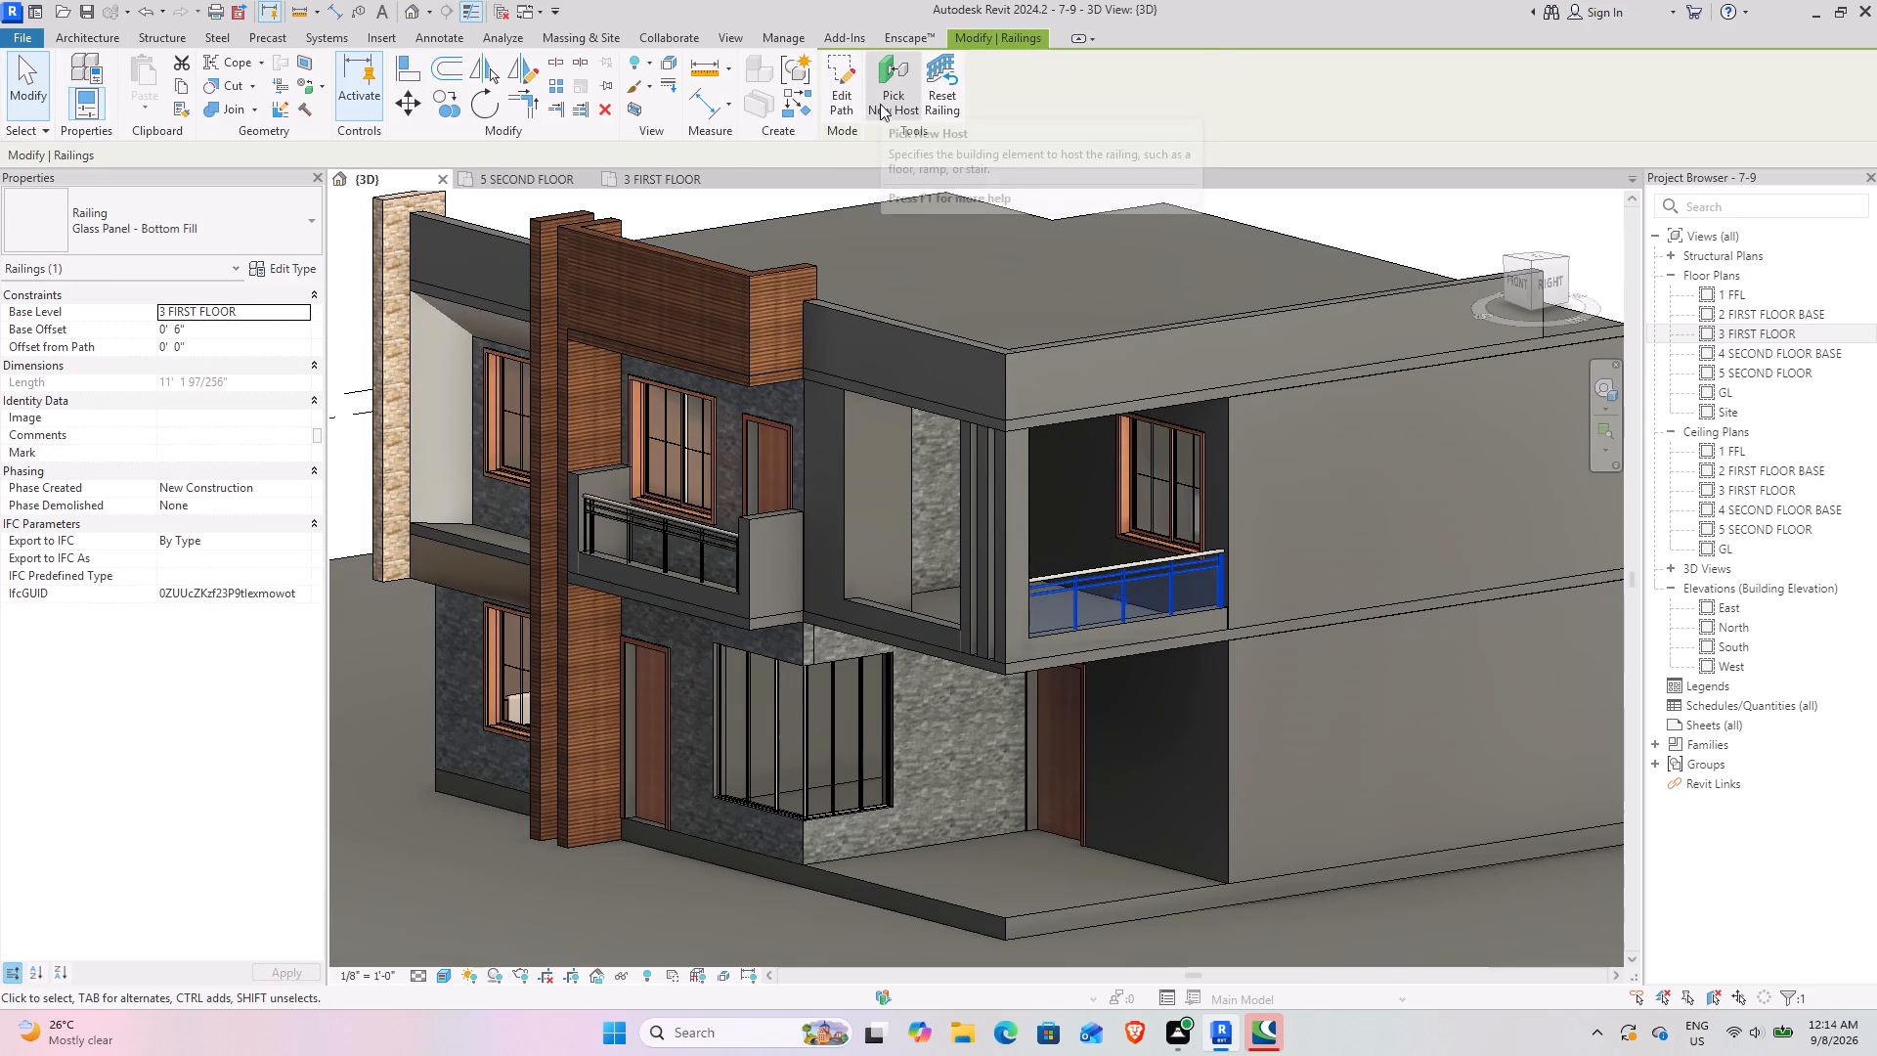
left_click(808, 121)
left_click(798, 114)
left_click(645, 186)
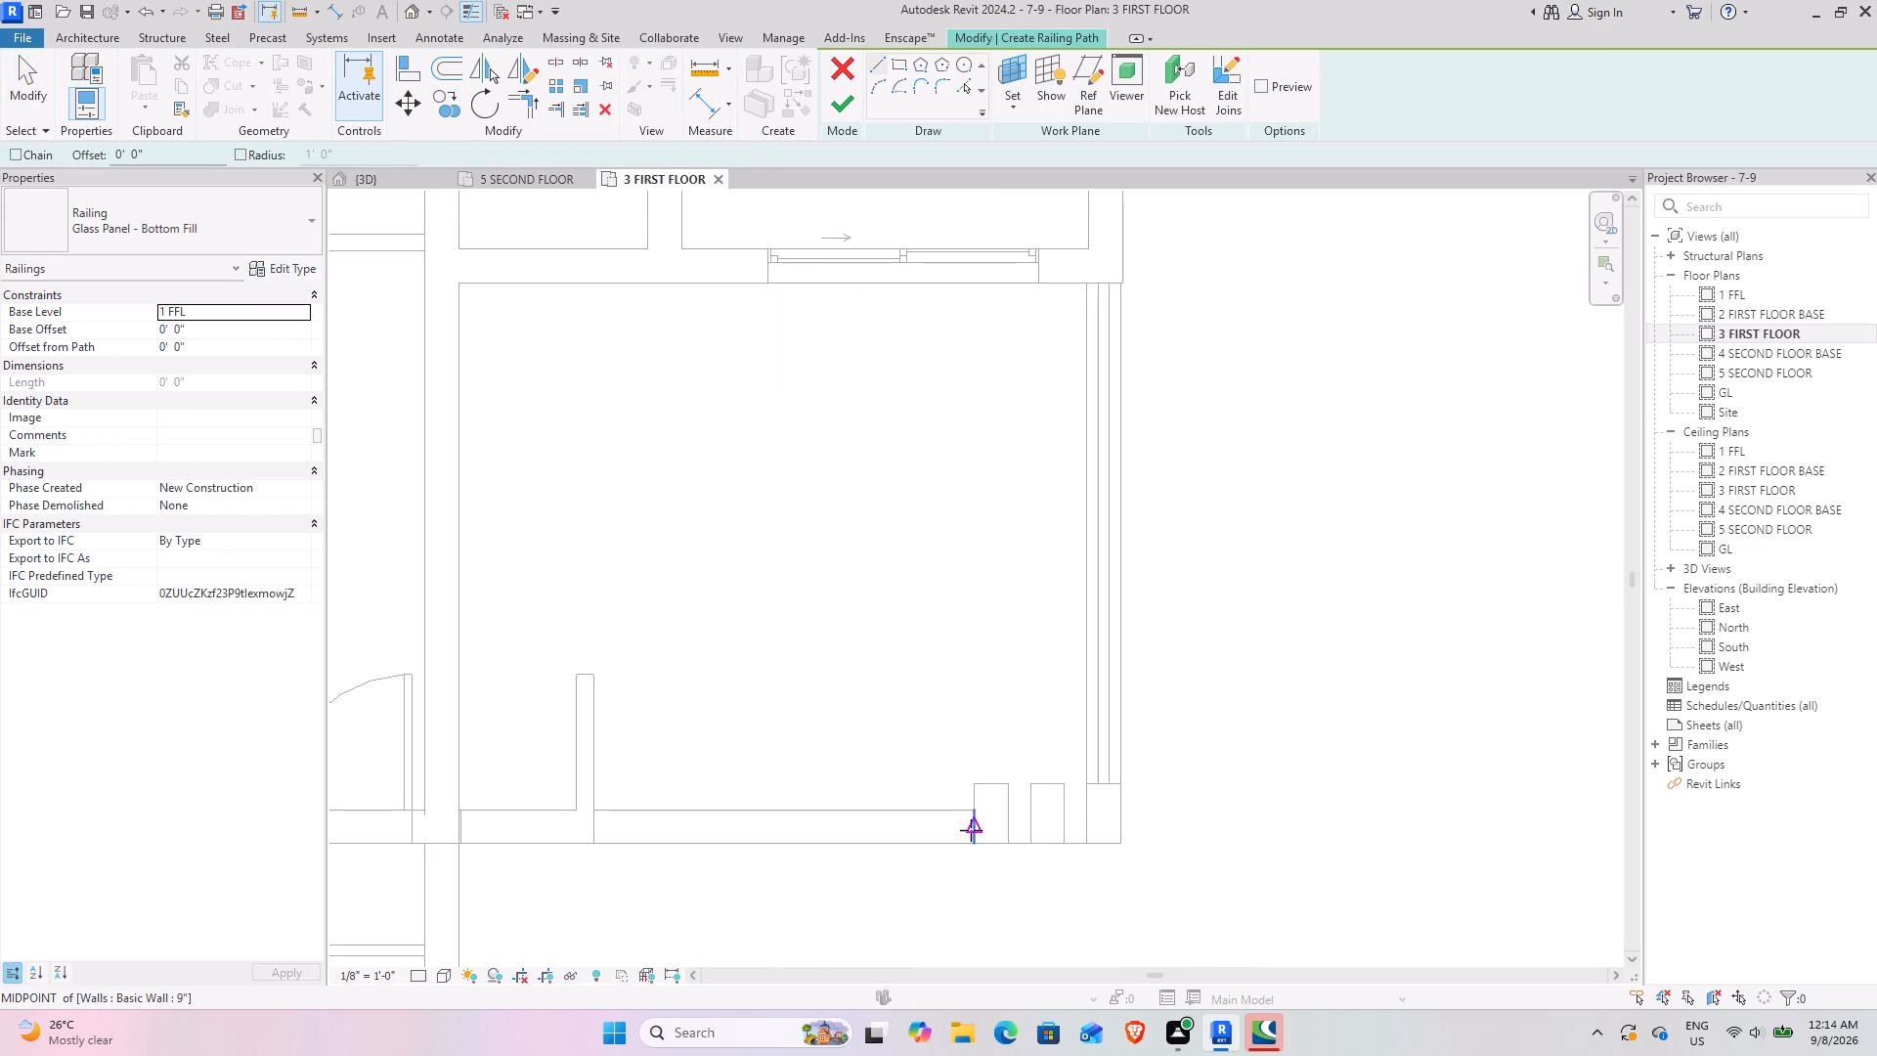
left_click(971, 830)
left_click(602, 820)
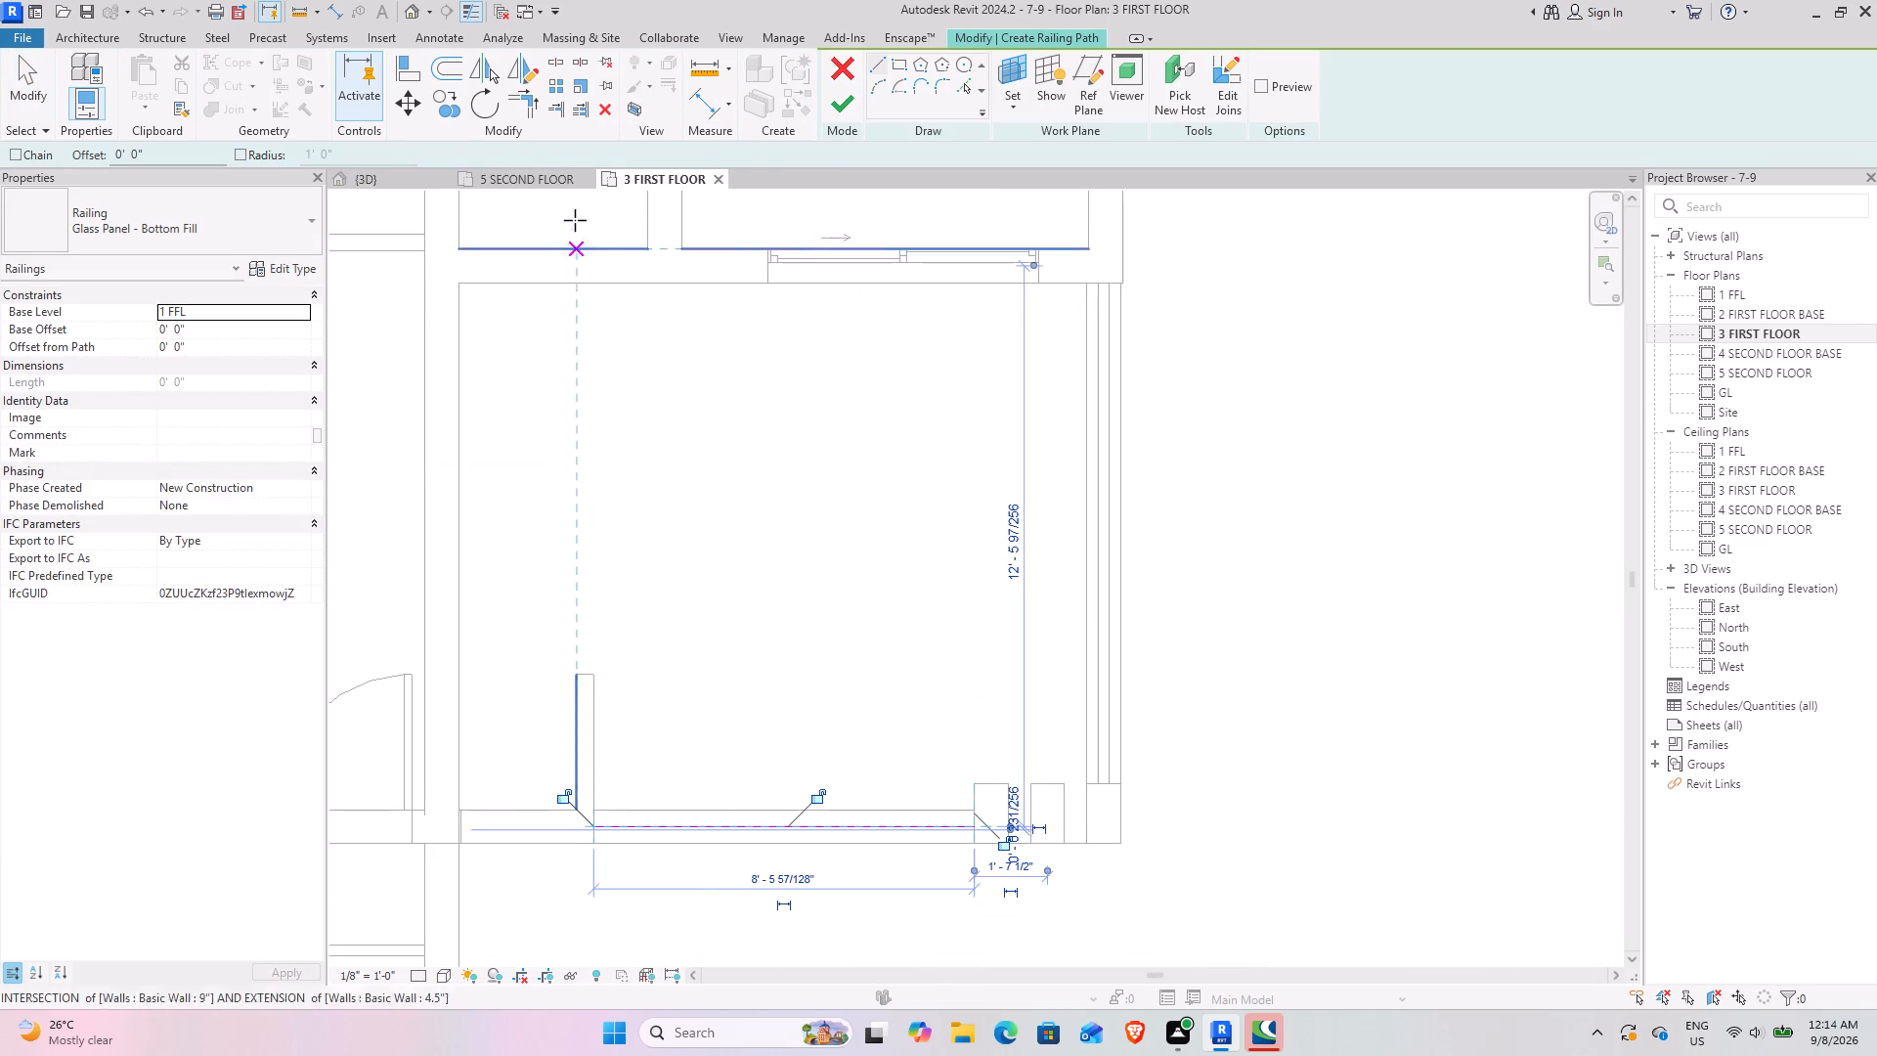
left_click(848, 105)
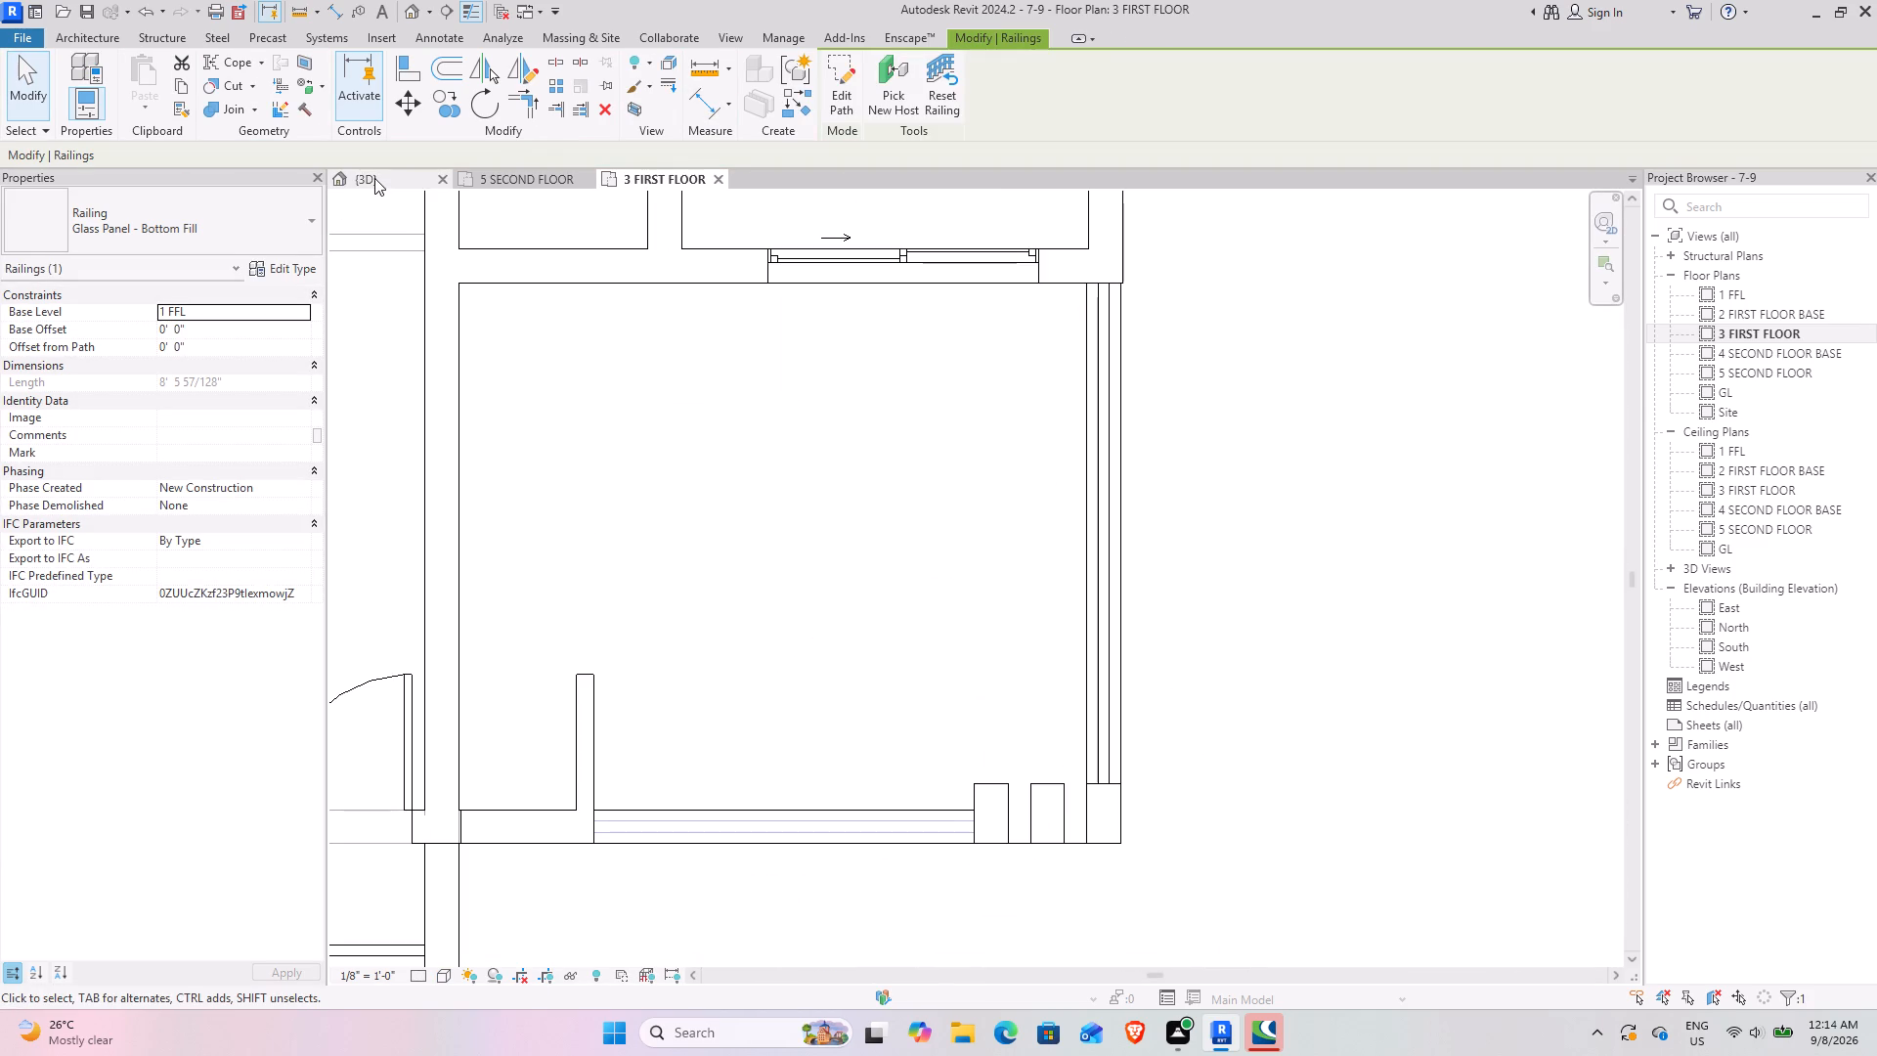
In the 3D view, set the terrace front railing's base level to 3 FIRST FLOOR and its base offset to 6".
left_click(374, 178)
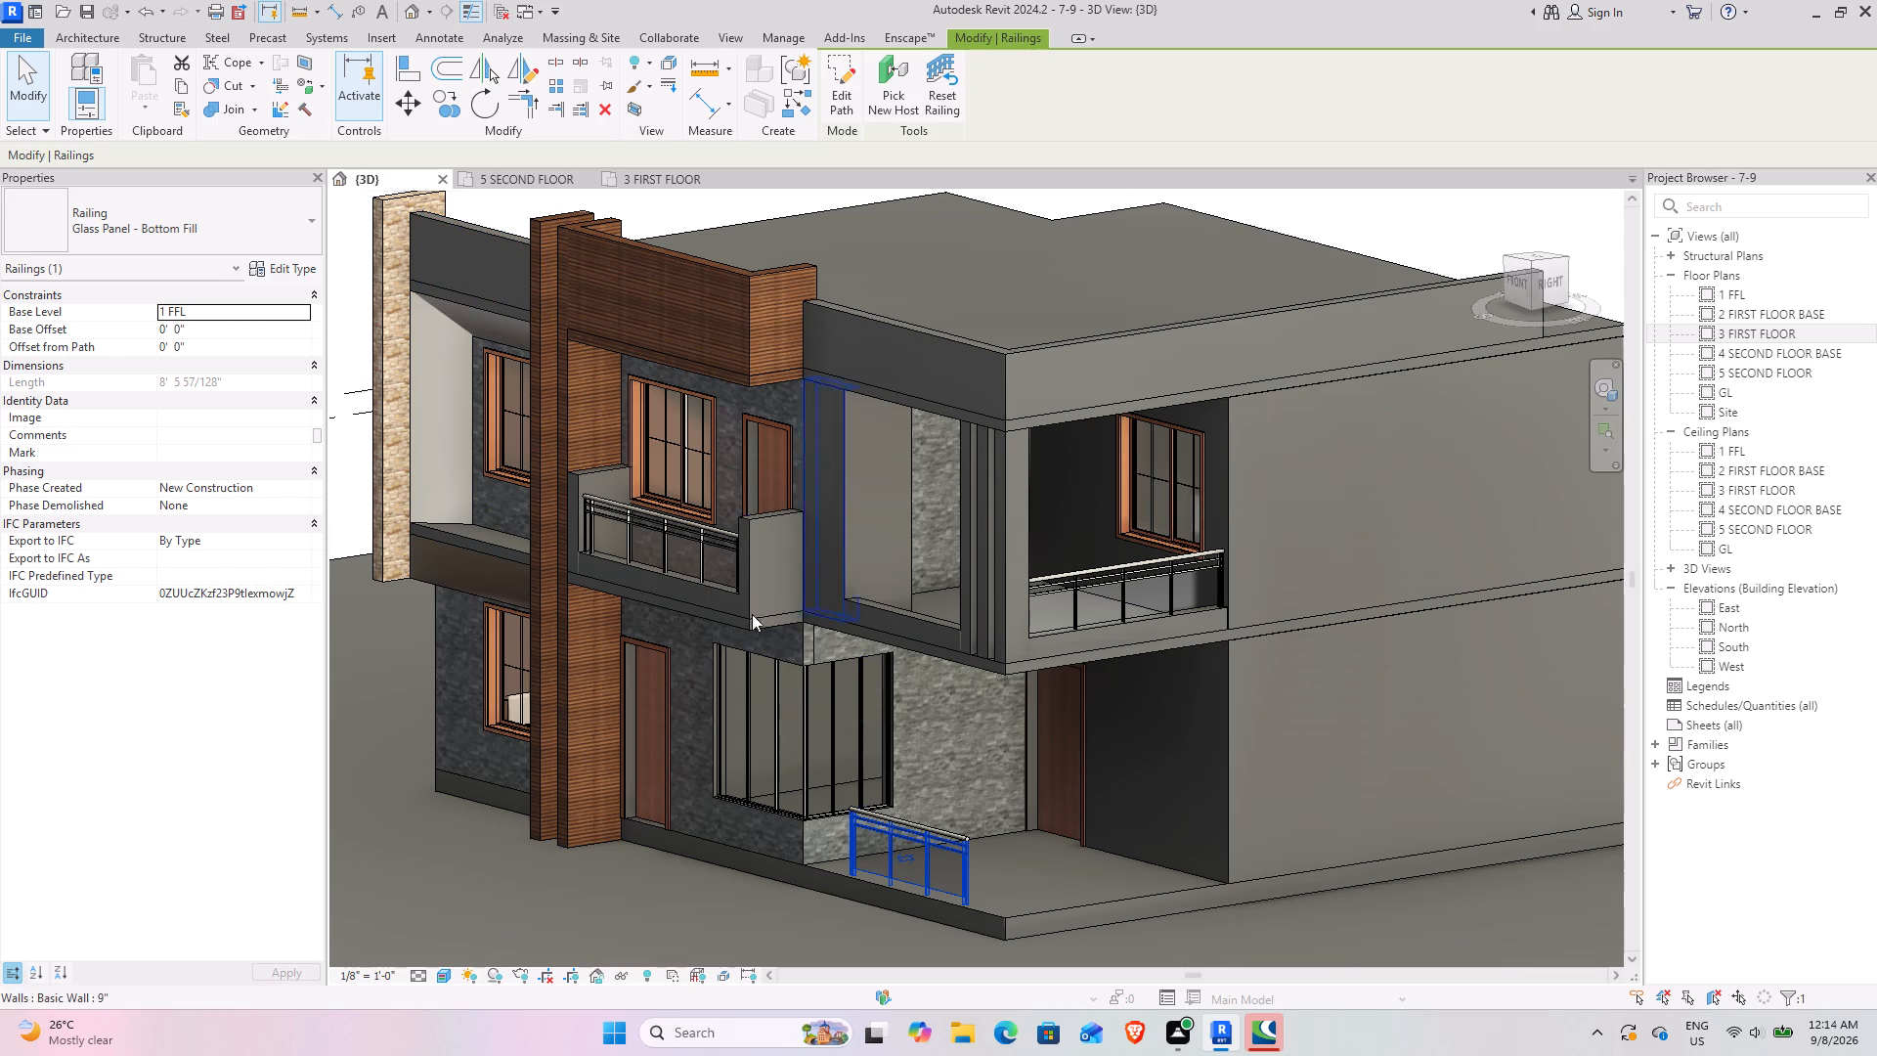
left_click(302, 314)
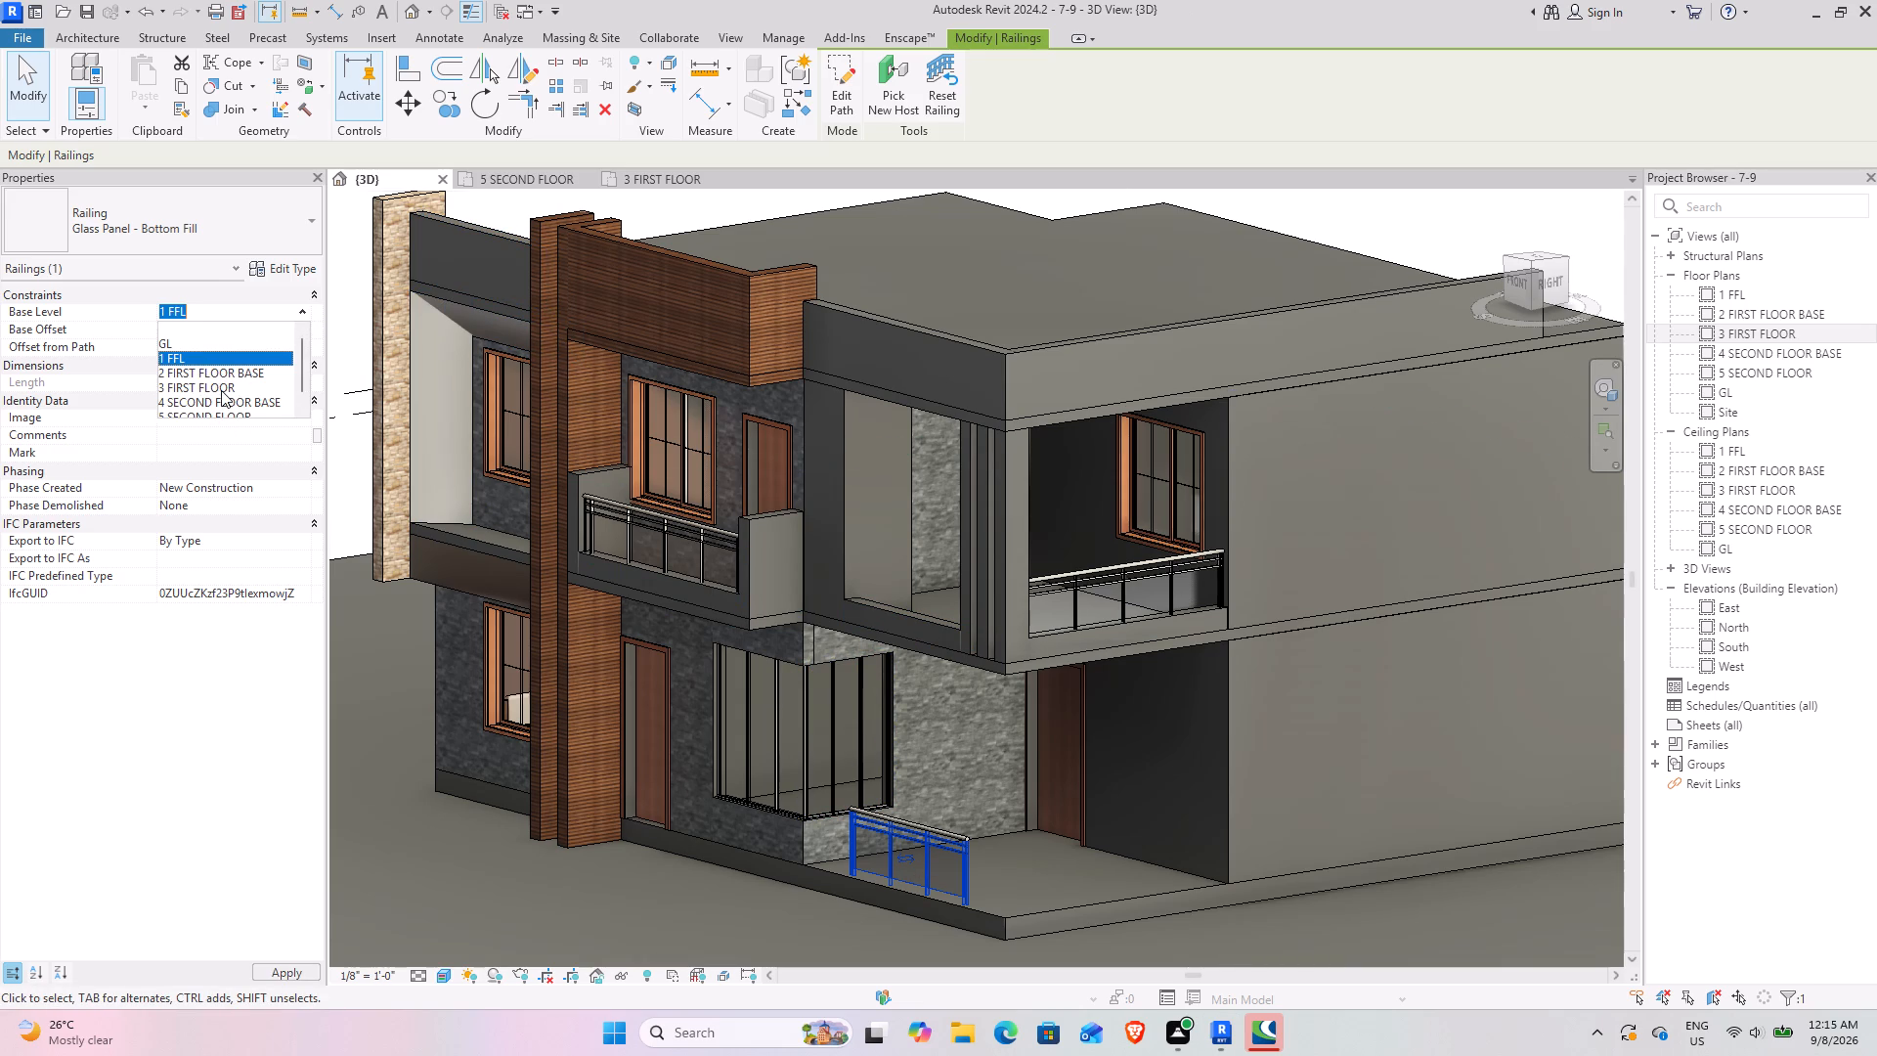
left_click(221, 390)
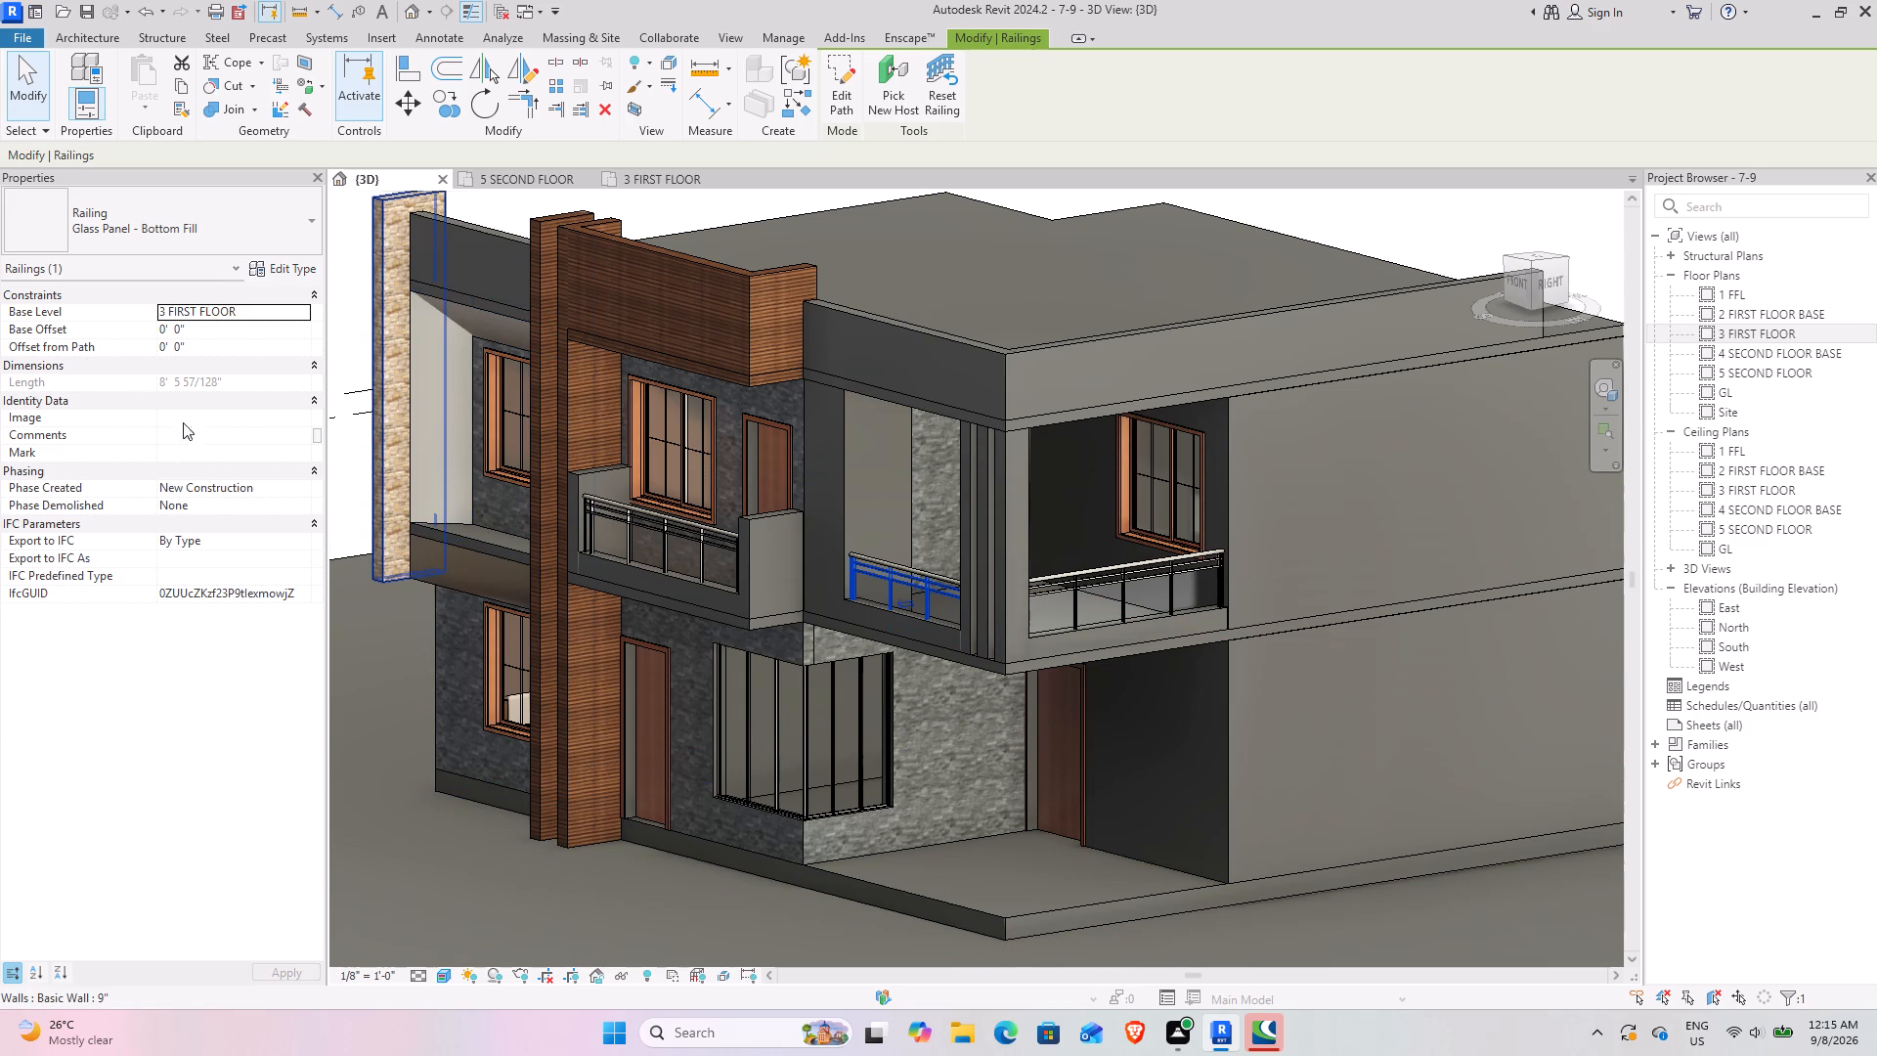
left_click(214, 333)
type("6\"")
key("Return")
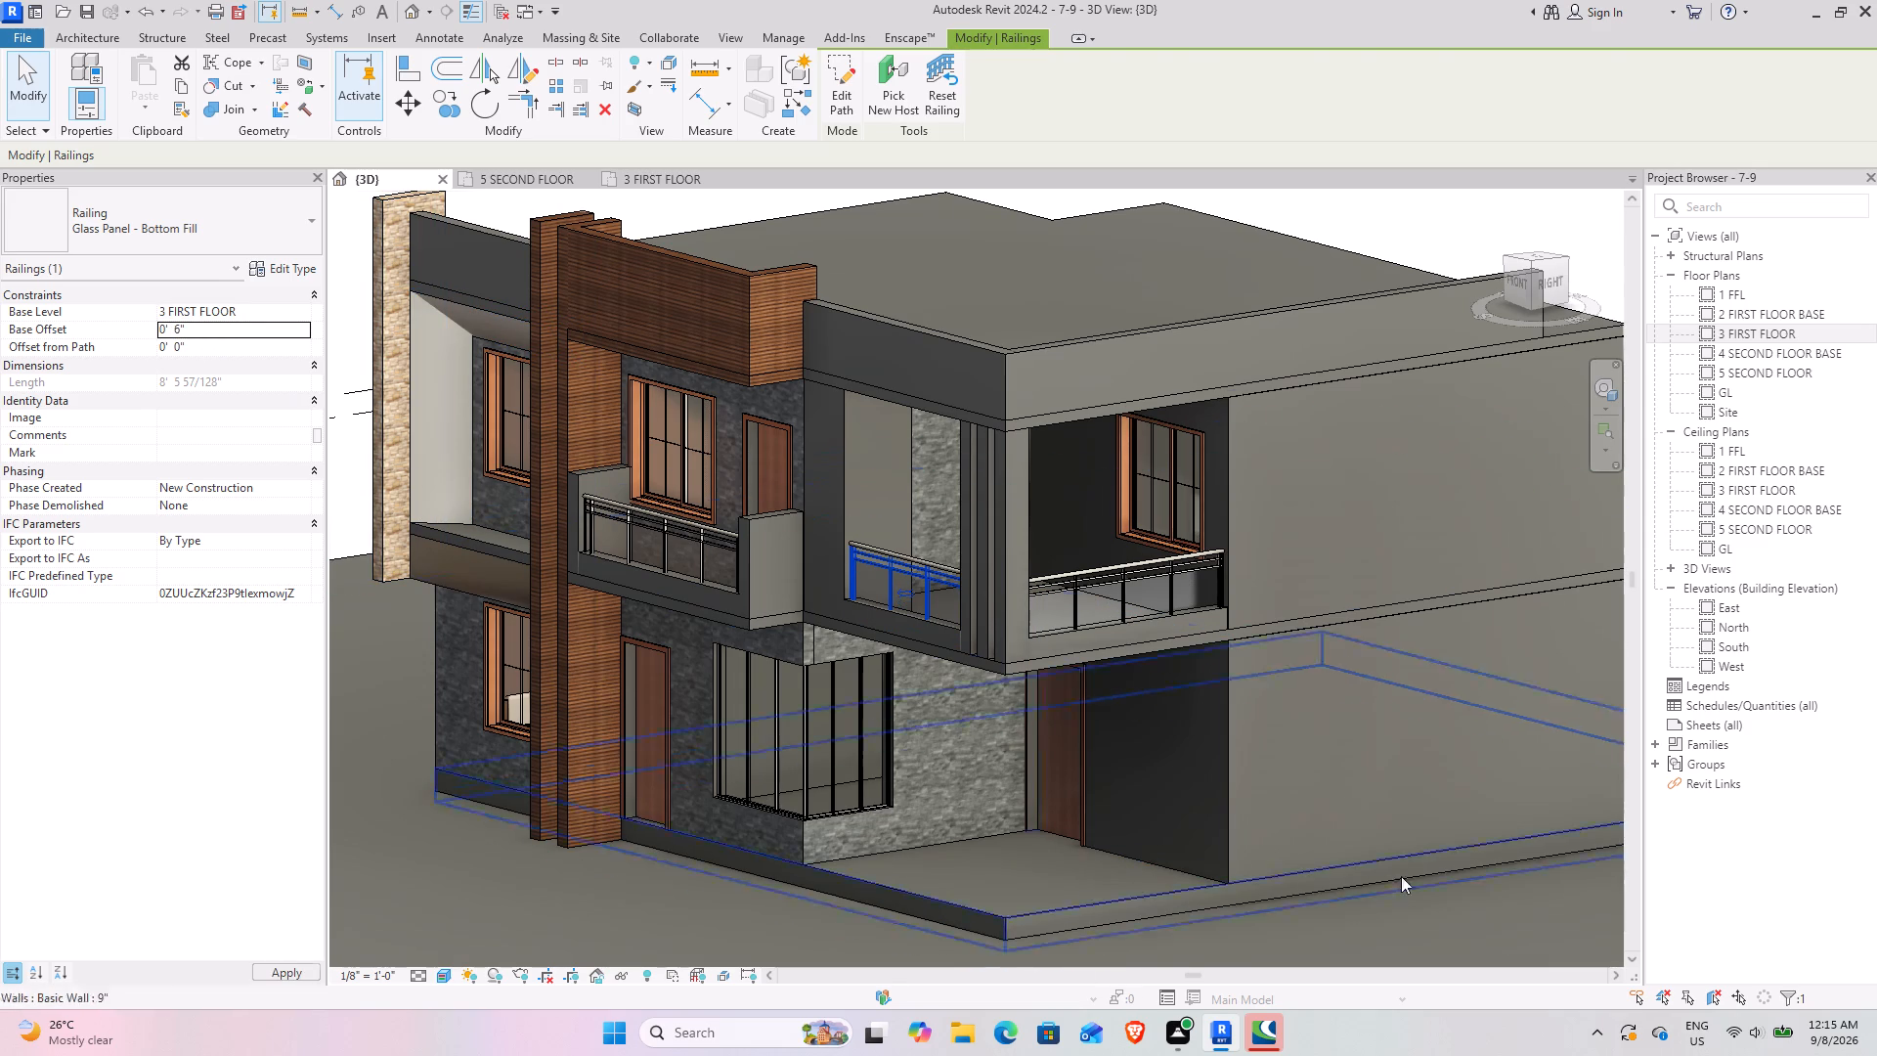
left_click(1480, 919)
scroll(993, 775, "down", 4)
middle_click_drag(922, 731, 1172, 777, "shift")
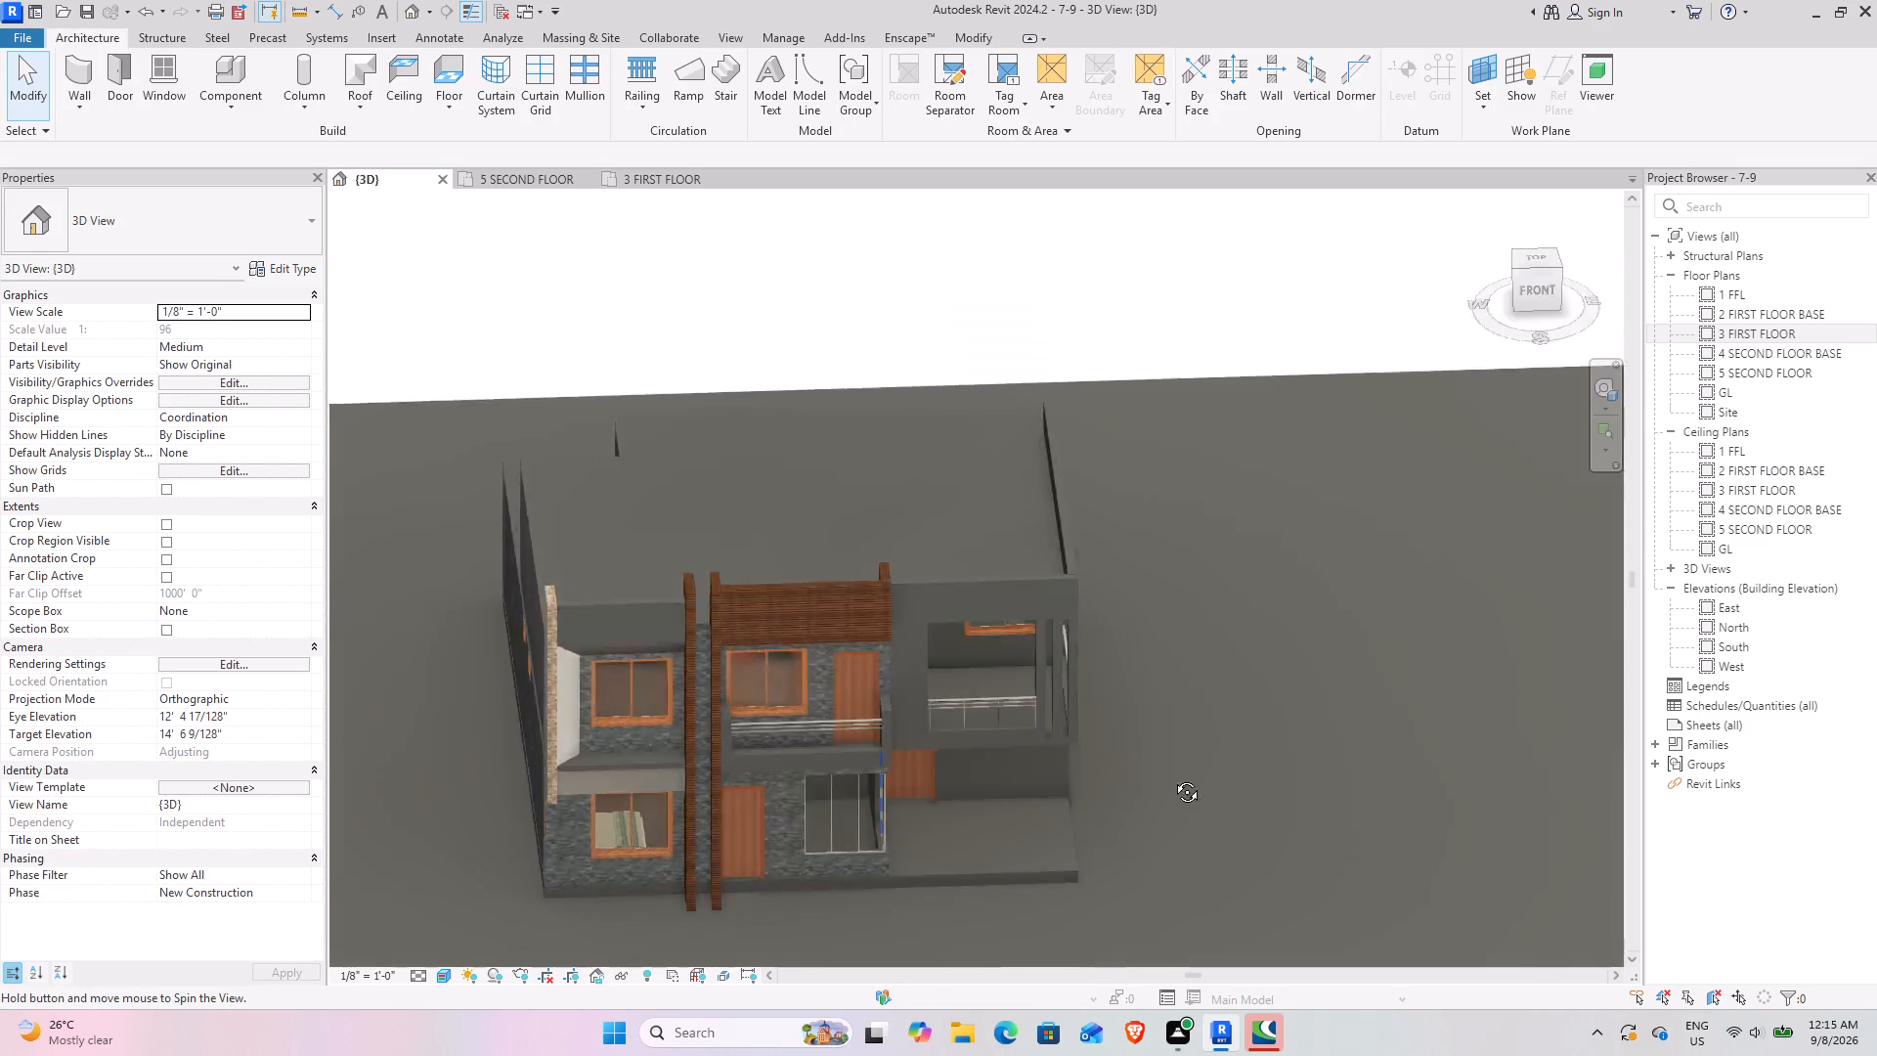
middle_click_drag(1172, 777, 935, 738, "shift")
scroll(844, 585, "up", 5)
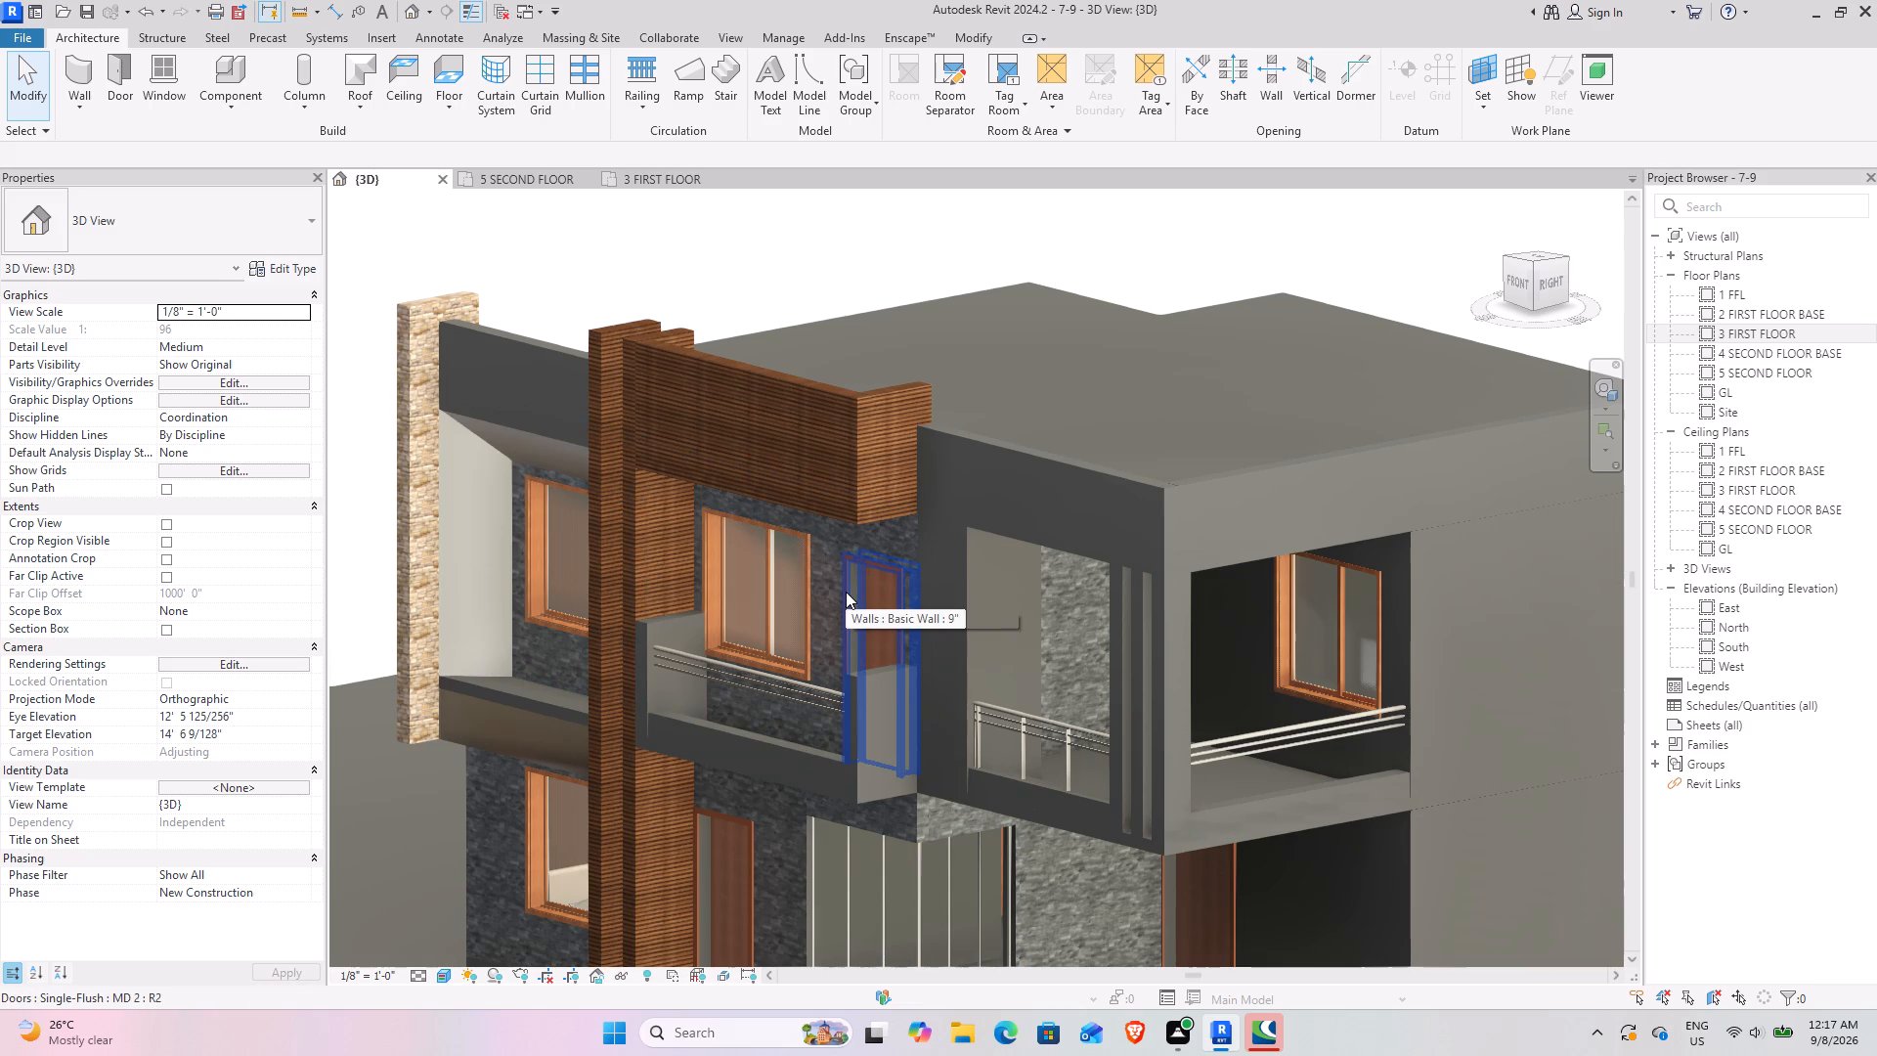
Save the project and start an in-place component in the Generic Models category, keeping the suggested name.
scroll(980, 742, "down", 4)
middle_click_drag(1022, 712, 853, 644)
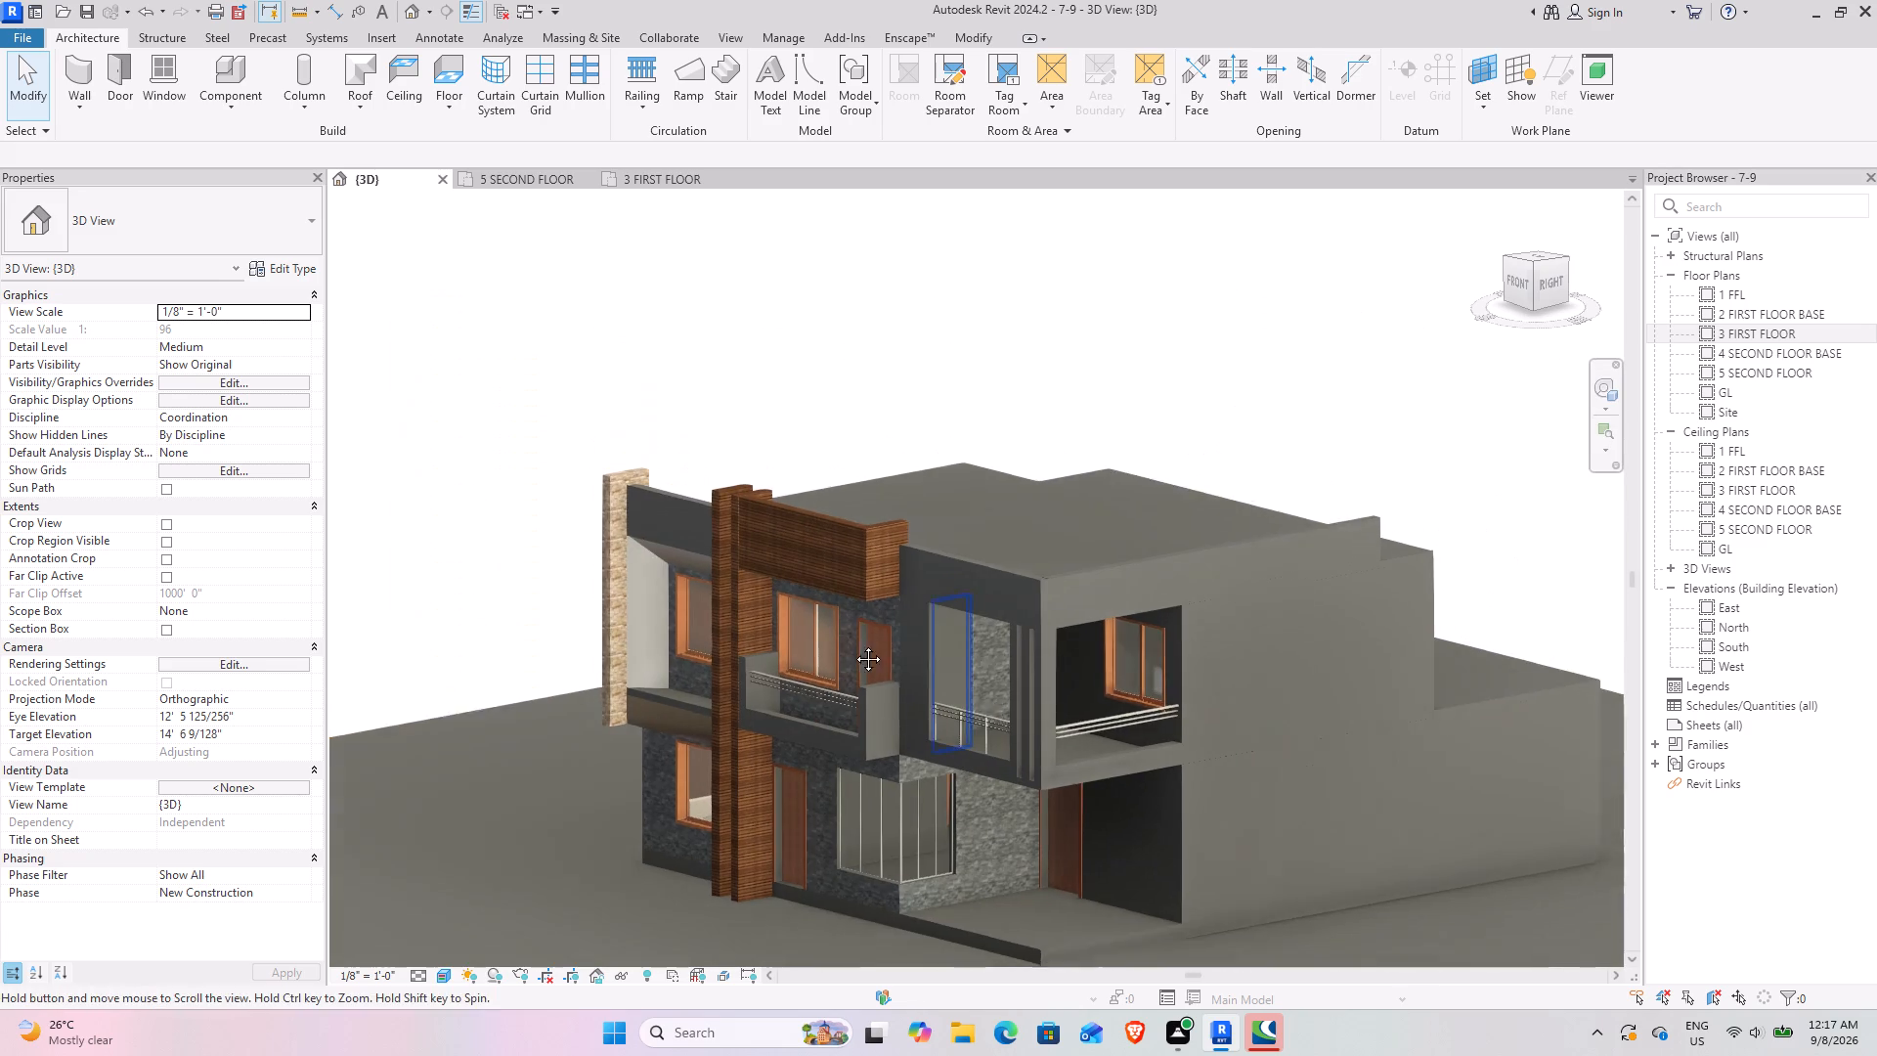
middle_click_drag(853, 644, 667, 570)
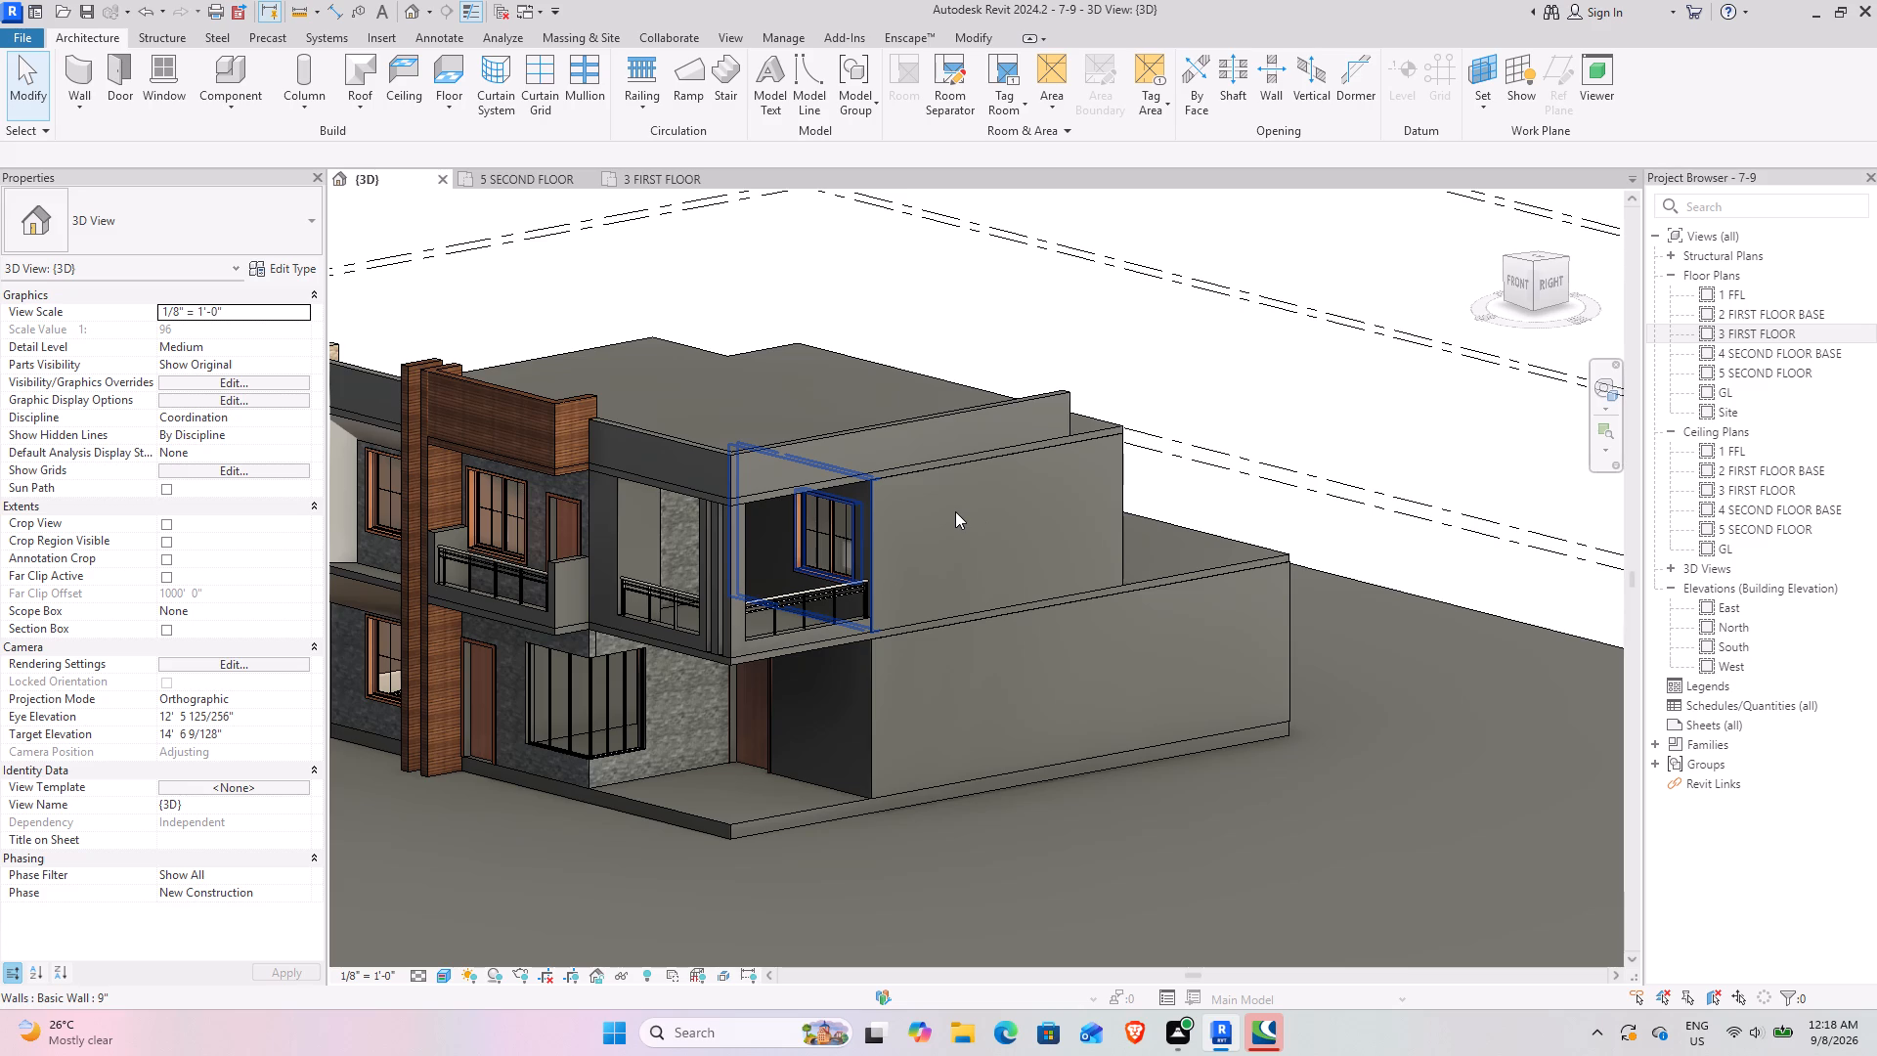
left_click(230, 93)
left_click(272, 196)
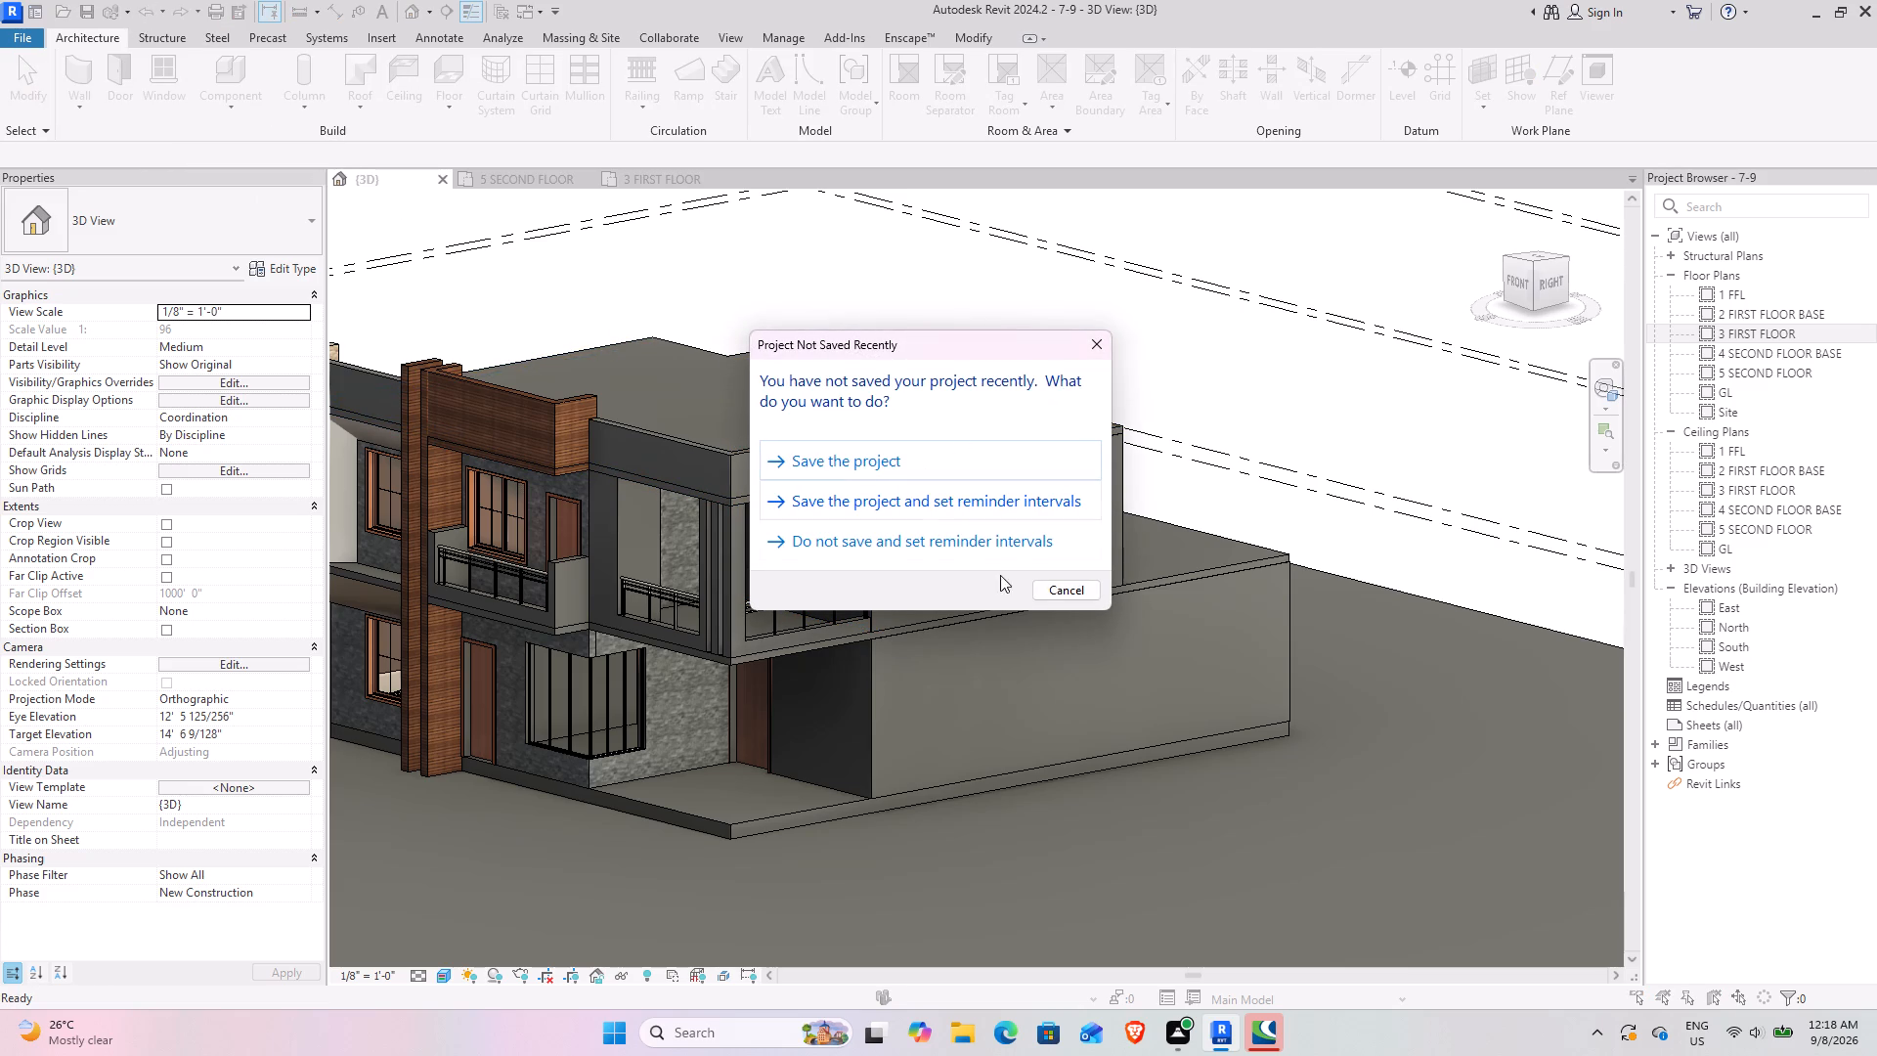
left_click(892, 454)
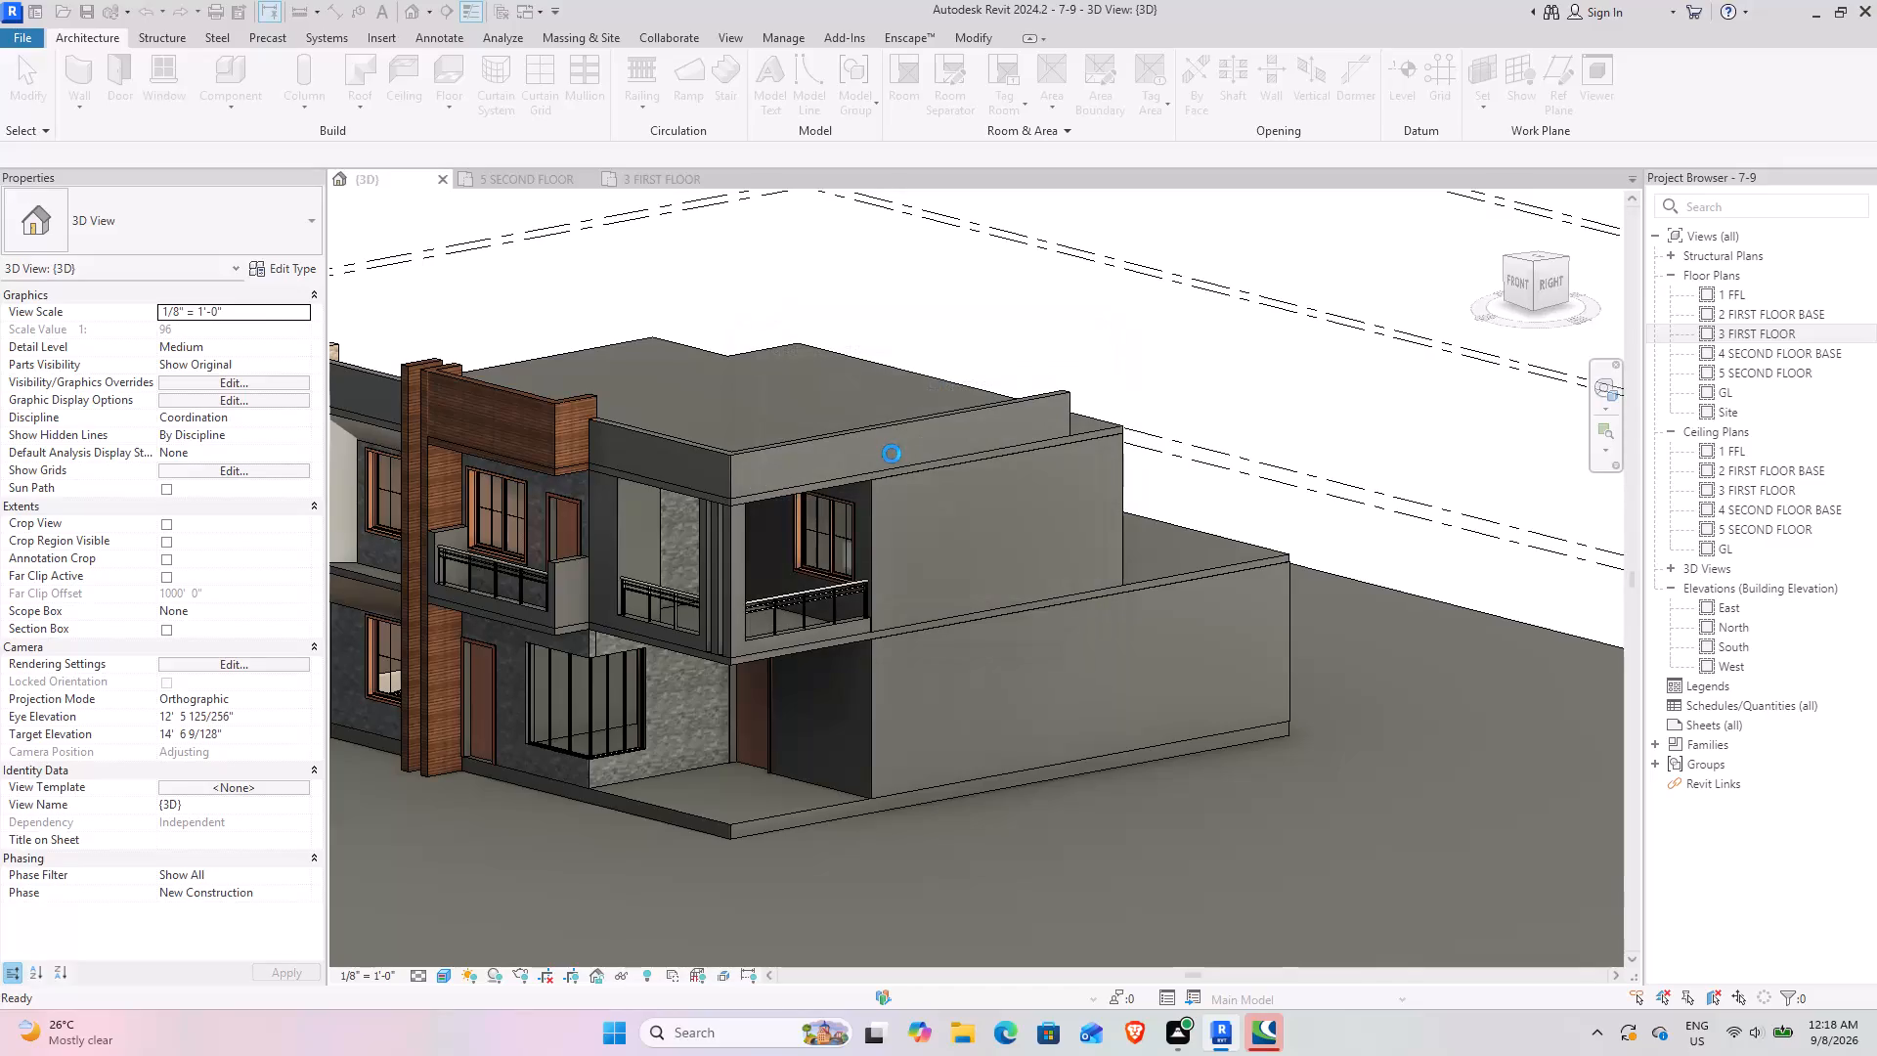
left_click(873, 477)
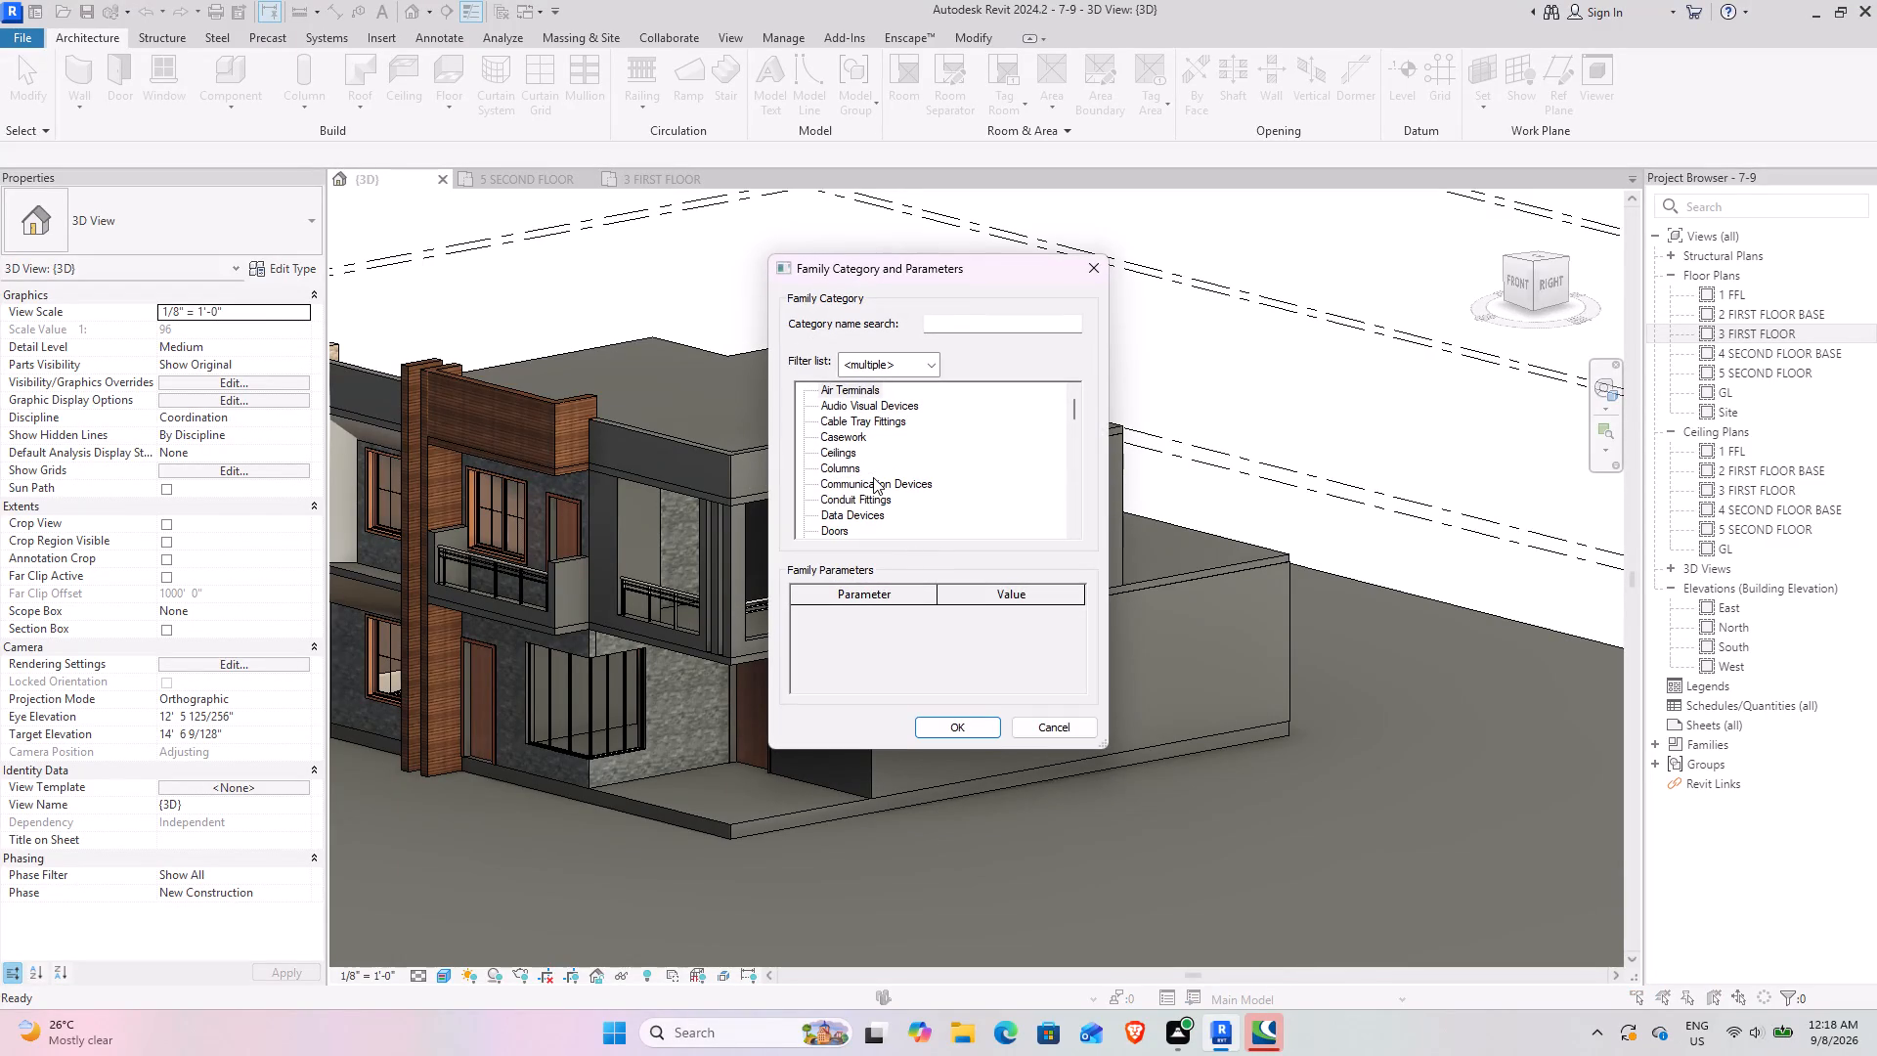
key("g")
left_click(948, 722)
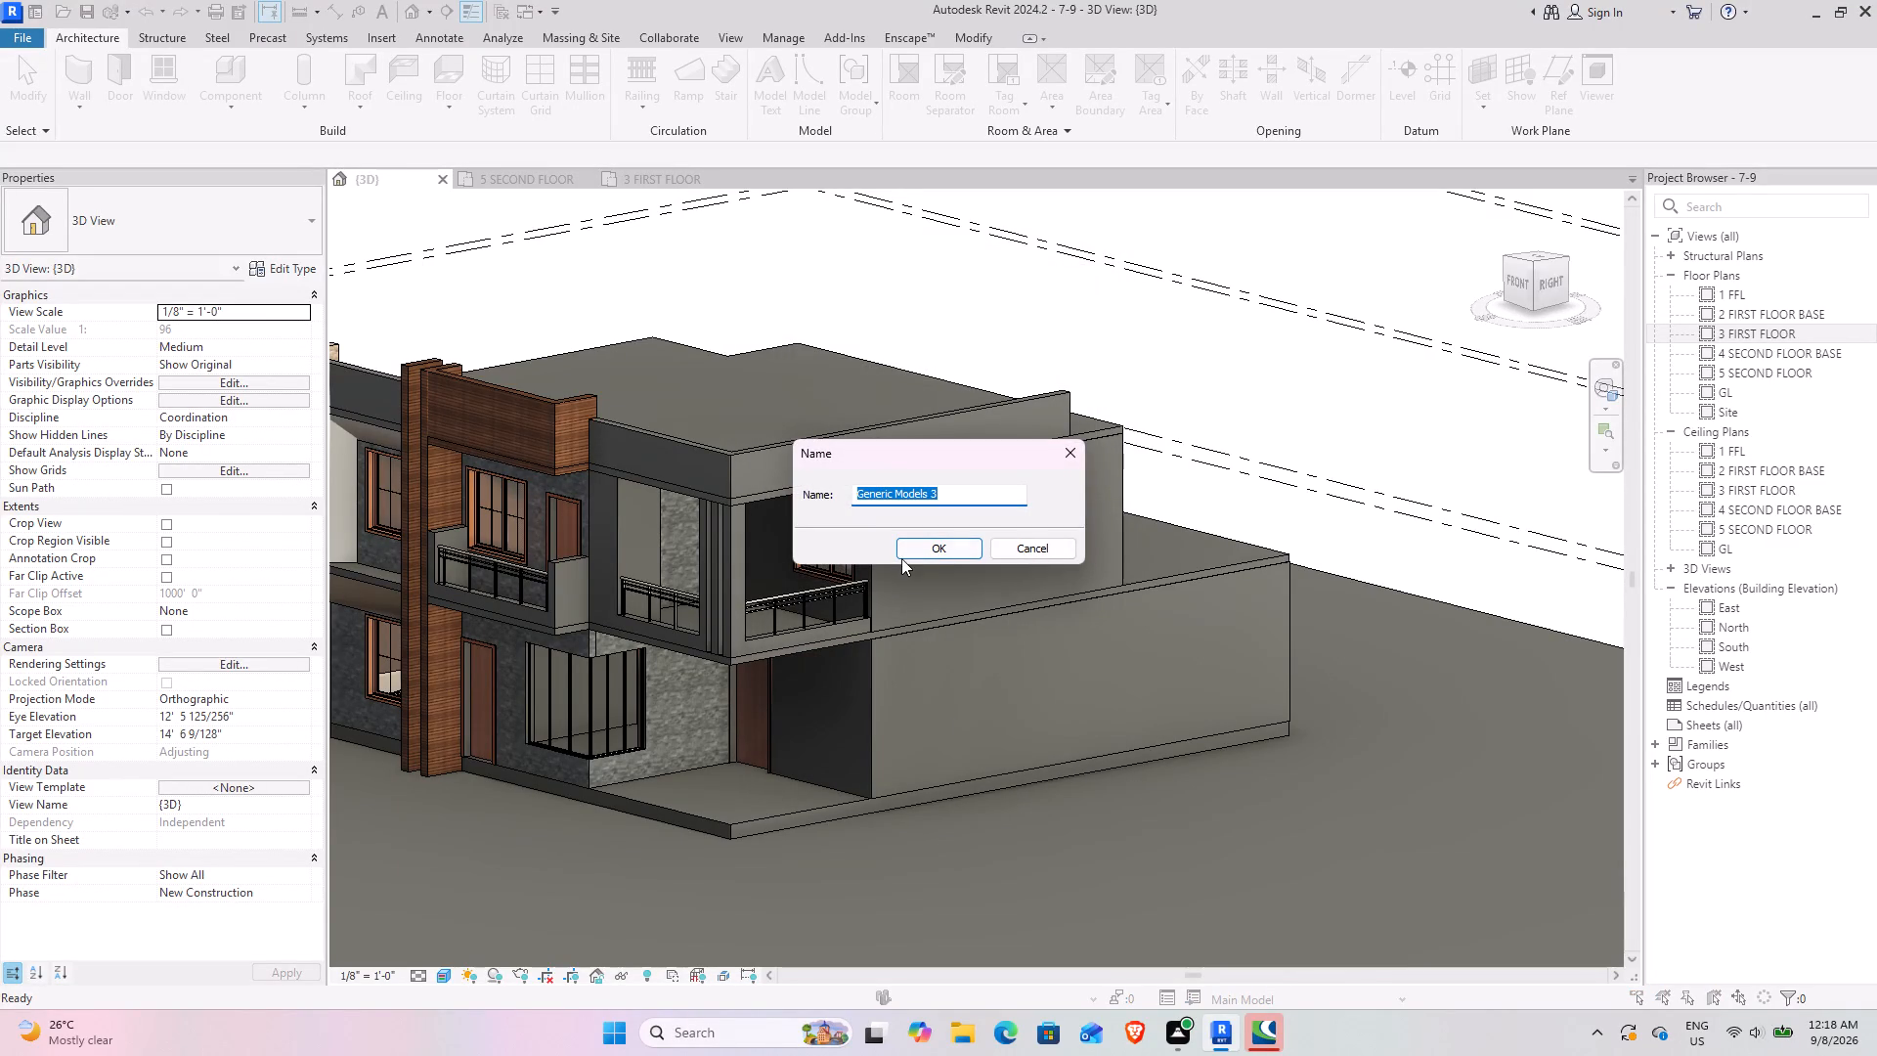
left_click(928, 548)
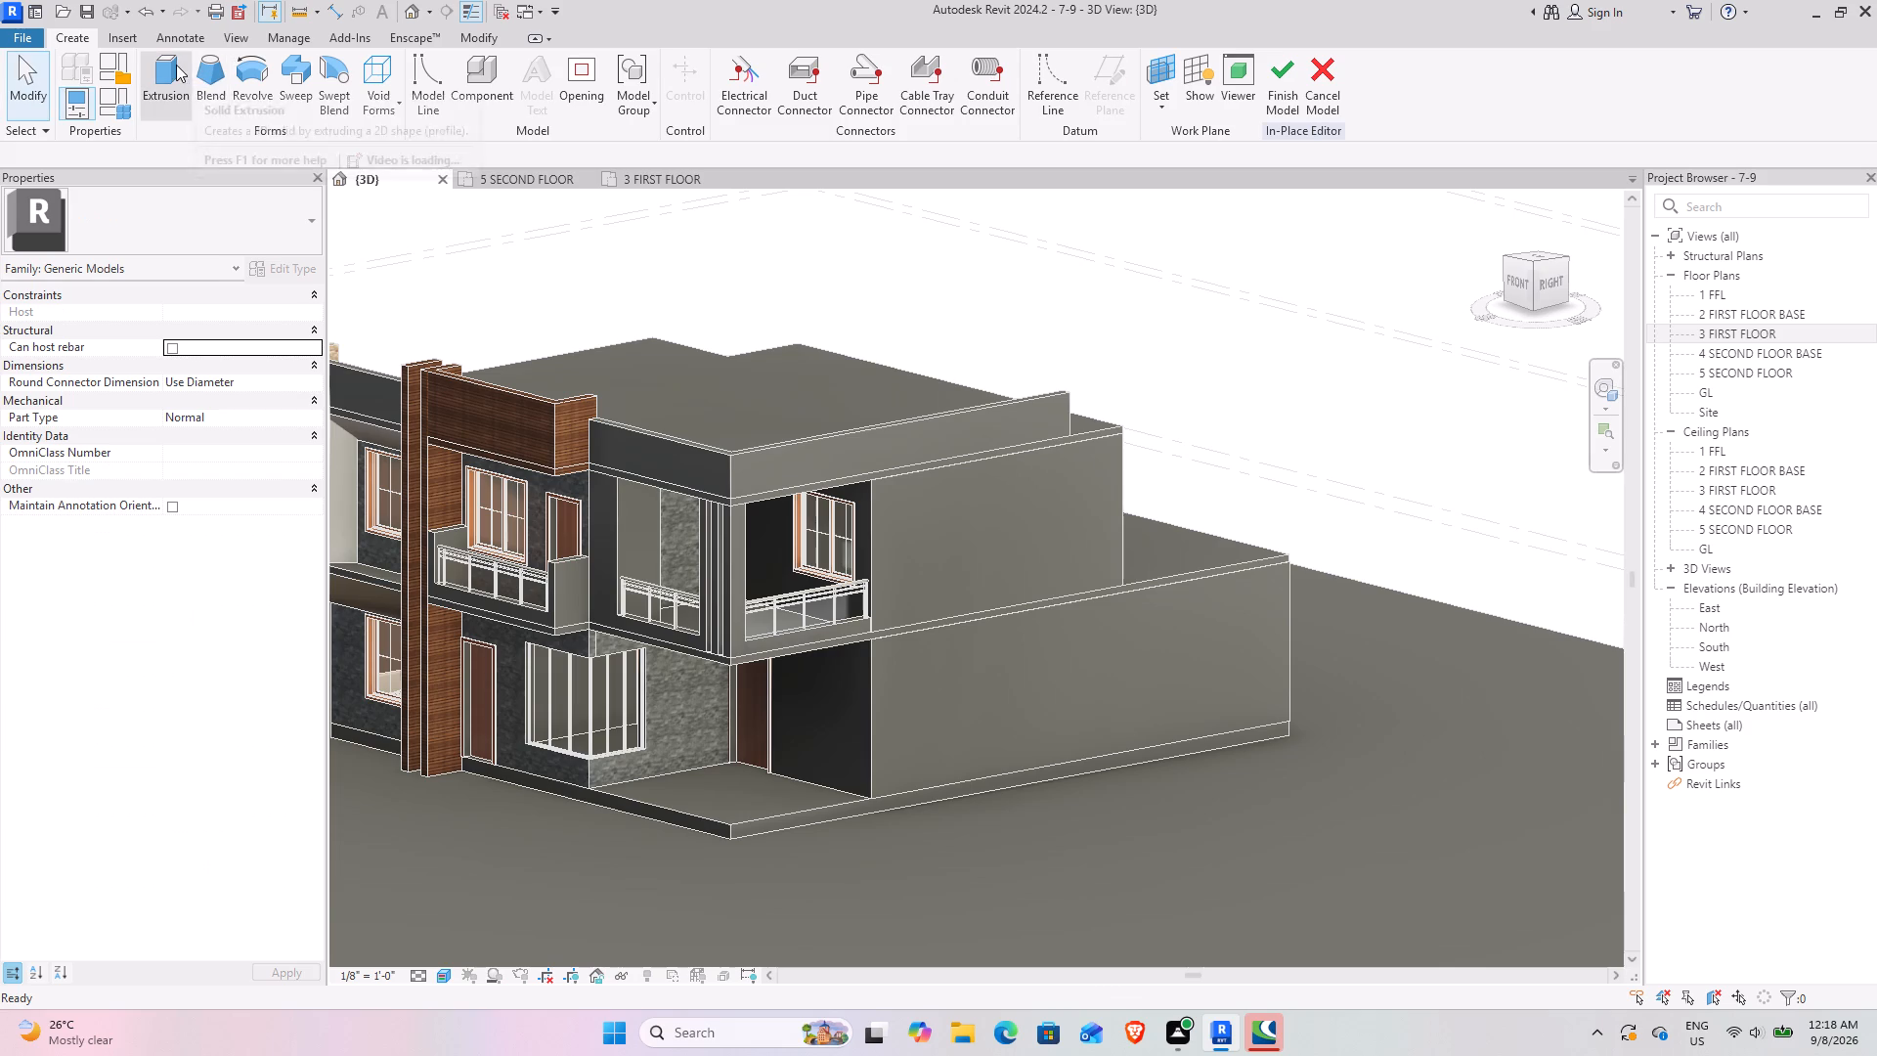
Start an Extrusion and set its work plane to the top face of the wall above the terrace.
left_click(176, 65)
left_click(902, 105)
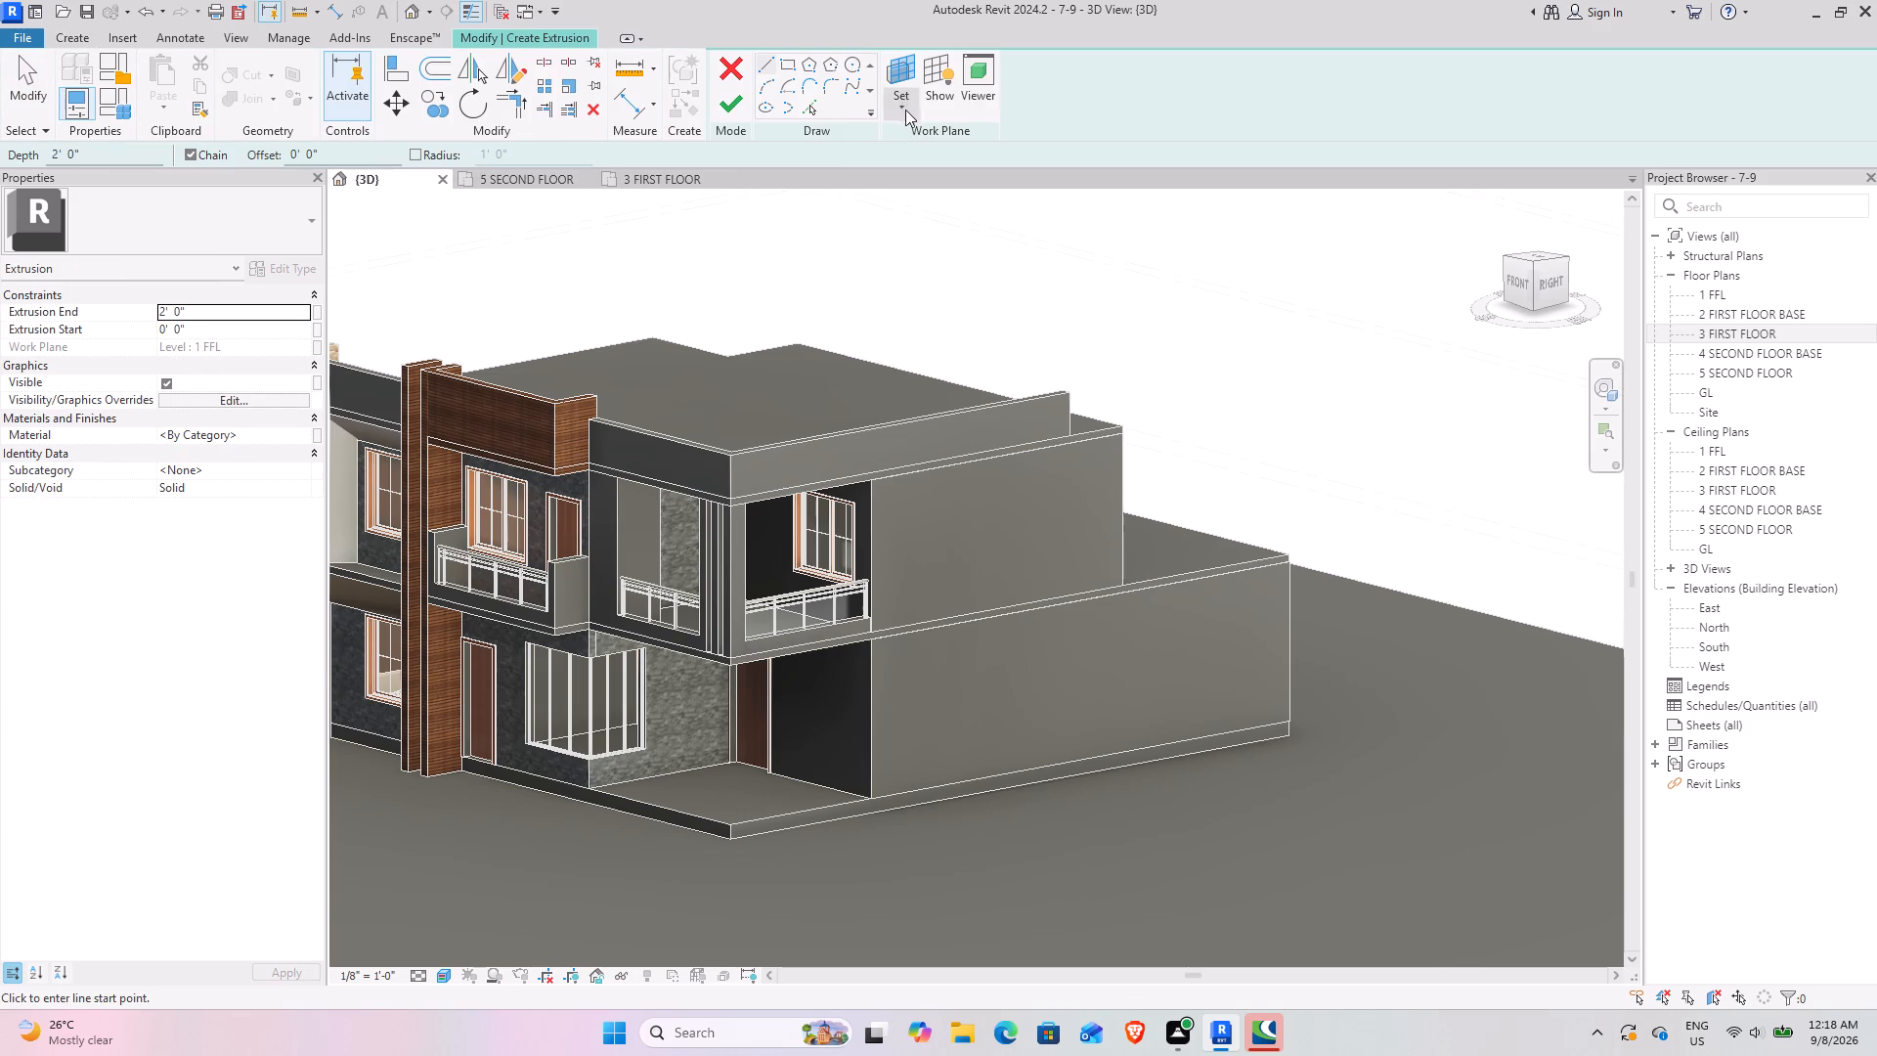
left_click(939, 178)
scroll(738, 436, "up", 5)
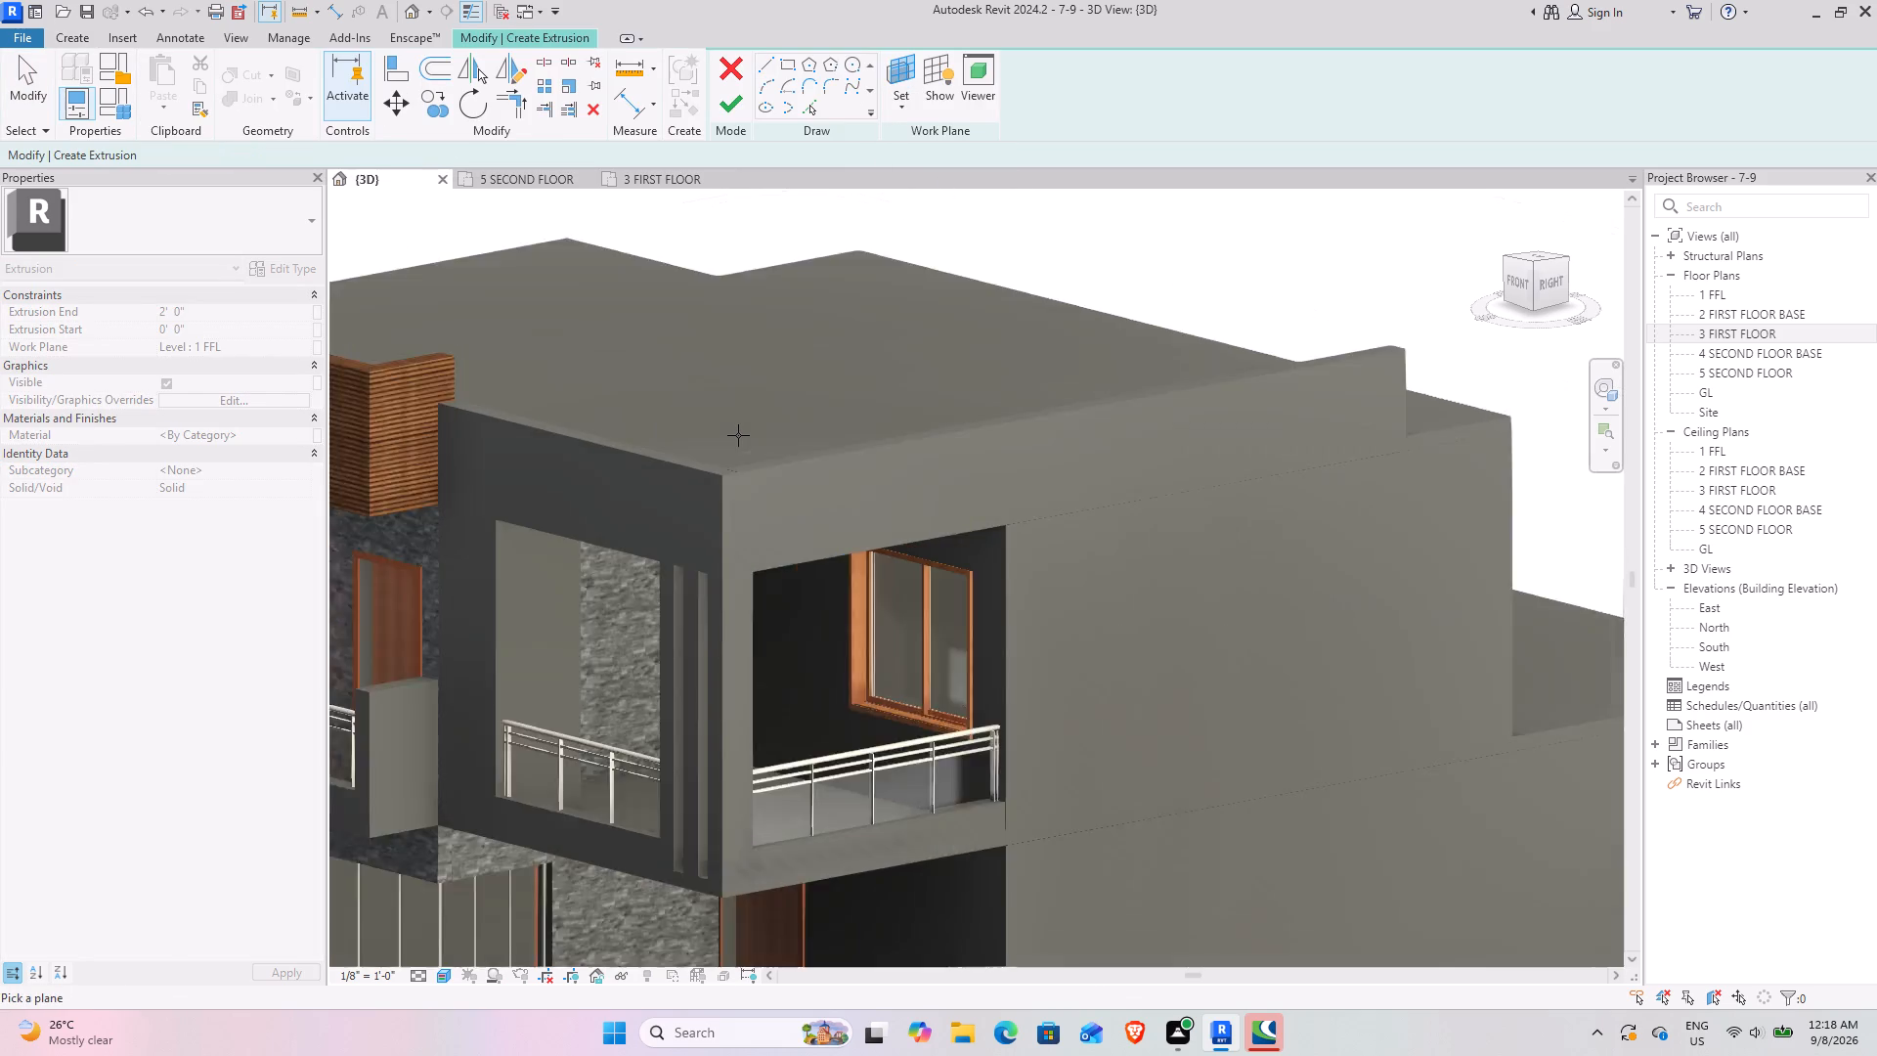
scroll(738, 435, "up", 4)
left_click(713, 498)
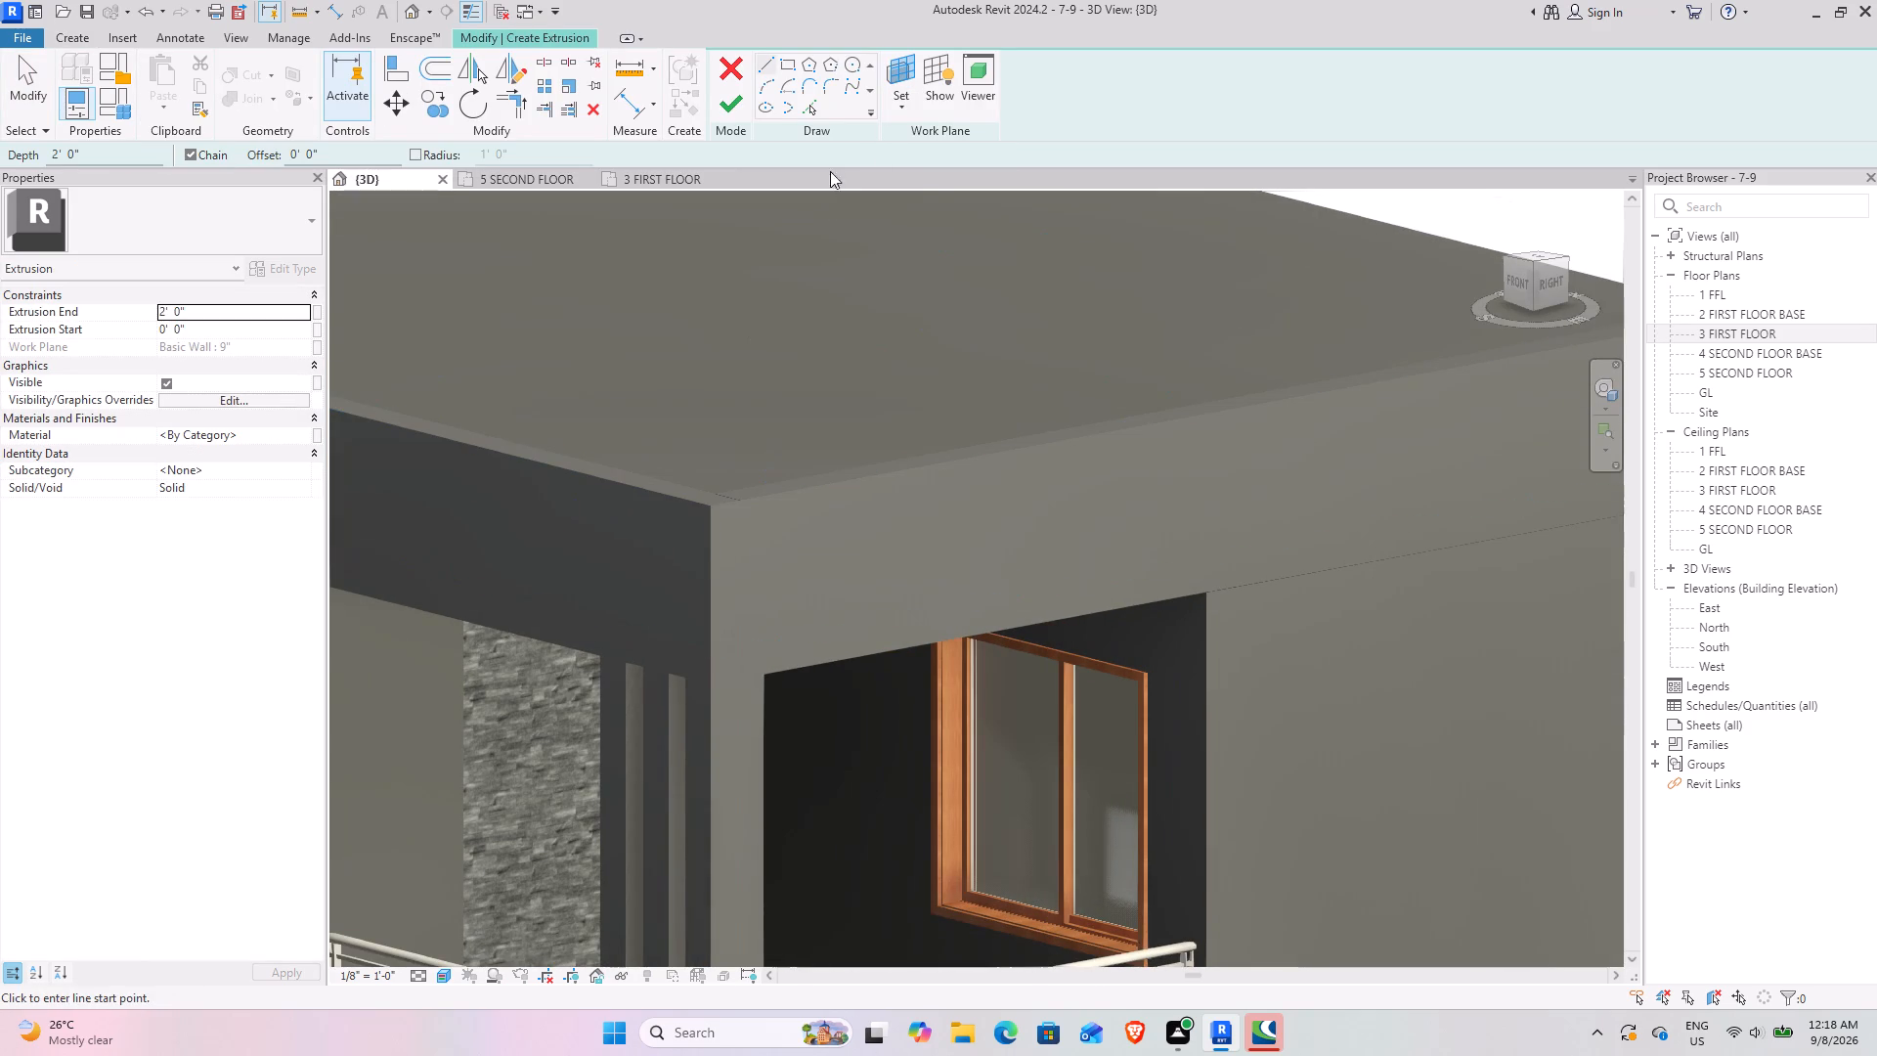
In the top view, sketch a 3' line outward from the front wall beside the timber frame, continuing east parallel to the wall to its end.
left_click(1542, 261)
left_click(1542, 261)
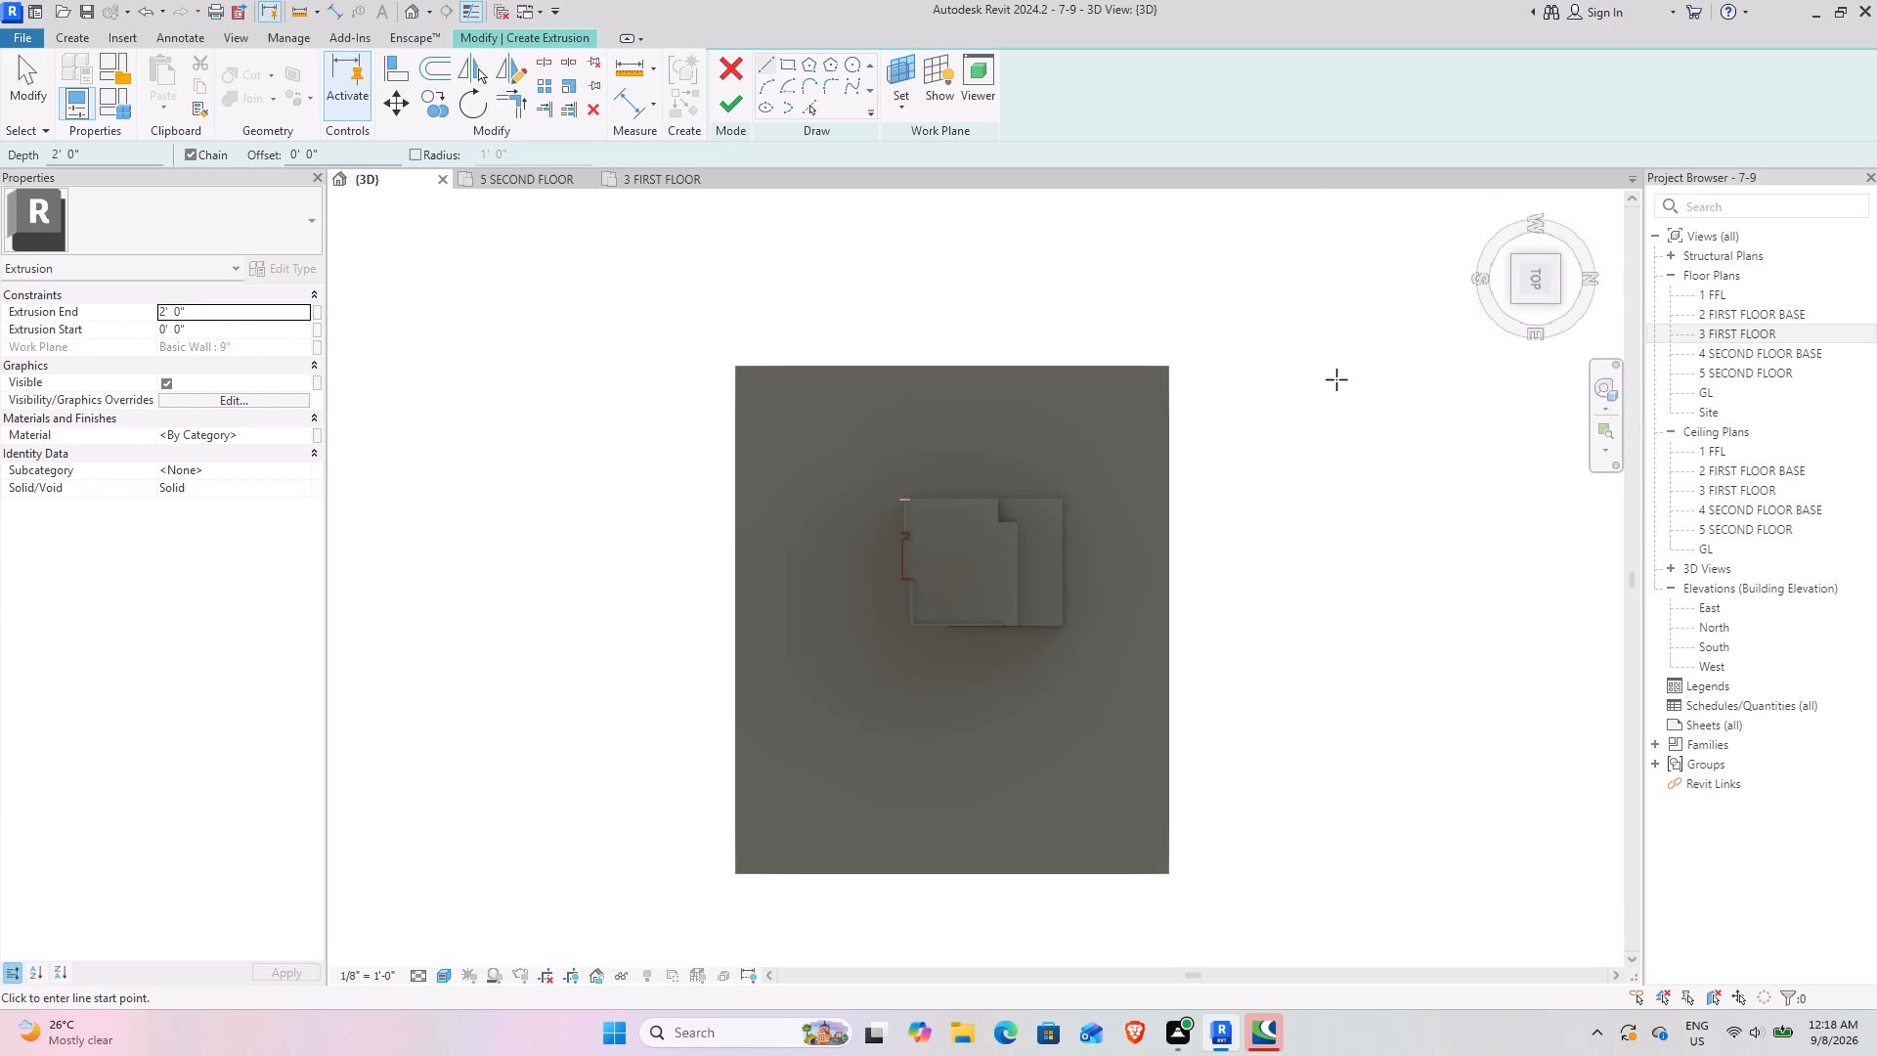
left_click(1595, 206)
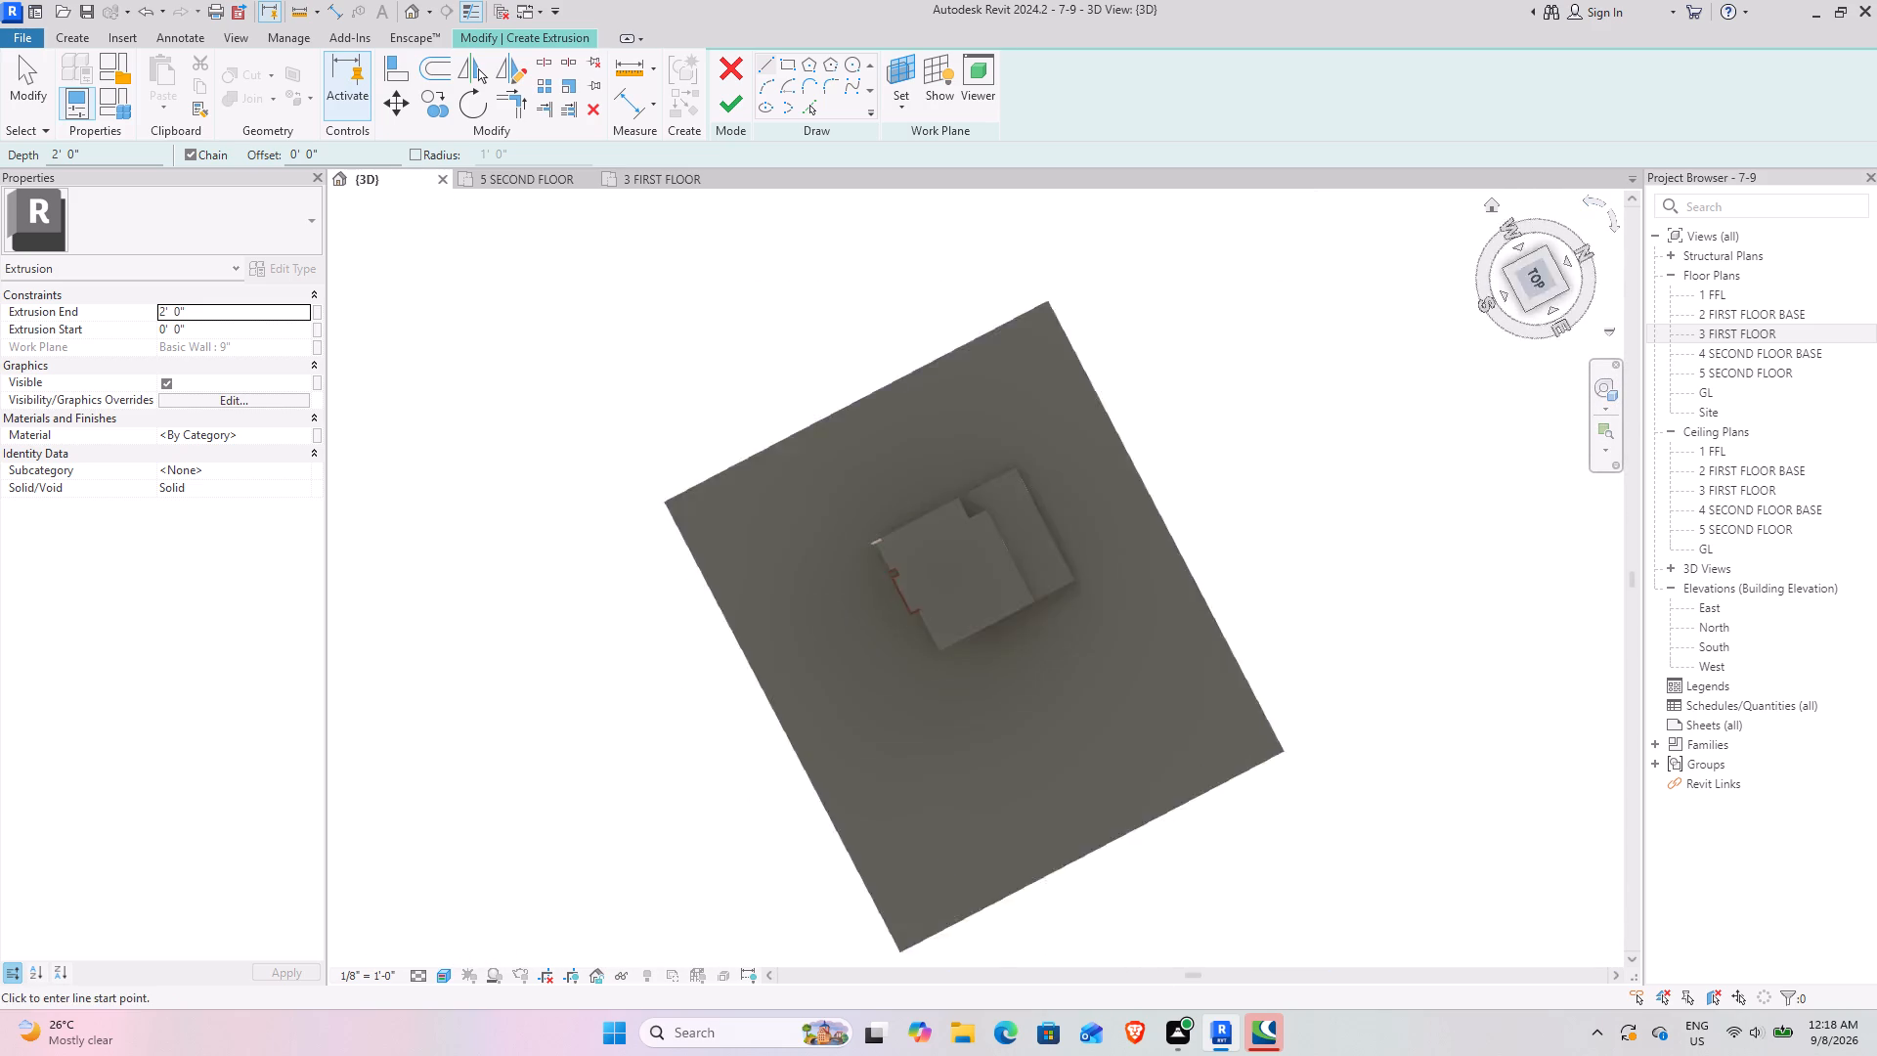
scroll(1008, 602, "up", 14)
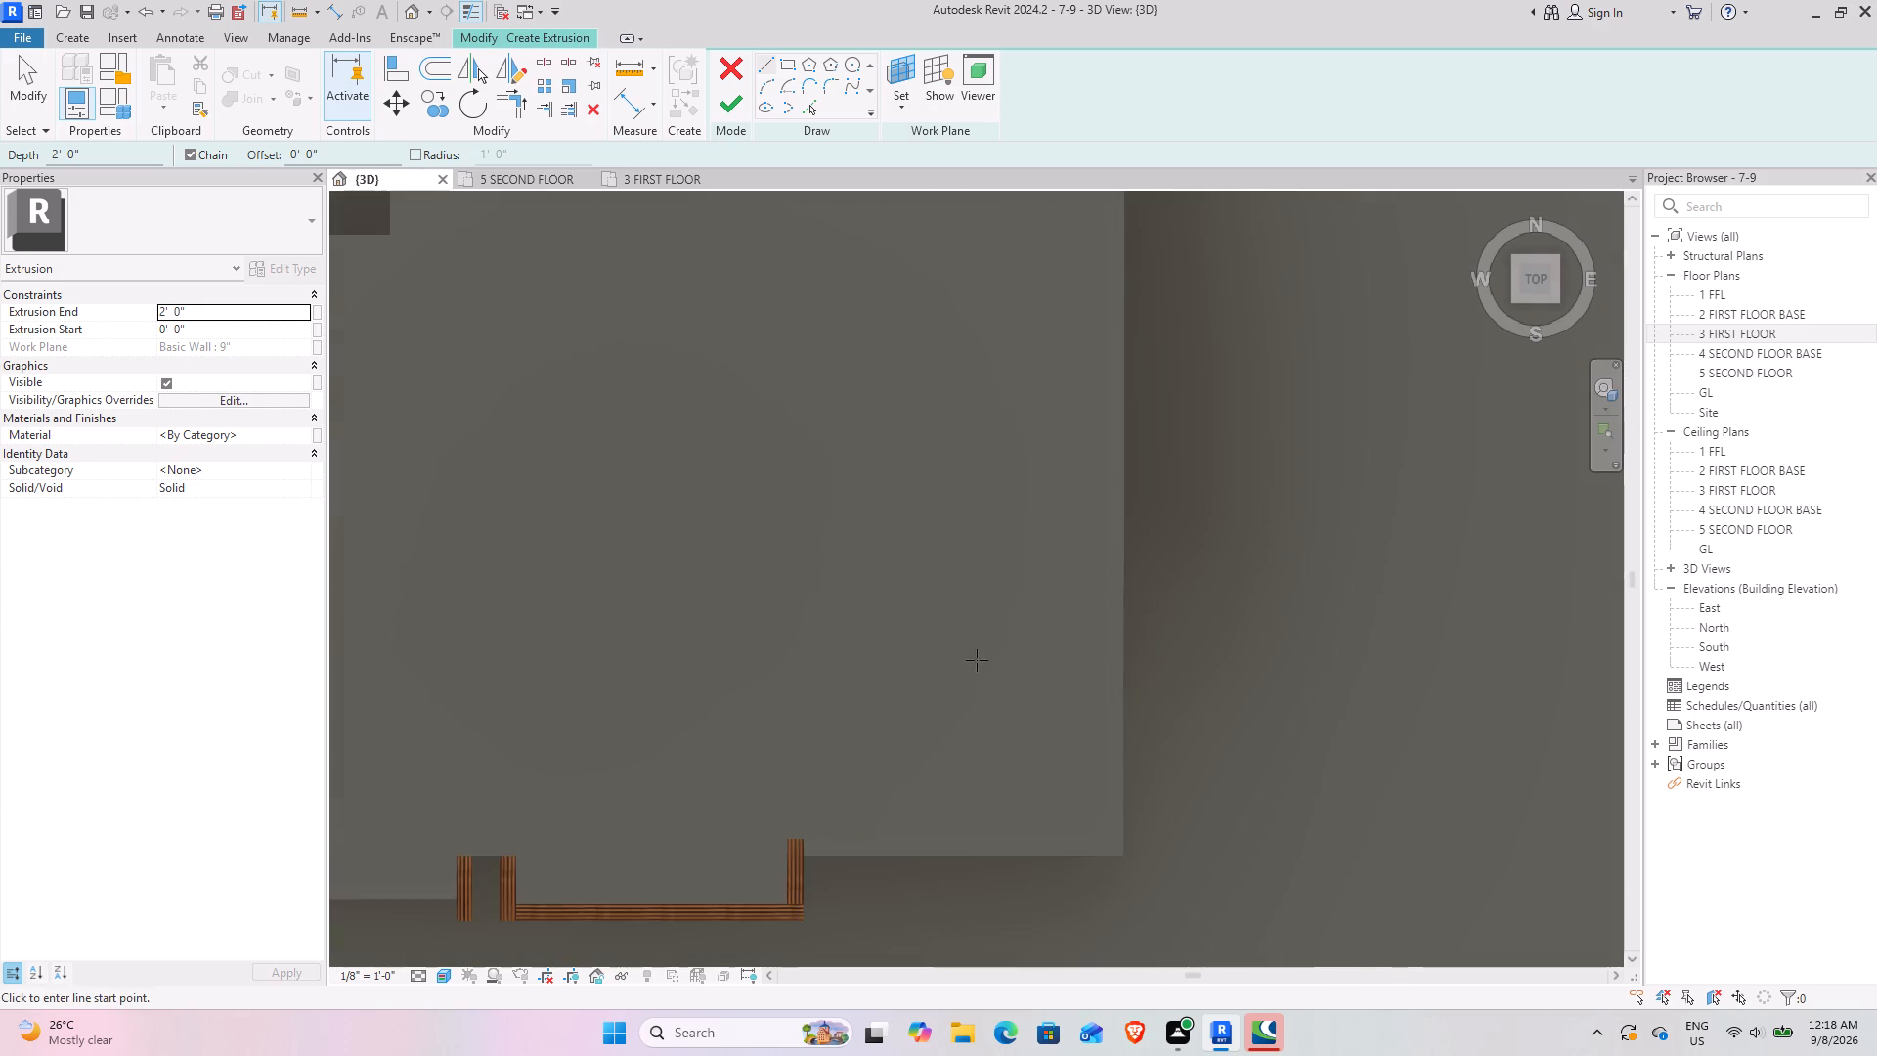
middle_click_drag(926, 737, 882, 510)
scroll(811, 543, "up", 7)
middle_click_drag(750, 669, 750, 406)
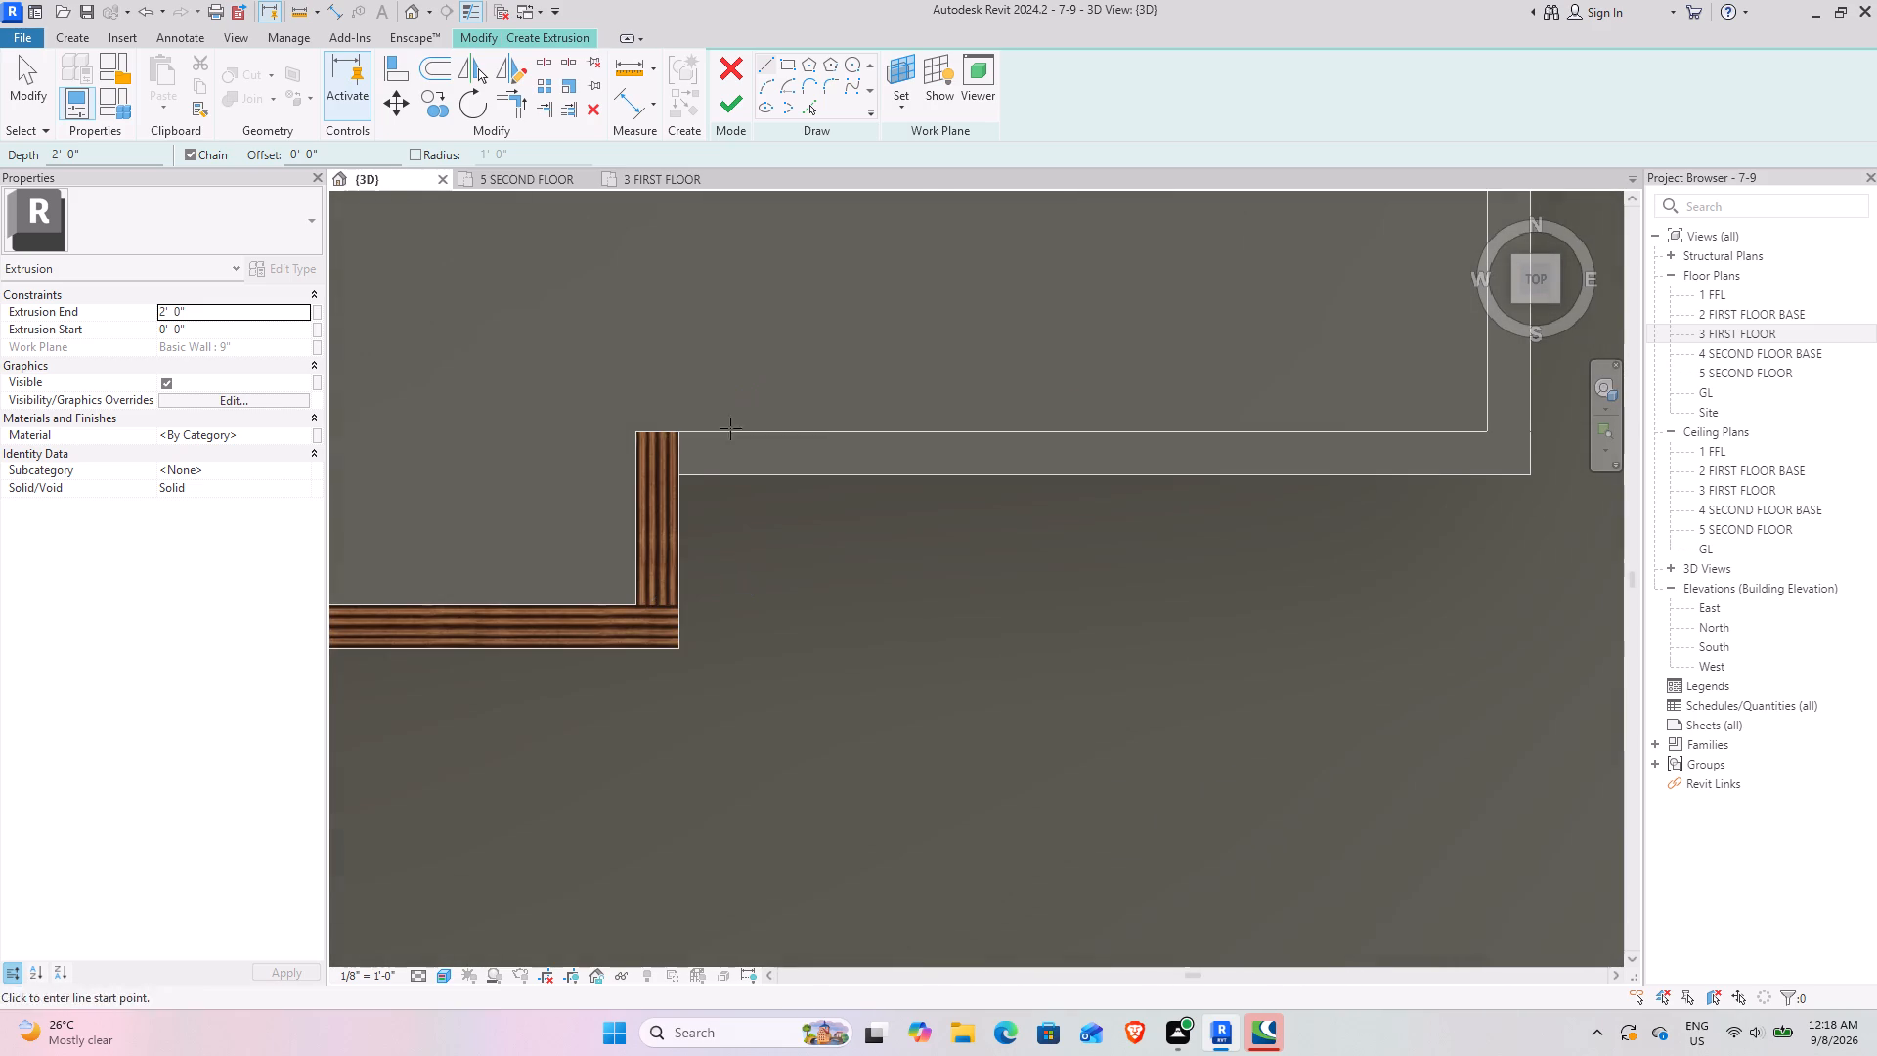
left_click(684, 483)
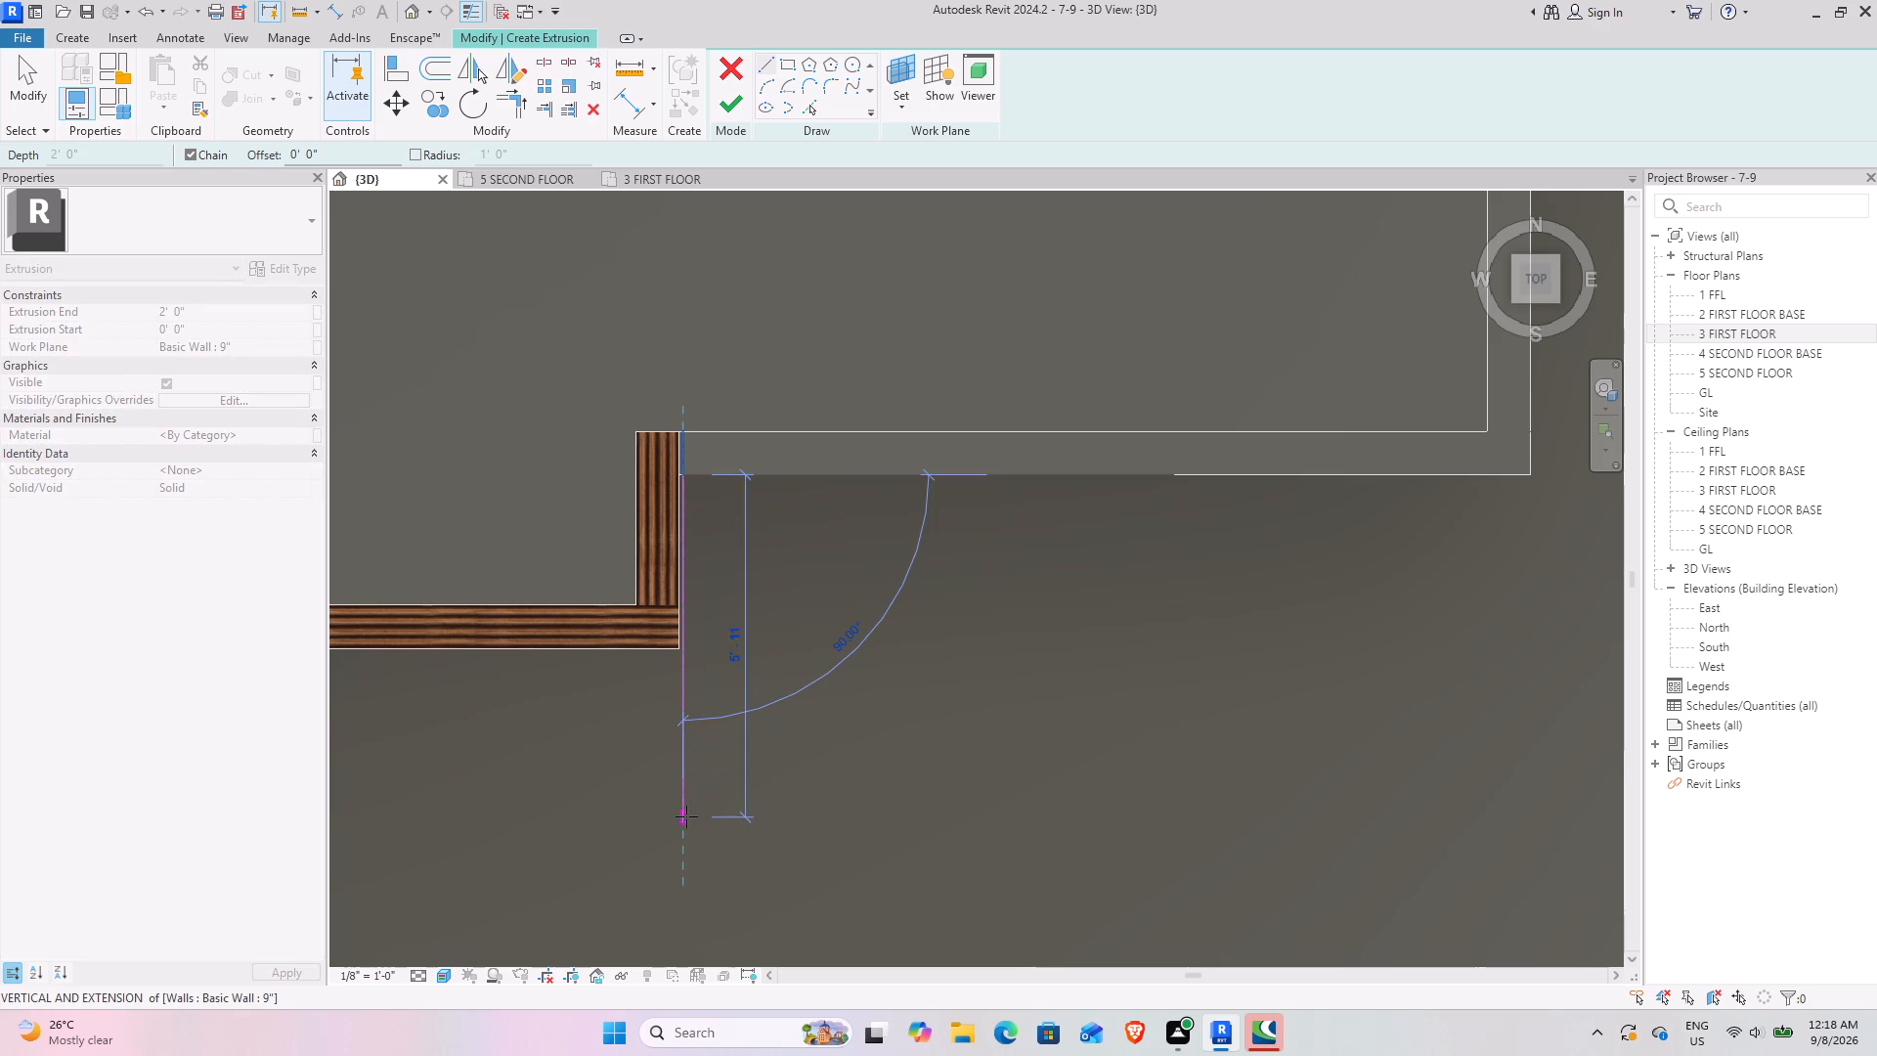
key("3")
key("Return")
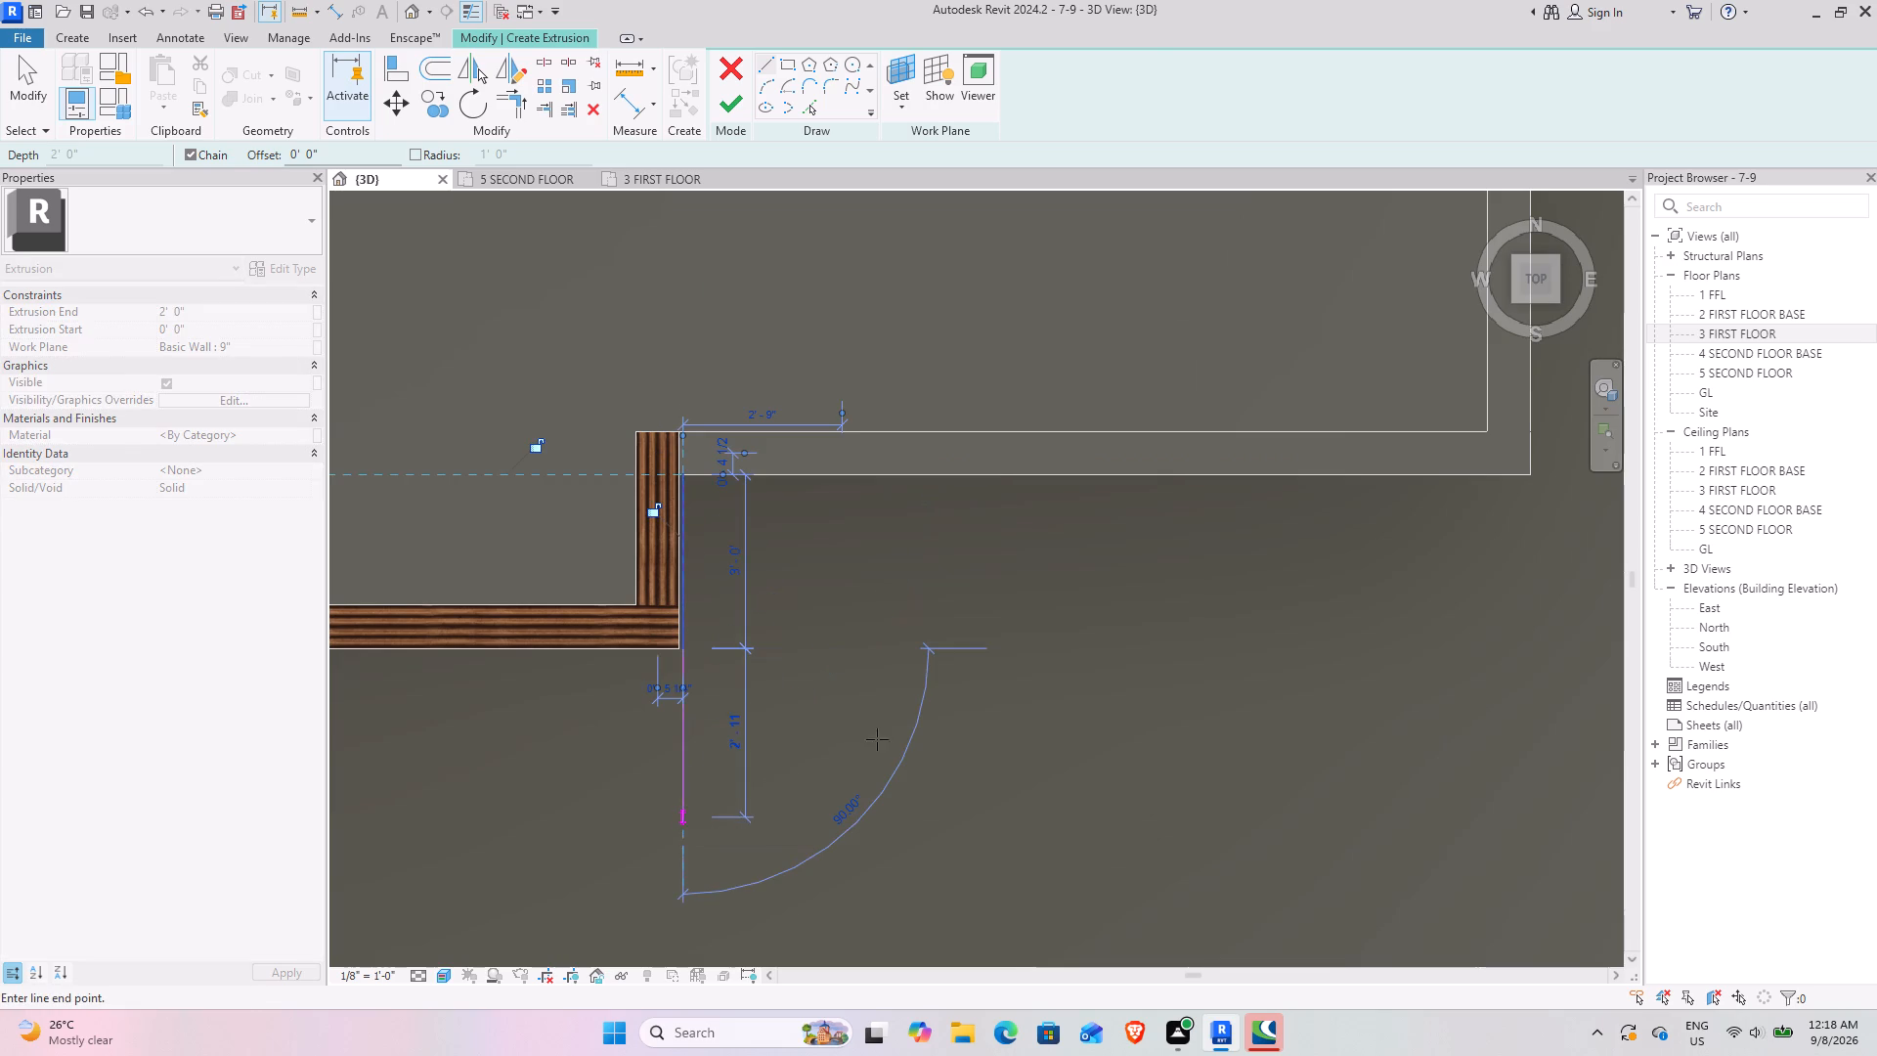
middle_click_drag(1430, 663, 882, 668)
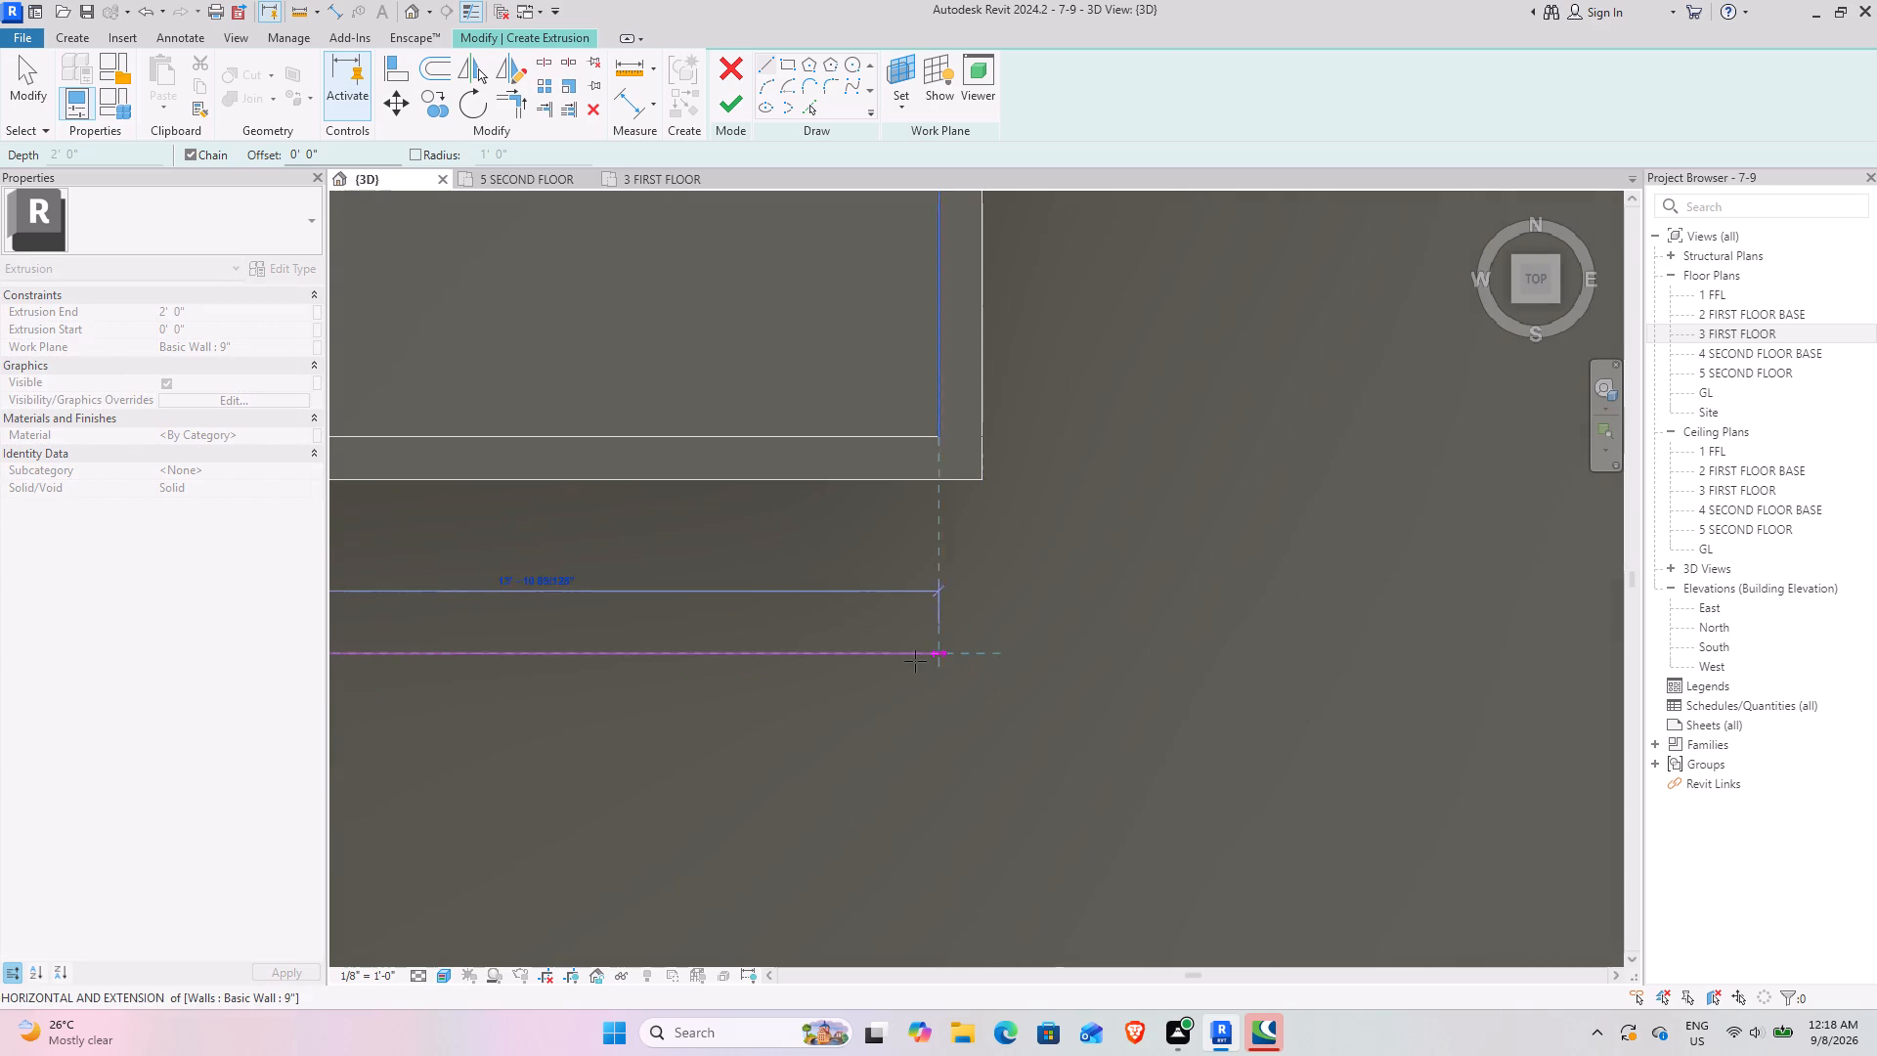
left_click(913, 661)
middle_click_drag(969, 616, 1004, 832)
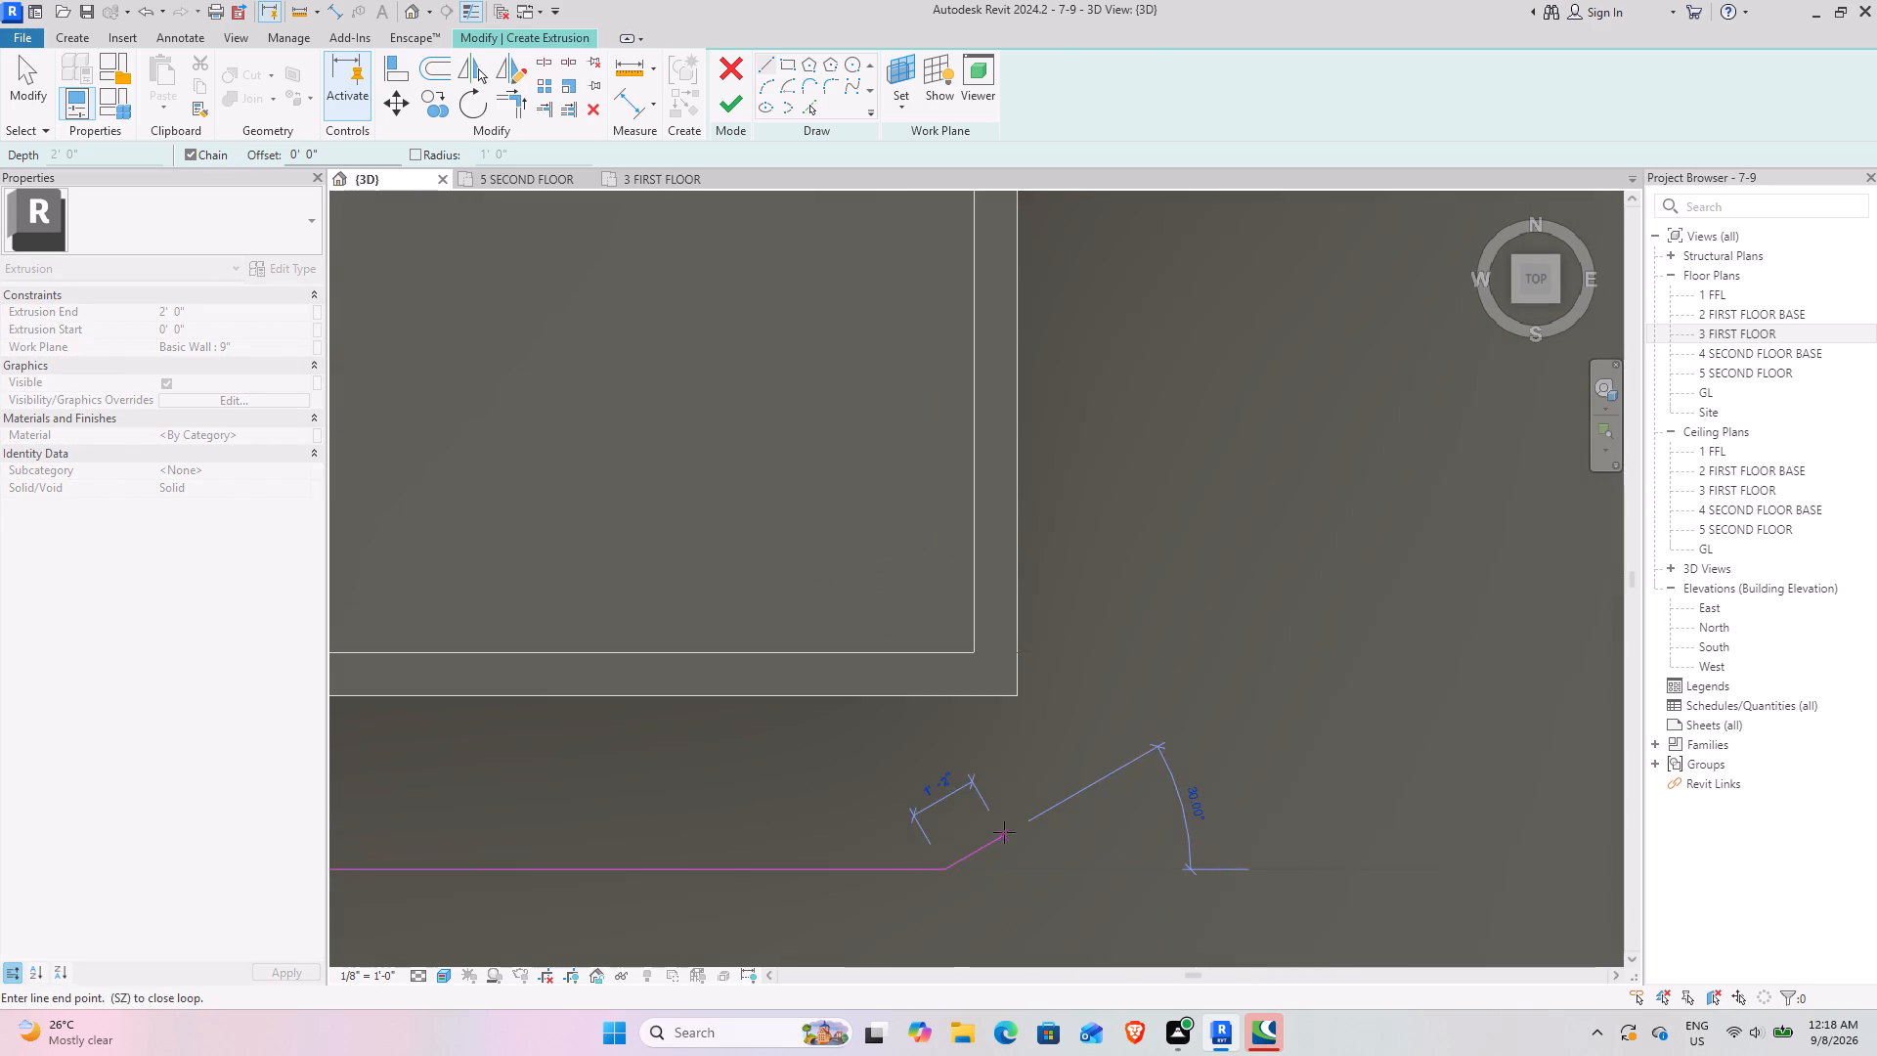
scroll(1005, 751, "down", 5)
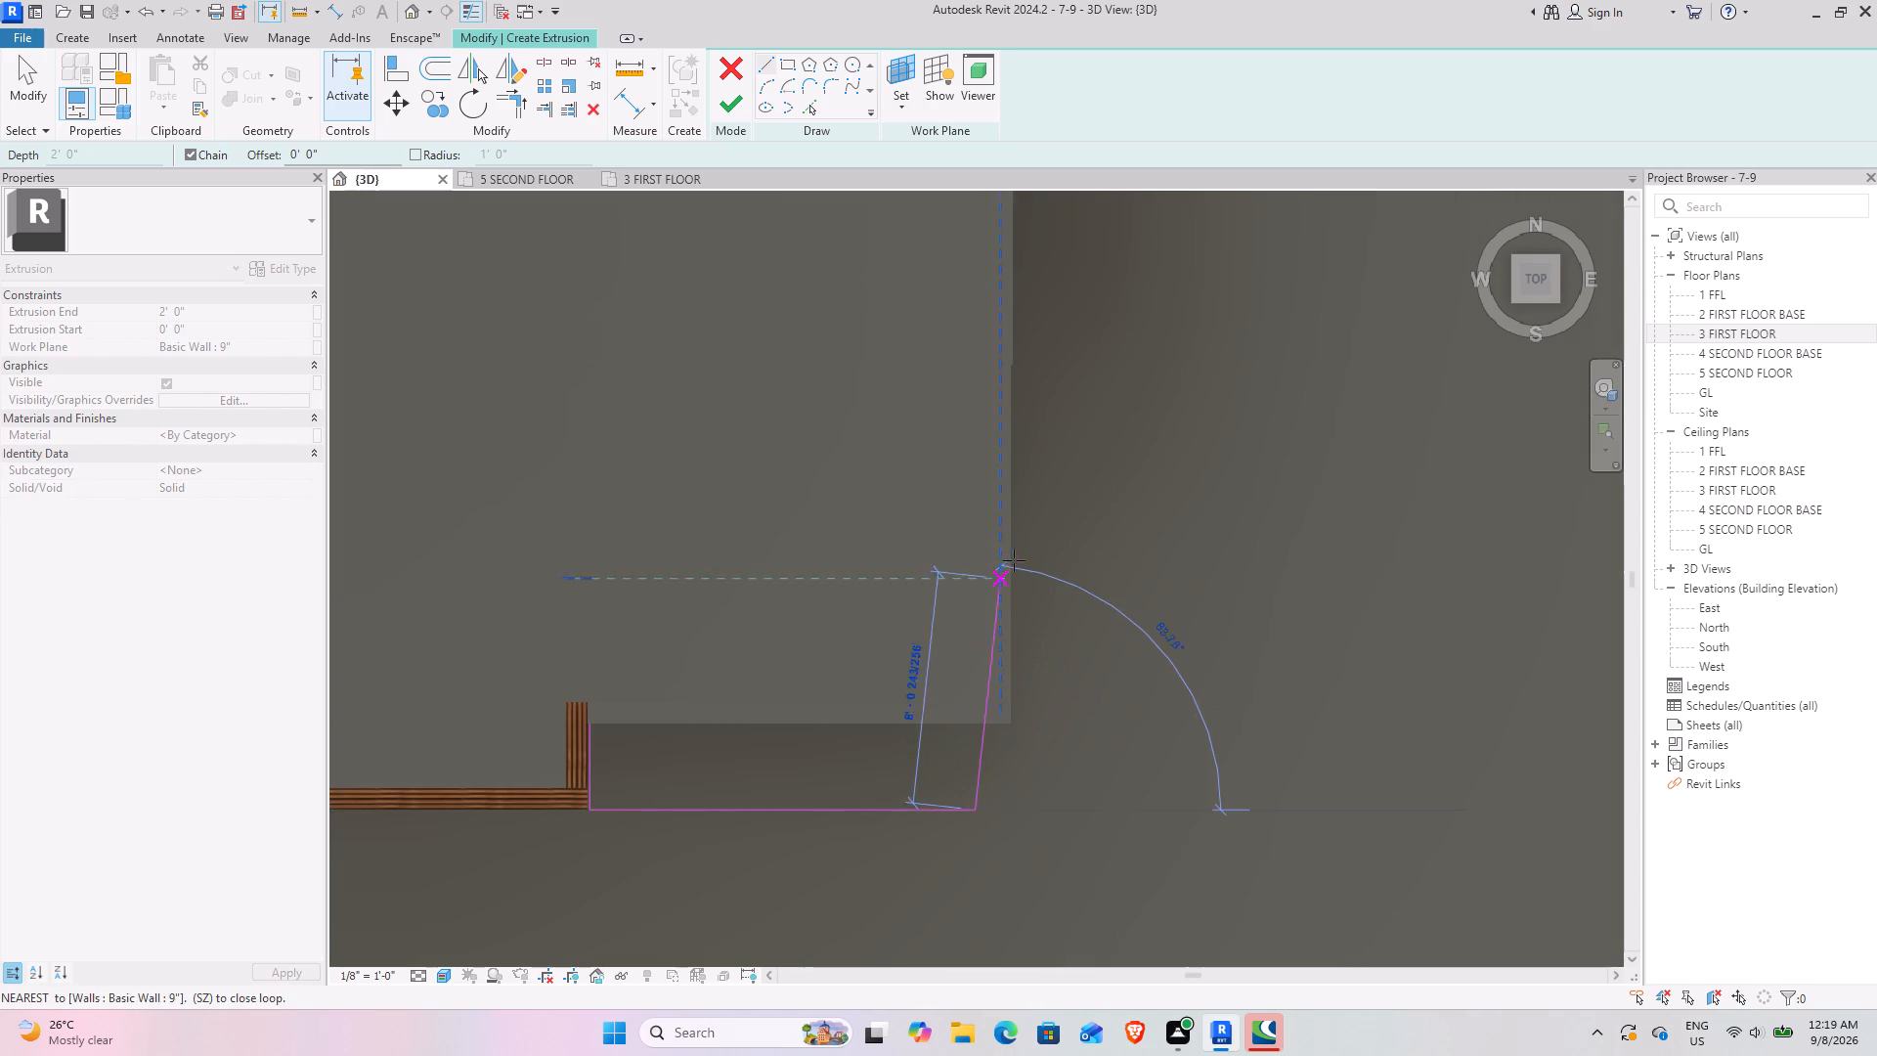
key("Escape")
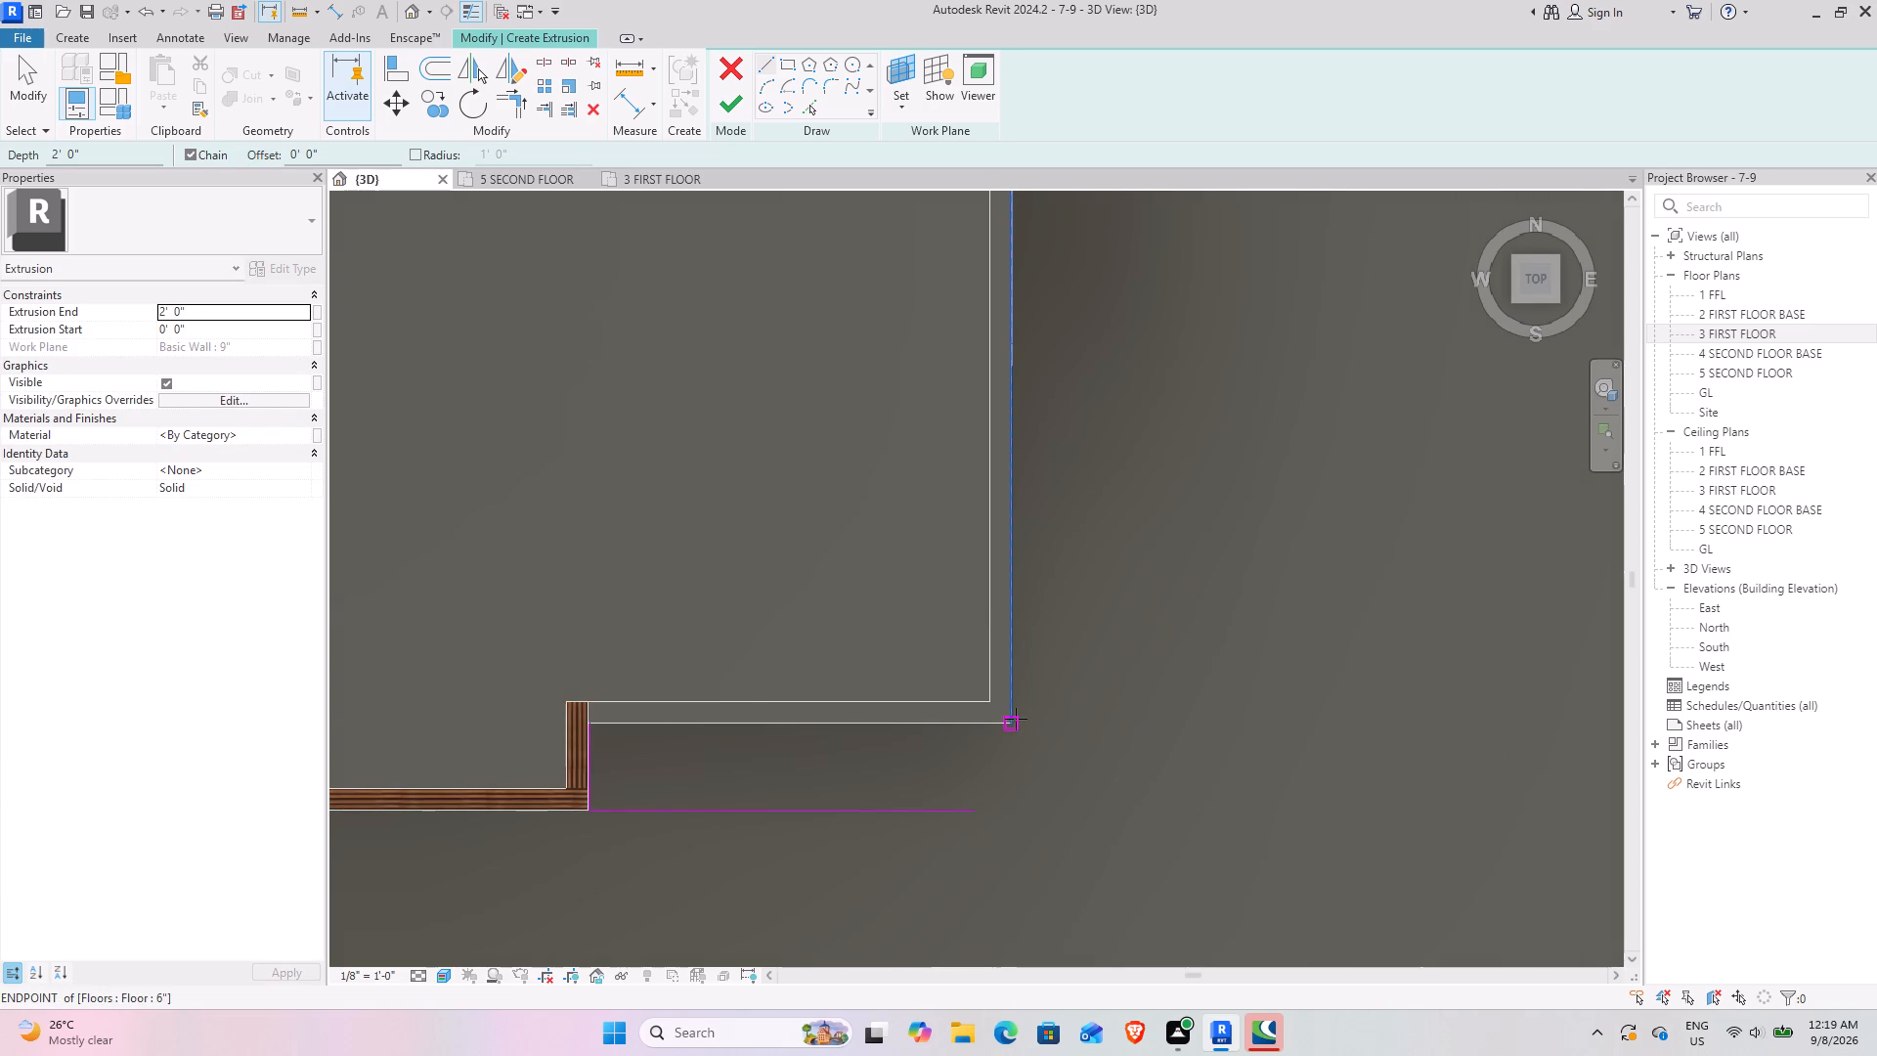
Sketch a 3' line east from the outer wall corner, continue north parallel to the east wall, and return to the wall's inner north endpoint.
left_click(1015, 729)
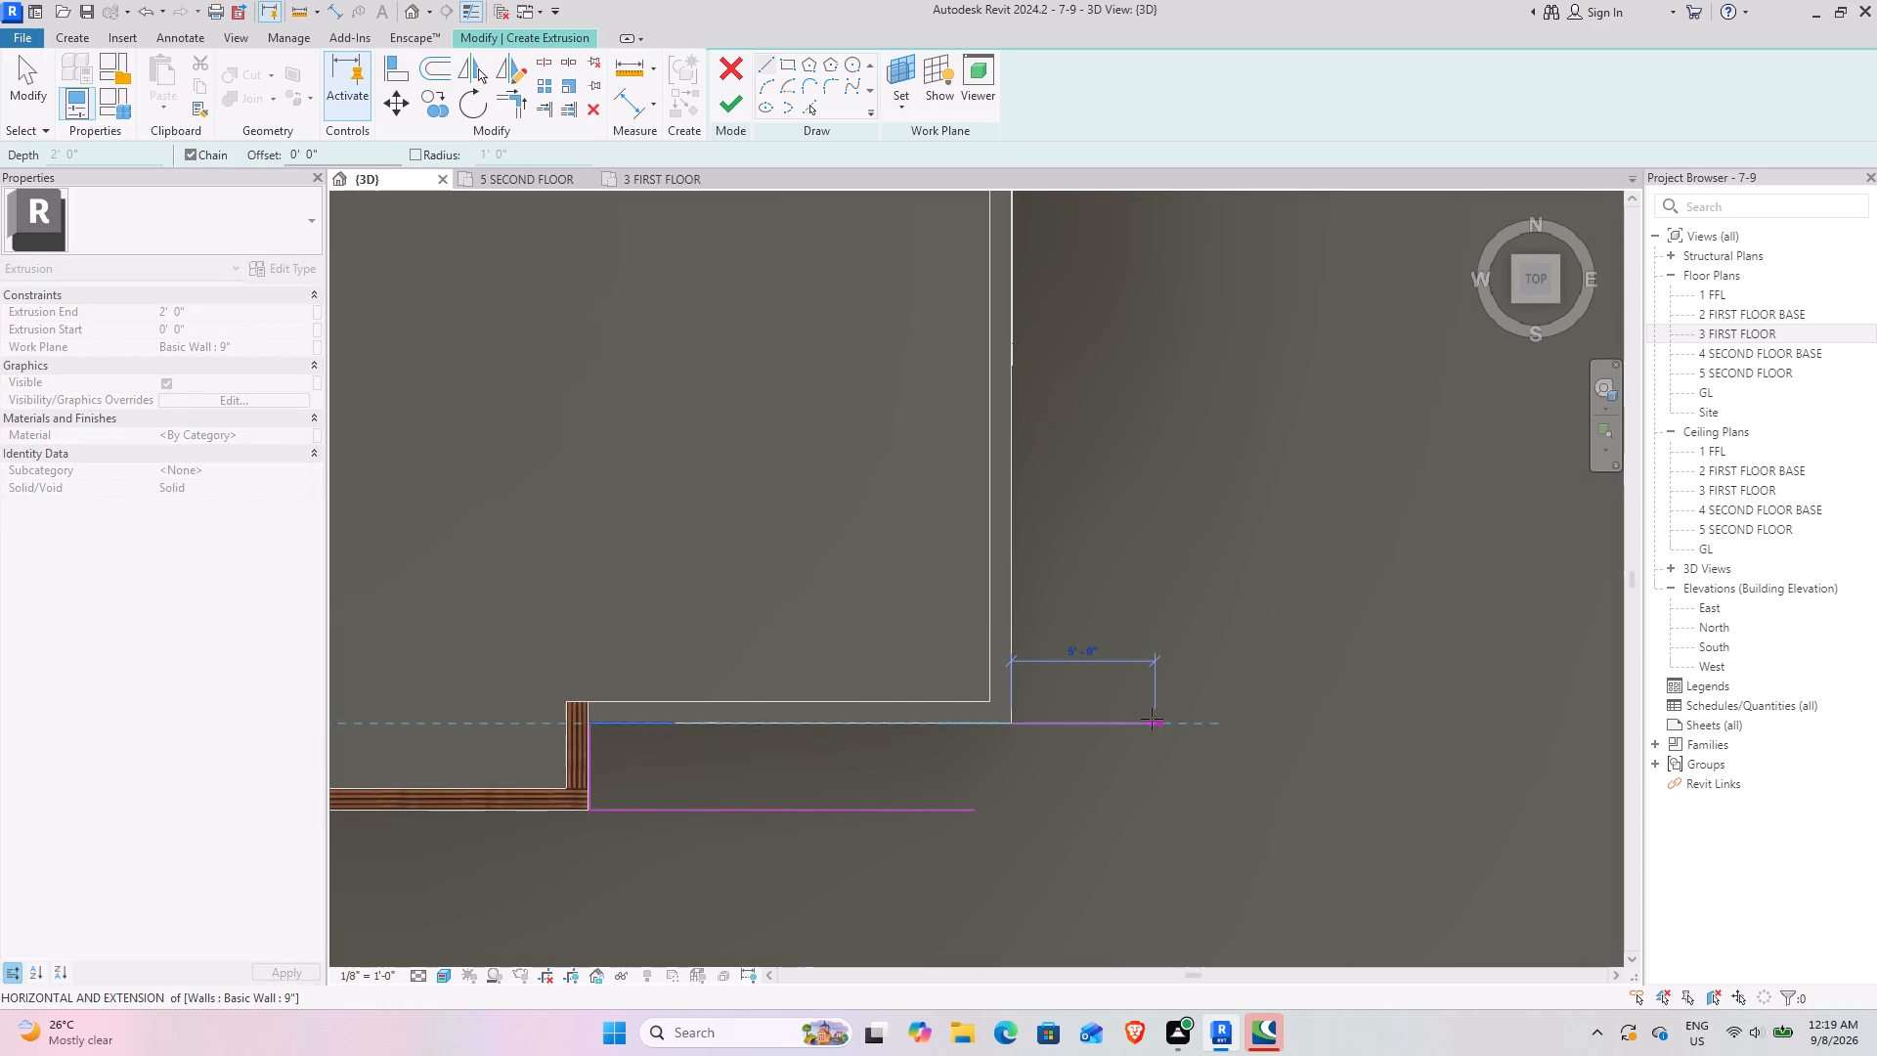
key("3")
key("Return")
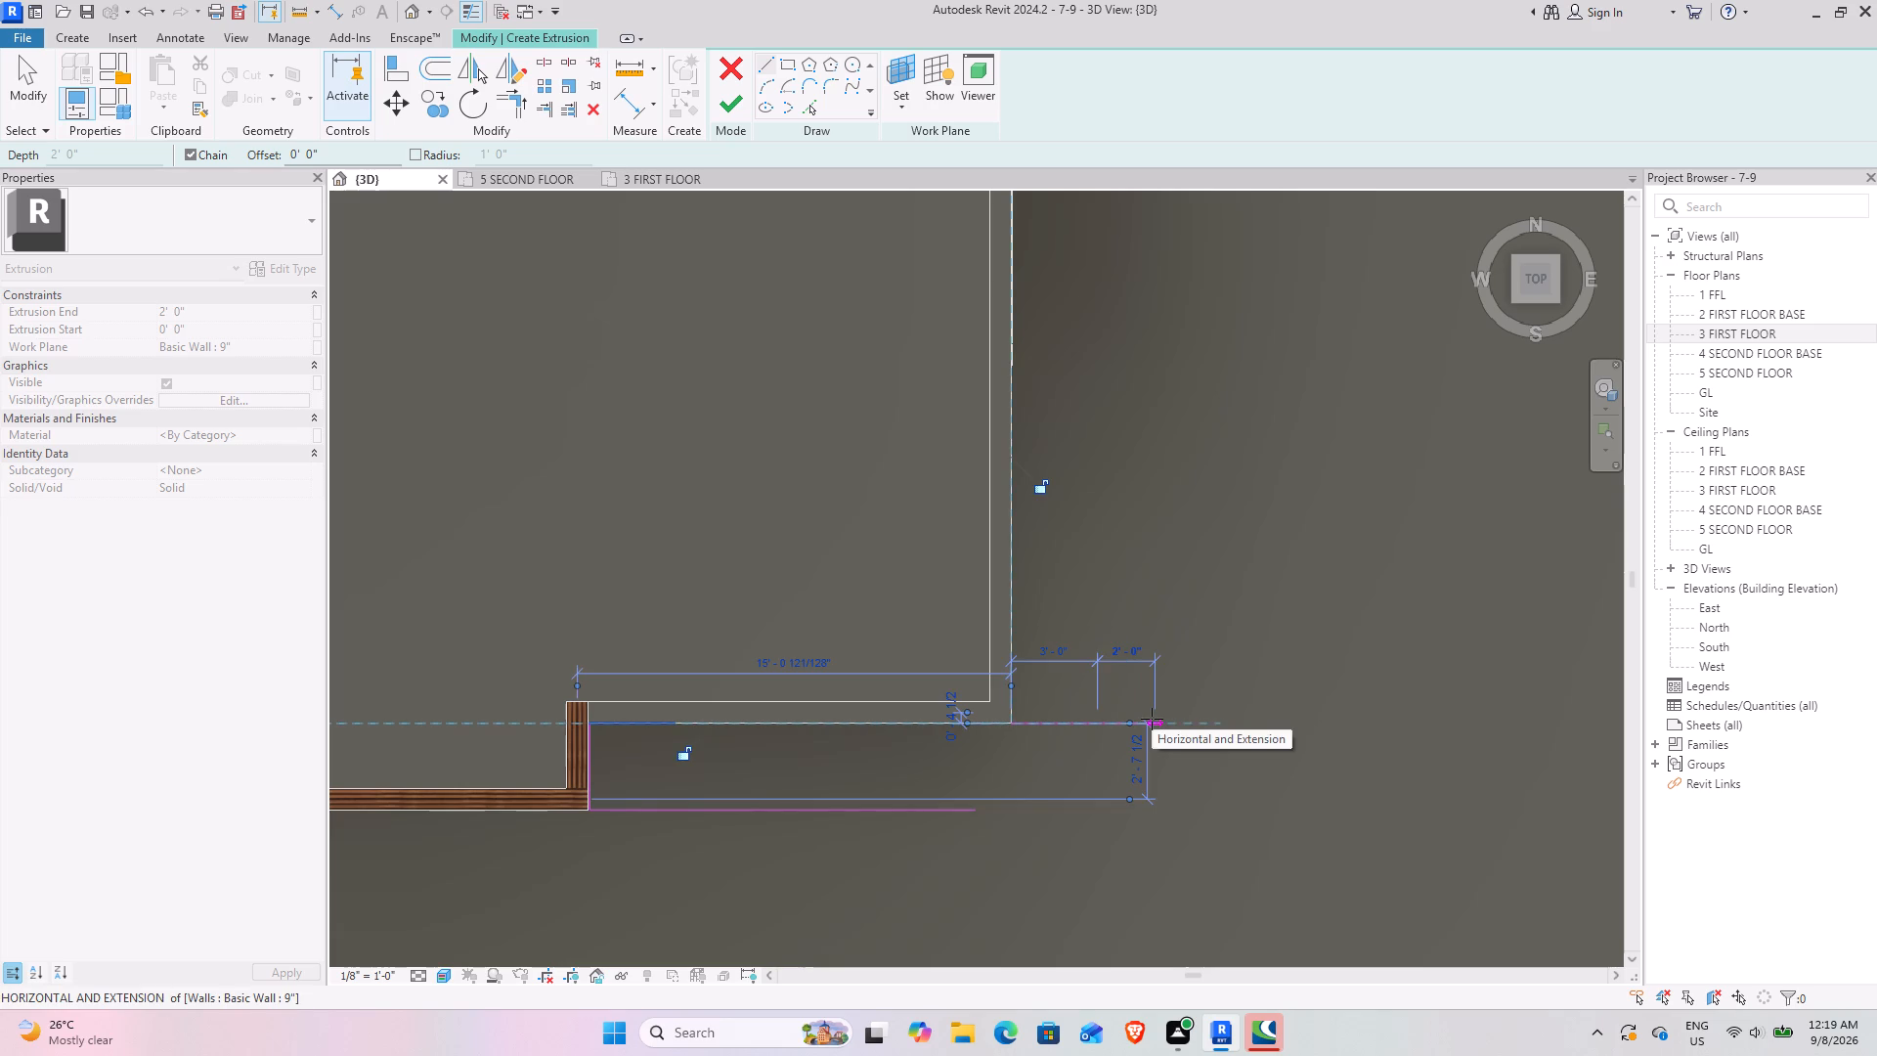
middle_click_drag(1159, 425, 1131, 945)
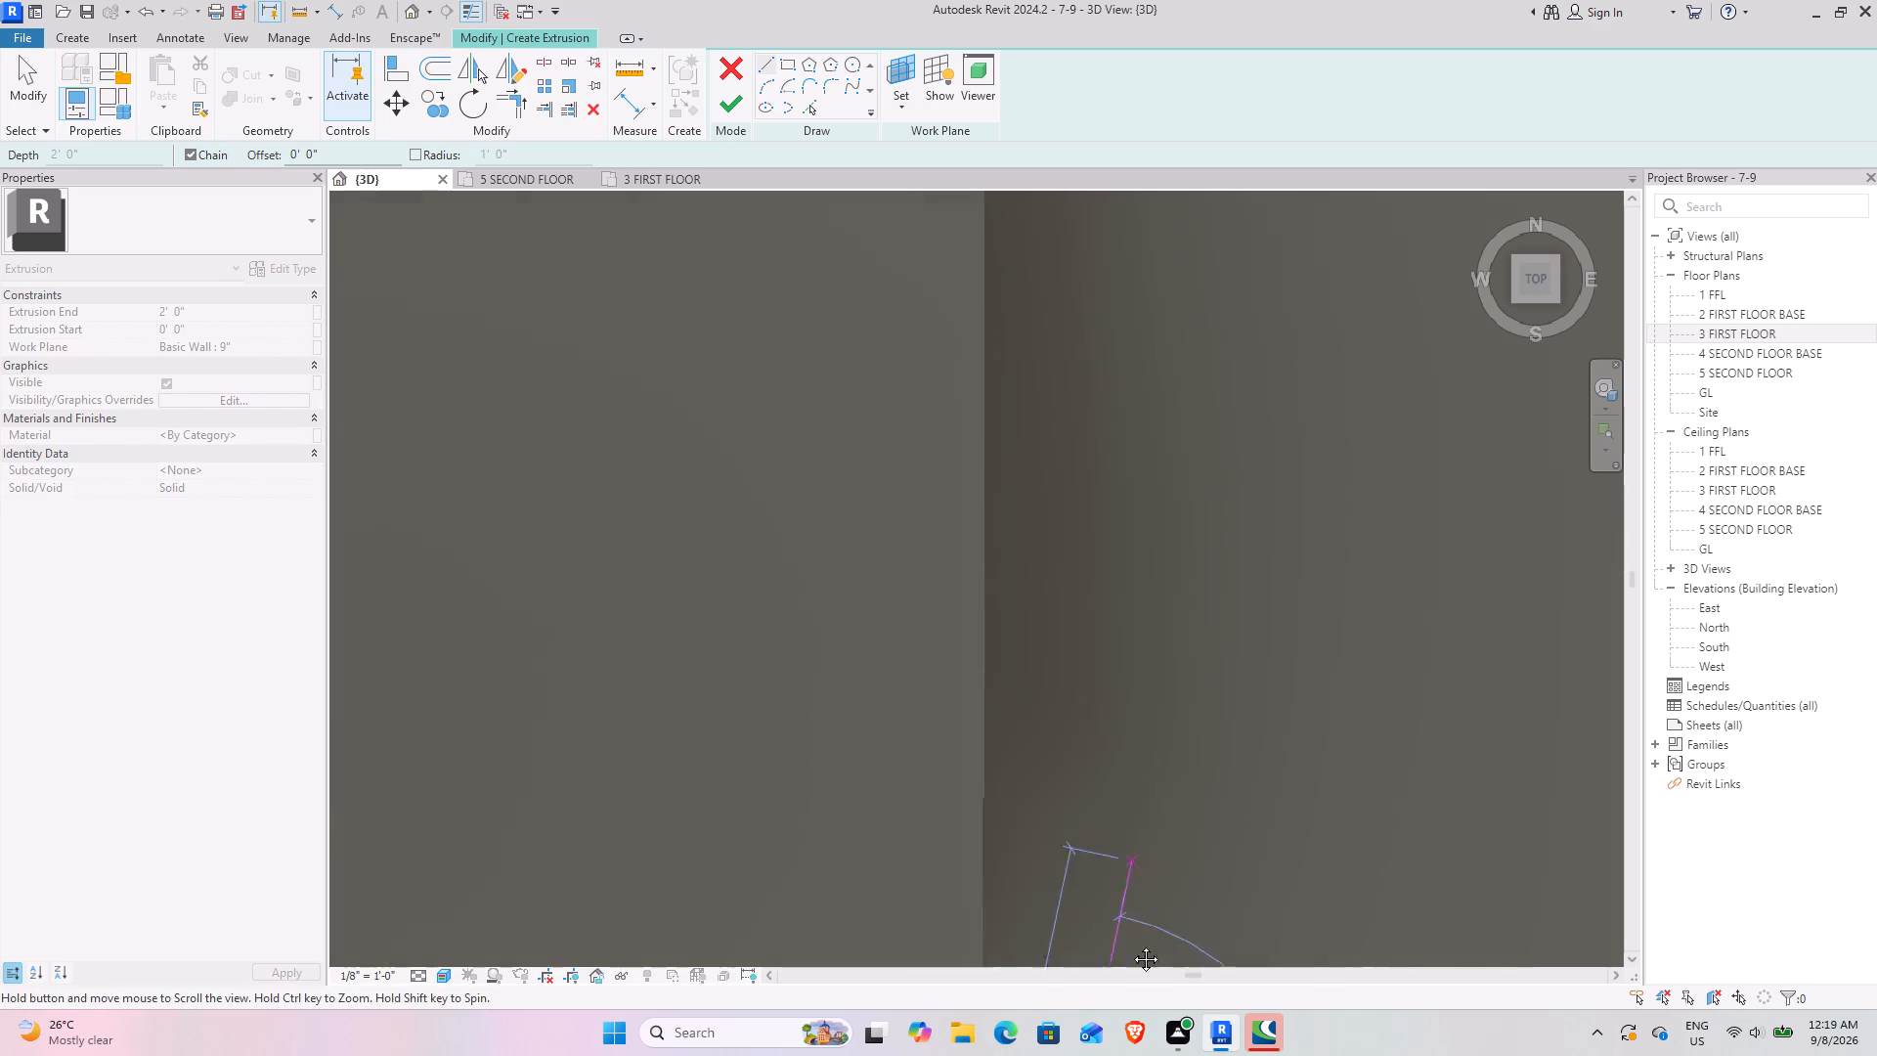
middle_click_drag(1131, 945, 1126, 996)
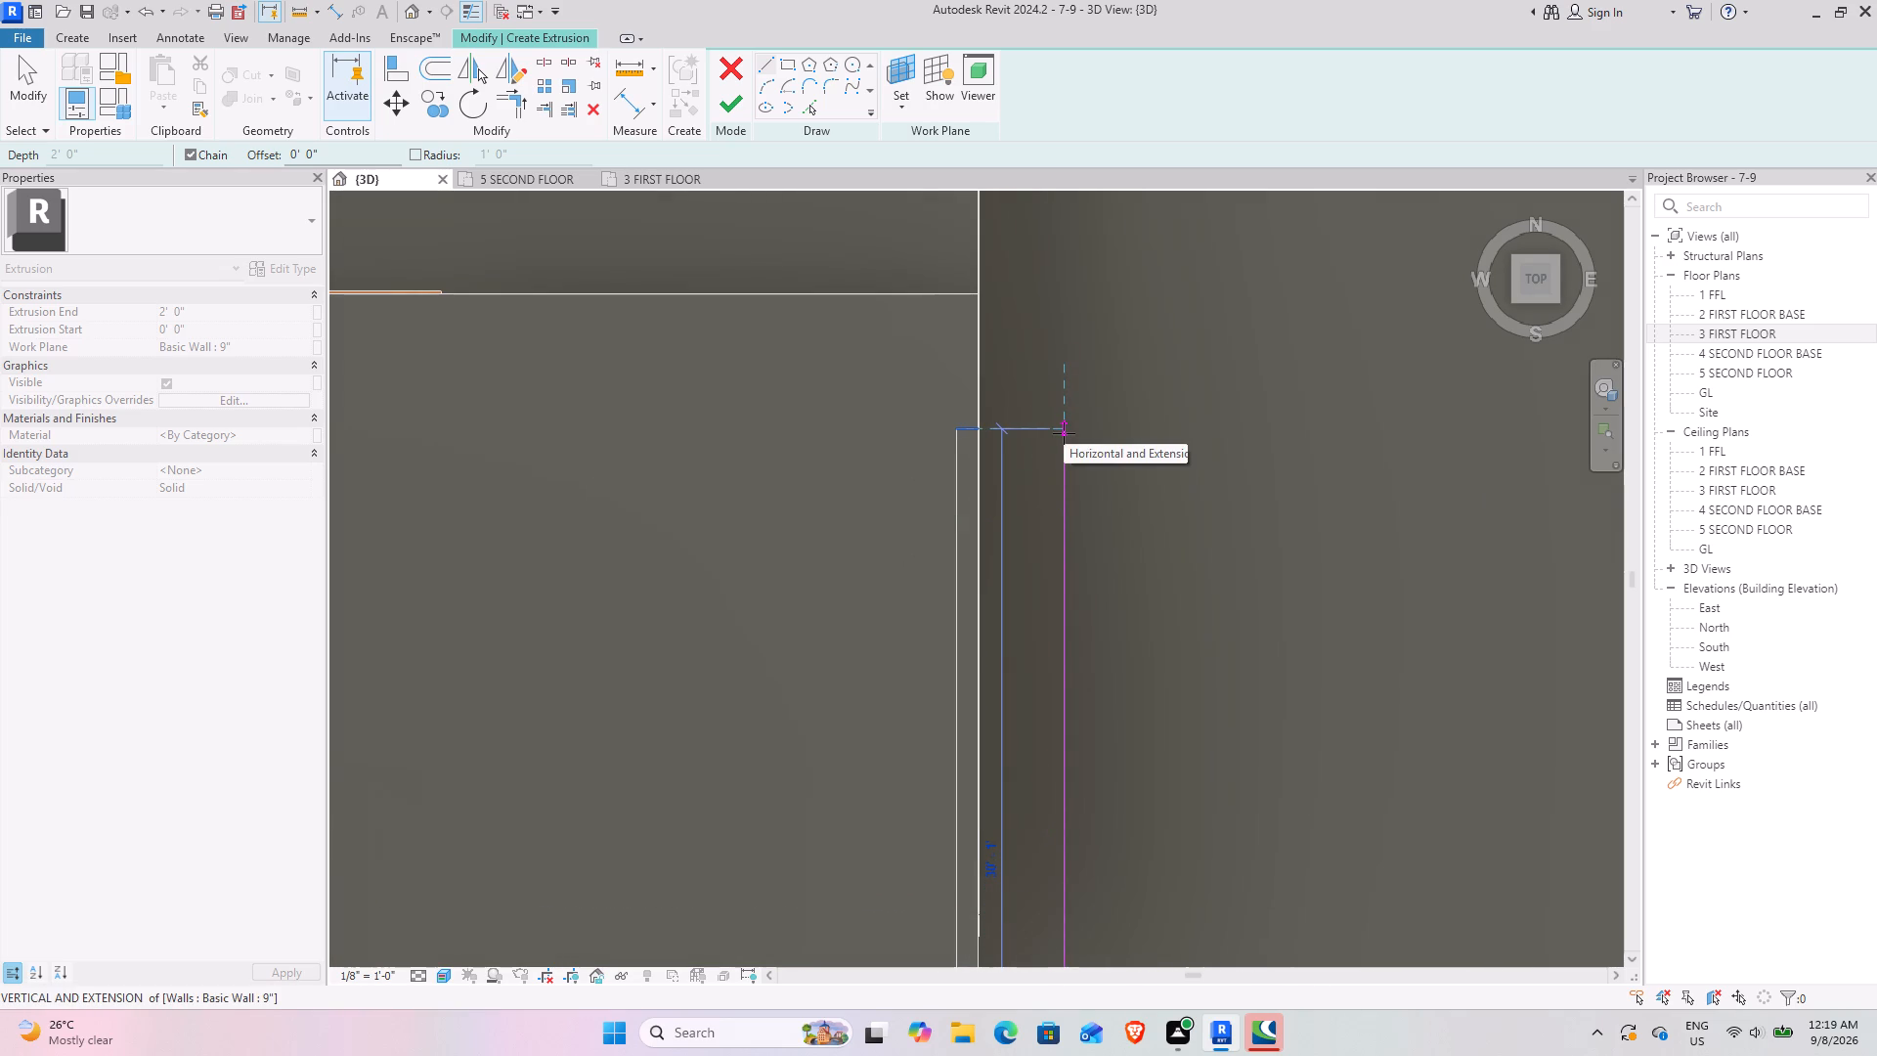
left_click(1064, 433)
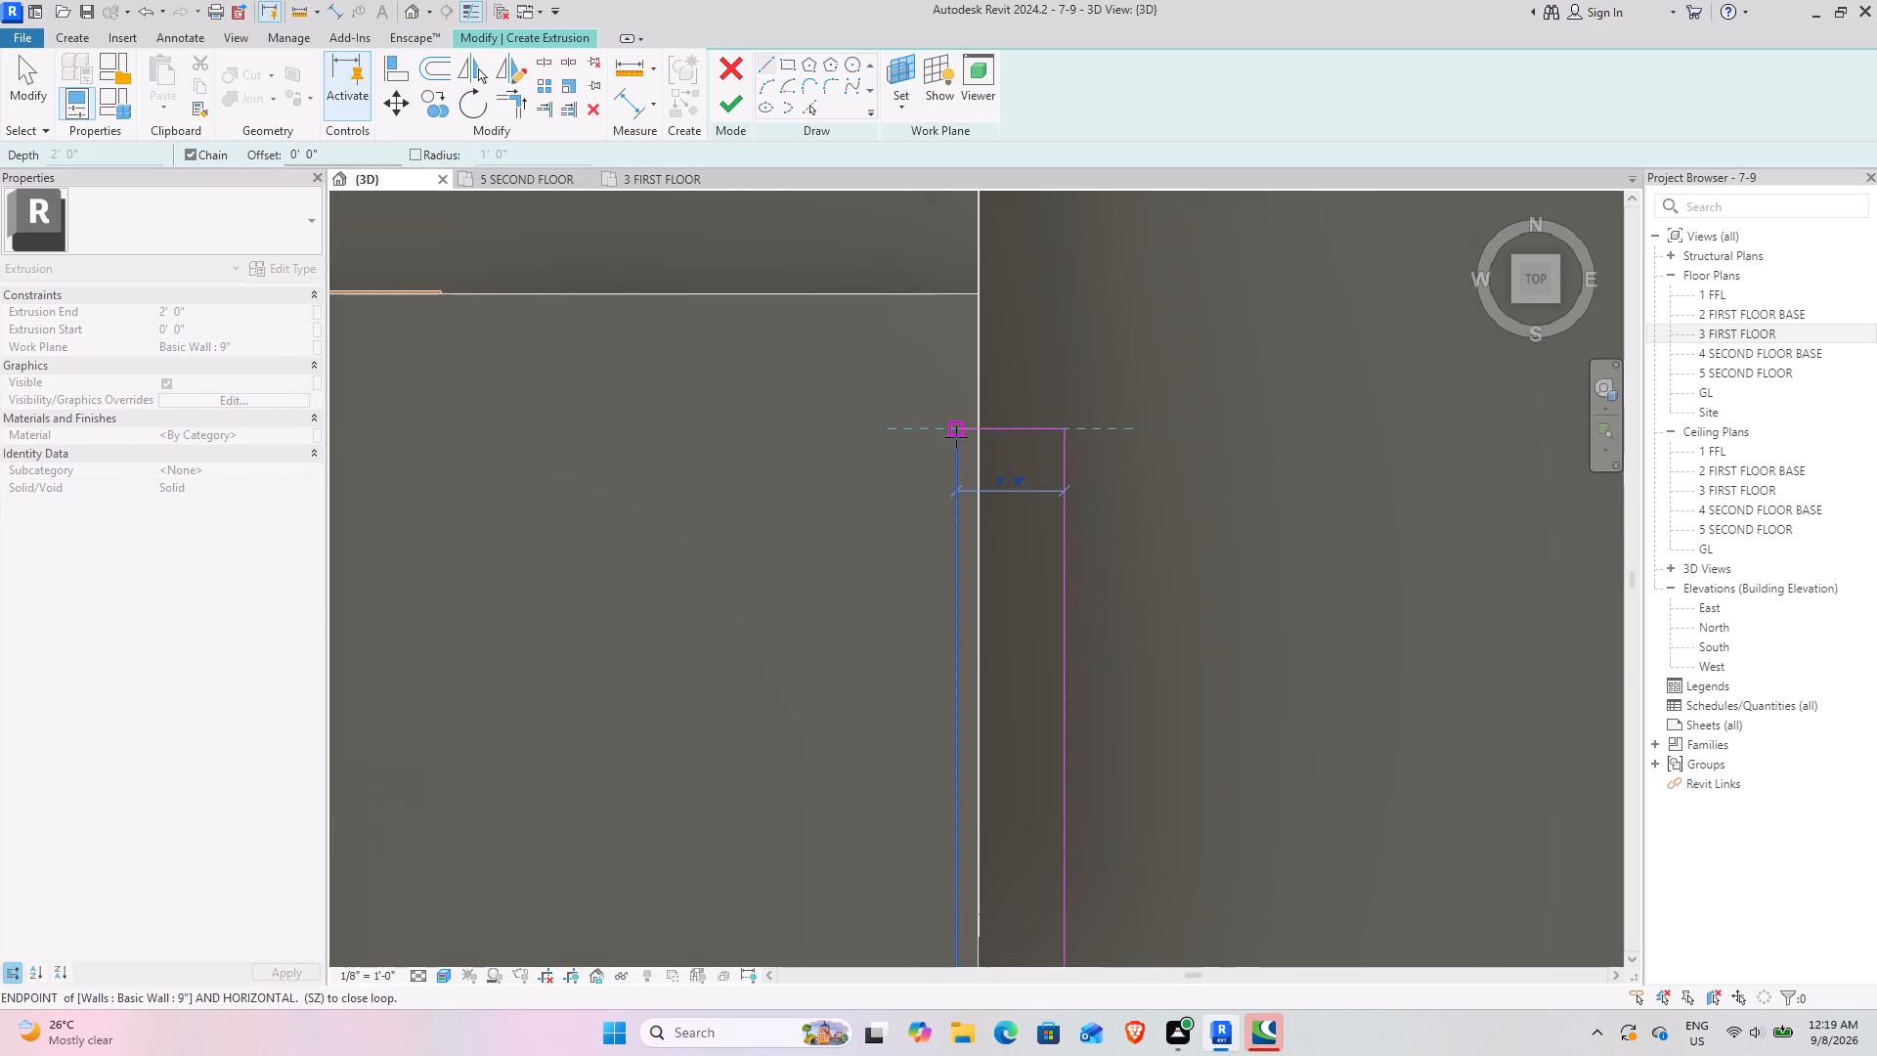
left_click(956, 437)
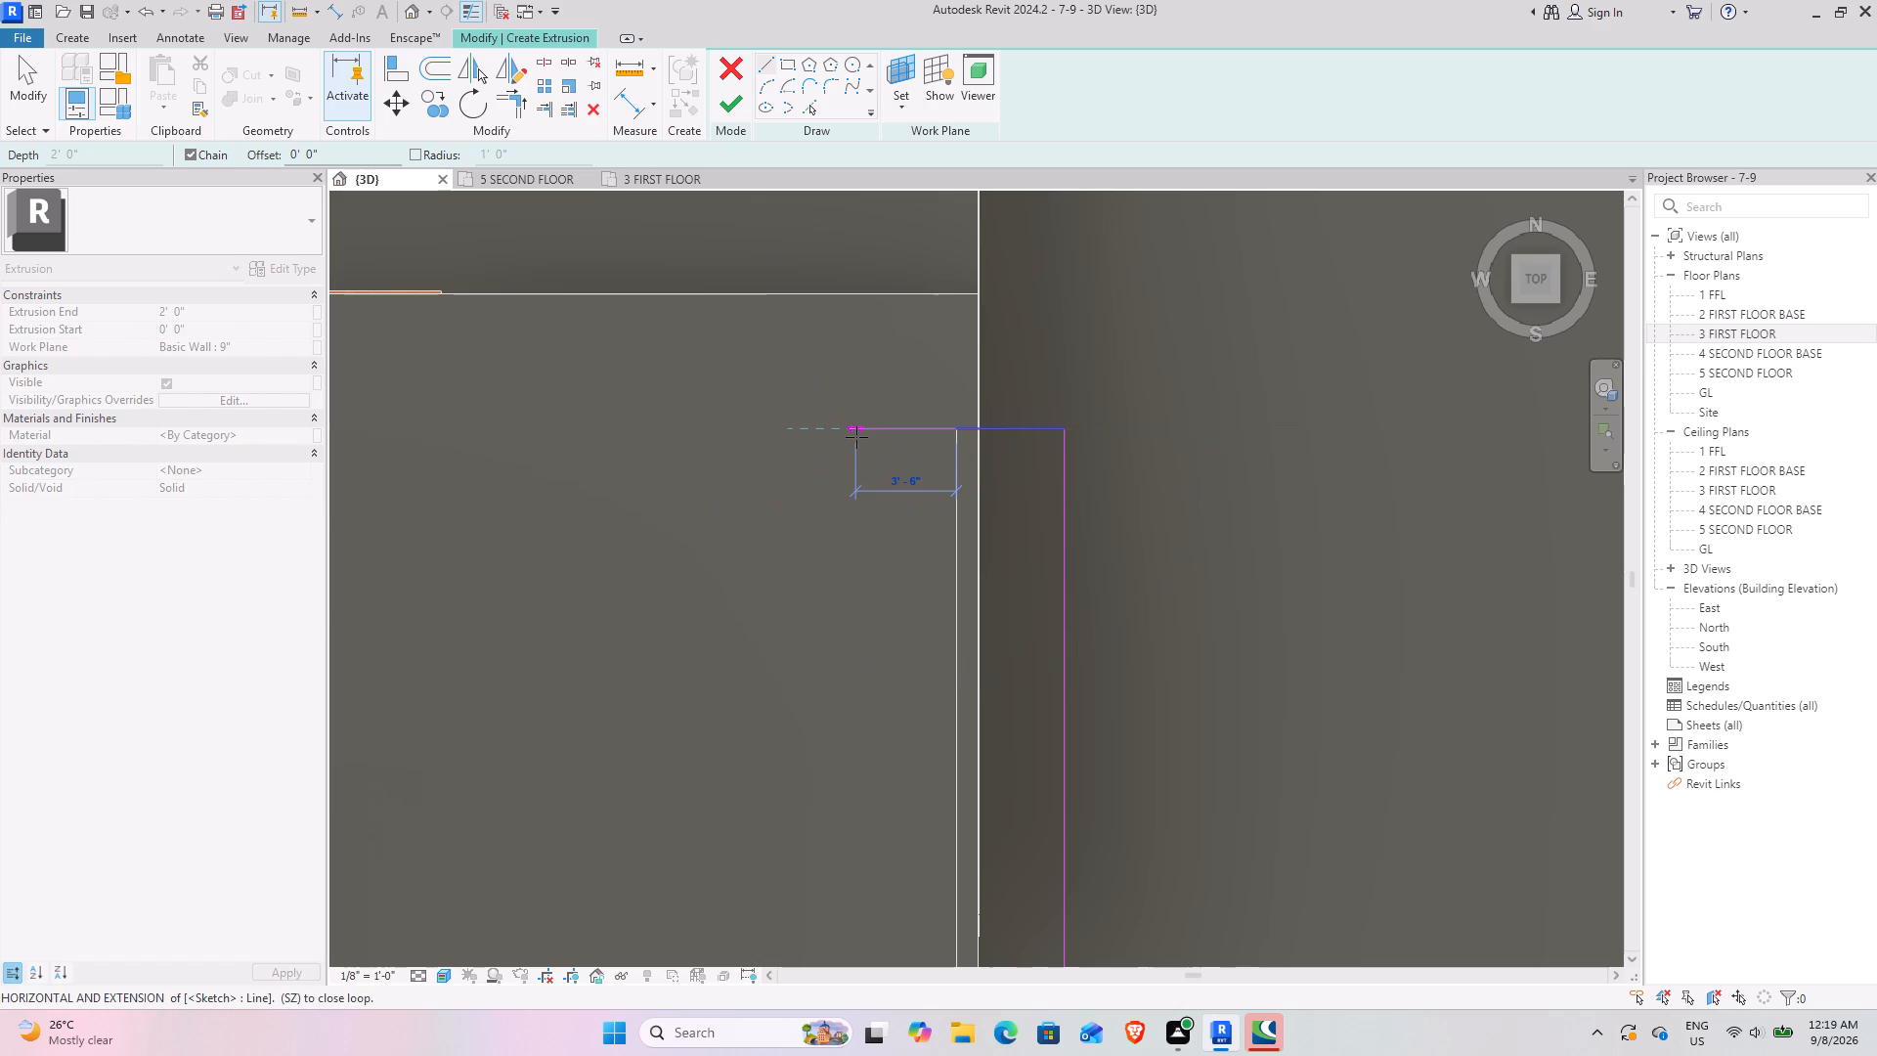
Continue the outline 3' inward from the east wall's inner face, then partway south parallel to that wall.
key("3")
key("Return")
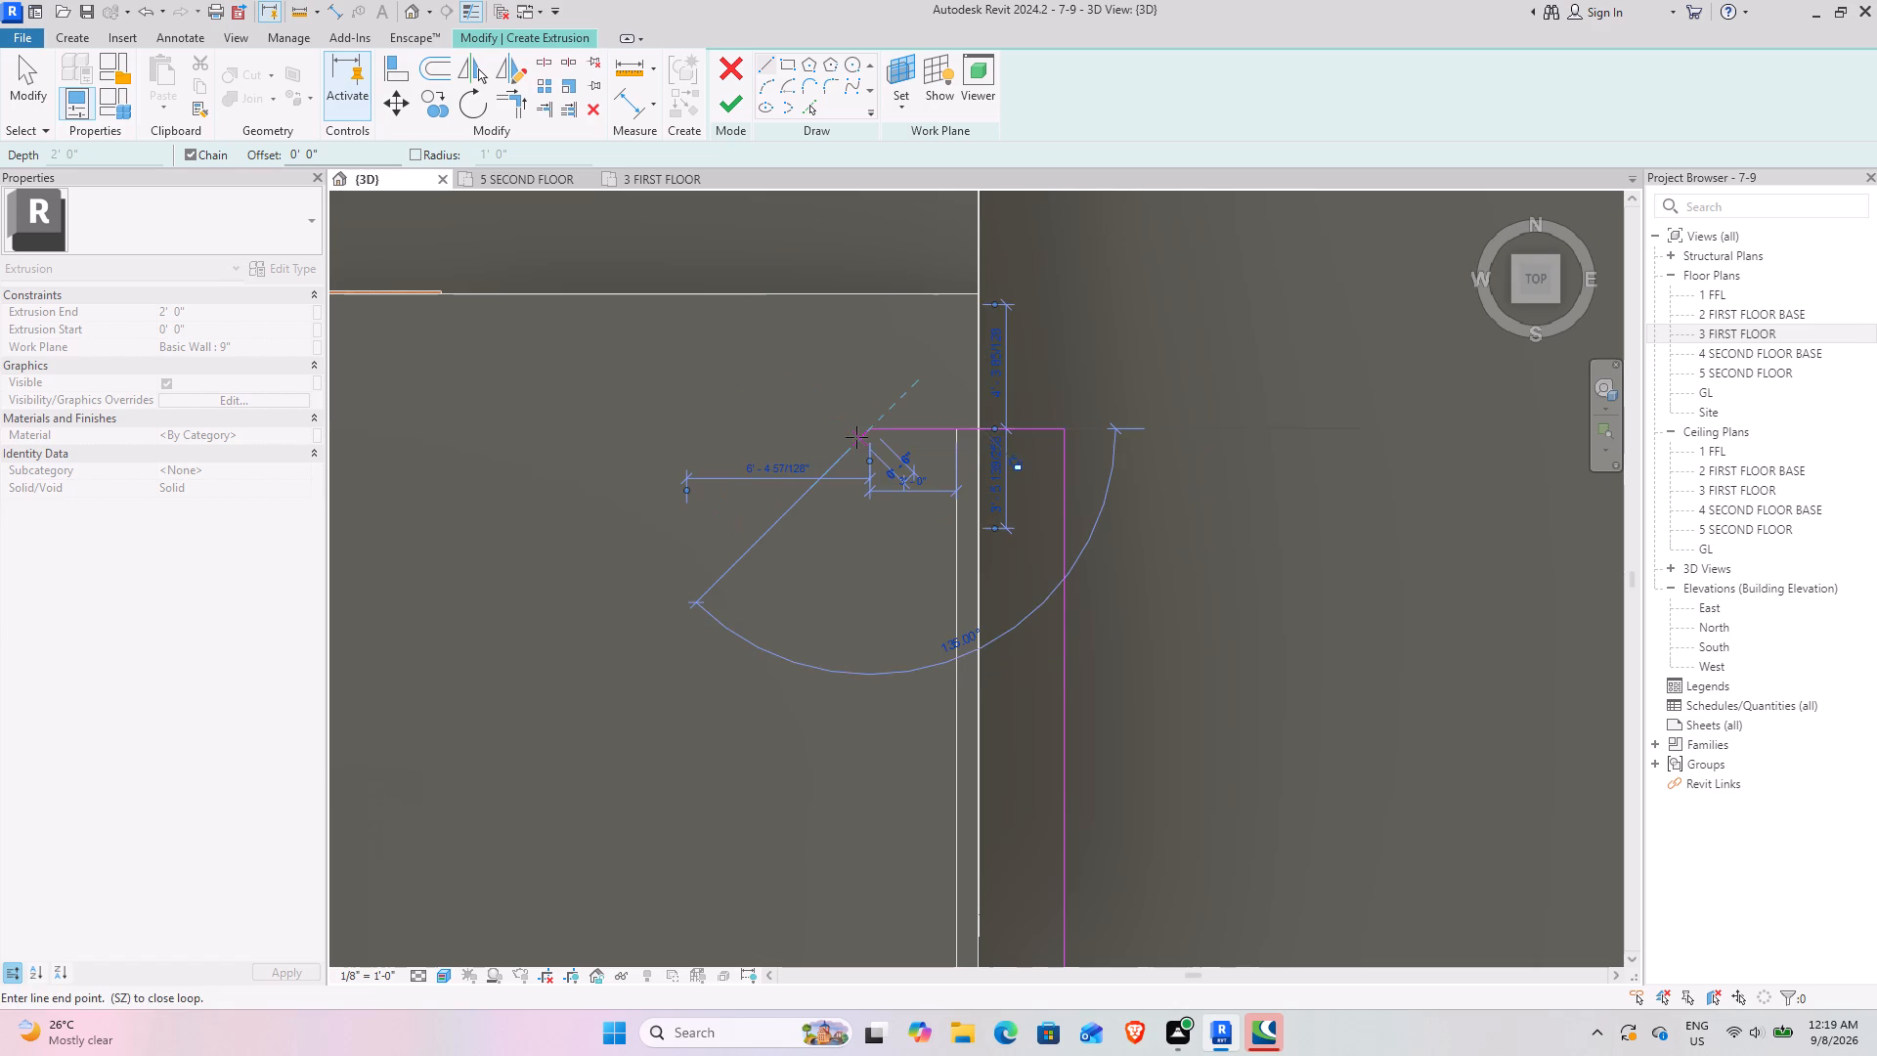
scroll(909, 618, "down", 4)
middle_click_drag(881, 739, 899, 209)
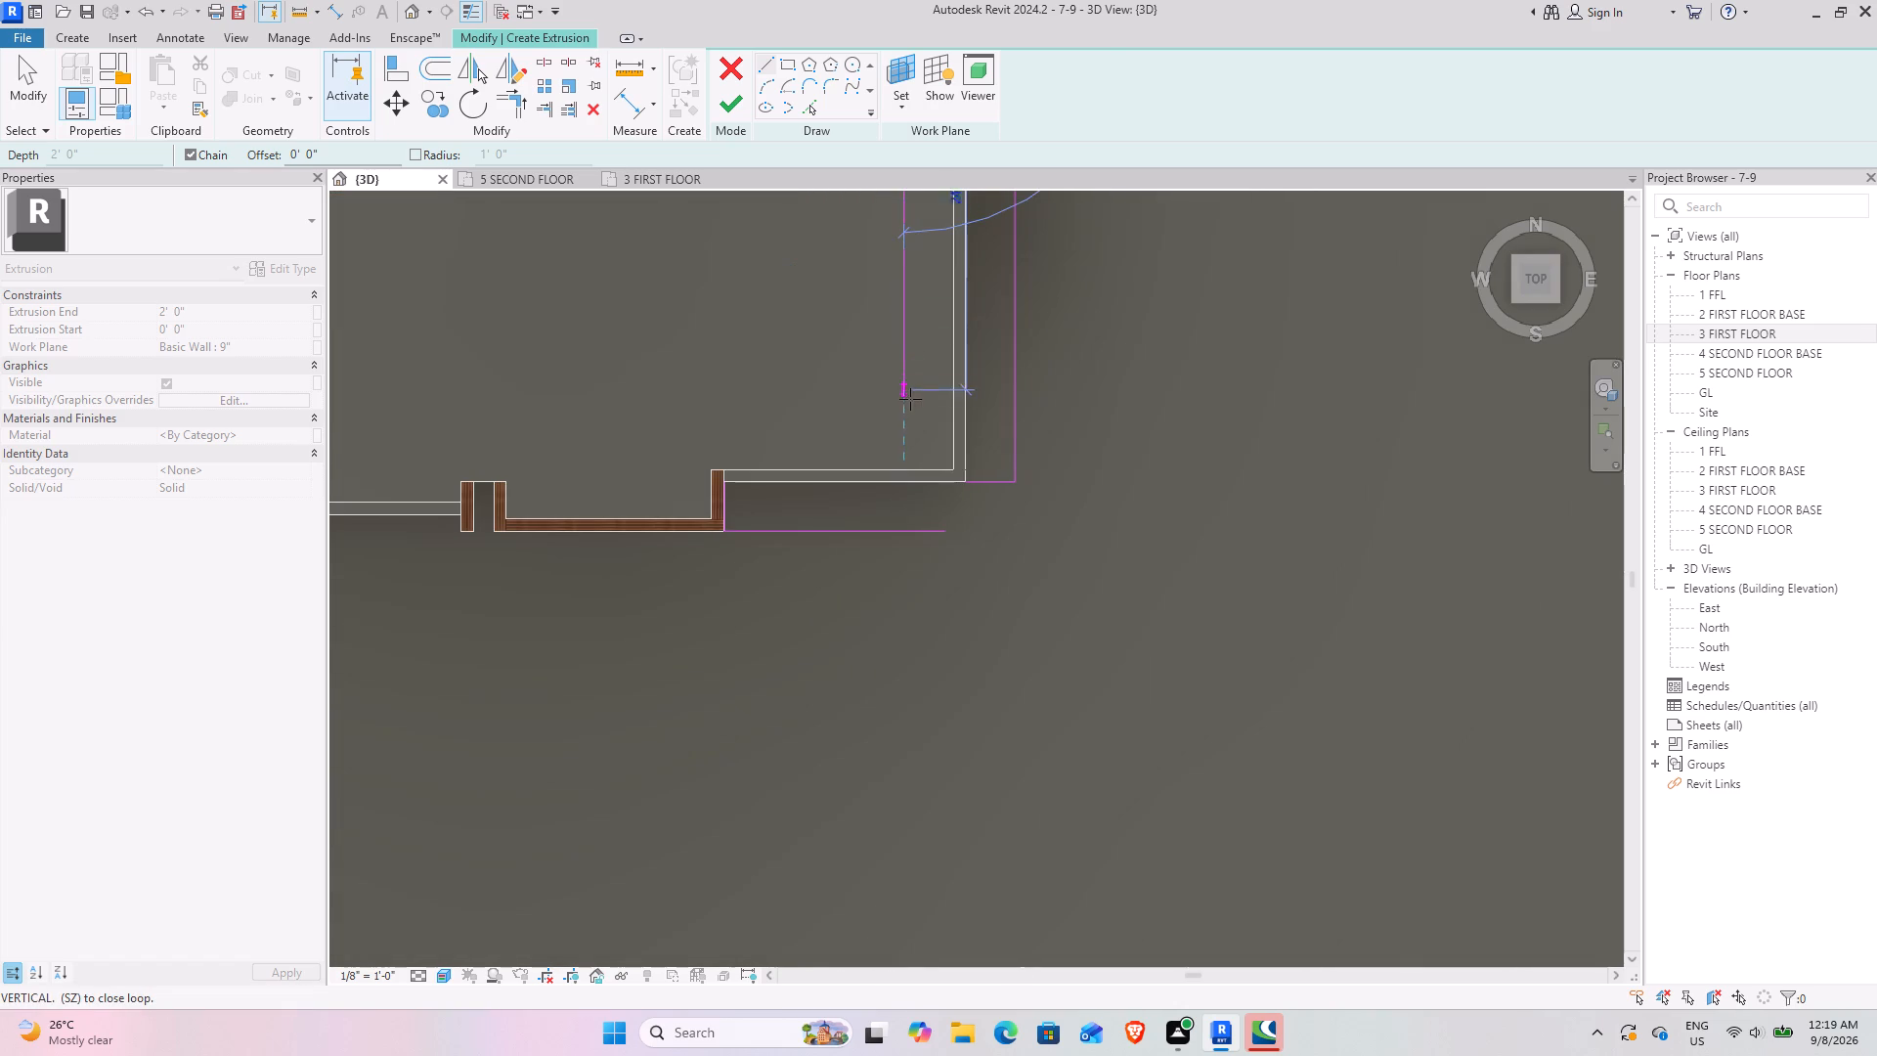
left_click(911, 300)
middle_click_drag(911, 301, 951, 508)
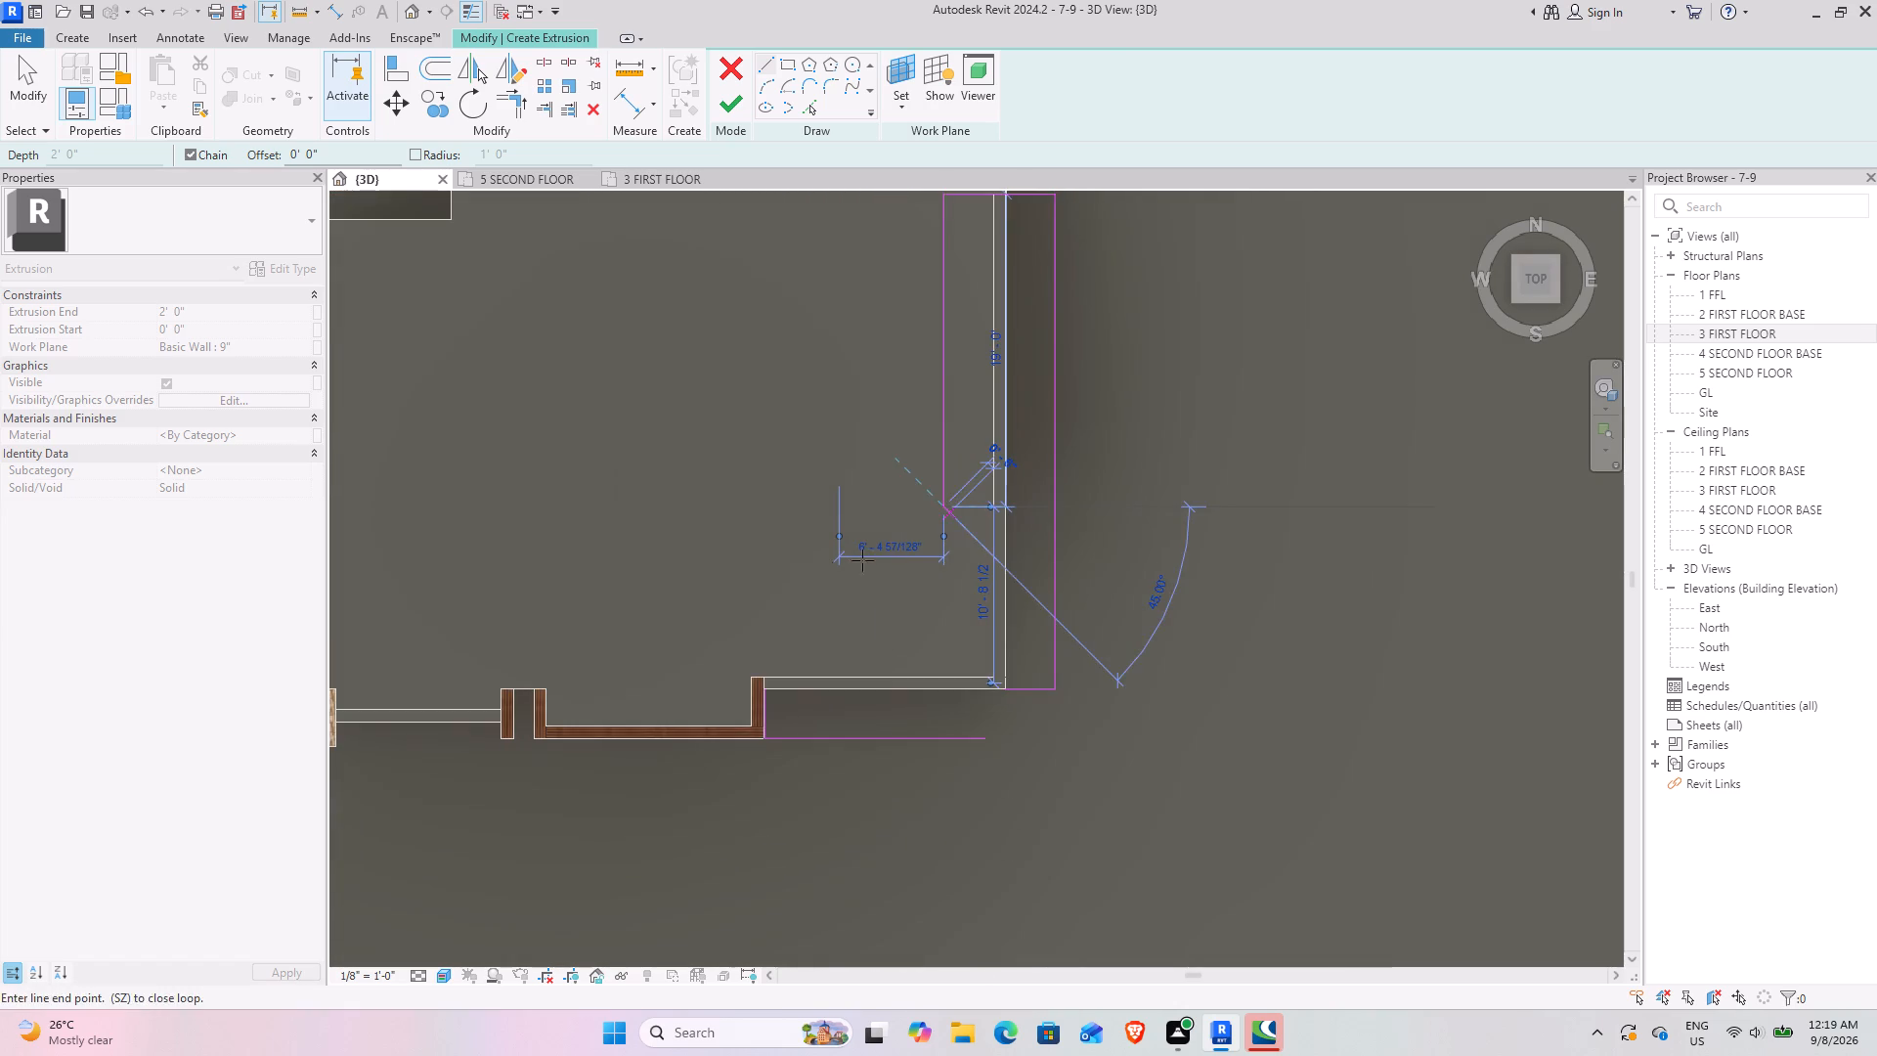
key("Escape")
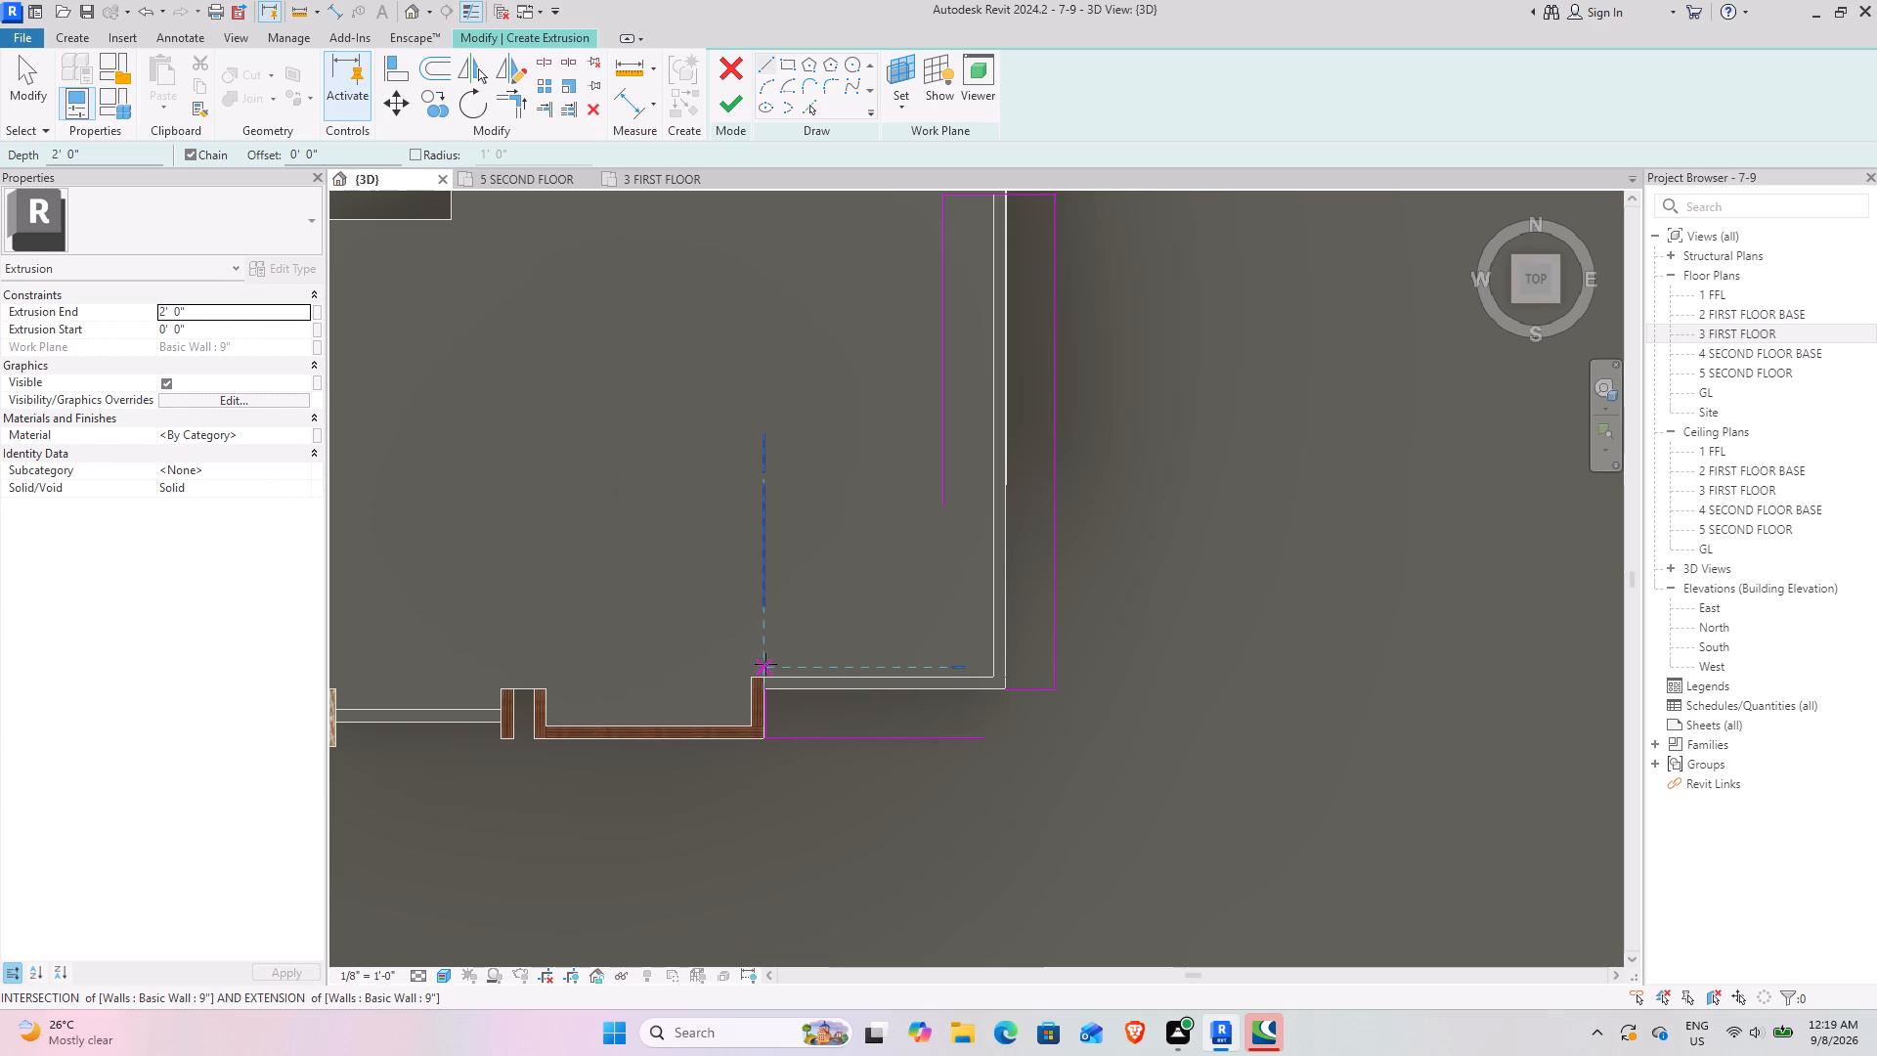
Sketch a 3' line inward from the front wall's inner face beside the timber frame, plus a short line running east from its end.
scroll(765, 677, "up", 9)
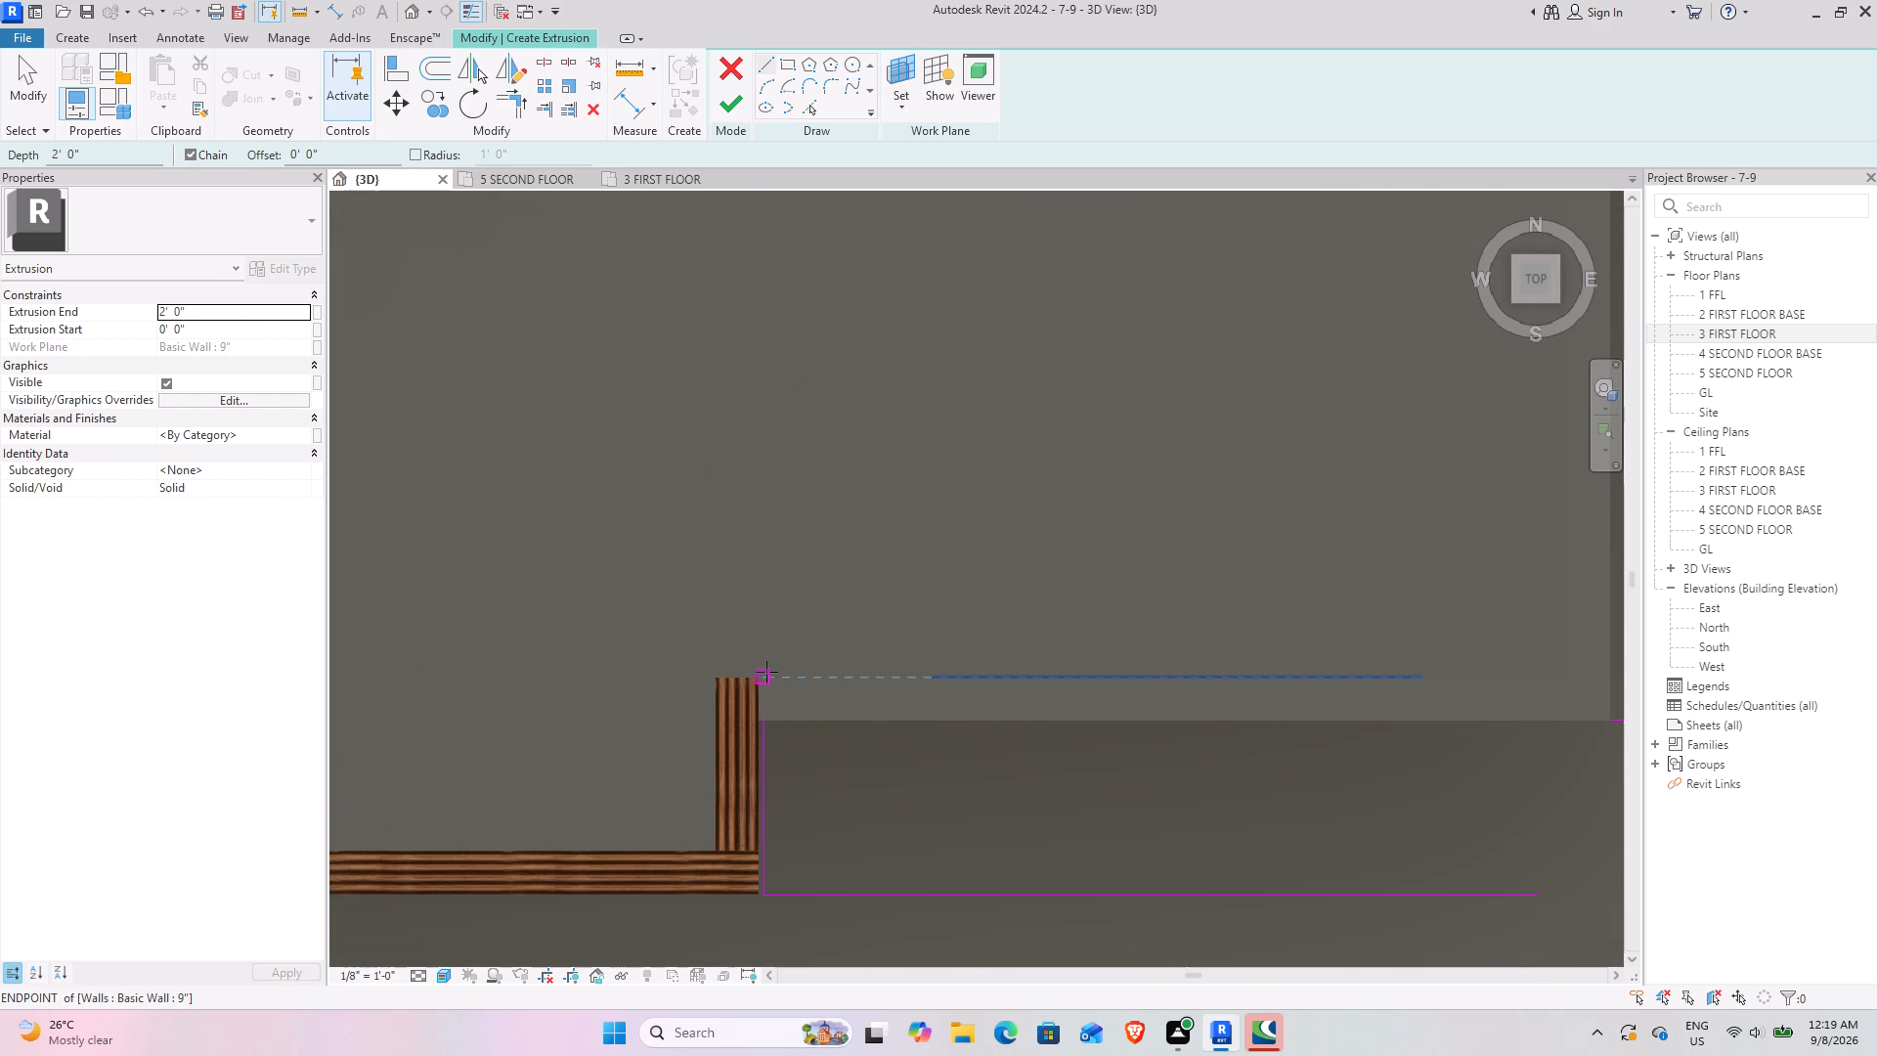
left_click(766, 678)
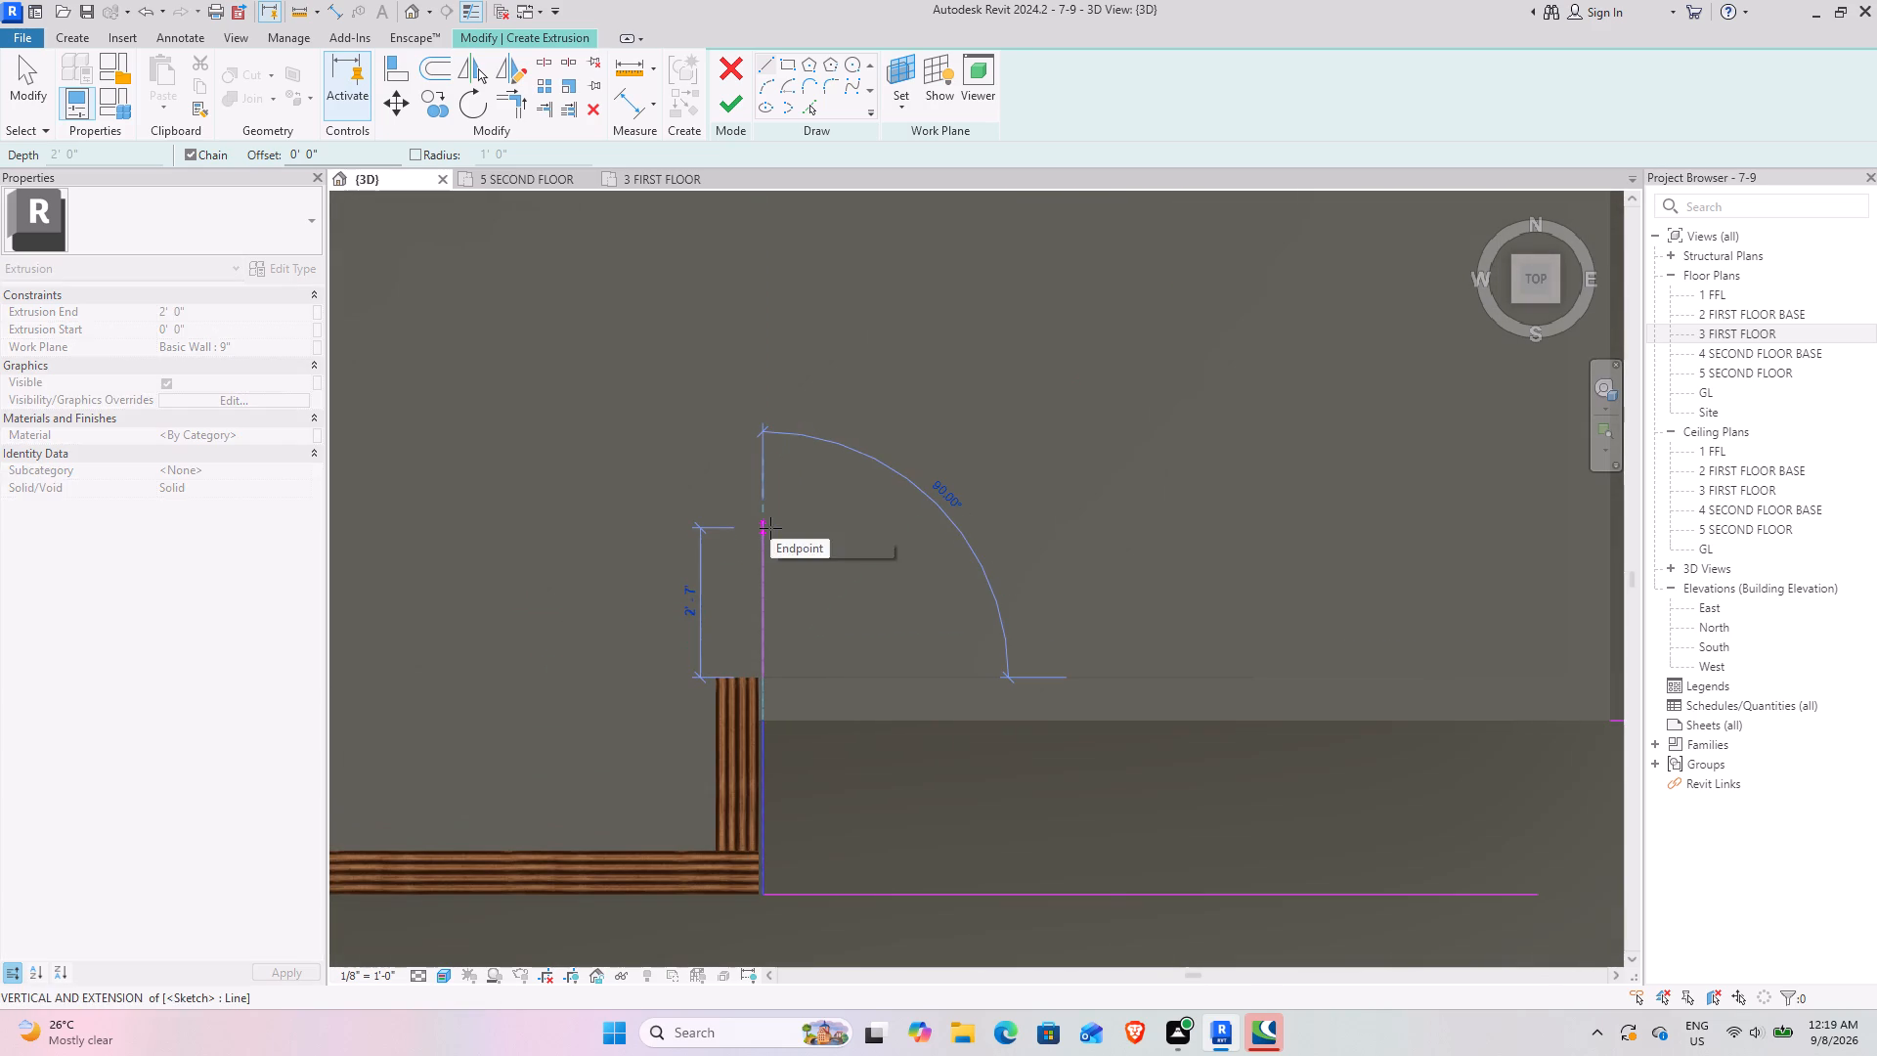
key("3")
key("Return")
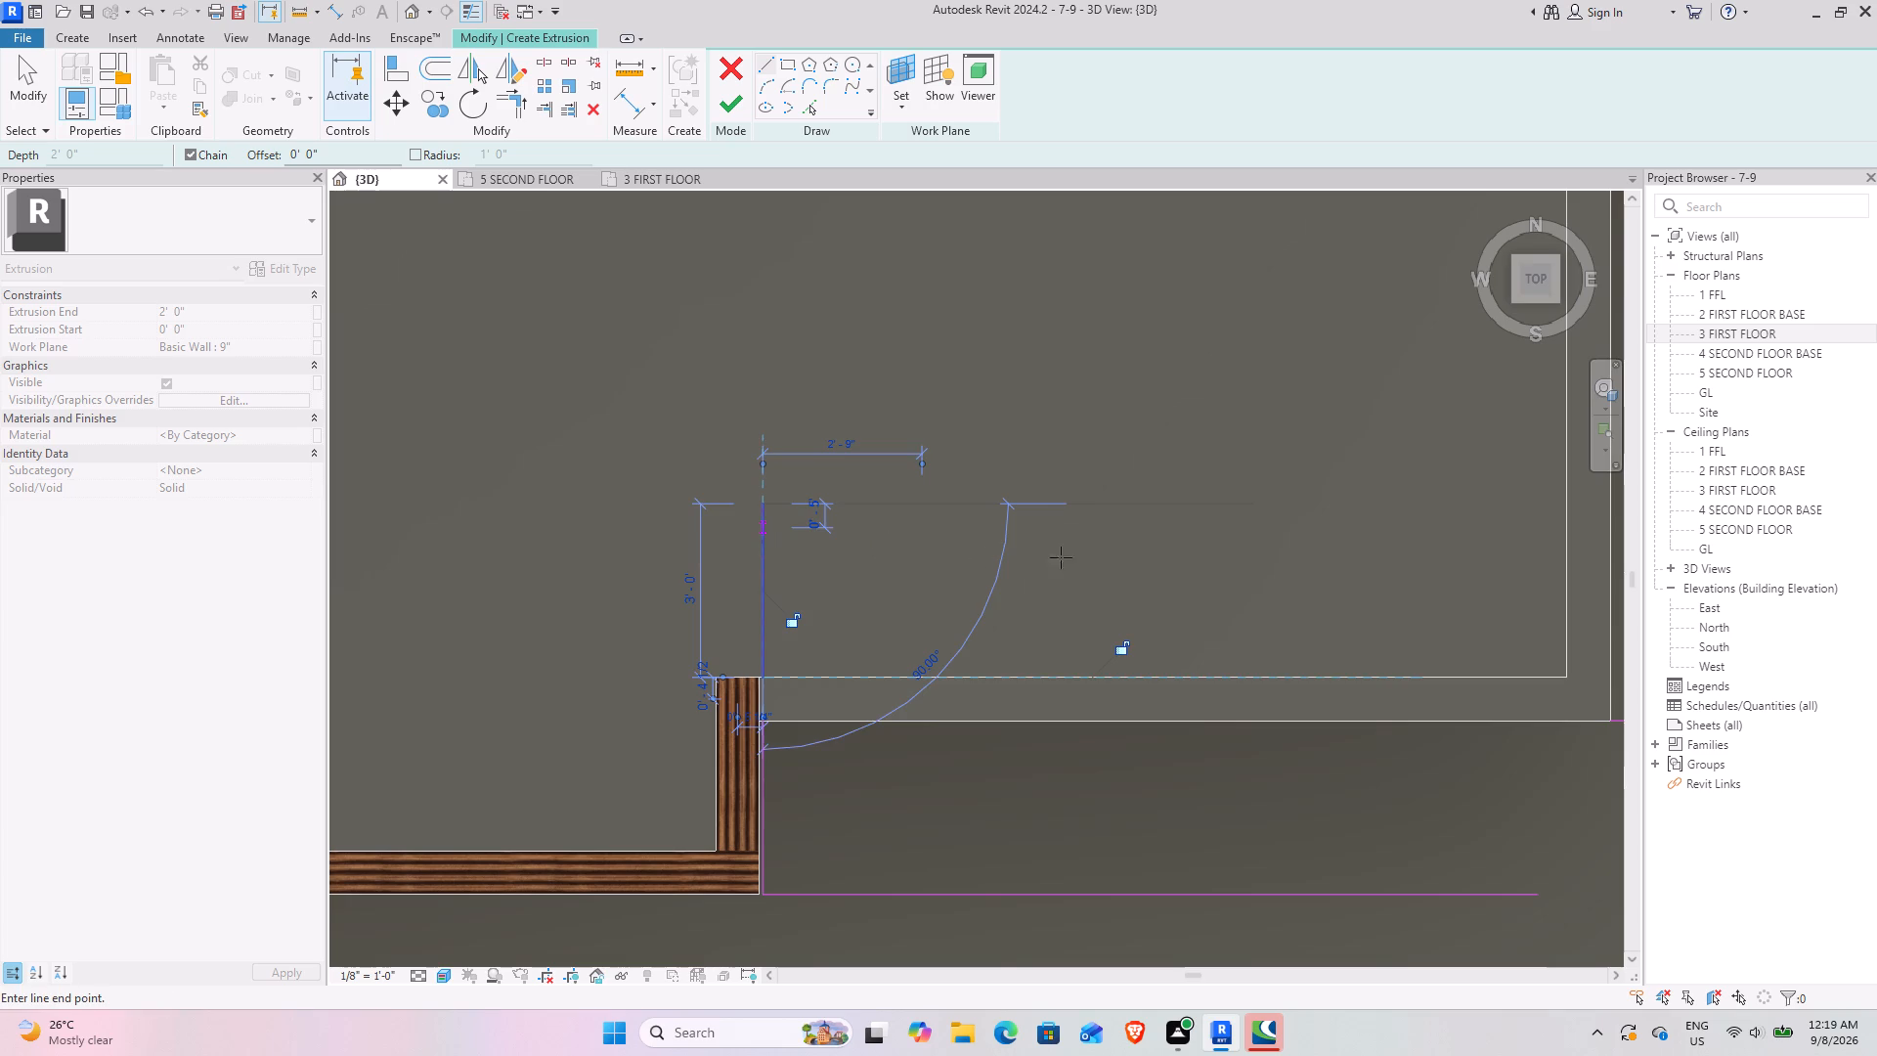
middle_click_drag(1079, 553, 874, 751)
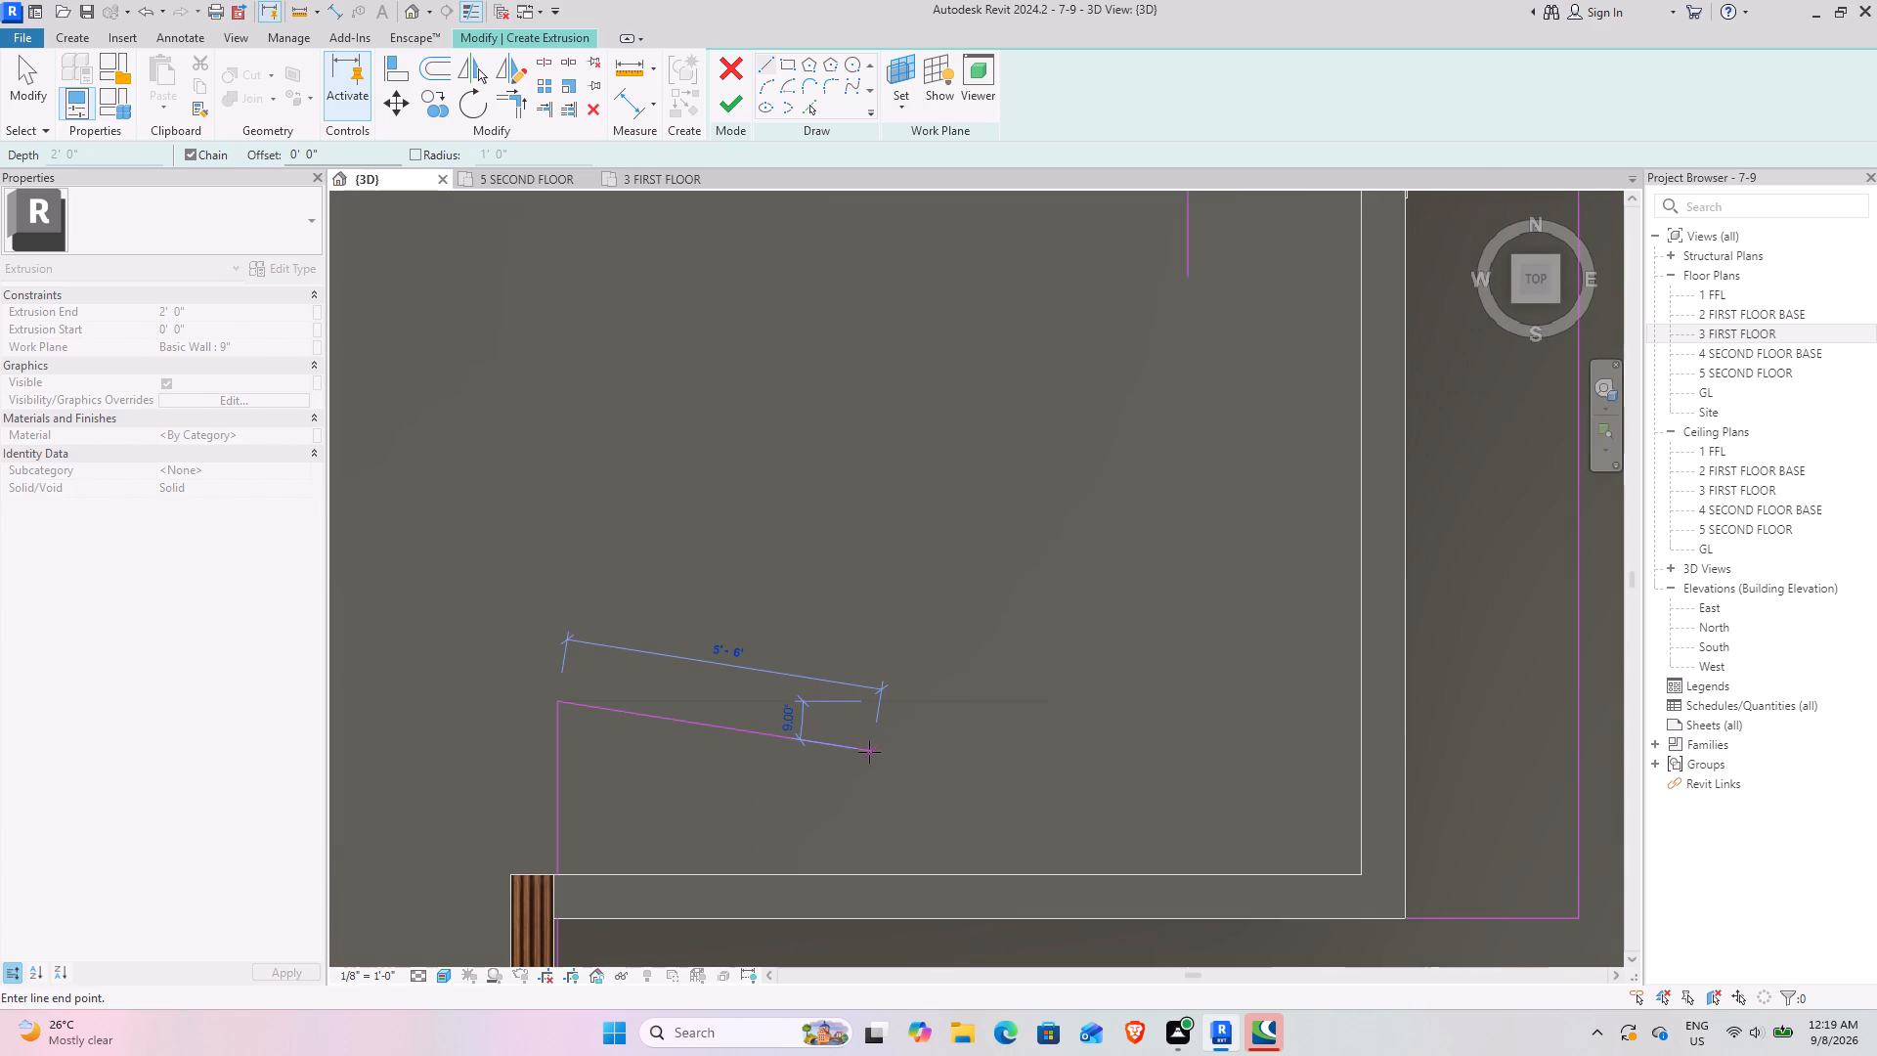
type("tr")
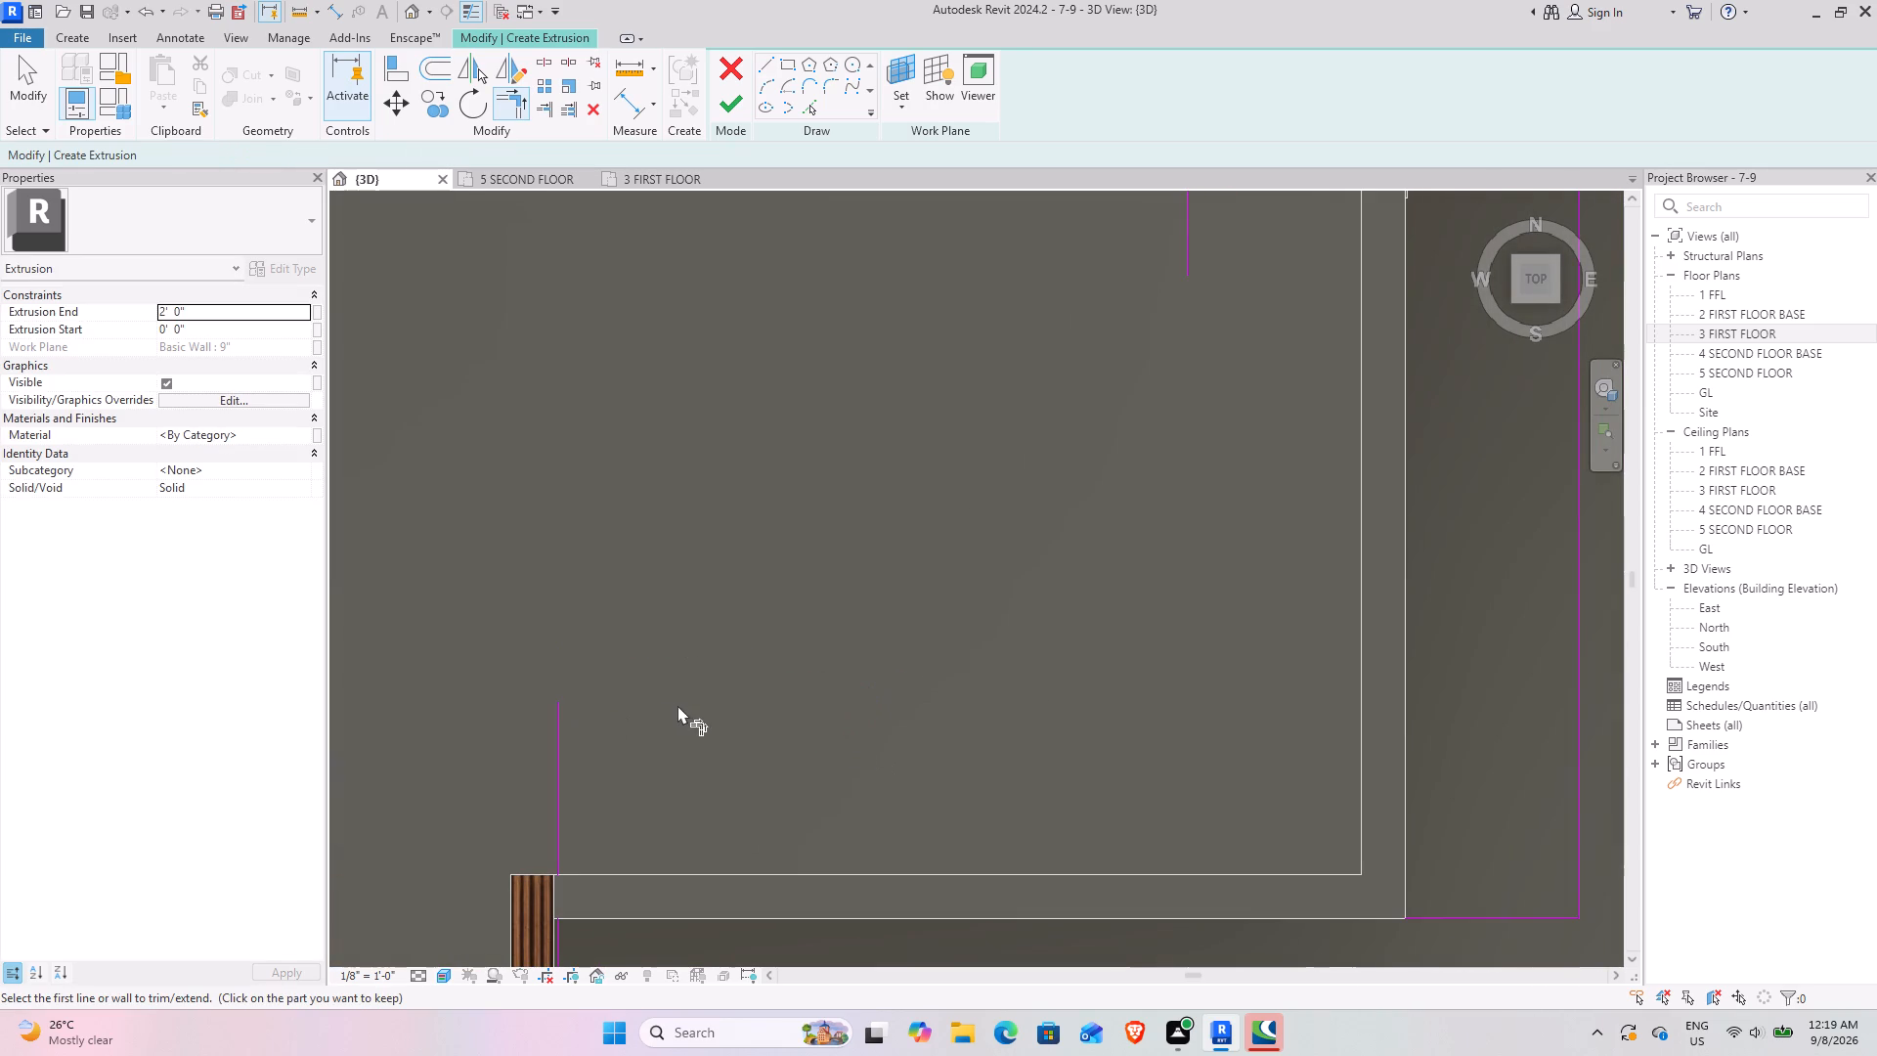
left_click(762, 63)
left_click(549, 706)
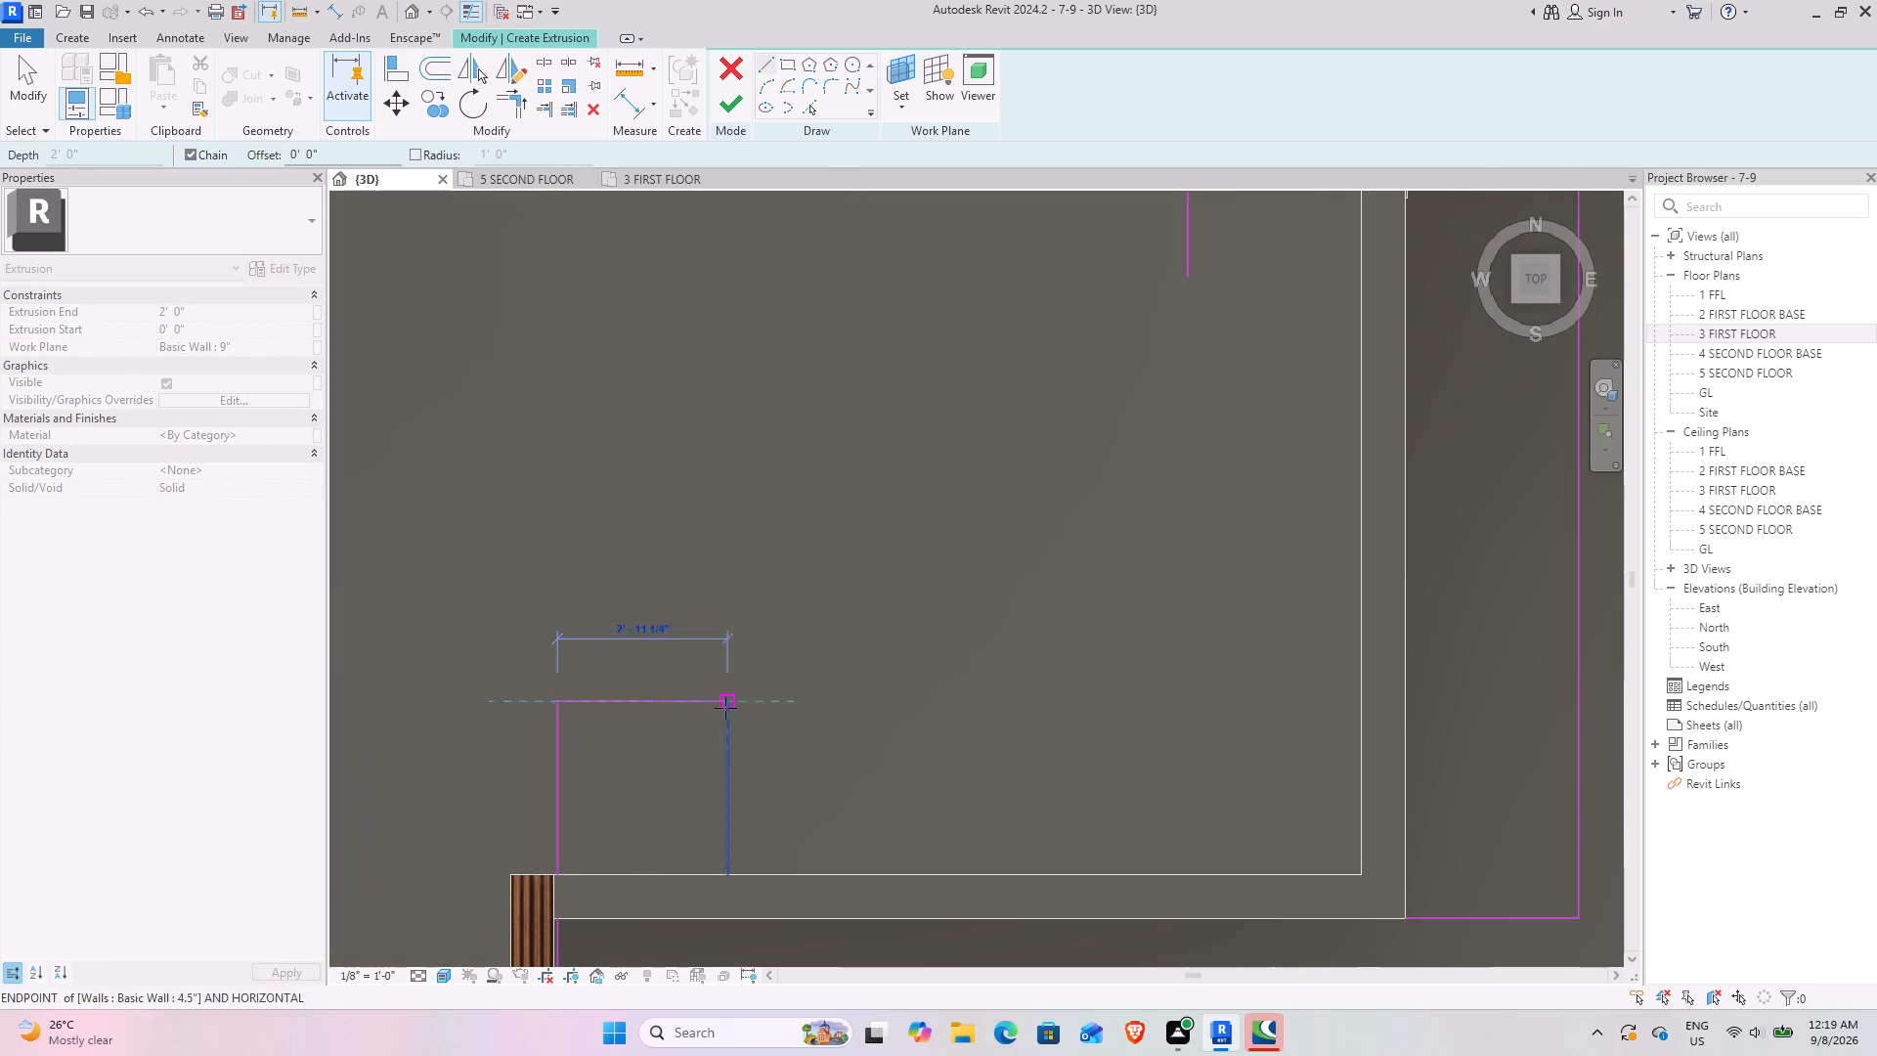
left_click(725, 708)
Trim the two inner outline lines into a corner, and likewise the outer front and outer east lines.
type("tr")
left_click(716, 700)
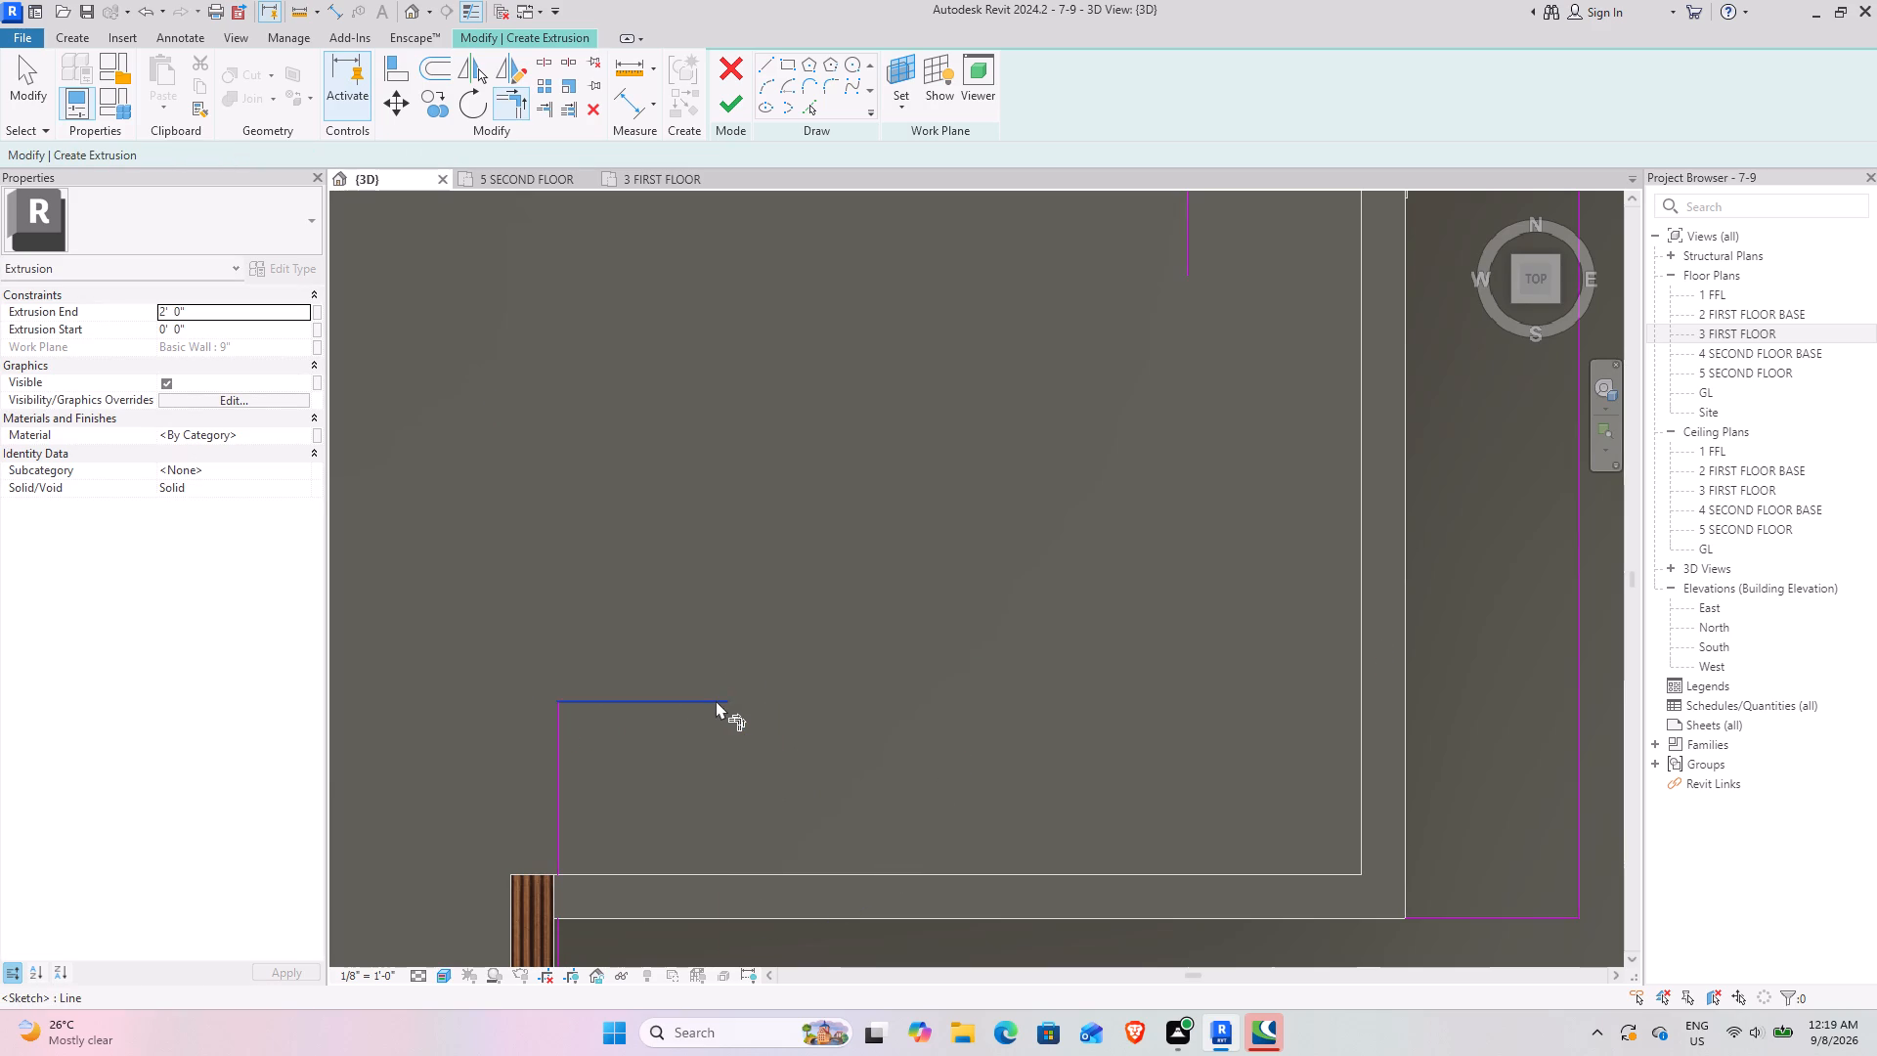
left_click(1197, 257)
scroll(1061, 544, "down", 4)
middle_click_drag(1086, 603, 1052, 589)
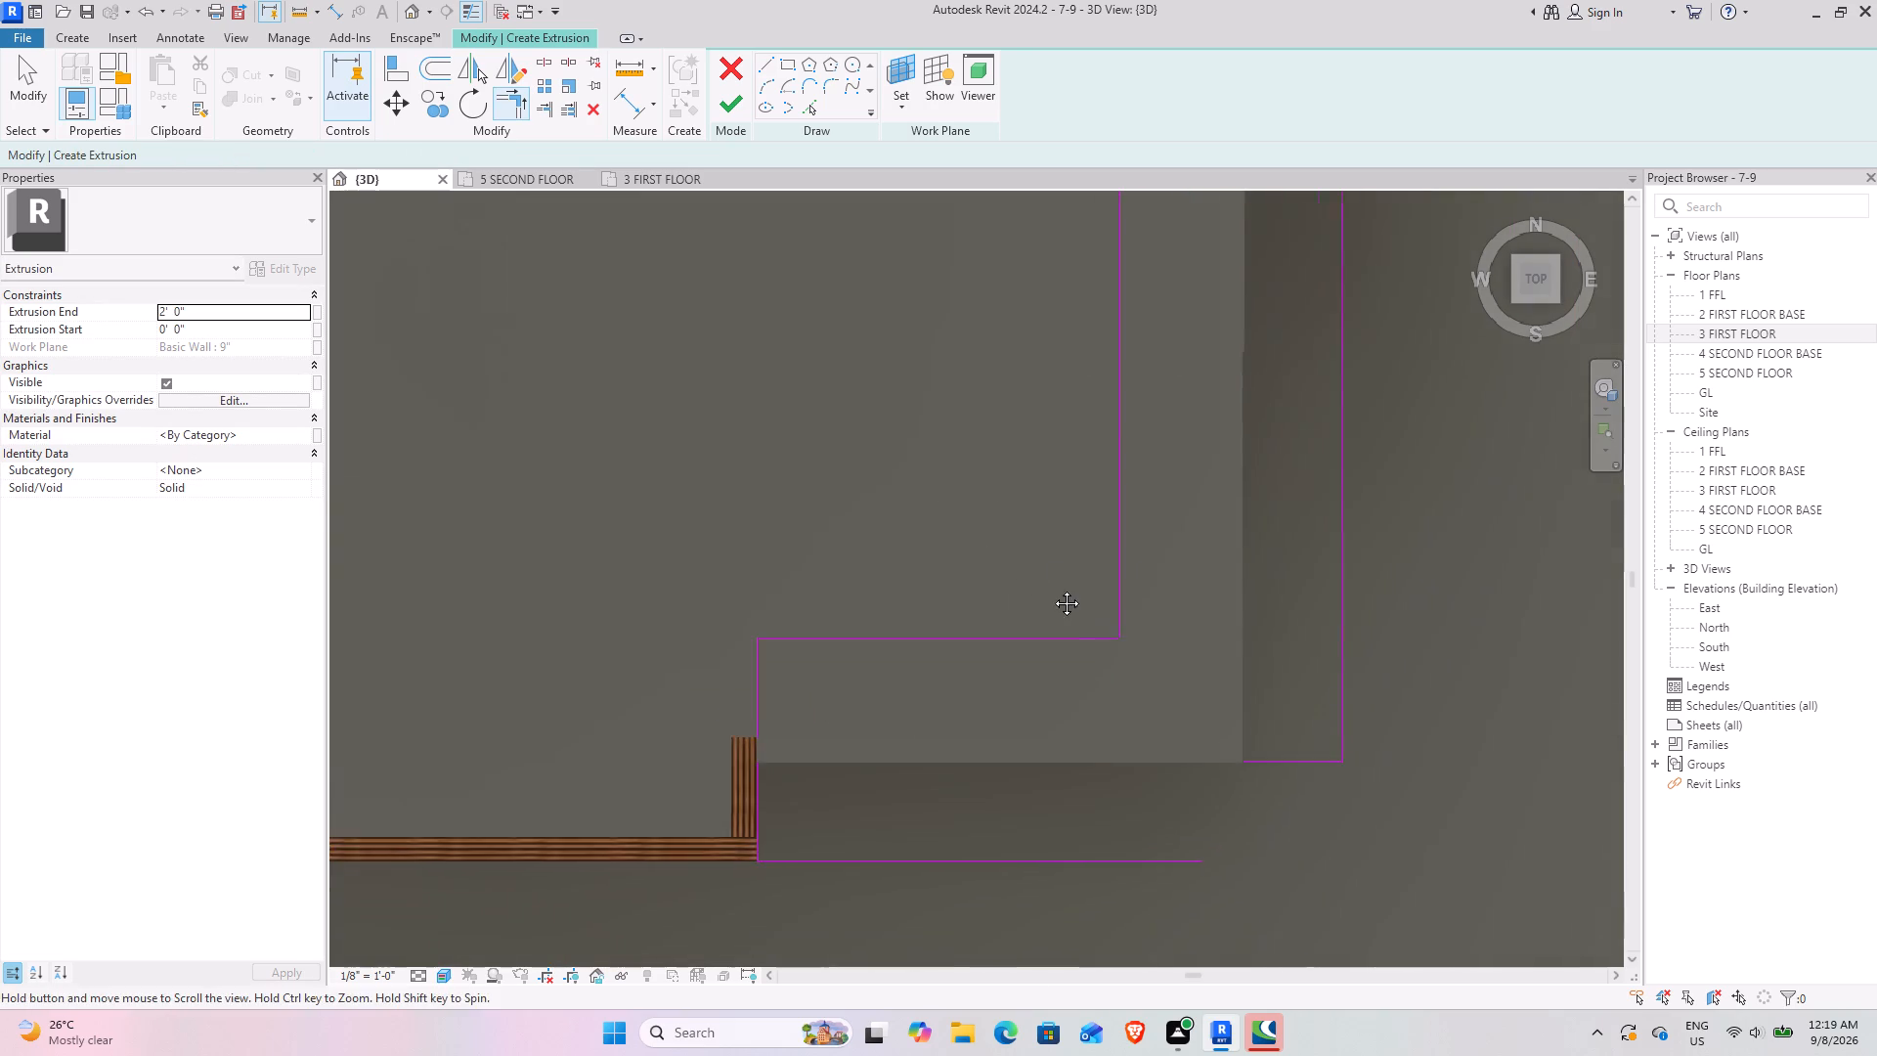
middle_click_drag(1052, 589, 959, 533)
left_click(1018, 809)
left_click(1010, 793)
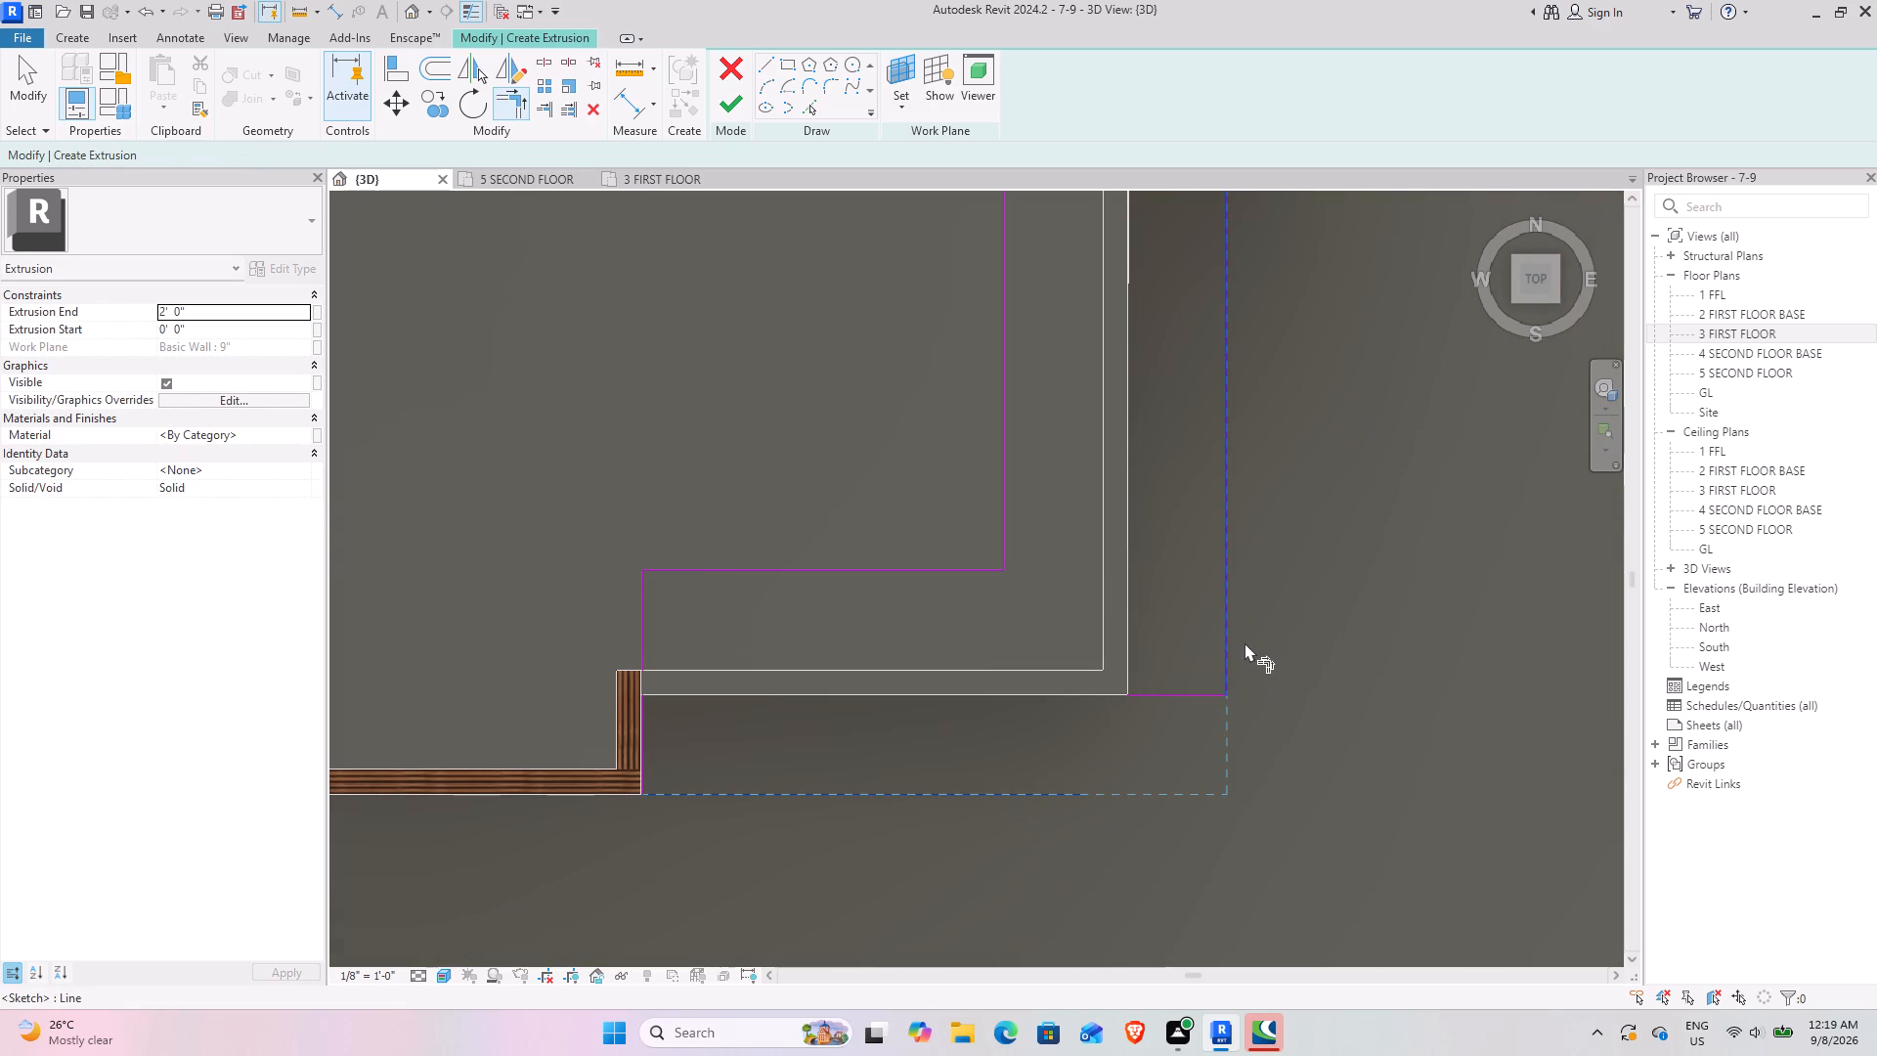
left_click(1221, 624)
key("Escape")
key("Escape")
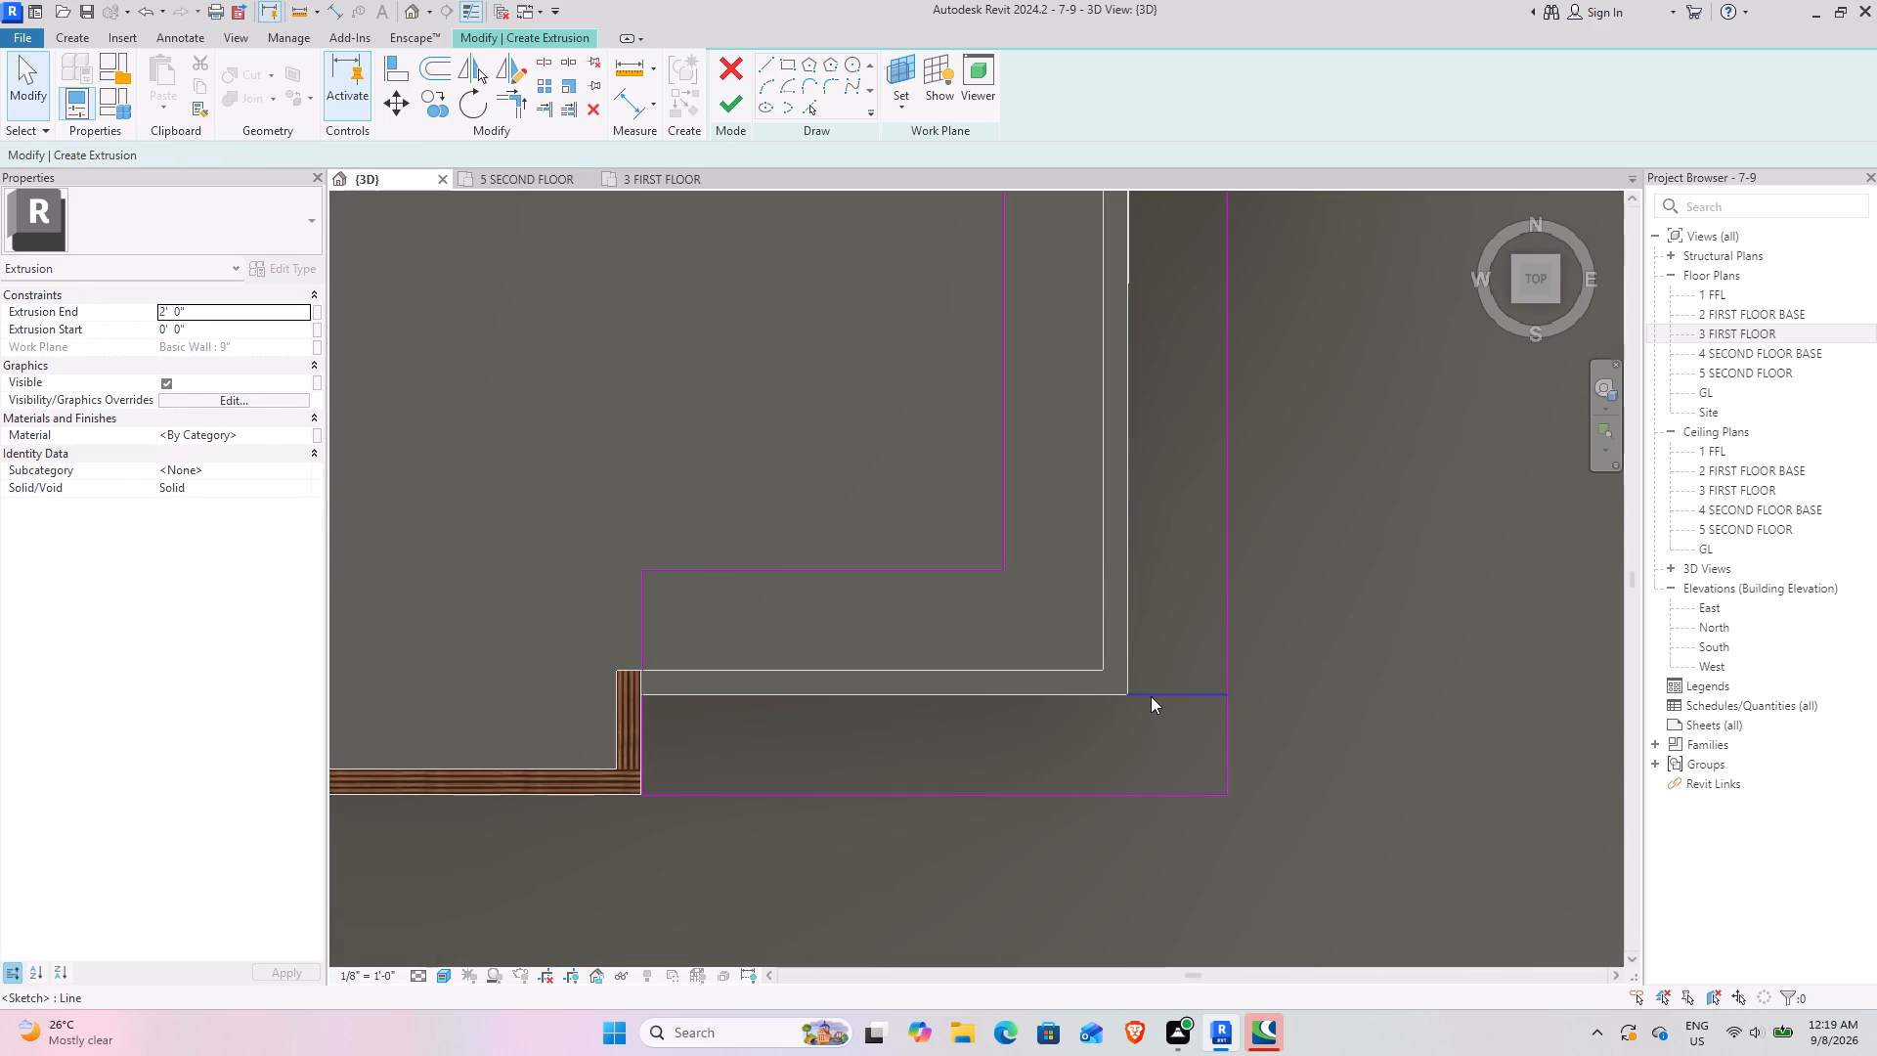
Delete the 3' helper lines at the outer wall corner and beside the timber frame.
left_click(1151, 696)
left_click(590, 109)
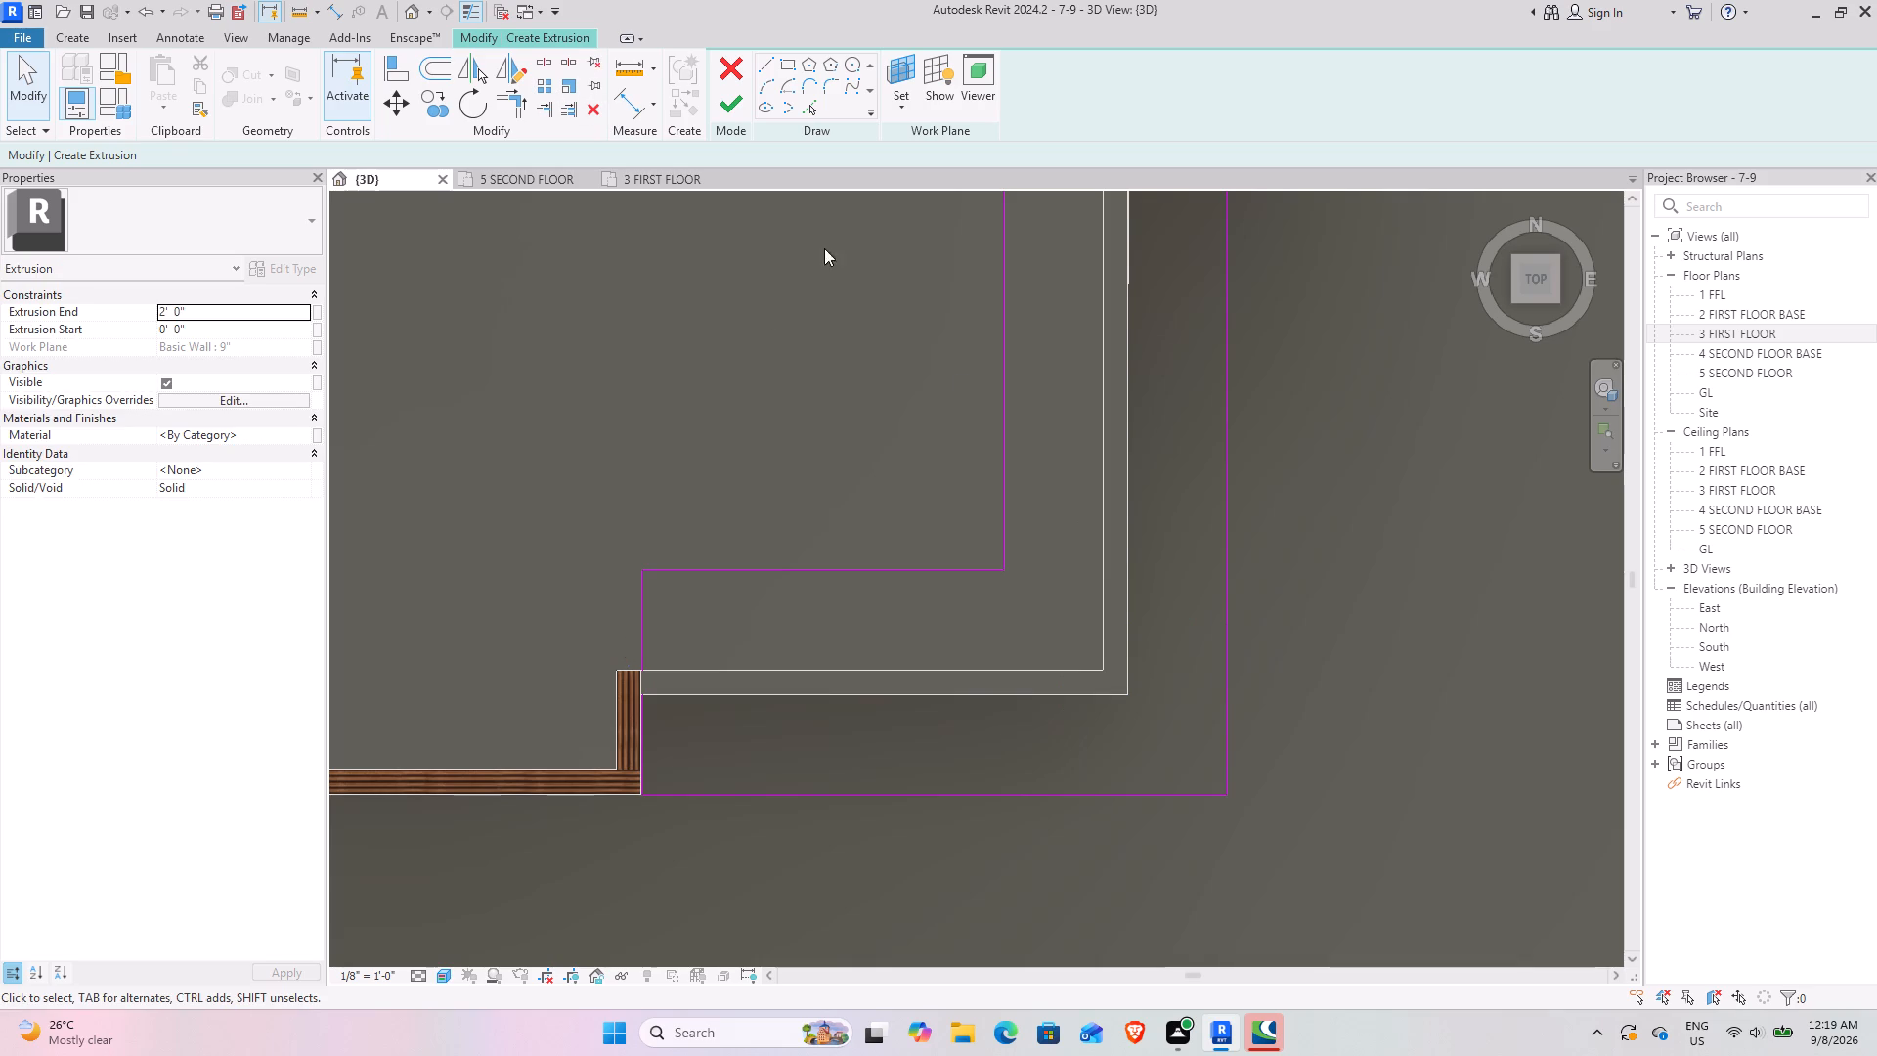
left_click(644, 708)
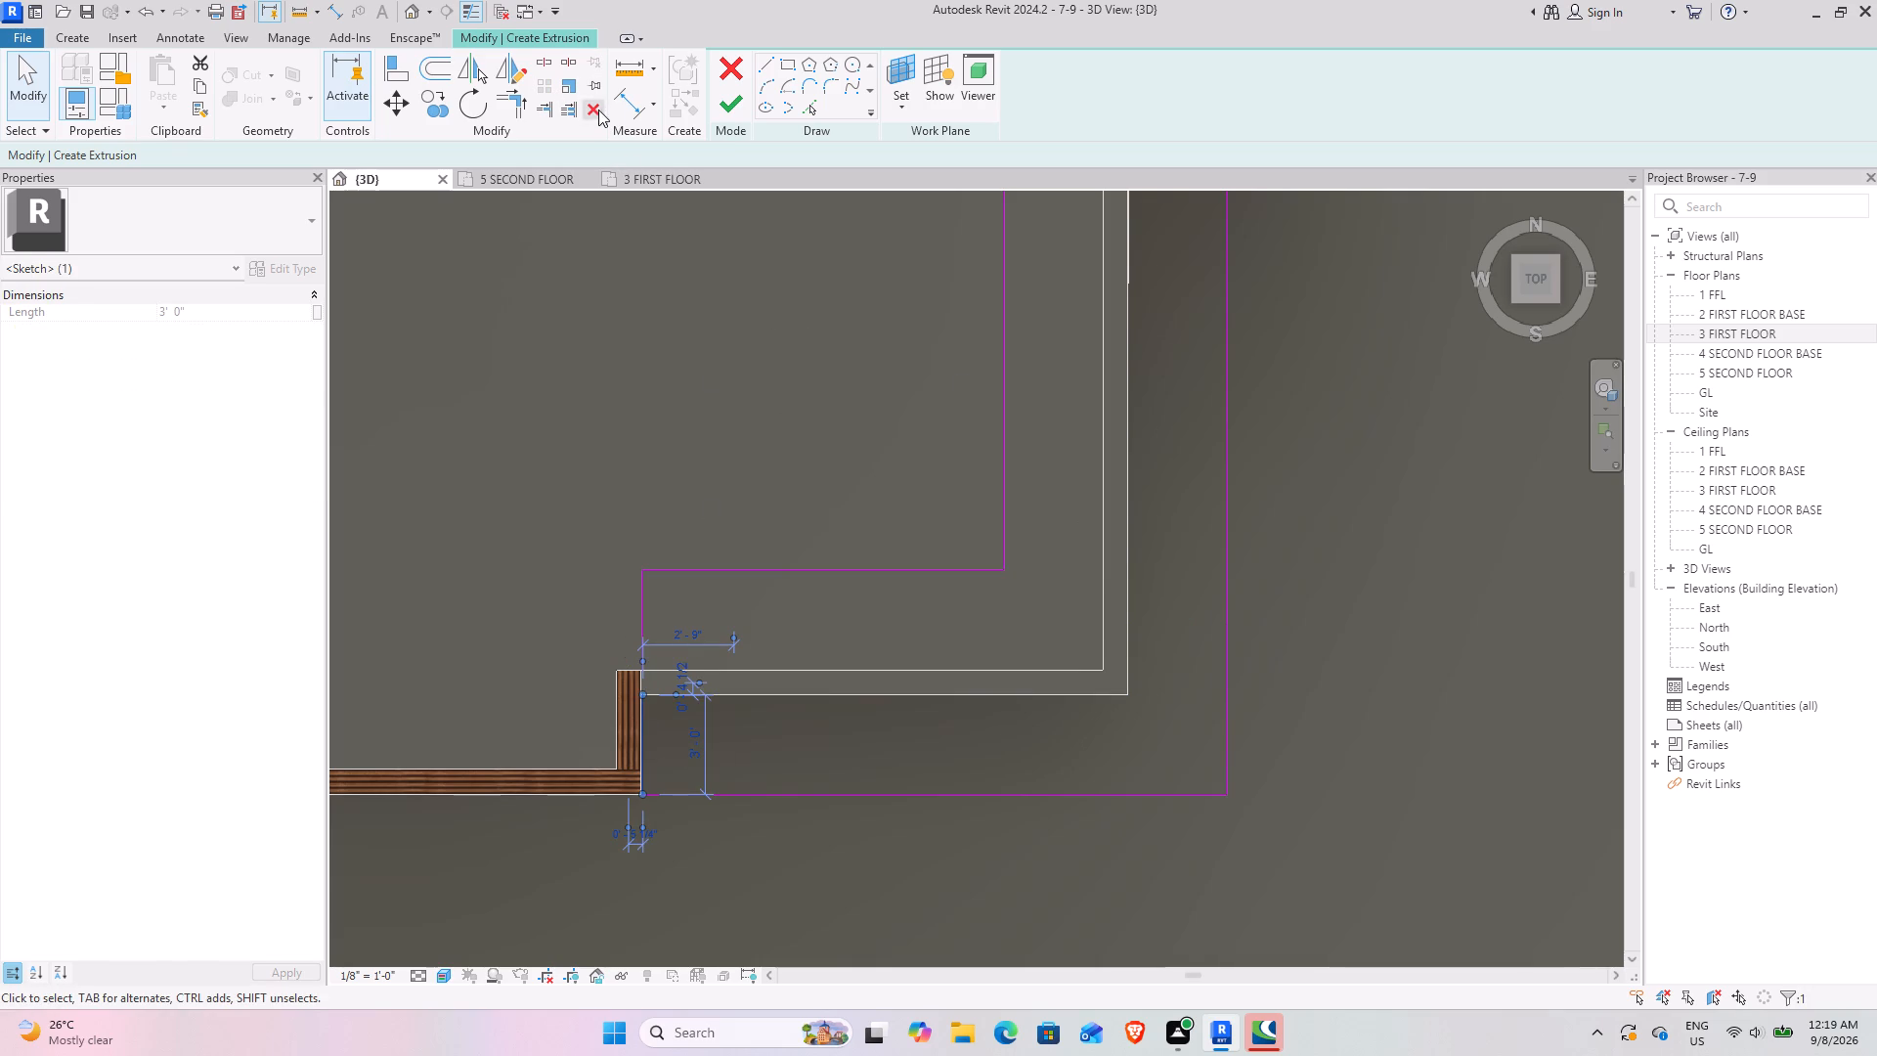
left_click(598, 105)
Trim the inner line beside the timber frame to the outer front line to close the L-shaped outline.
left_click(525, 112)
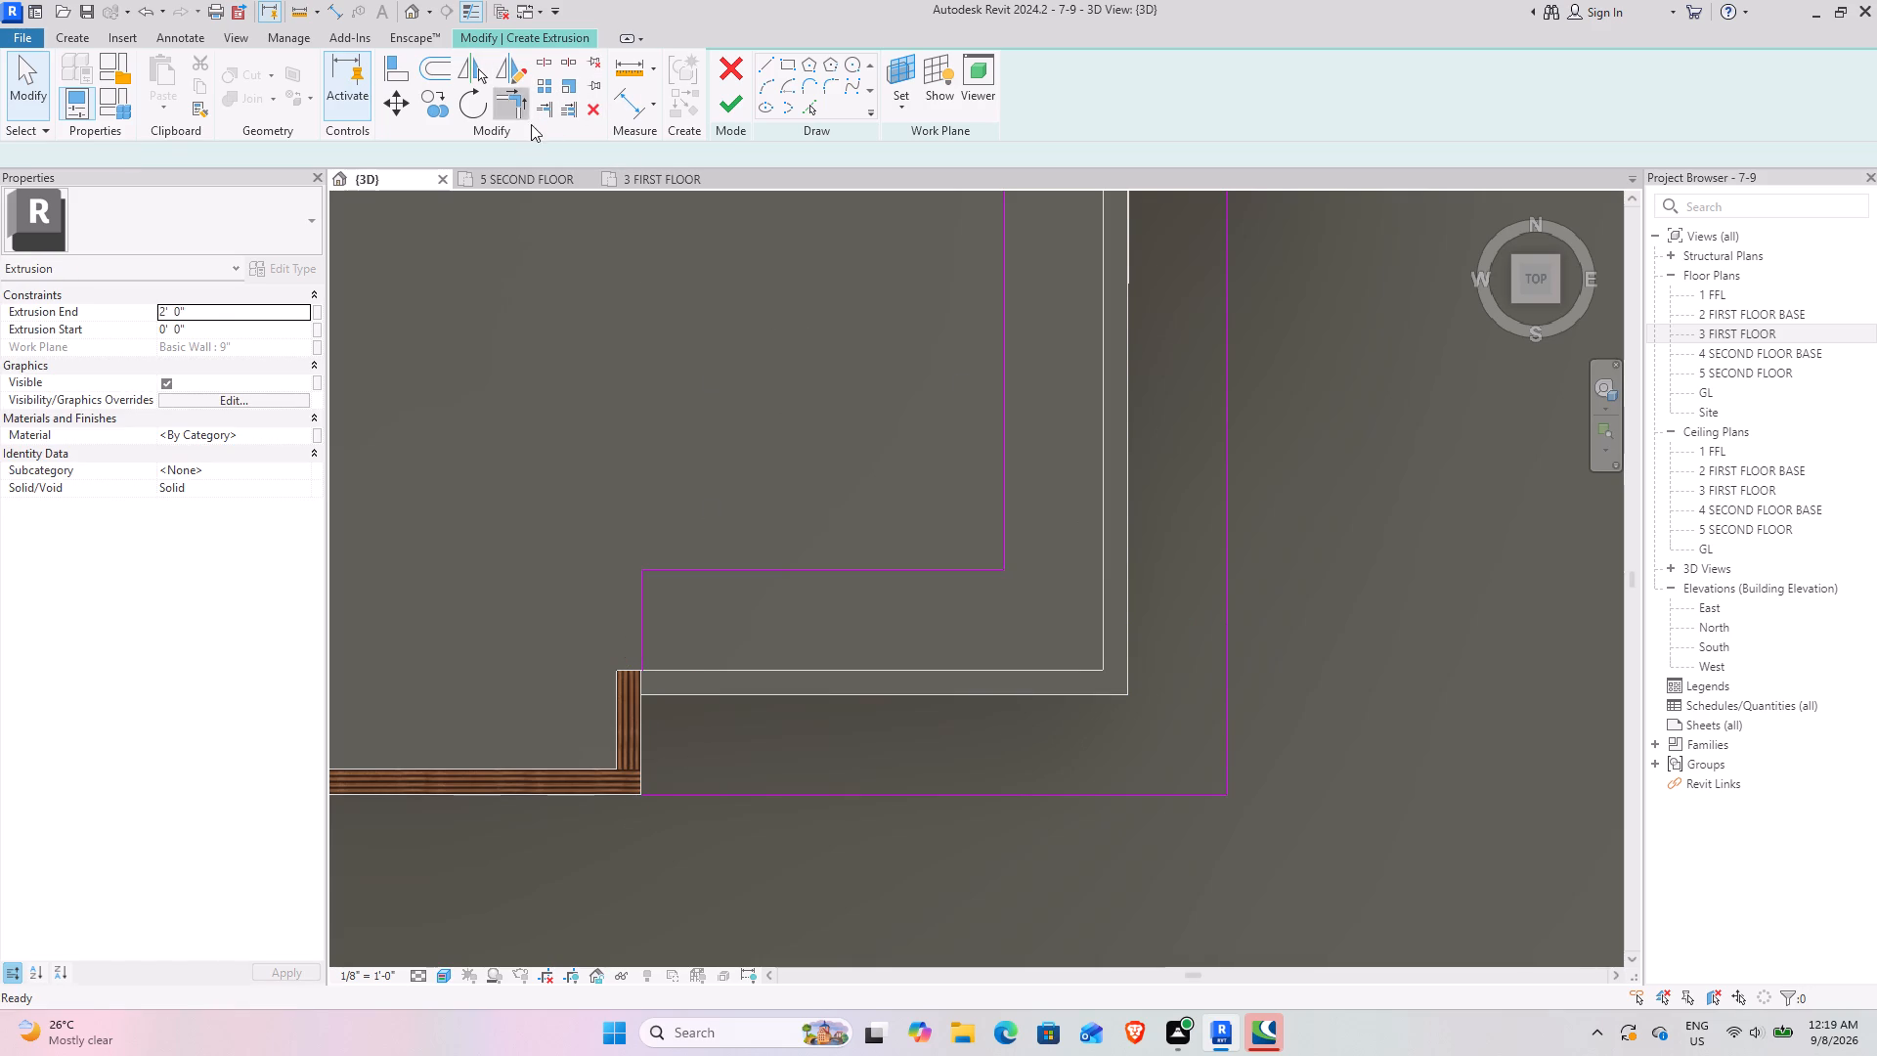
left_click(642, 634)
left_click(732, 795)
scroll(739, 739, "down", 5)
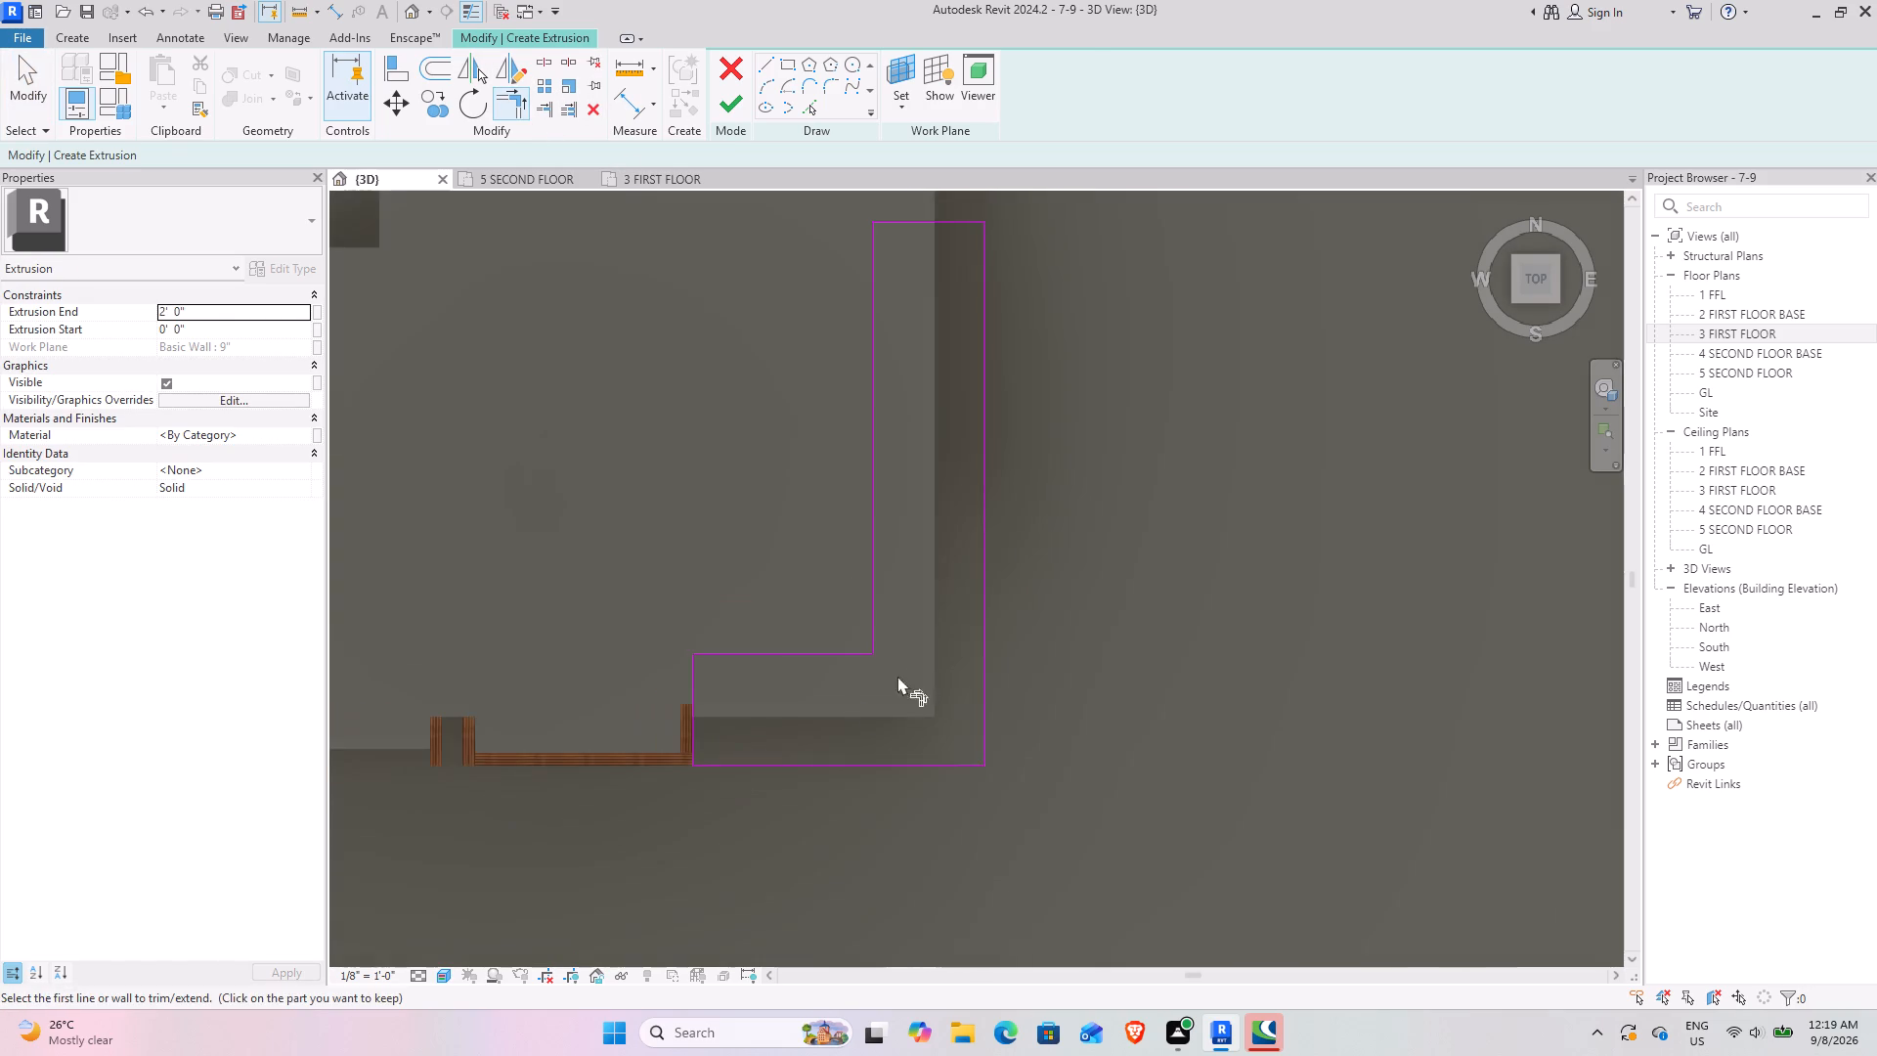
middle_click_drag(909, 665, 776, 702)
key("Escape")
key("Escape")
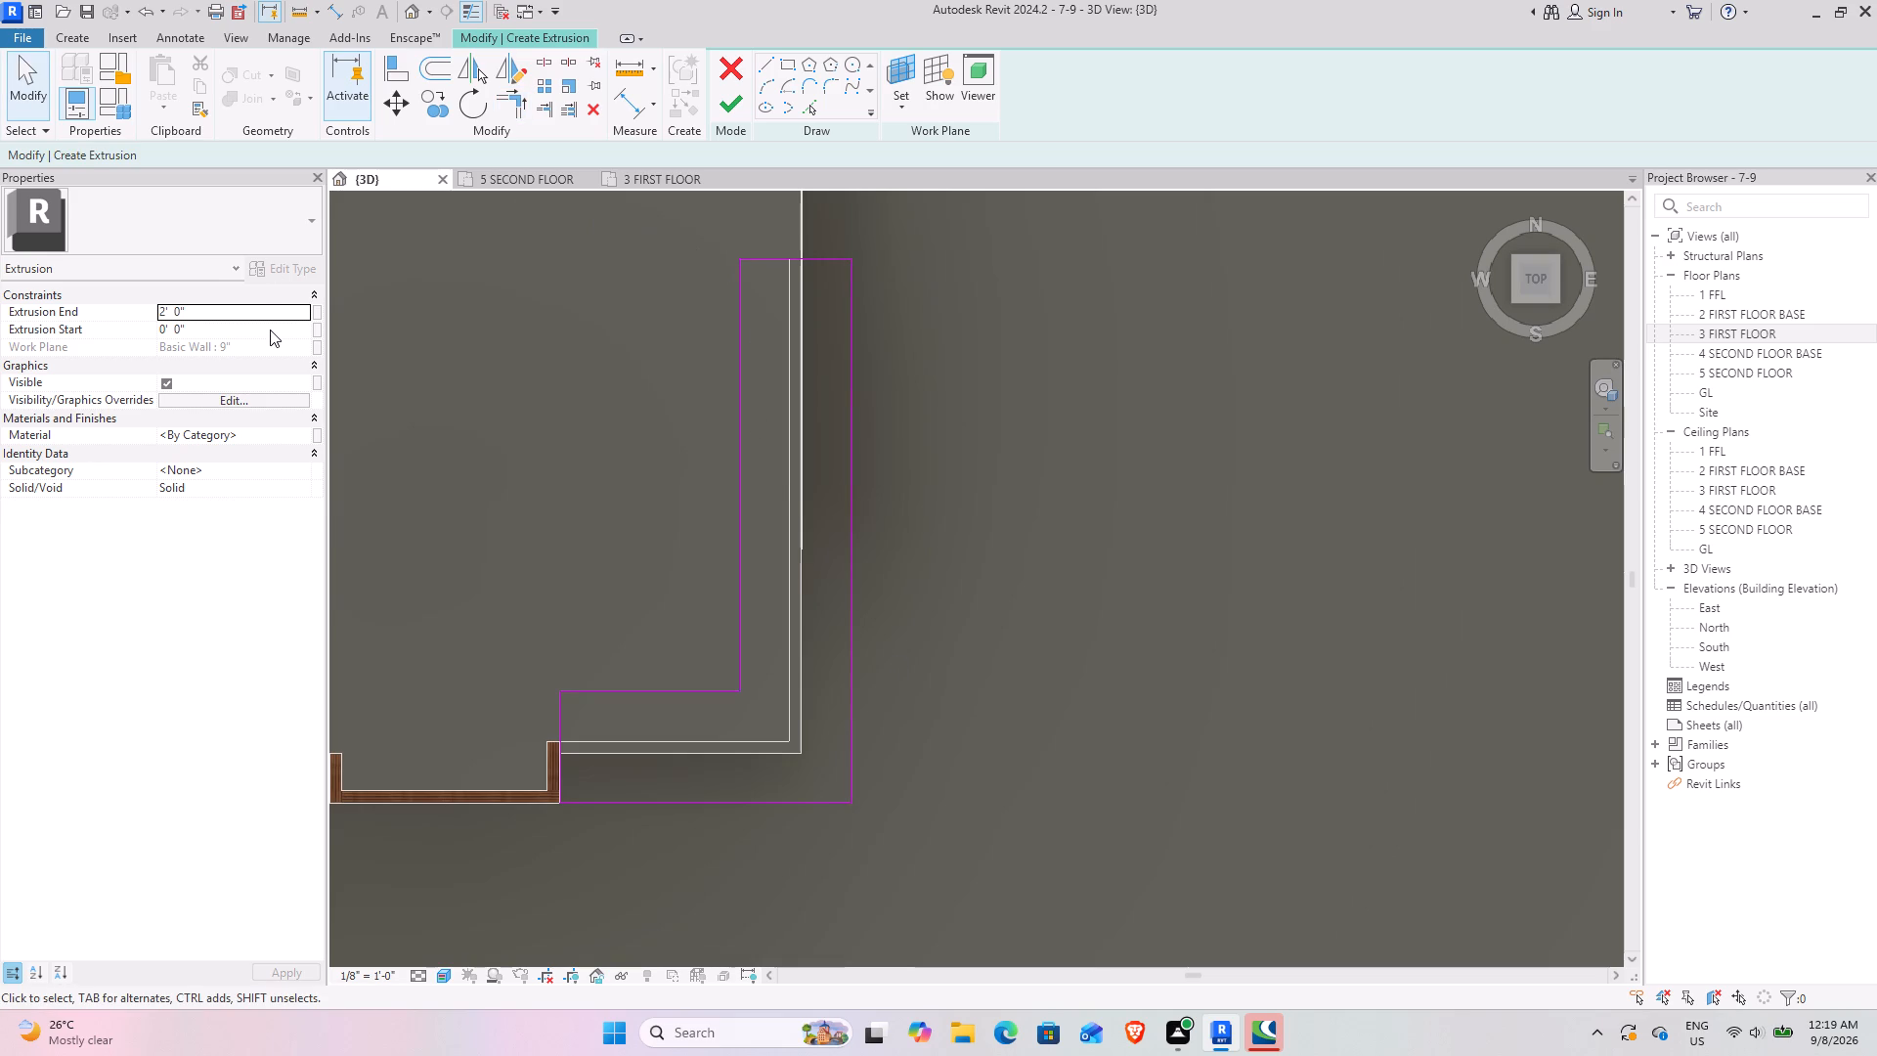
Set the L-shaped outline's extrusion end to 6" and finish the extrusion sketch.
left_click(262, 309)
type("6\"")
key("Return")
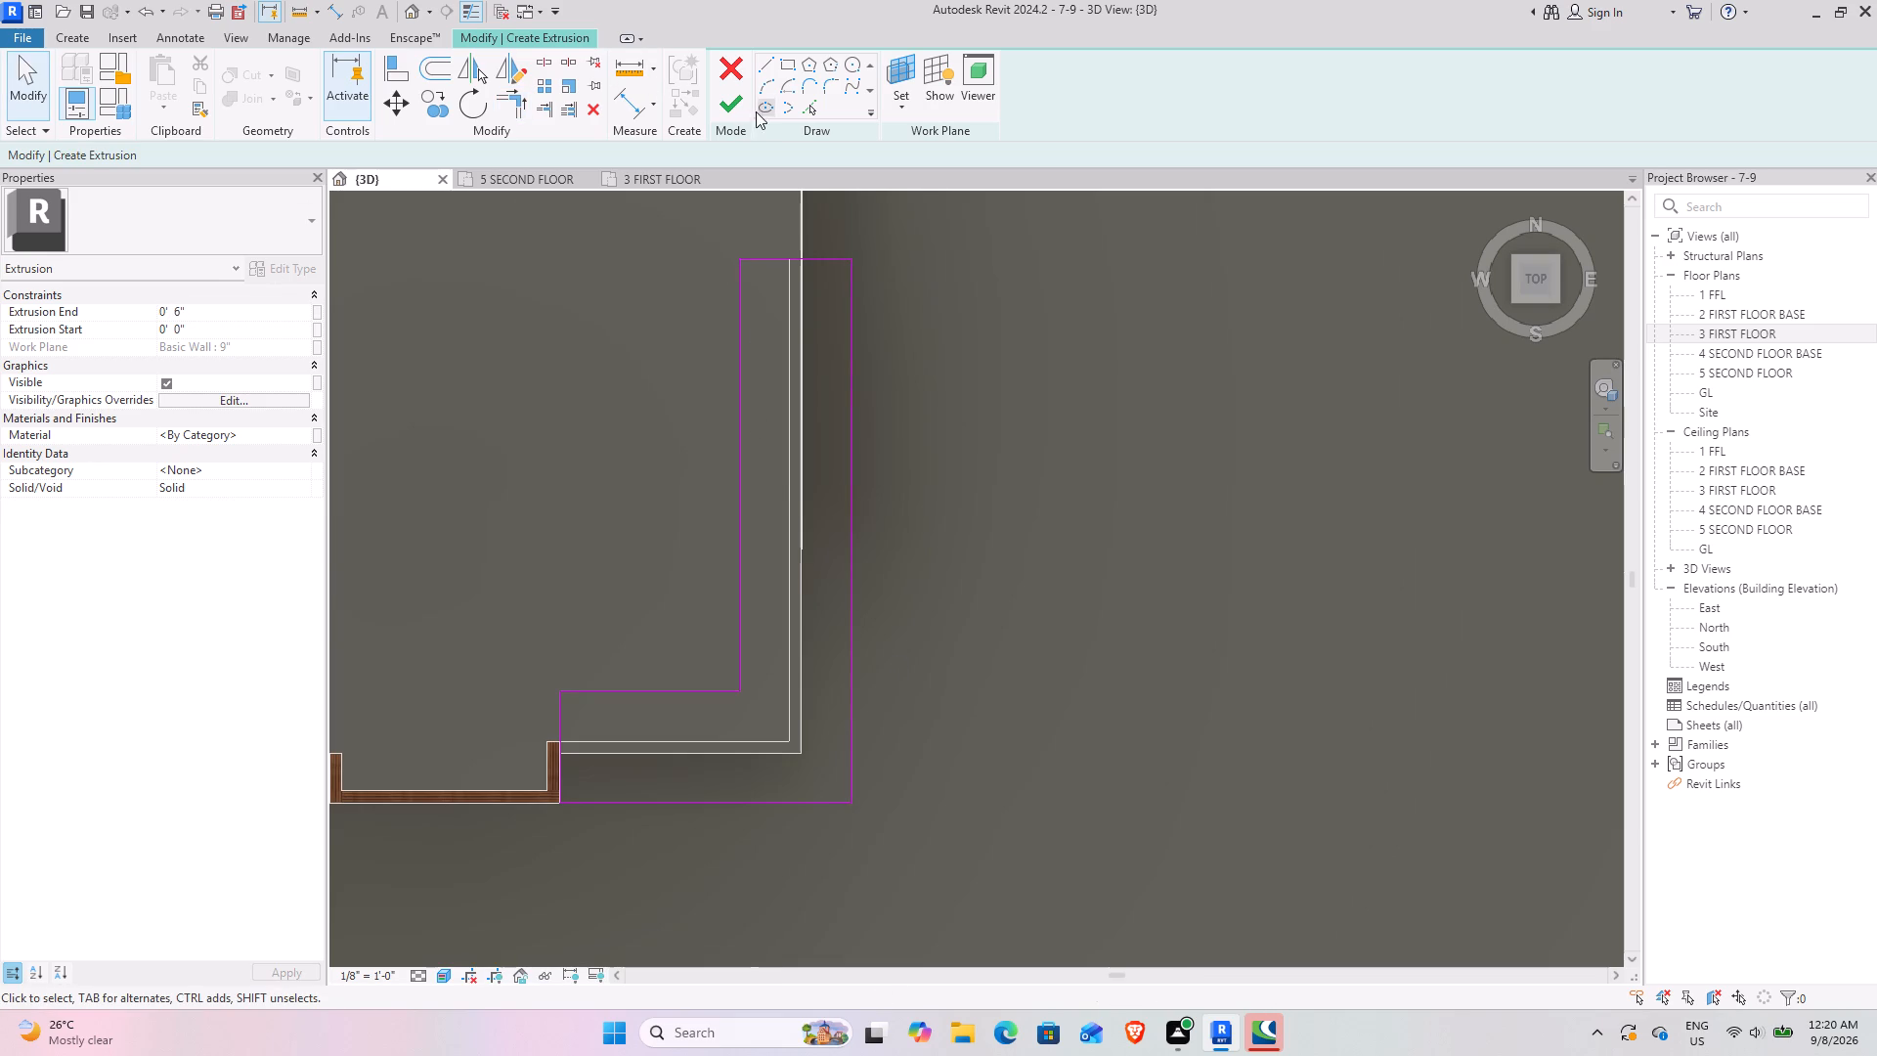
left_click(732, 102)
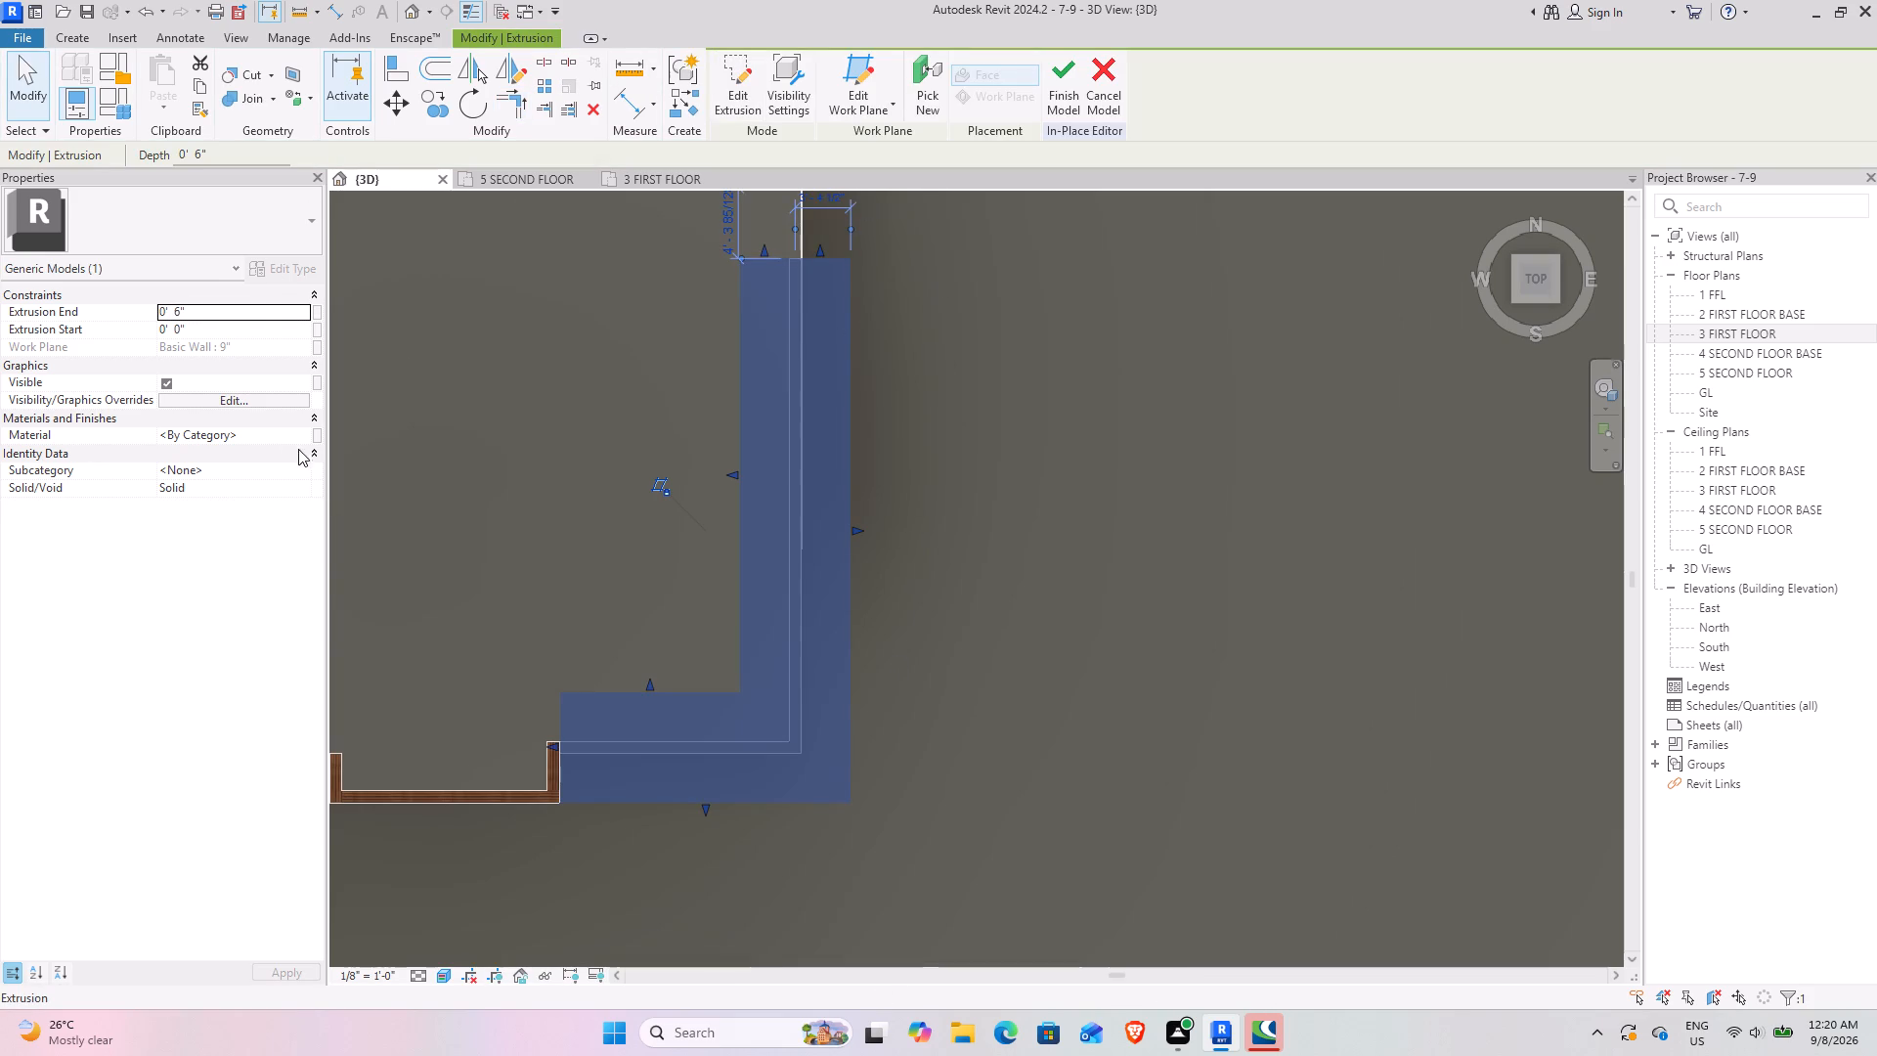
Assign the Topo cama material to the L-shaped extrusion.
left_click(308, 433)
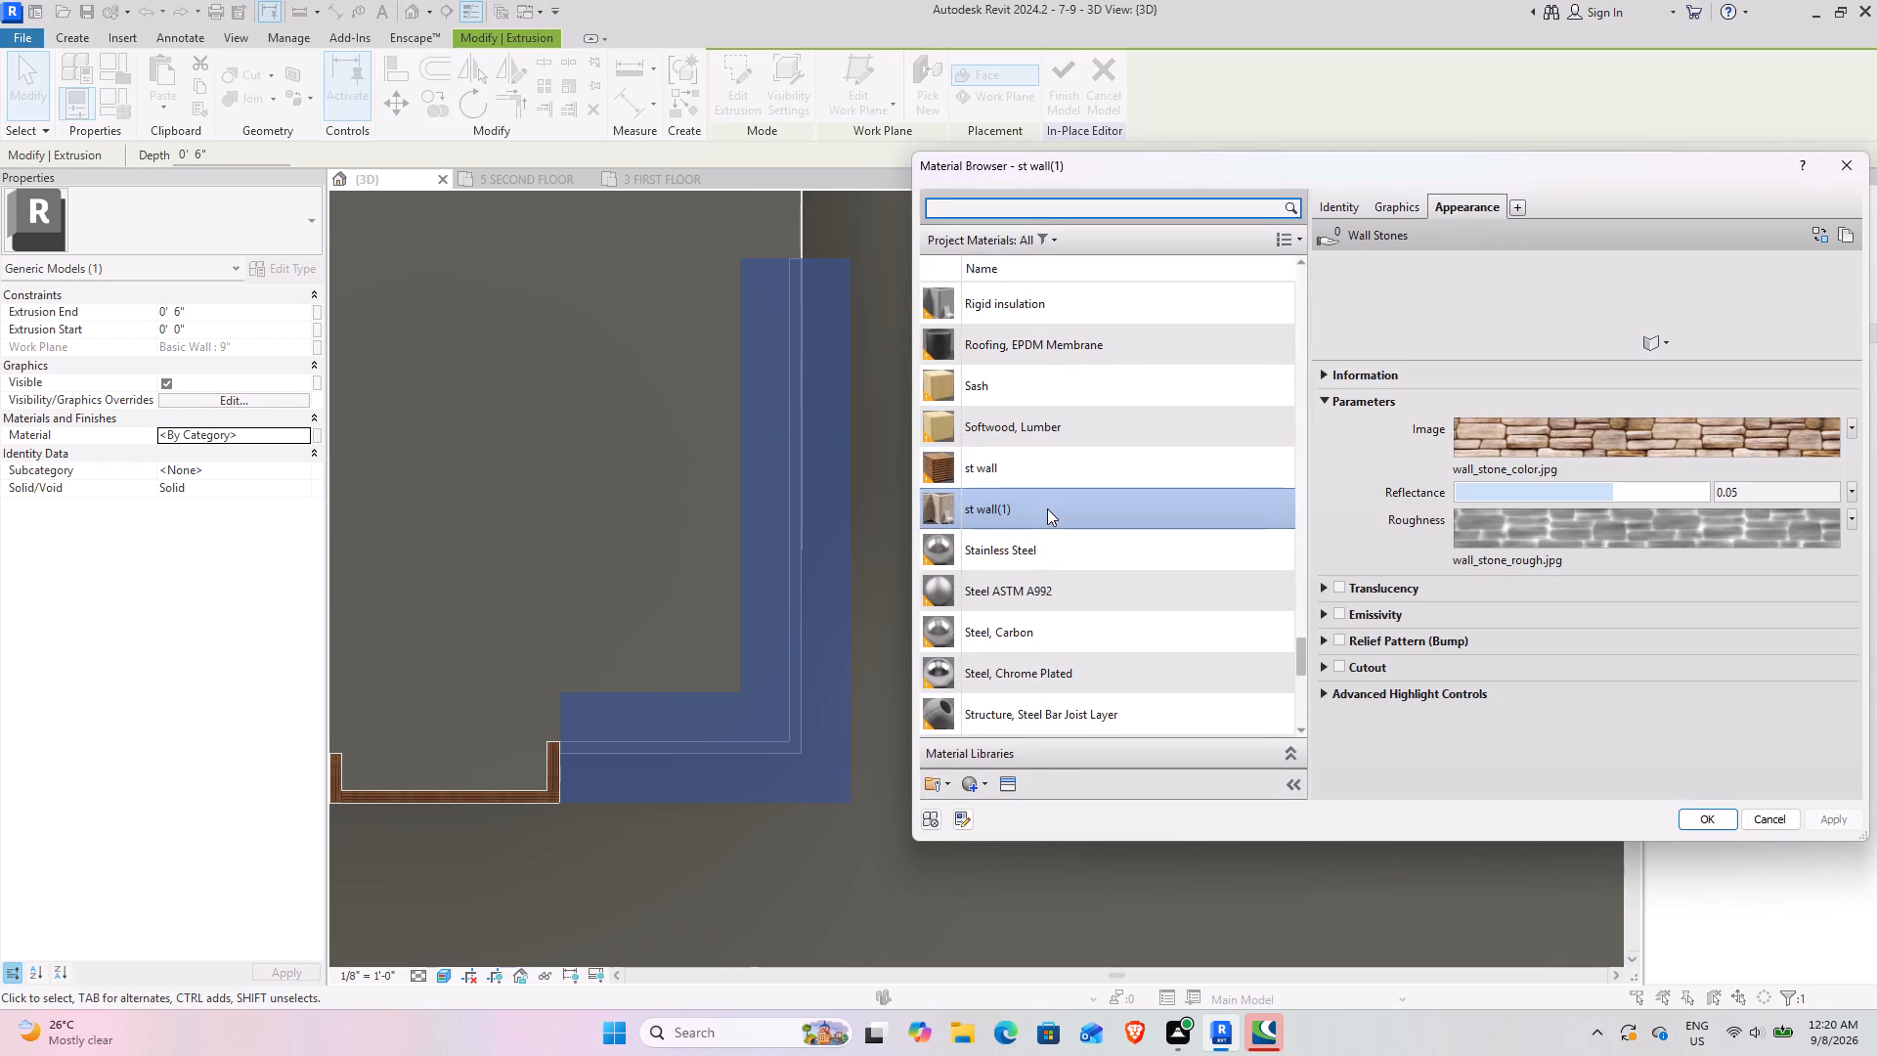
left_click(1077, 468)
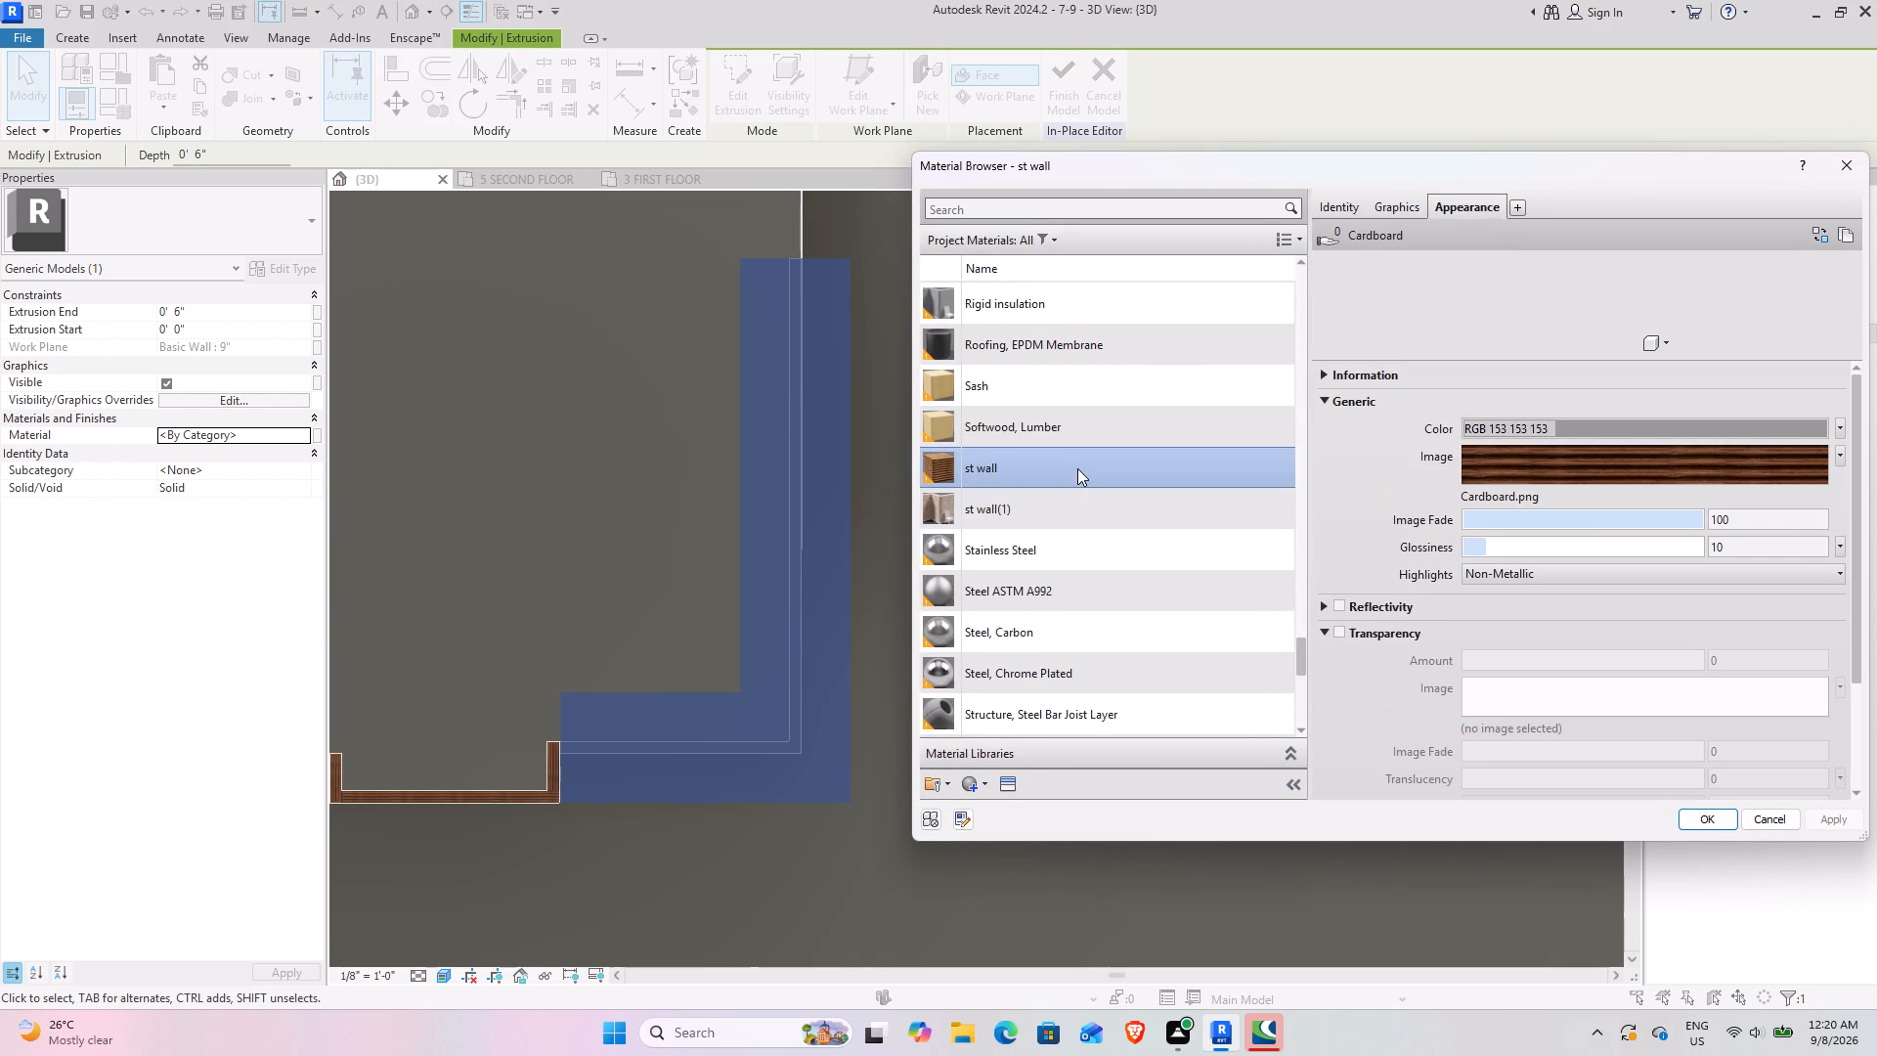
left_click(1113, 432)
left_click(1124, 403)
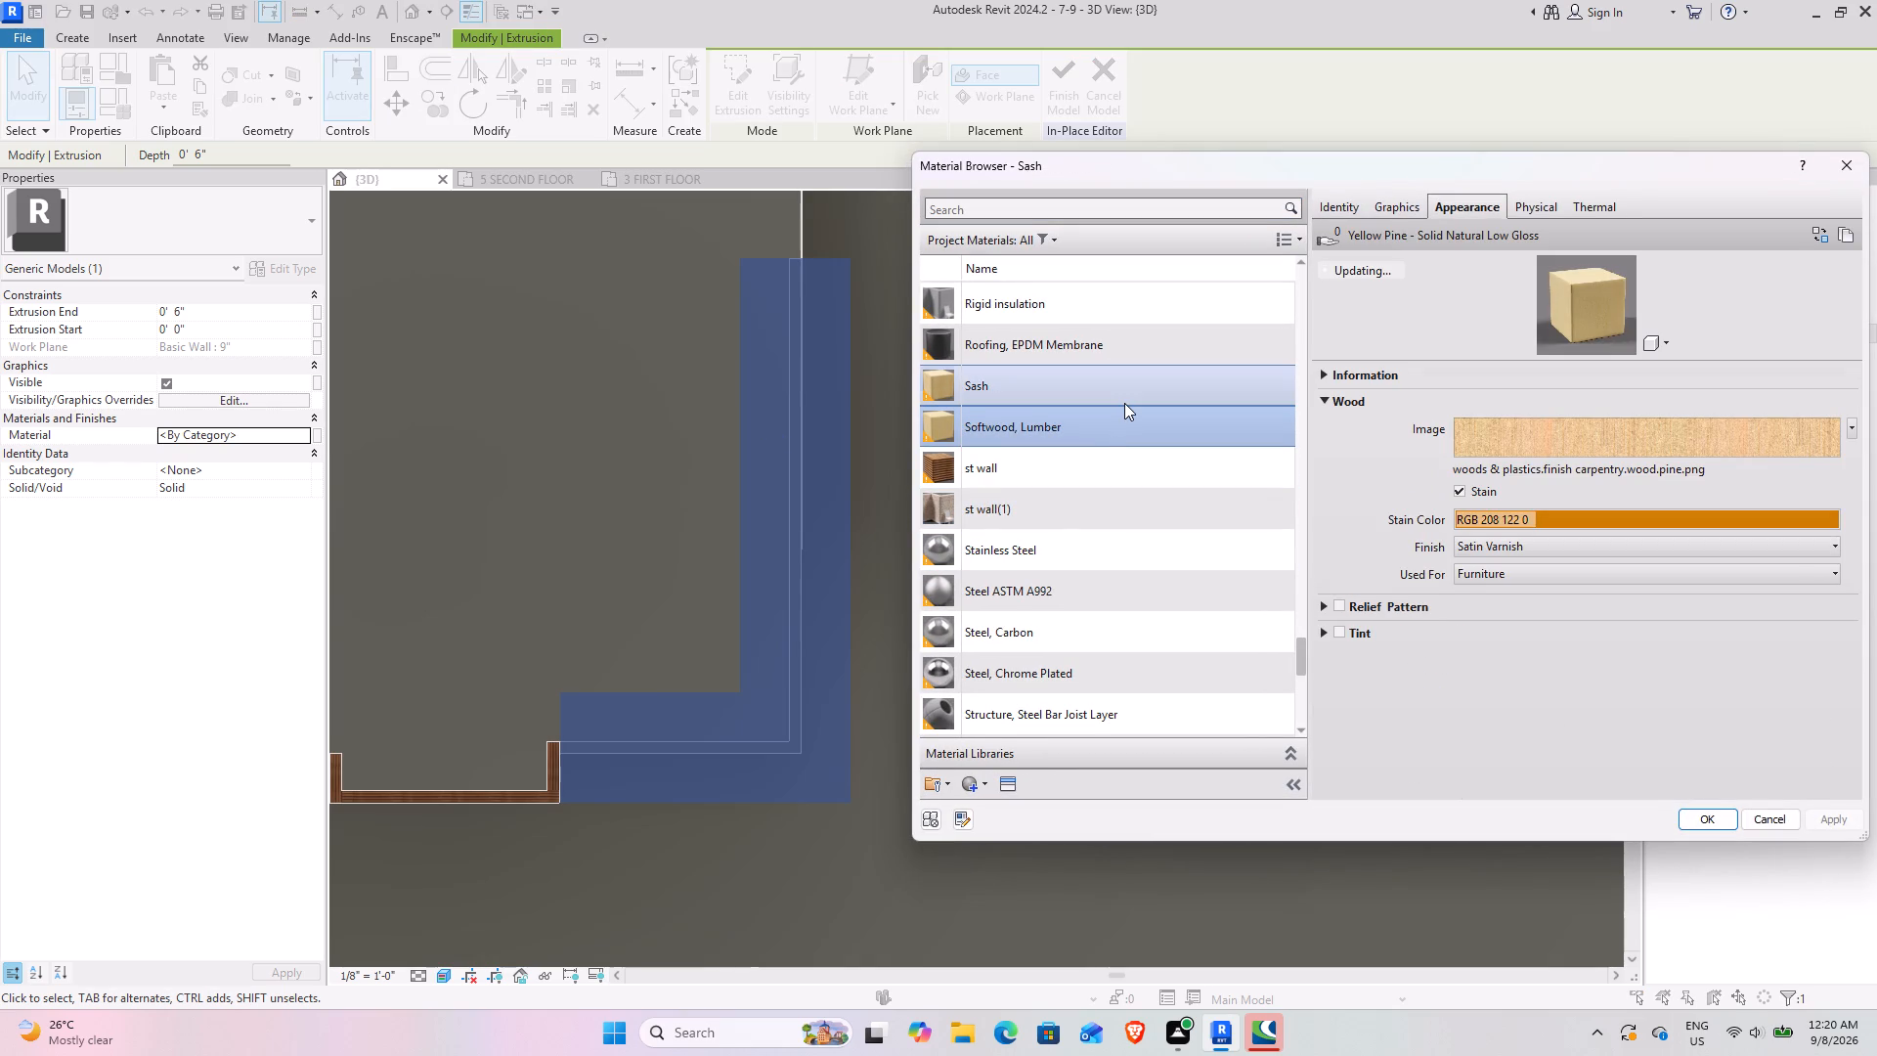
scroll(1128, 402, "down", 4)
left_click(1064, 414)
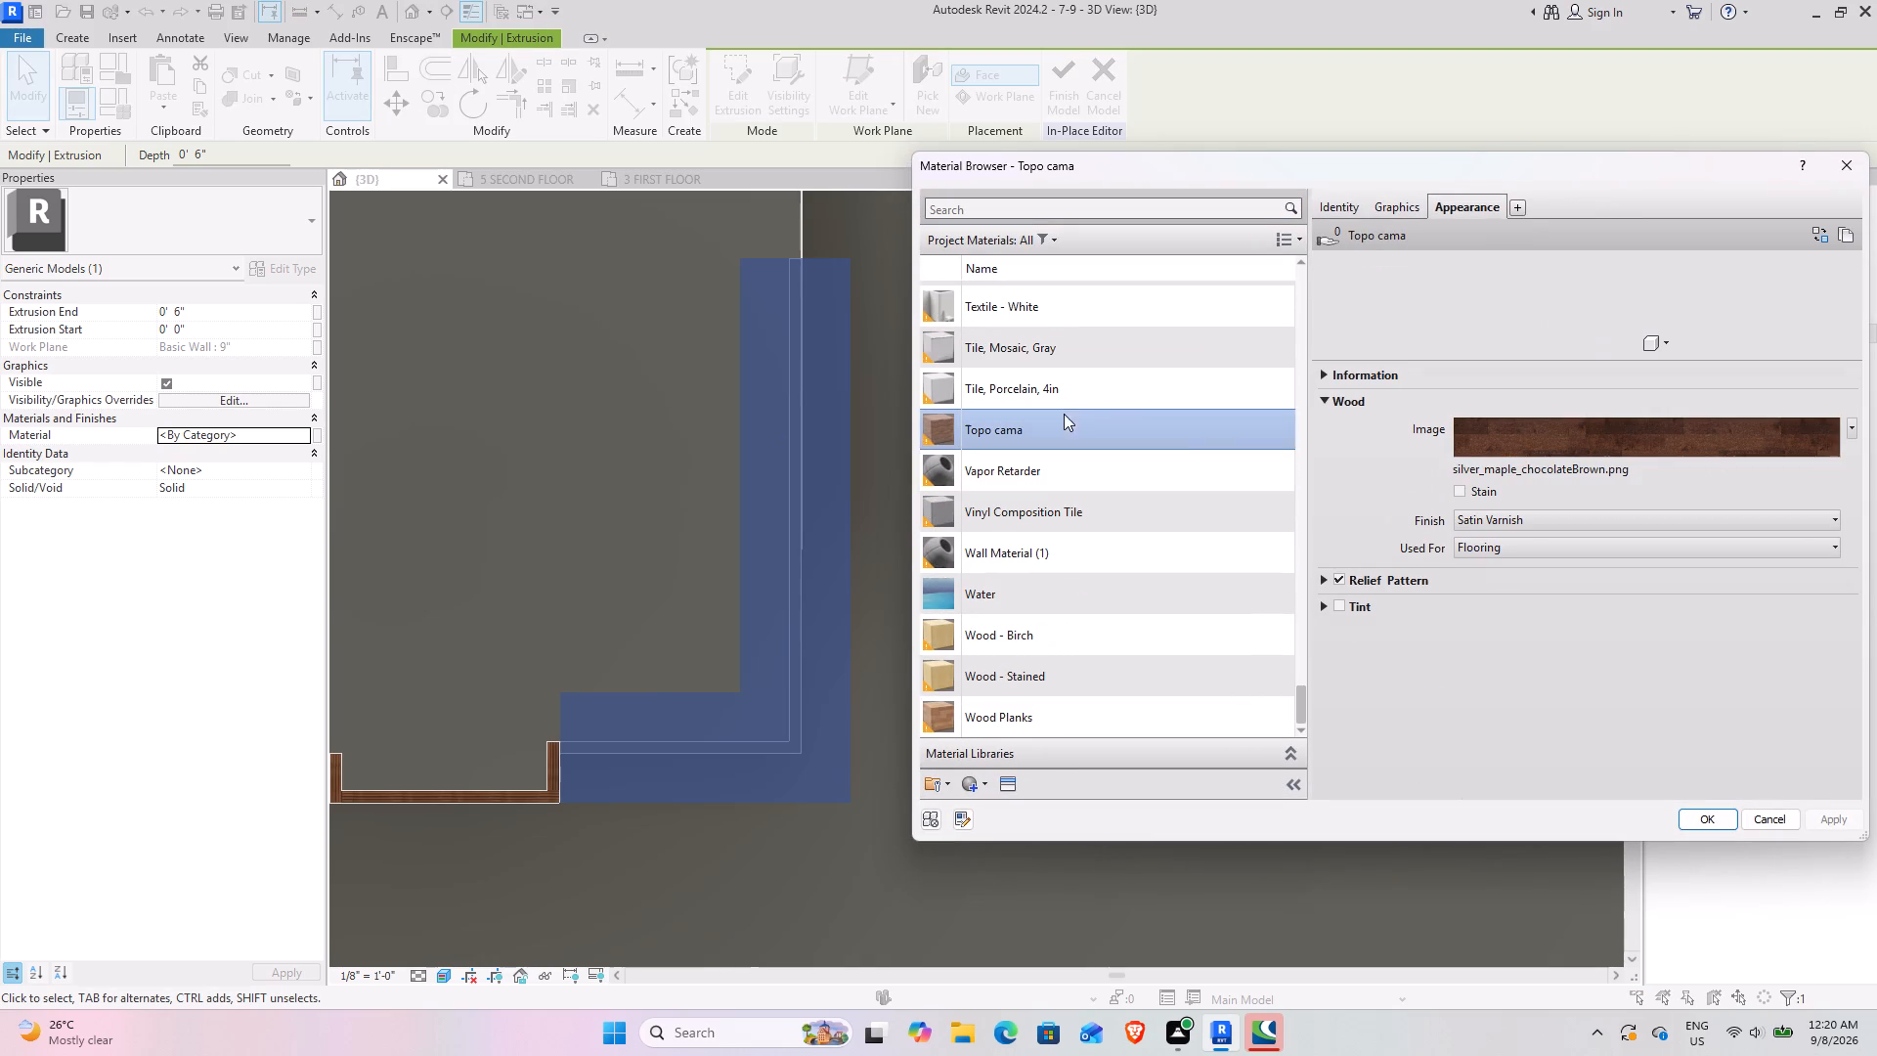
left_click(1714, 821)
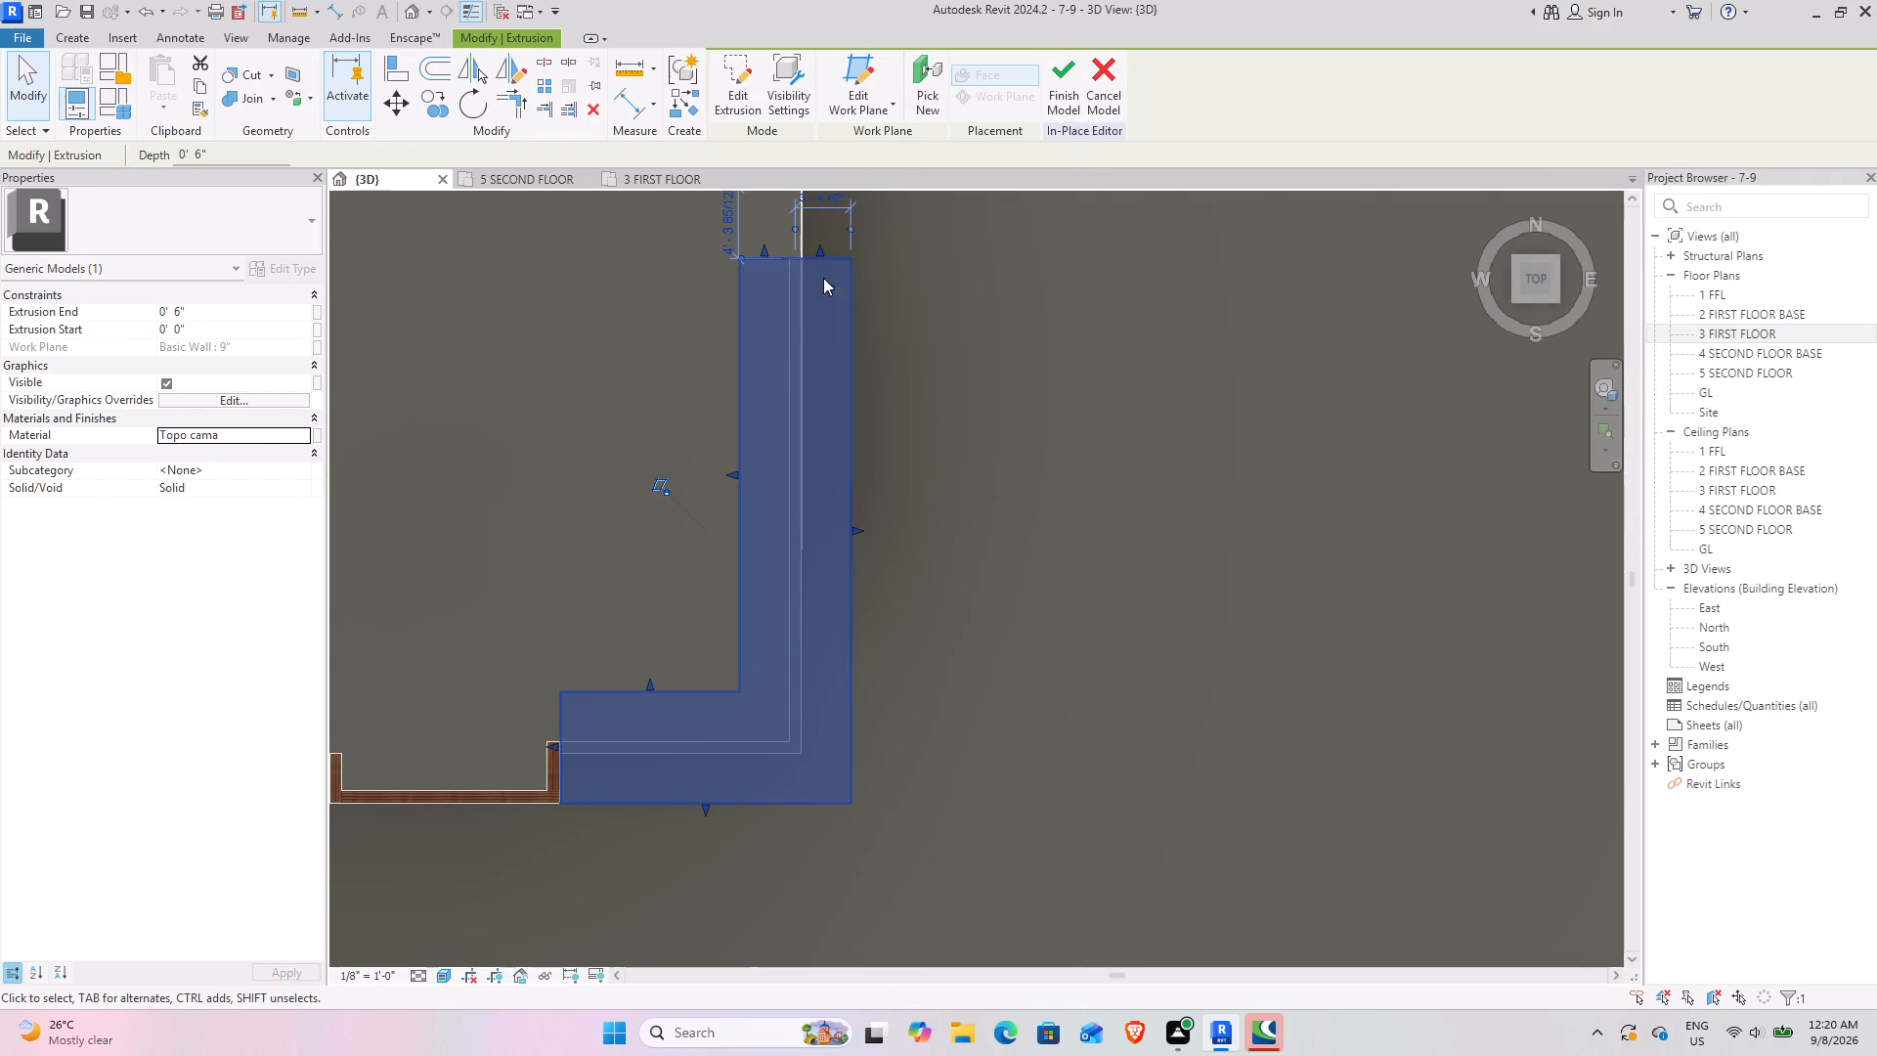
Check the graphics settings of the Topo cama material and finish the in-place model.
left_click(303, 426)
left_click(285, 418)
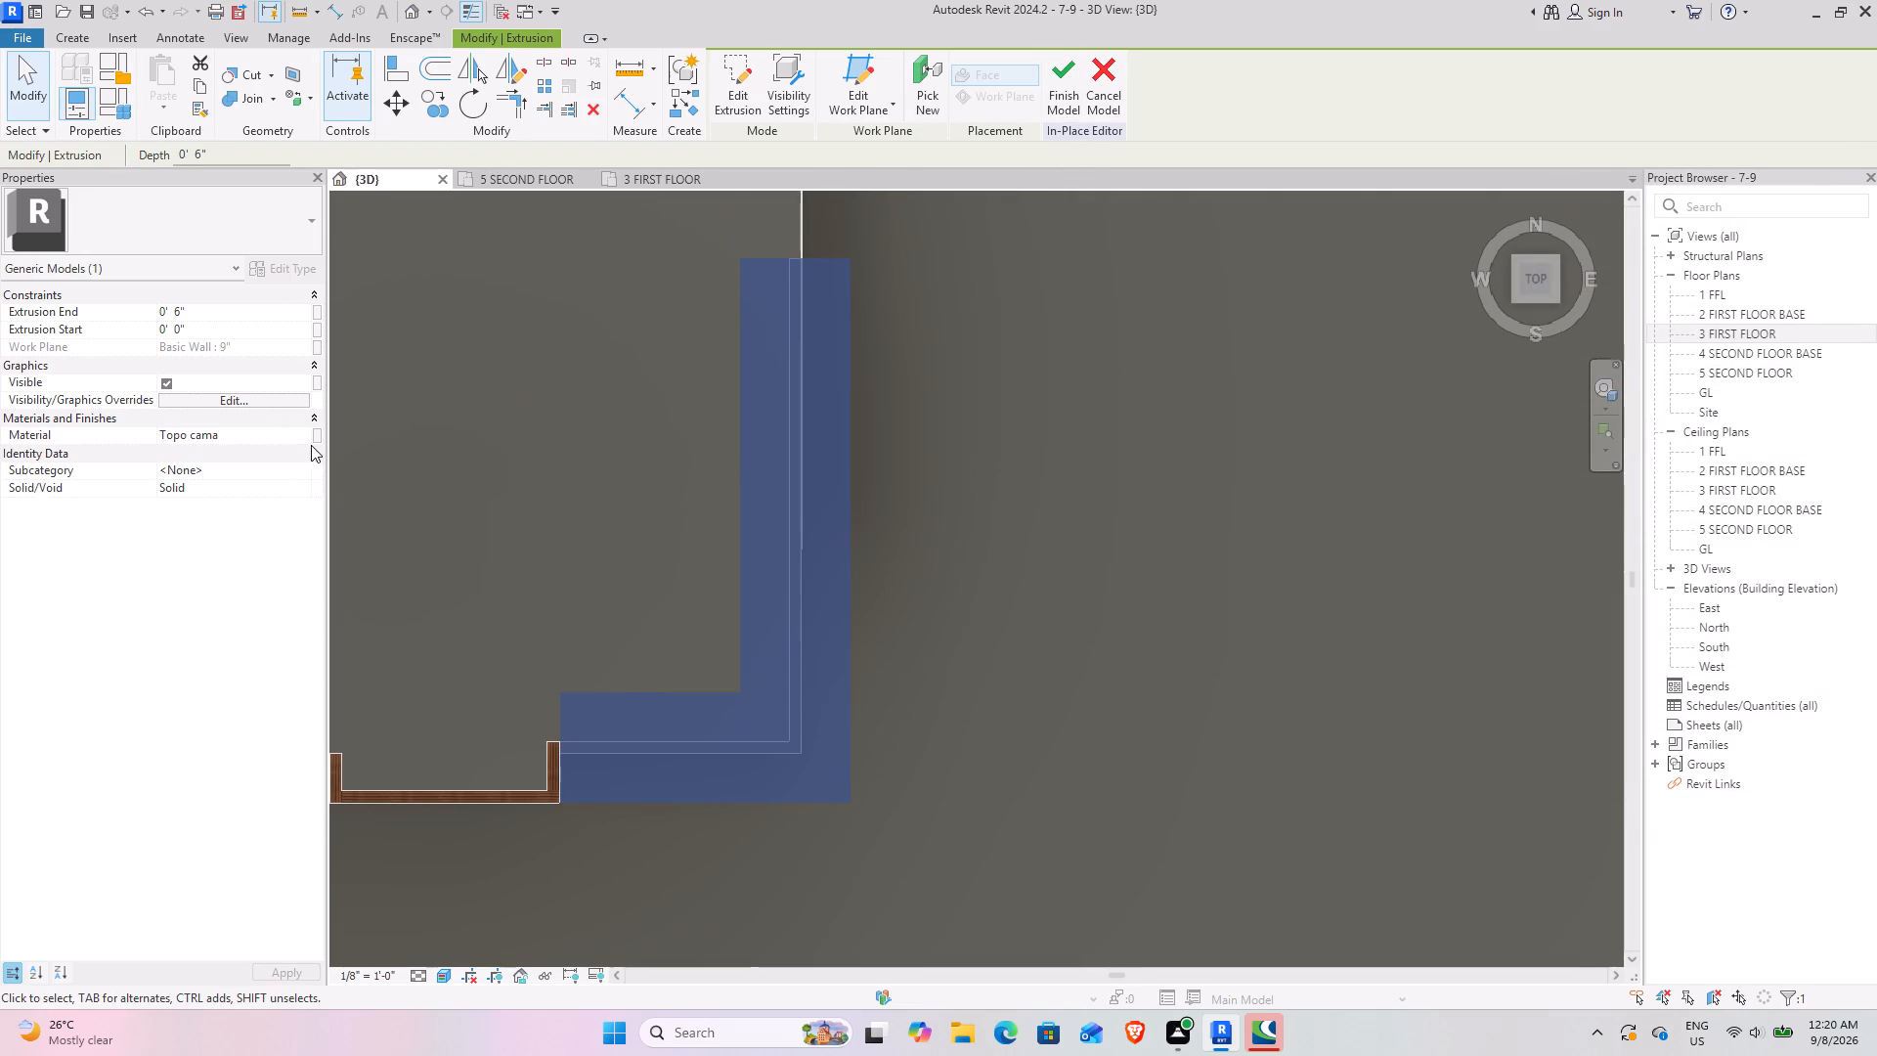
left_click(304, 431)
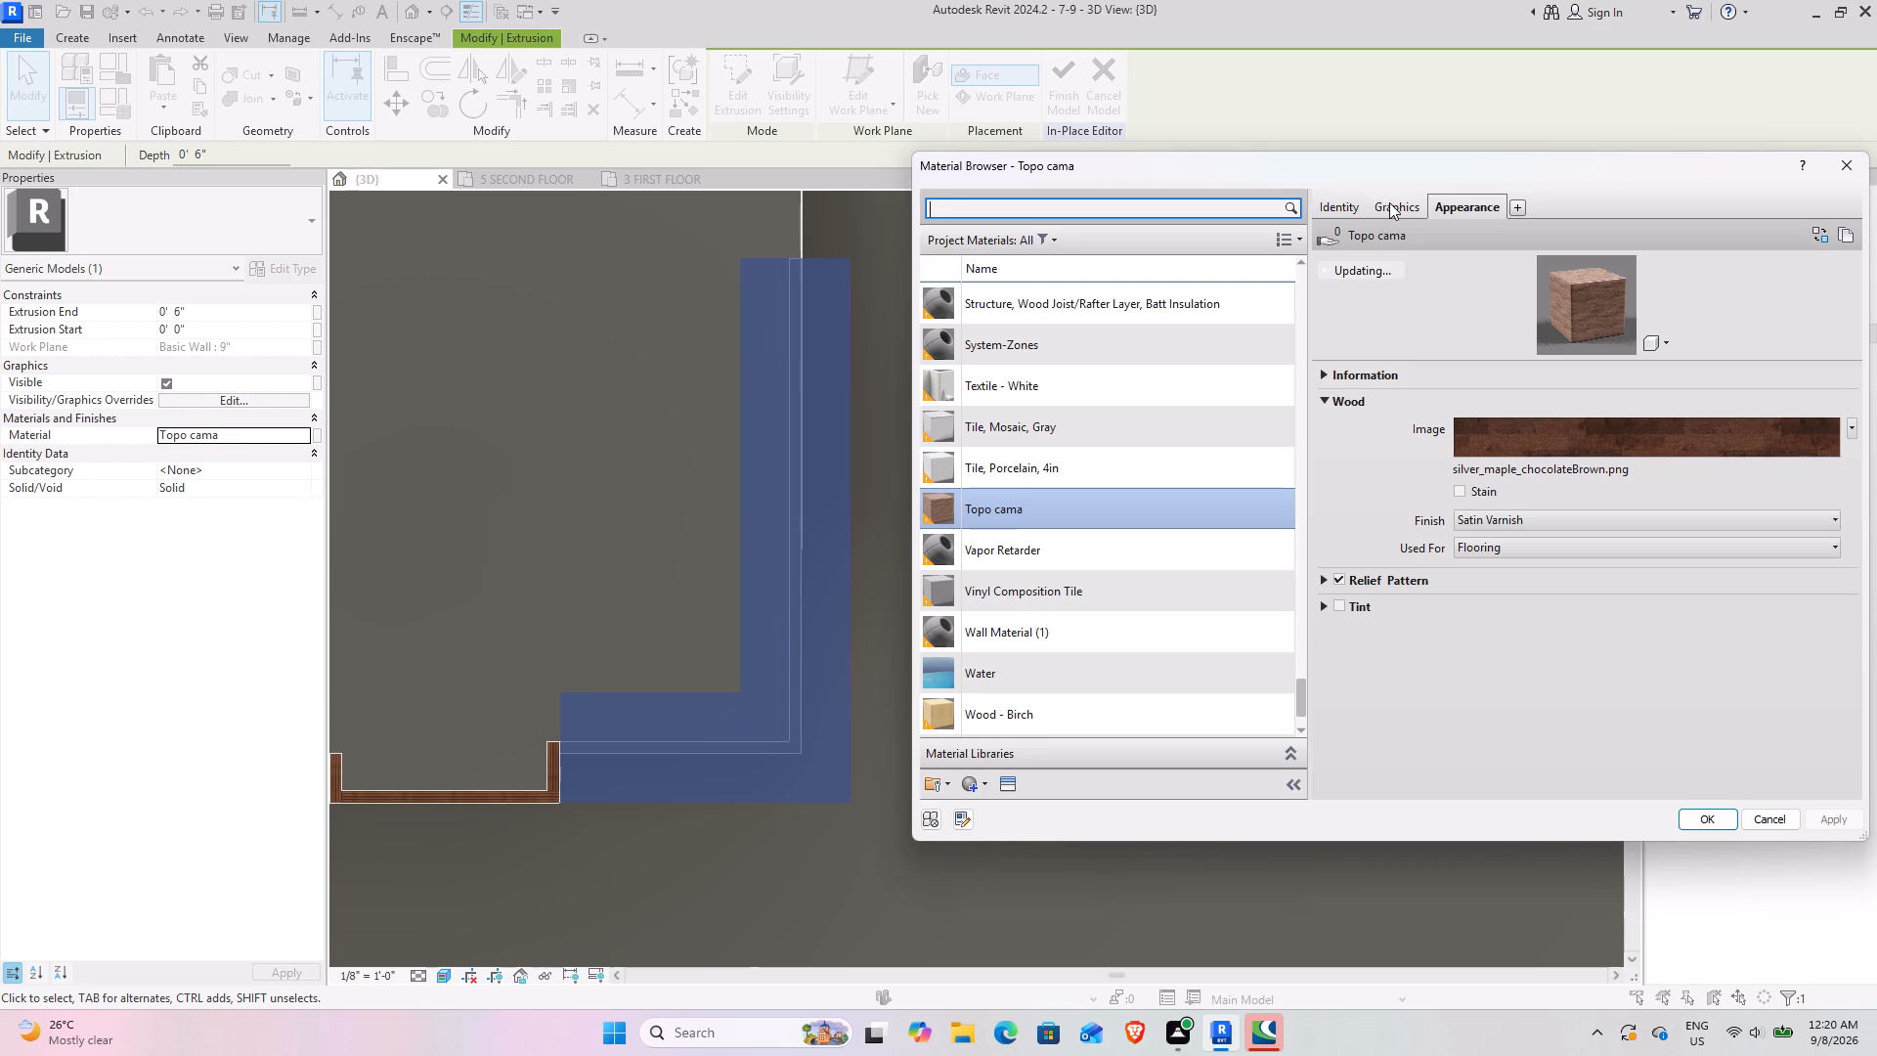
left_click(1389, 202)
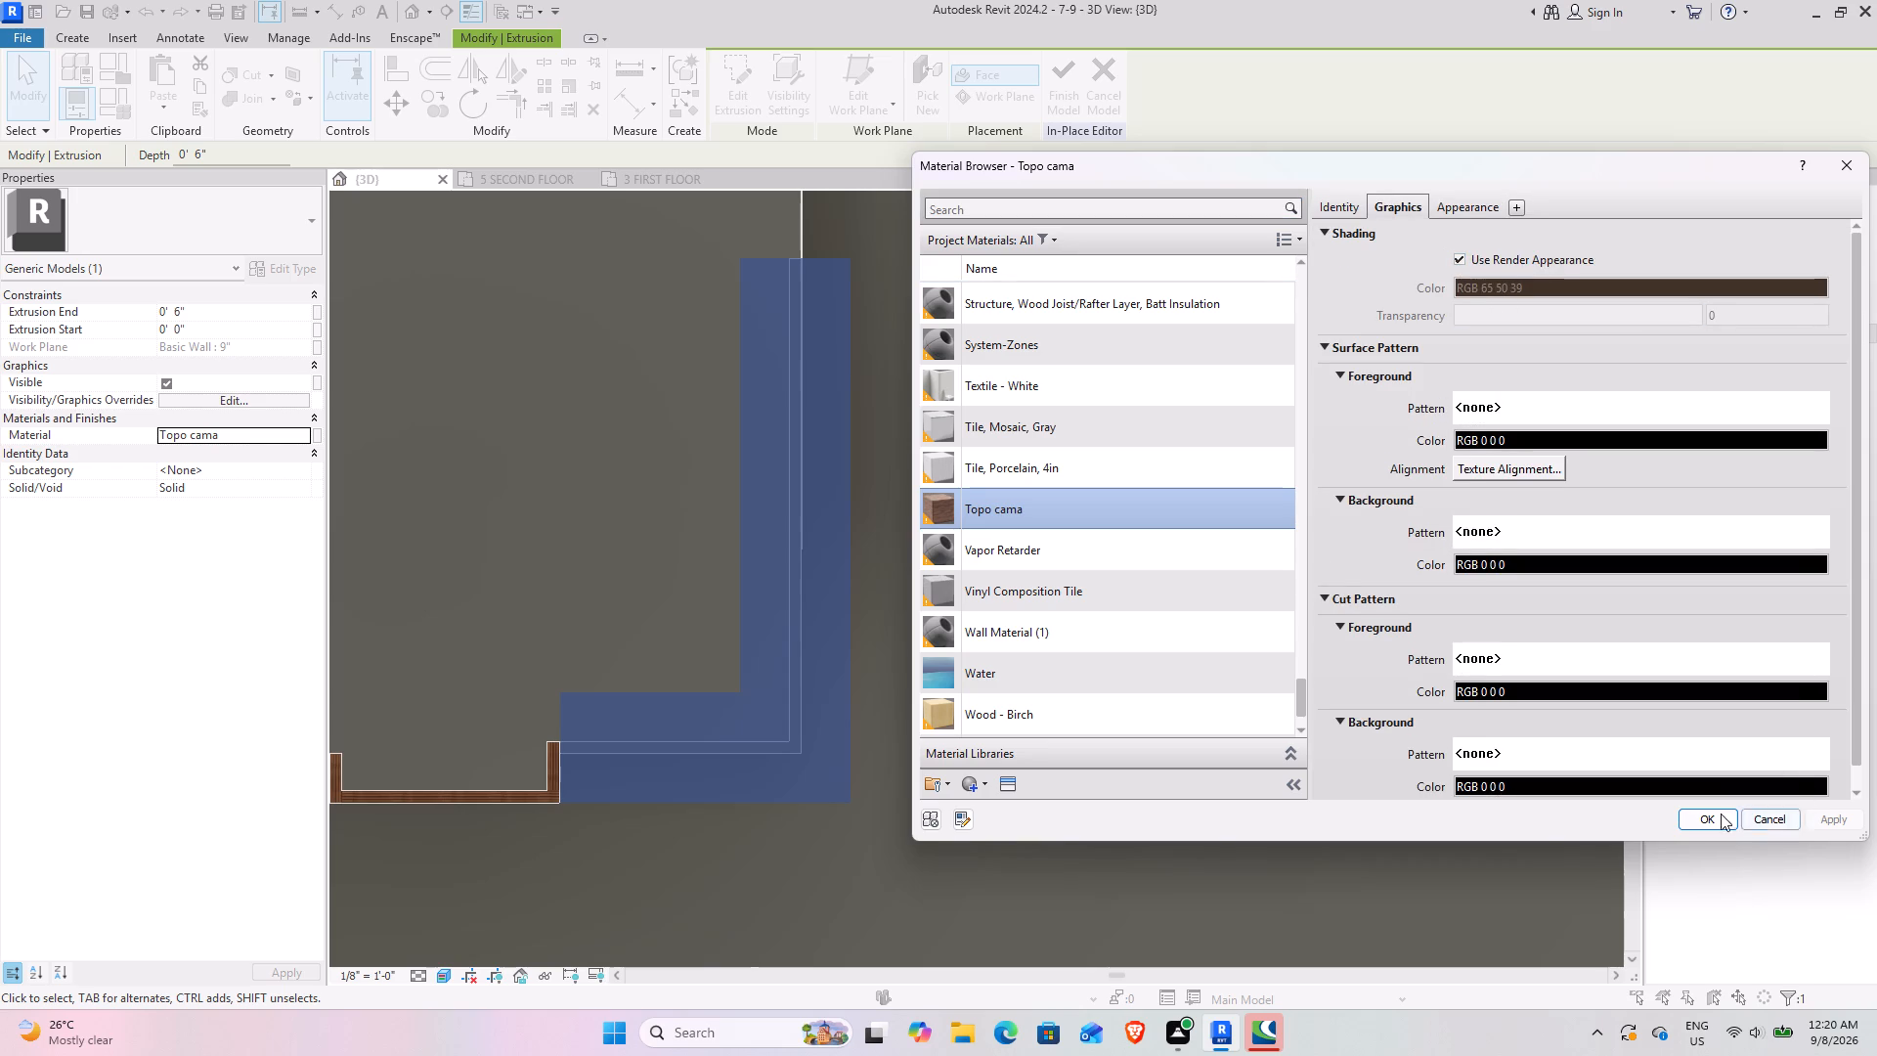
left_click(1714, 813)
left_click(1051, 76)
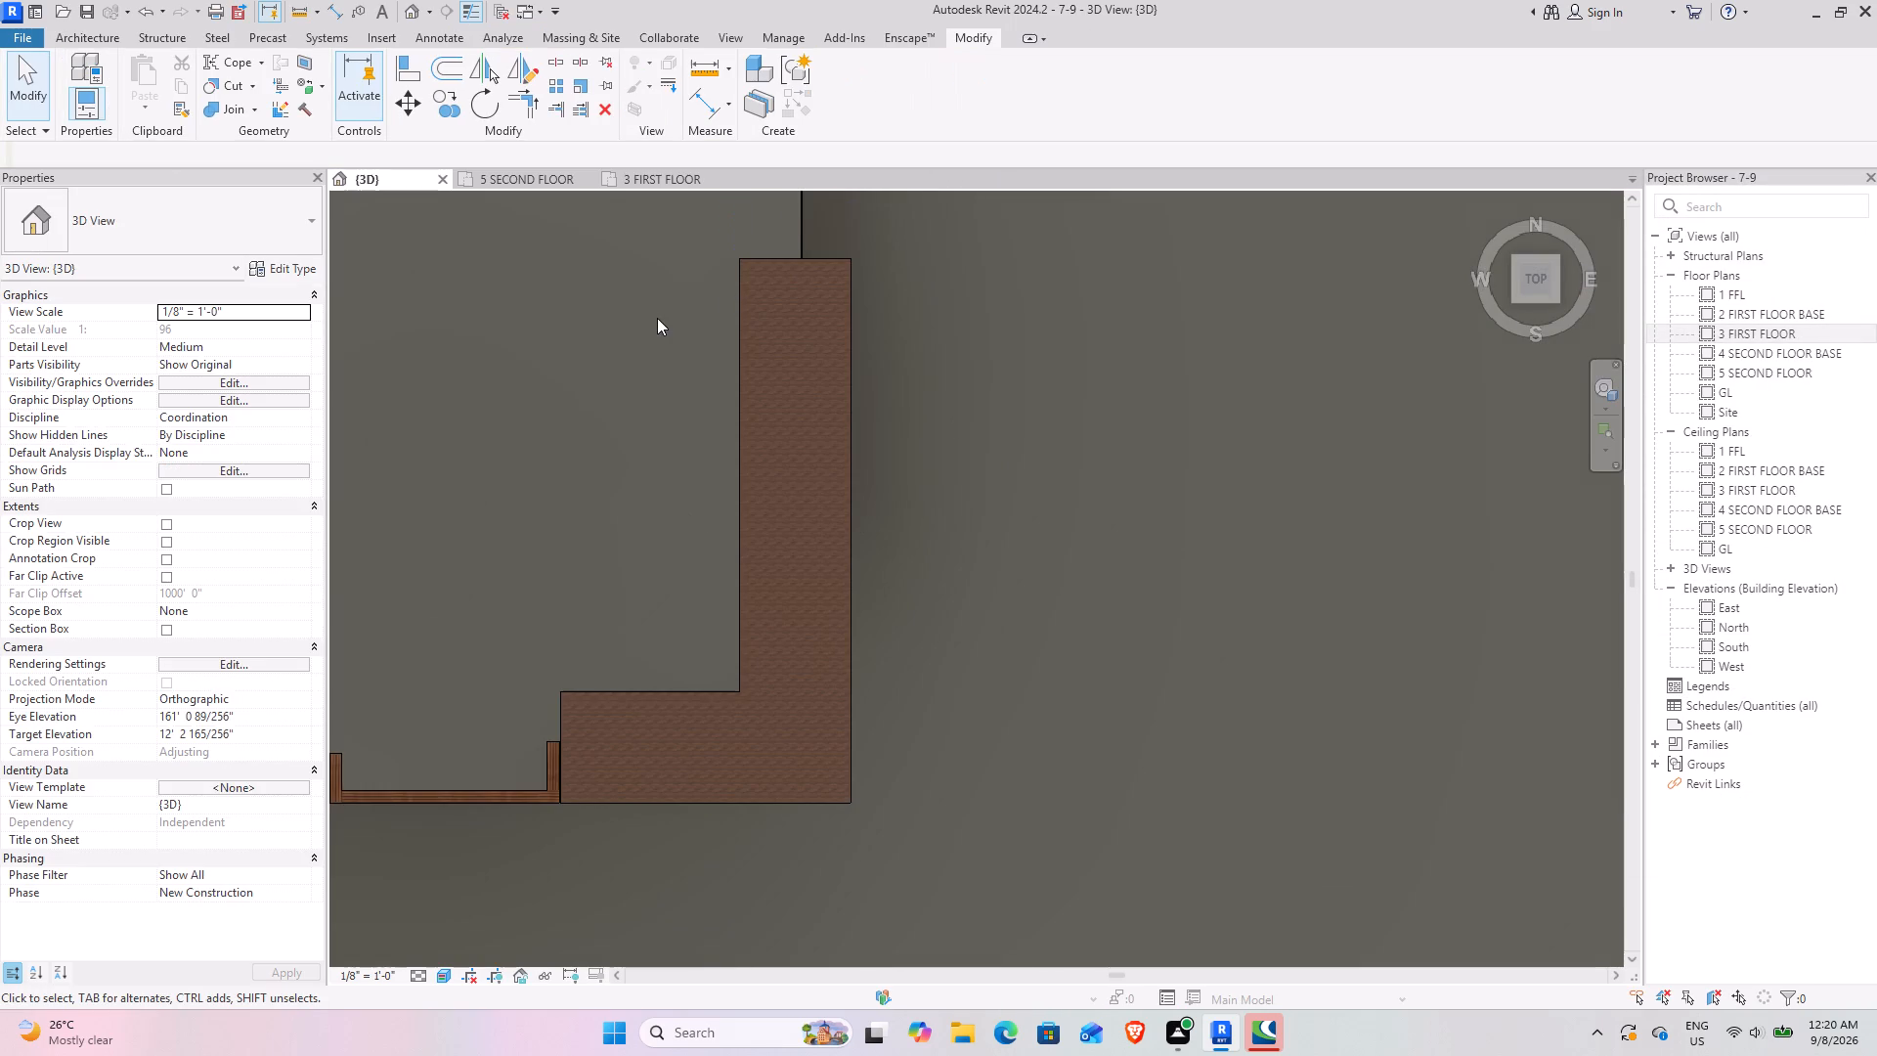
Examine the L-shaped projection above the terrace from the front, the east side and below.
scroll(666, 465, "down", 5)
middle_click_drag(780, 566, 763, 552, "shift")
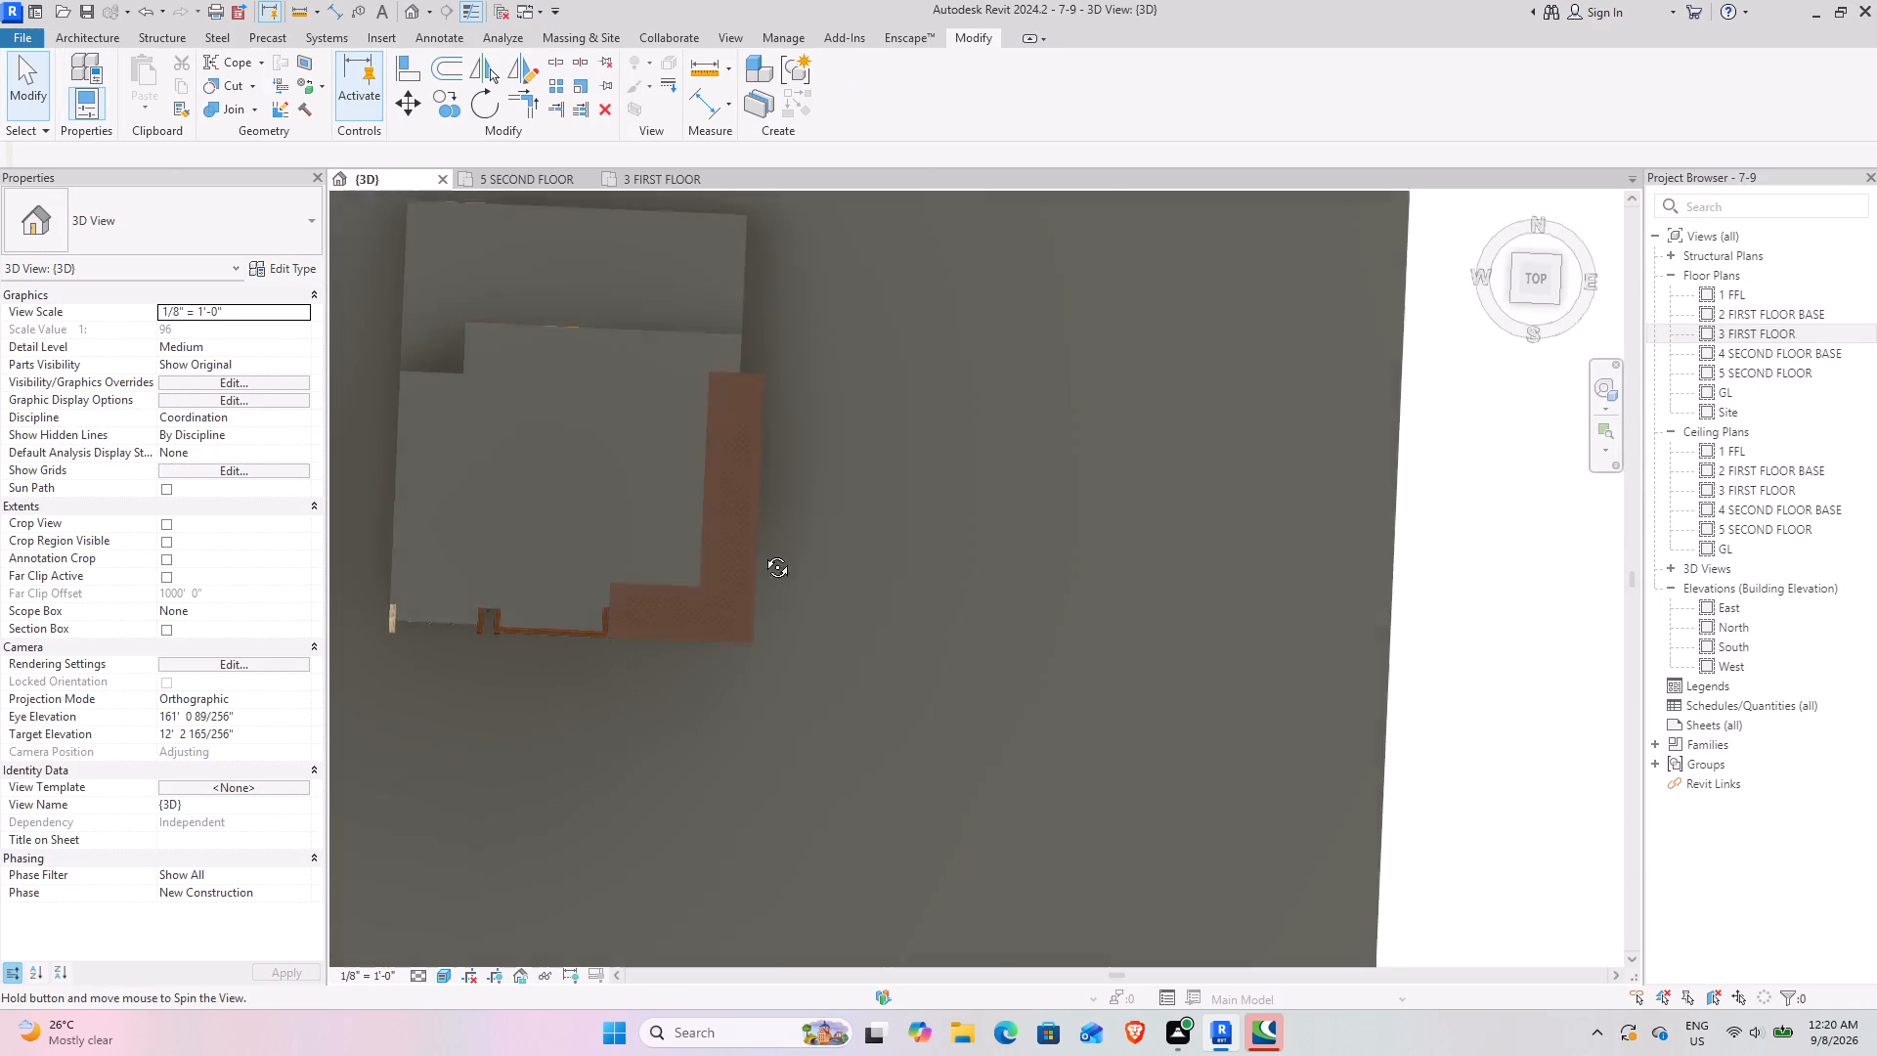
middle_click_drag(763, 552, 584, 227, "shift")
middle_click_drag(745, 448, 857, 250, "shift")
middle_click_drag(812, 350, 1080, 774)
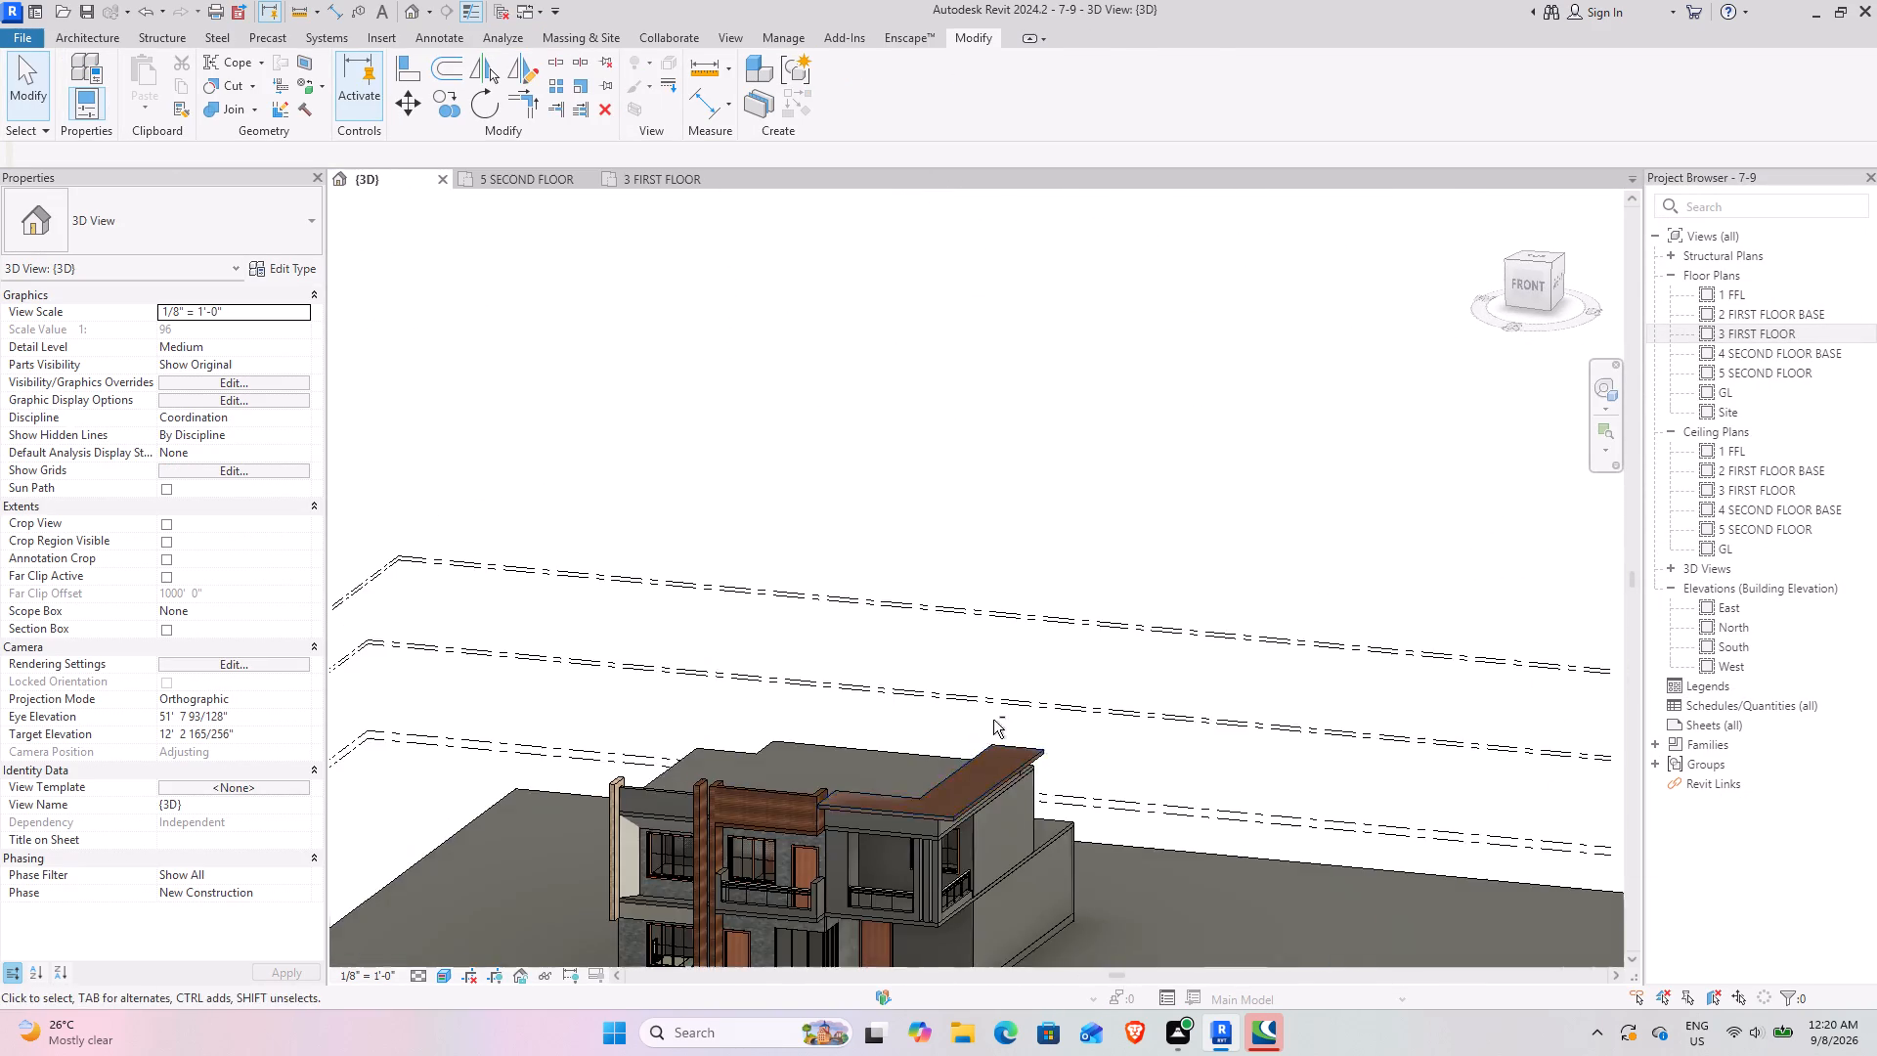
middle_click_drag(973, 692, 762, 729, "shift")
scroll(811, 831, "up", 9)
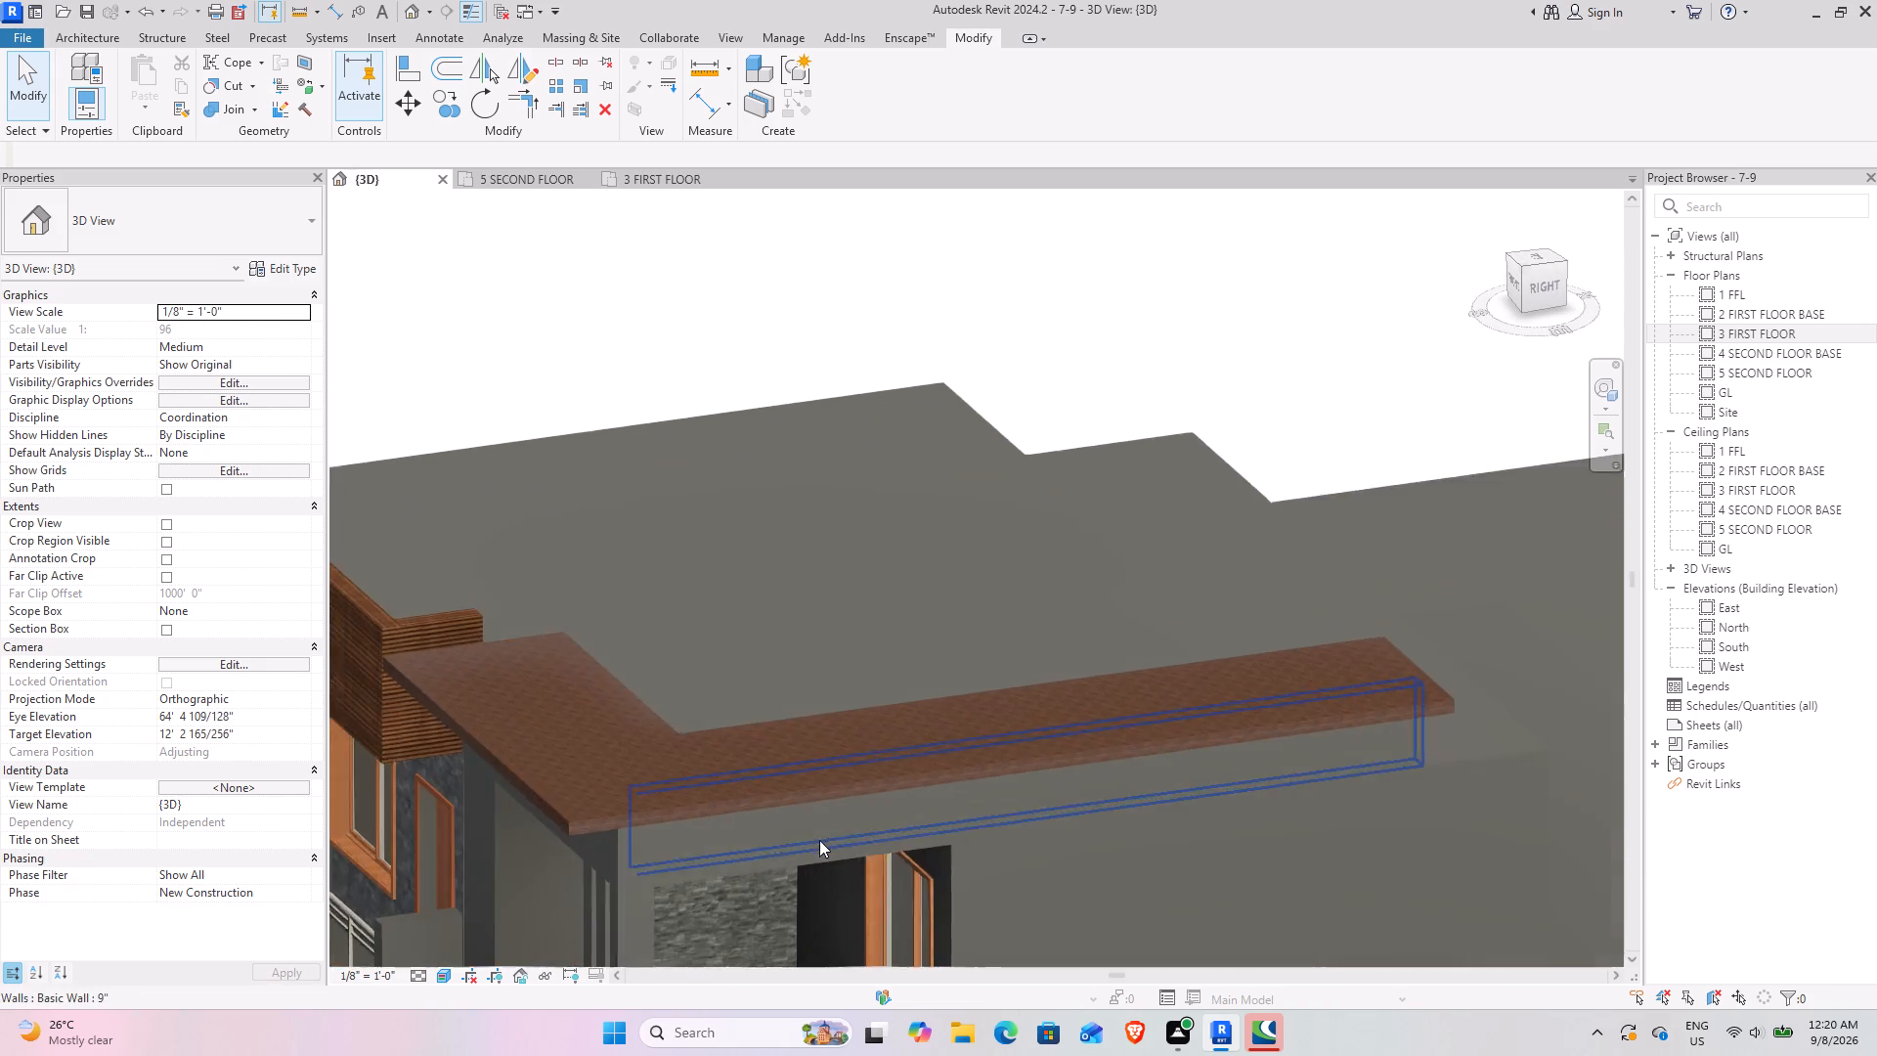
middle_click_drag(819, 840, 1014, 575, "shift")
middle_click_drag(1148, 619, 863, 446)
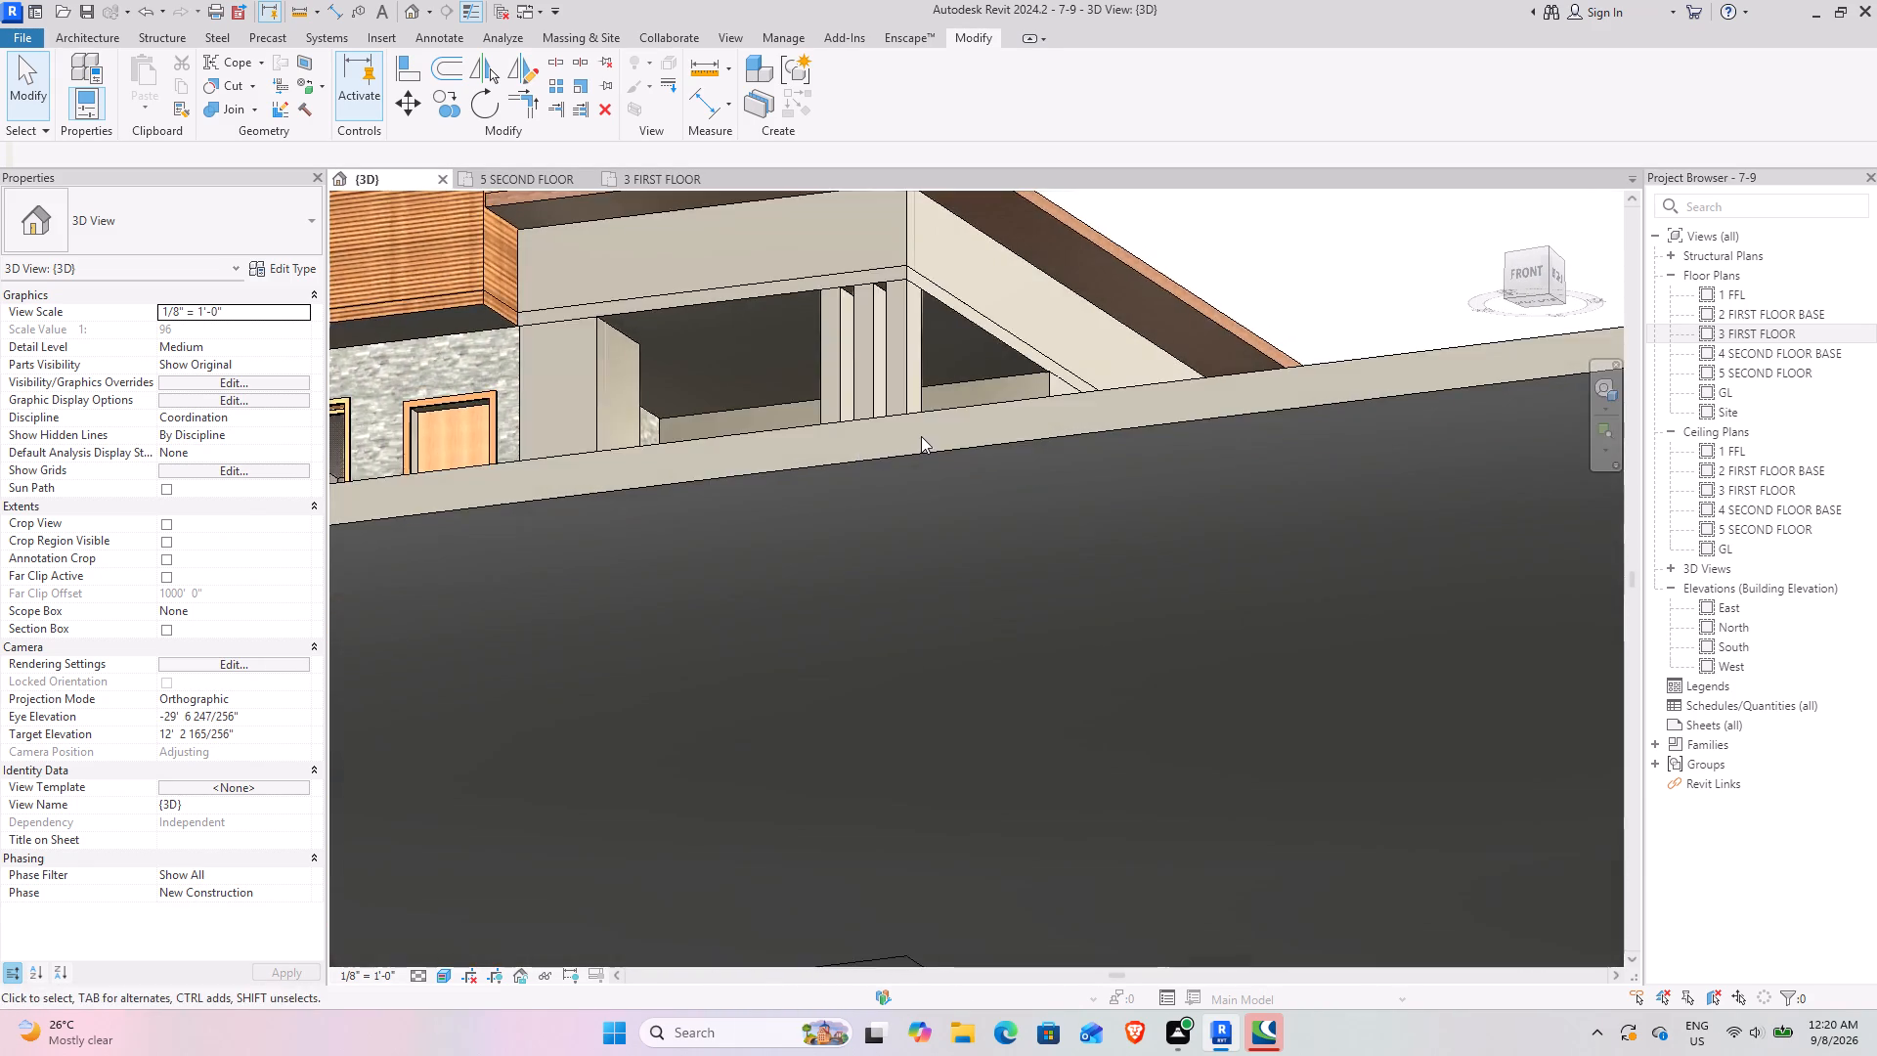
middle_click_drag(915, 437, 752, 618, "shift")
middle_click_drag(766, 614, 1079, 352)
middle_click_drag(1103, 397, 1036, 473, "shift")
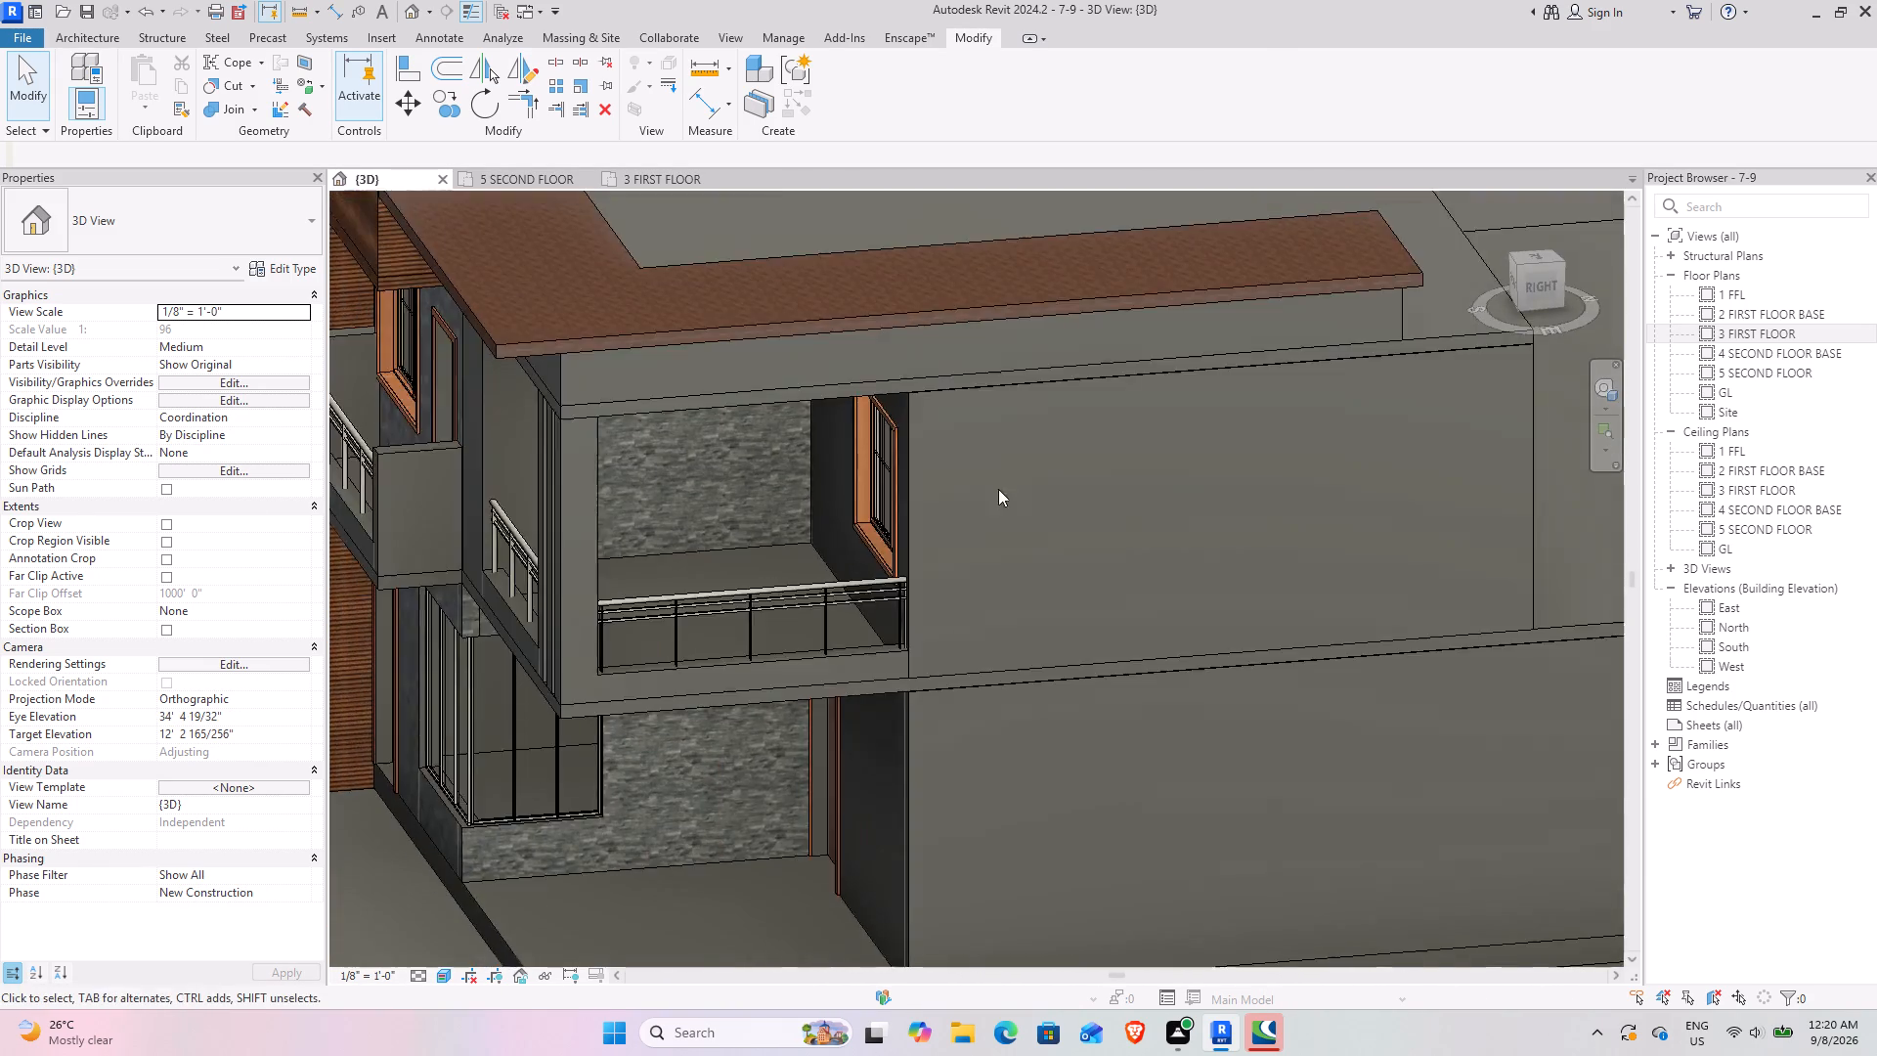
scroll(974, 511, "down", 5)
middle_click_drag(1008, 571, 1133, 548, "shift")
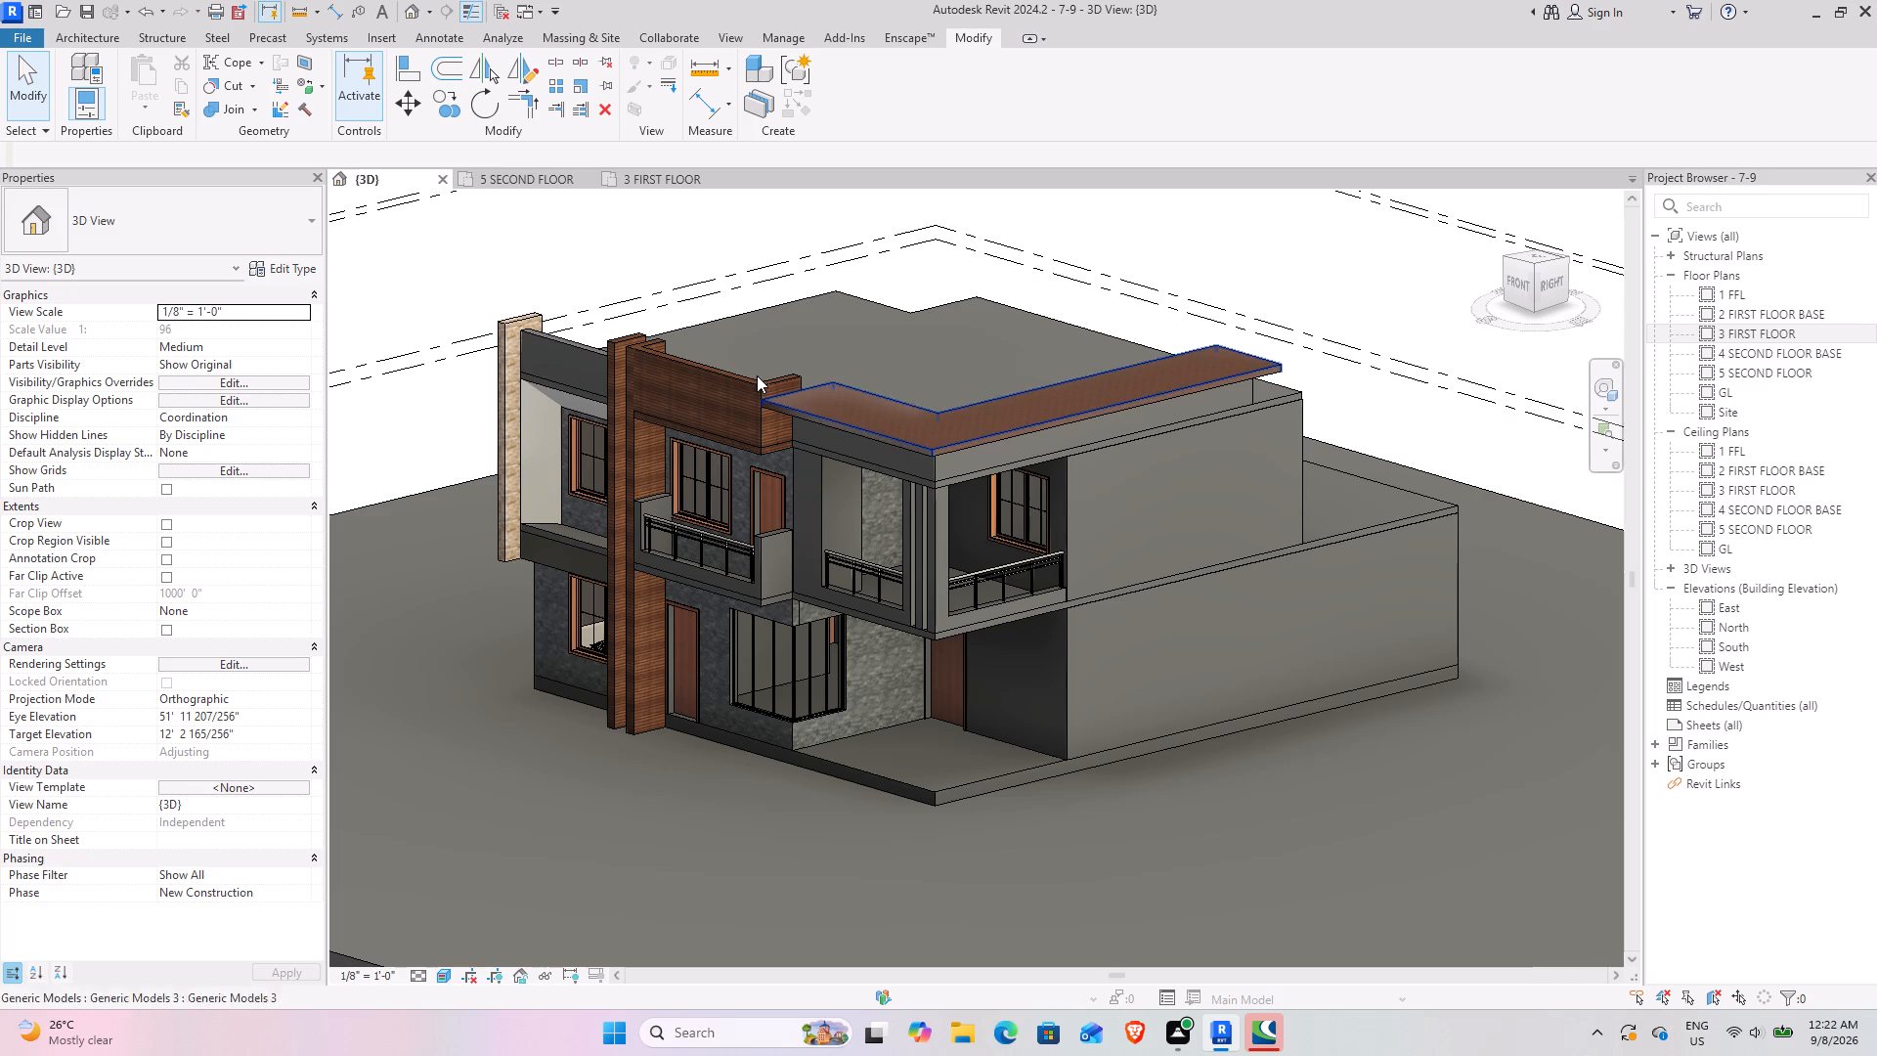
Open the L-shaped projection for in-place editing.
scroll(830, 379, "up", 9)
middle_click_drag(794, 475, 573, 519)
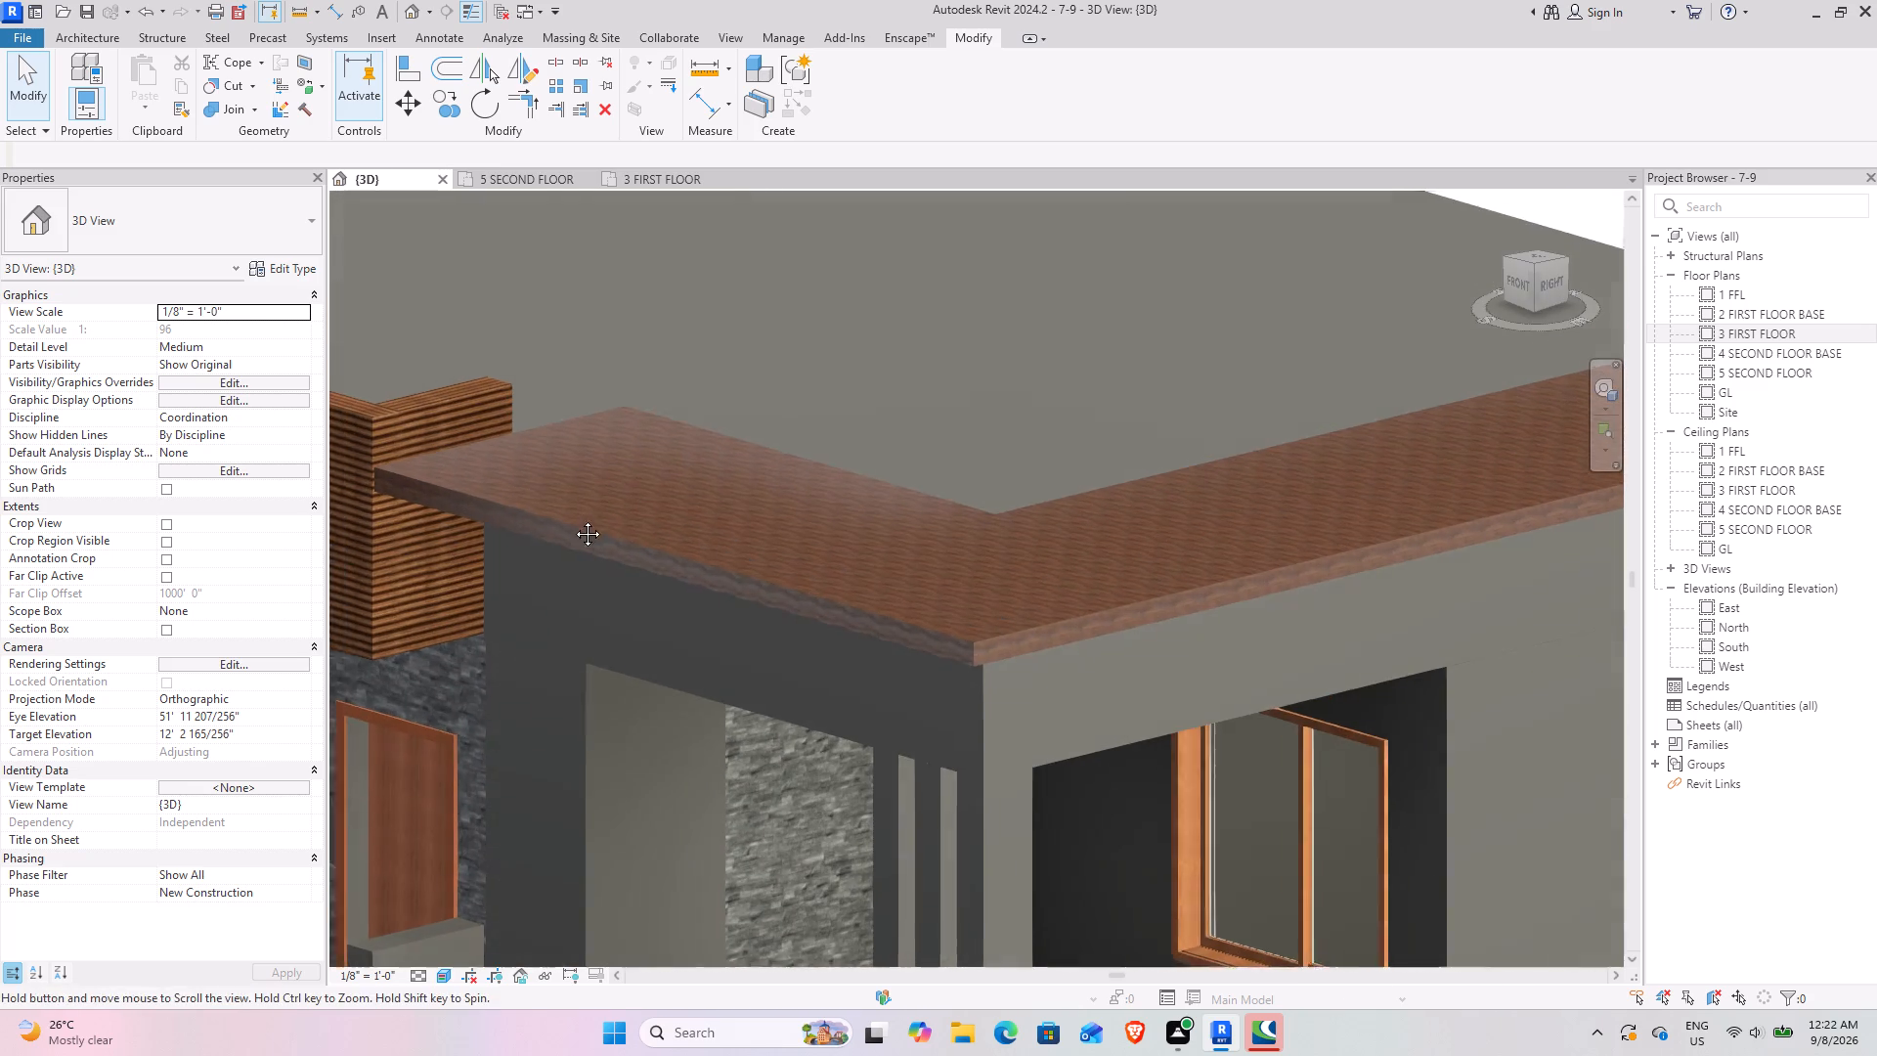
middle_click_drag(573, 519, 571, 519)
scroll(677, 477, "down", 3)
middle_click_drag(673, 478, 597, 514)
scroll(576, 621, "up", 4)
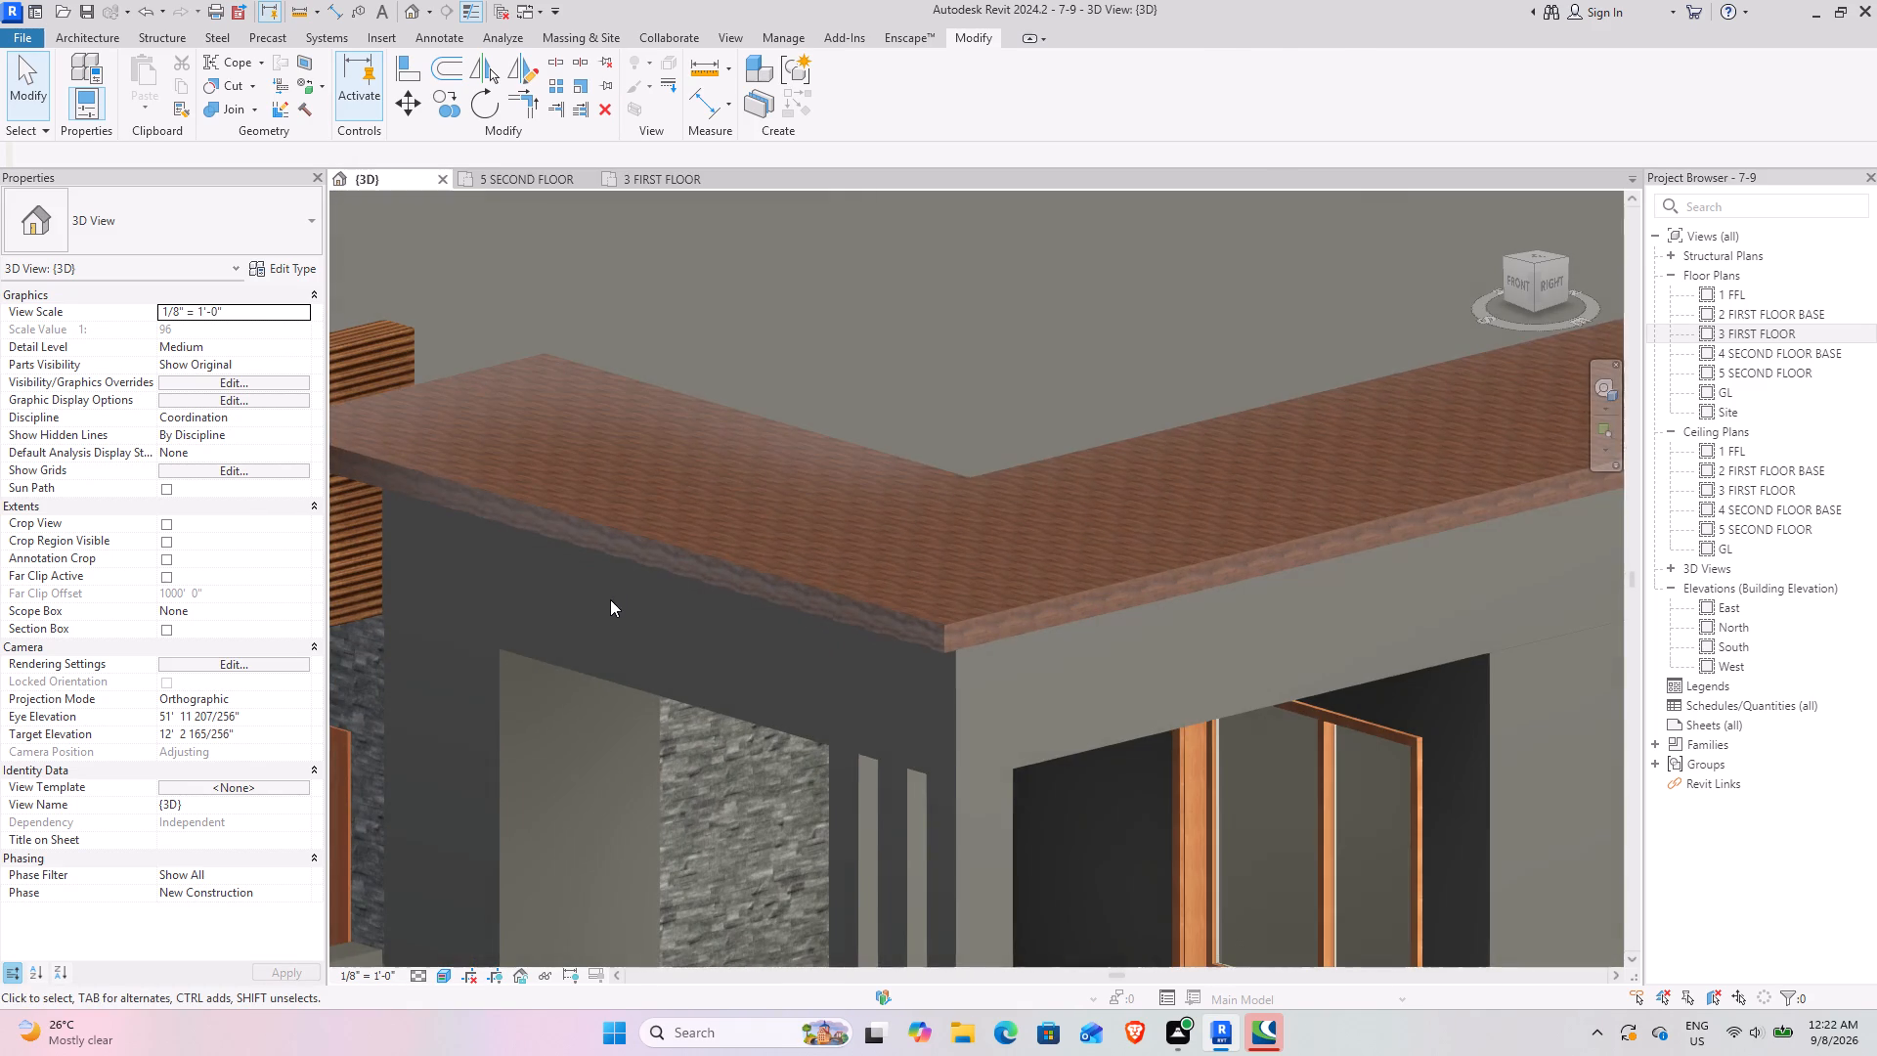
middle_click_drag(612, 594, 690, 578)
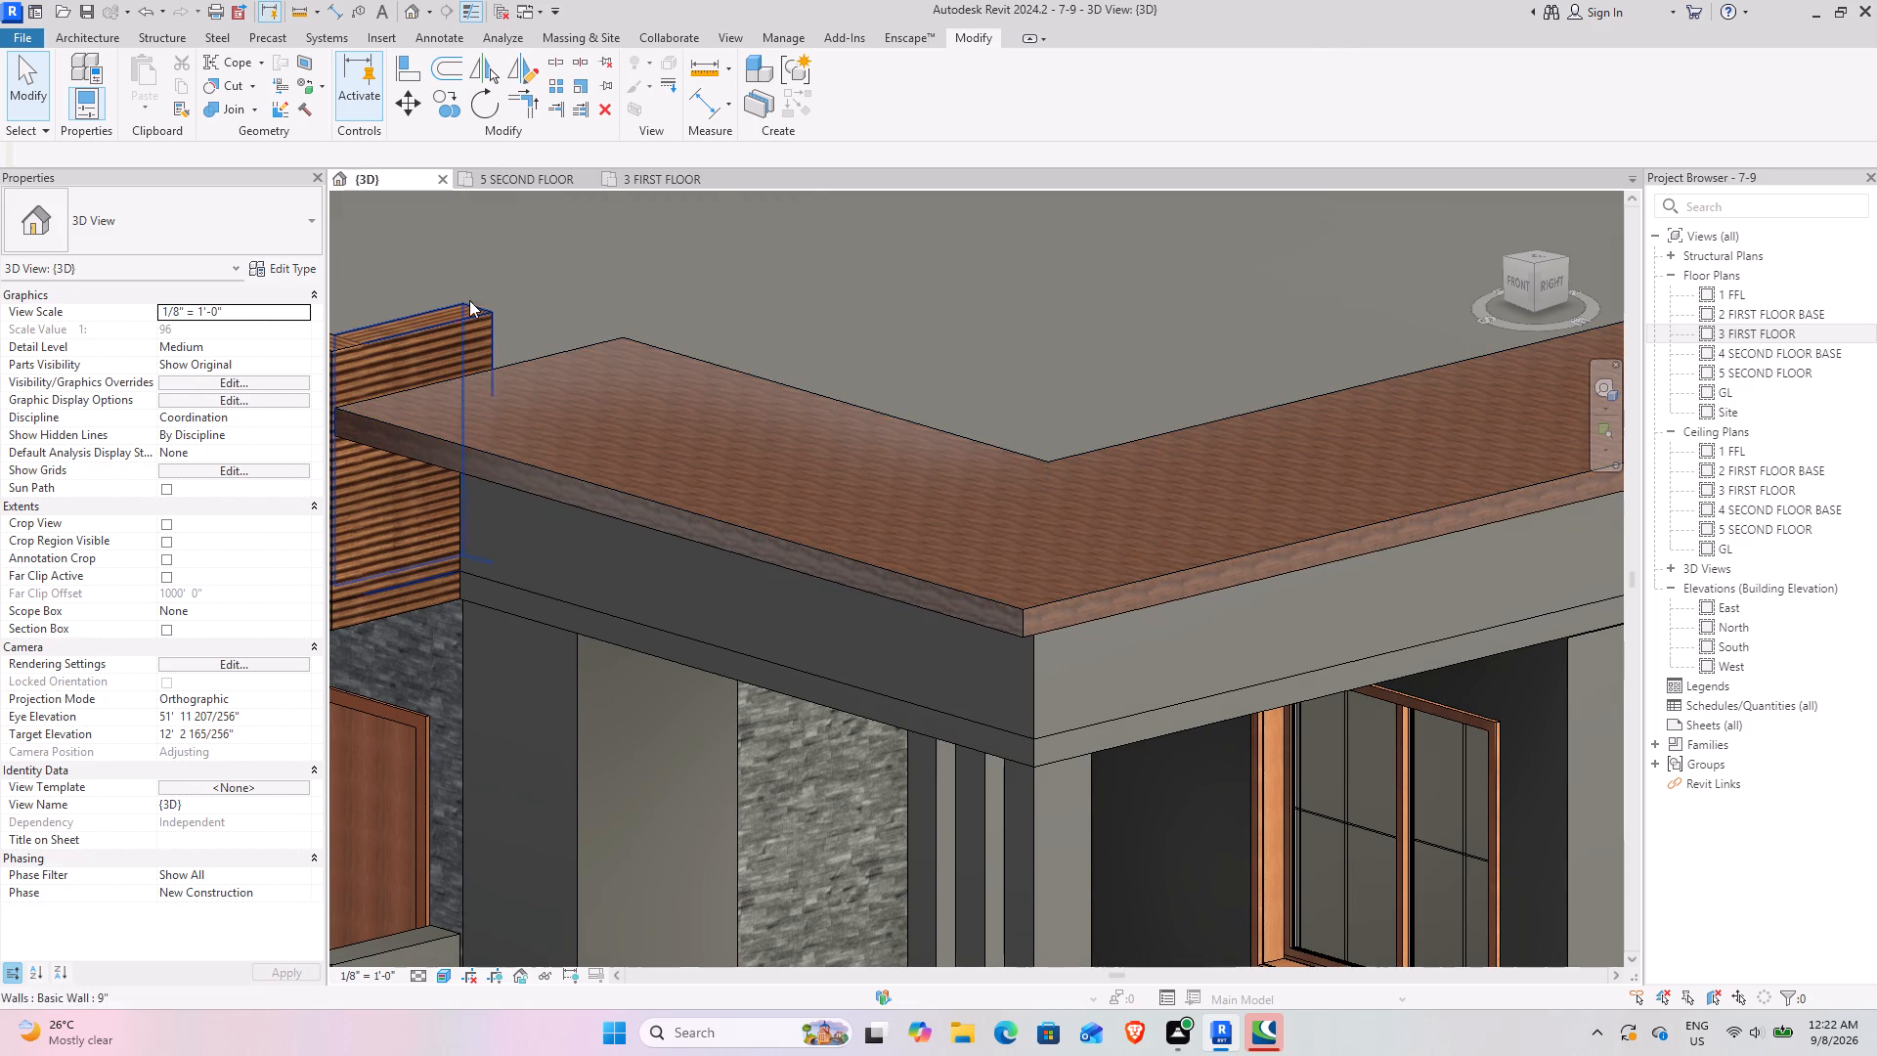
left_click(616, 520)
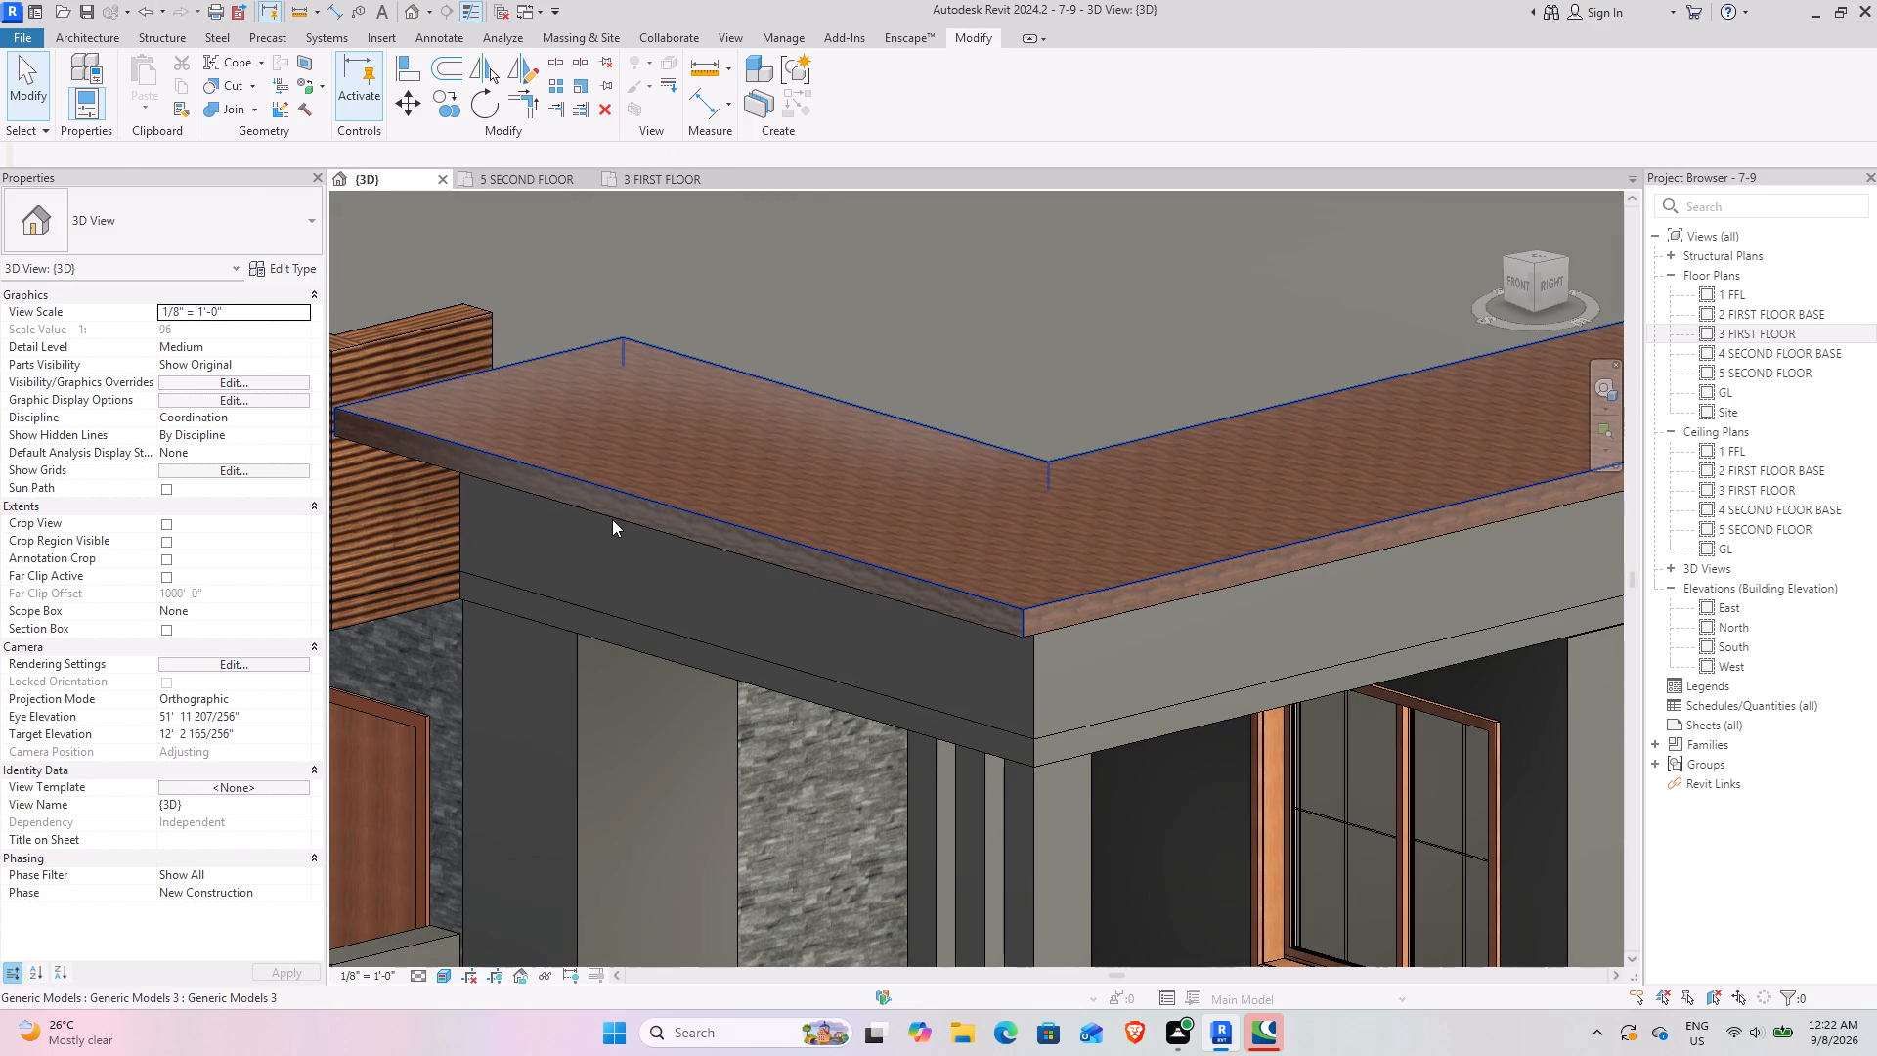
left_click(869, 89)
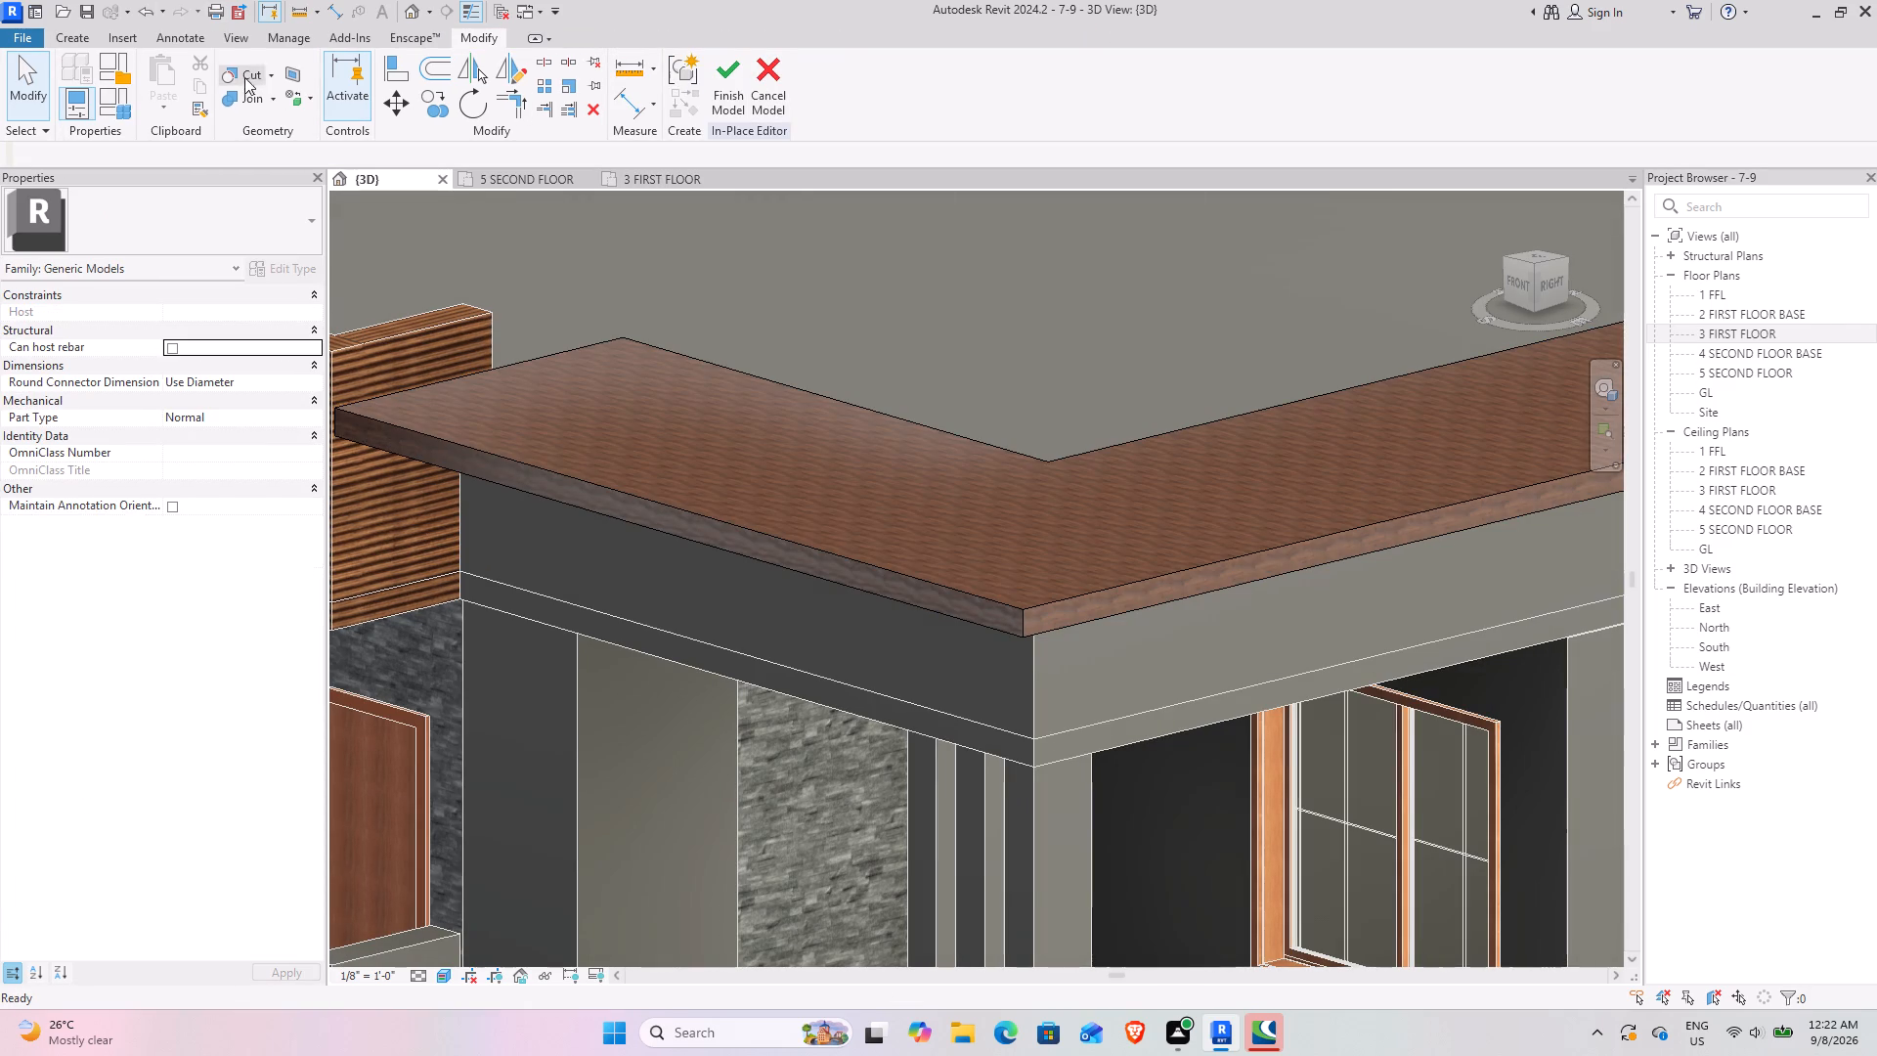
Start a sweep and pick the projection's outer front, outer east, inner east and north end top edges as its path.
left_click(77, 47)
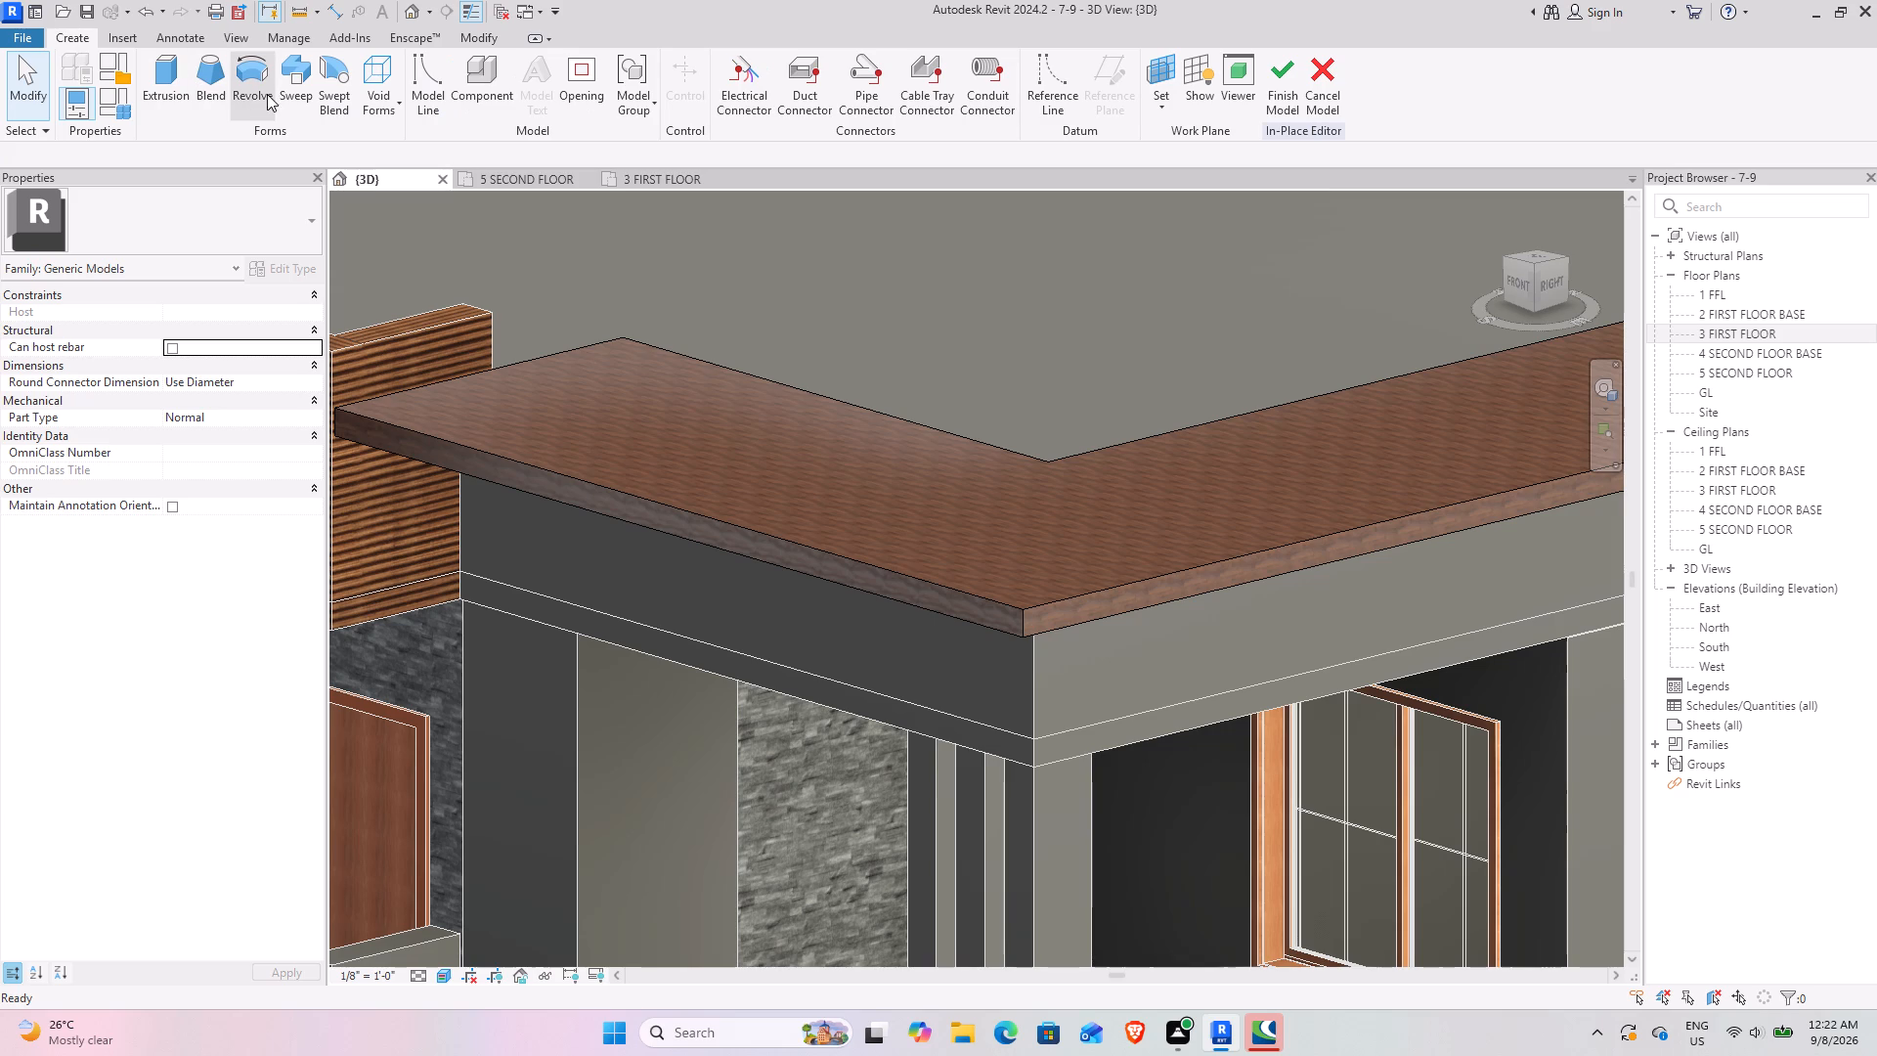
left_click(289, 99)
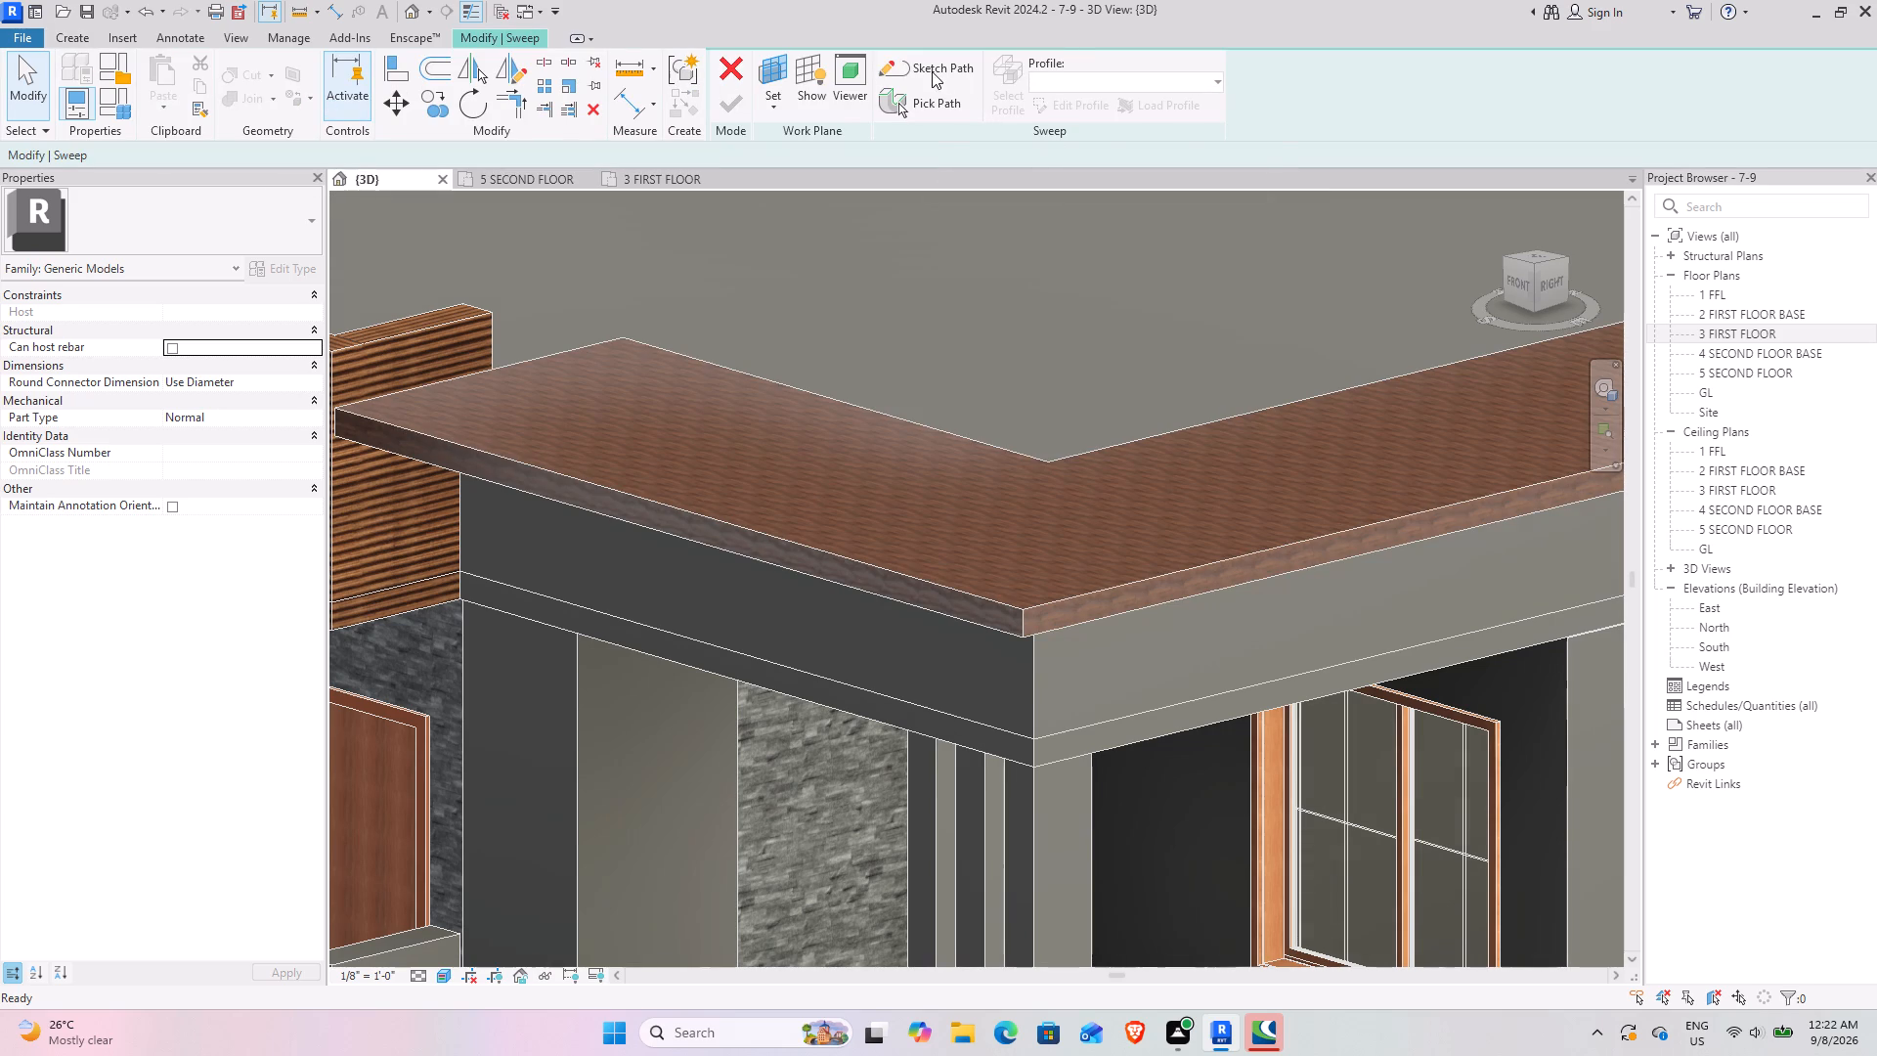
left_click(926, 98)
left_click(674, 503)
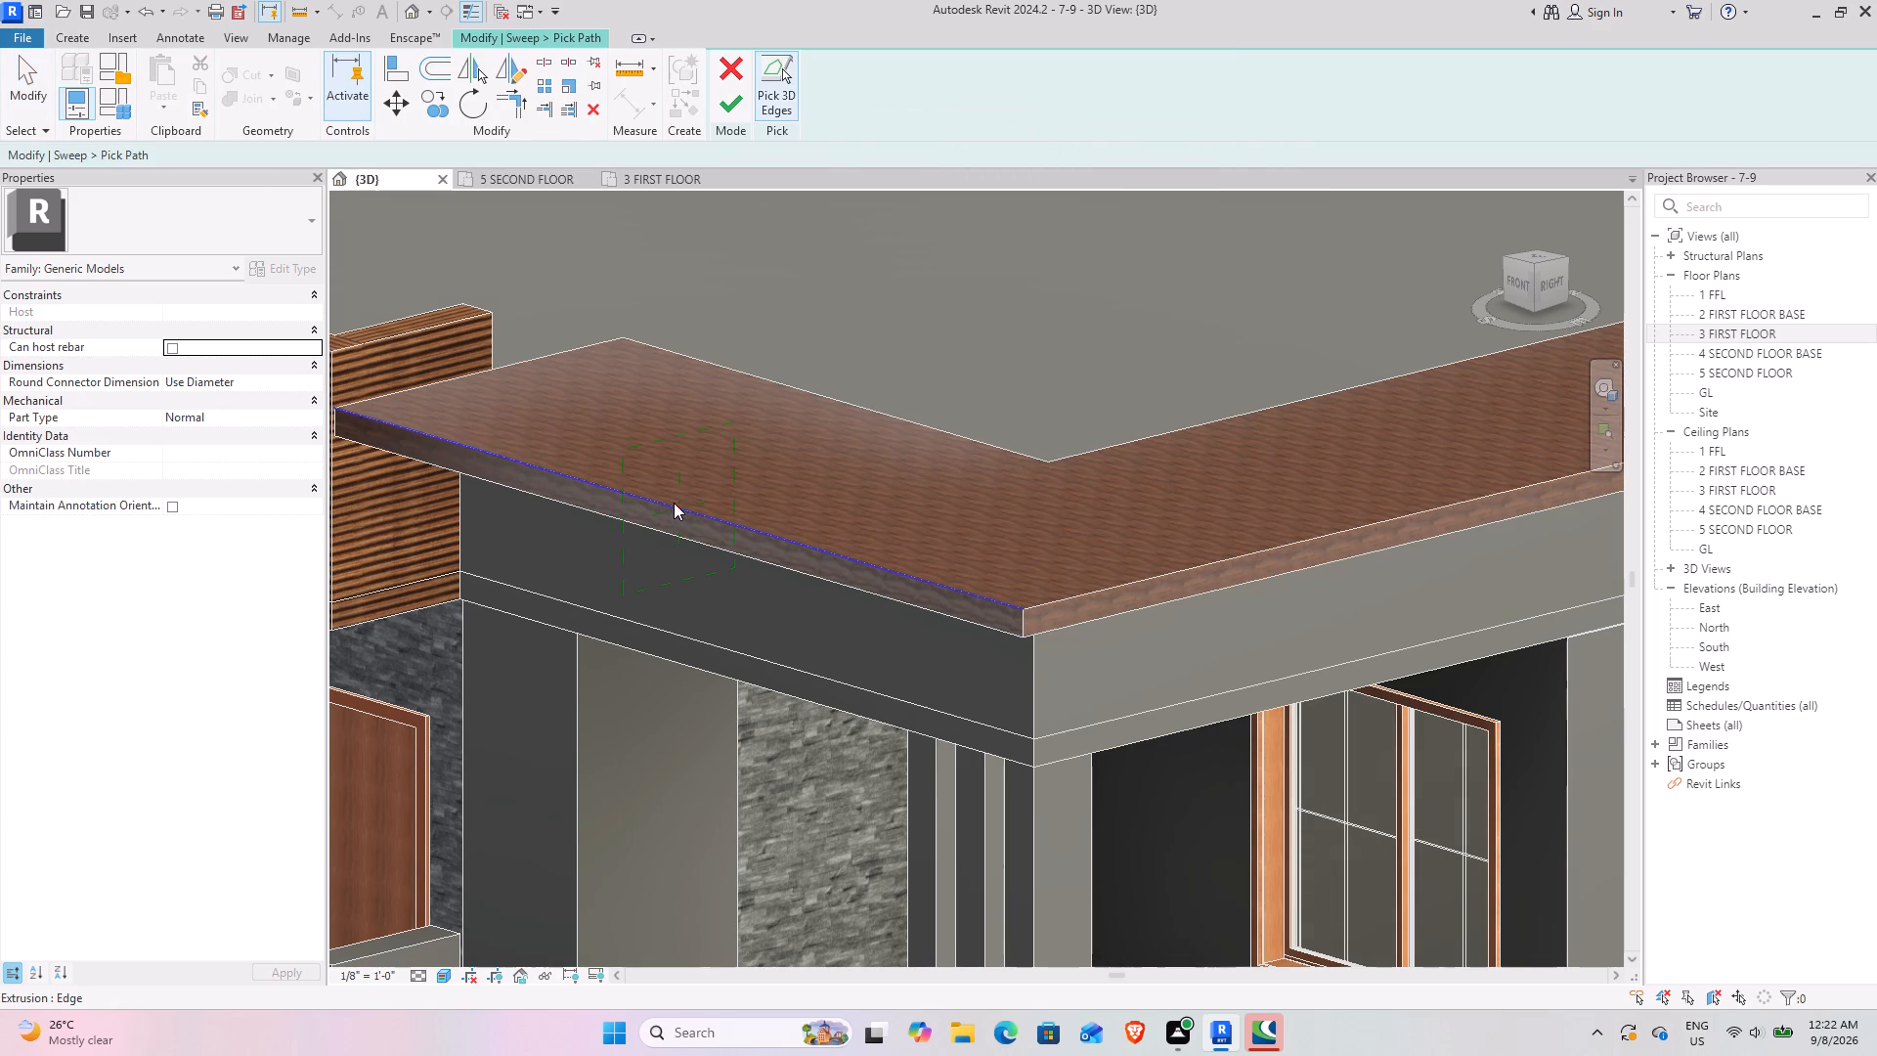
left_click(1088, 592)
middle_click_drag(1119, 533, 1092, 537)
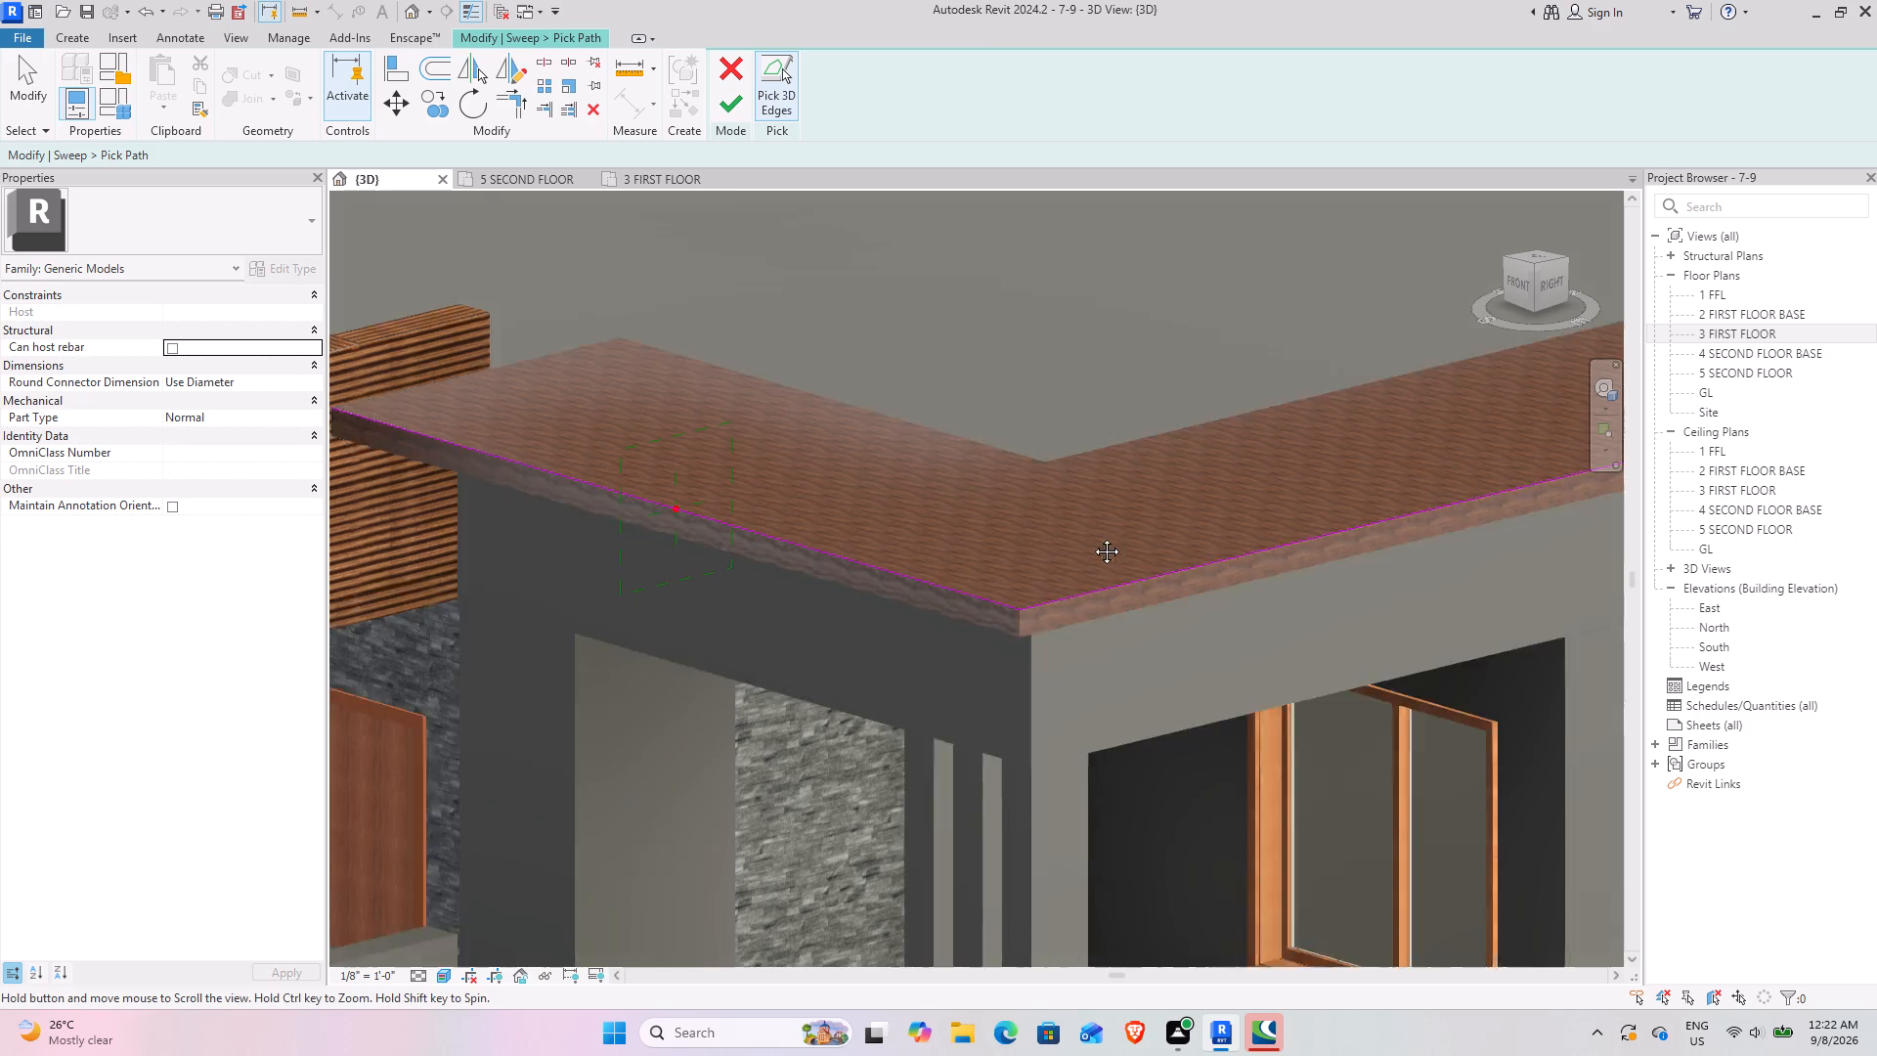
middle_click_drag(1092, 537, 555, 634)
left_click(1099, 413)
middle_click_drag(1128, 412, 705, 527)
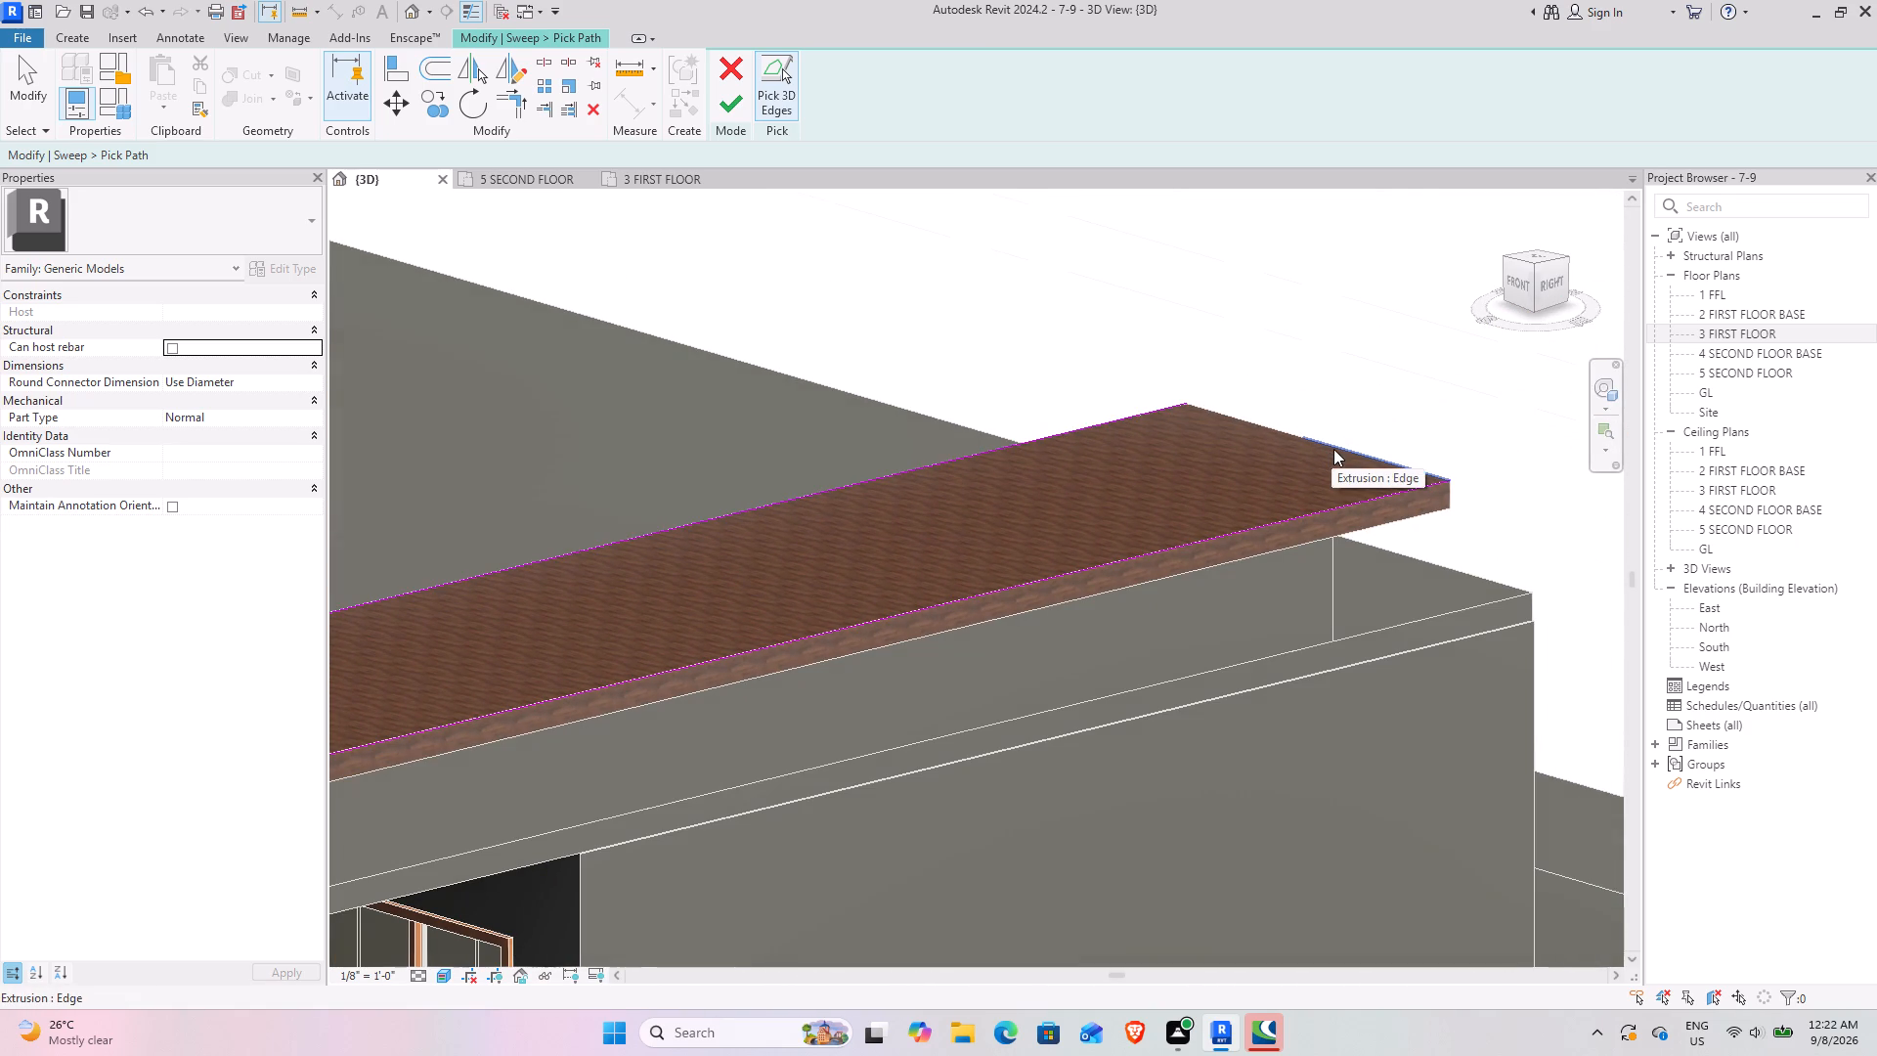
left_click(1323, 444)
scroll(1355, 515, "down", 4)
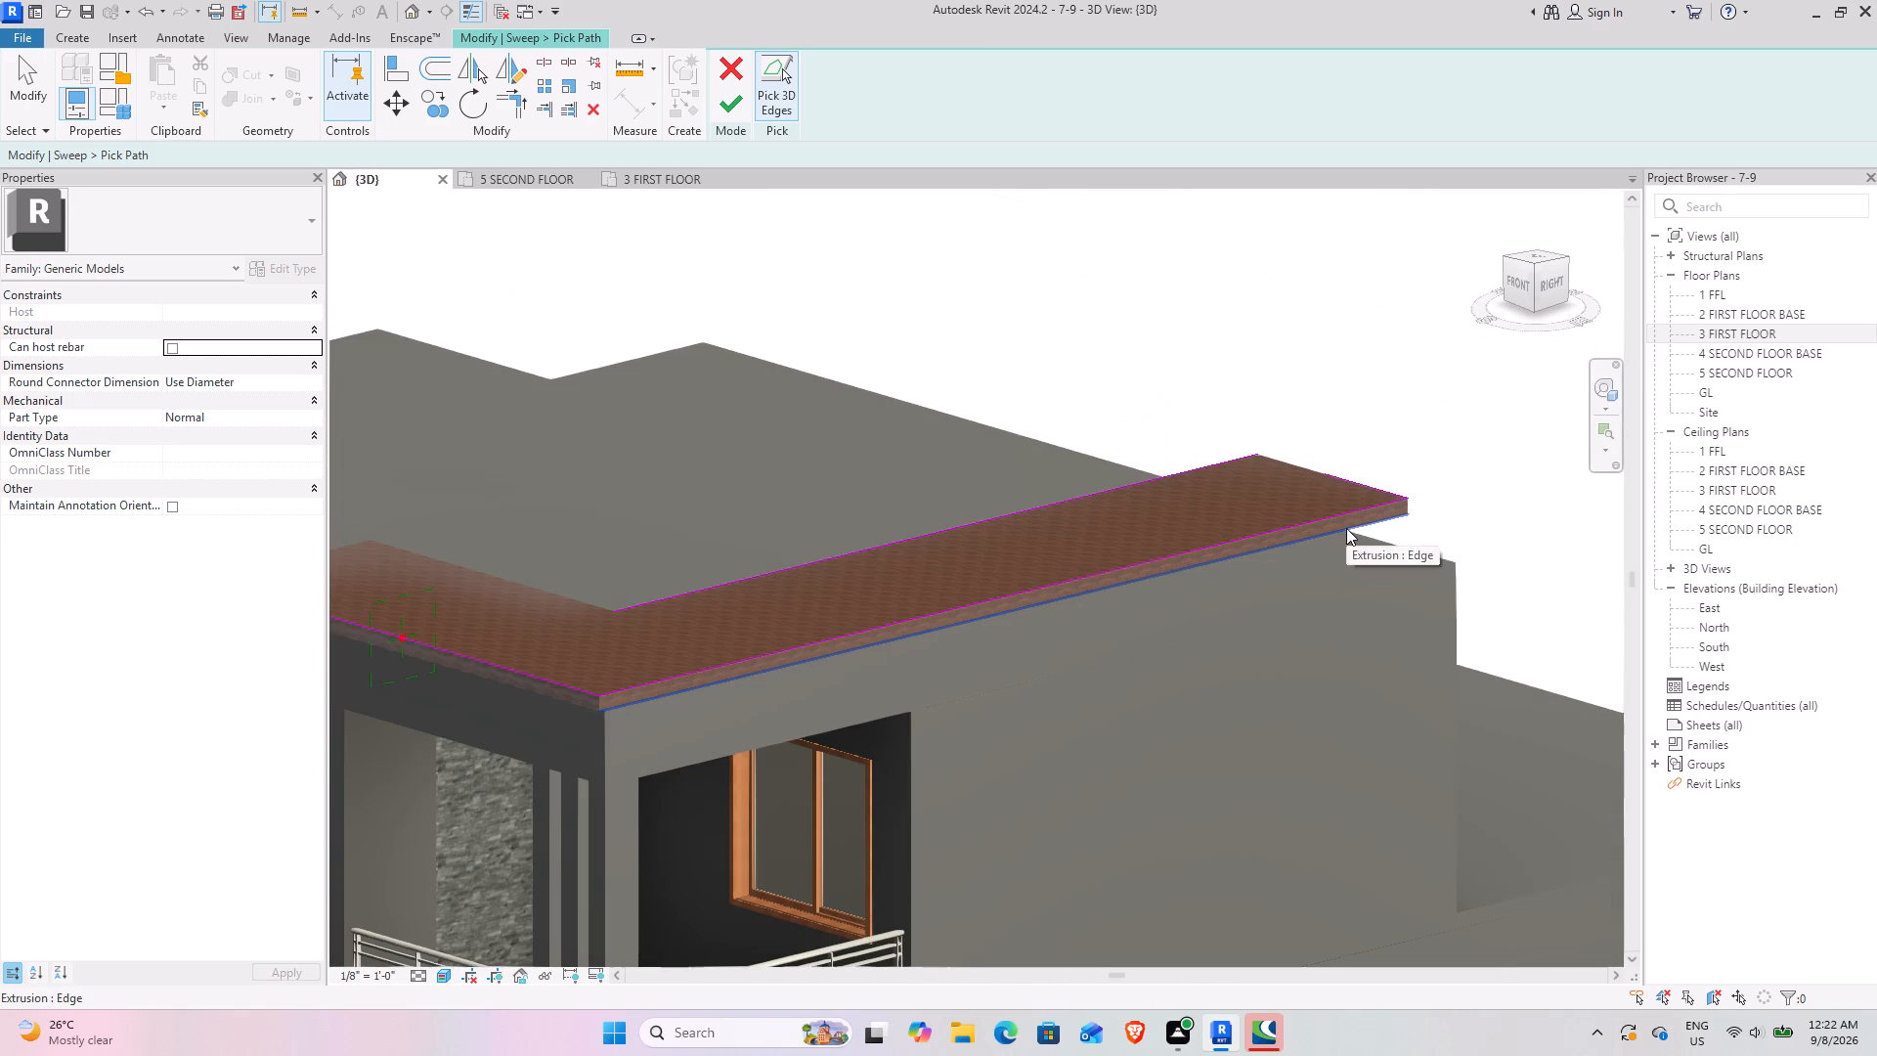
middle_click_drag(1330, 529, 1114, 709, "shift")
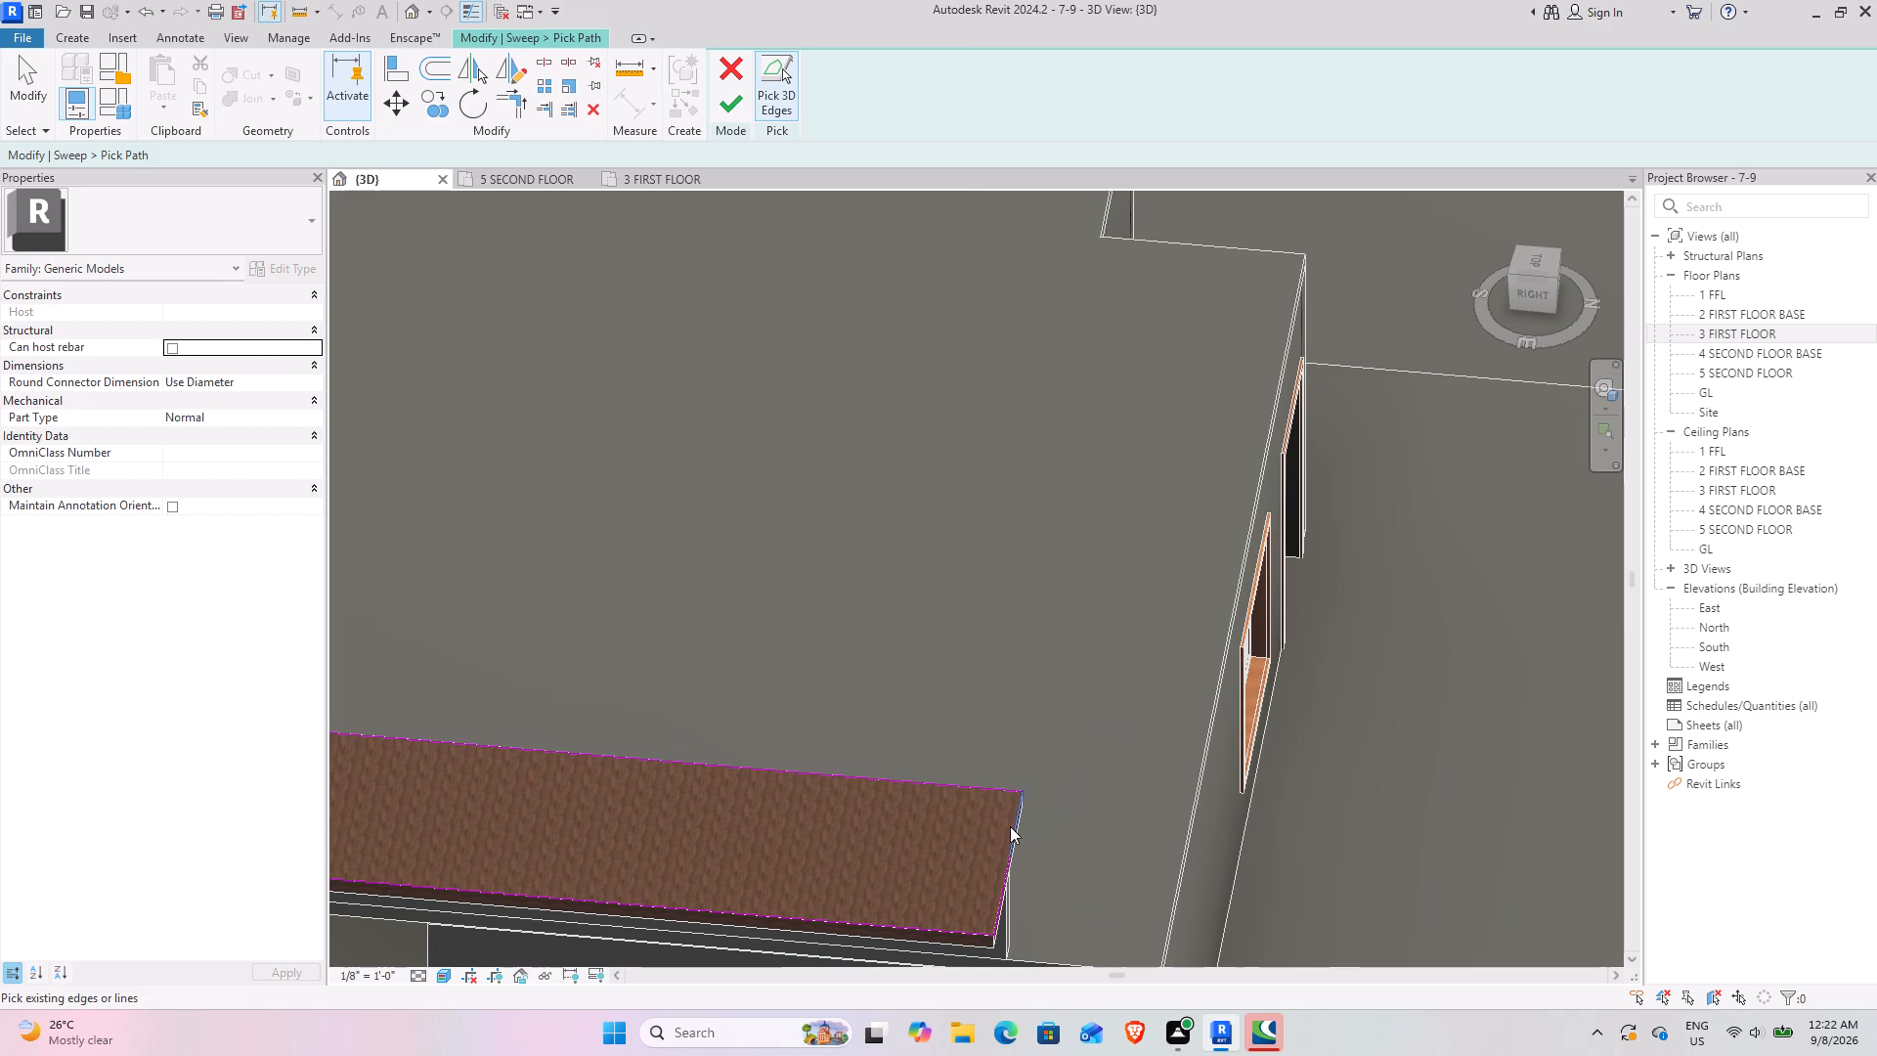
left_click(1010, 826)
Add the inner front top edge and the edge beside the timber frame to close the sweep path, and finish the path.
middle_click_drag(758, 765, 1533, 674)
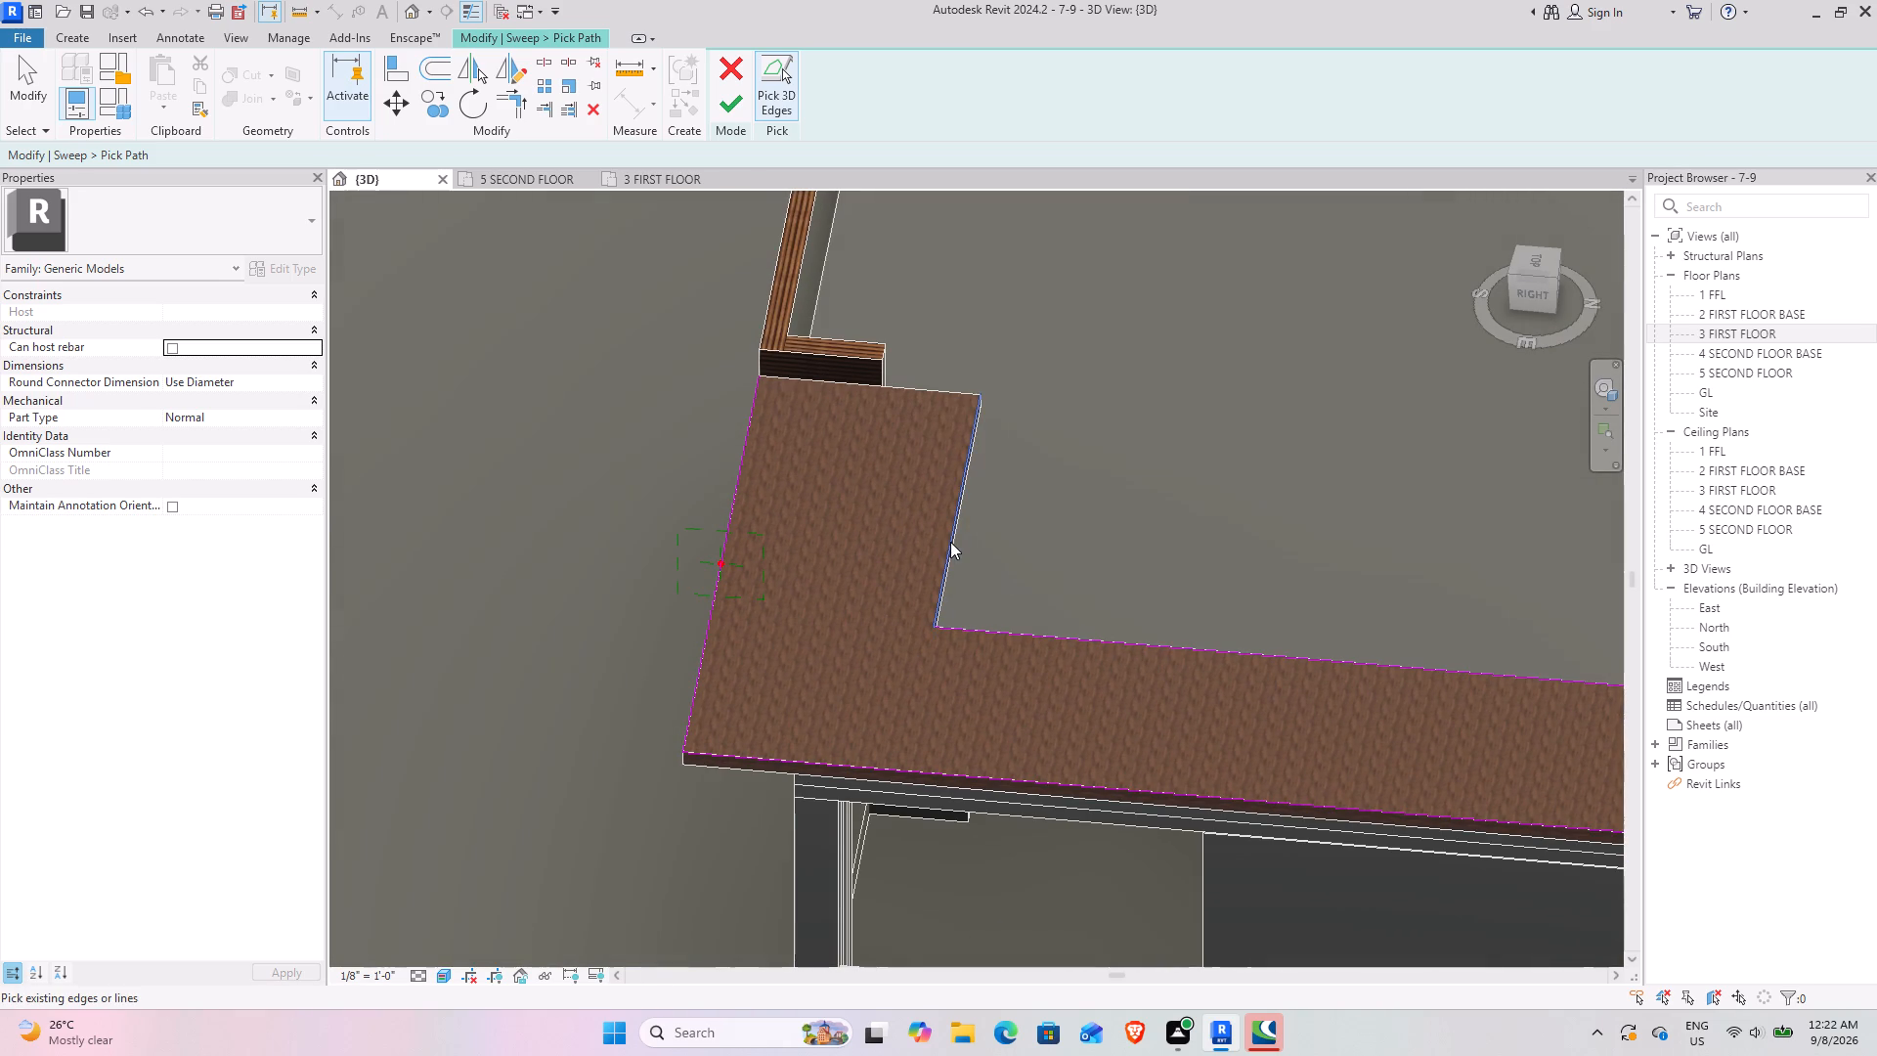
left_click(950, 542)
left_click(910, 386)
middle_click_drag(715, 678, 917, 606, "shift")
middle_click_drag(926, 610, 659, 451)
scroll(965, 706, "up", 3)
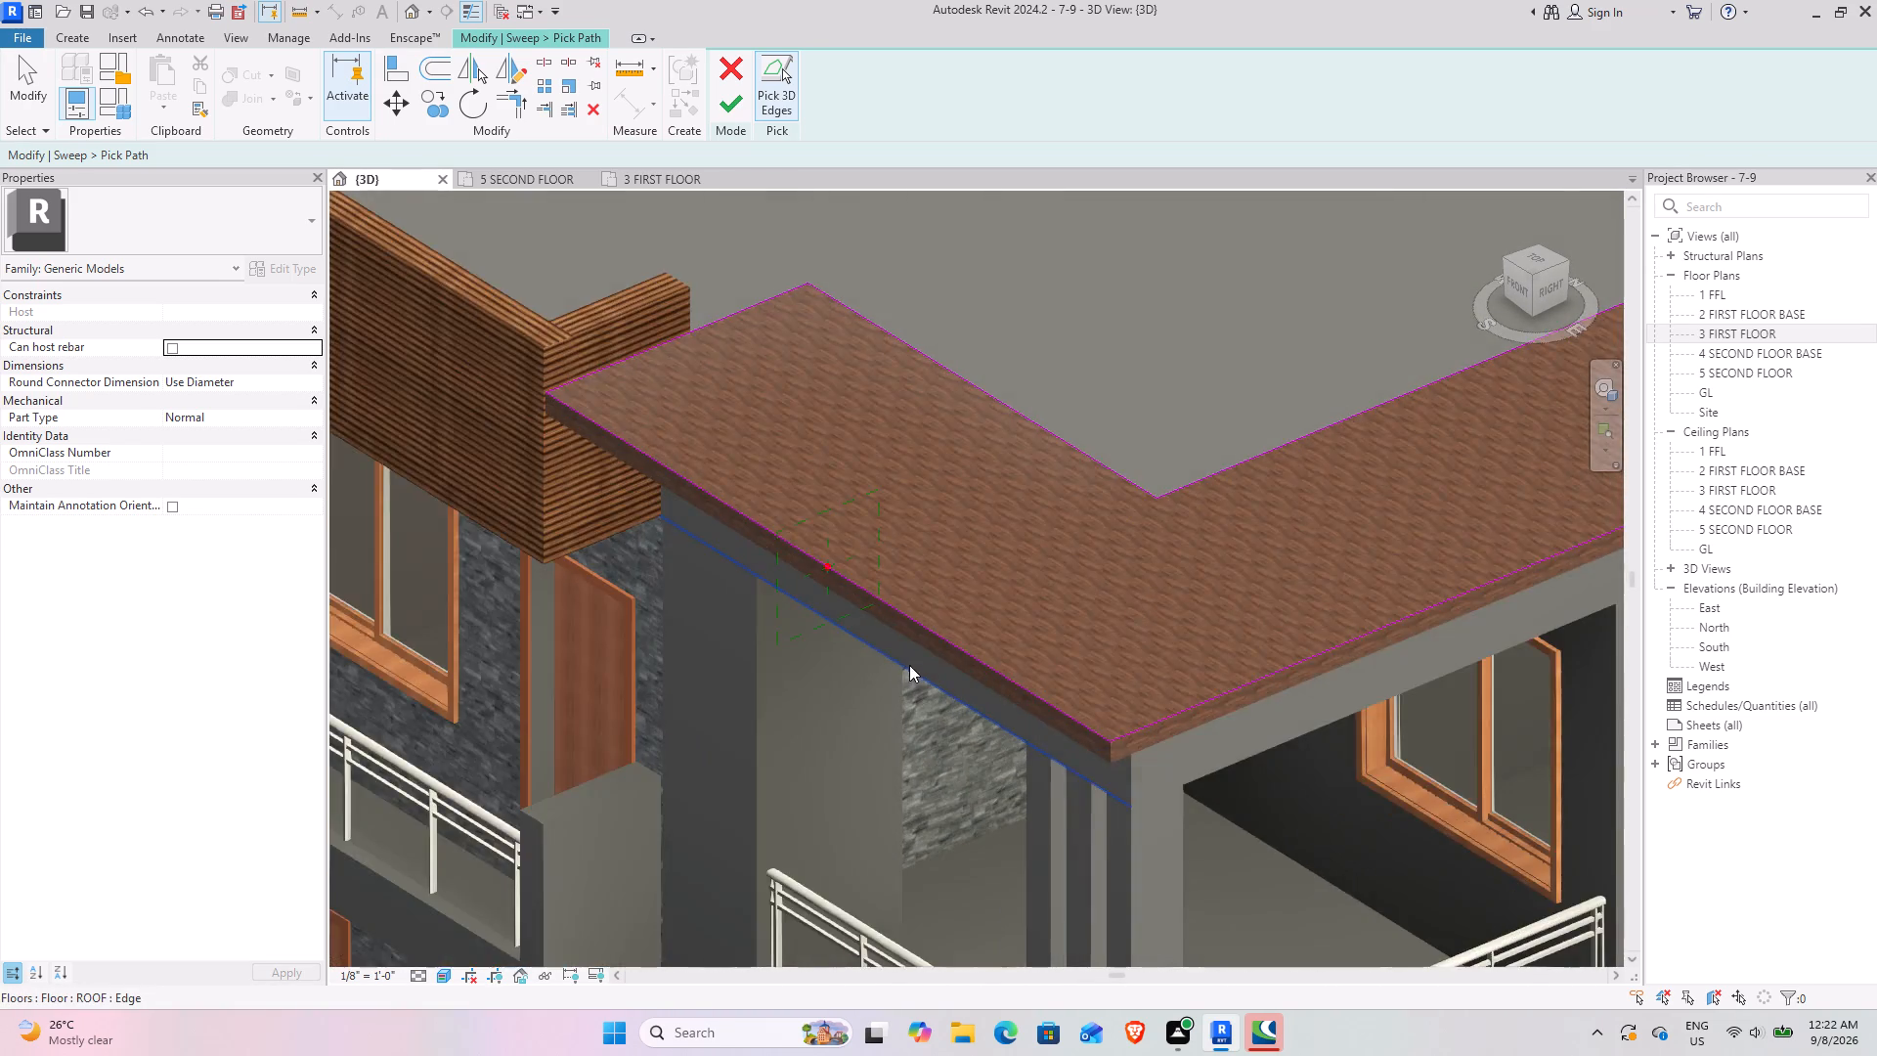
scroll(909, 665, "up", 3)
left_click(729, 113)
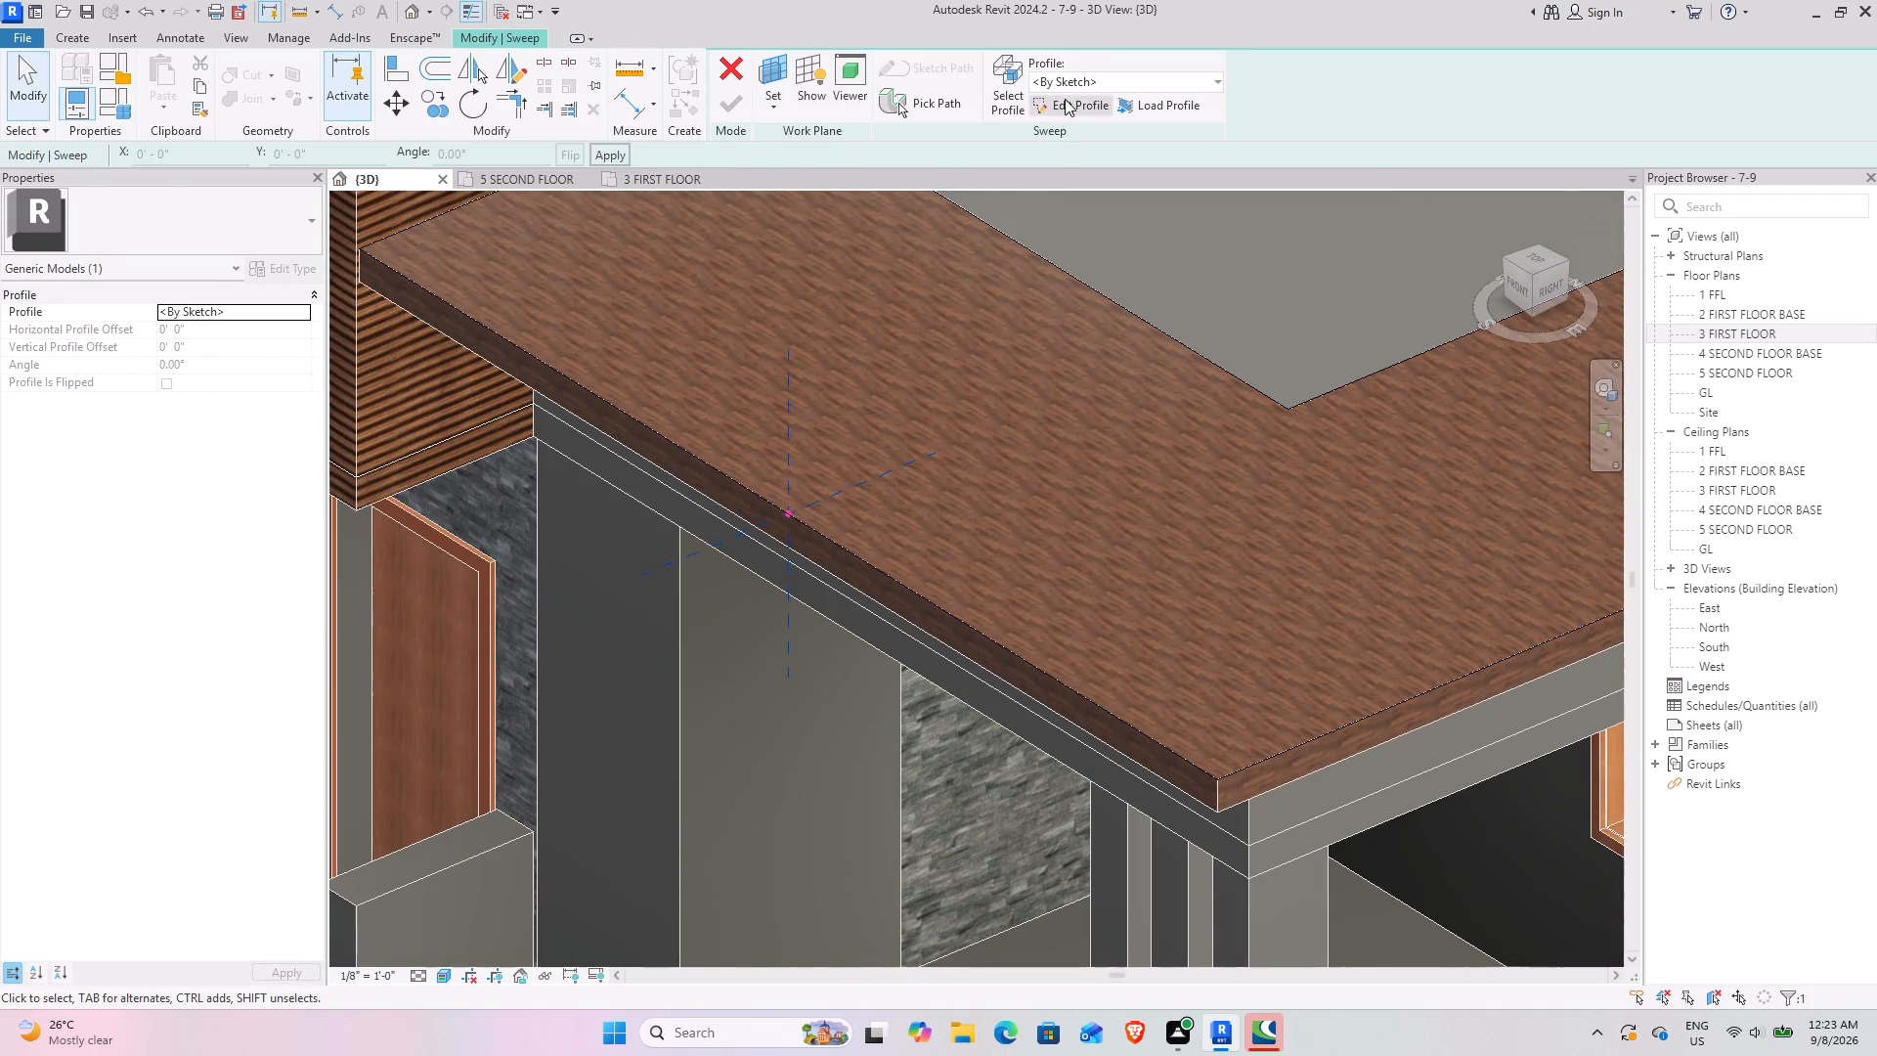
Sketch the sweep profile as a rectangle about 2 1/4" wide, outward from the projection's top outer corner in the right-side view.
left_click(1065, 96)
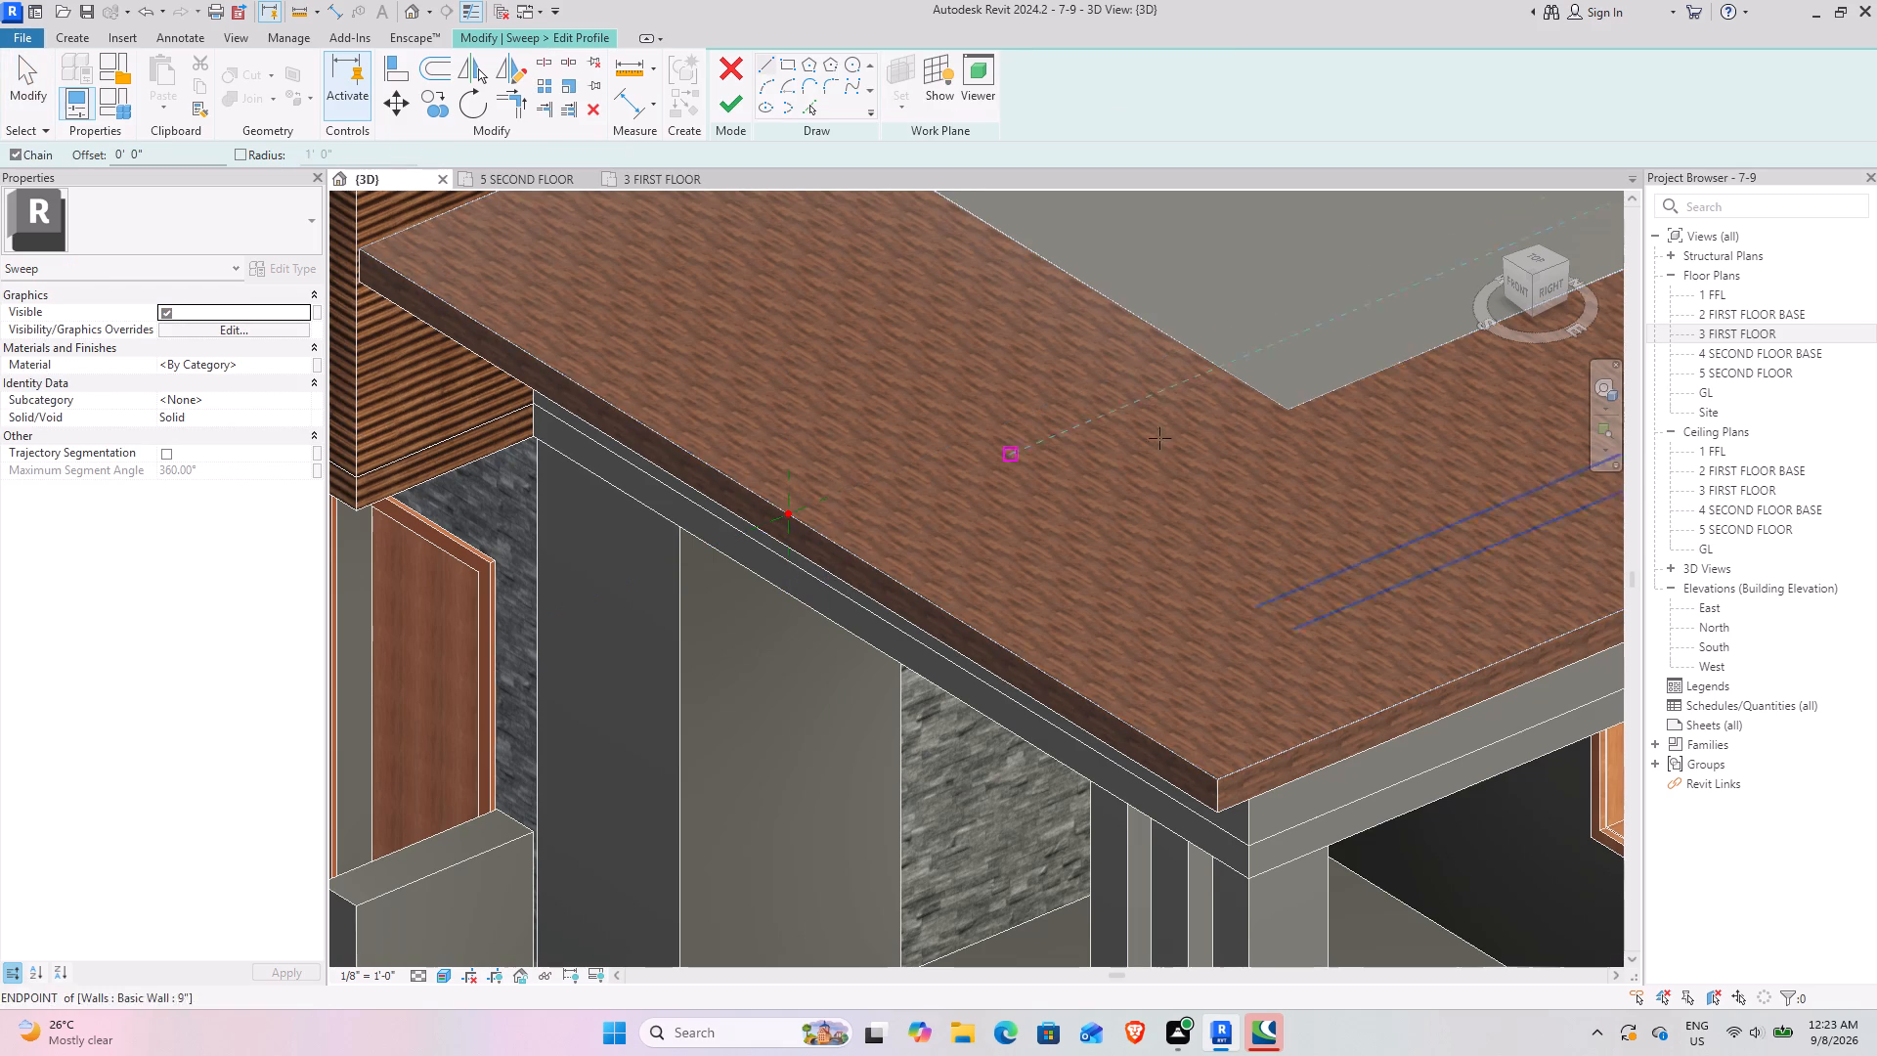
left_click(1555, 286)
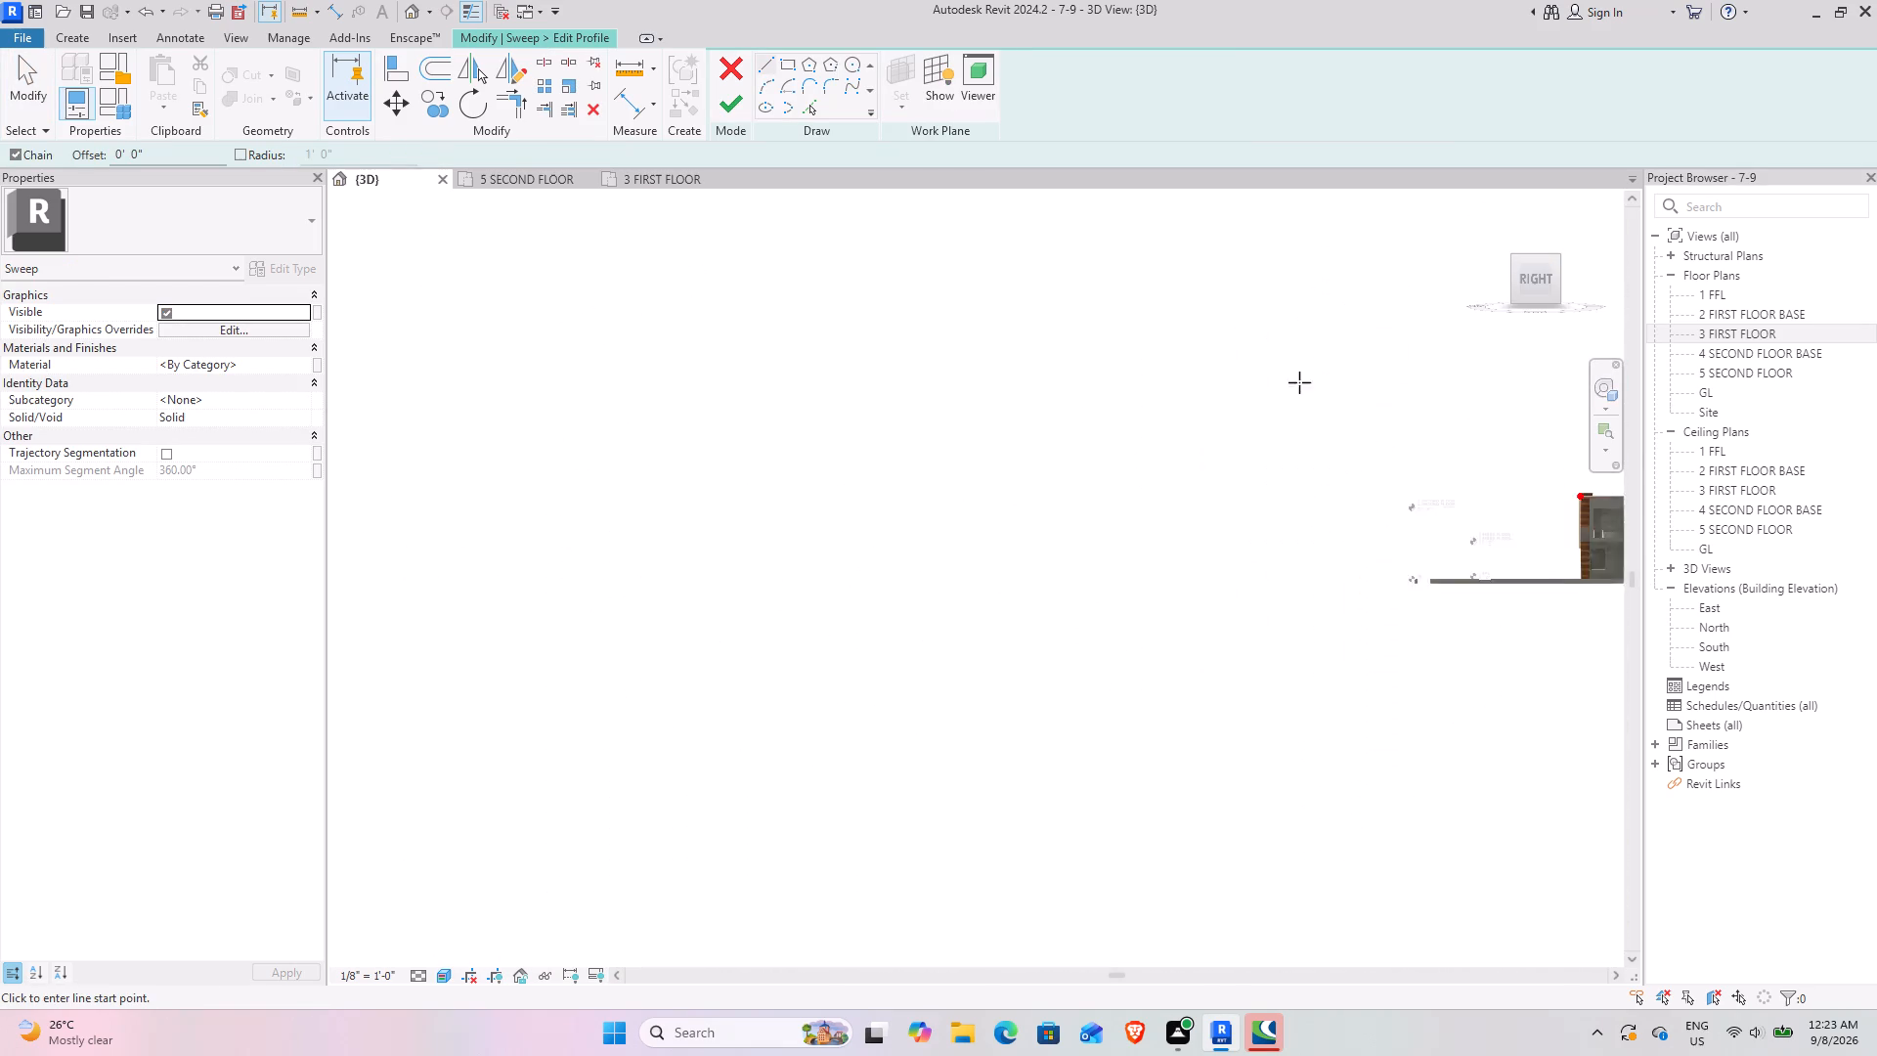
scroll(1068, 544, "up", 20)
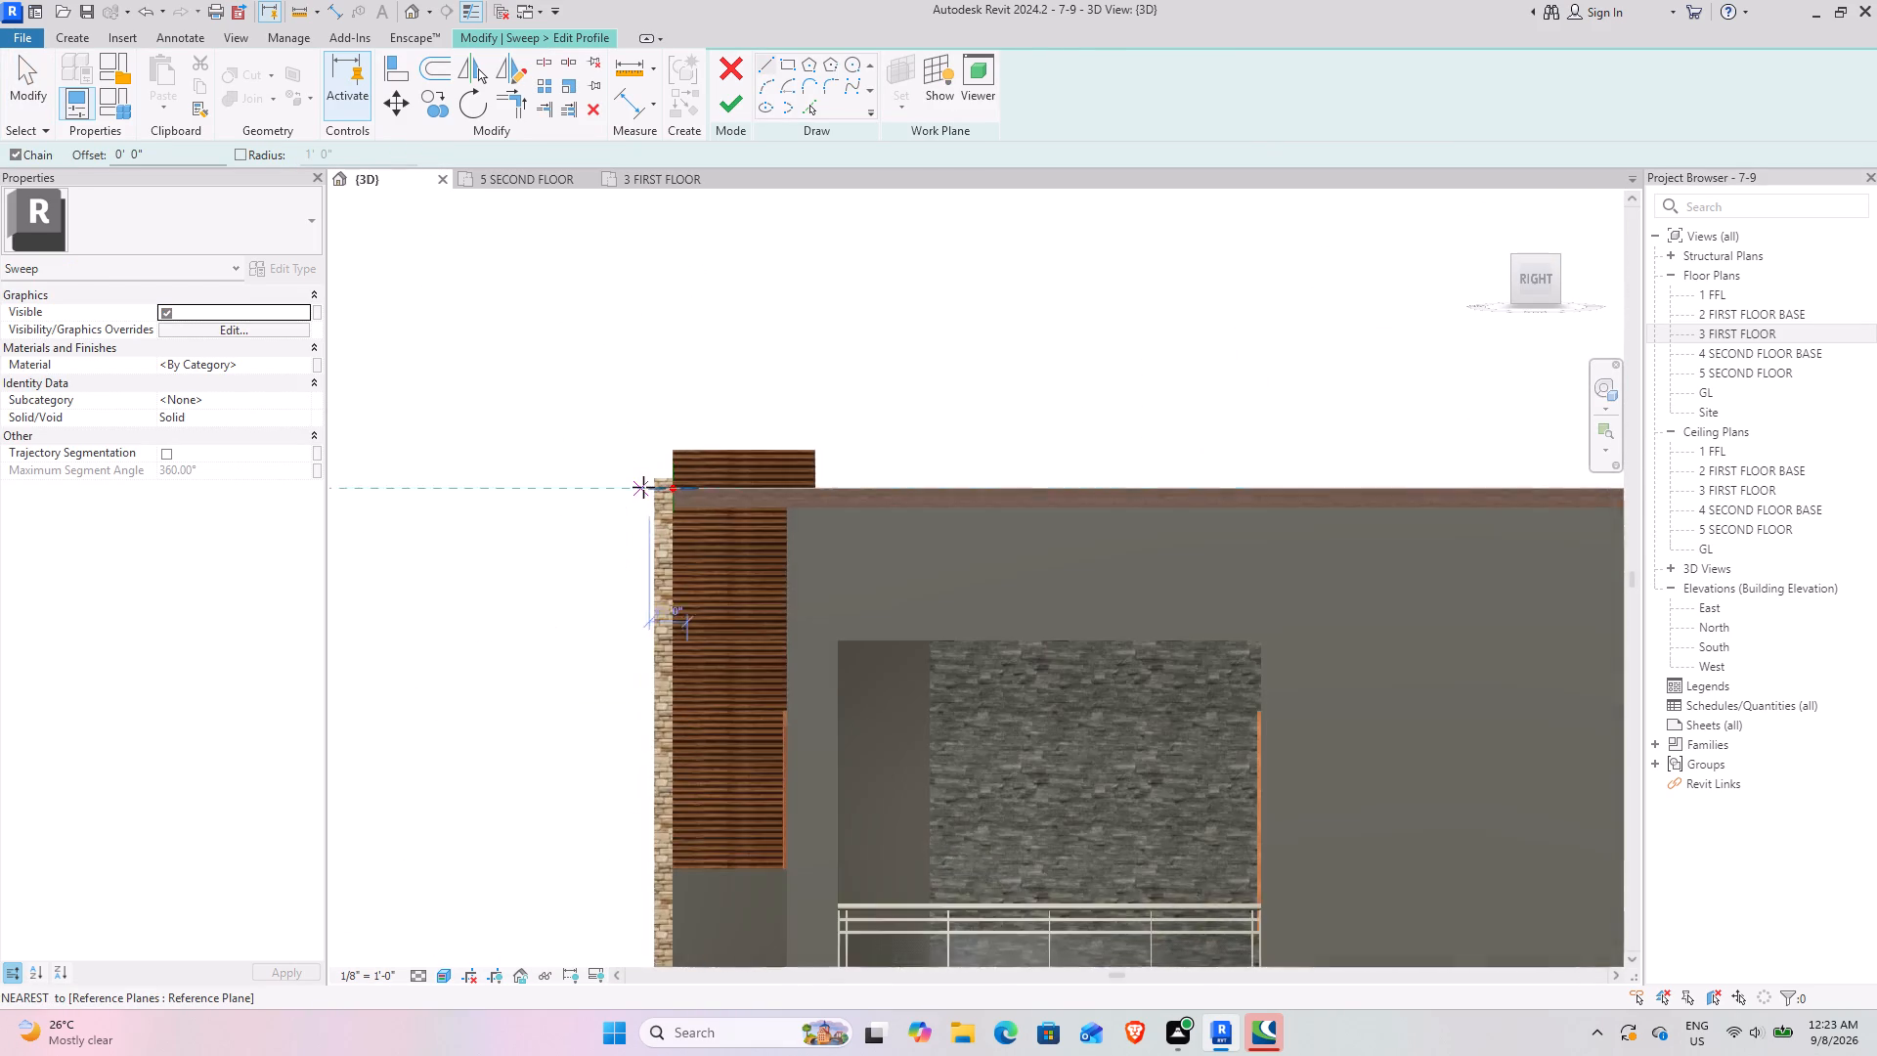
scroll(643, 487, "up", 11)
scroll(722, 476, "up", 4)
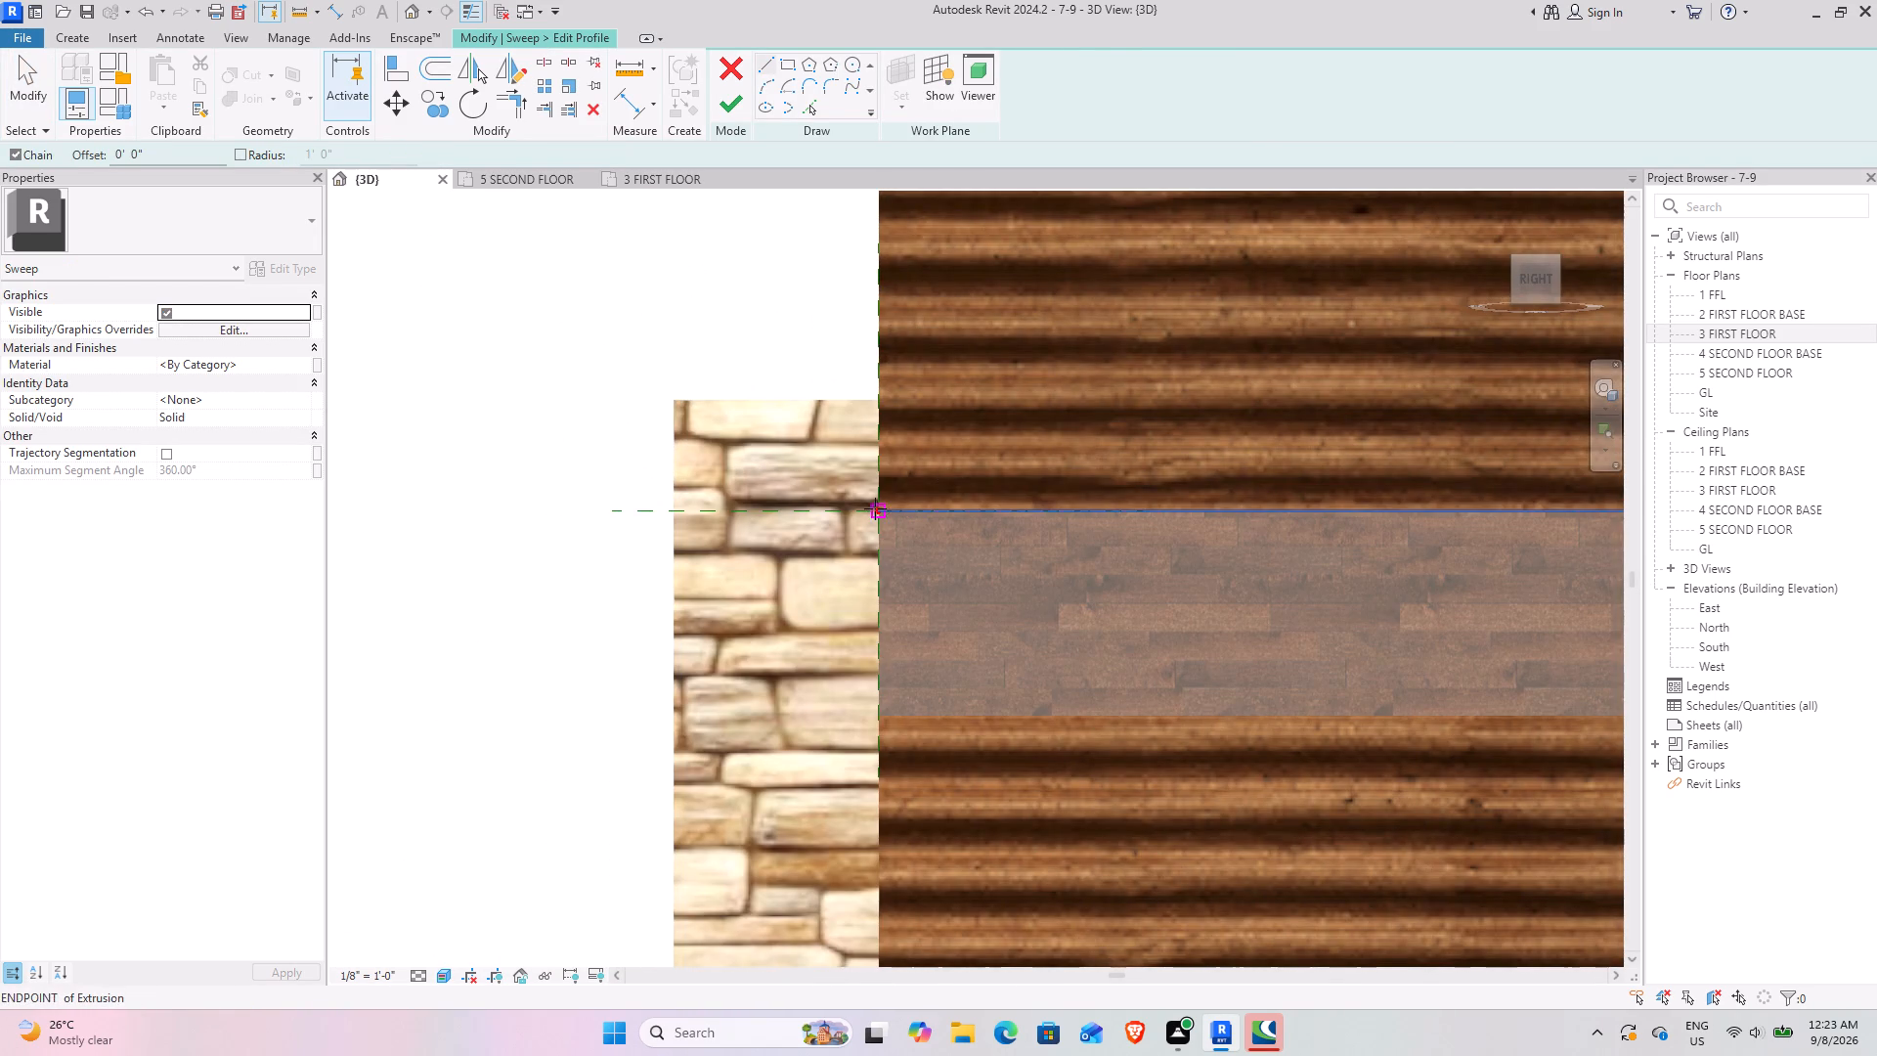
left_click(781, 56)
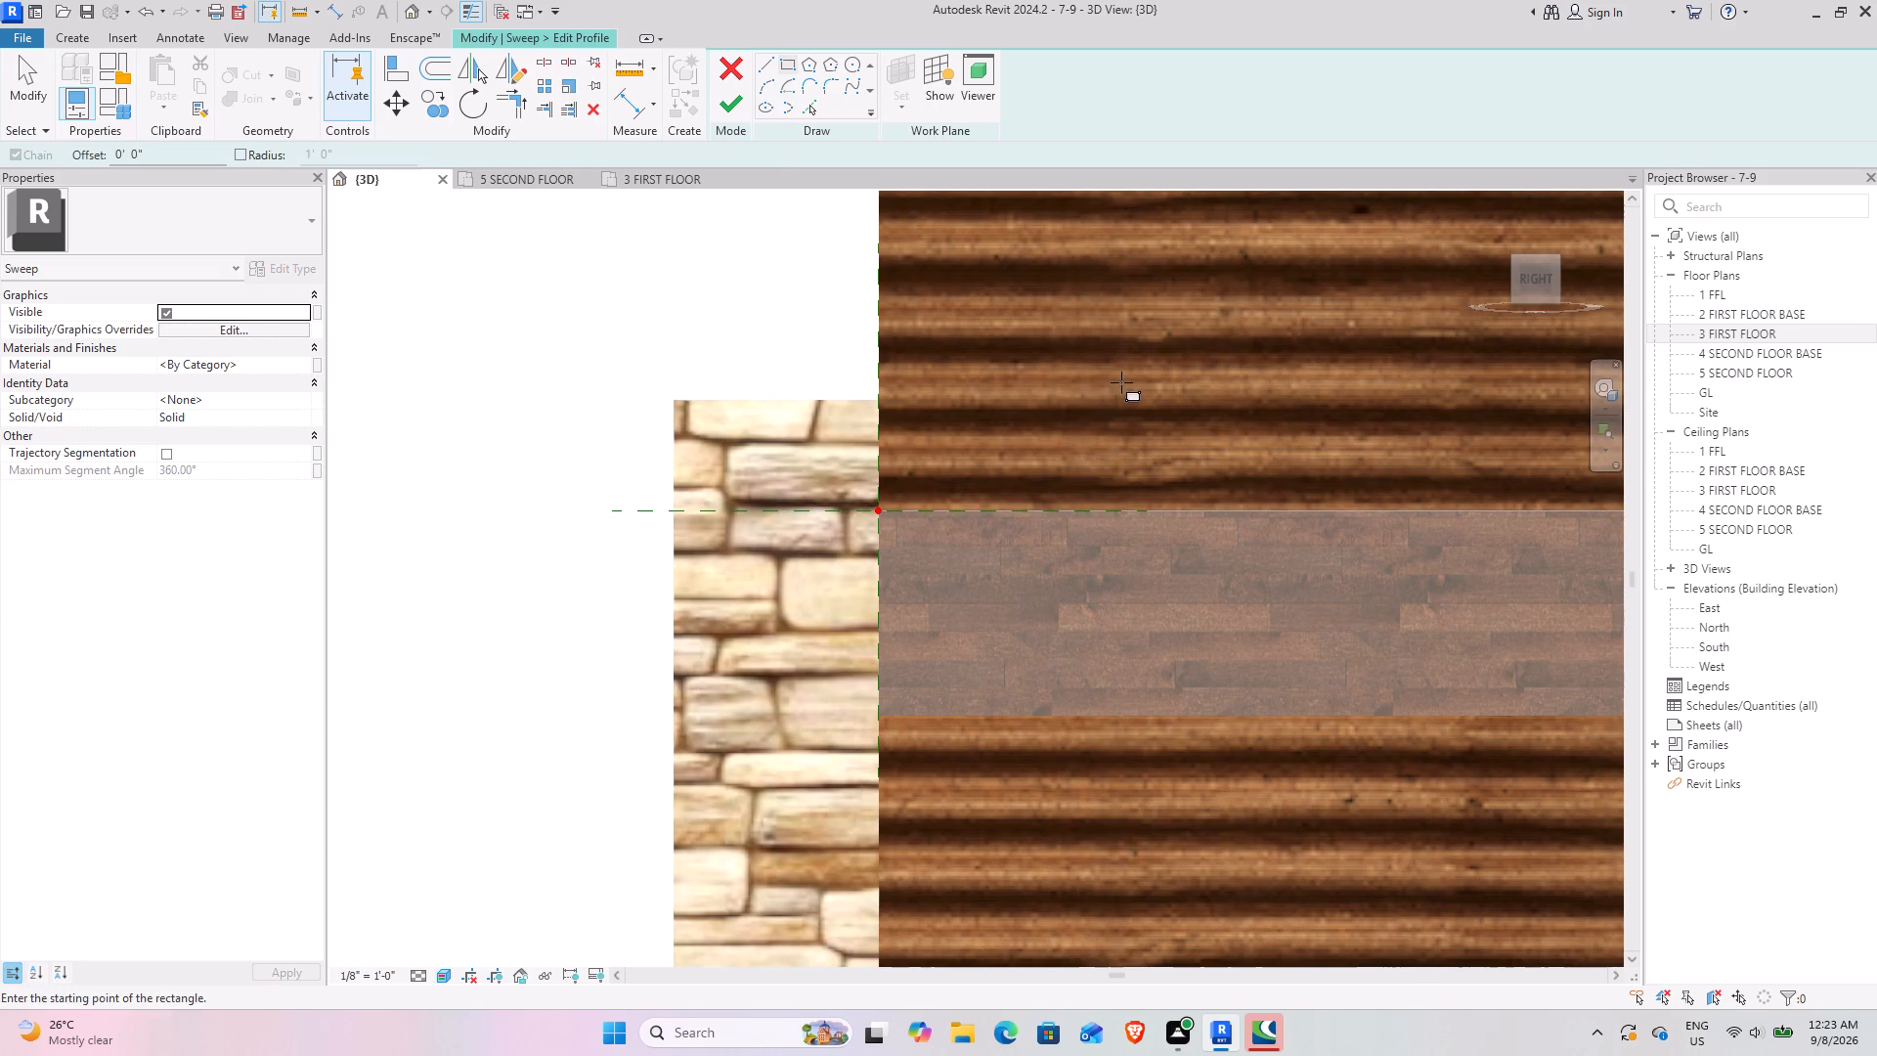
left_click(880, 518)
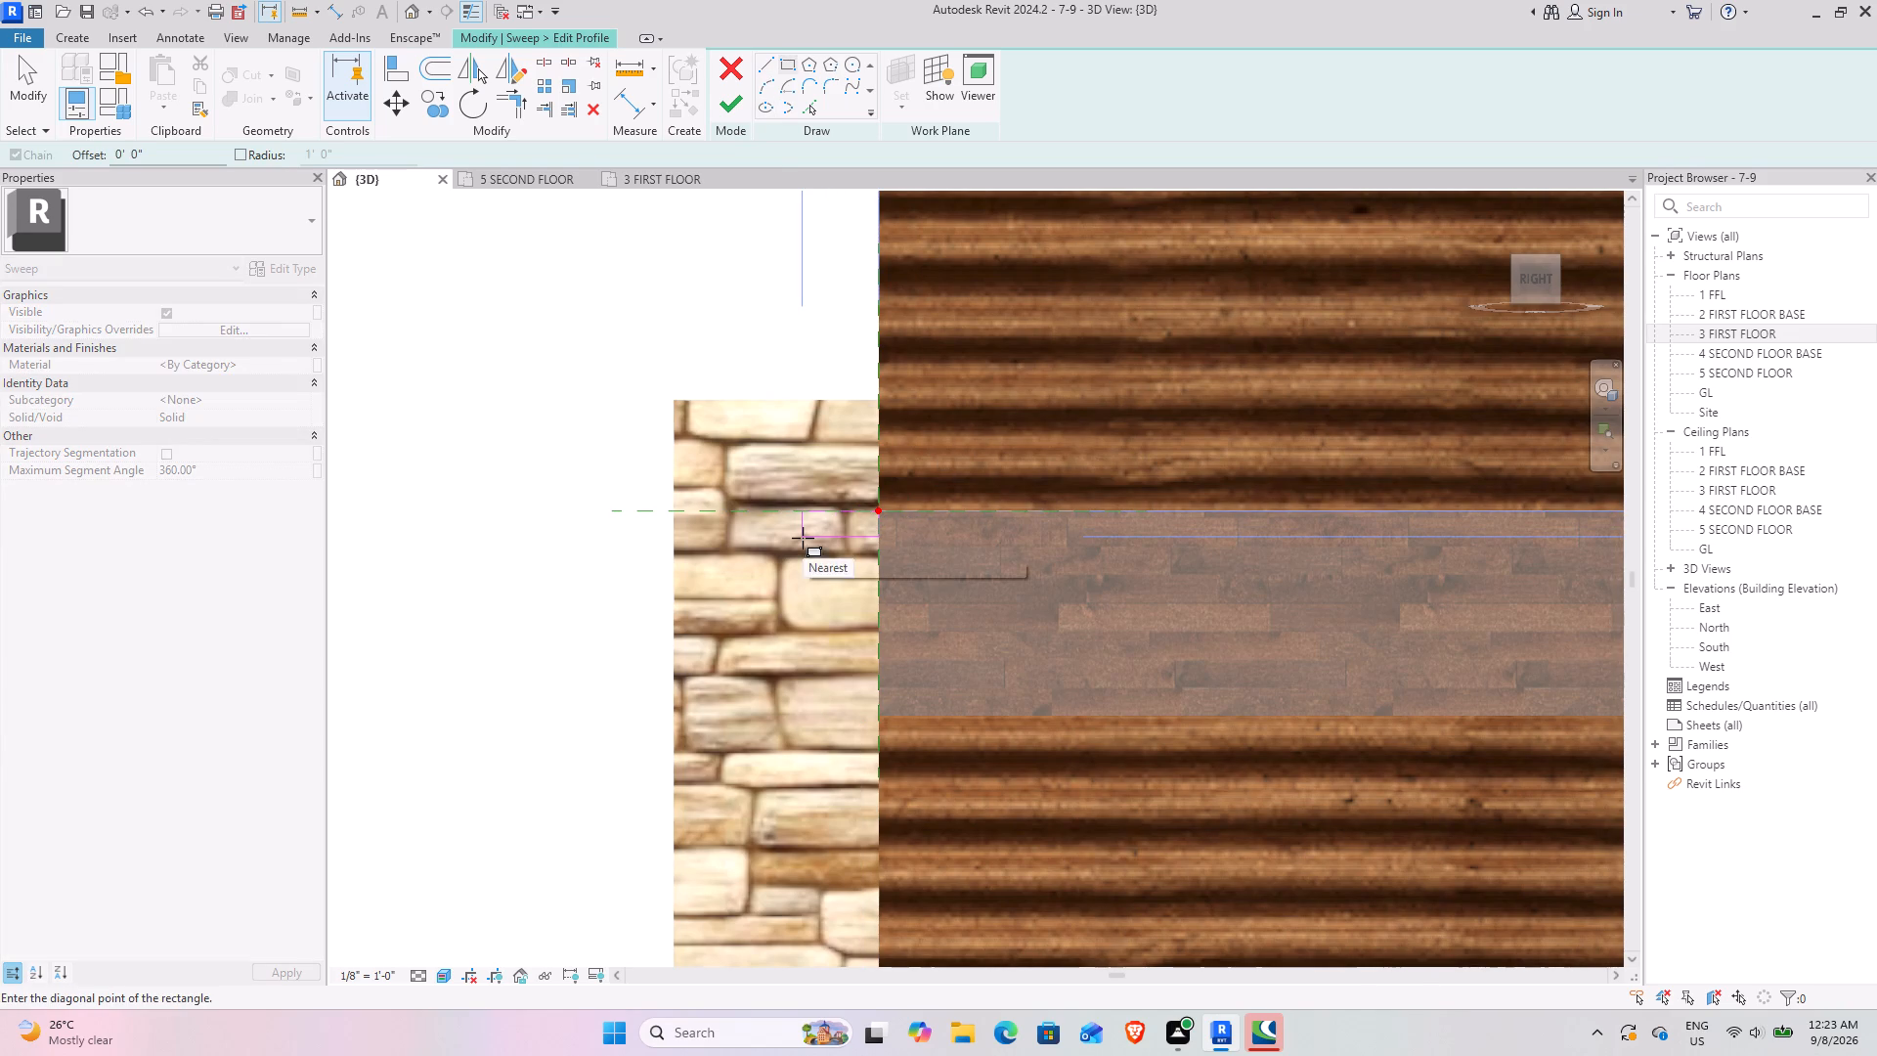
left_click(803, 538)
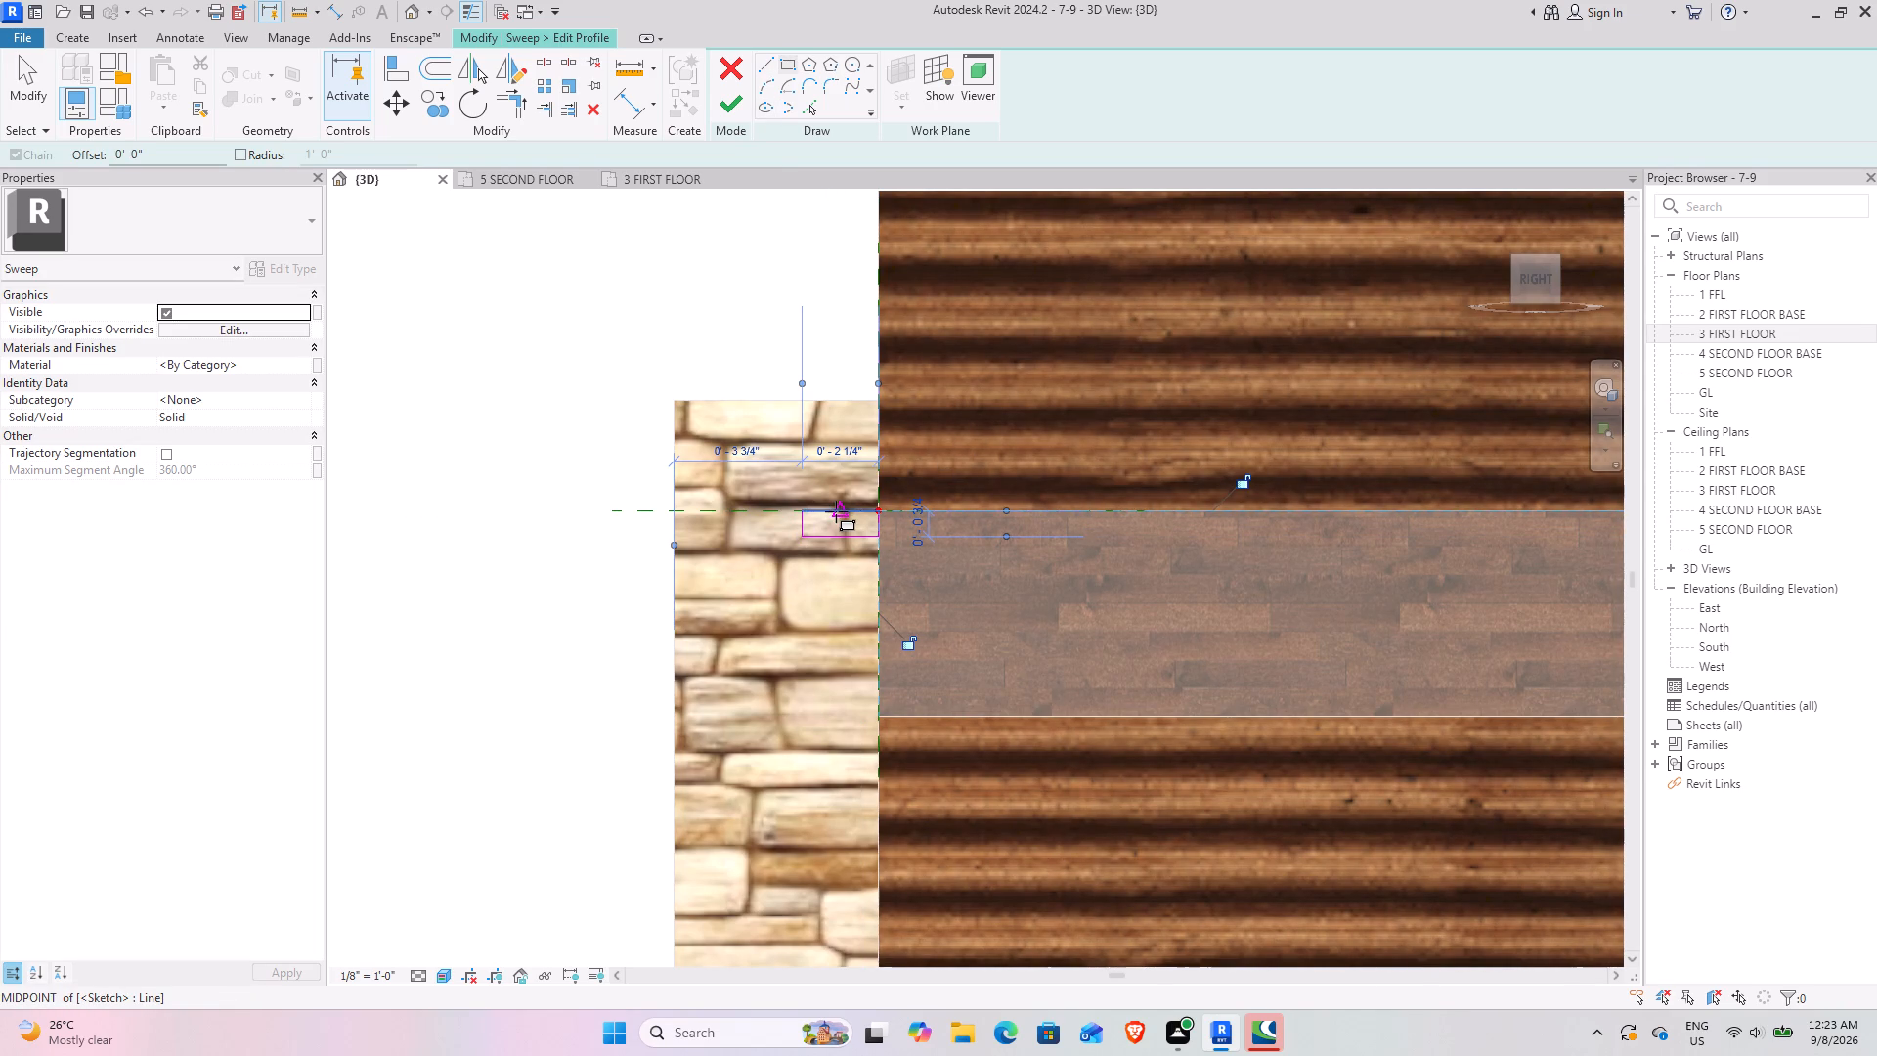
key("Escape")
key("Escape")
key("Escape")
Size the profile rectangle to 1" high and 3" wide.
left_click(835, 536)
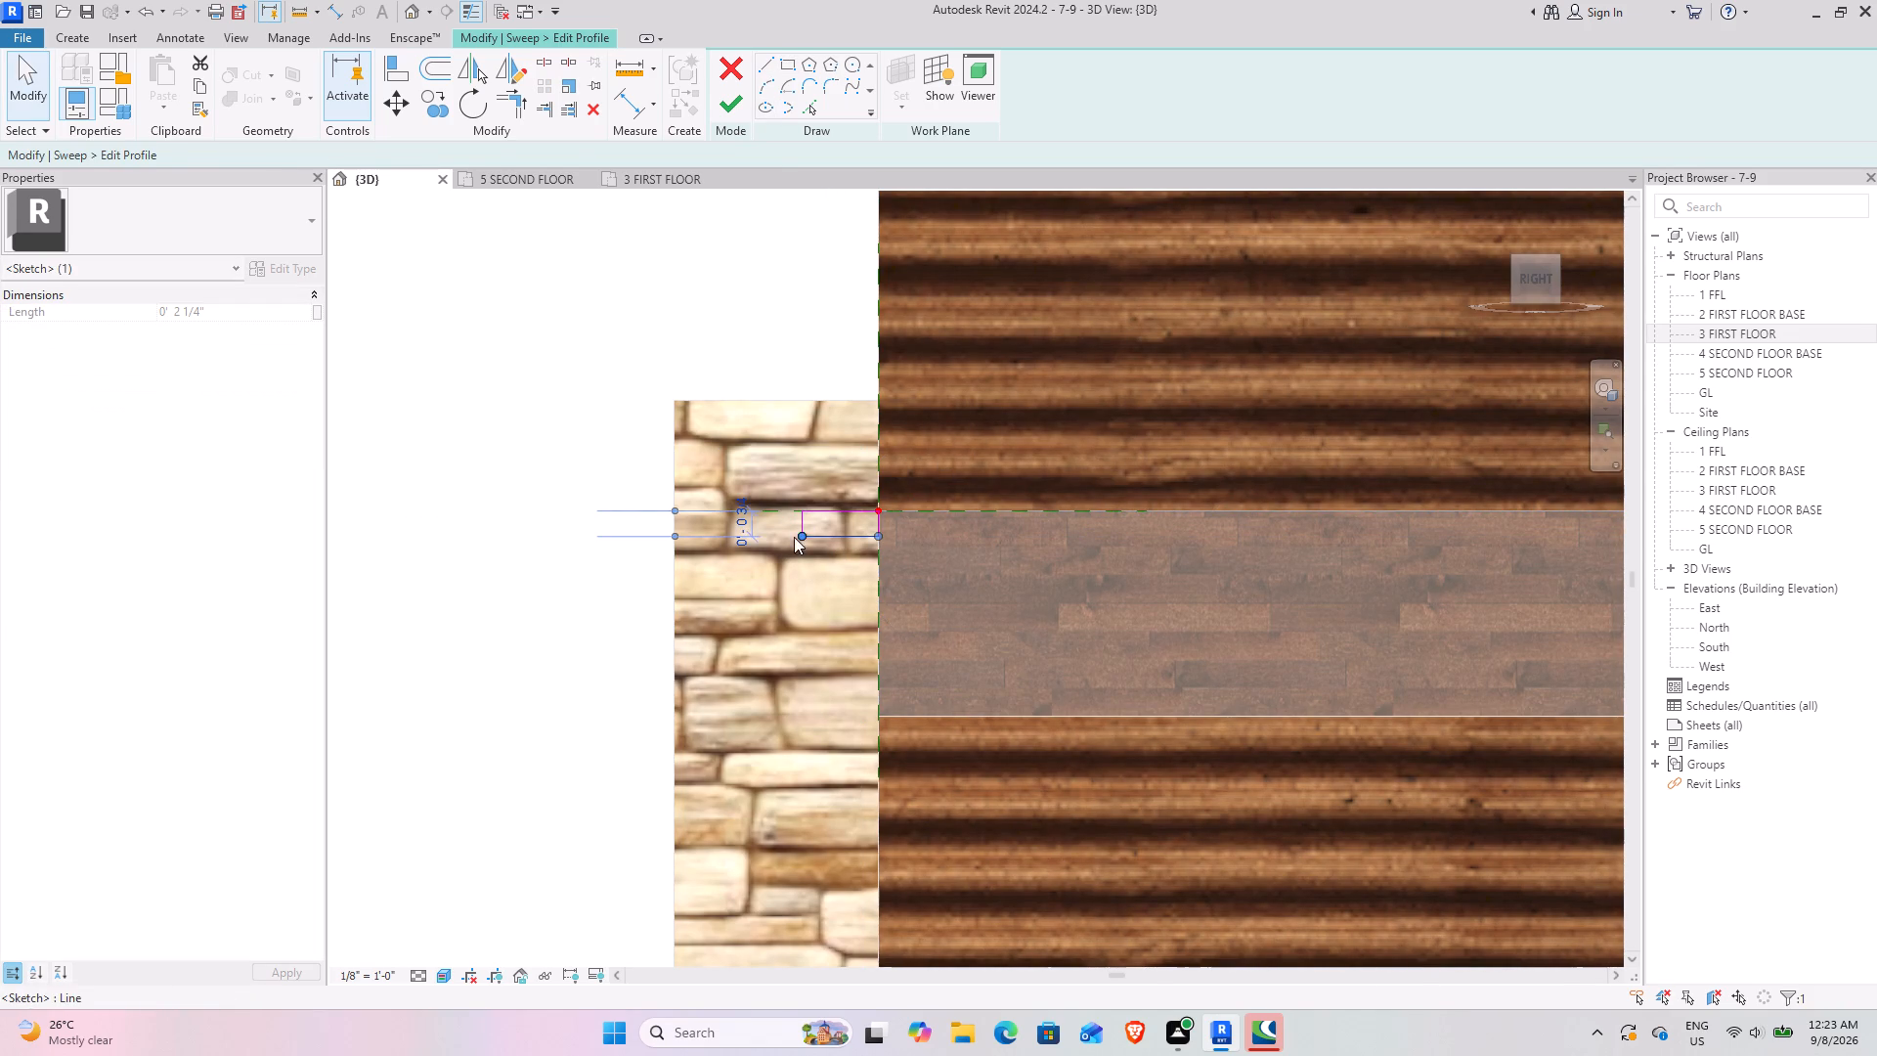
left_click(740, 514)
key("1")
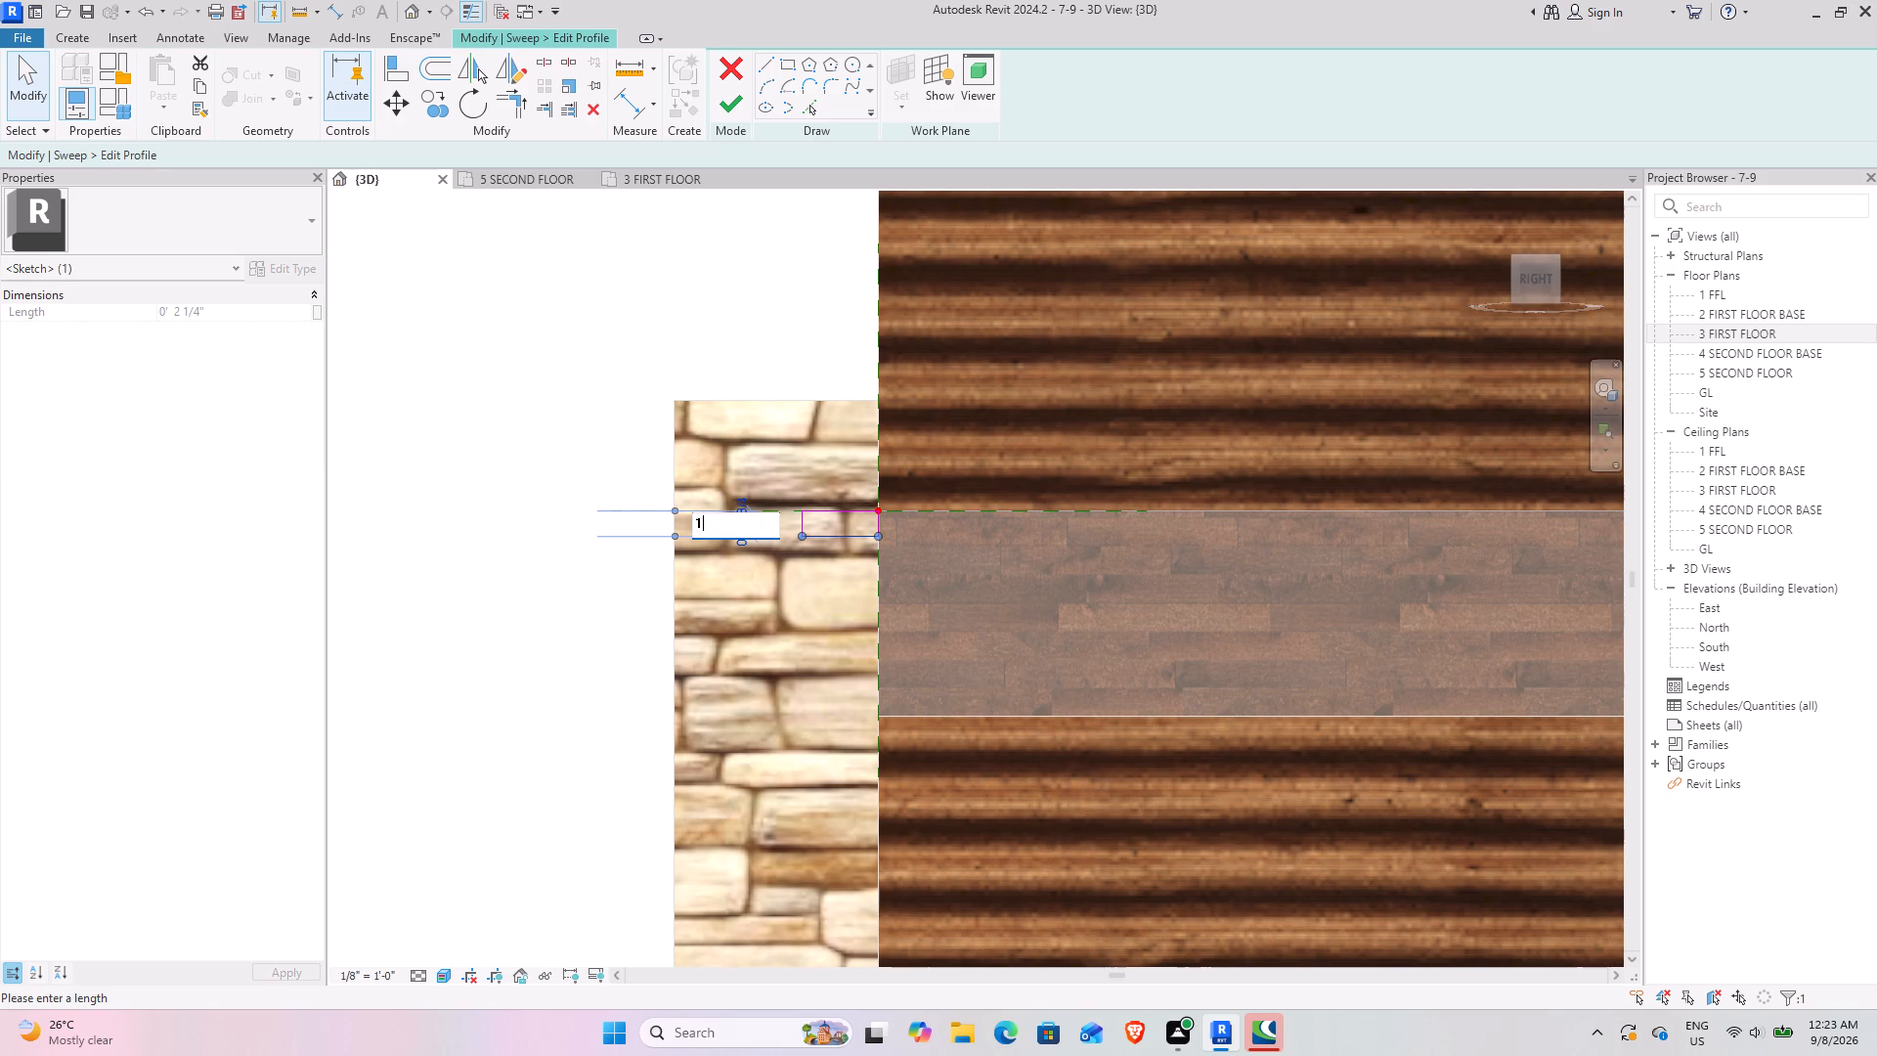
key("shift+quotedbl")
key("Return")
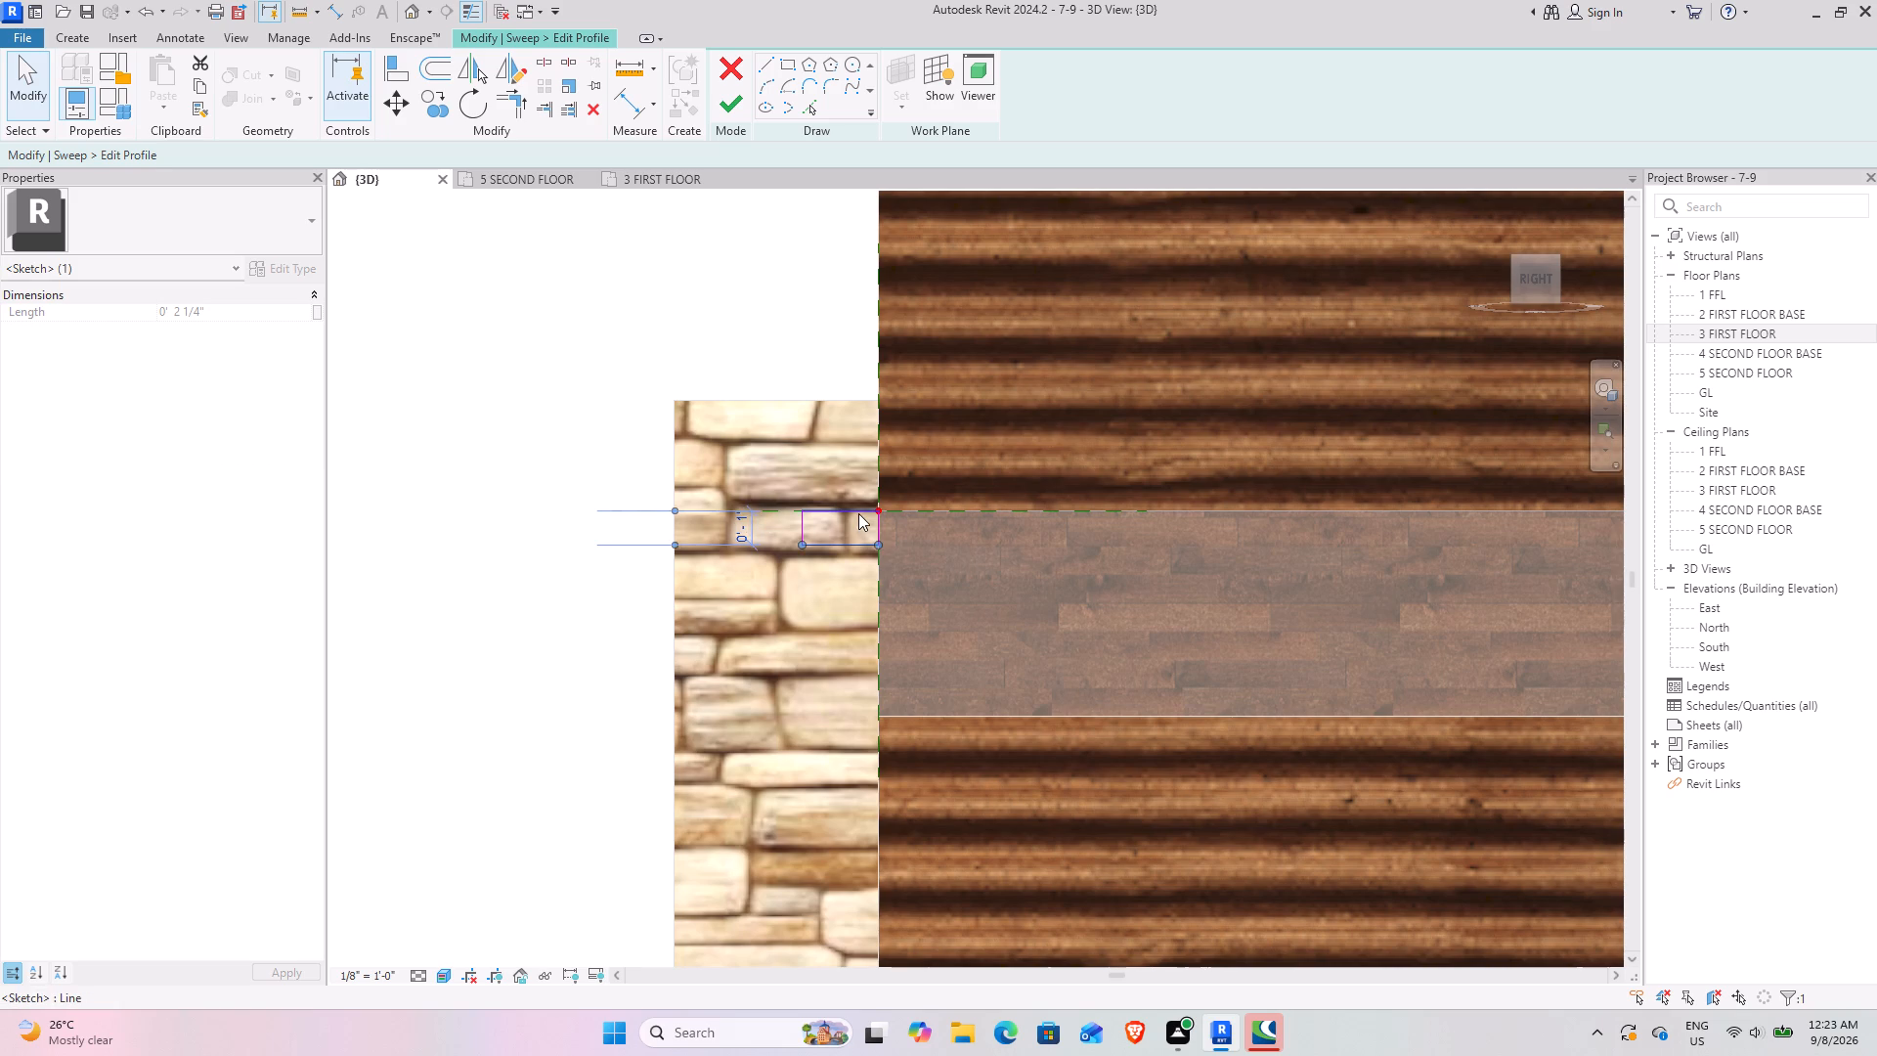
left_click(805, 528)
left_click(835, 451)
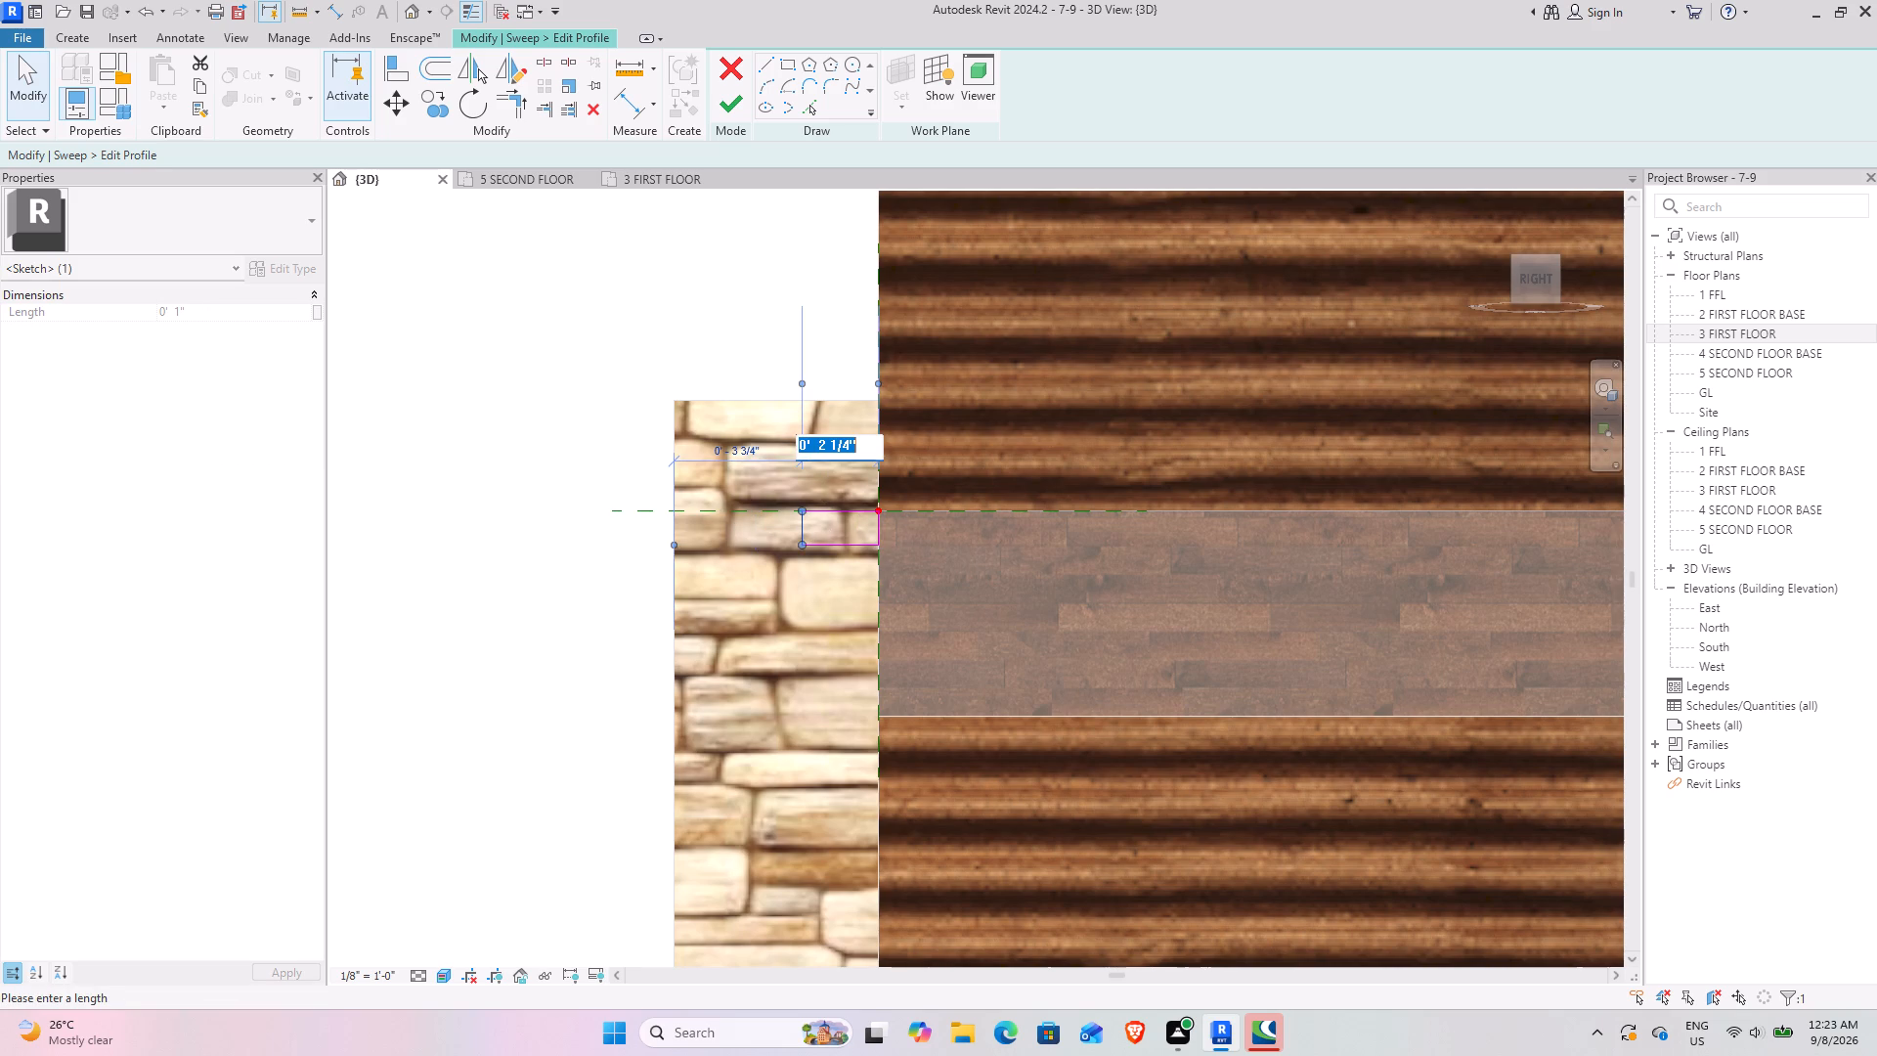
key("4")
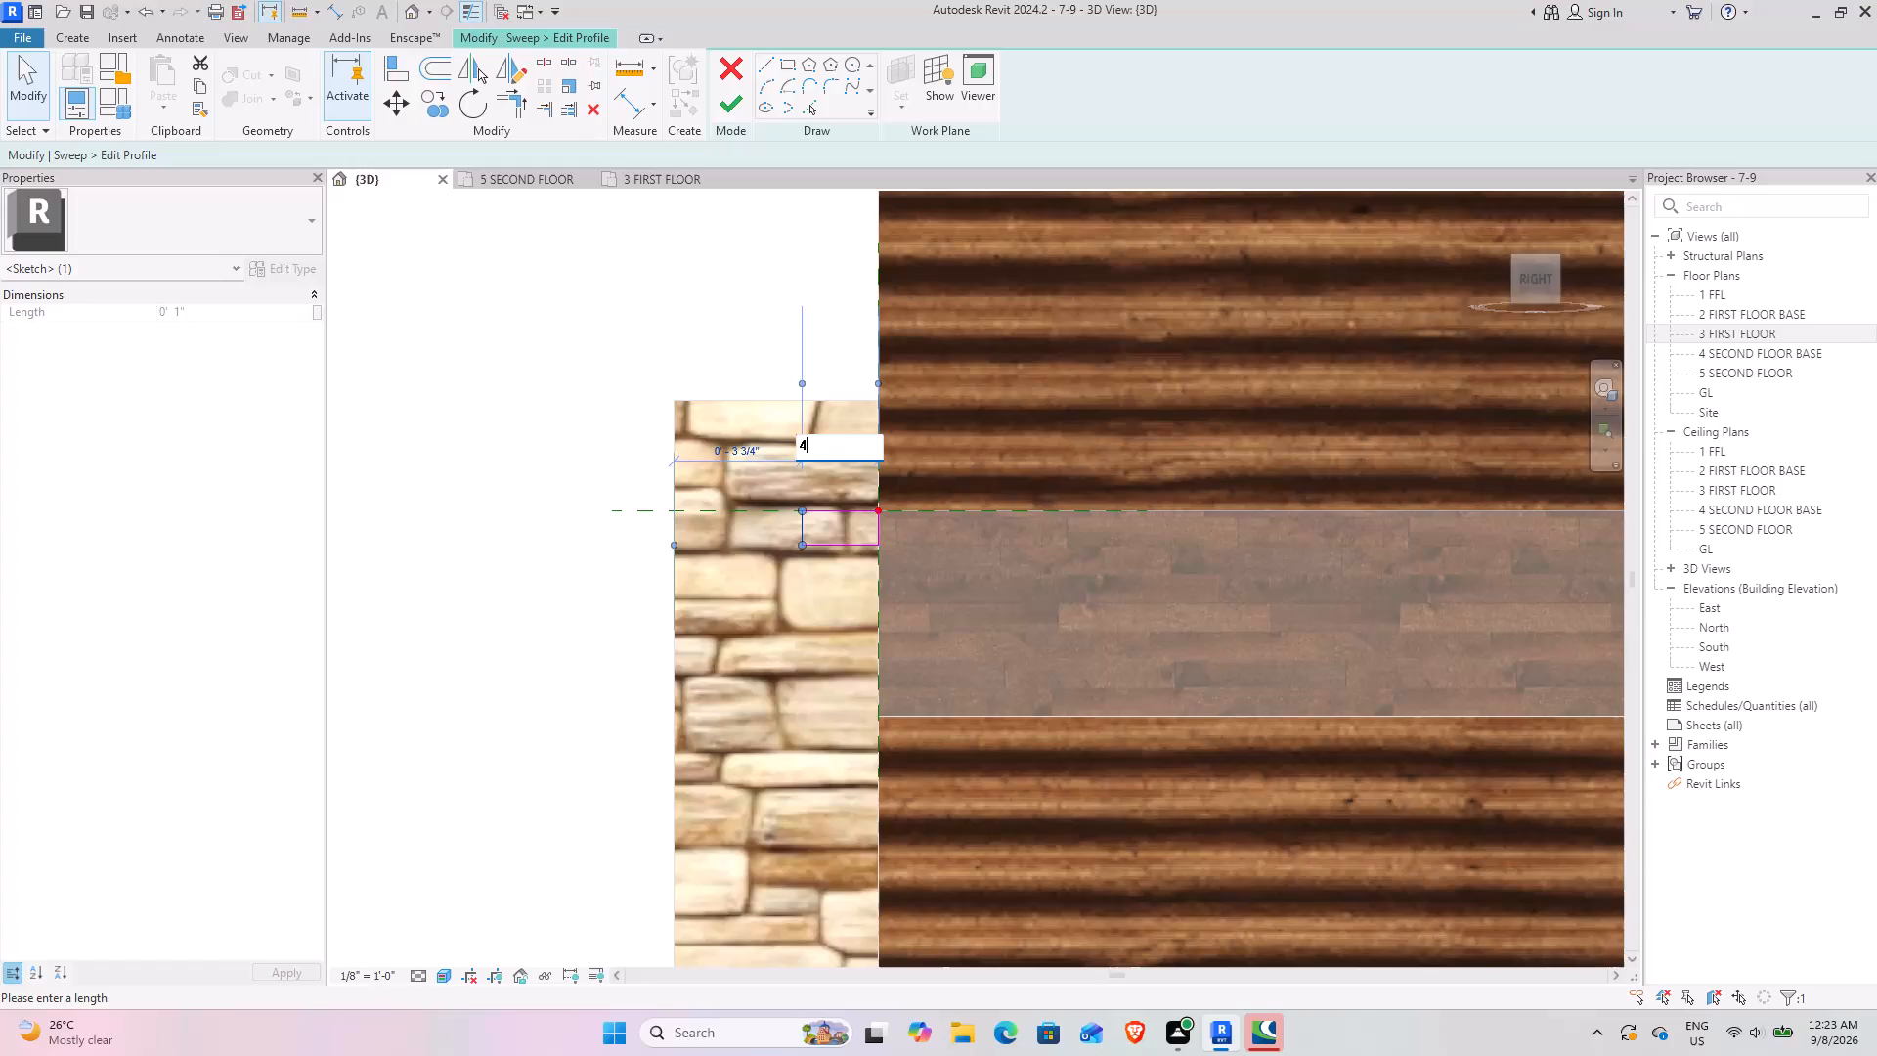
key("BackSpace")
type("3\"")
key("Return")
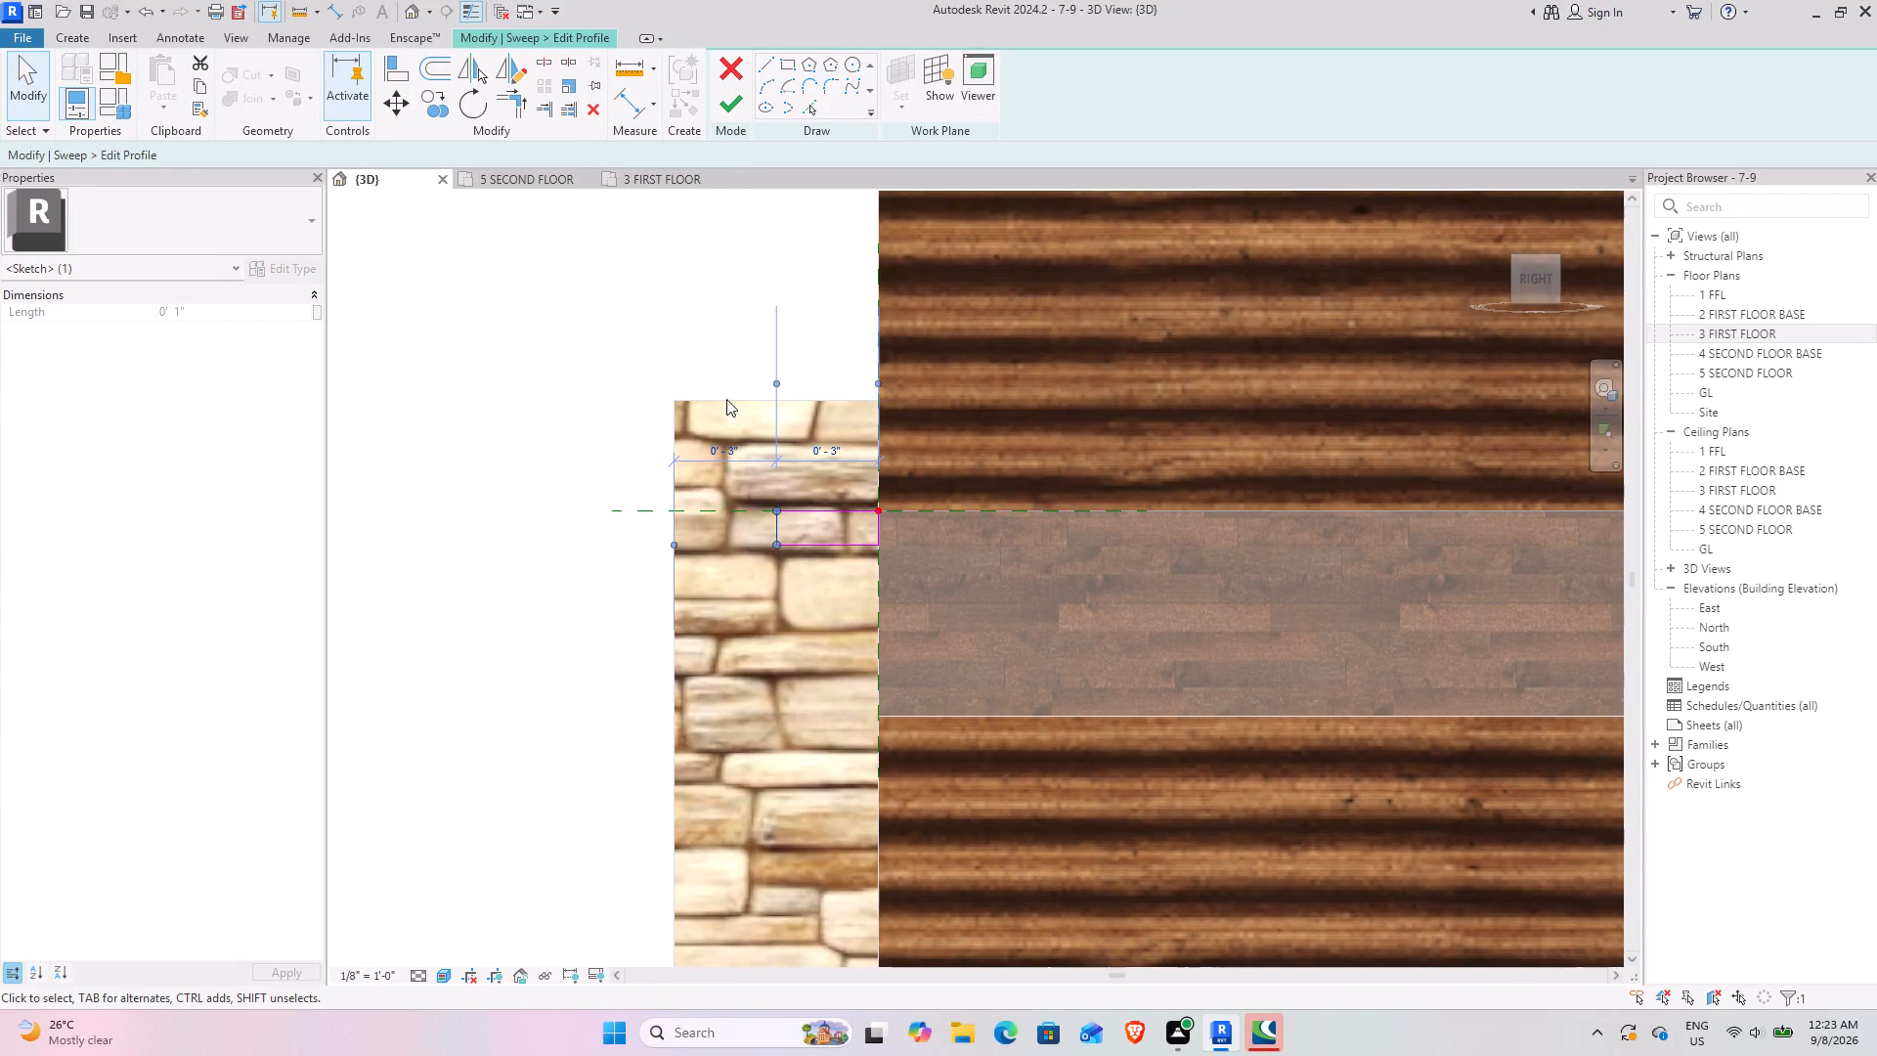
Copy the profile rectangle 5" down to the projection's bottom edge, and finish the profile and the sweep.
left_click_drag(689, 356, 969, 760)
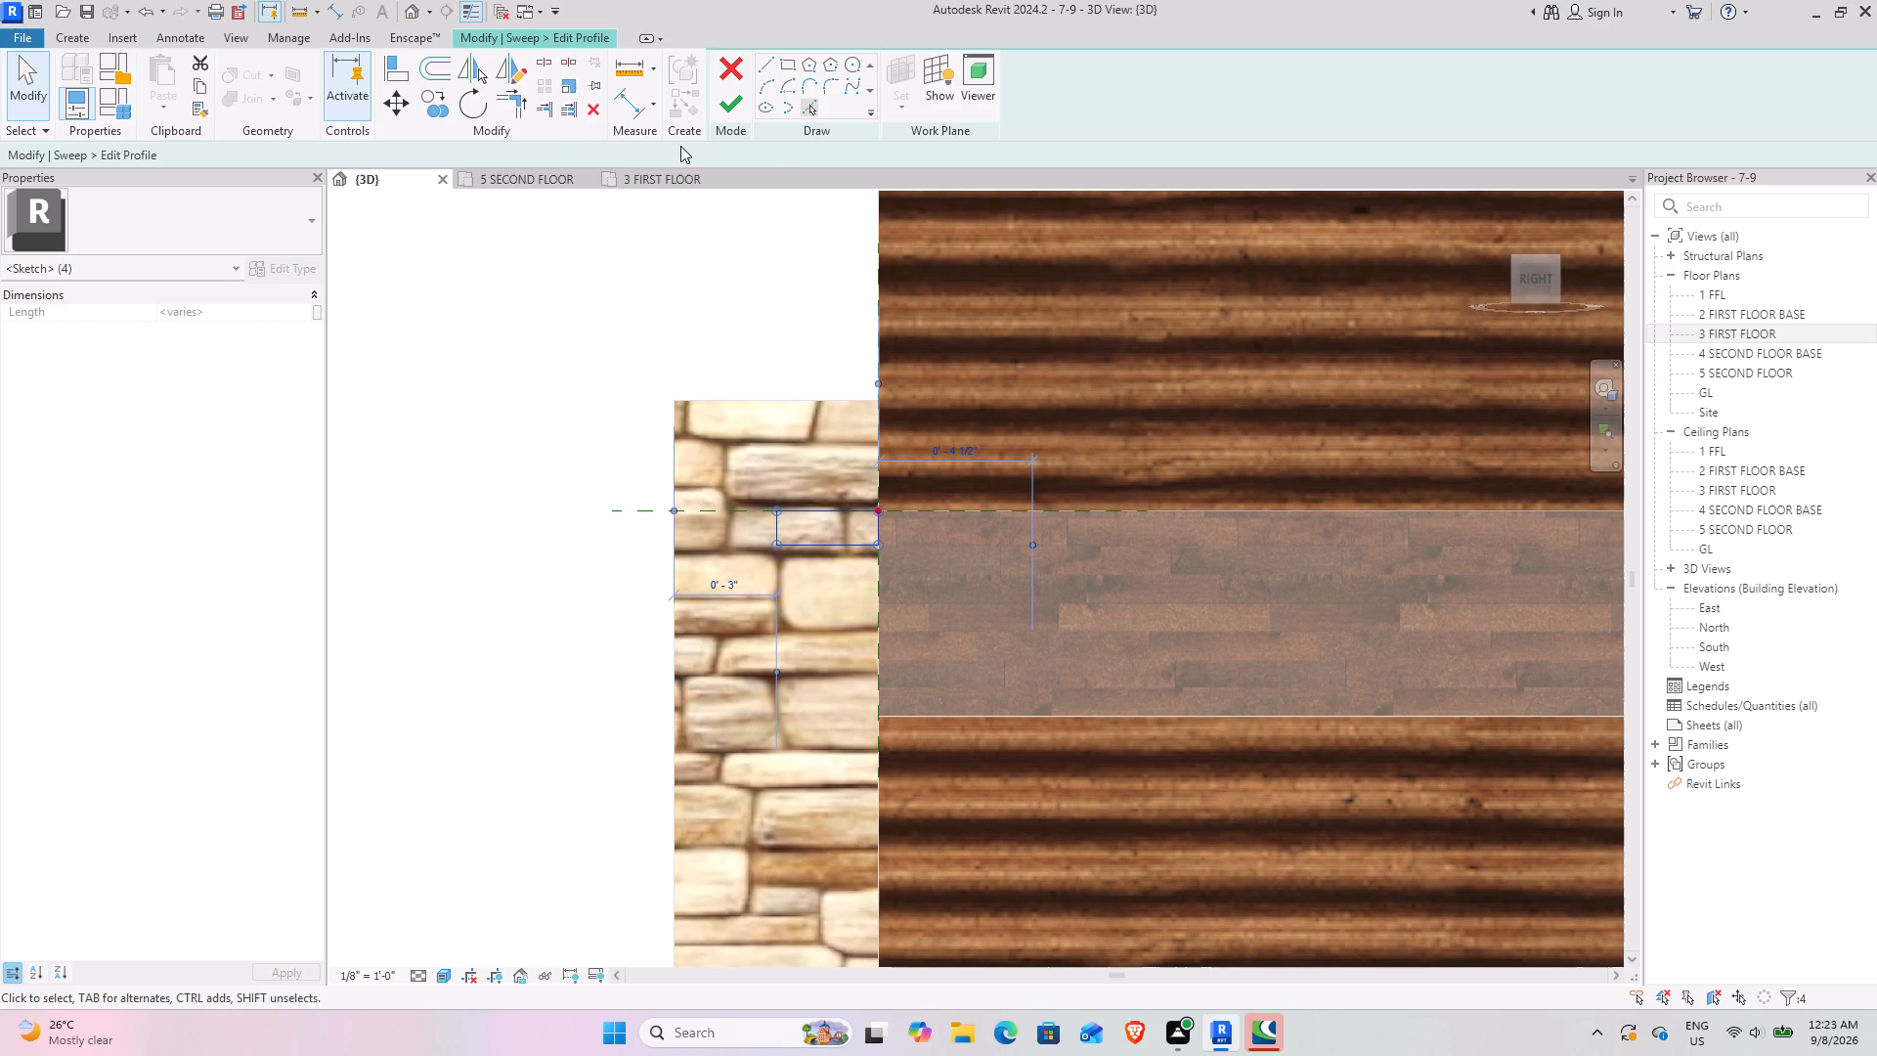
left_click(447, 102)
scroll(889, 564, "down", 2)
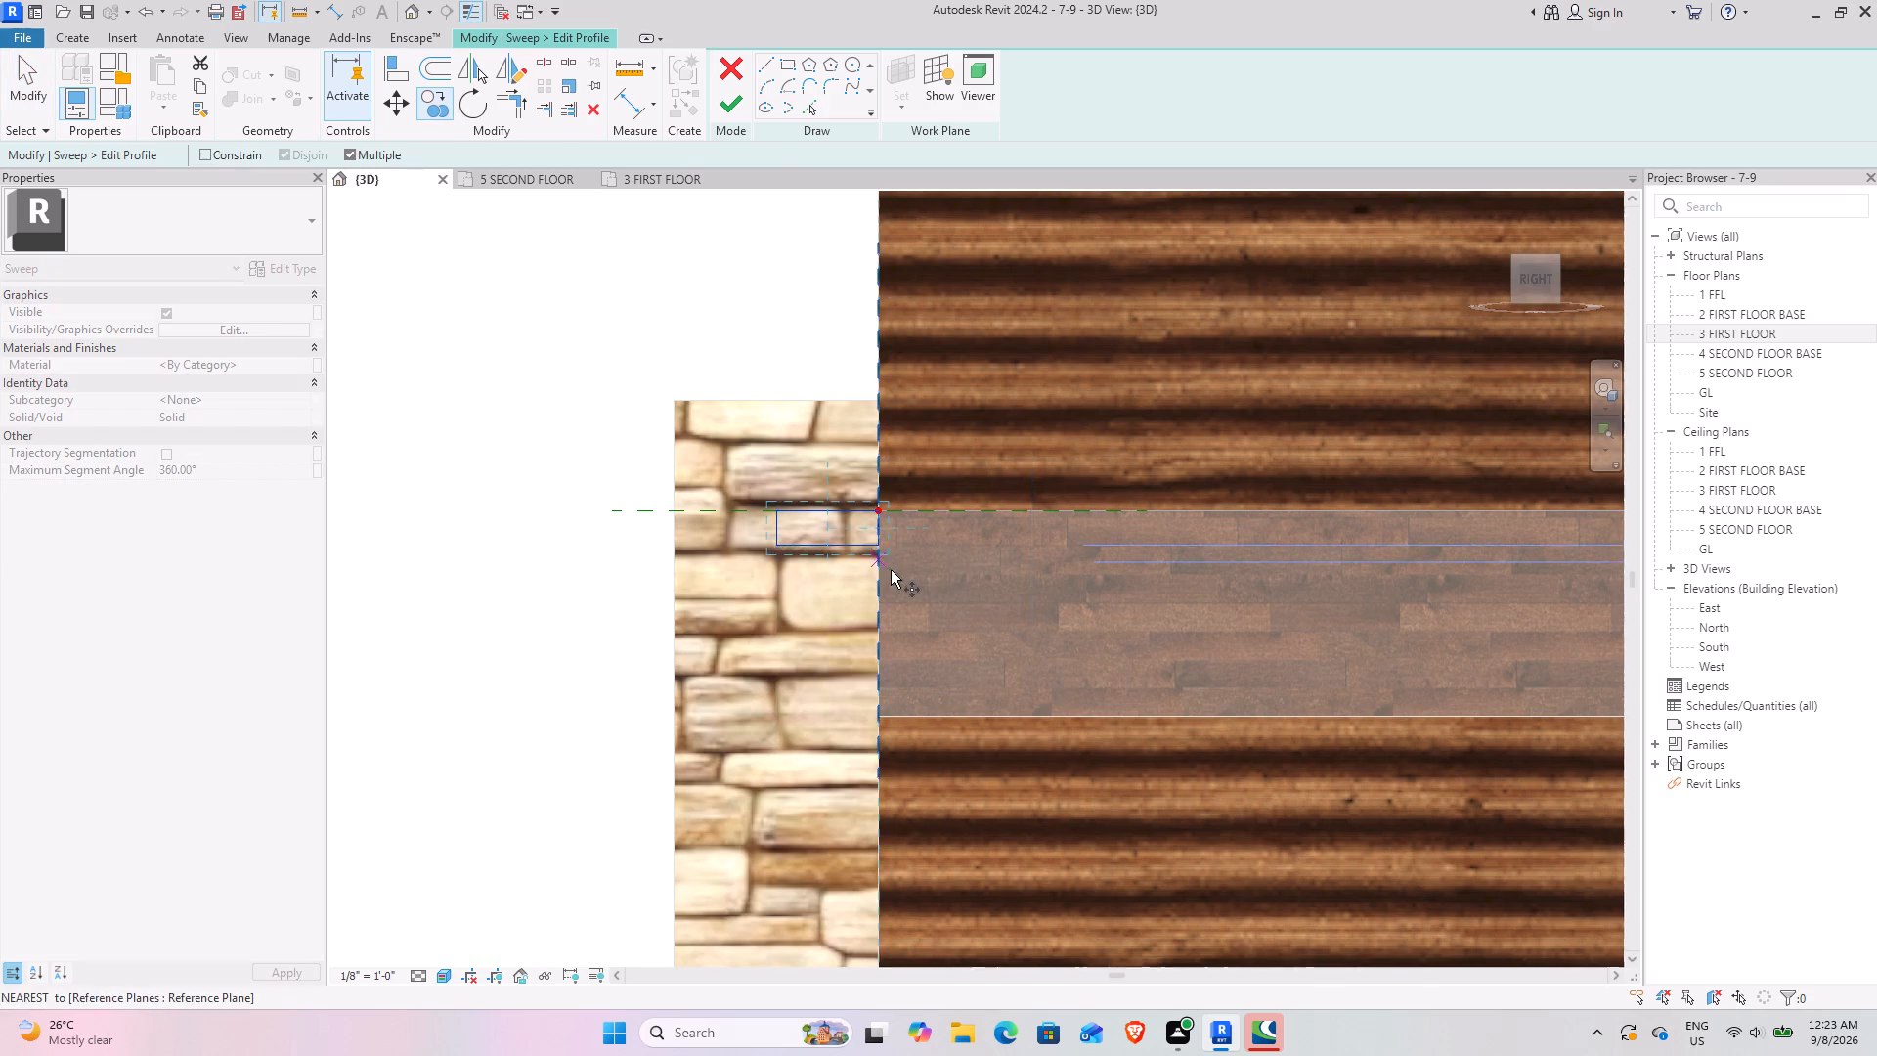
scroll(891, 570, "down", 1)
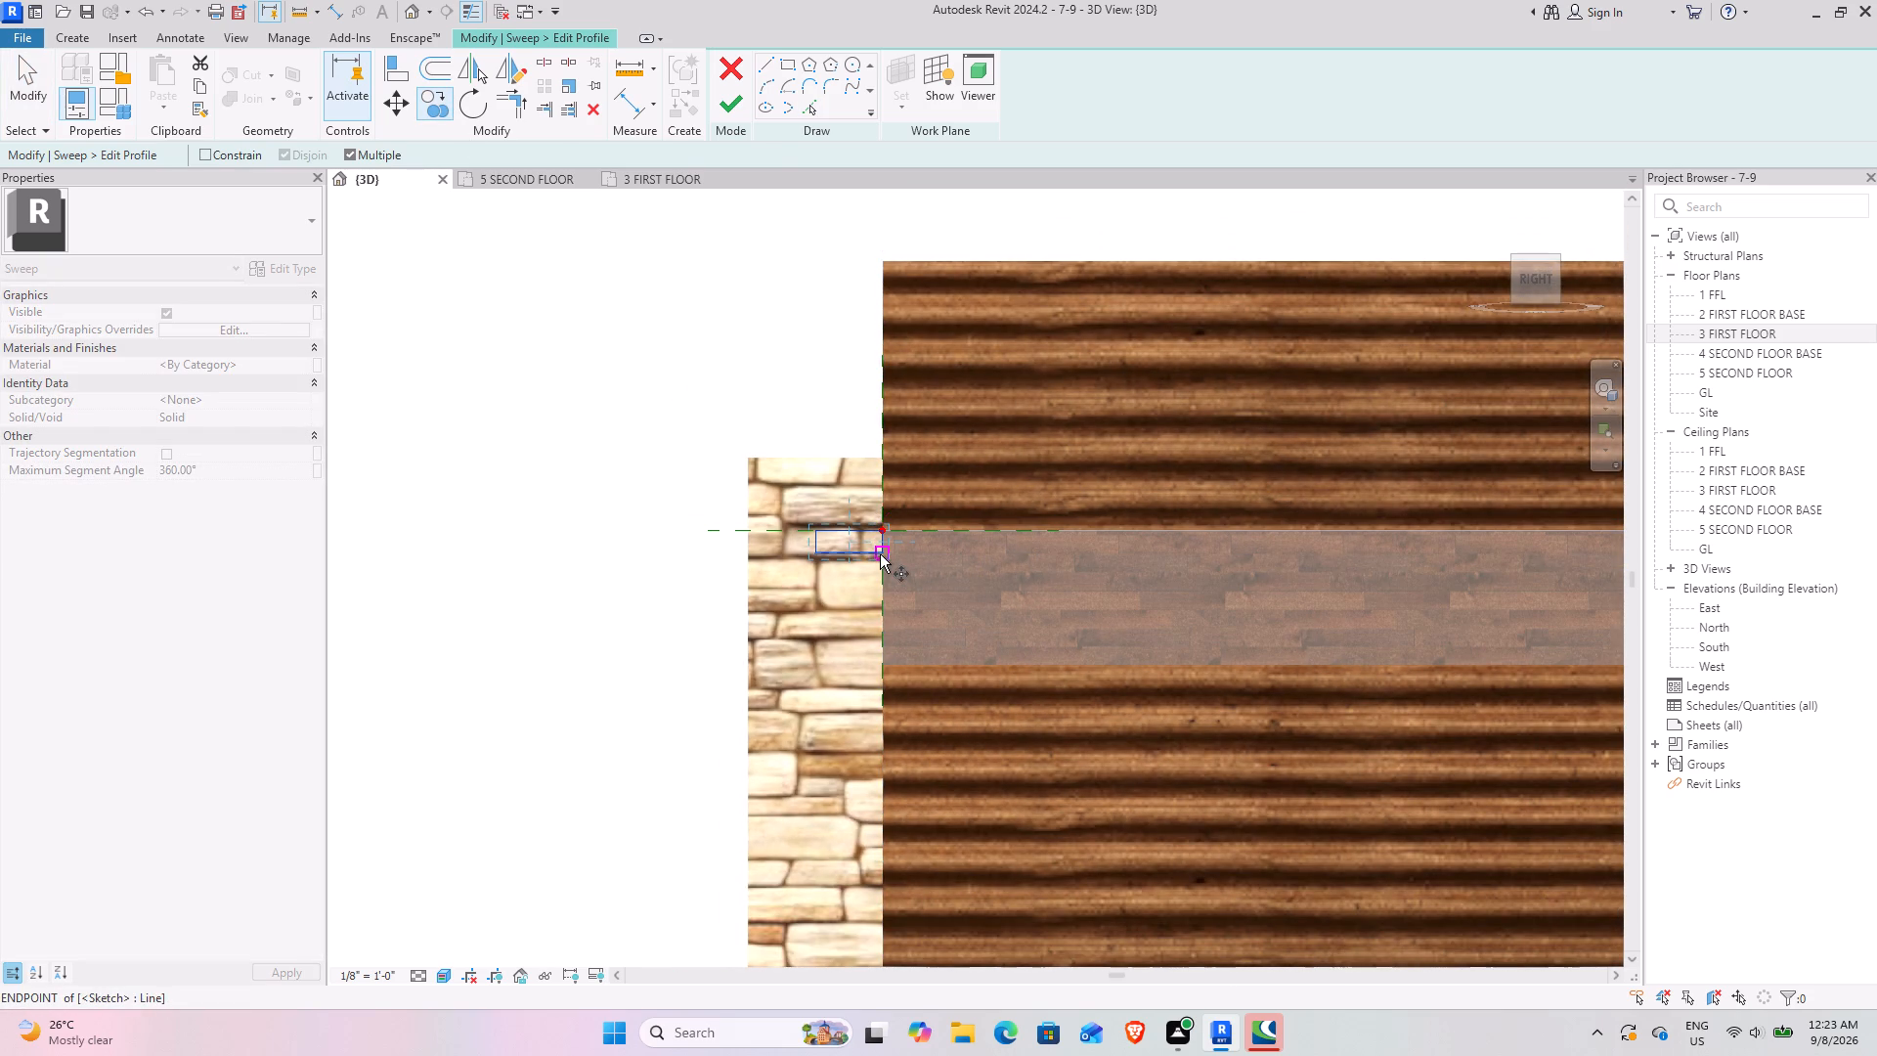
left_click(880, 554)
left_click(878, 670)
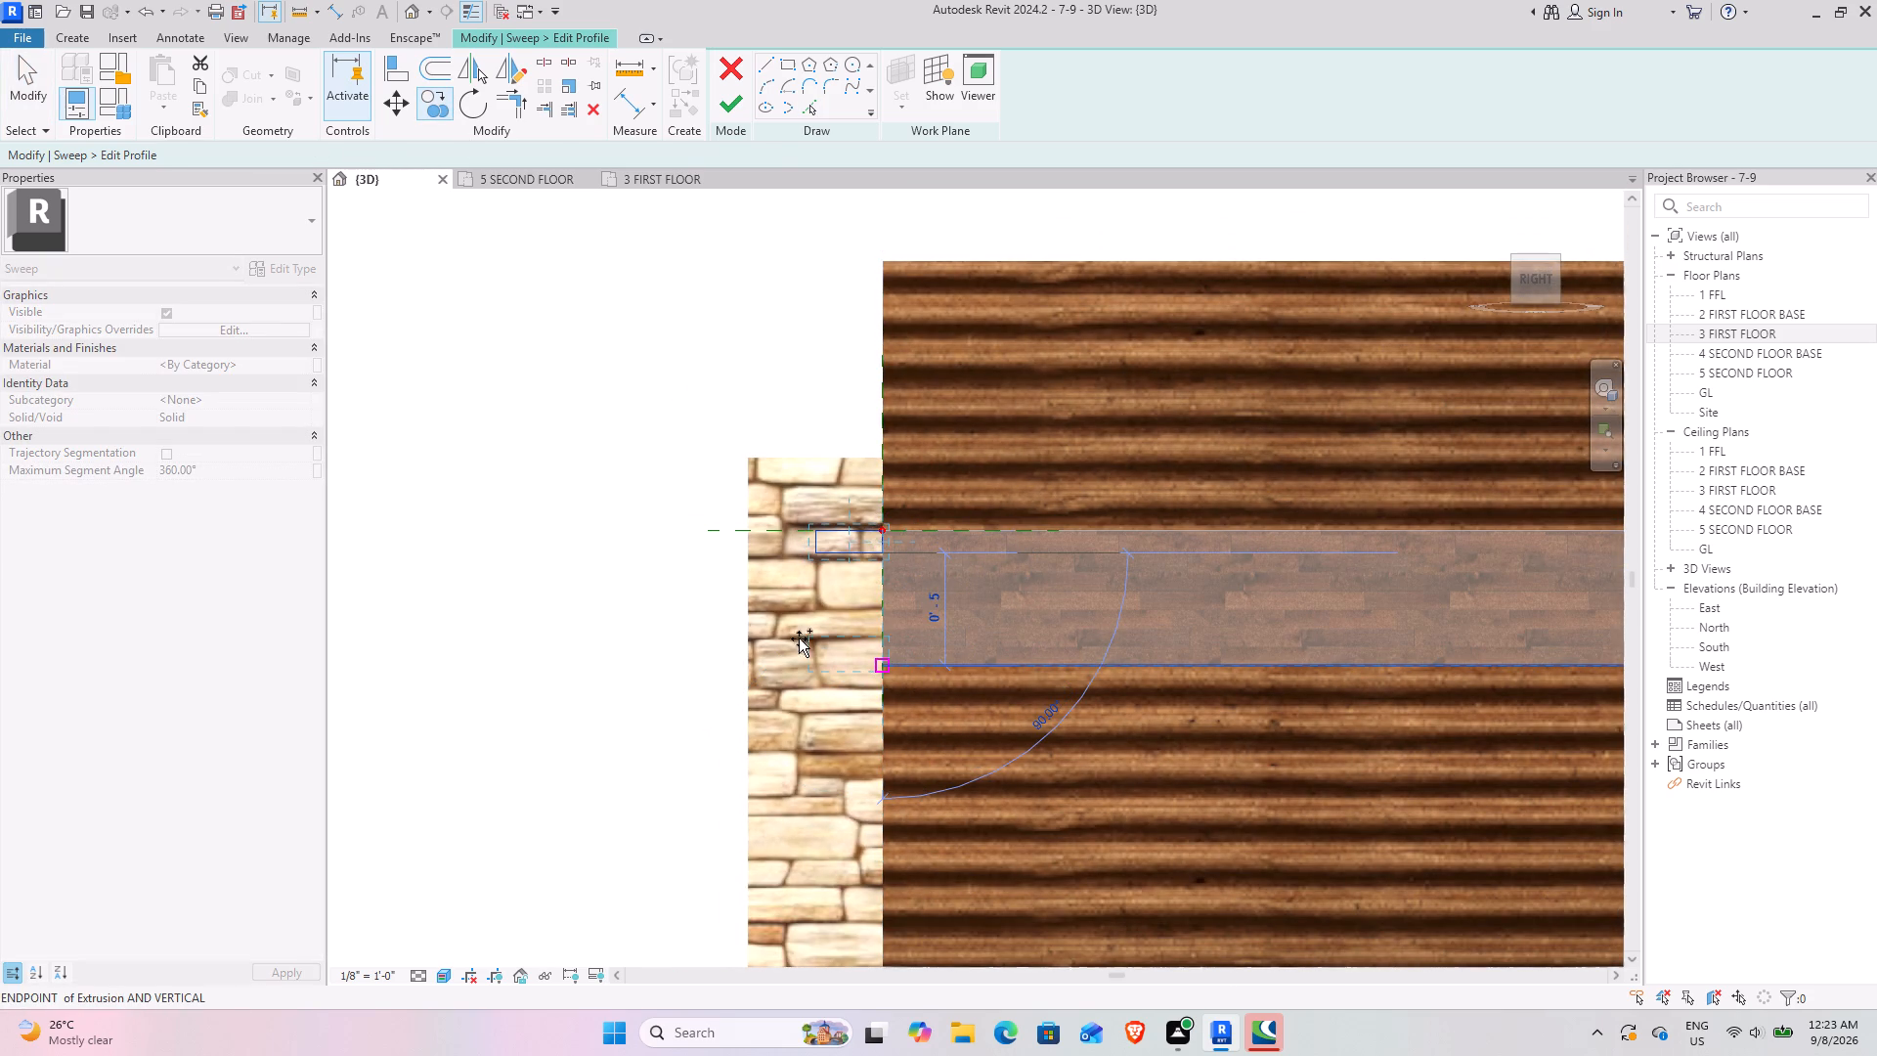
left_click(715, 99)
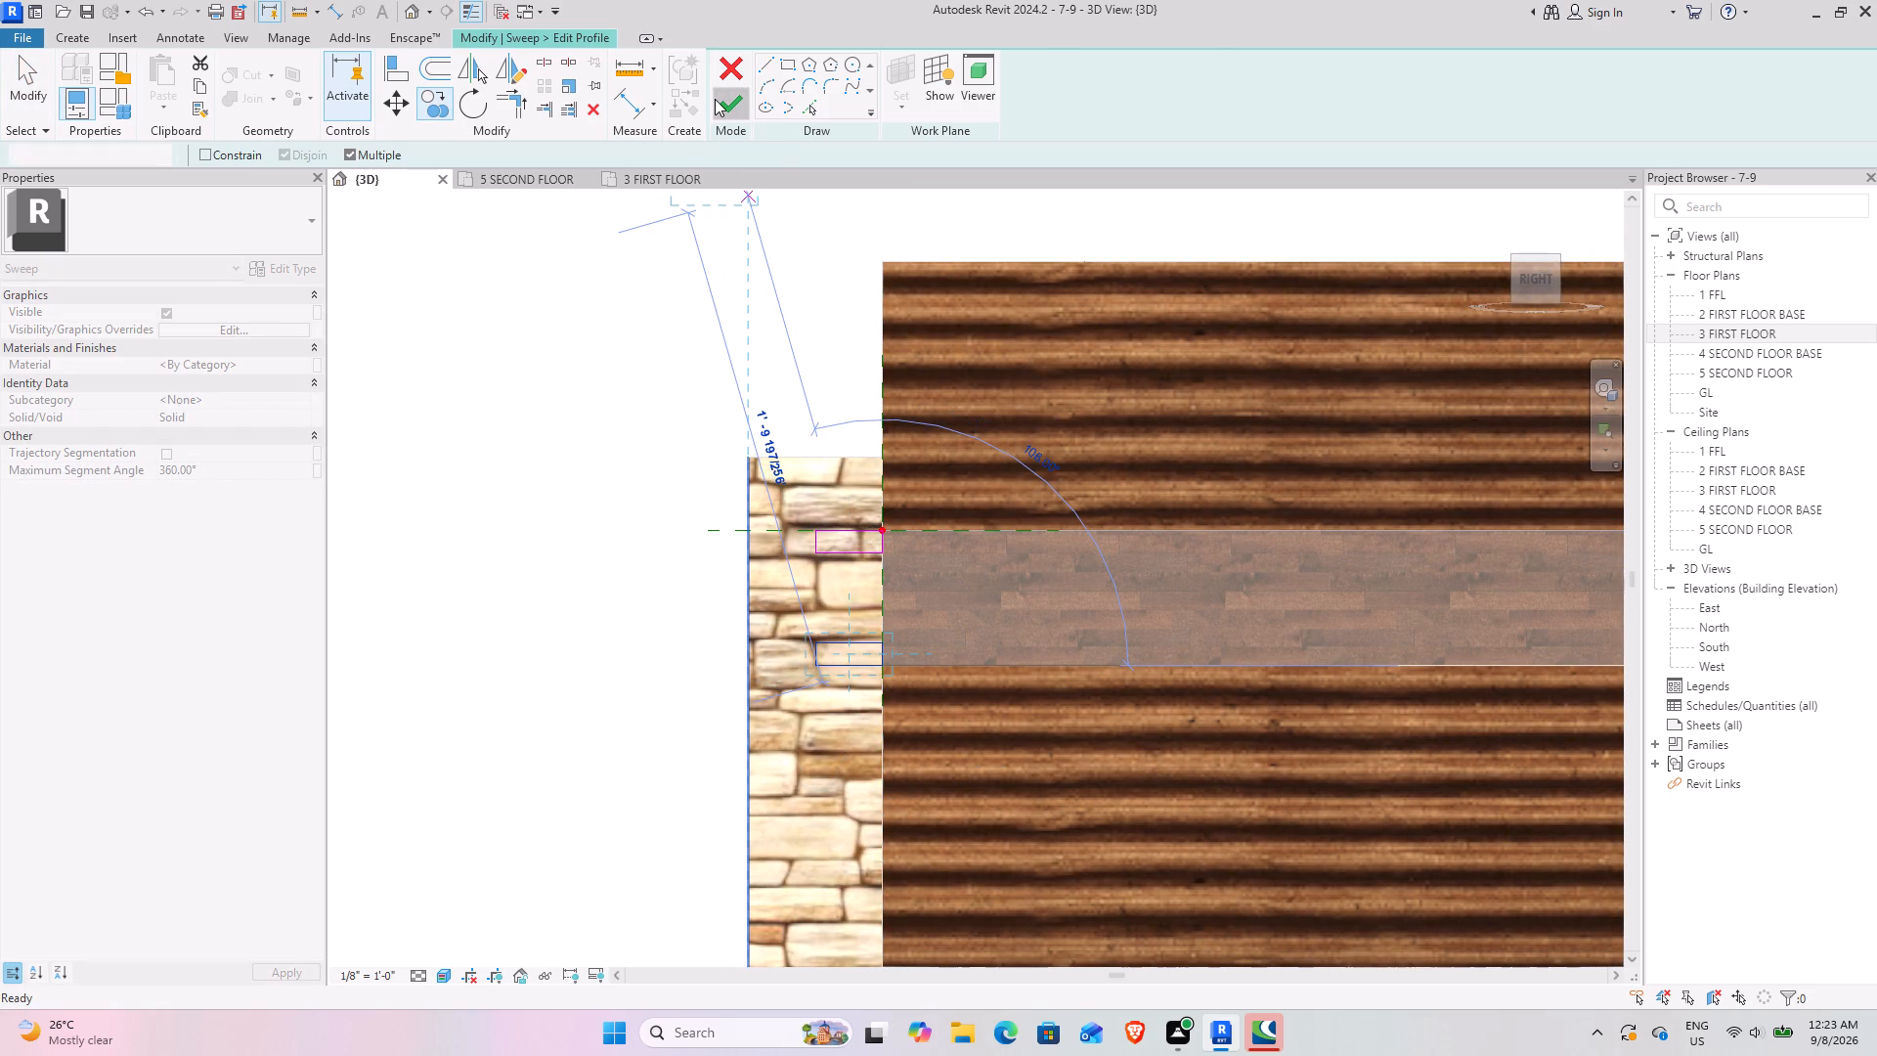
left_click(740, 97)
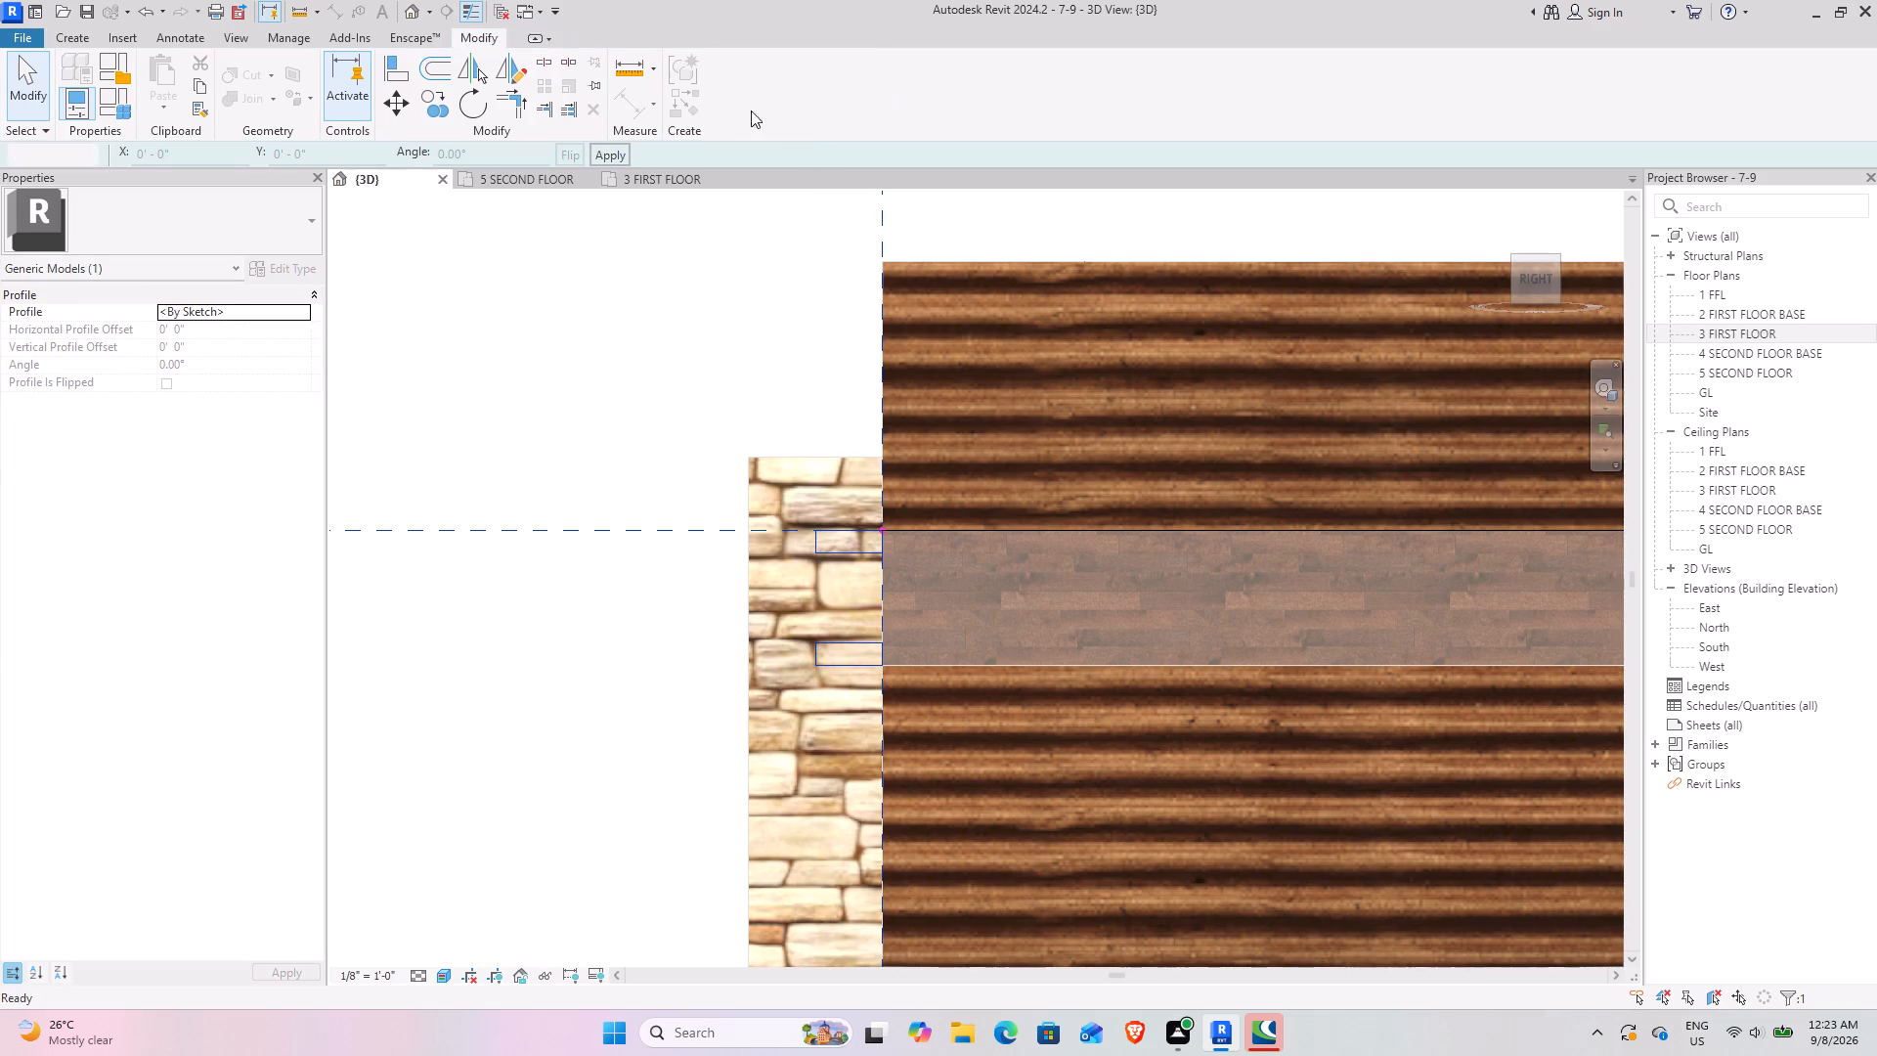
Create a new material in the project for the two-band sweep.
scroll(1000, 546, "down", 15)
middle_click_drag(961, 508, 1102, 726, "shift")
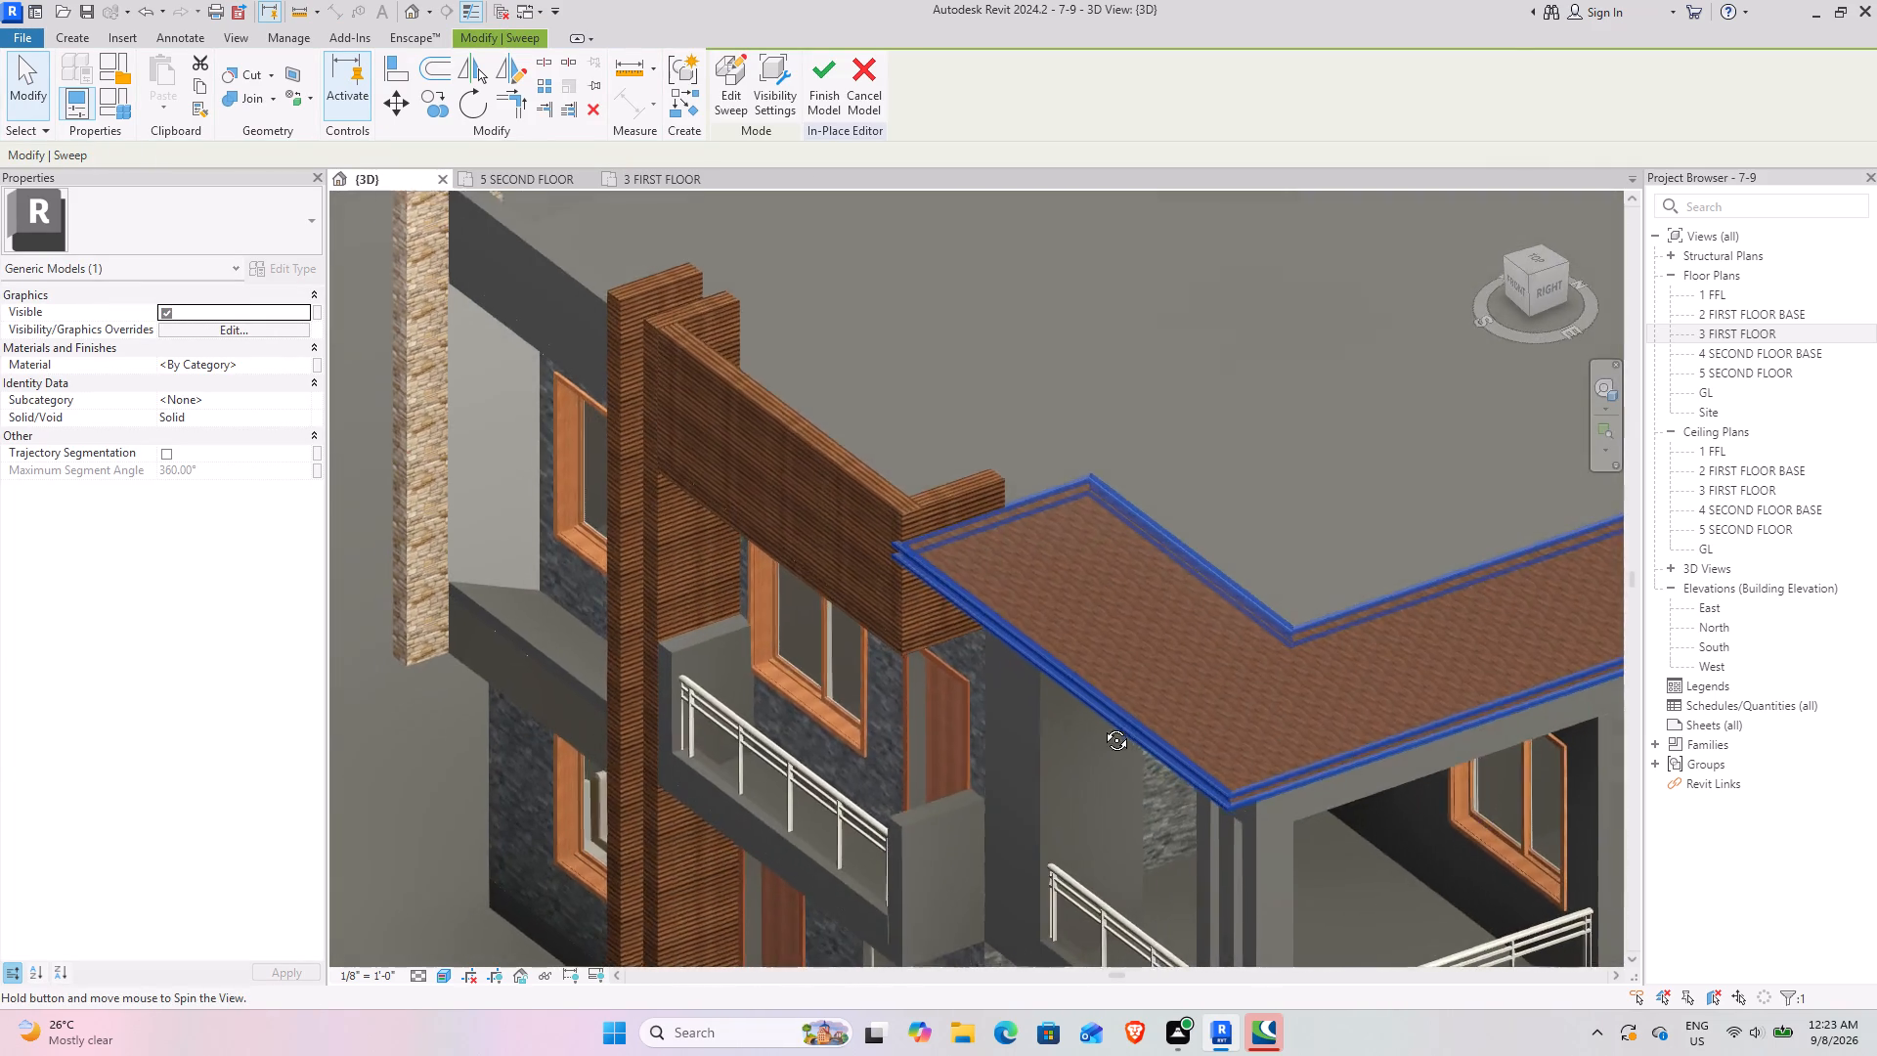
middle_click_drag(1102, 726, 1066, 695, "shift")
middle_click_drag(1160, 659, 1382, 751, "shift")
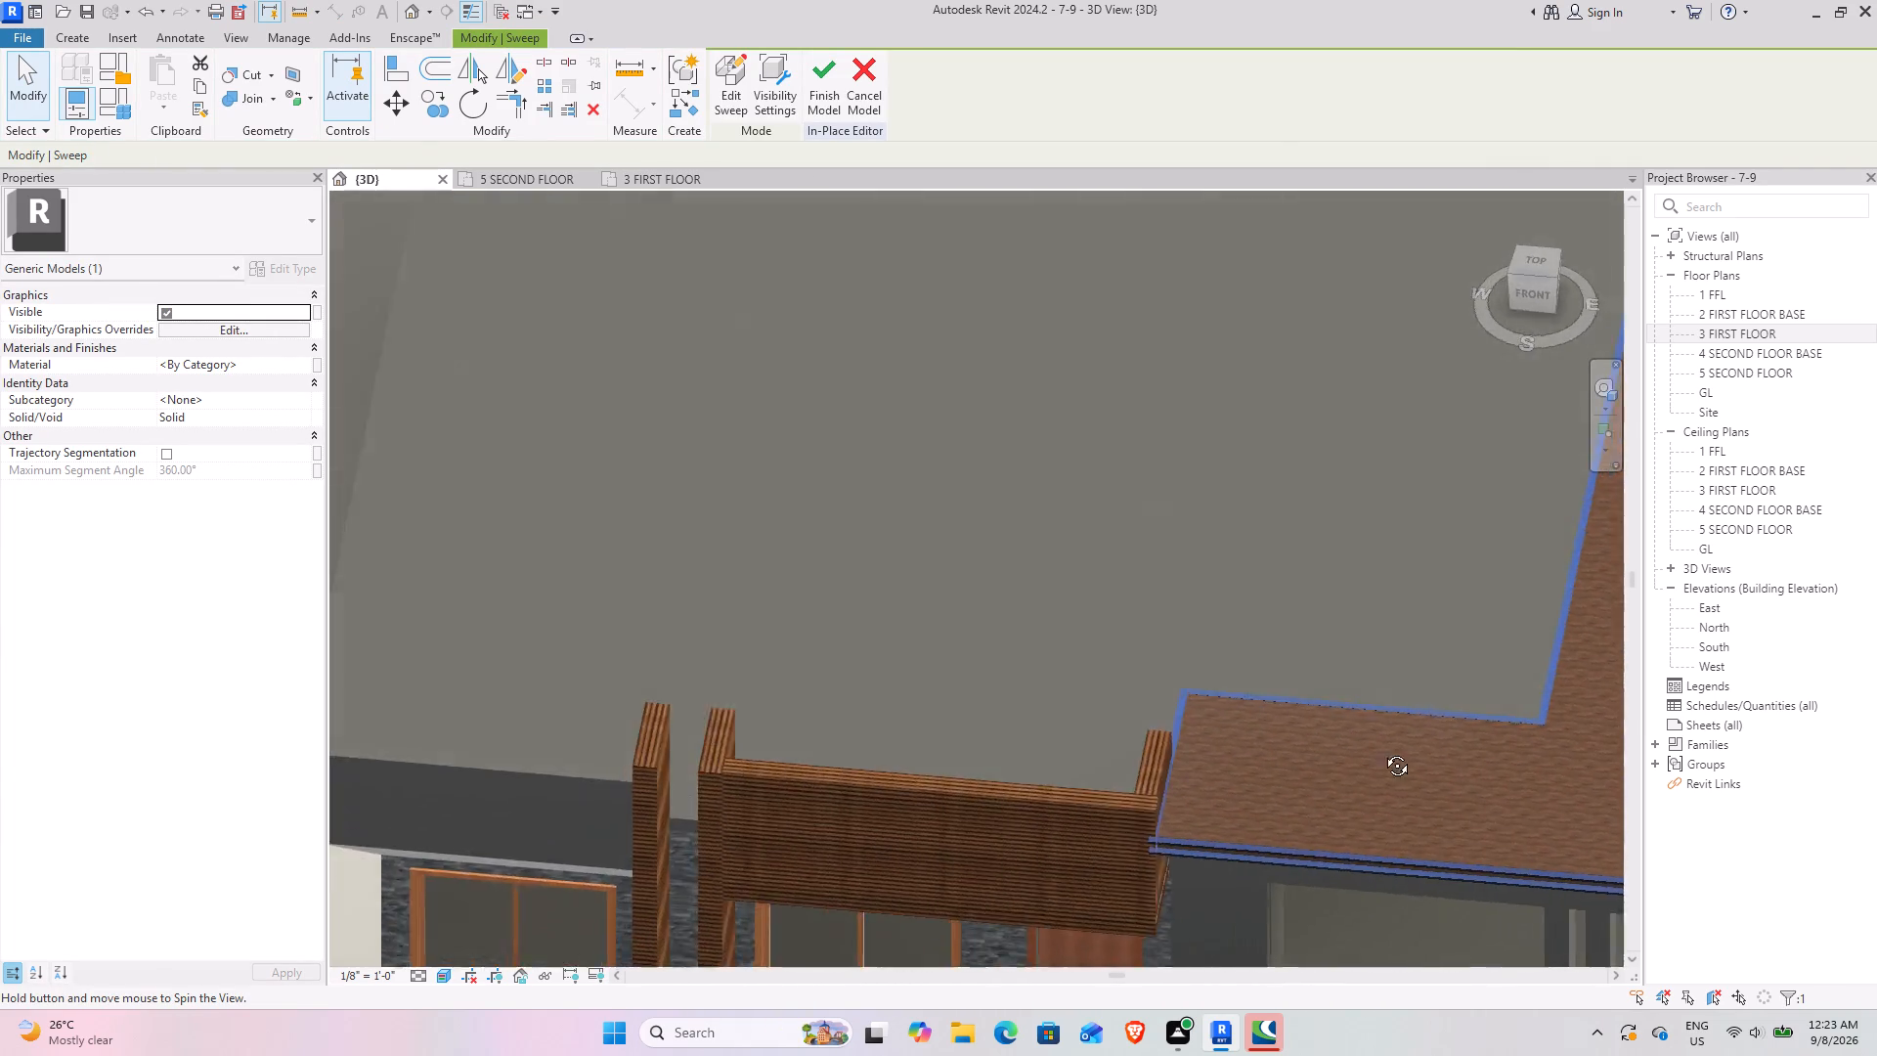
middle_click_drag(1382, 751, 994, 630, "shift")
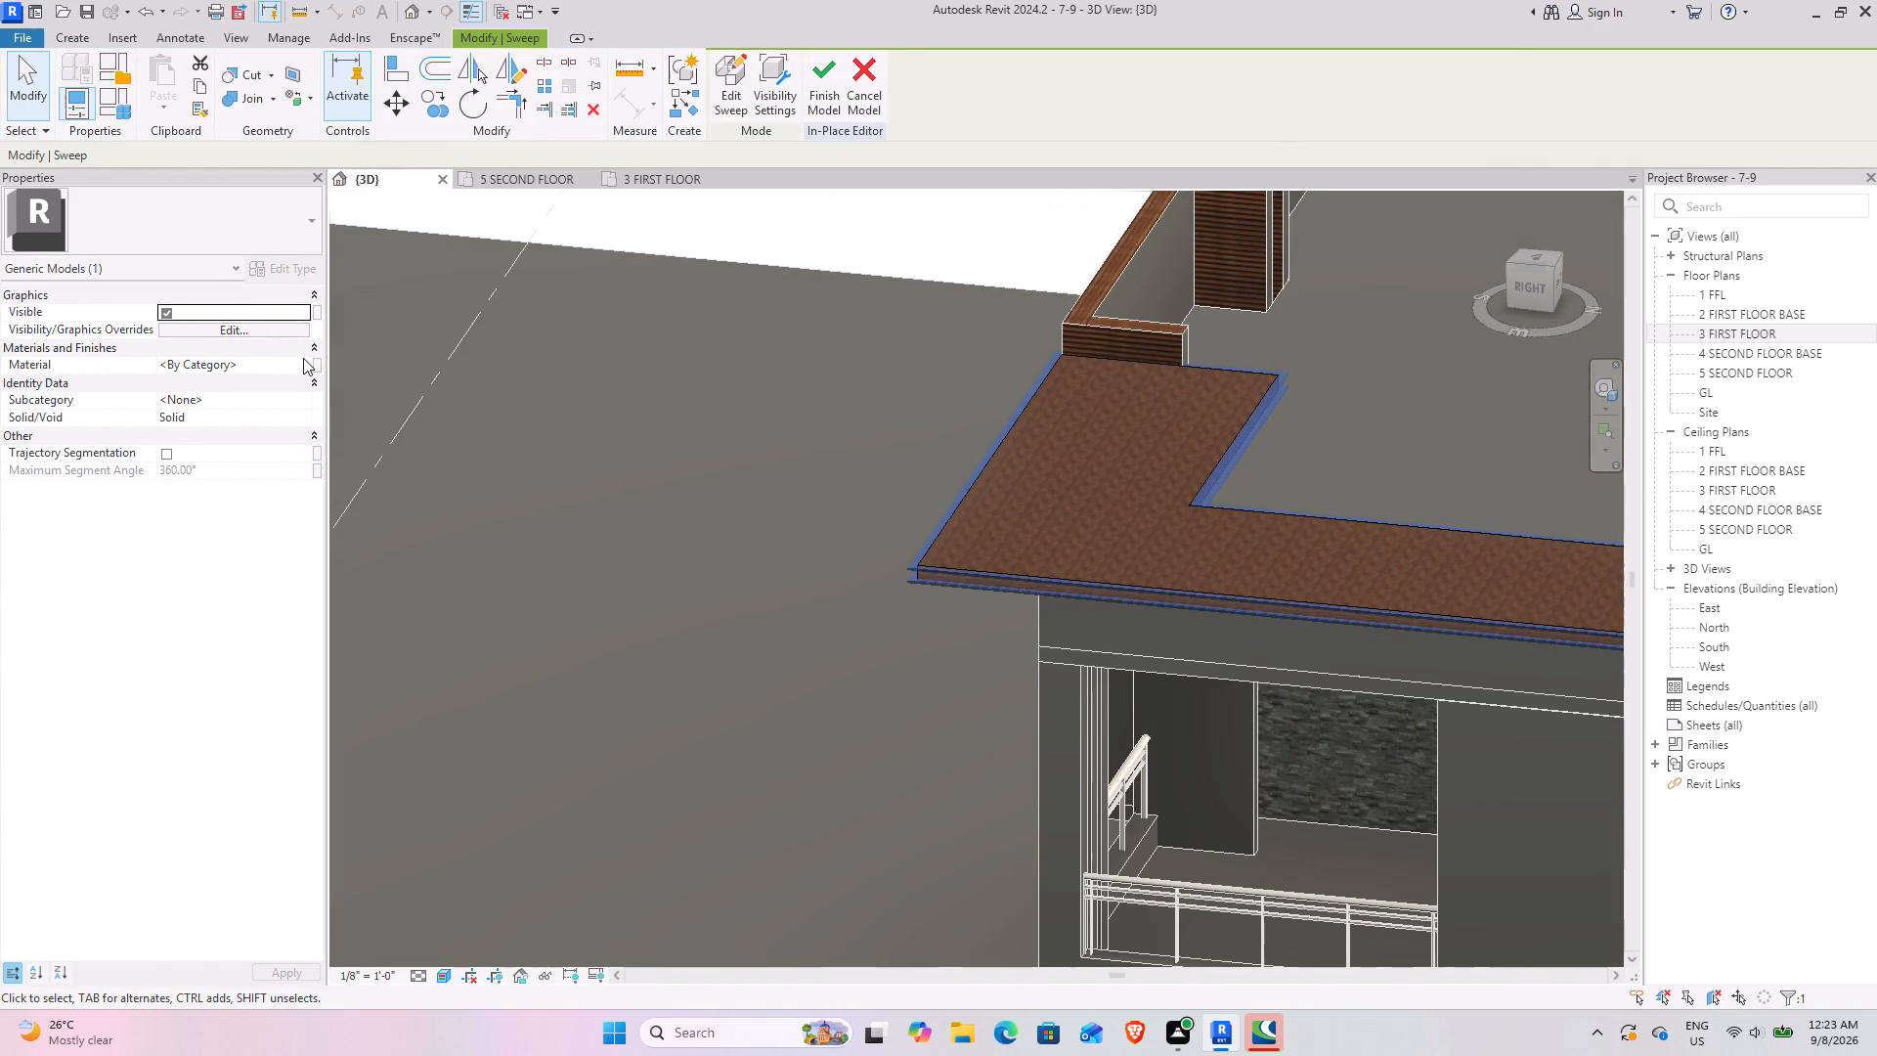
left_click(303, 365)
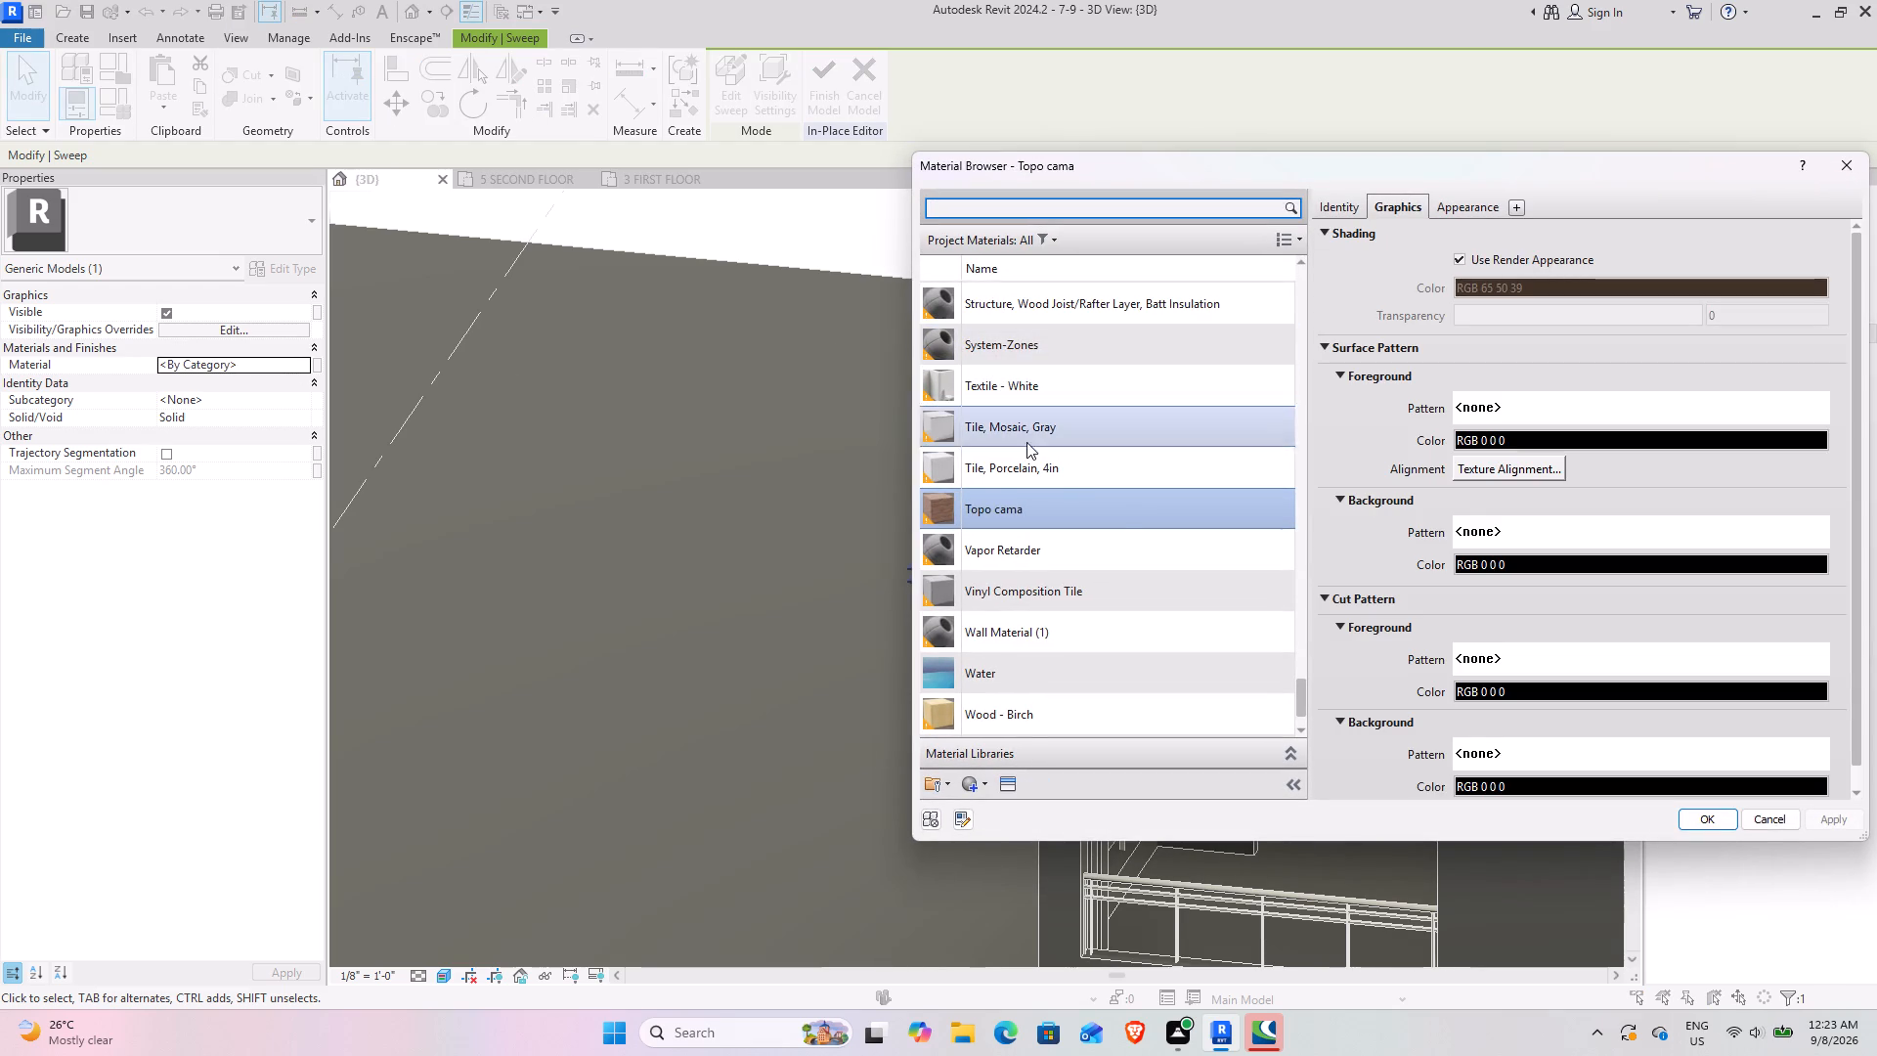
scroll(1015, 387, "up", 4)
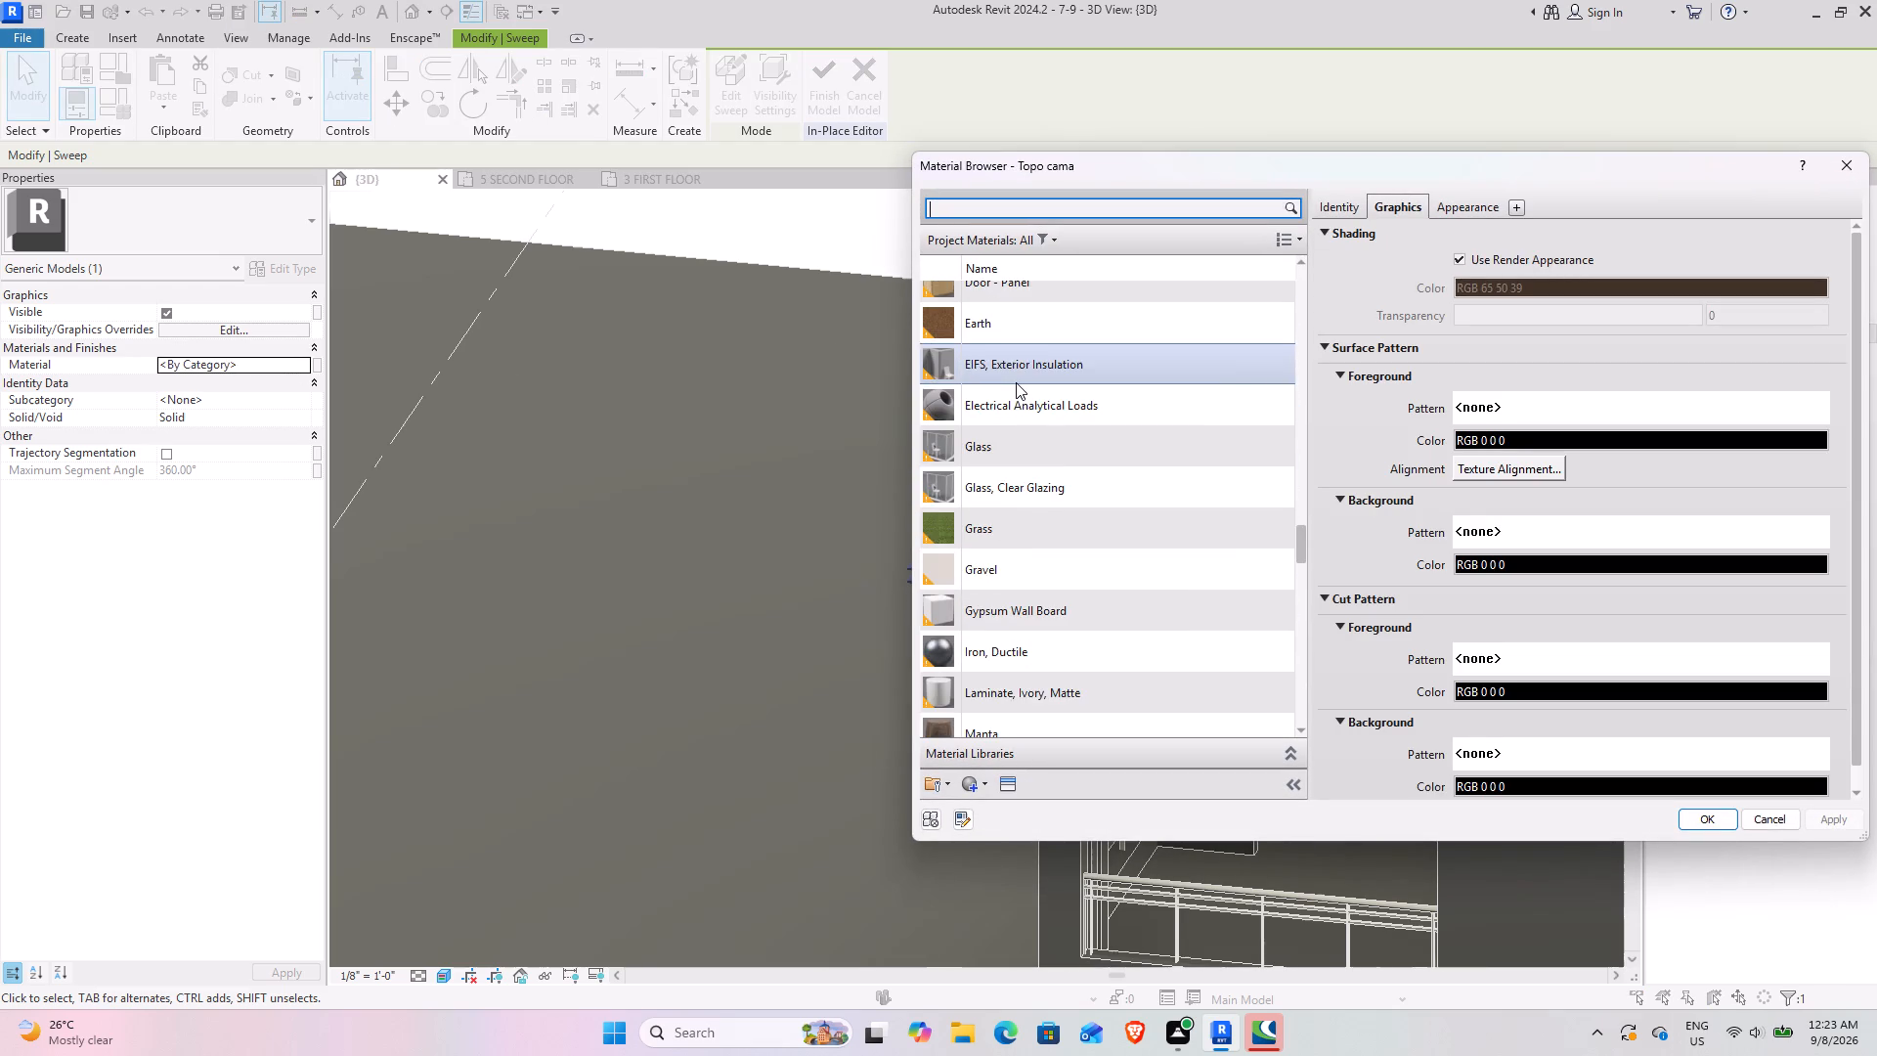
scroll(1016, 382, "down", 4)
left_click(983, 777)
left_click(1005, 808)
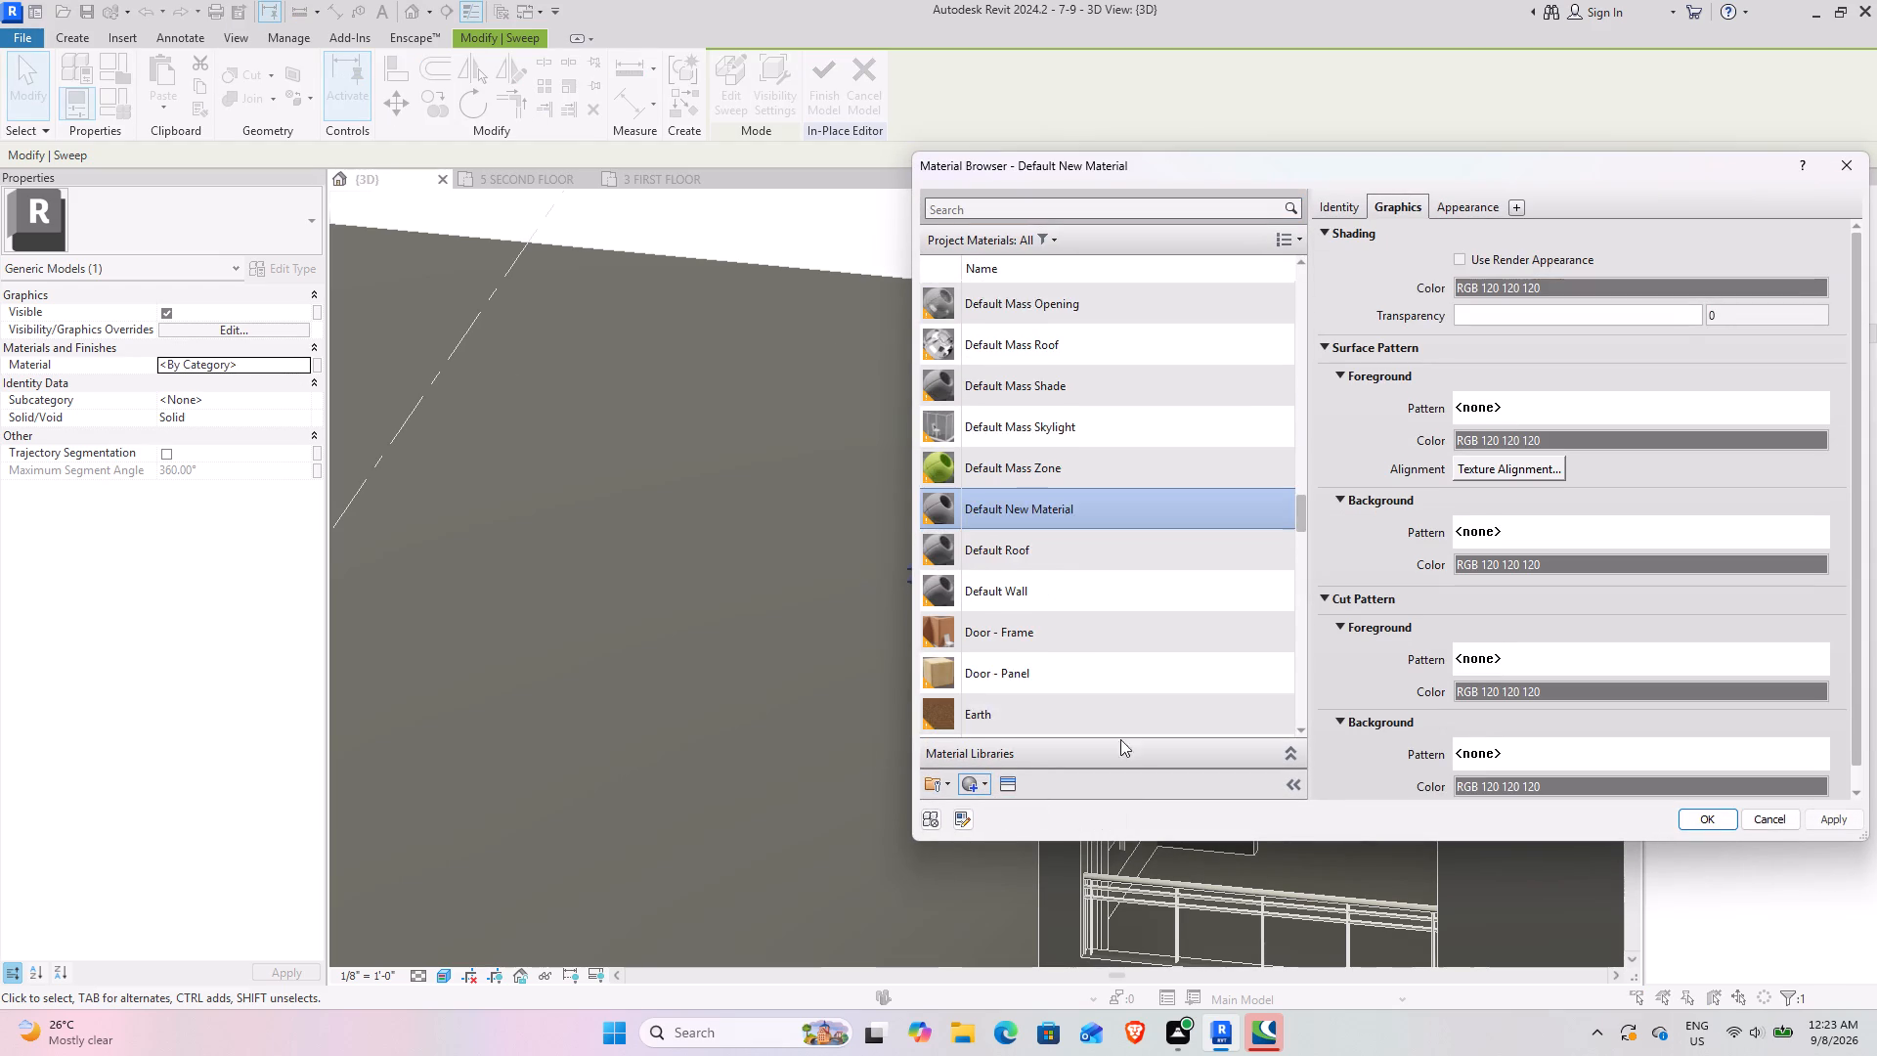
Turn on render appearance for the new material, set its appearance color to black (RGB 0 0 0), and assign it to the sweep.
left_click(1459, 261)
left_click(1449, 197)
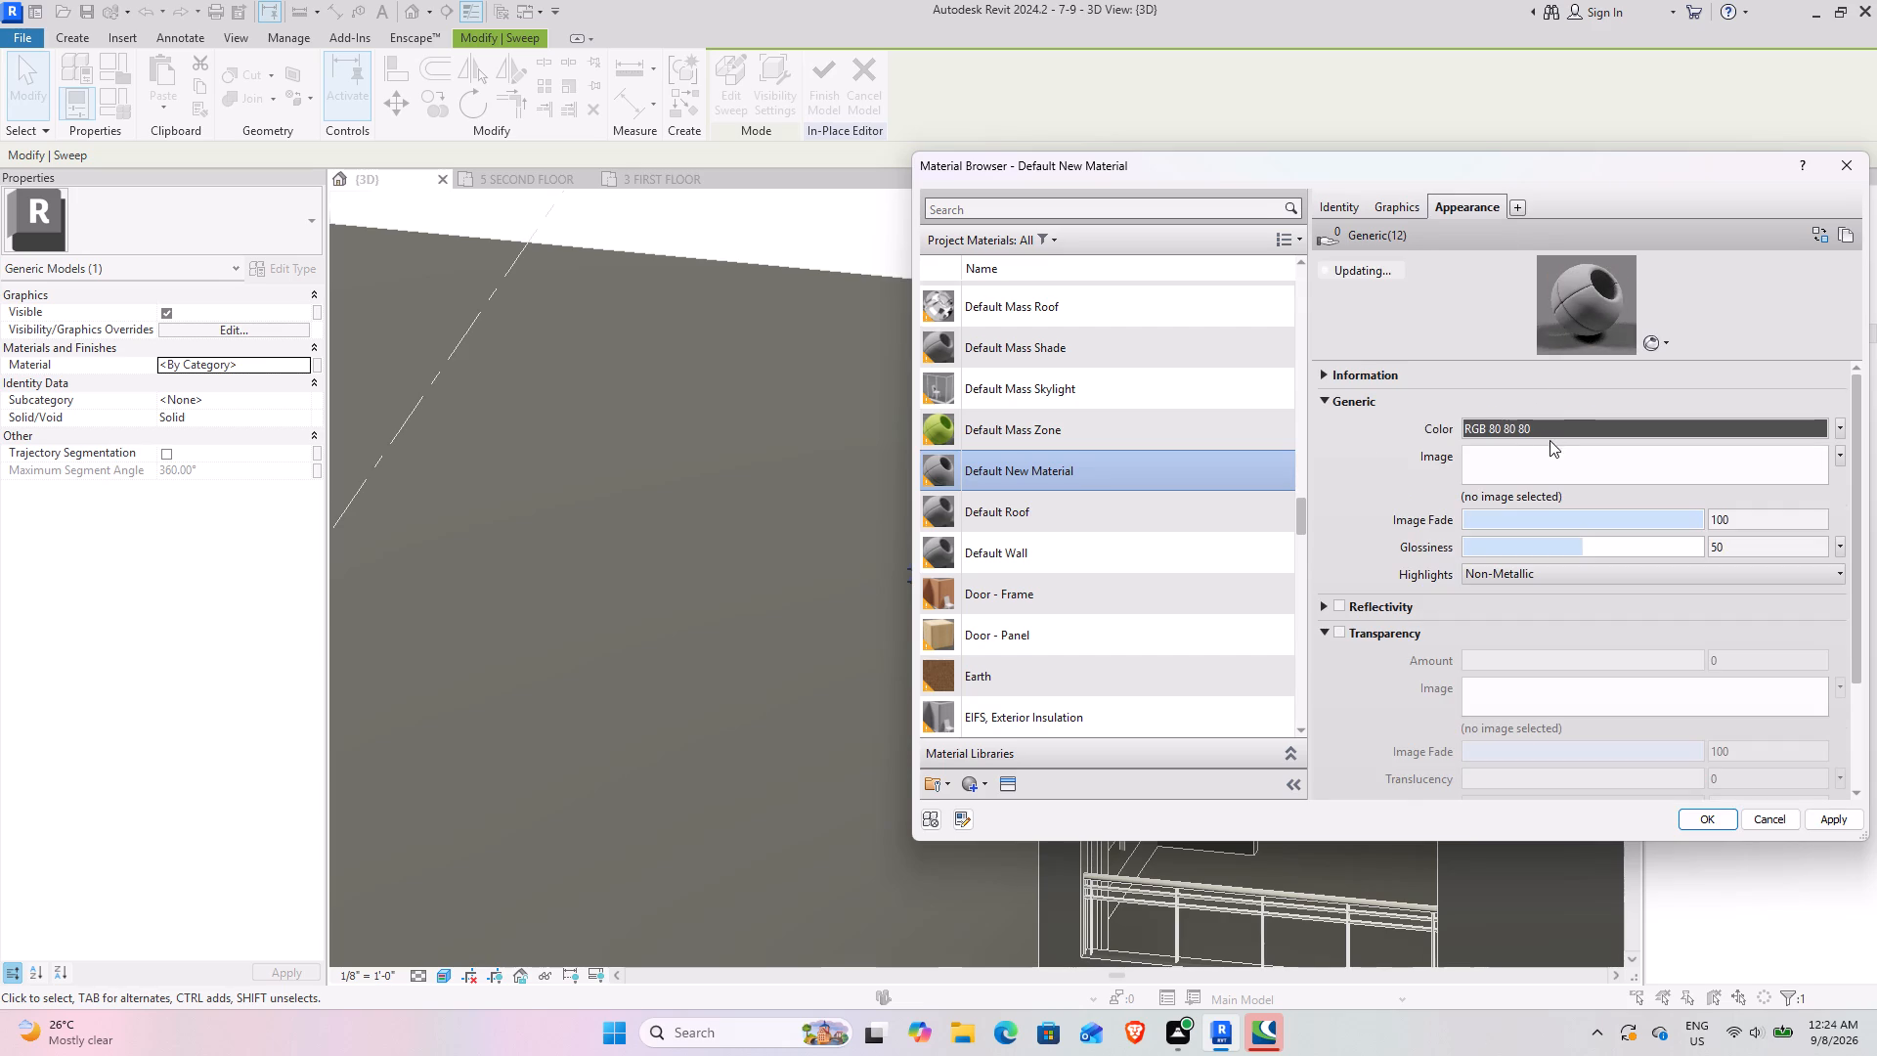
left_click(1520, 434)
left_click(1195, 467)
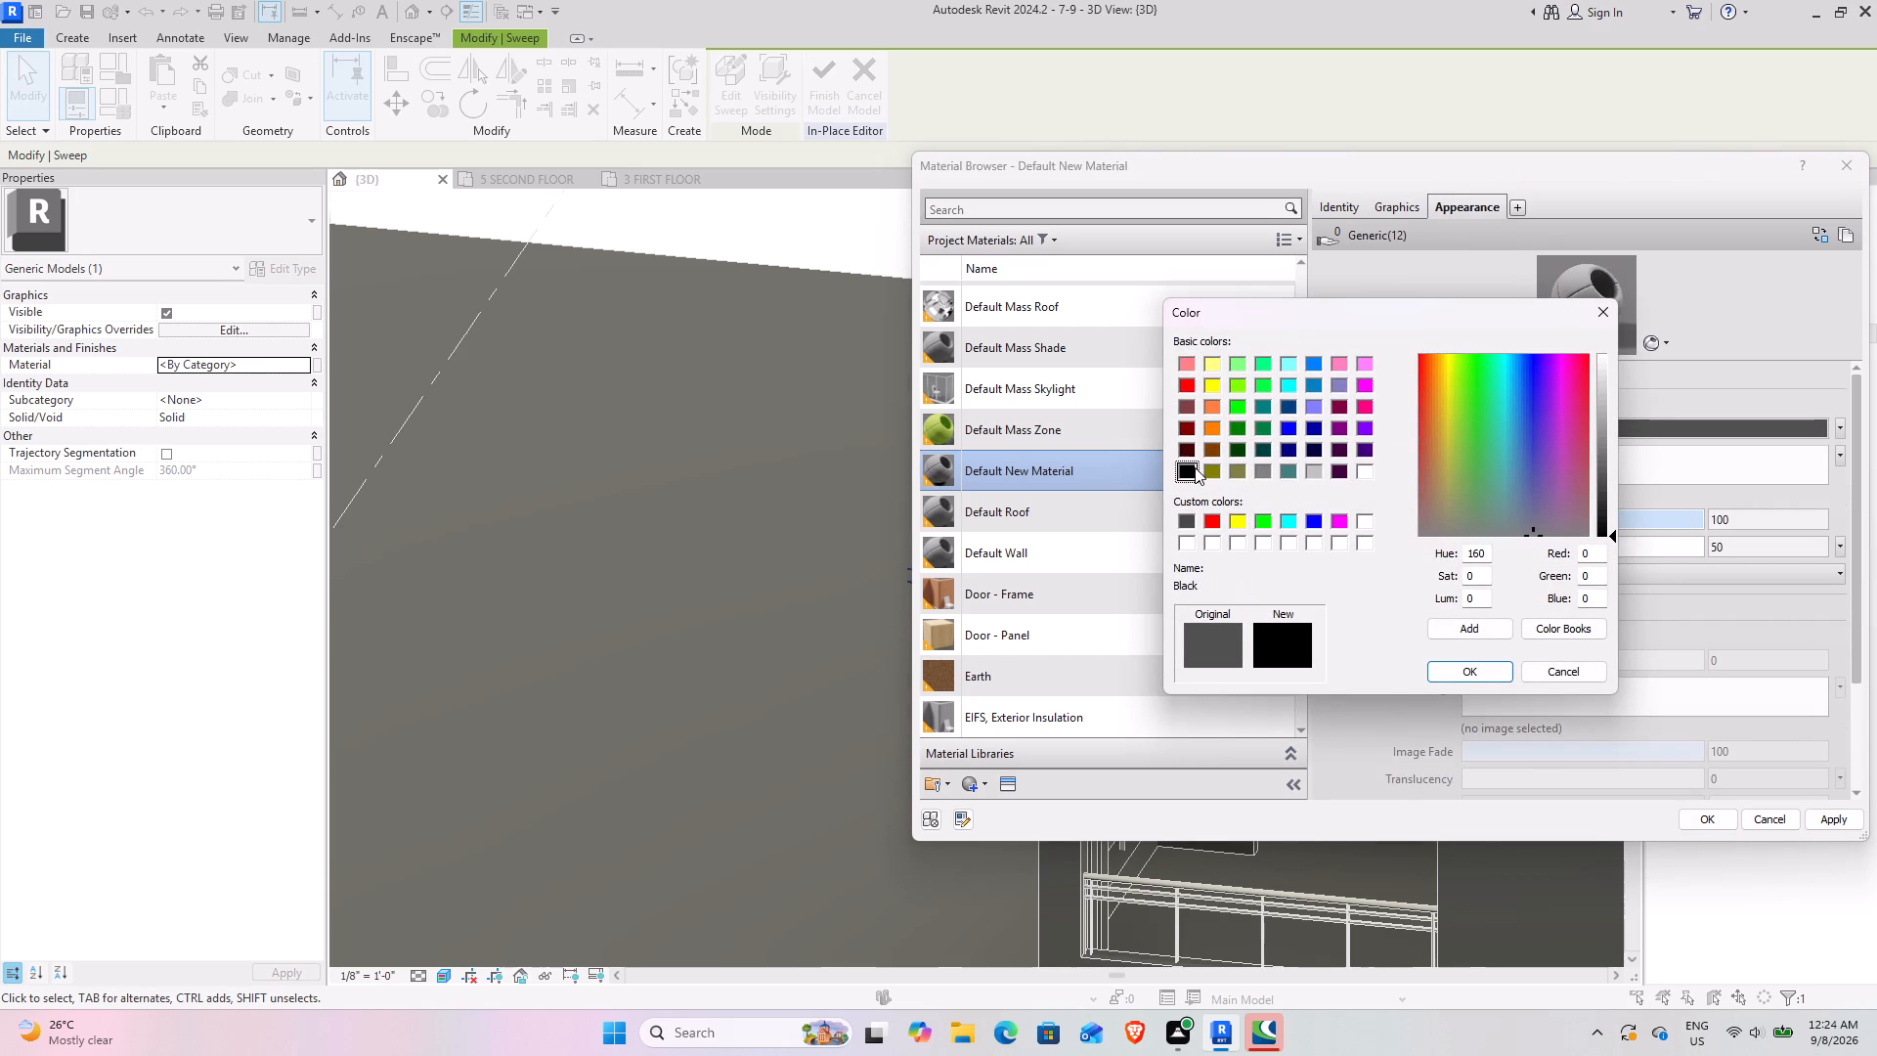
left_click(1469, 676)
left_click(1834, 814)
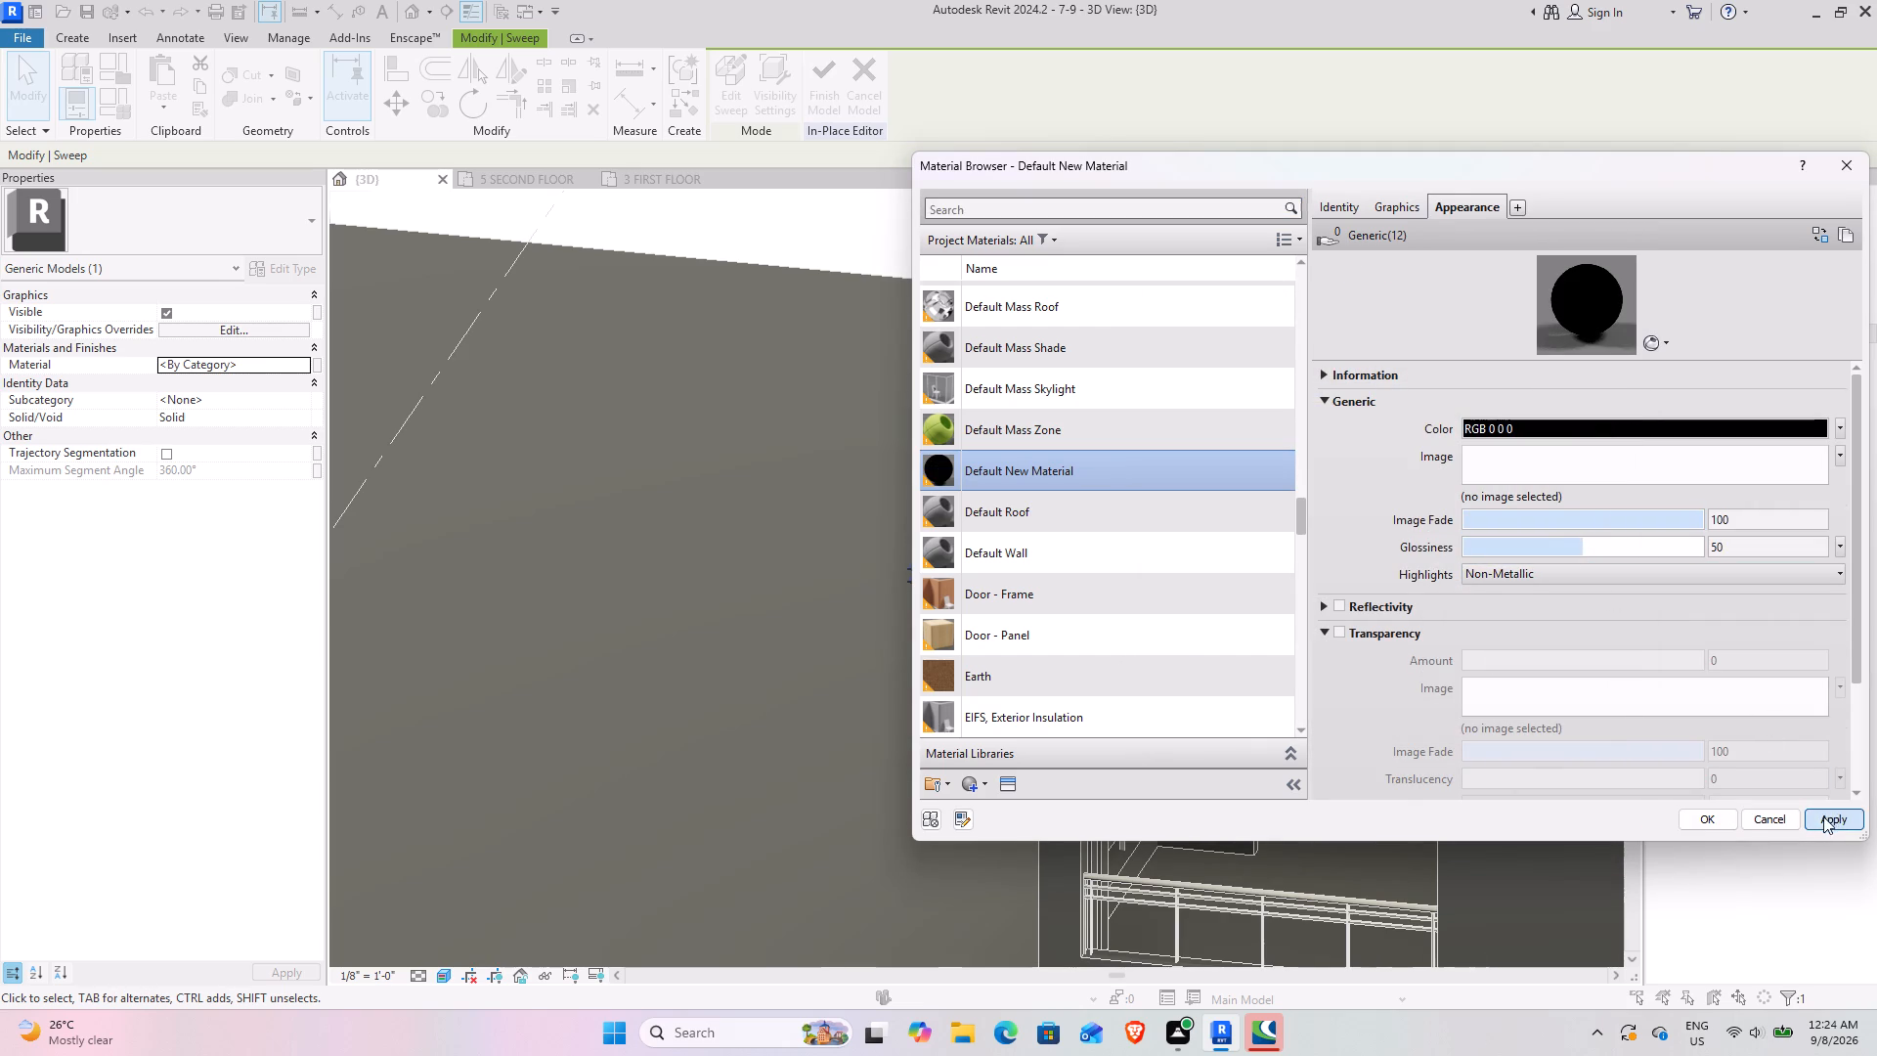
left_click(1704, 820)
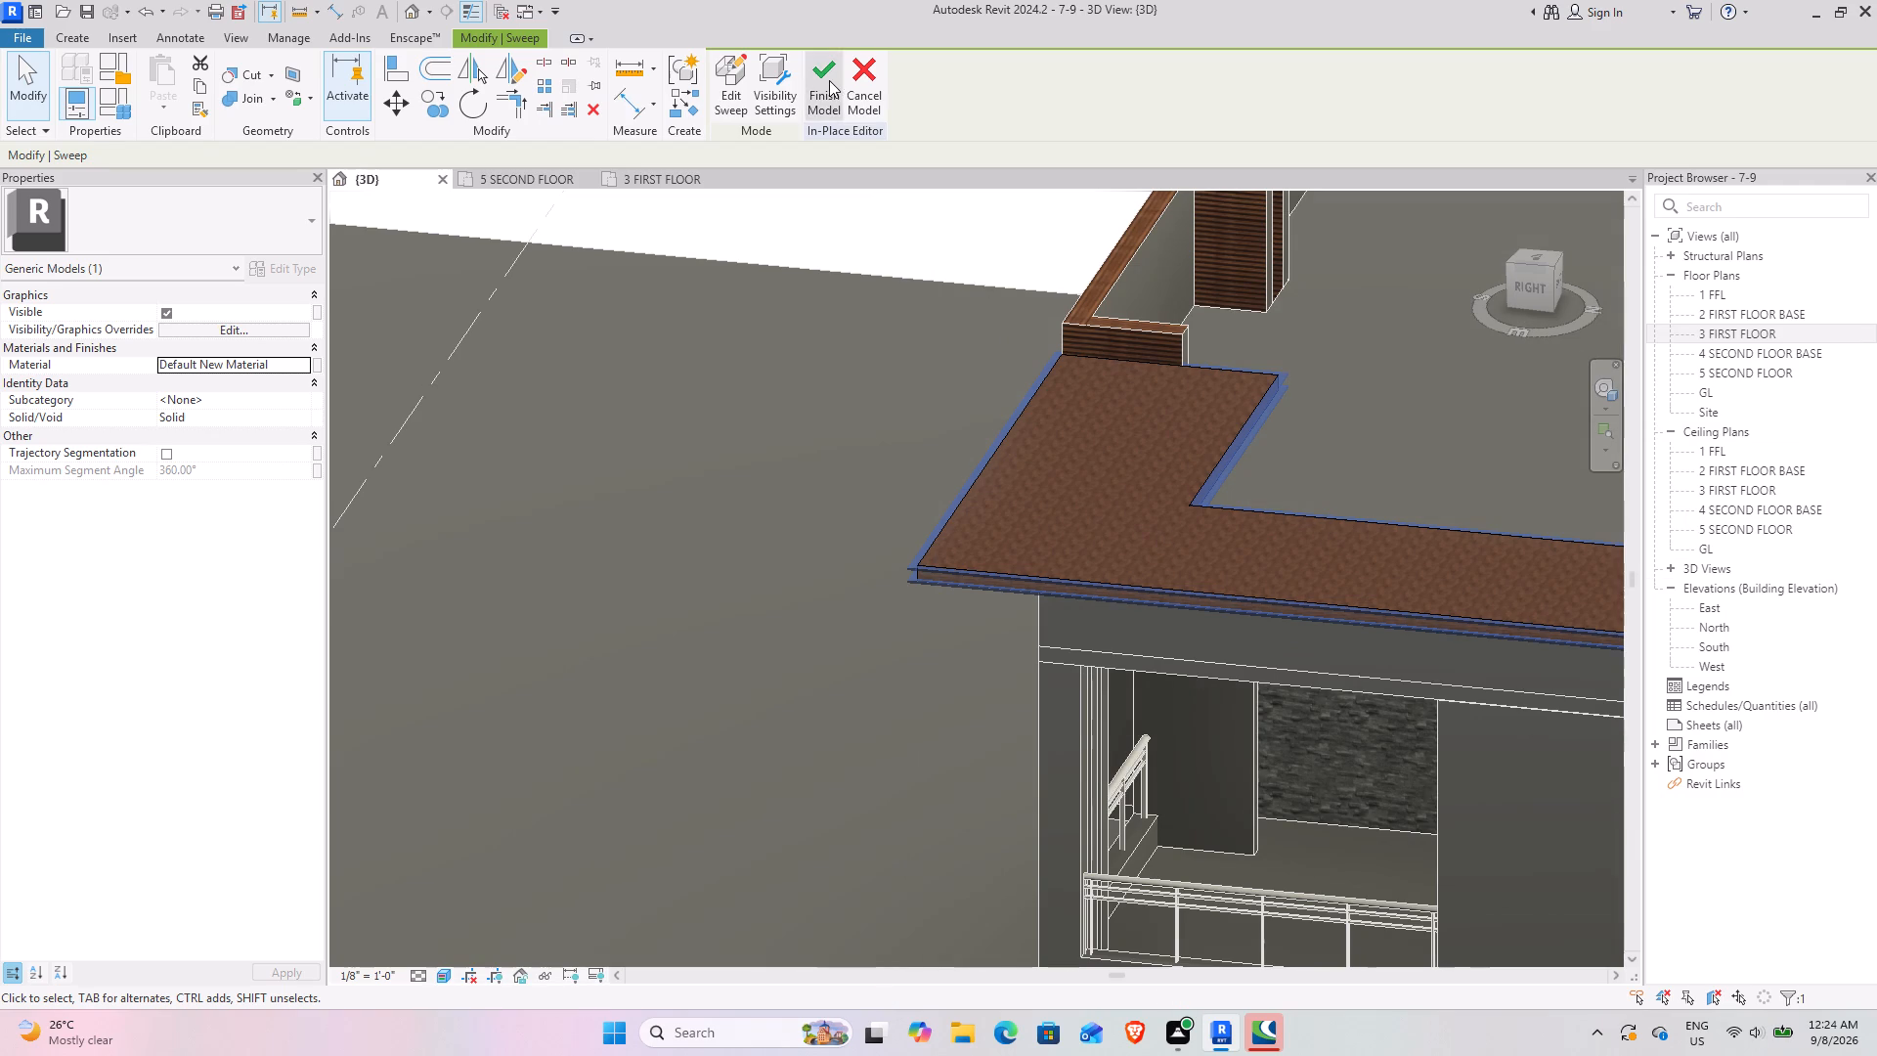
Finish the in-place model of the L-shaped projection.
left_click(829, 80)
left_click(796, 512)
Examine the black edge trim around the L-shaped projection from the front corner, the east side and above.
scroll(796, 512, "down", 8)
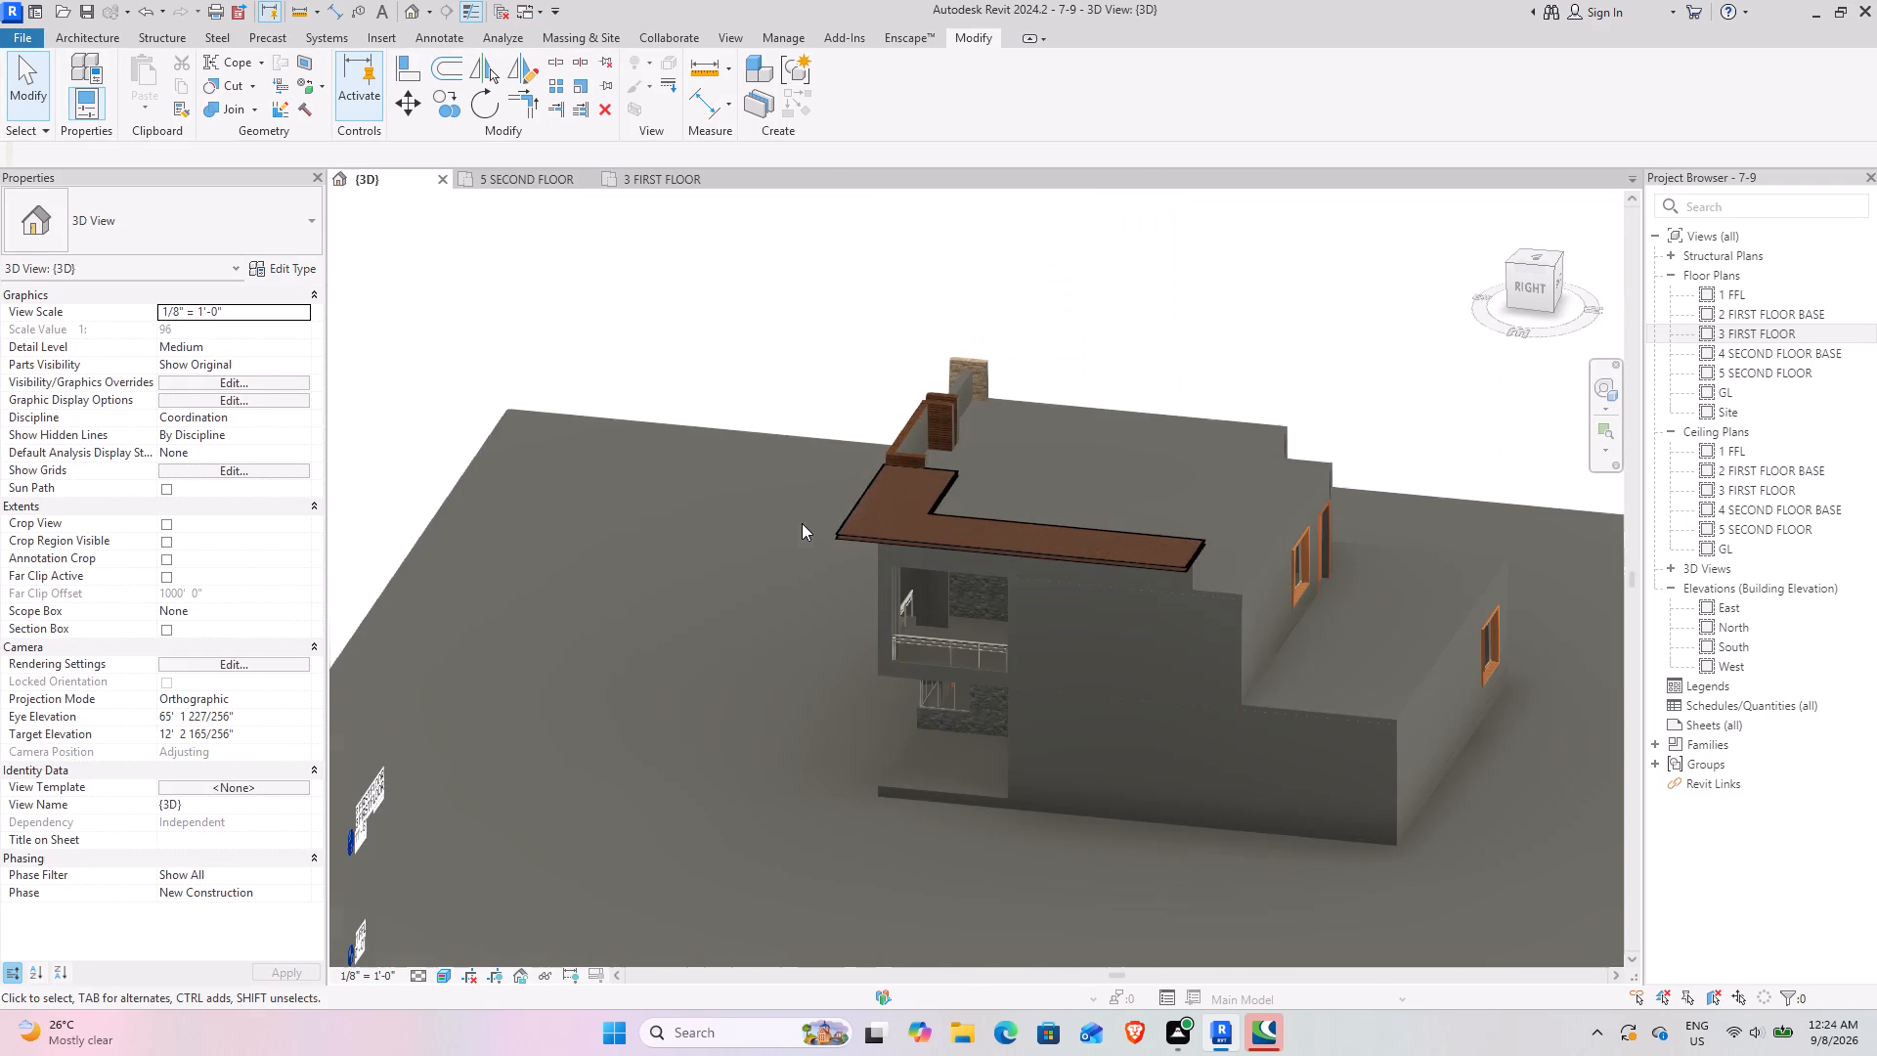
middle_click_drag(803, 543, 966, 517, "shift")
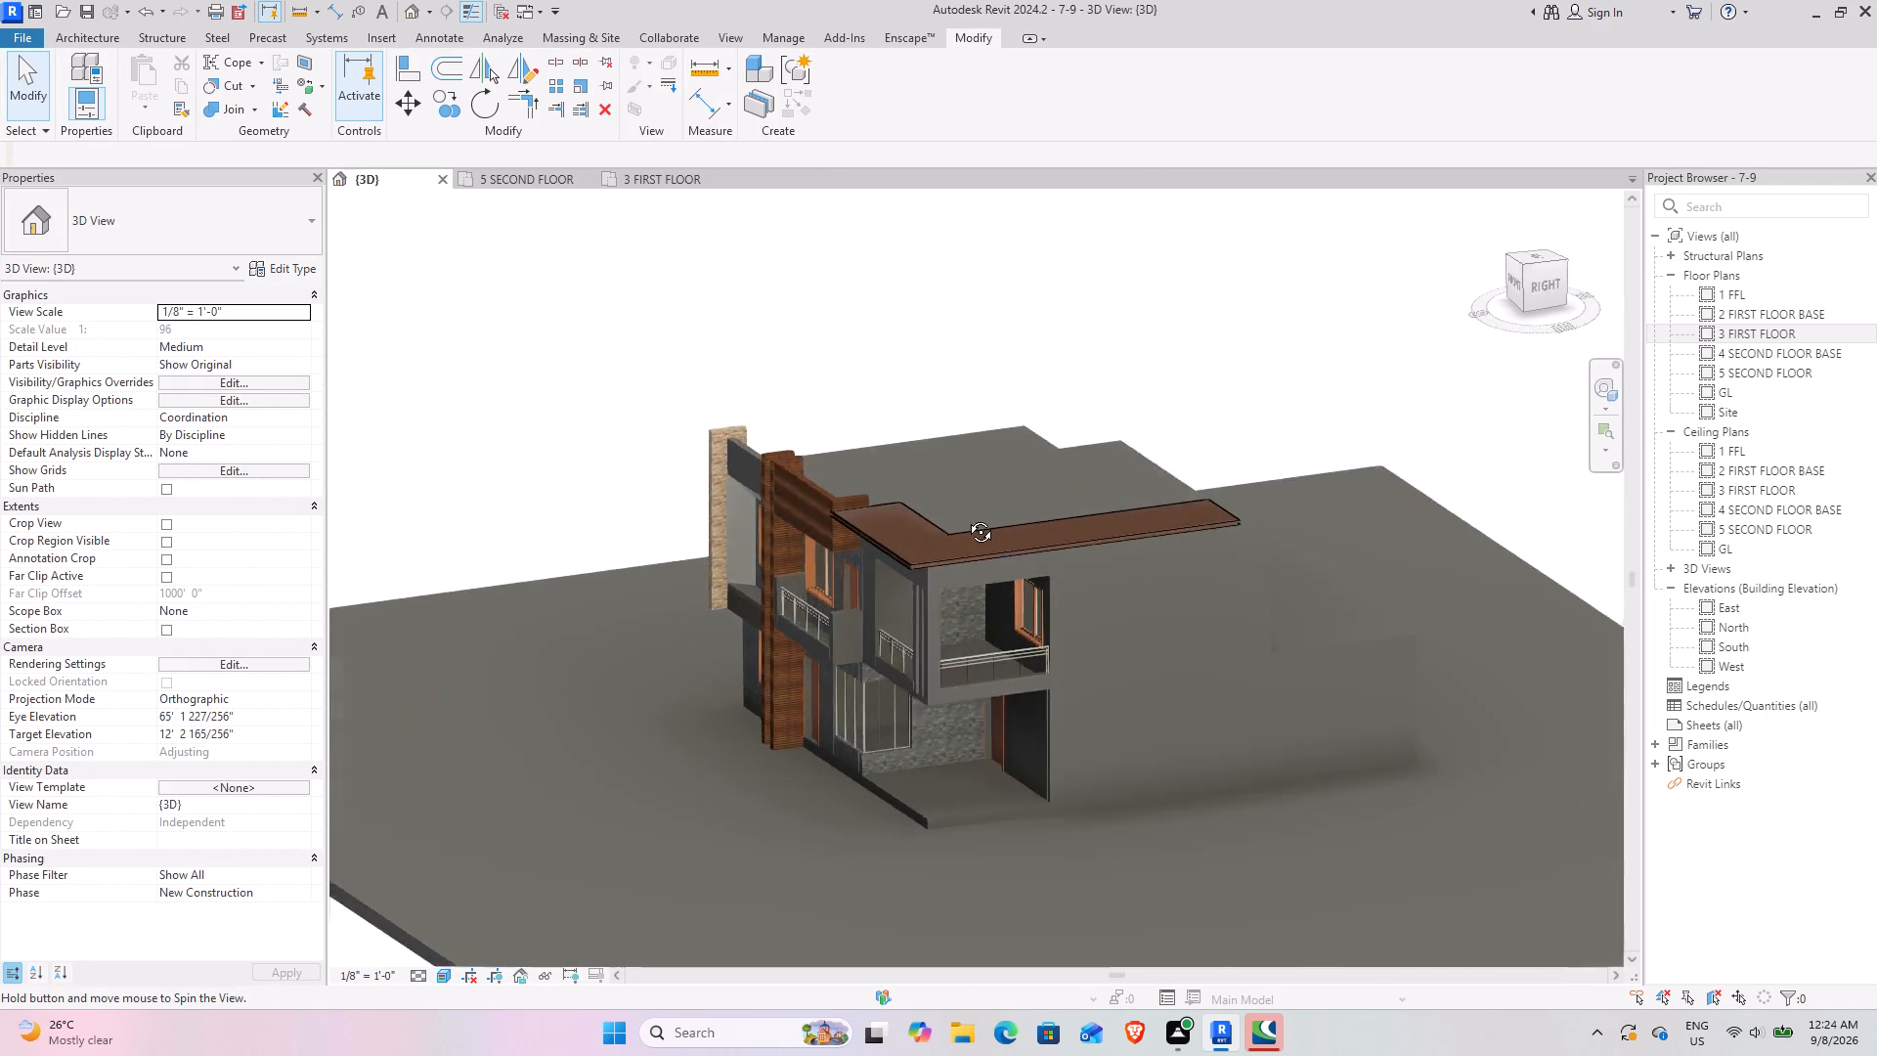
middle_click_drag(966, 517, 963, 522, "shift")
scroll(890, 543, "up", 14)
middle_click_drag(682, 599, 729, 448, "shift")
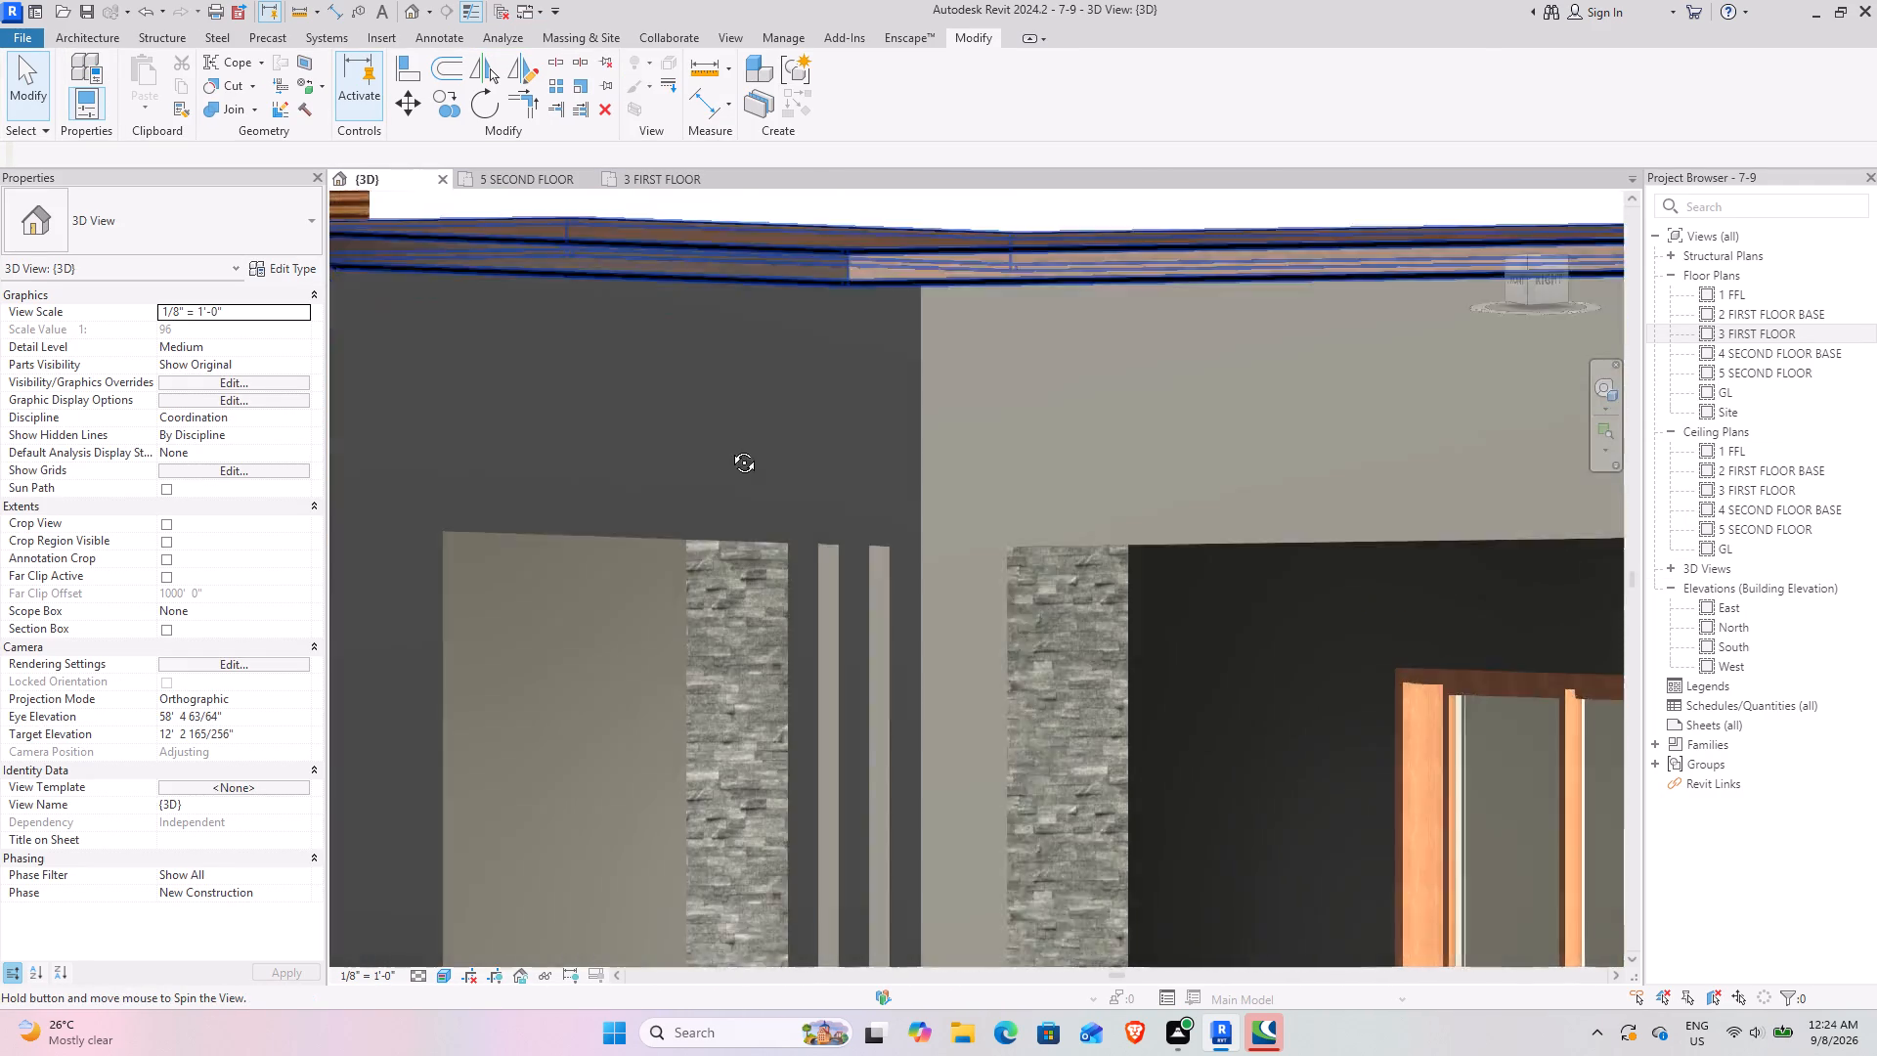
middle_click_drag(729, 448, 526, 506, "shift")
middle_click_drag(519, 503, 998, 775)
middle_click_drag(865, 707, 873, 661, "shift")
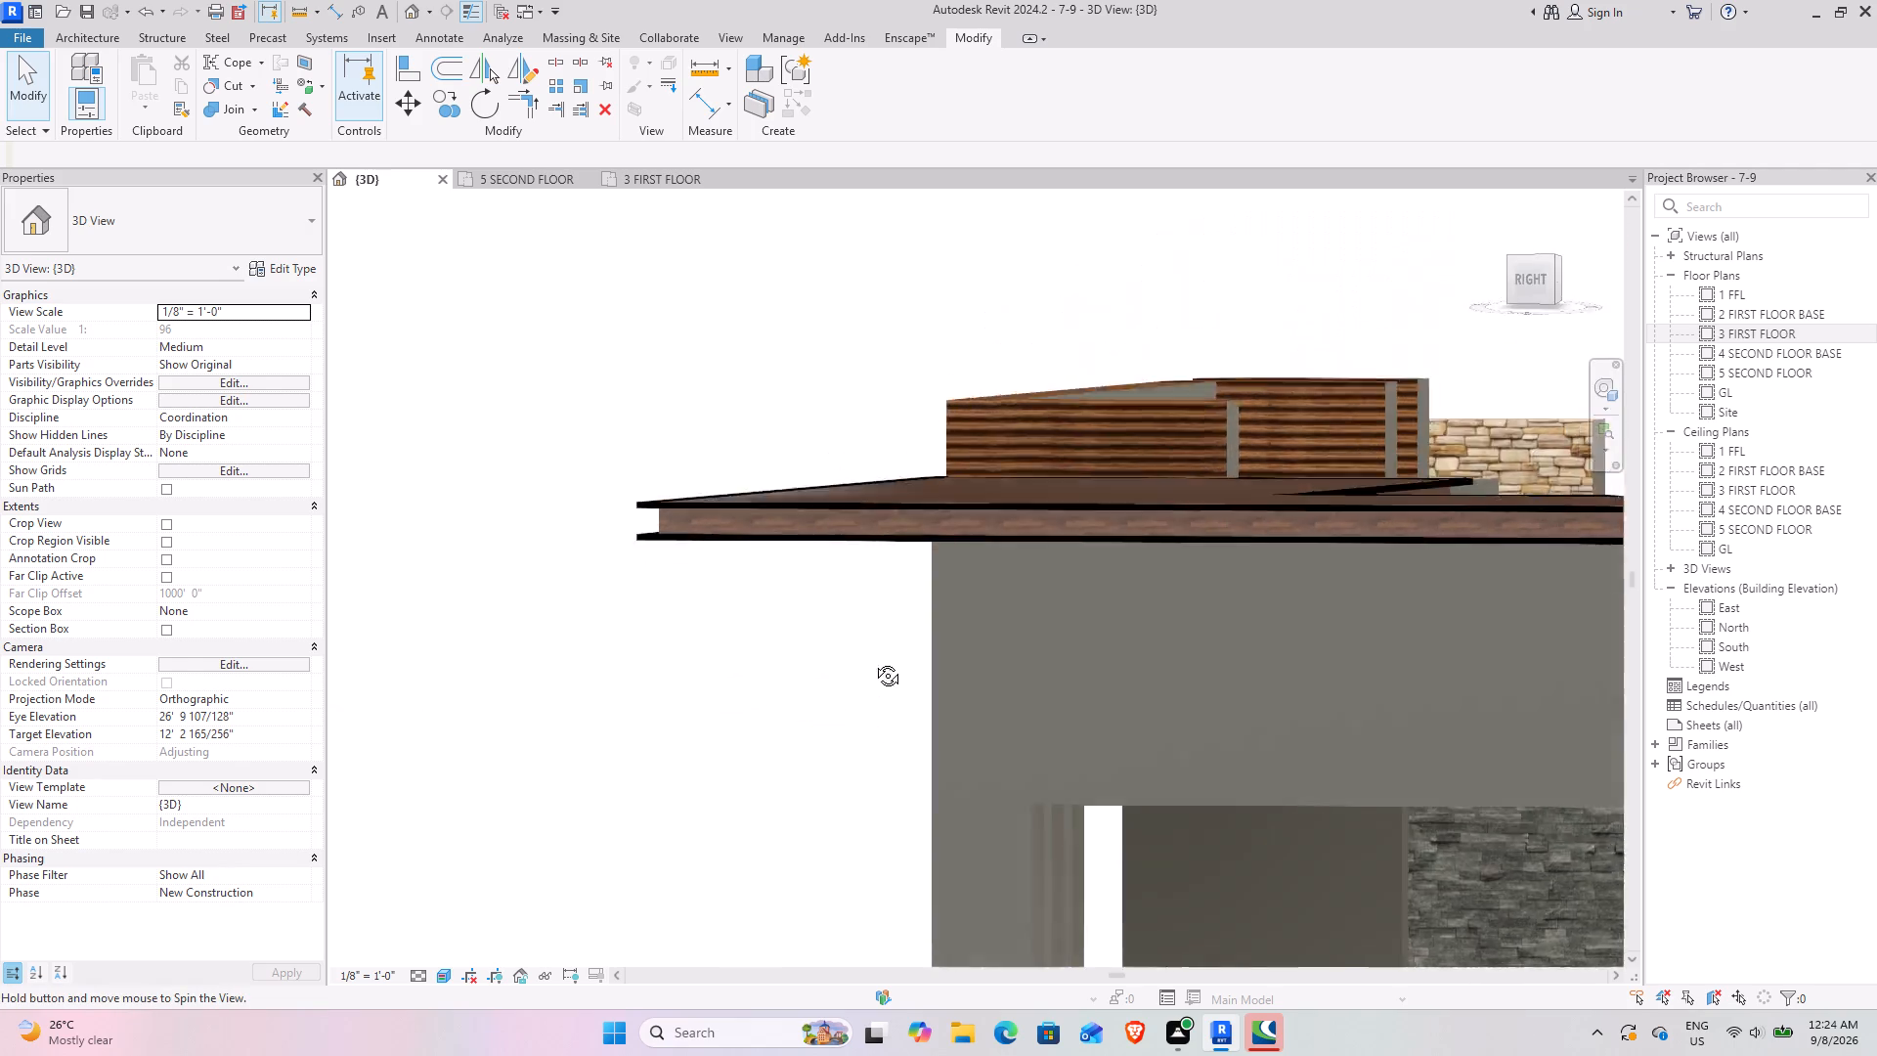
middle_click_drag(873, 661, 1062, 831, "shift")
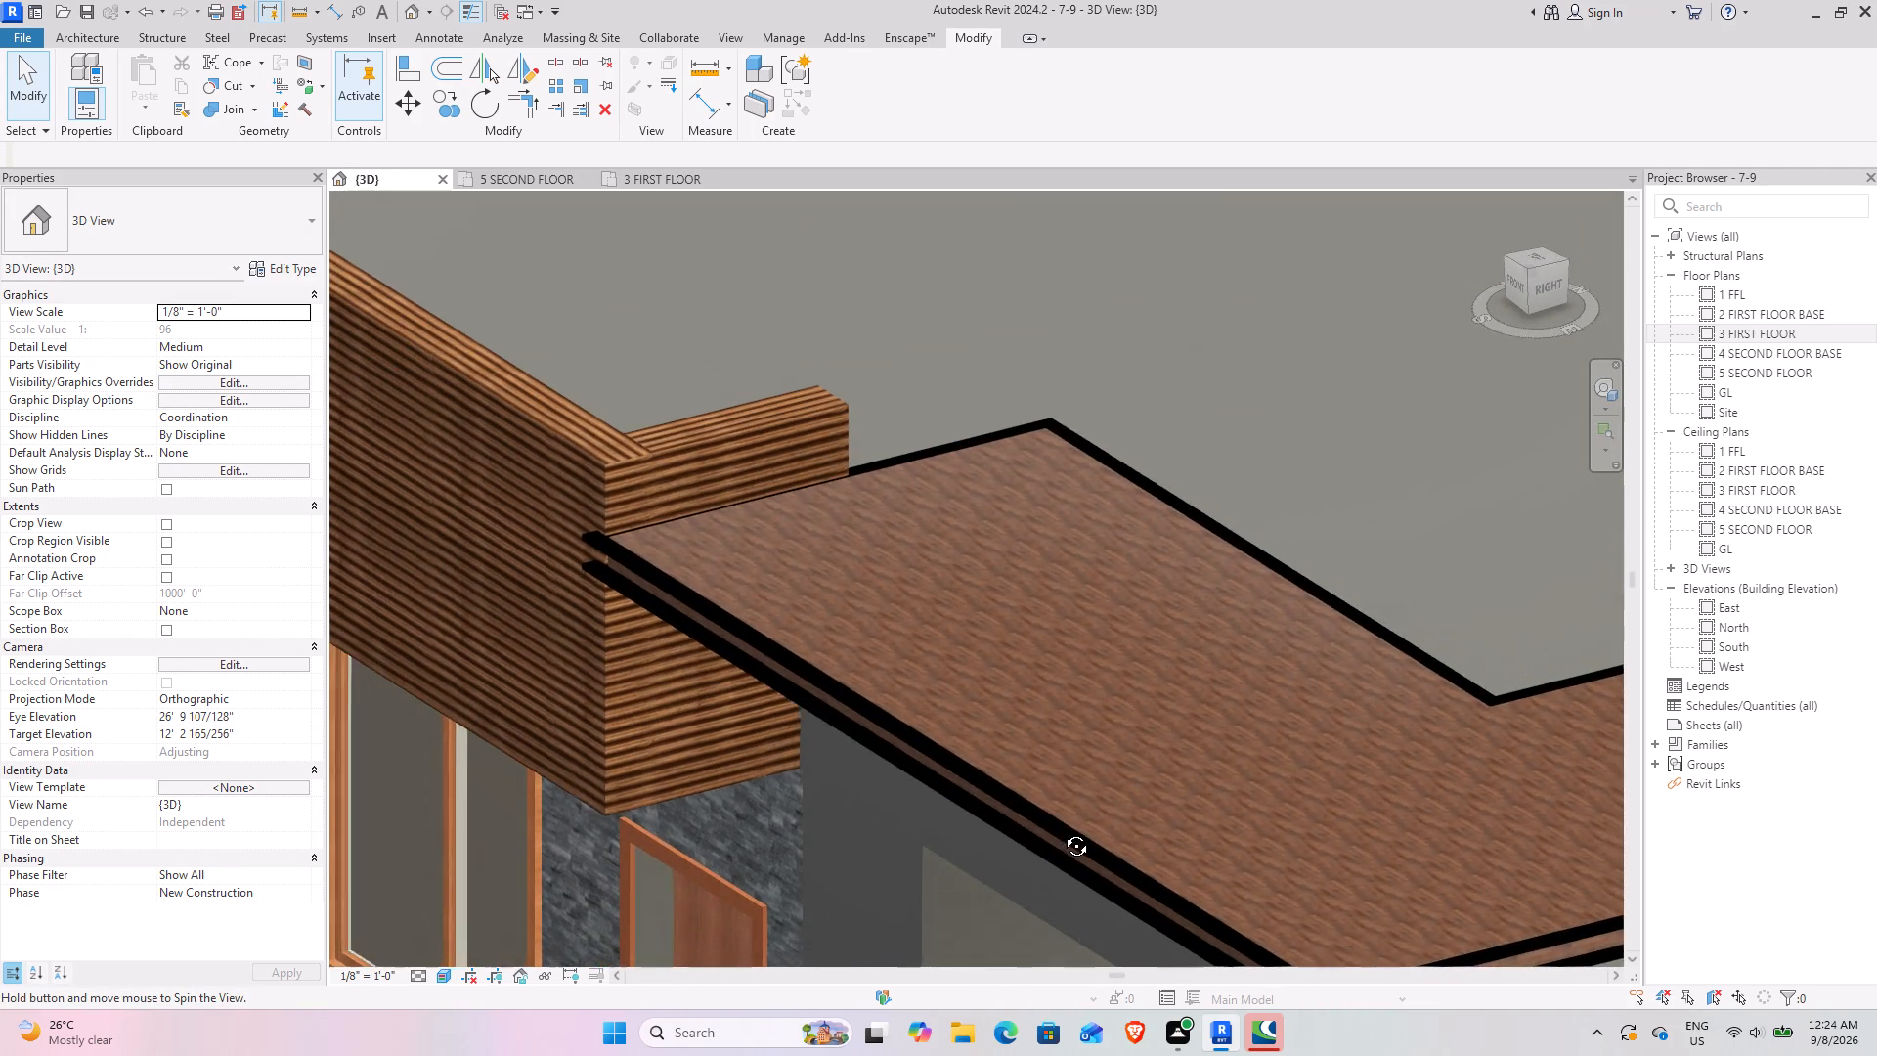
Select the black edge-trimmed L-shaped projection and open it for in-place editing.
middle_click_drag(1062, 831, 1060, 834, "shift")
middle_click_drag(1057, 825, 763, 693, "shift")
scroll(764, 685, "down", 9)
middle_click_drag(699, 714, 830, 812, "shift")
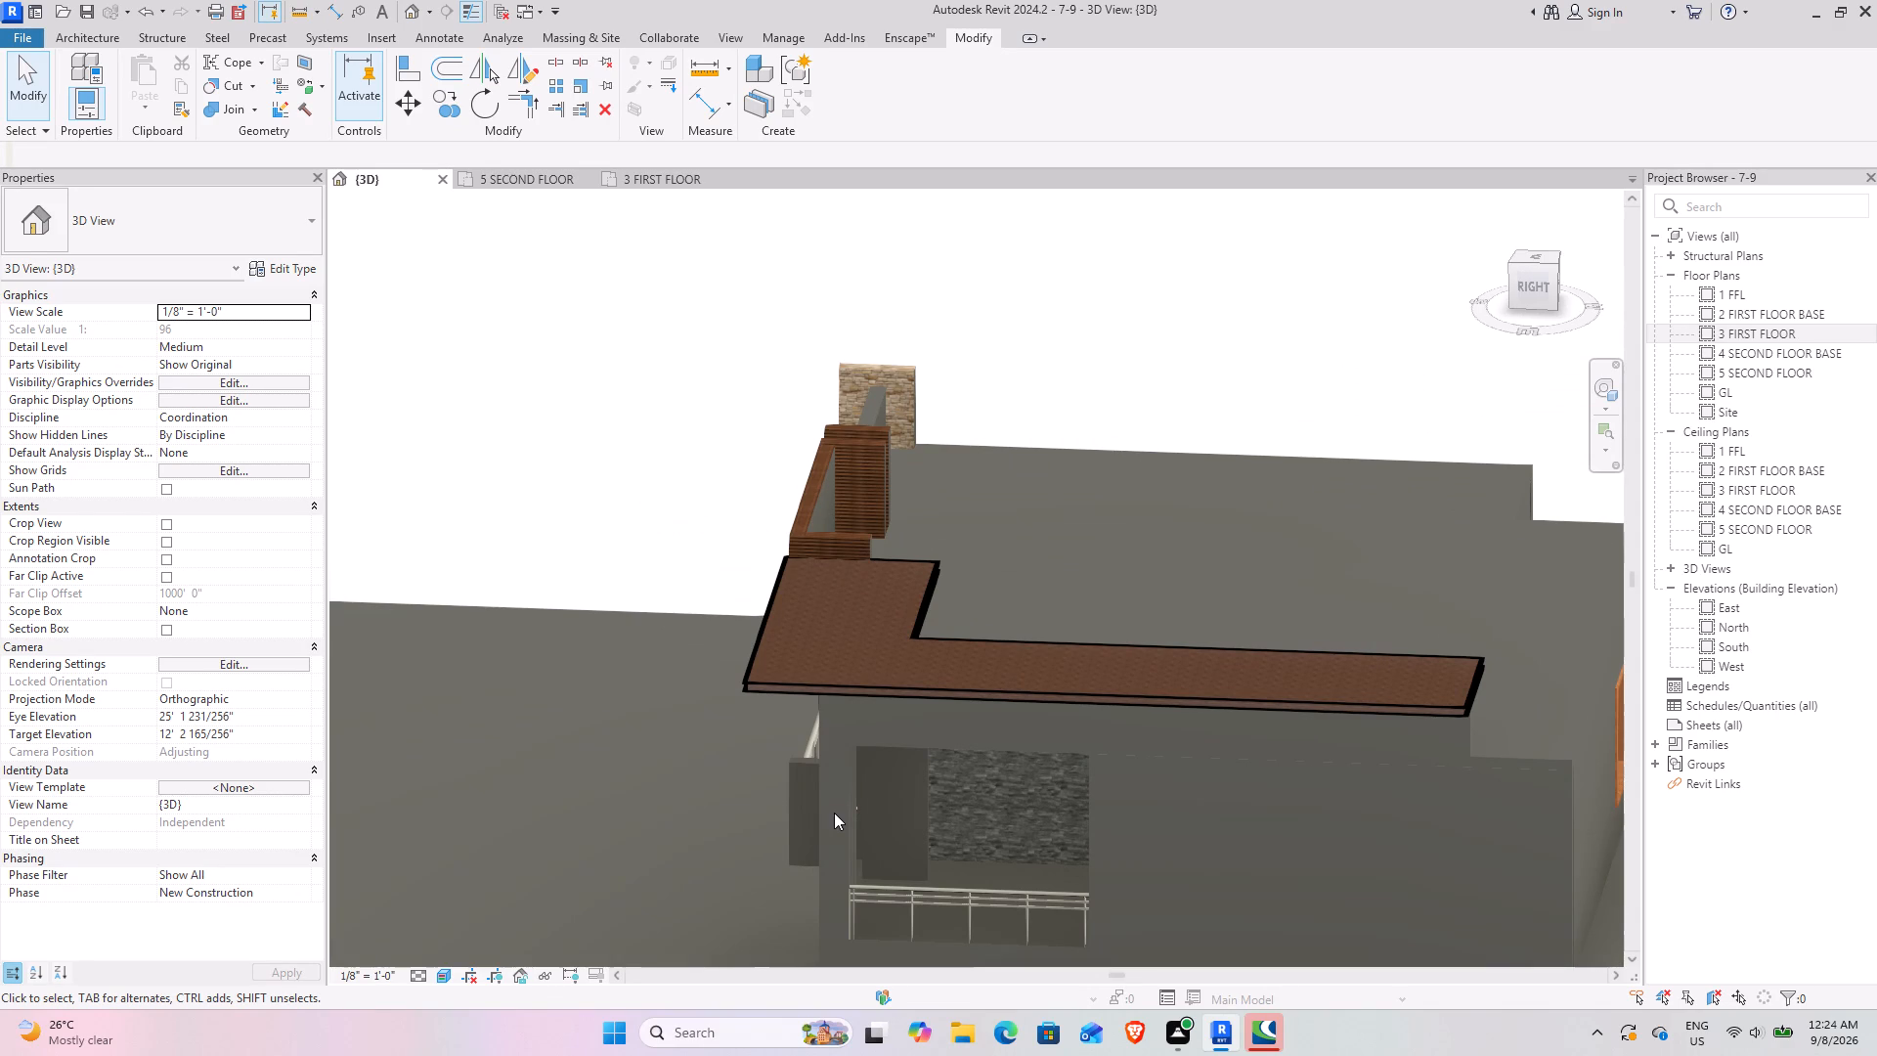
scroll(853, 699, "up", 6)
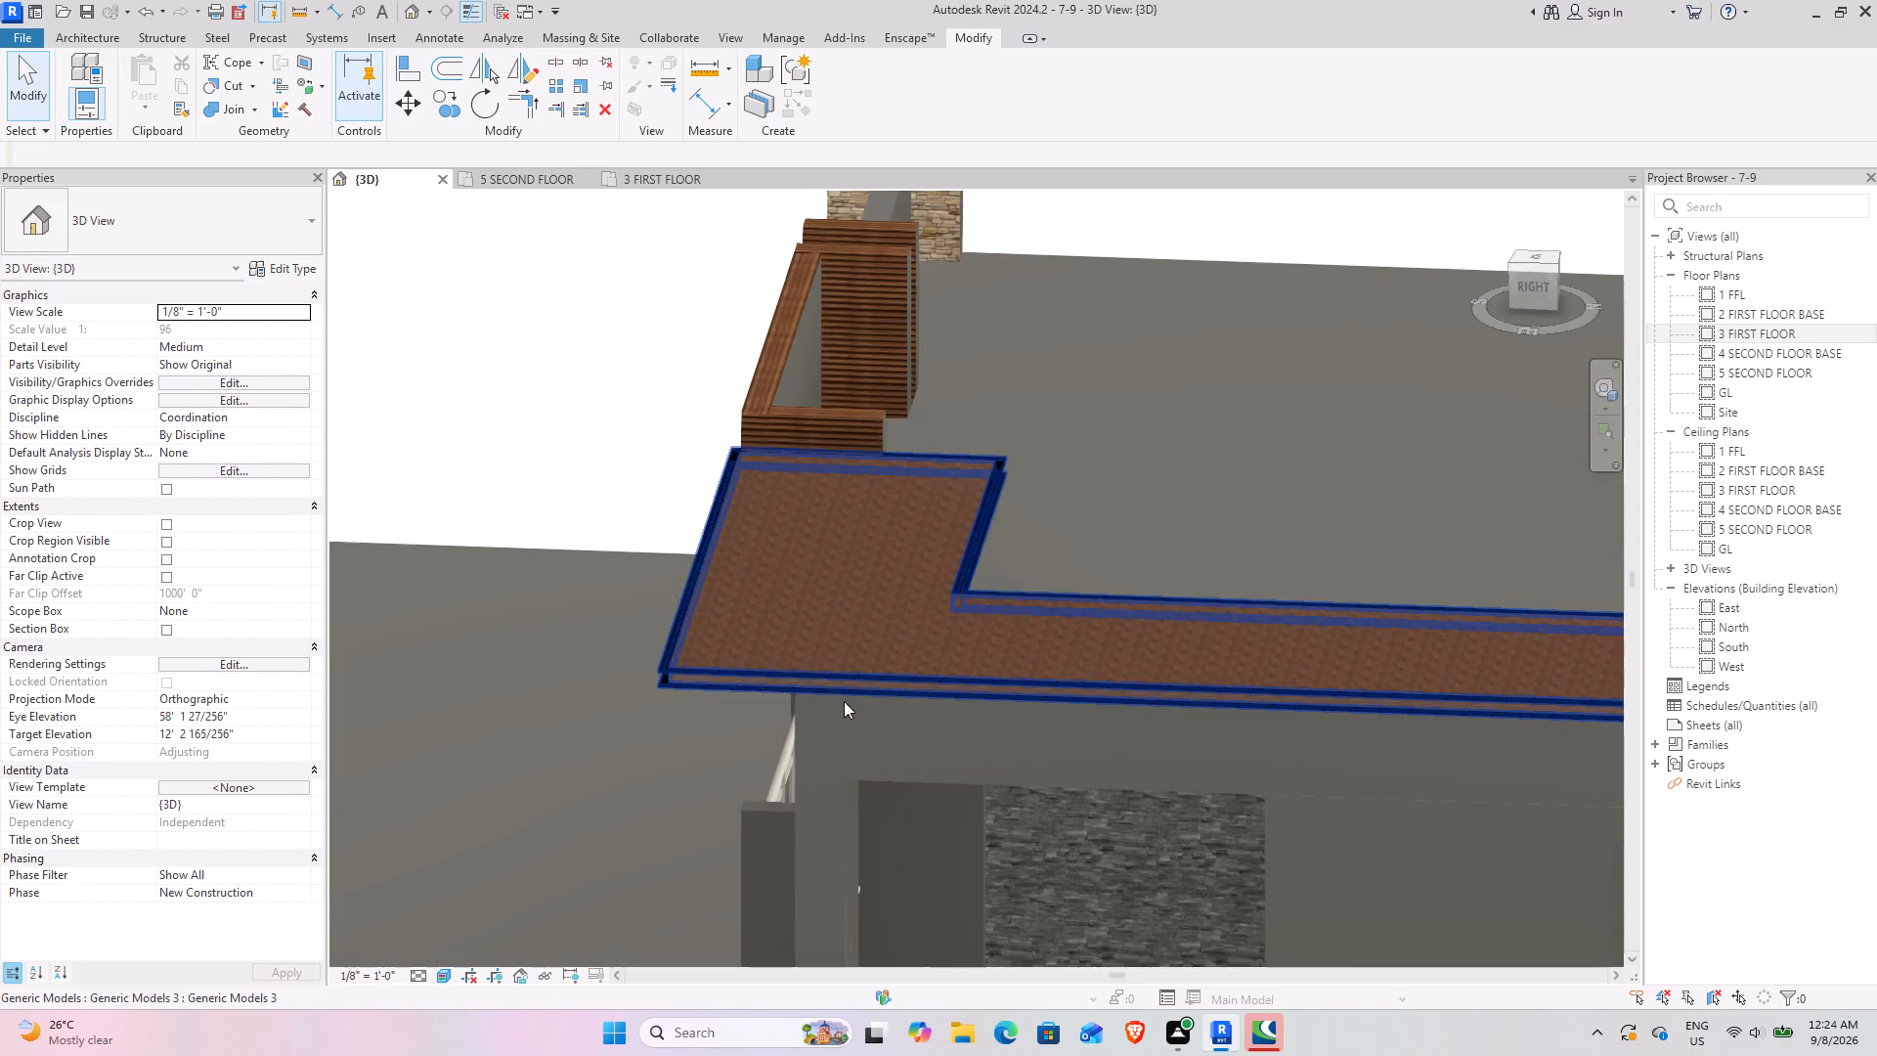
scroll(844, 701, "up", 3)
left_click(861, 643)
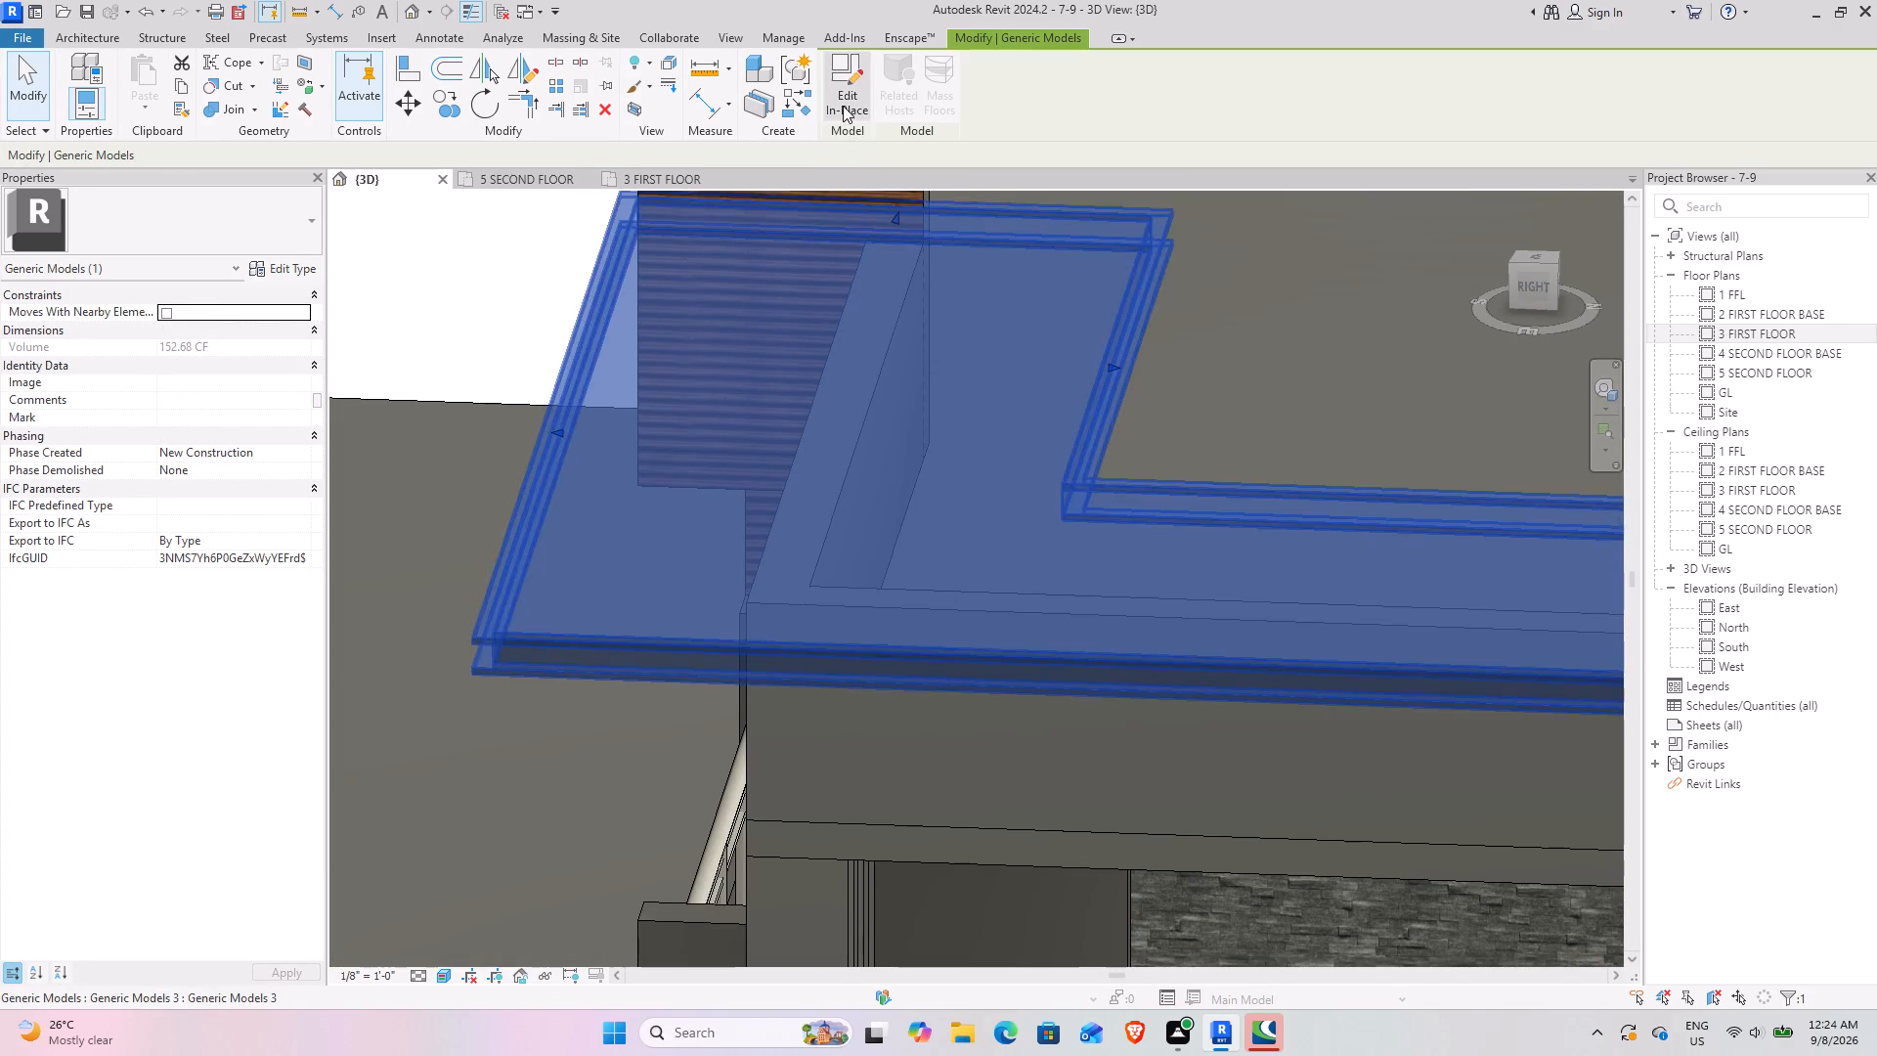
left_click(843, 106)
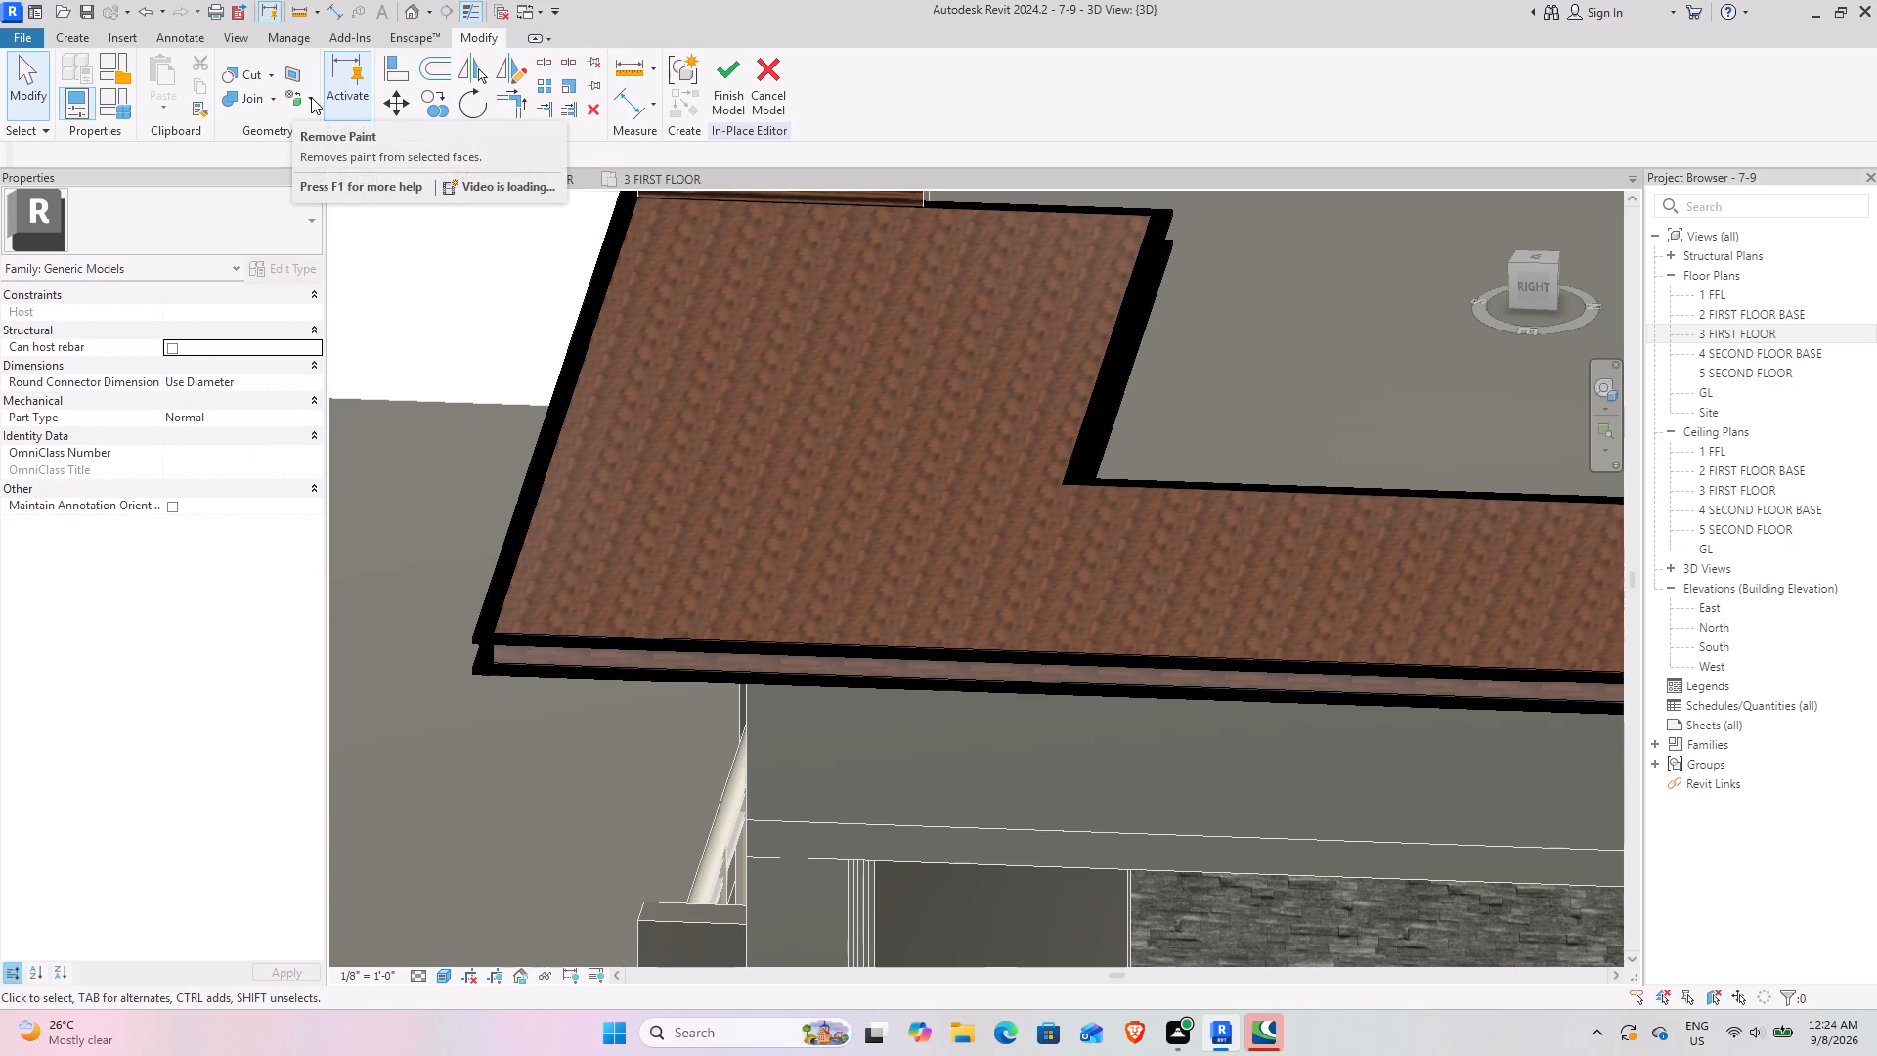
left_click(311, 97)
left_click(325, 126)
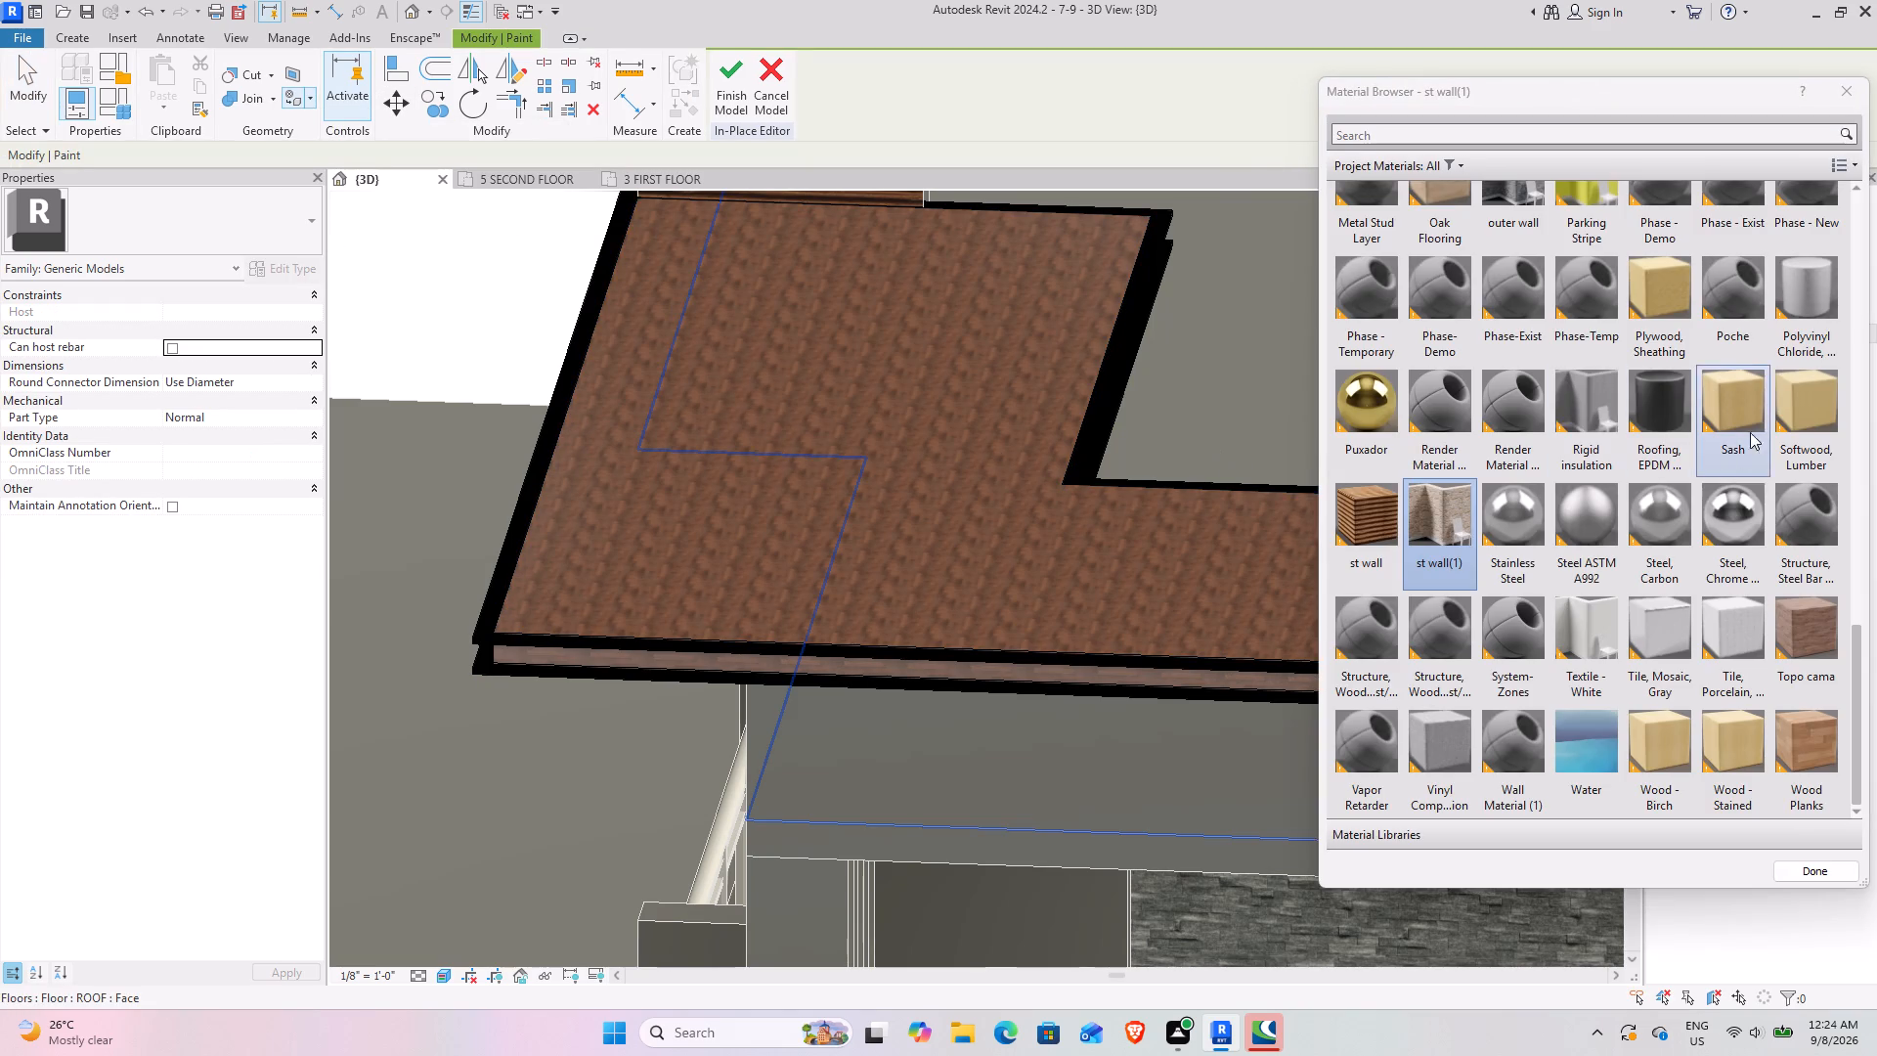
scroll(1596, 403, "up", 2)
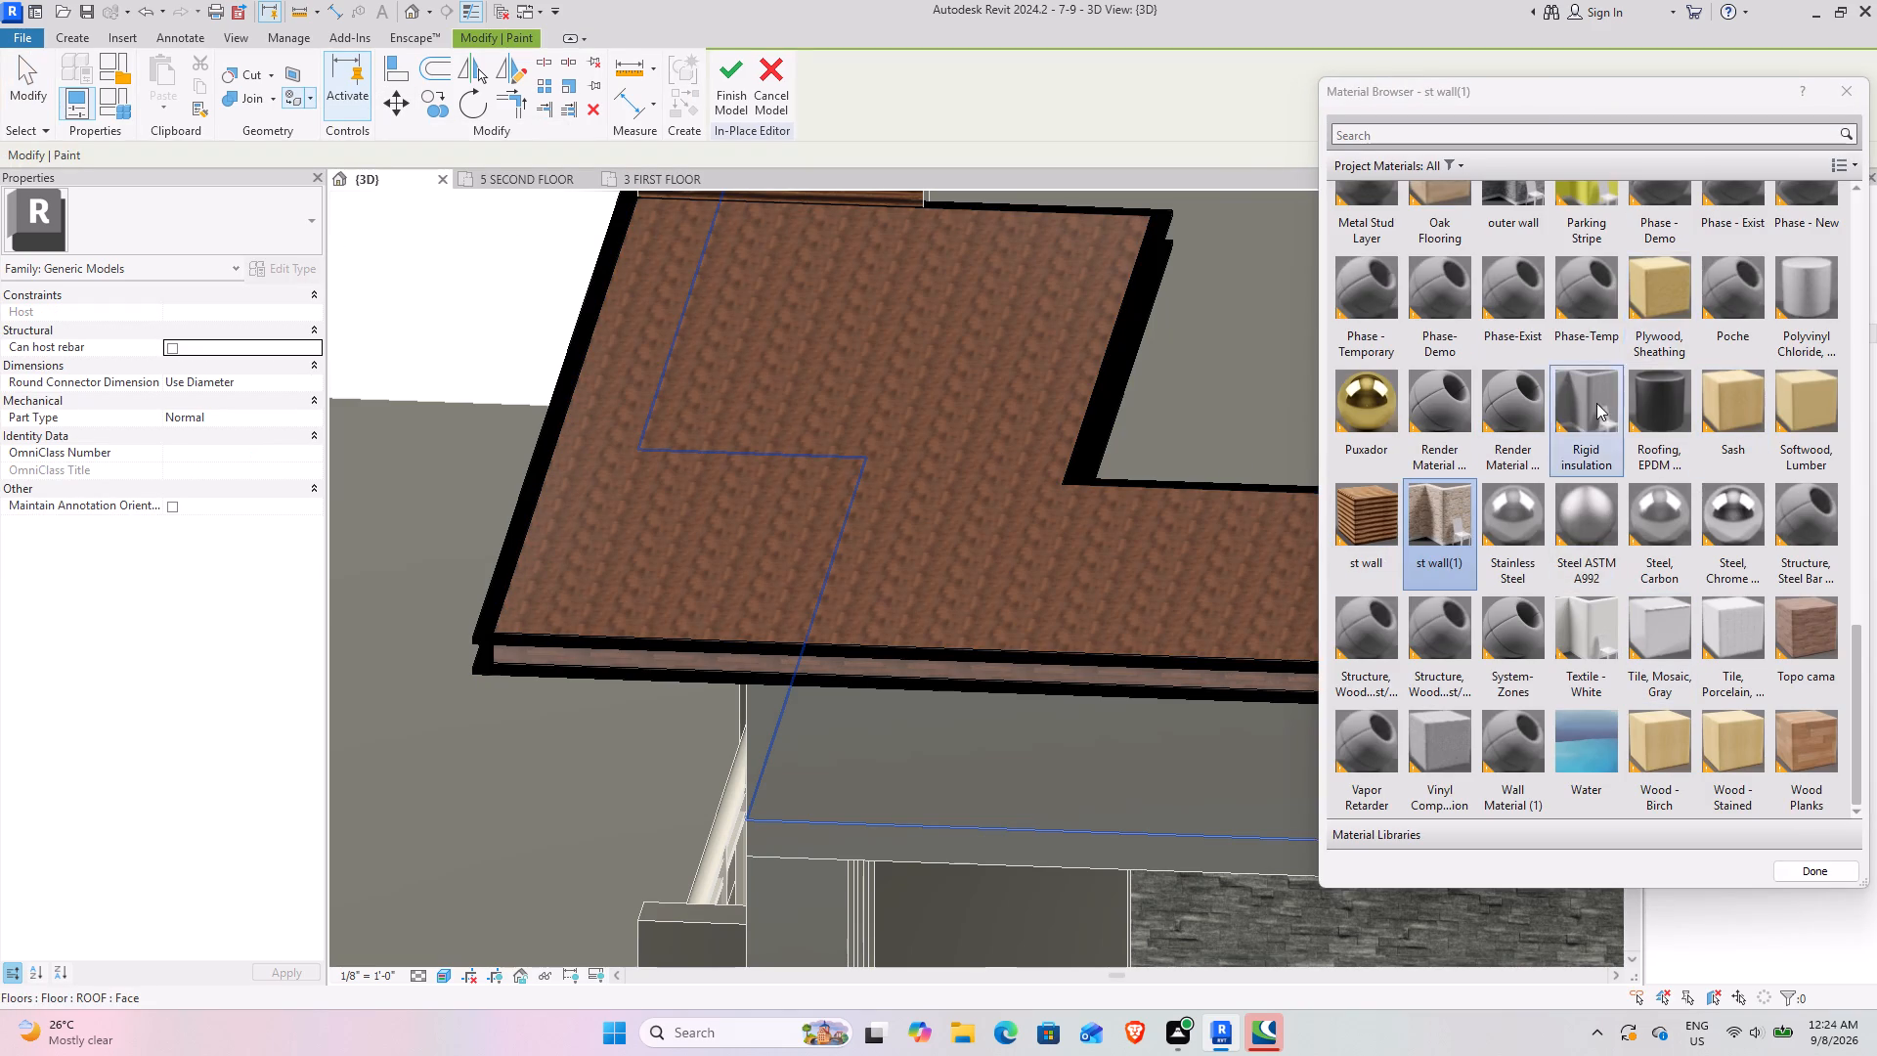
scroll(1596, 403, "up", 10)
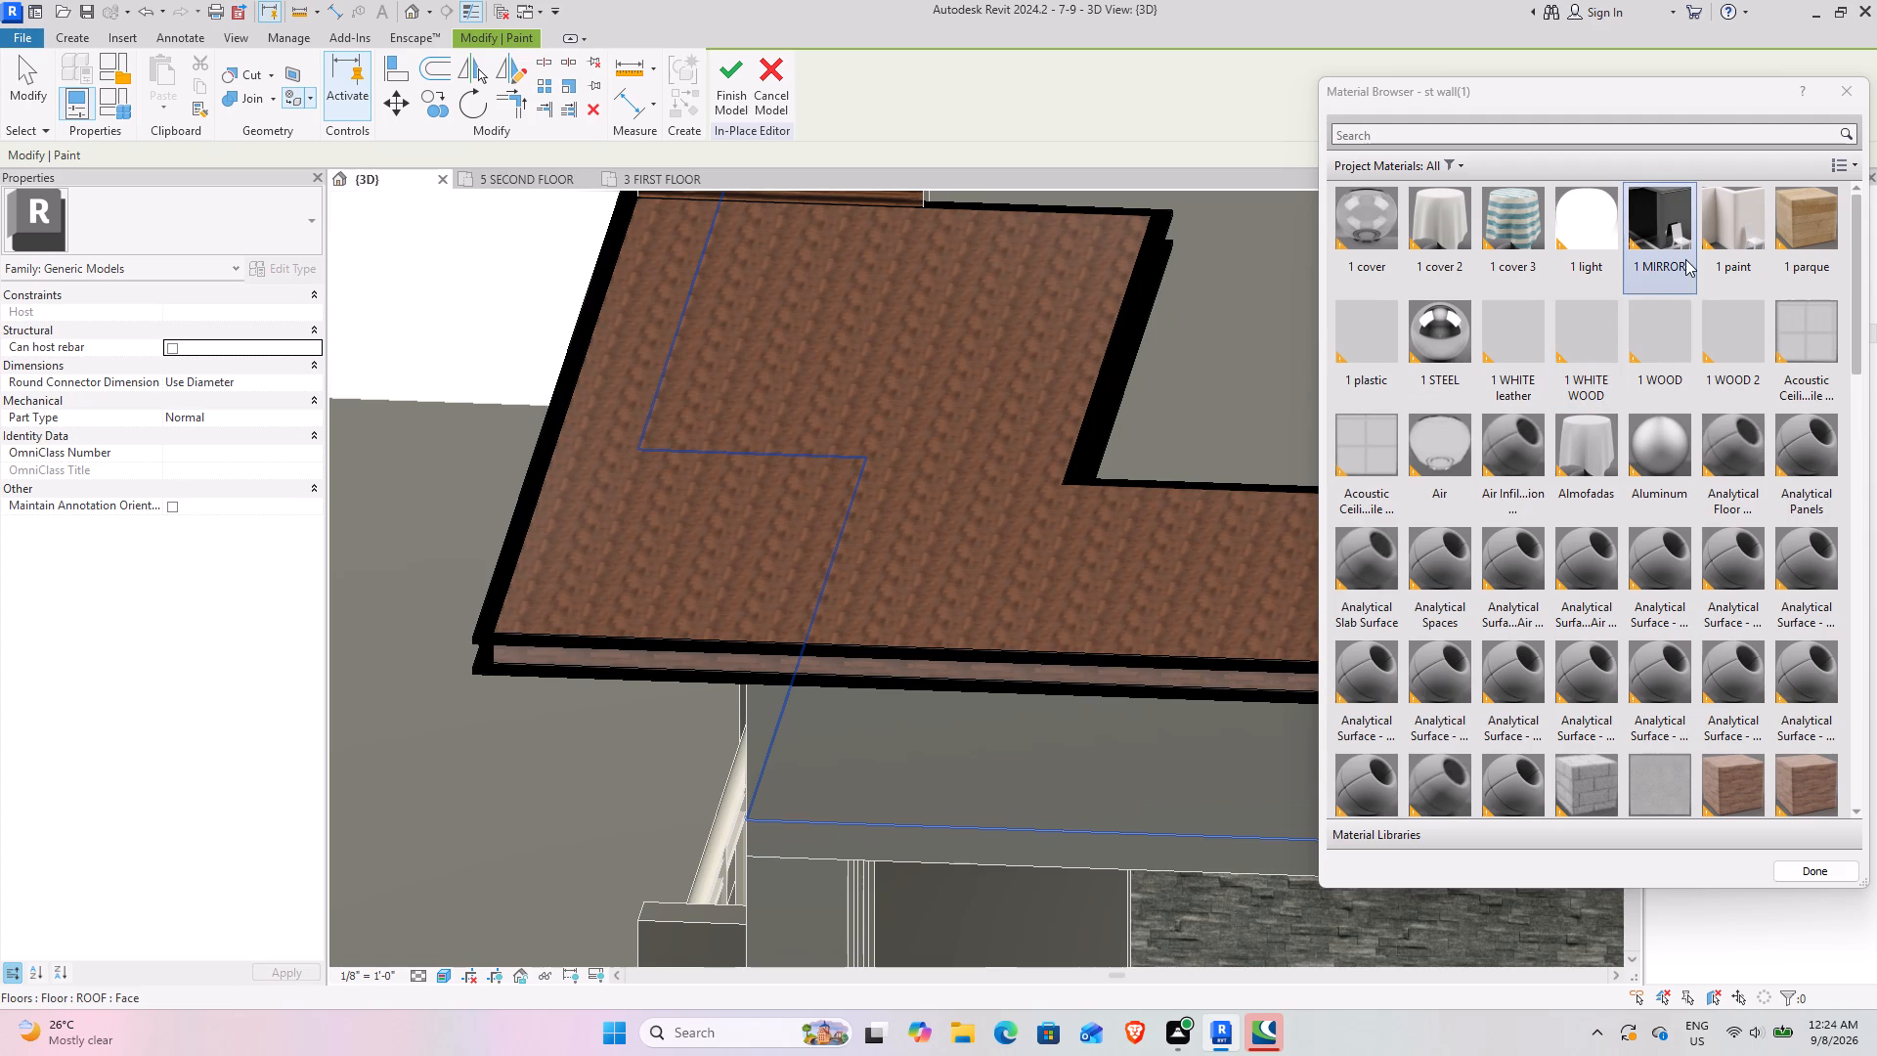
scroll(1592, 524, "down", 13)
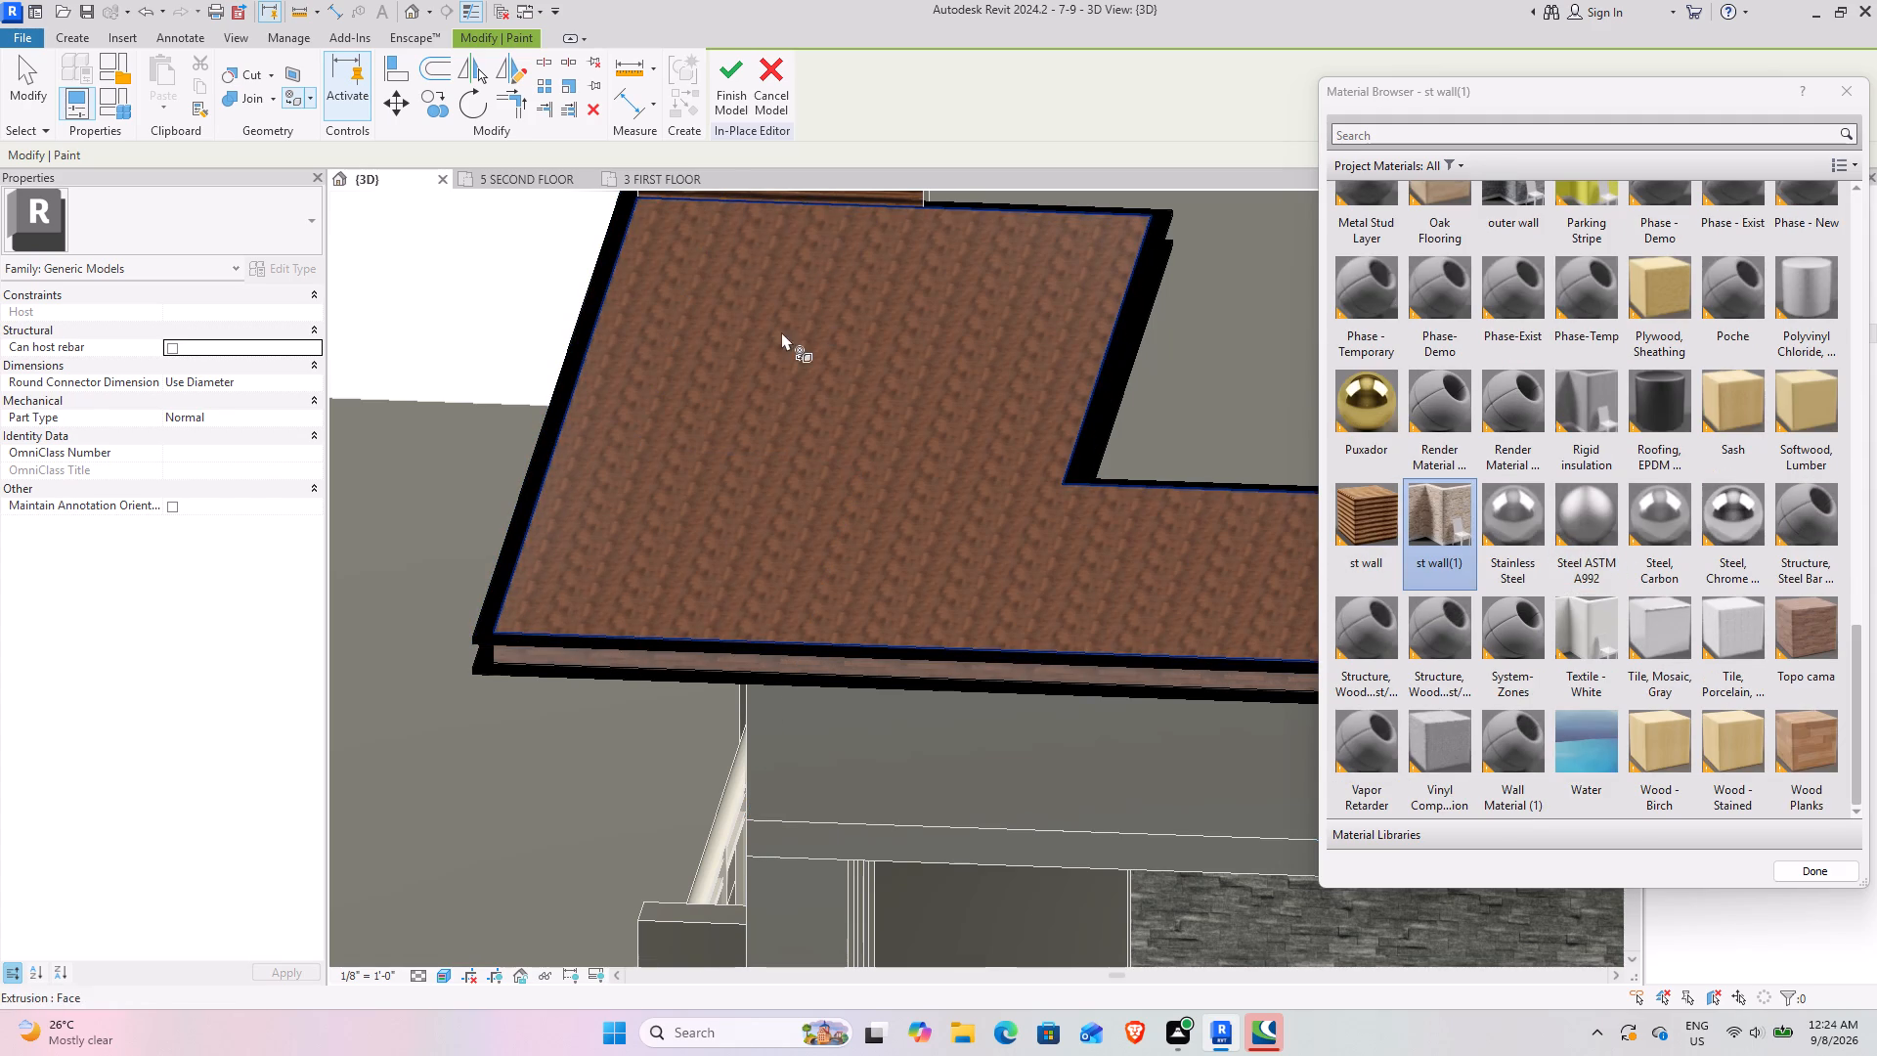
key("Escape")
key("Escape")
Rename the edge sweep's black material as blk.
left_click(482, 625)
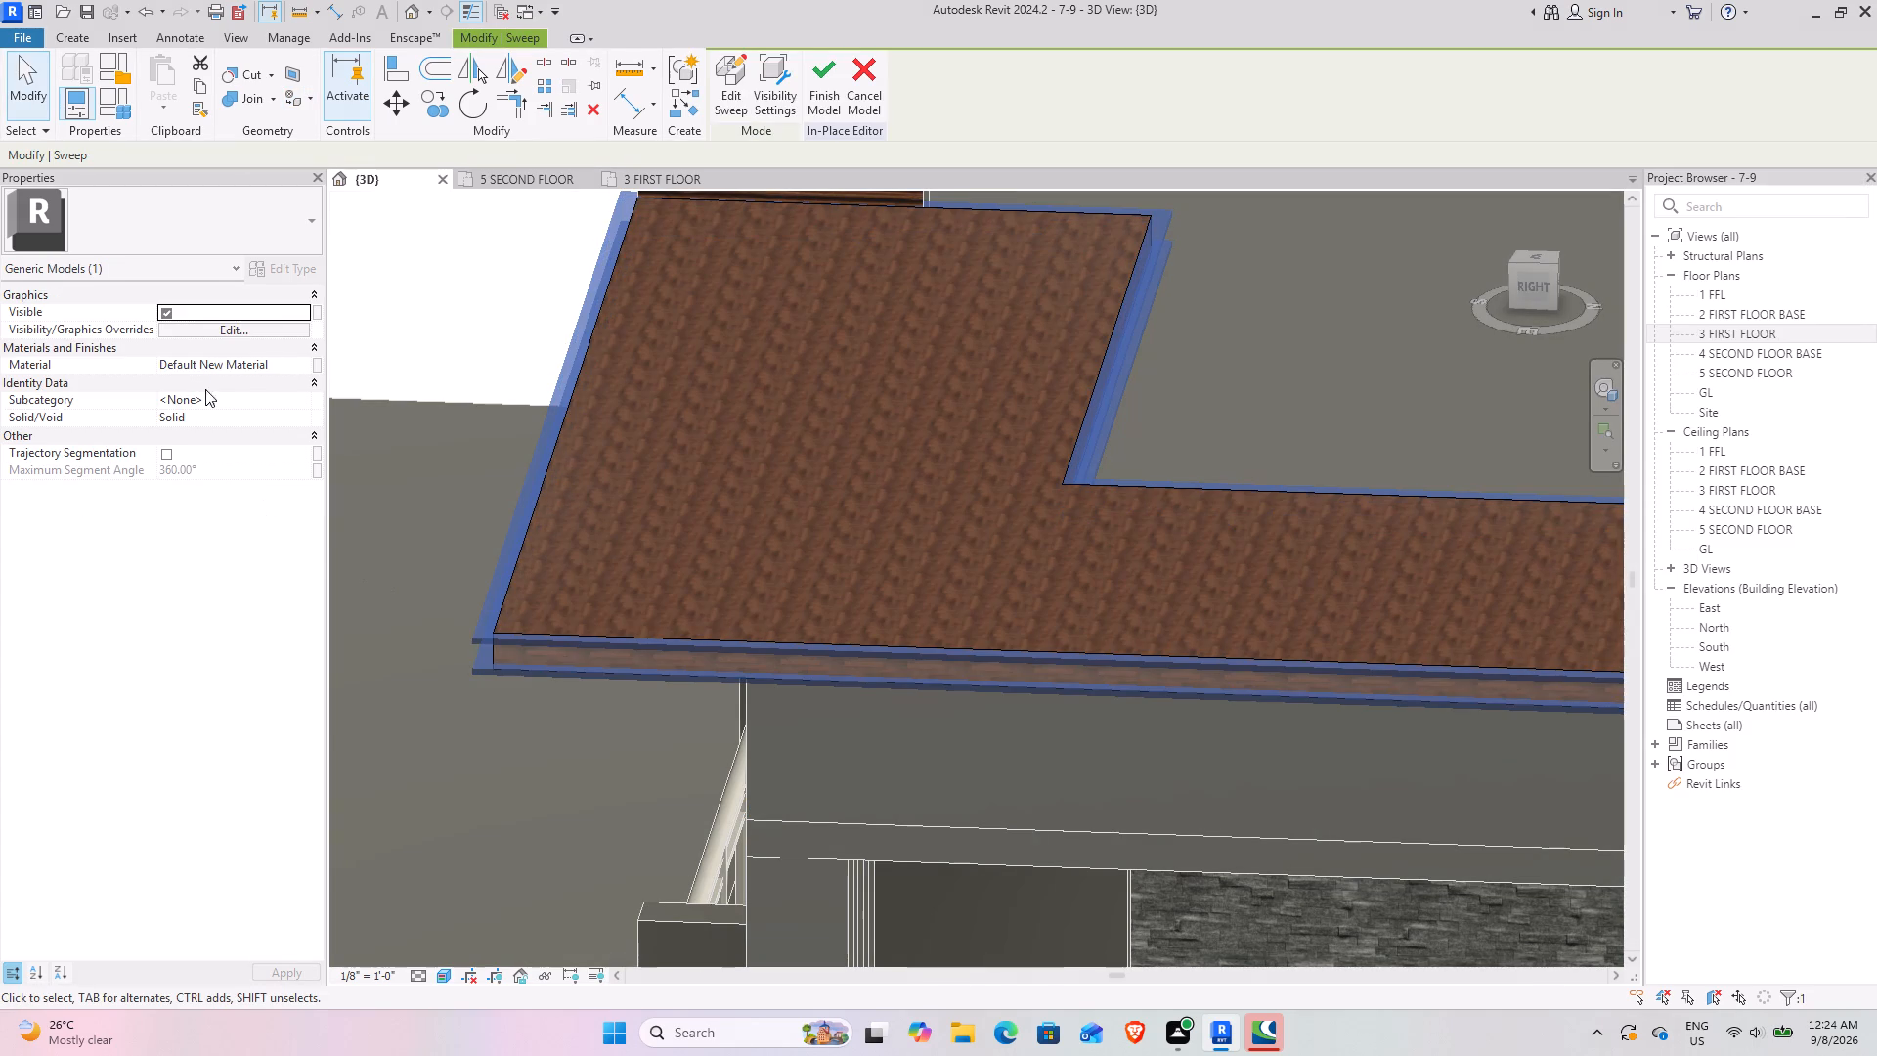
left_click(300, 367)
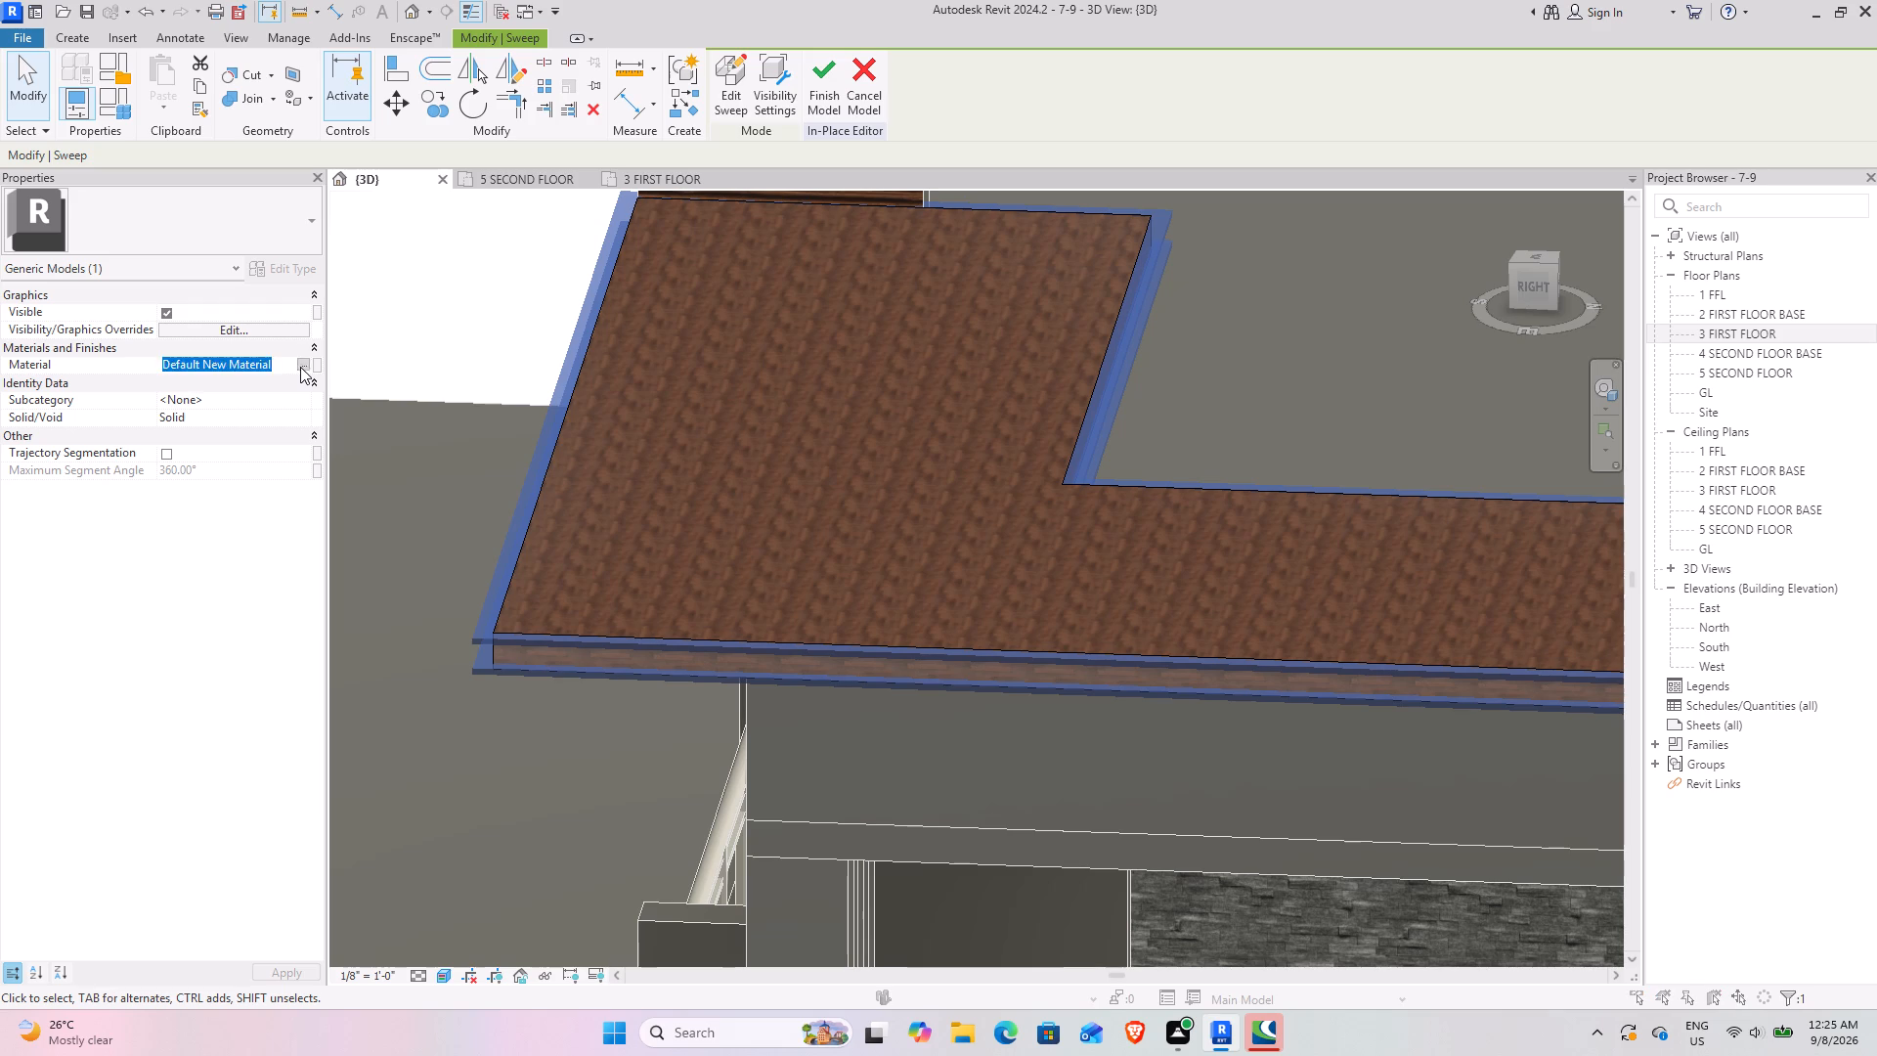
left_click(1357, 213)
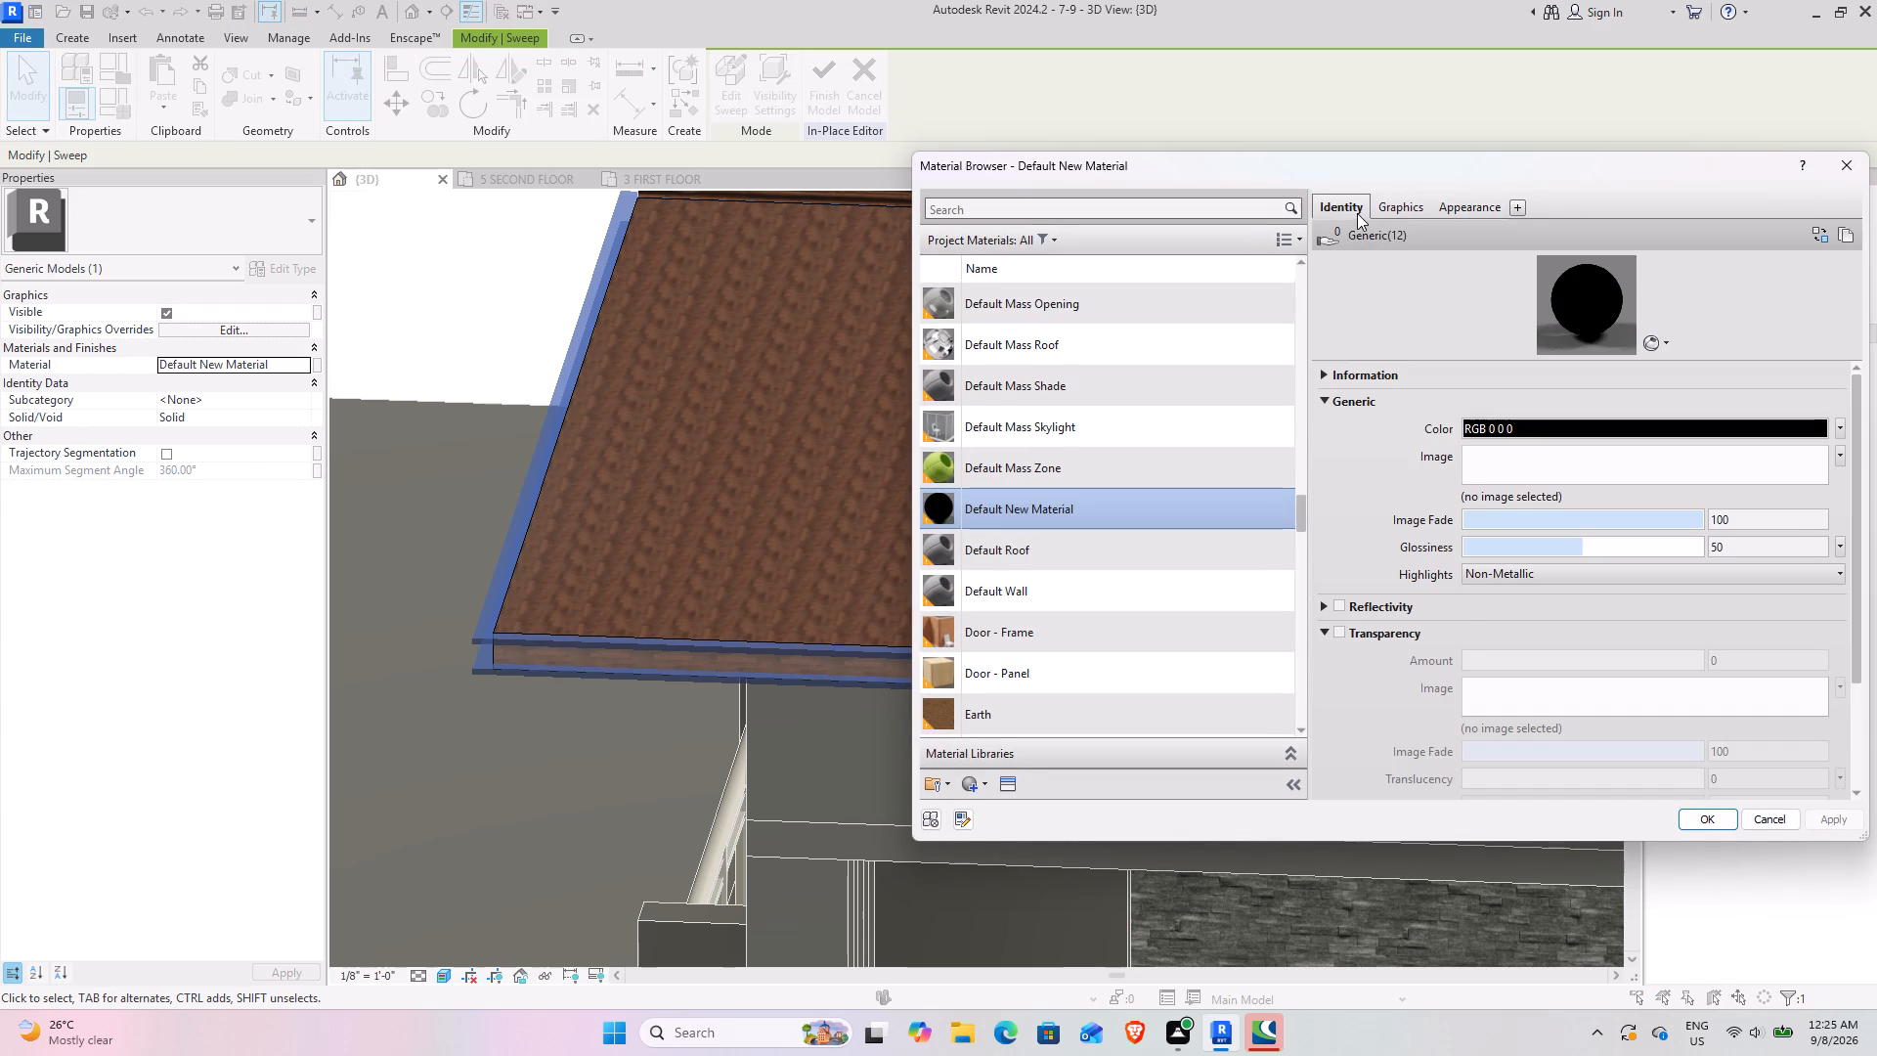
left_click(1674, 242)
type("bl")
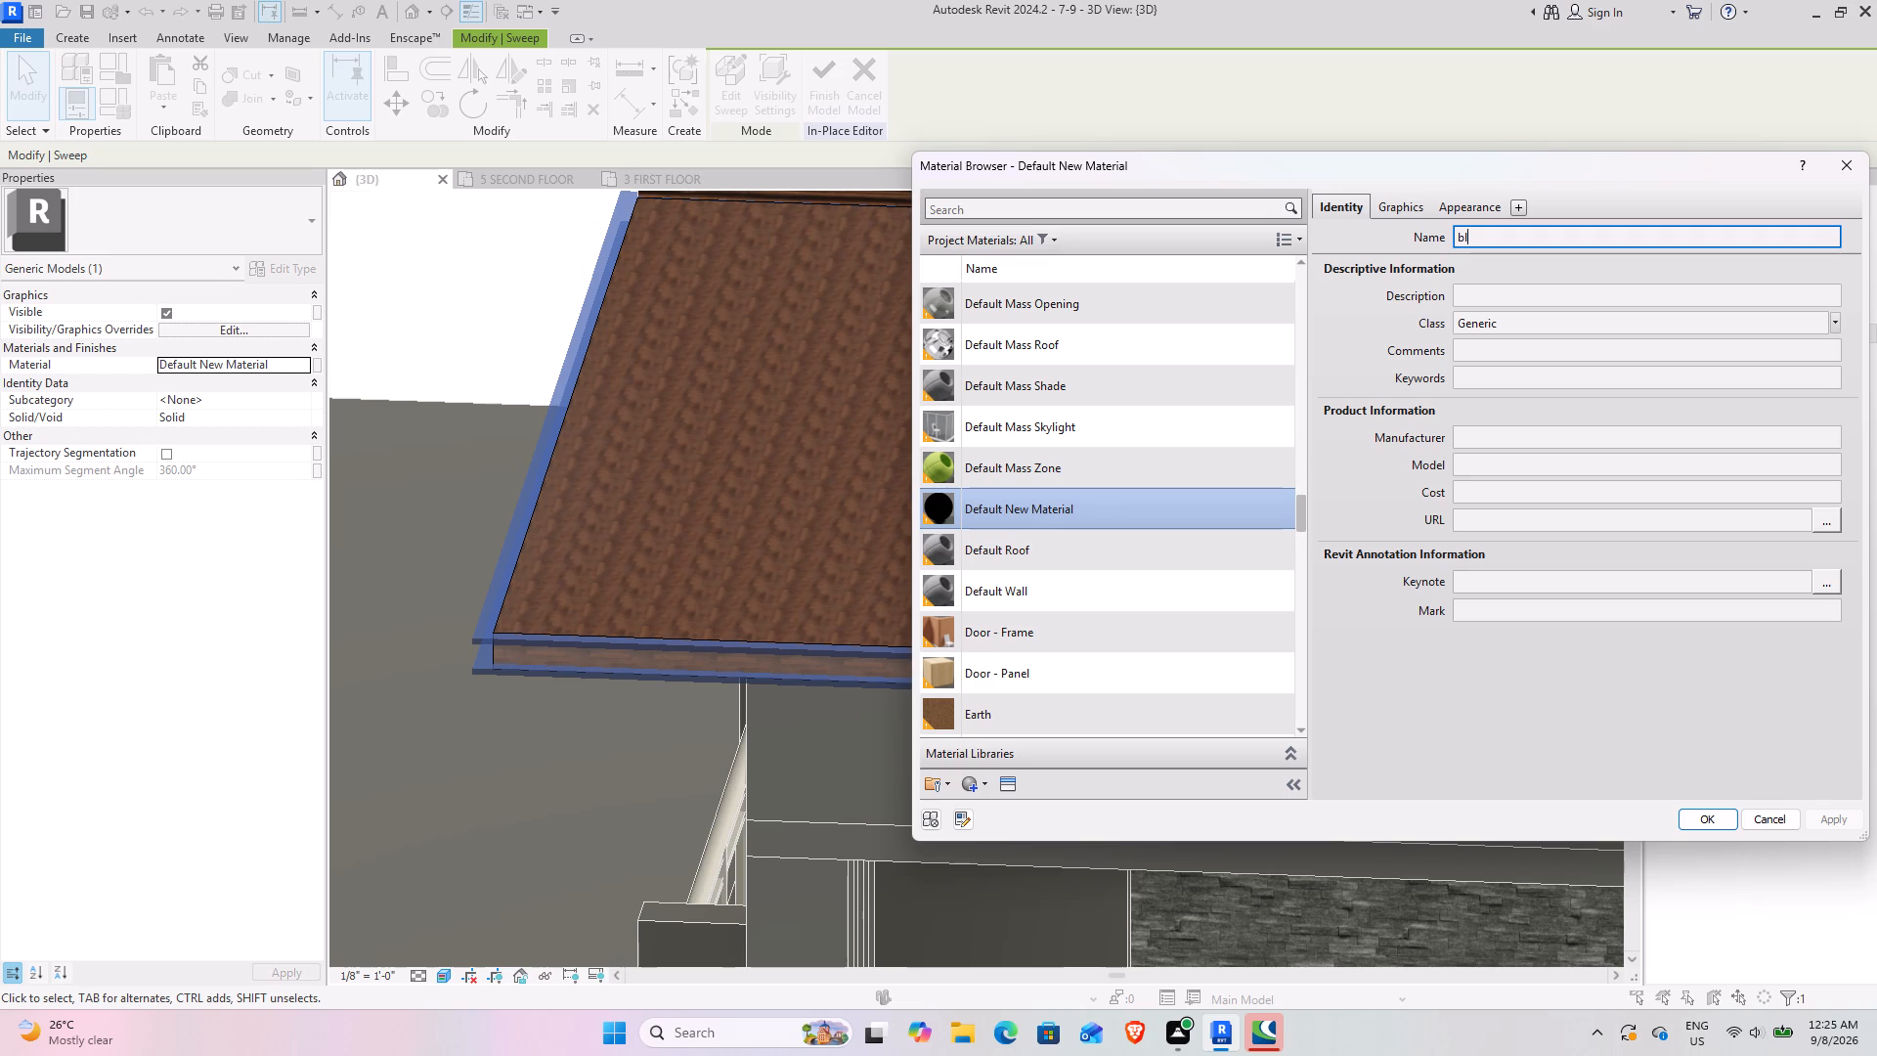
key("k")
left_click(1715, 816)
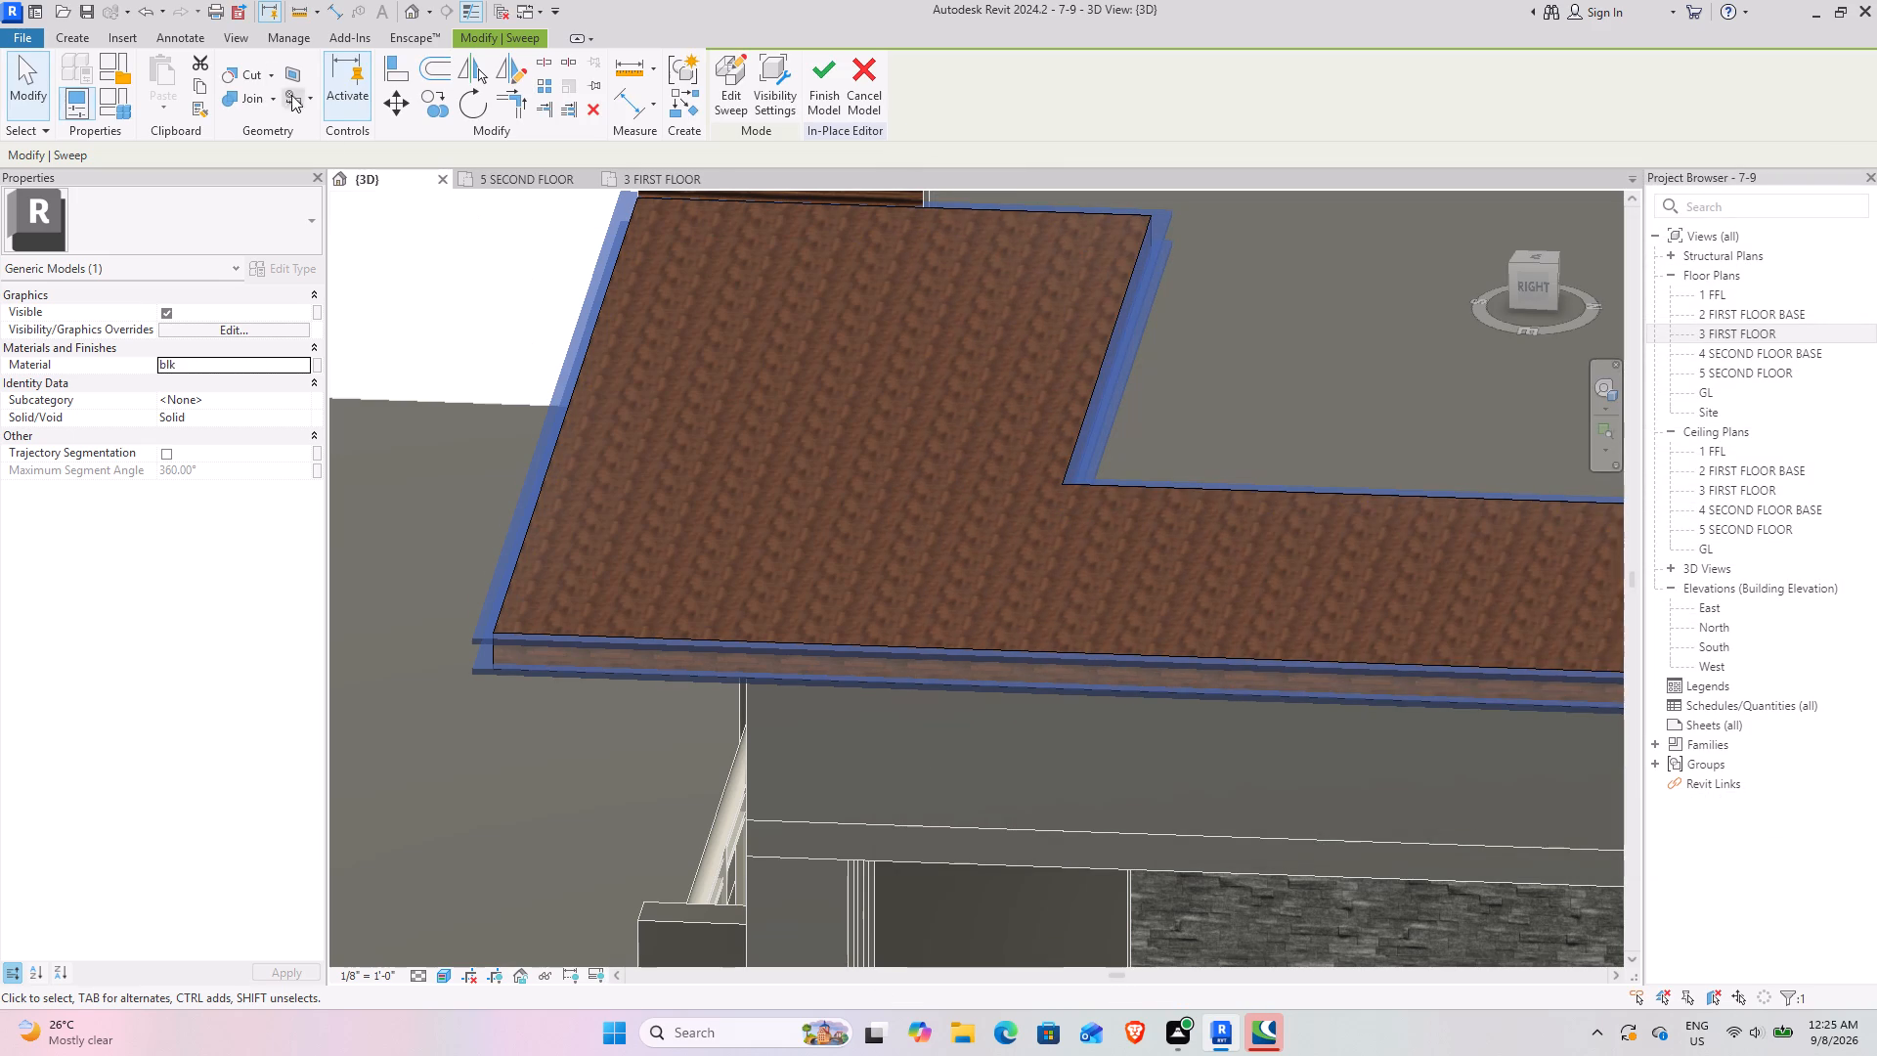
Start the Paint tool and find and choose the blk material among the project materials.
left_click(297, 100)
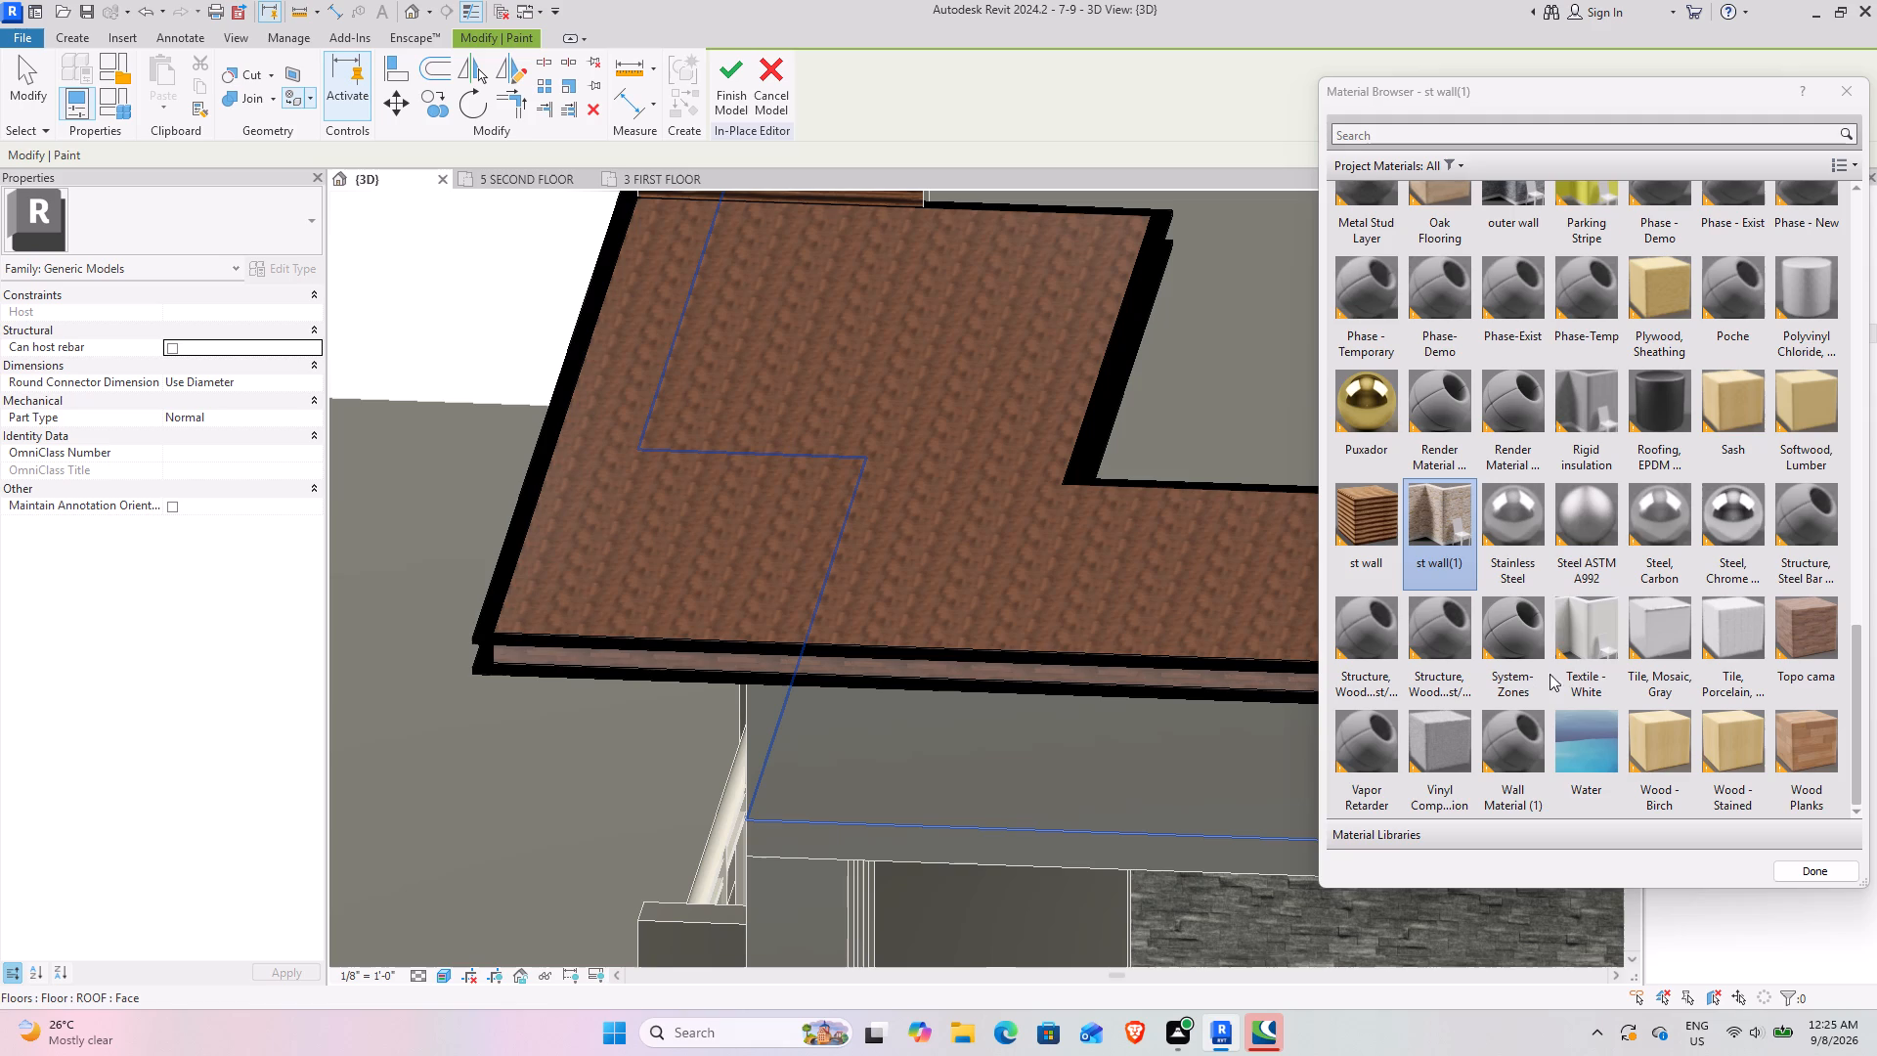
scroll(1594, 672, "down", 4)
scroll(1594, 672, "up", 6)
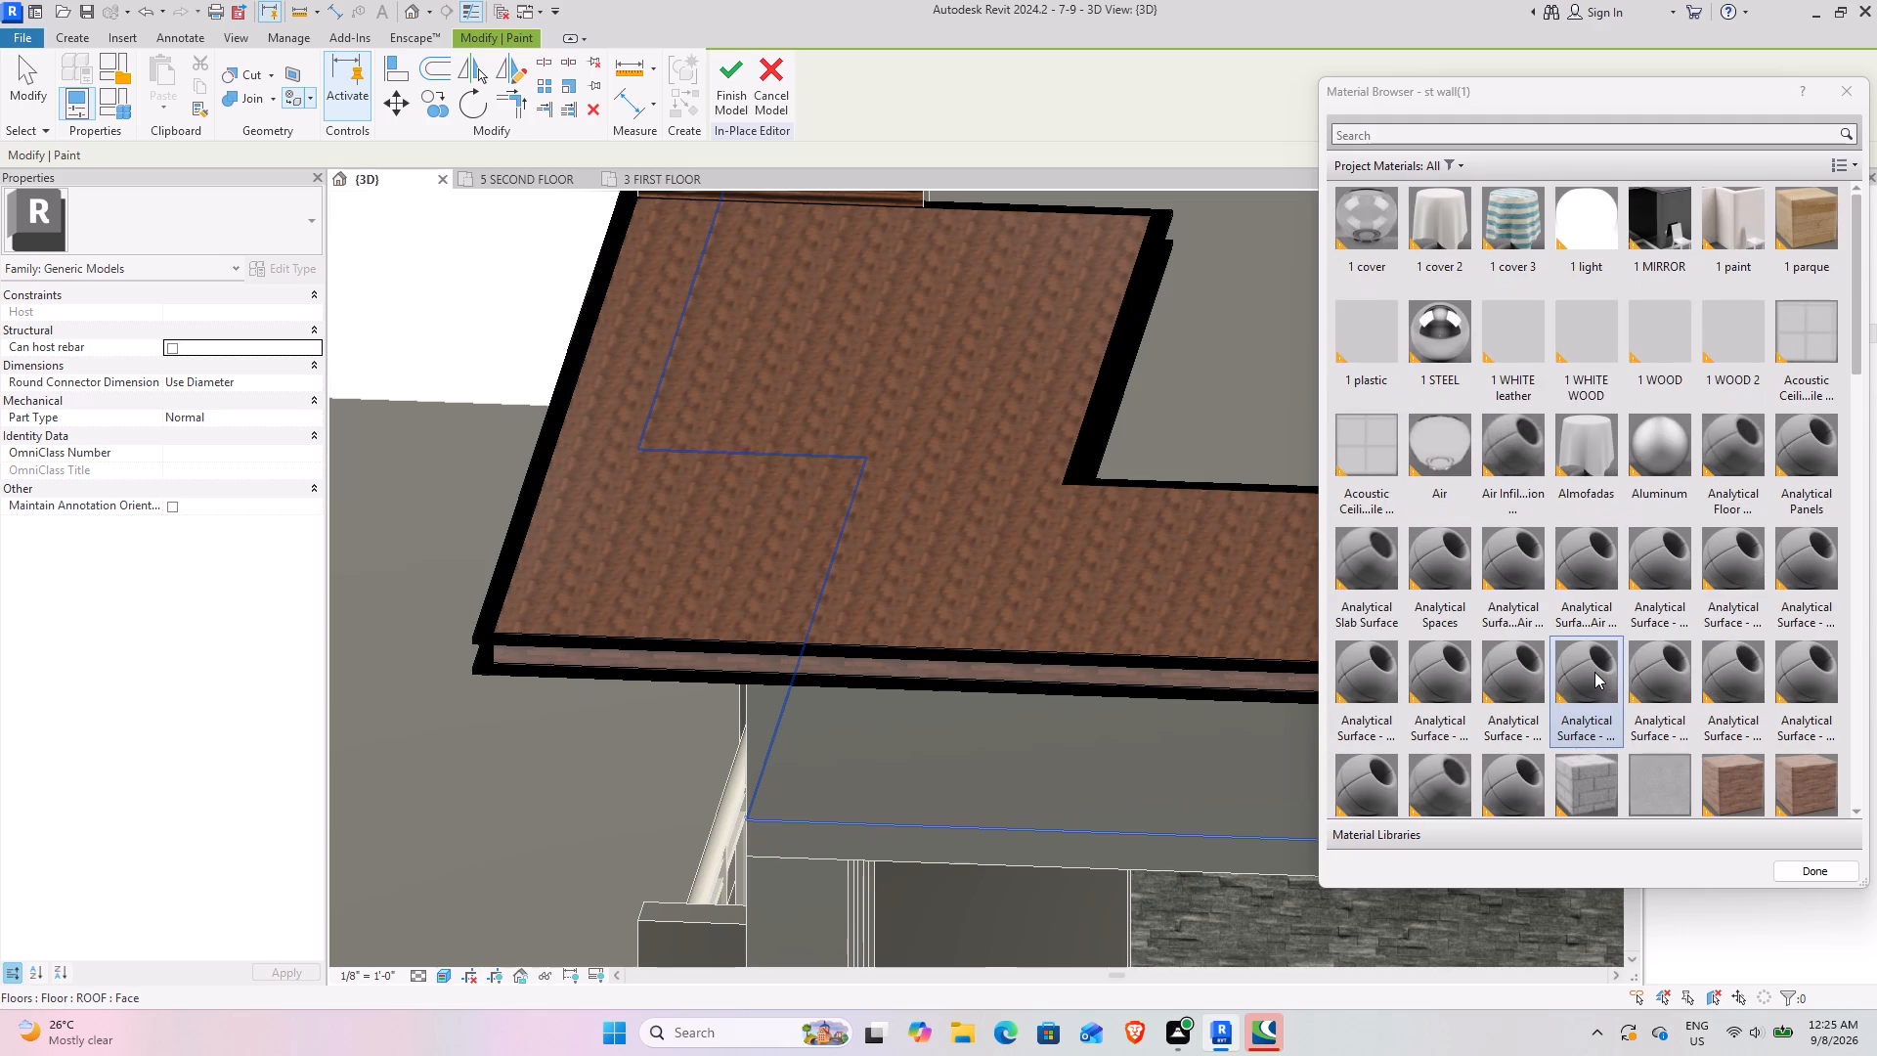
scroll(1594, 672, "down", 1)
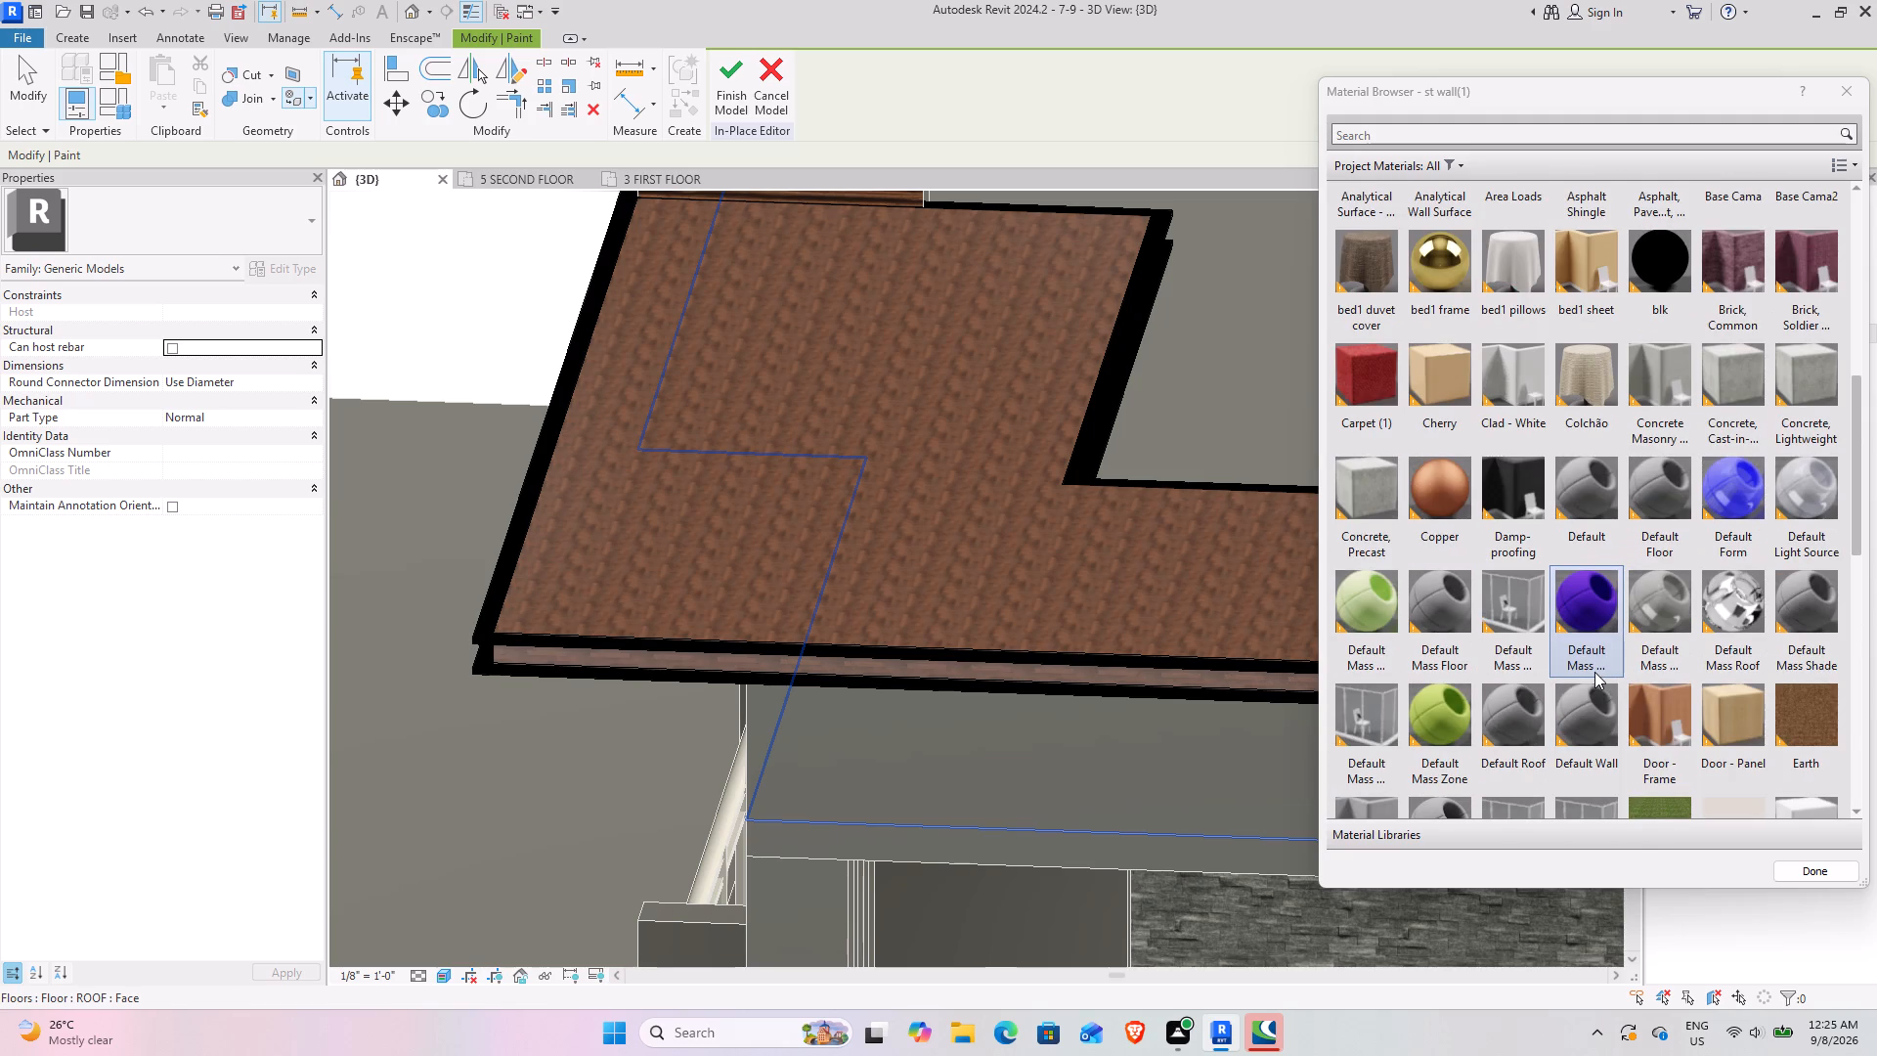
scroll(1594, 672, "down", 5)
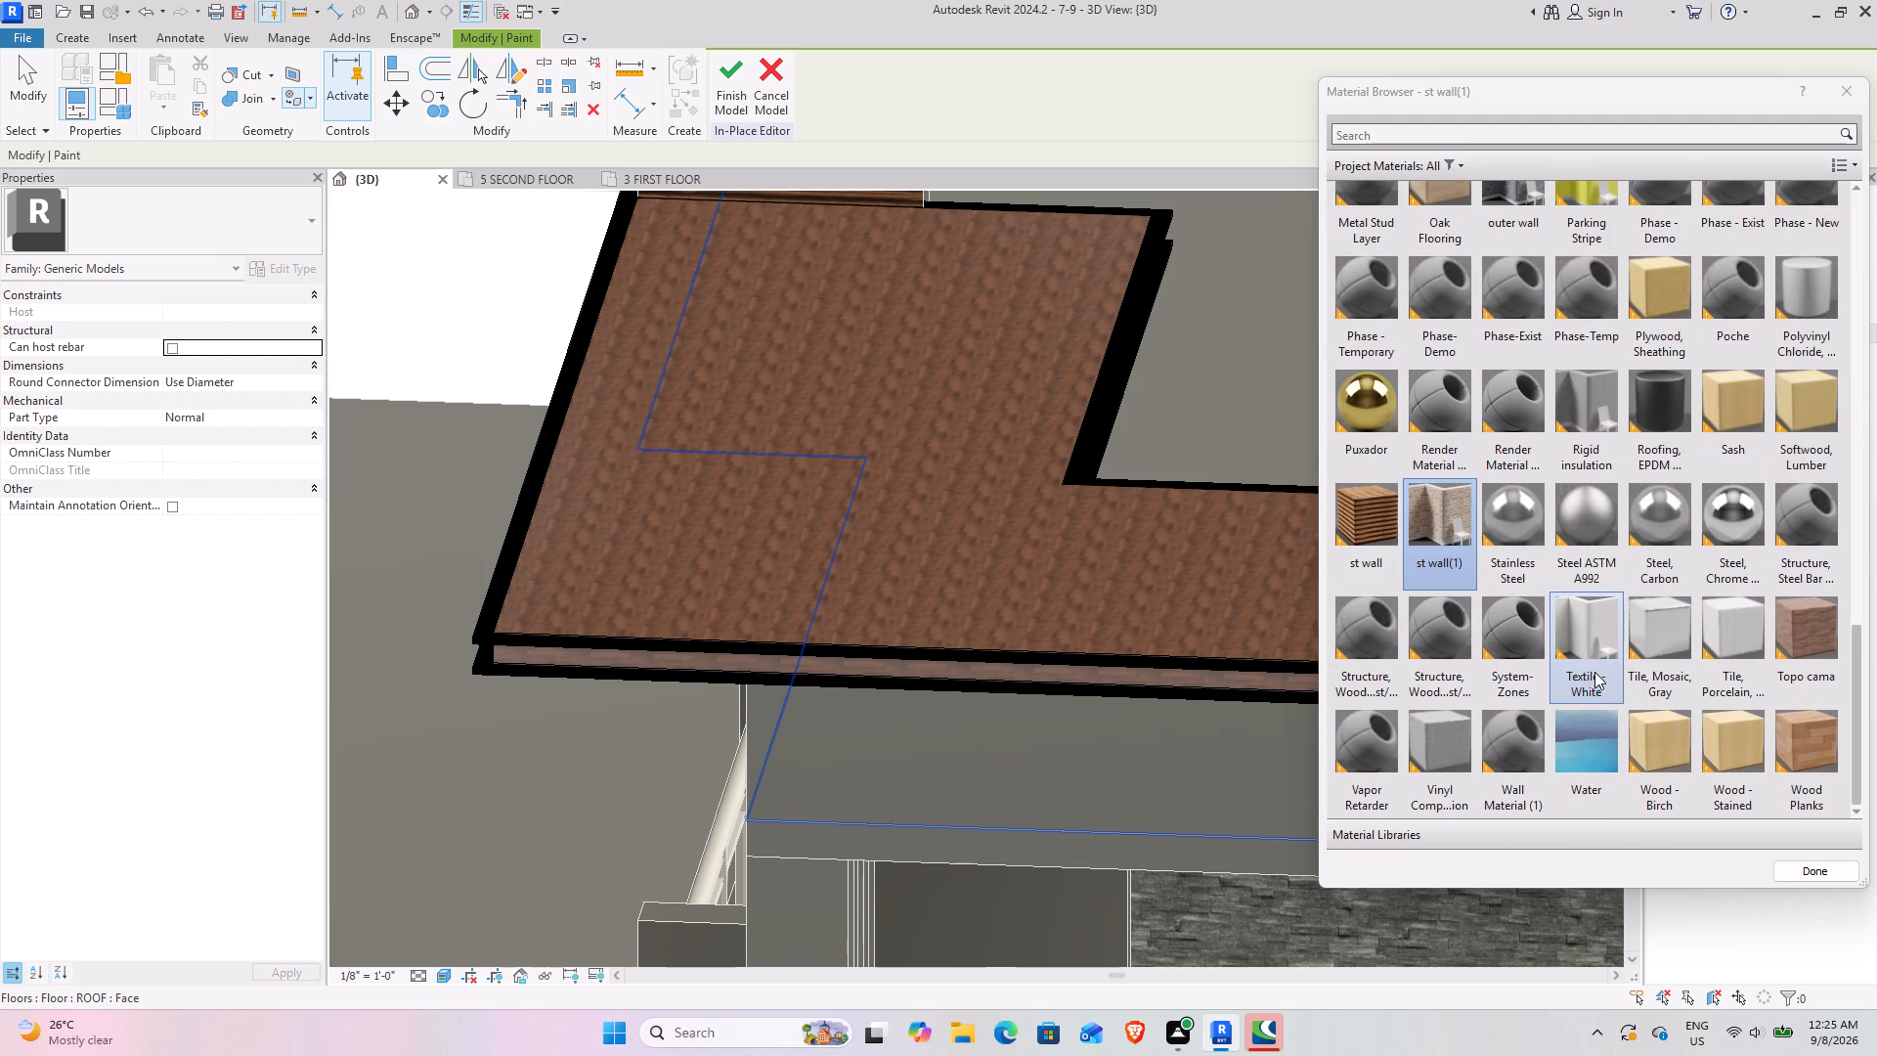
scroll(1594, 672, "down", 3)
left_click(1594, 672)
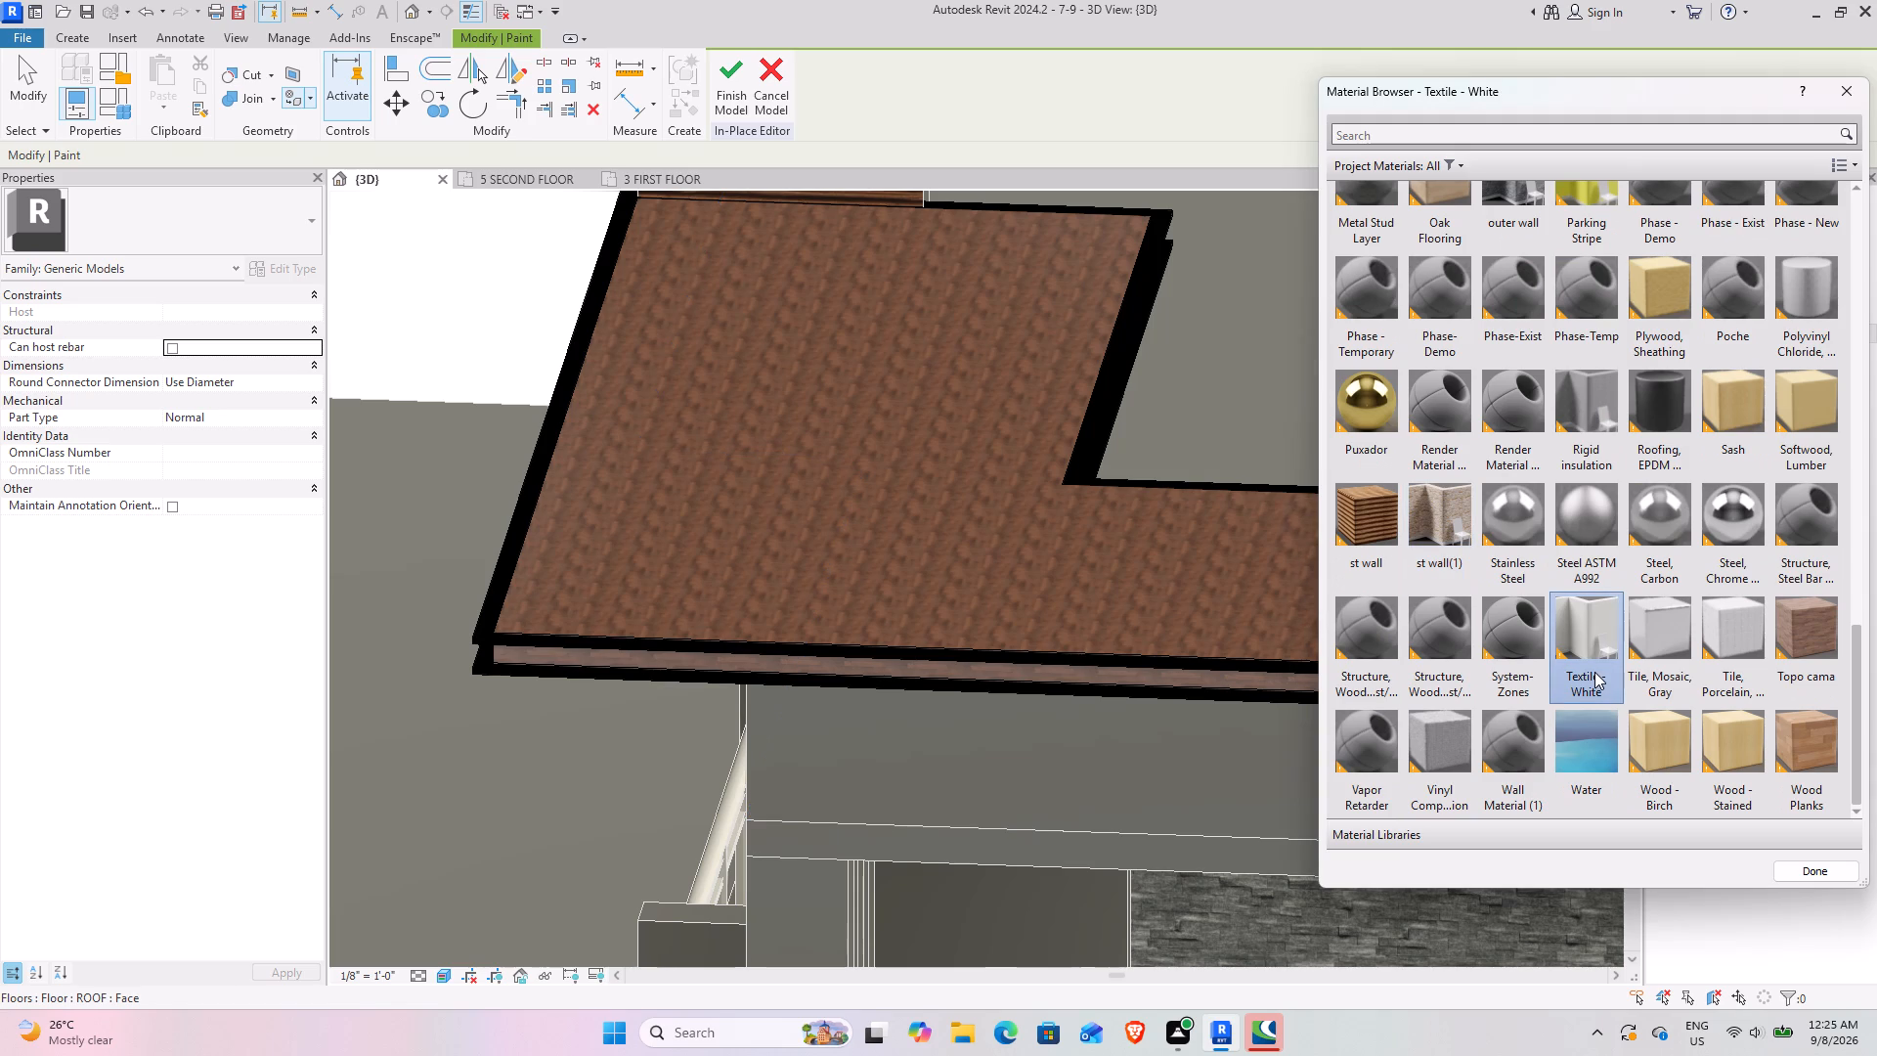
key("b")
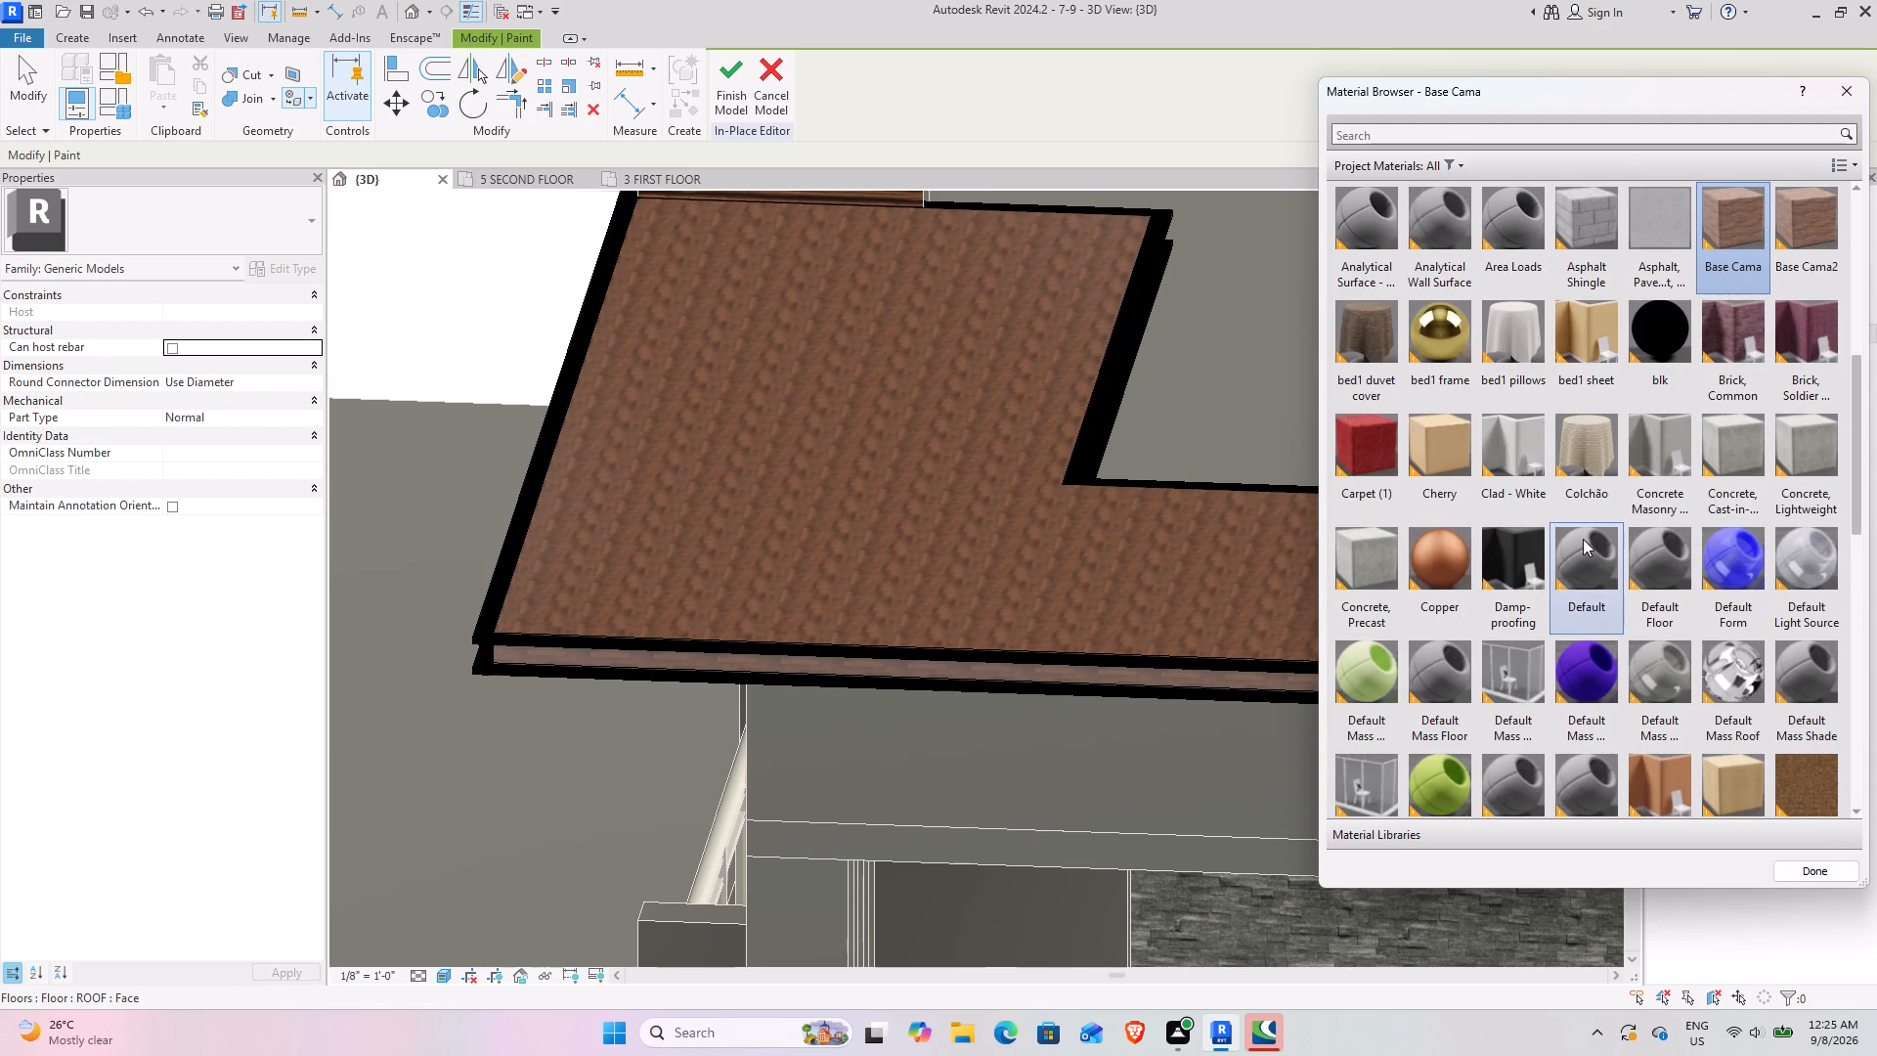
key("l")
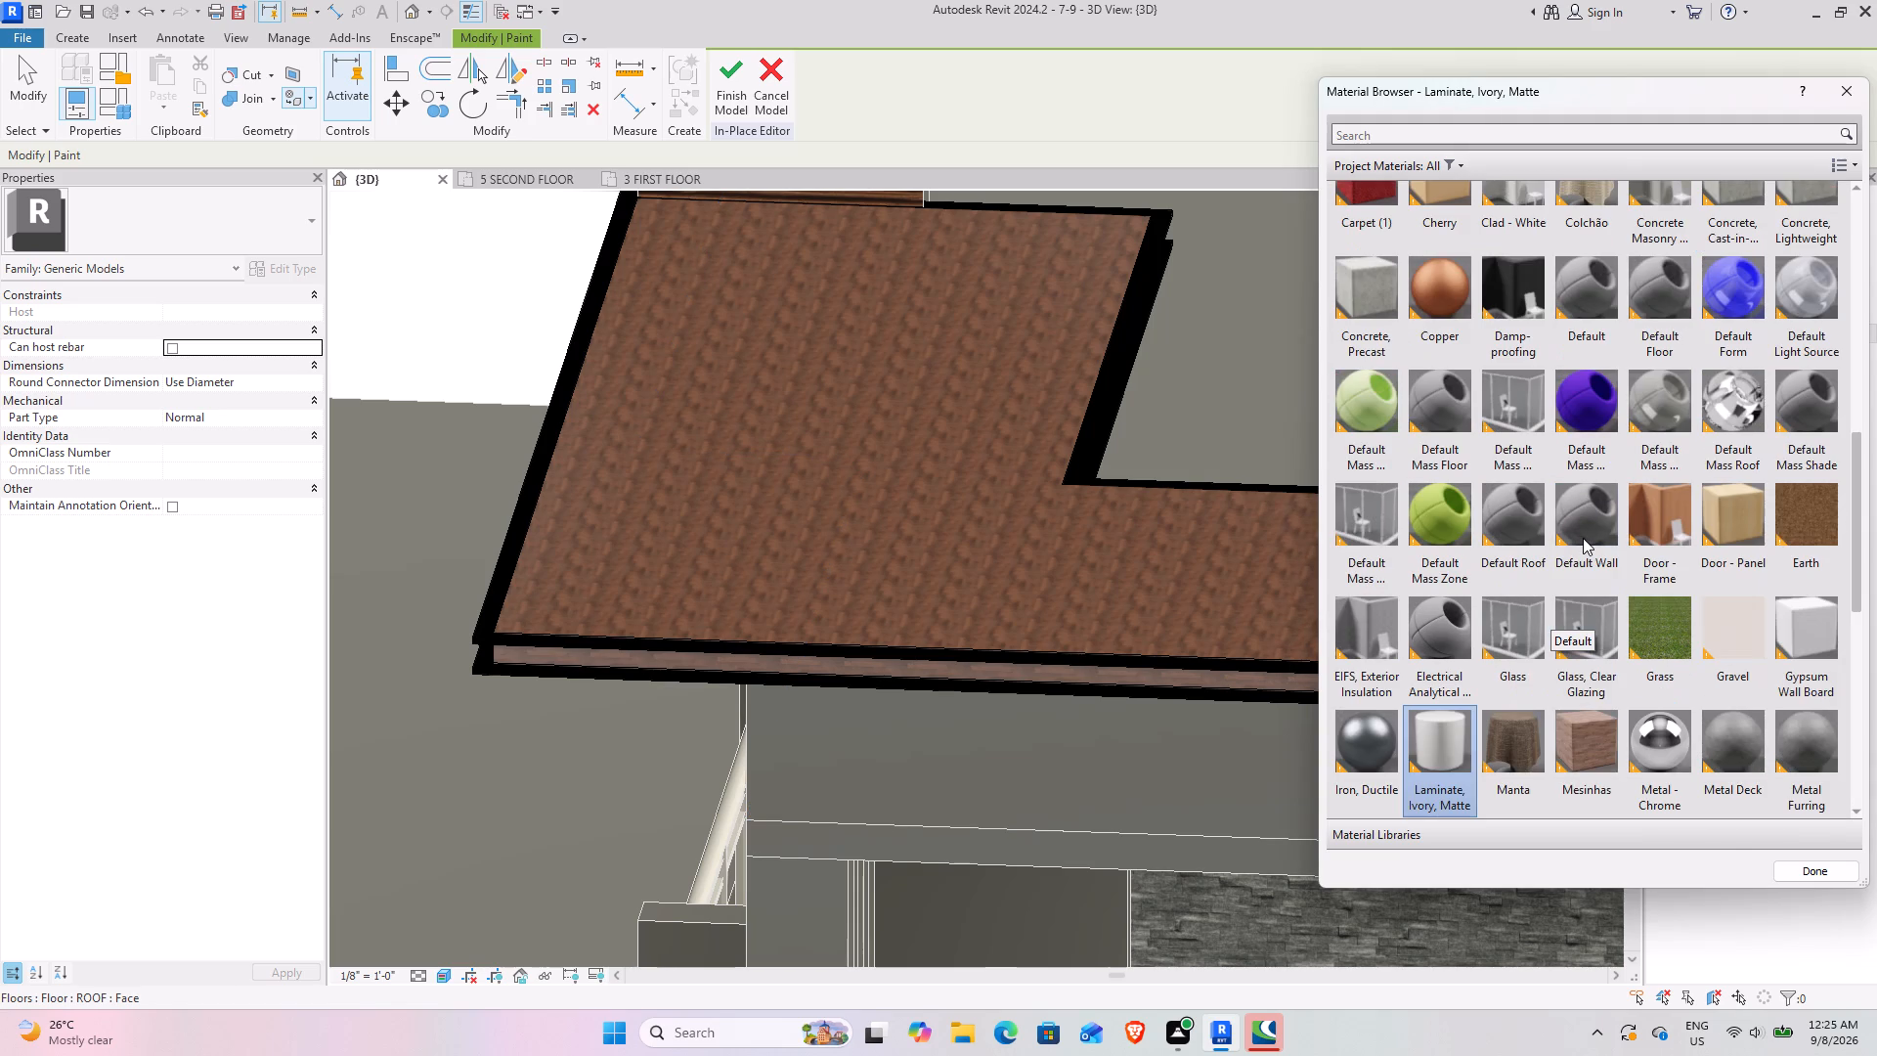
left_click(1387, 132)
type("blk")
left_click(1403, 273)
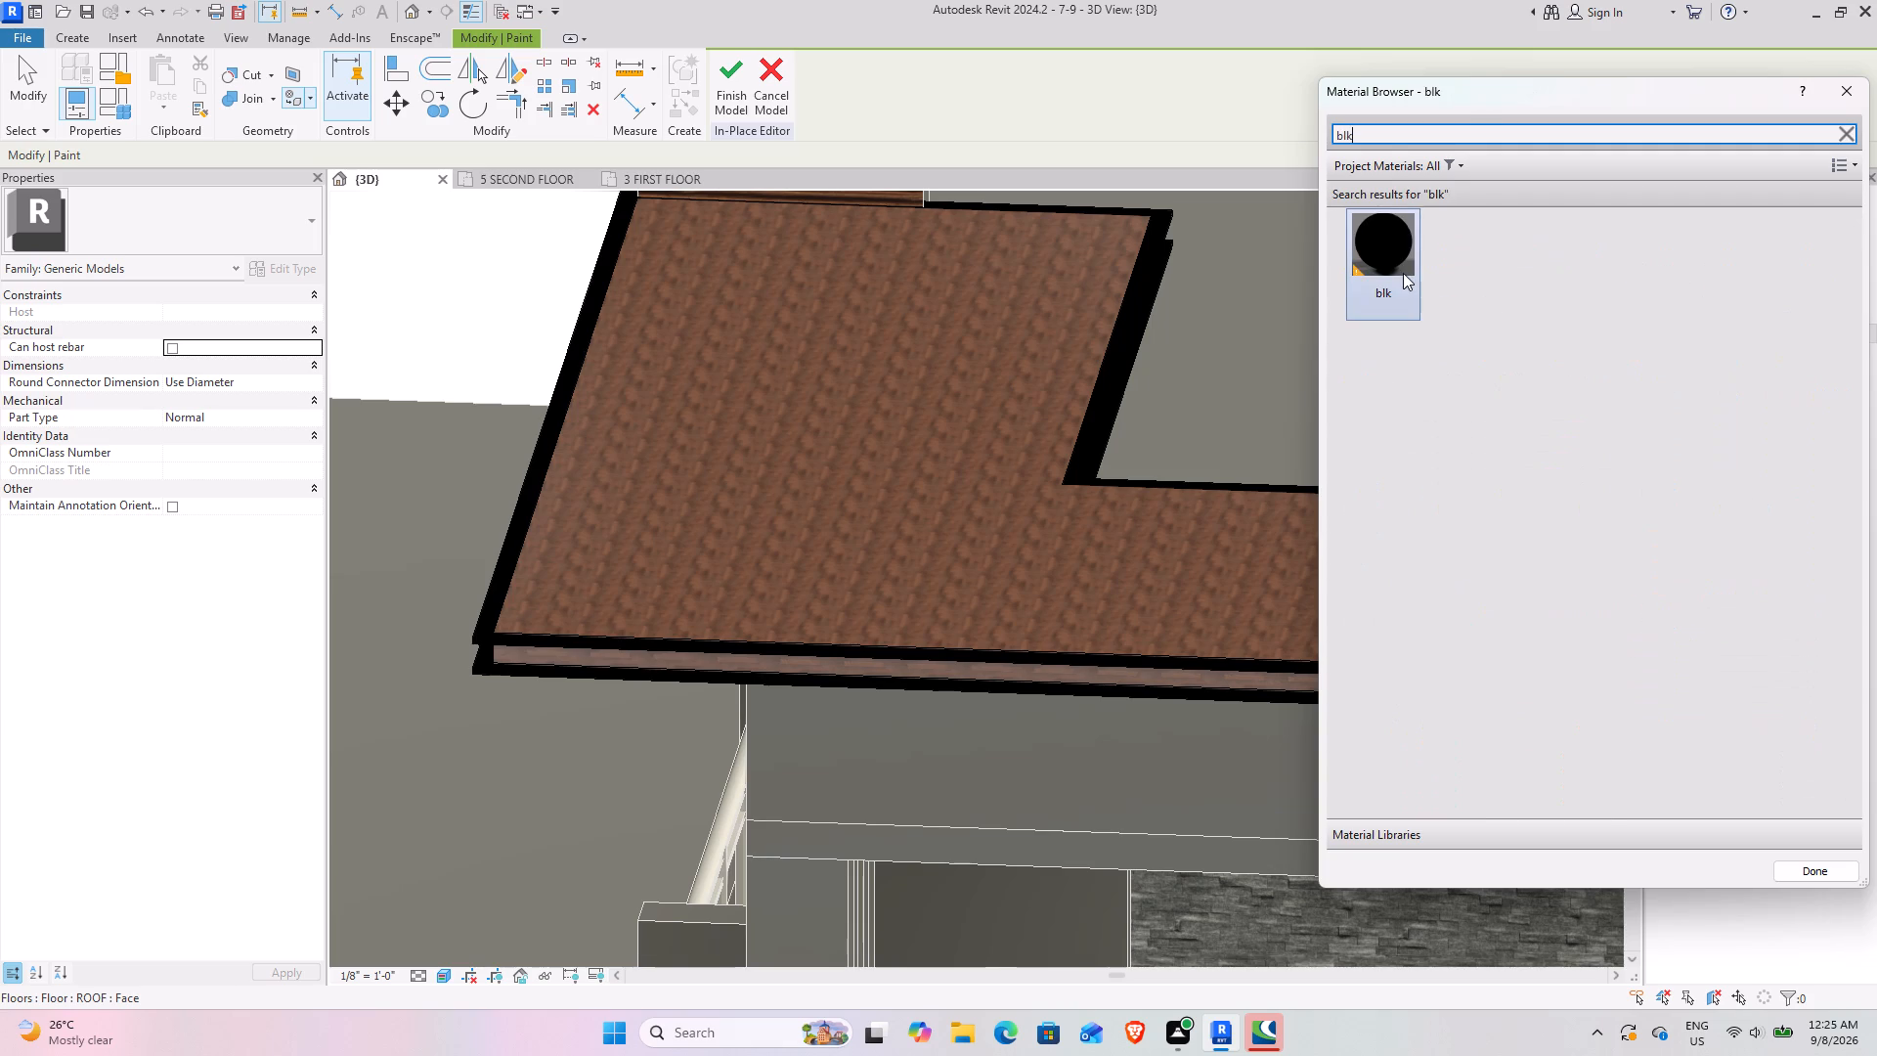
Paint the recessed wood faces between the trim bands on both sides of the projection's outer front corner with blk.
left_click(841, 668)
scroll(592, 774, "down", 4)
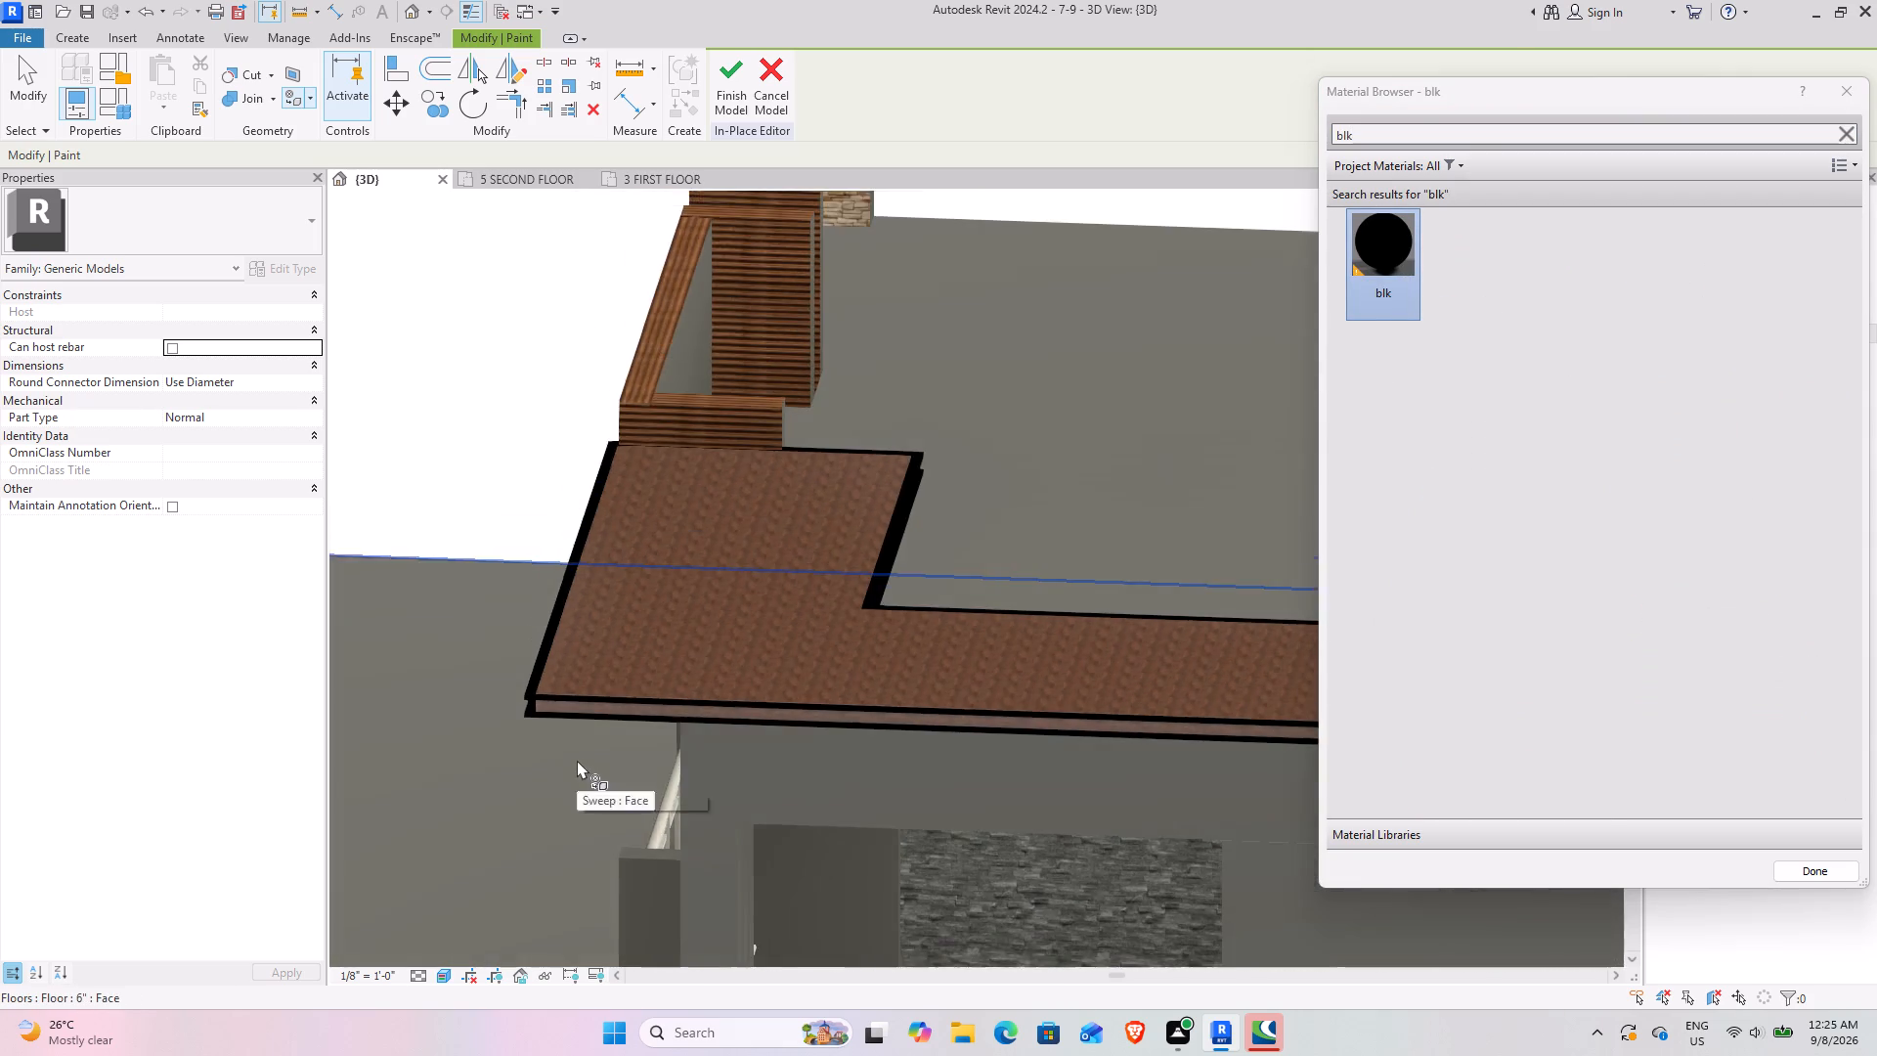
middle_click_drag(630, 719, 845, 594, "shift")
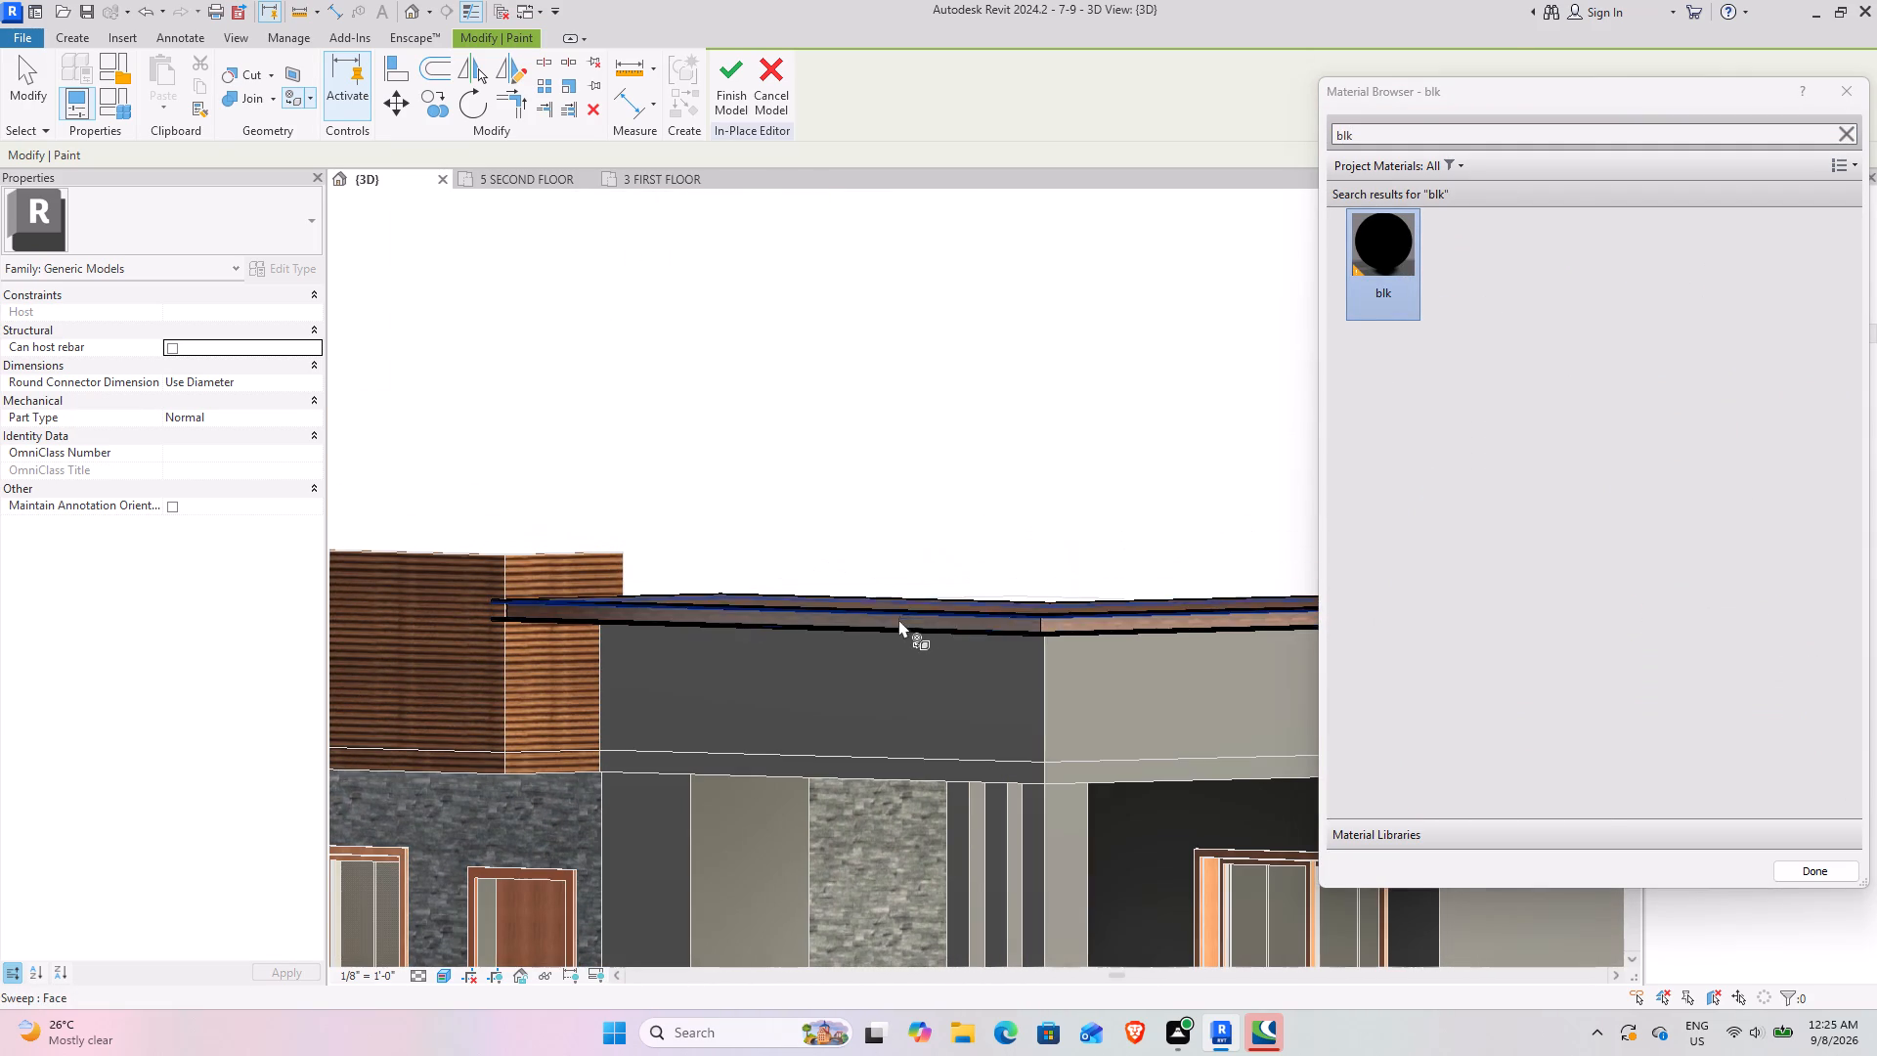
scroll(1020, 582, "up", 9)
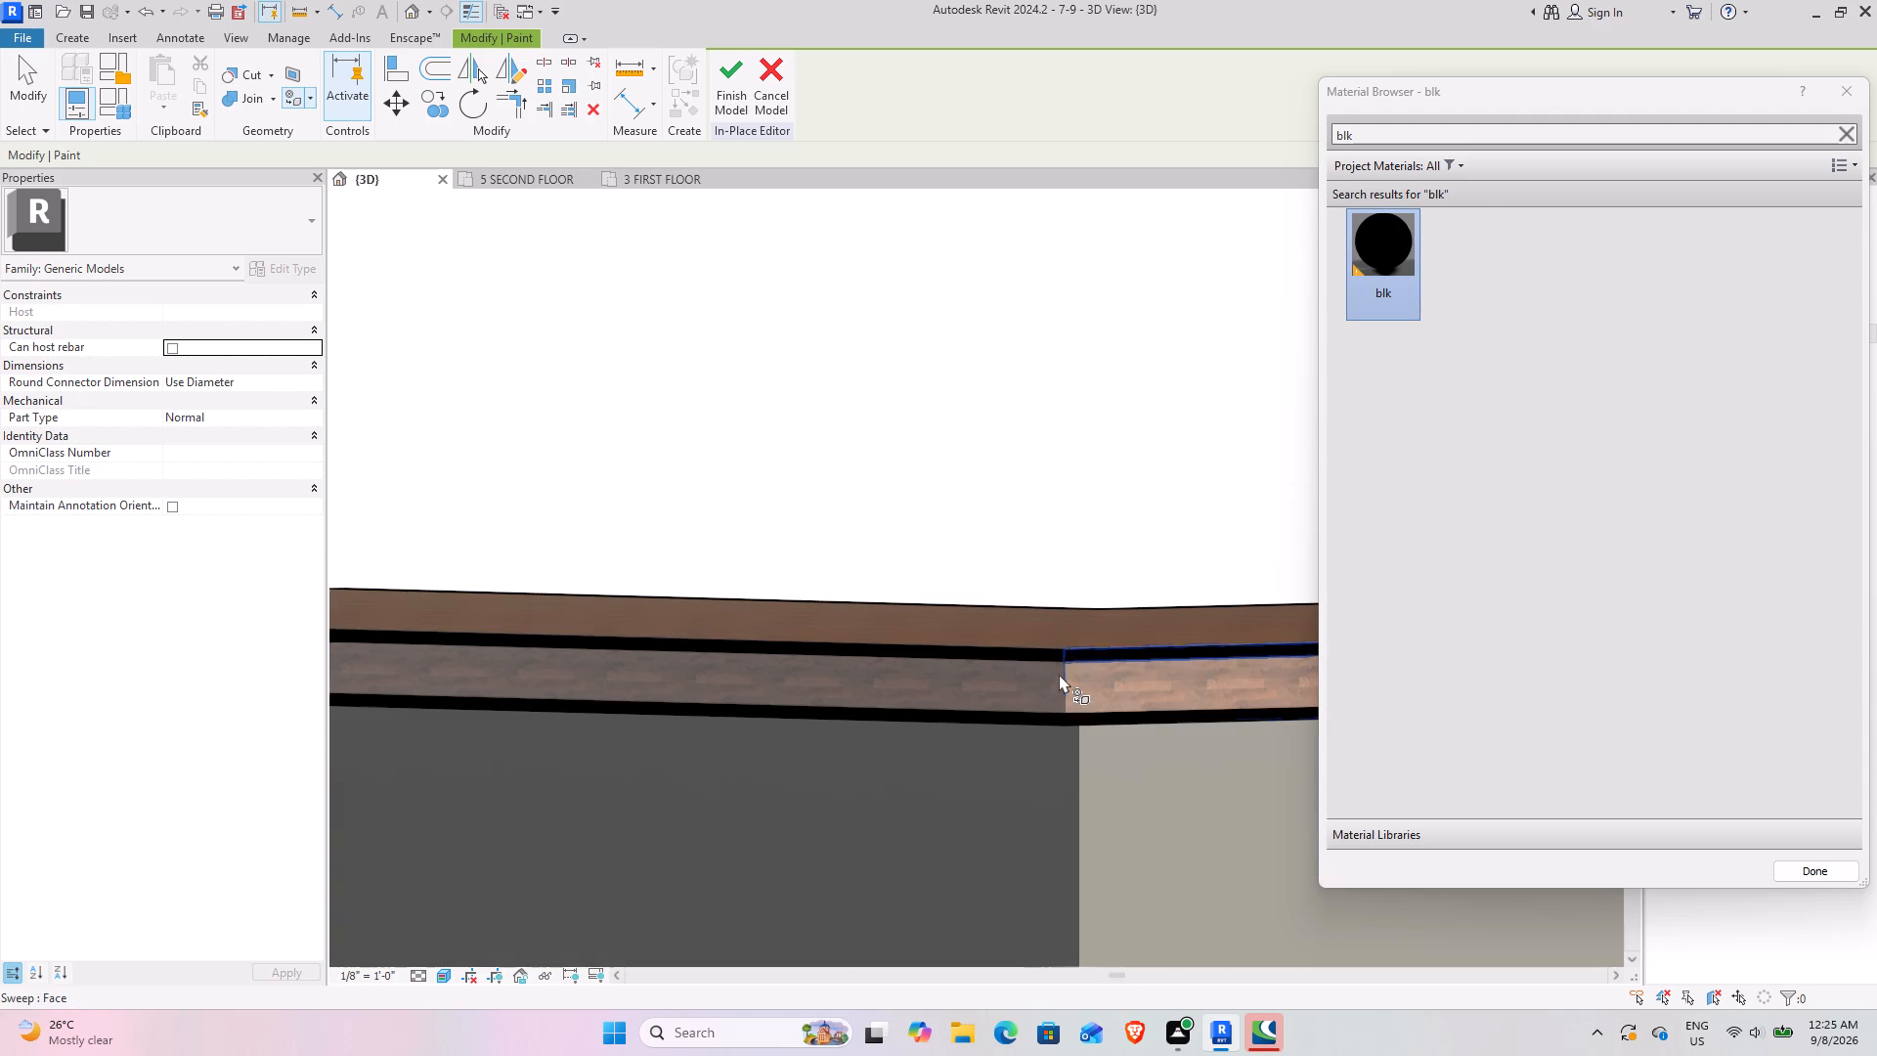
left_click(1057, 685)
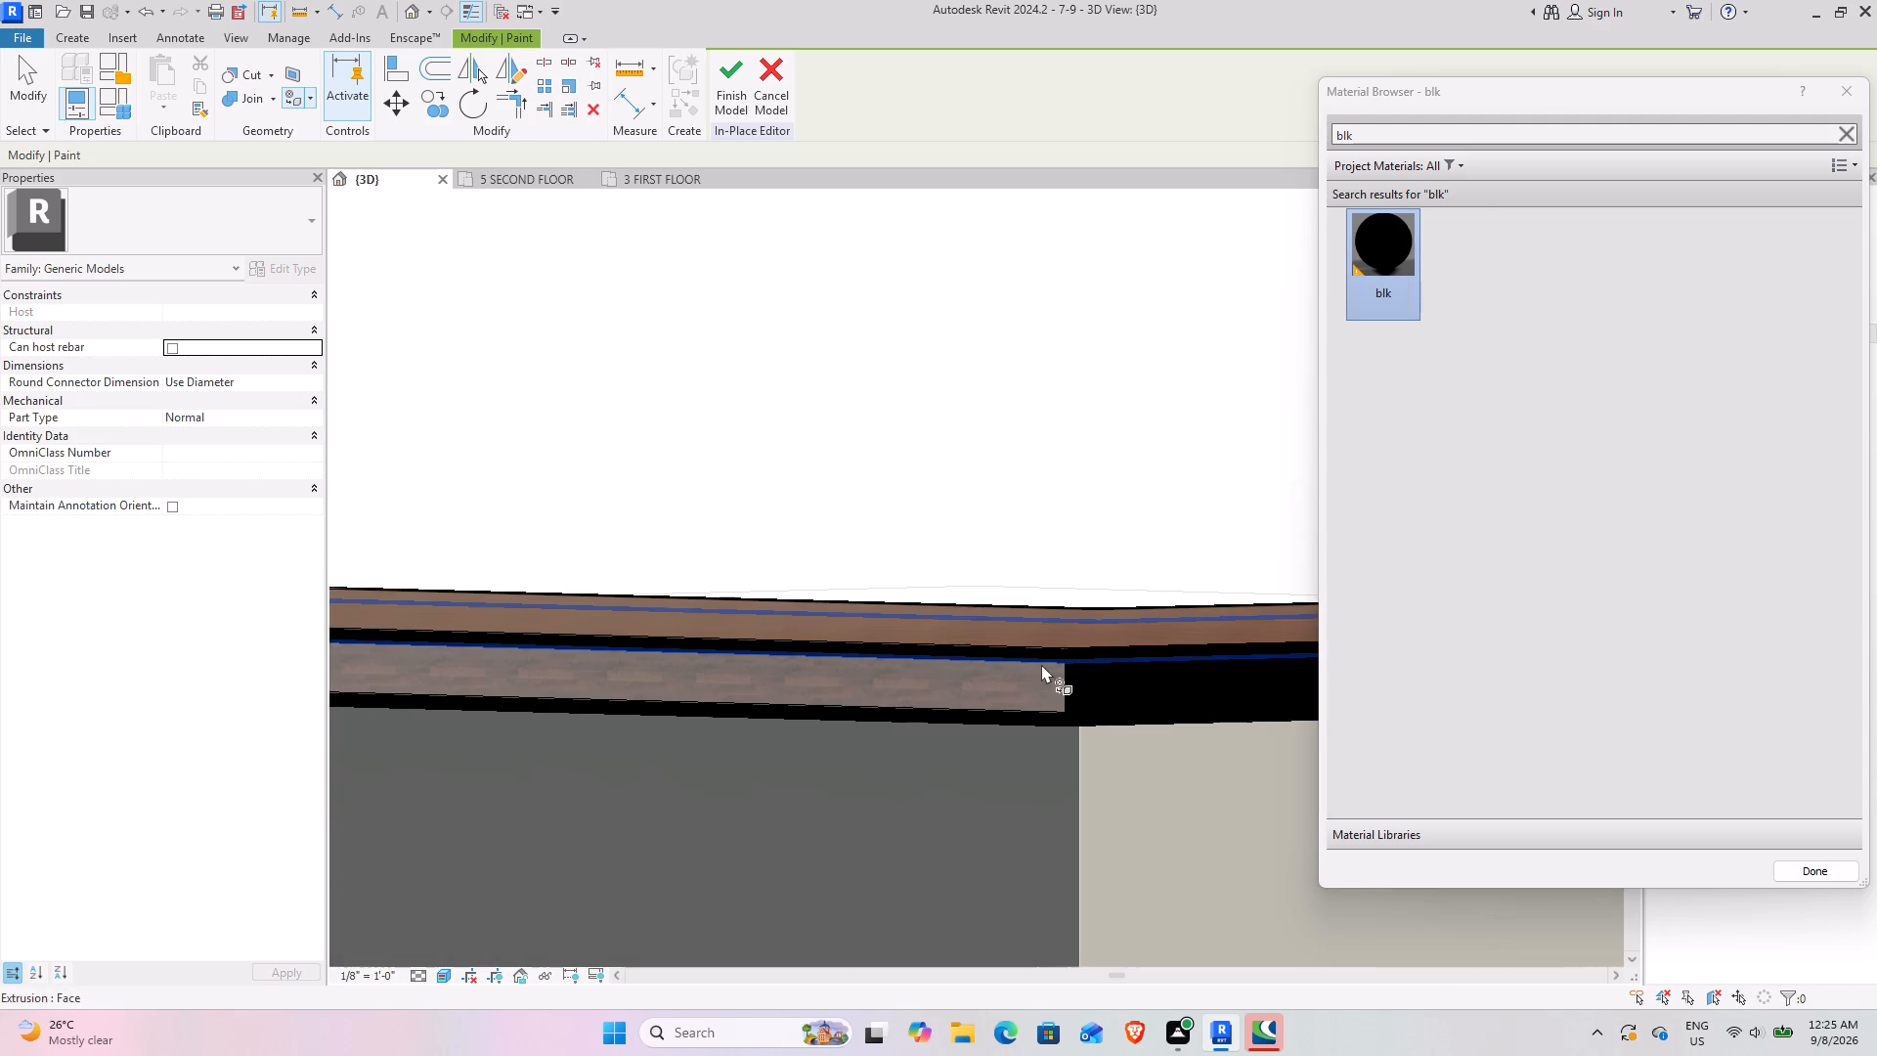
left_click(1045, 682)
Paint the section of the recessed face on the projection's short end nearest the L's inner side with blk.
scroll(984, 701, "down", 15)
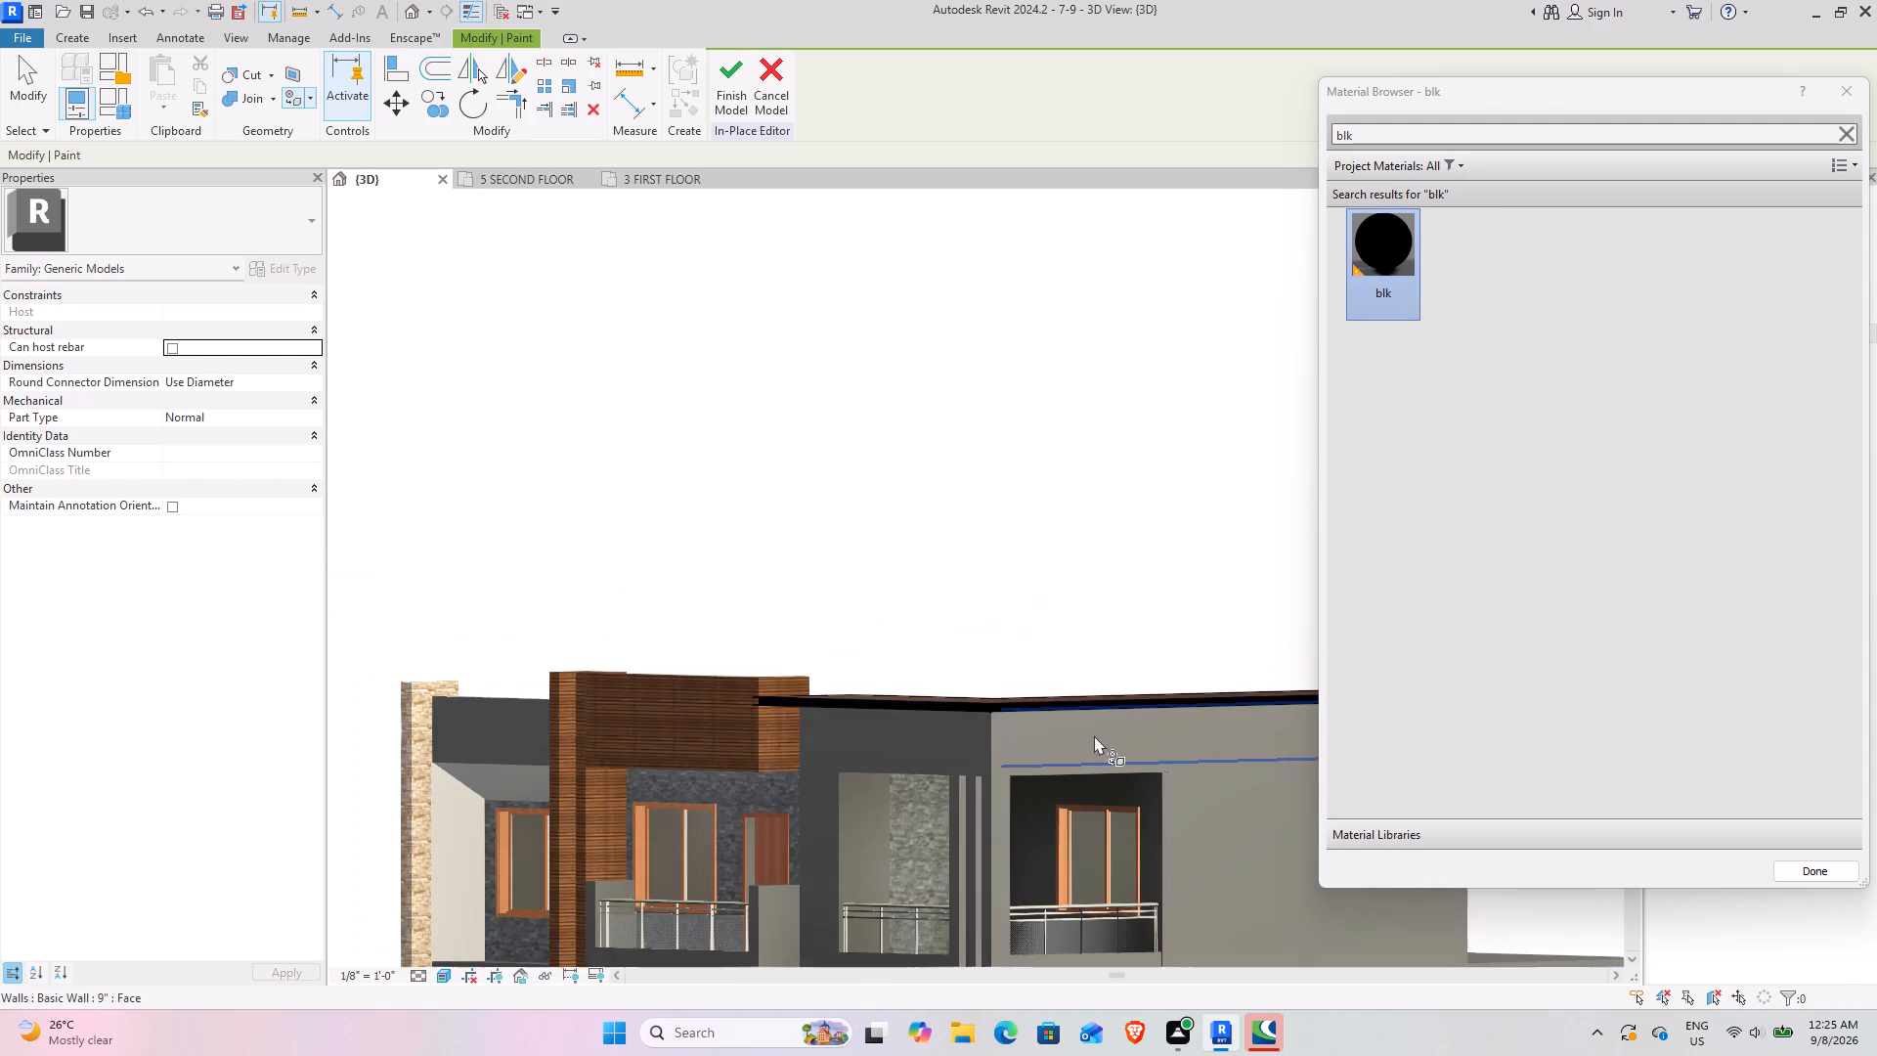
middle_click_drag(1090, 735, 719, 759, "shift")
middle_click_drag(1023, 766, 804, 739, "shift")
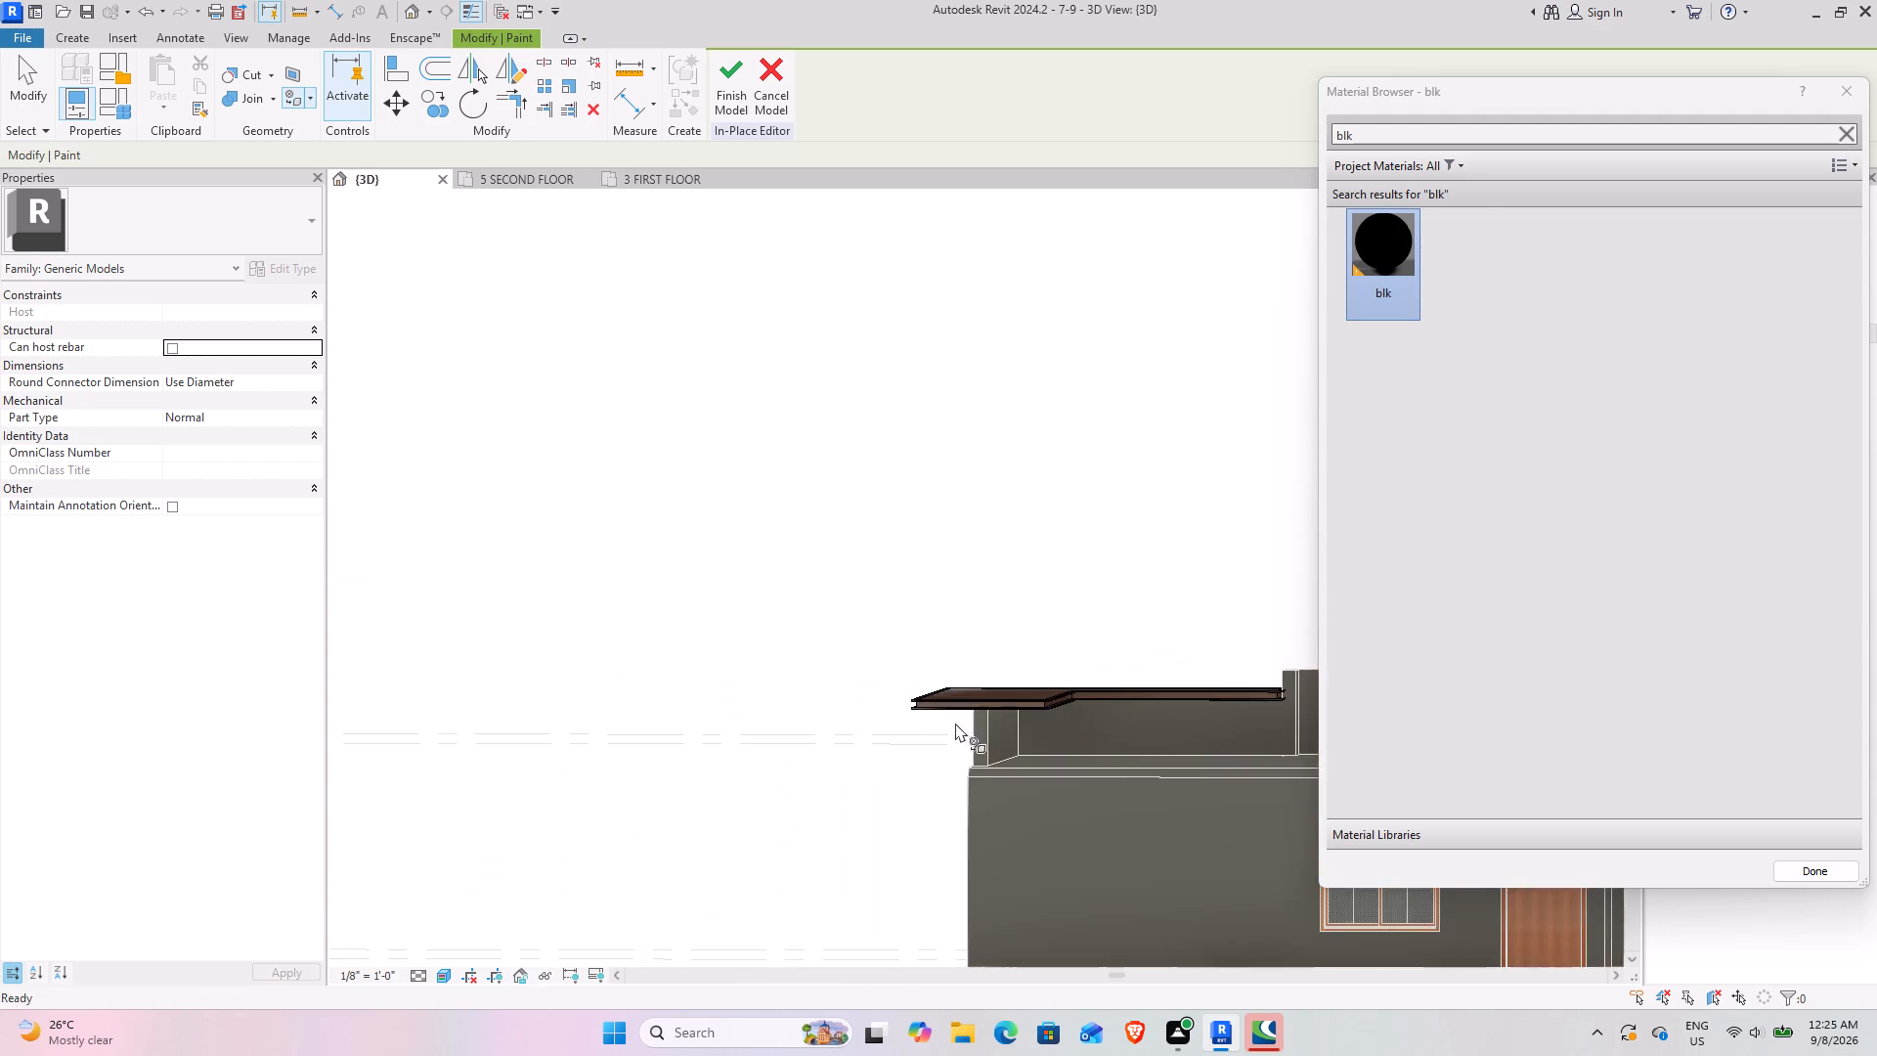
scroll(962, 679, "up", 9)
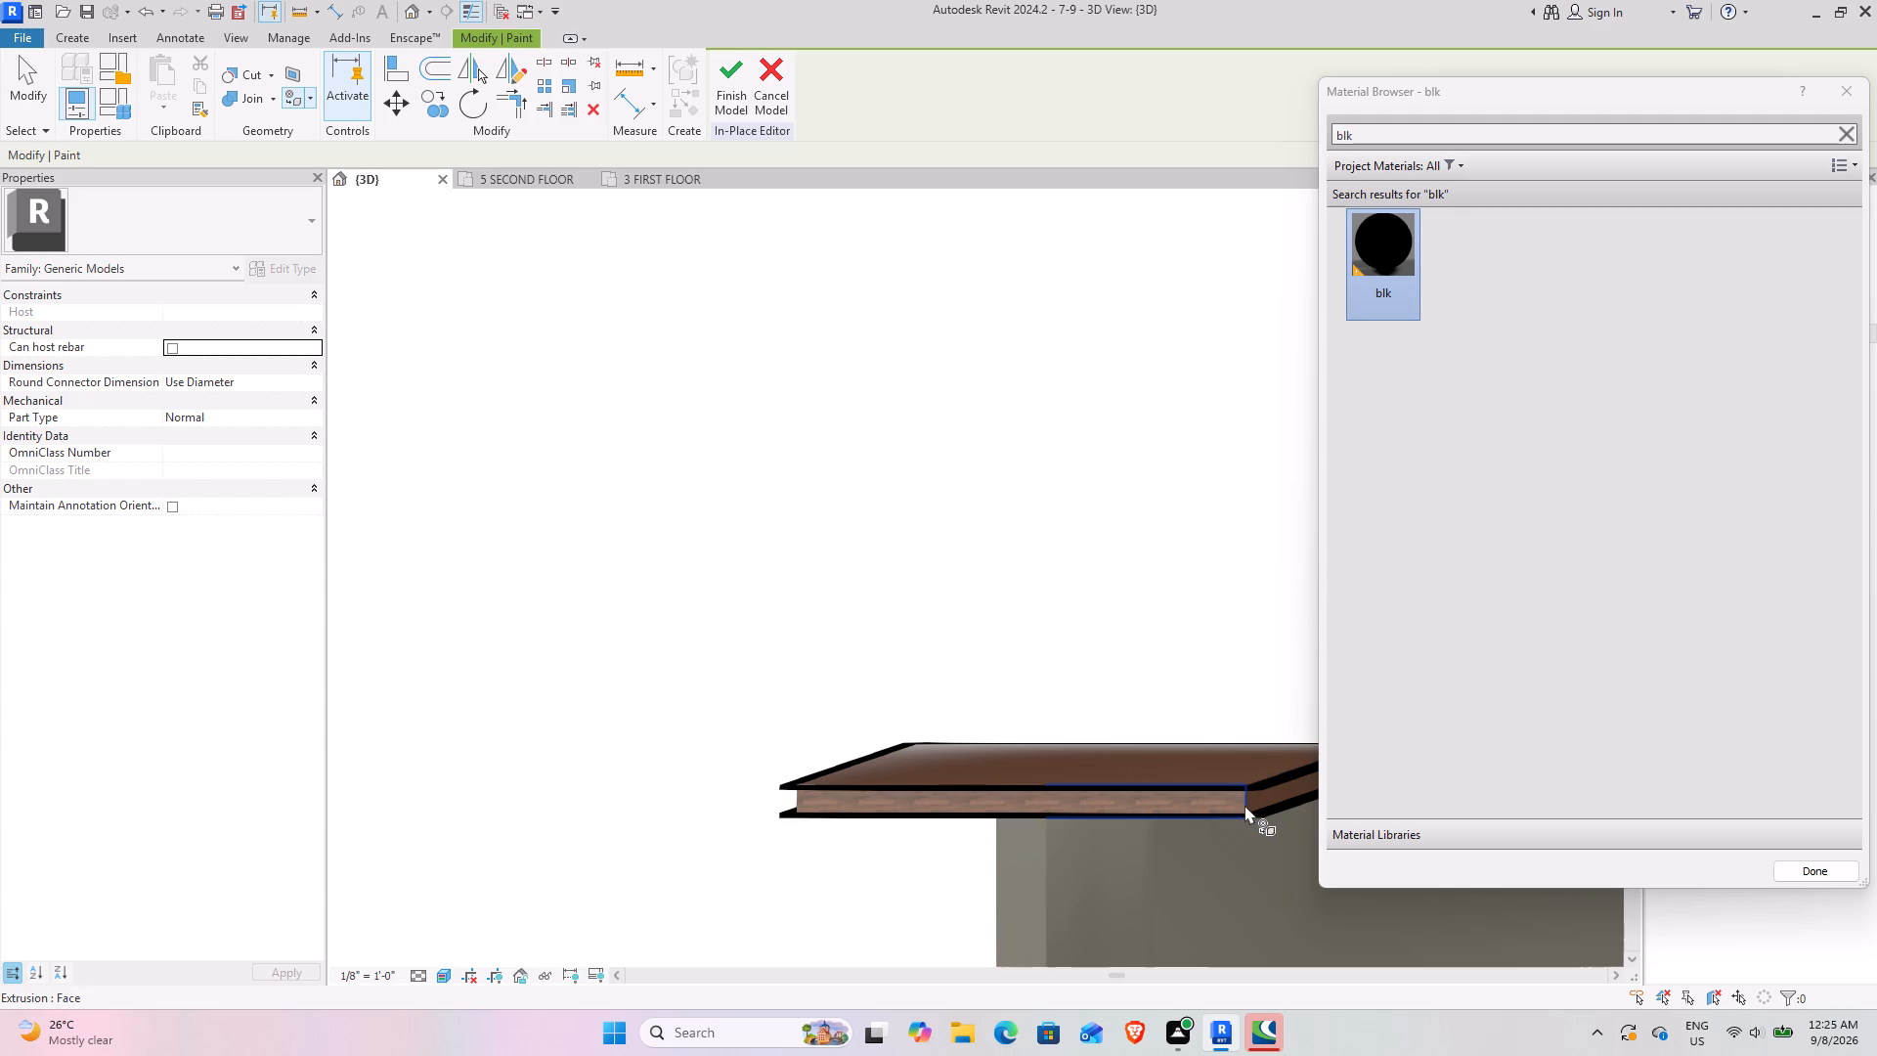
scroll(1237, 797, "up", 4)
left_click(1244, 801)
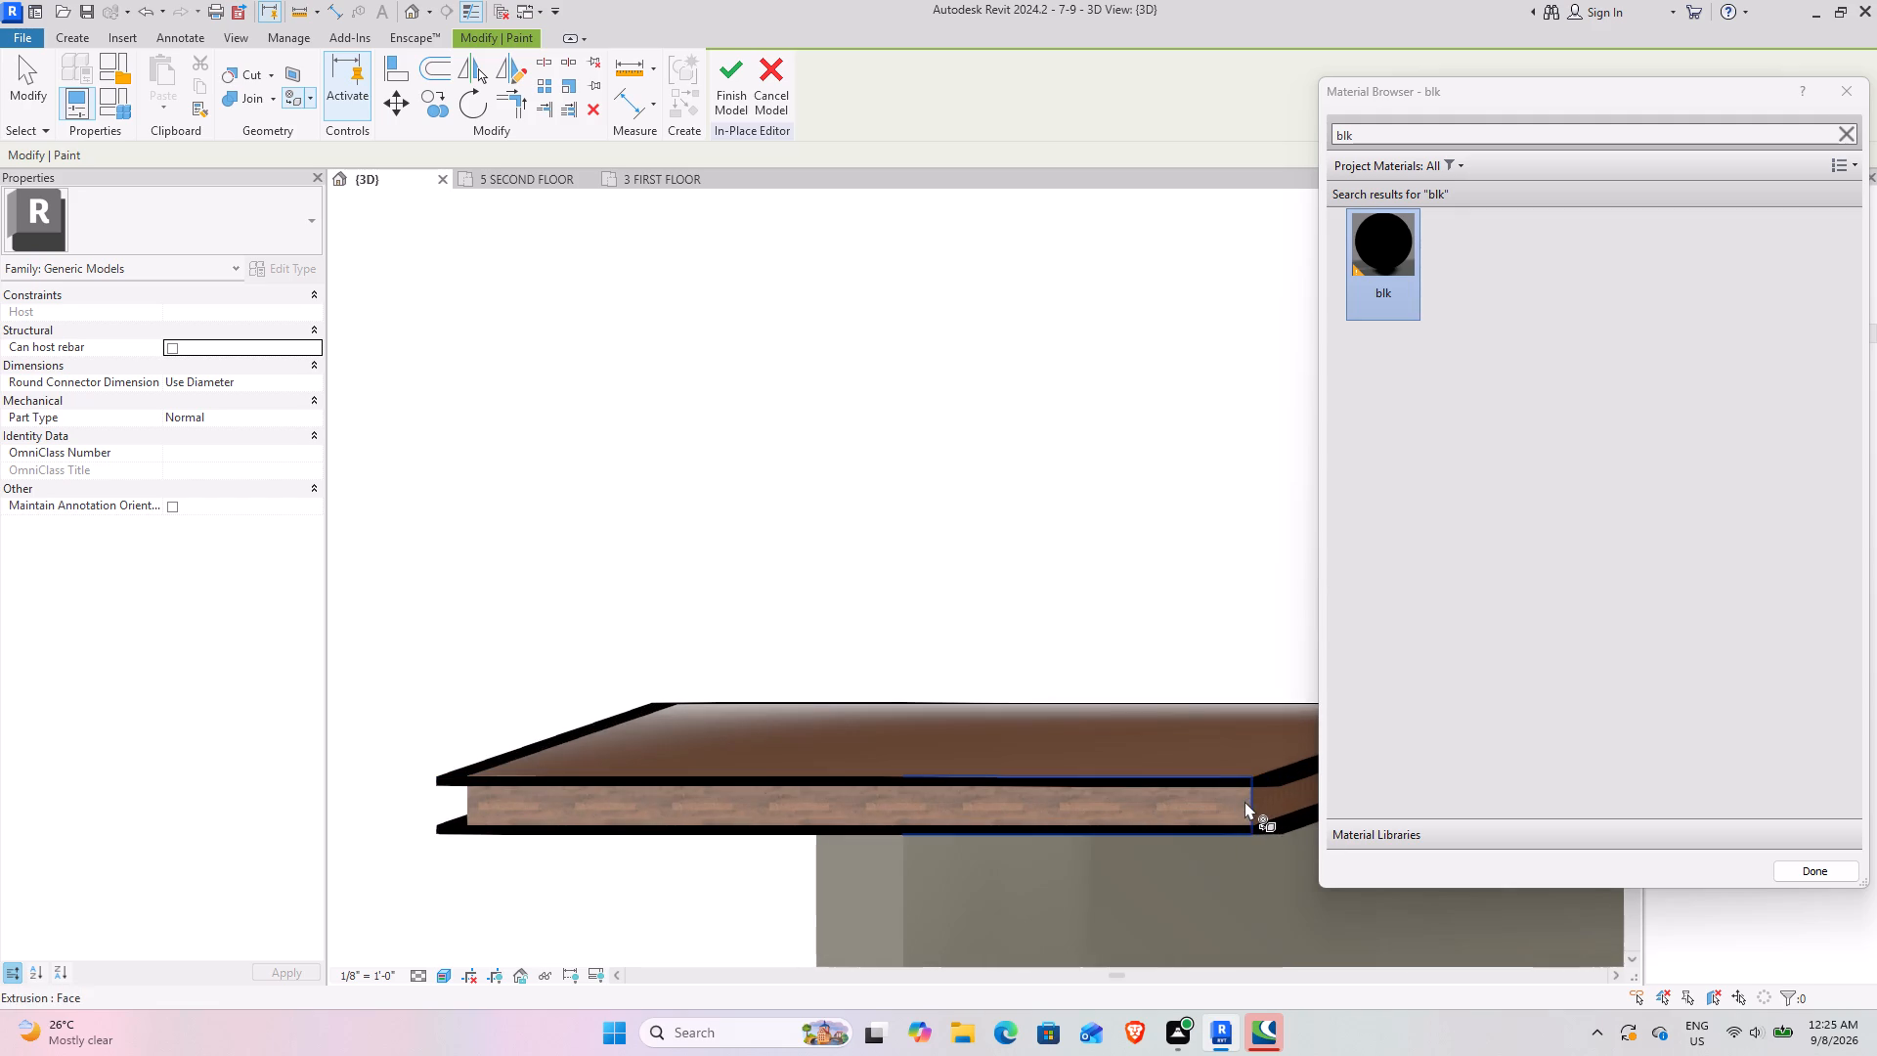
left_click(1260, 803)
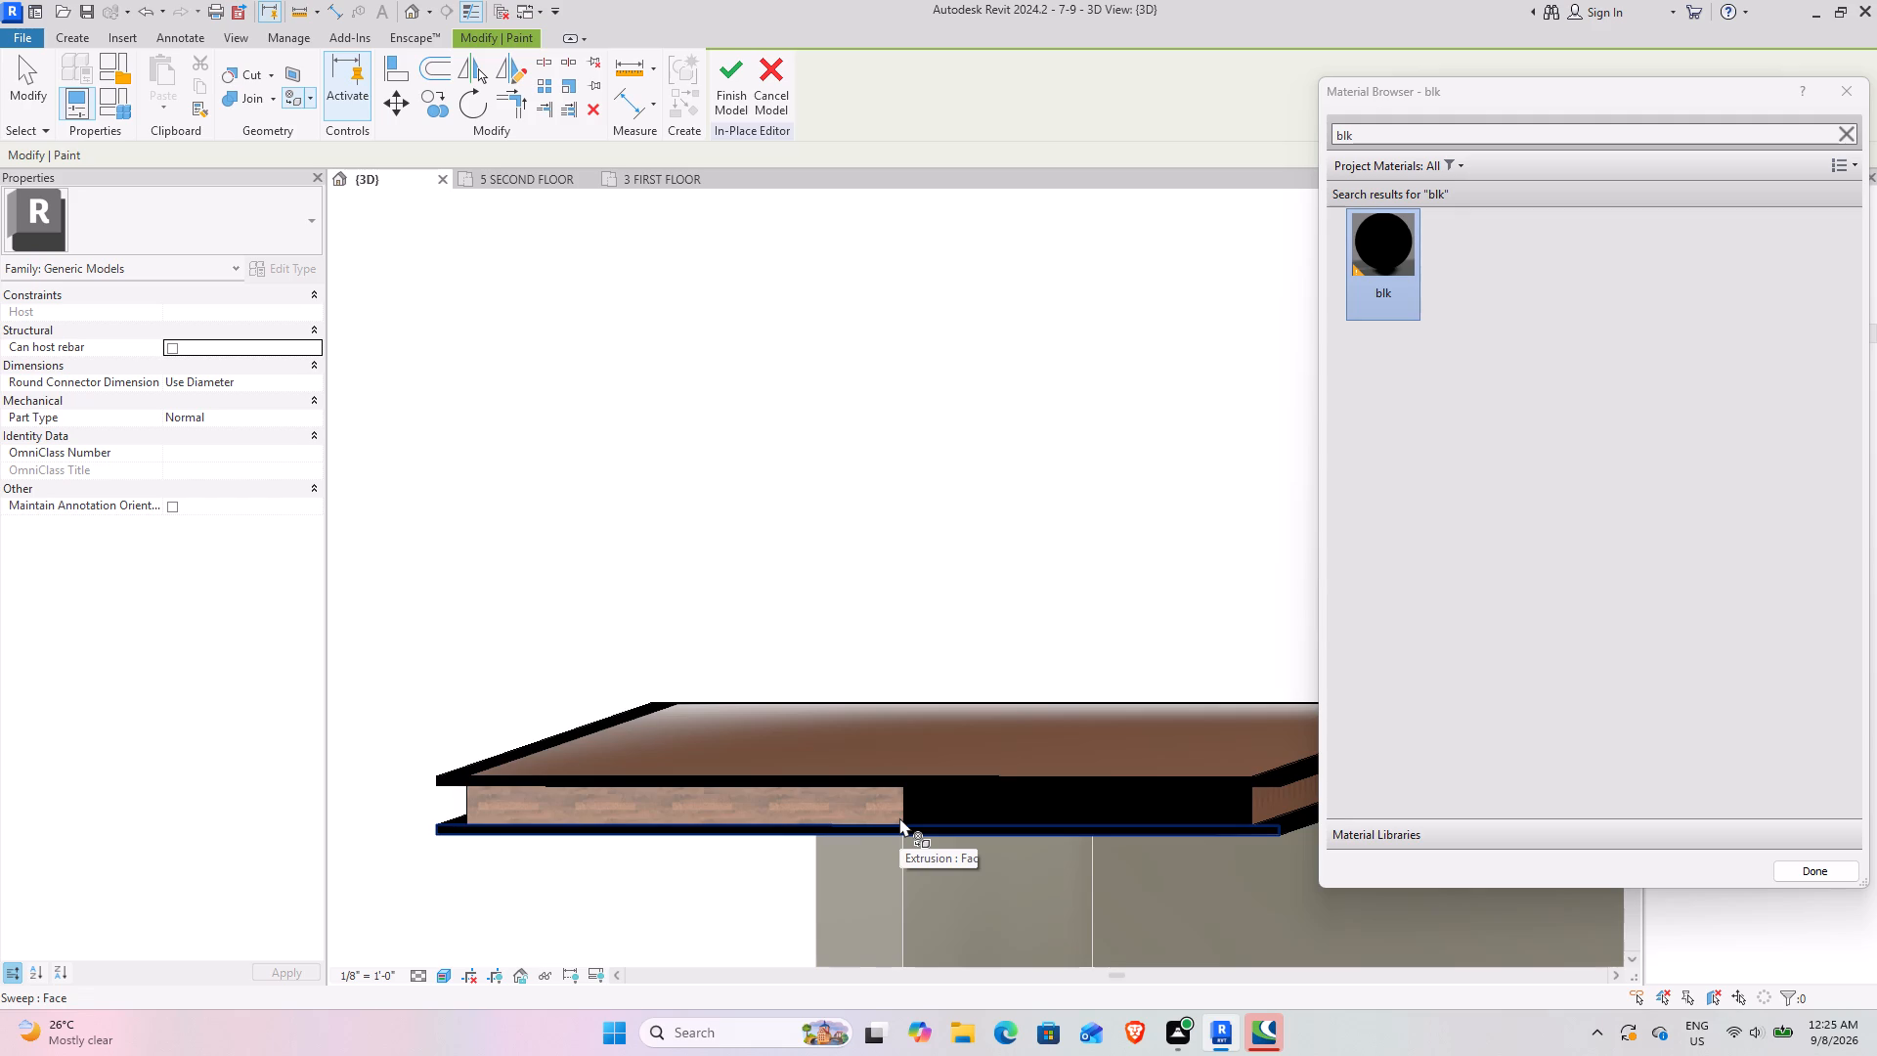
Paint the remaining outer section of the recessed face on the projection's short end with blk.
key("Tab")
key("Tab")
key("Tab")
key("Tab")
key("Tab")
key("Tab")
key("Tab")
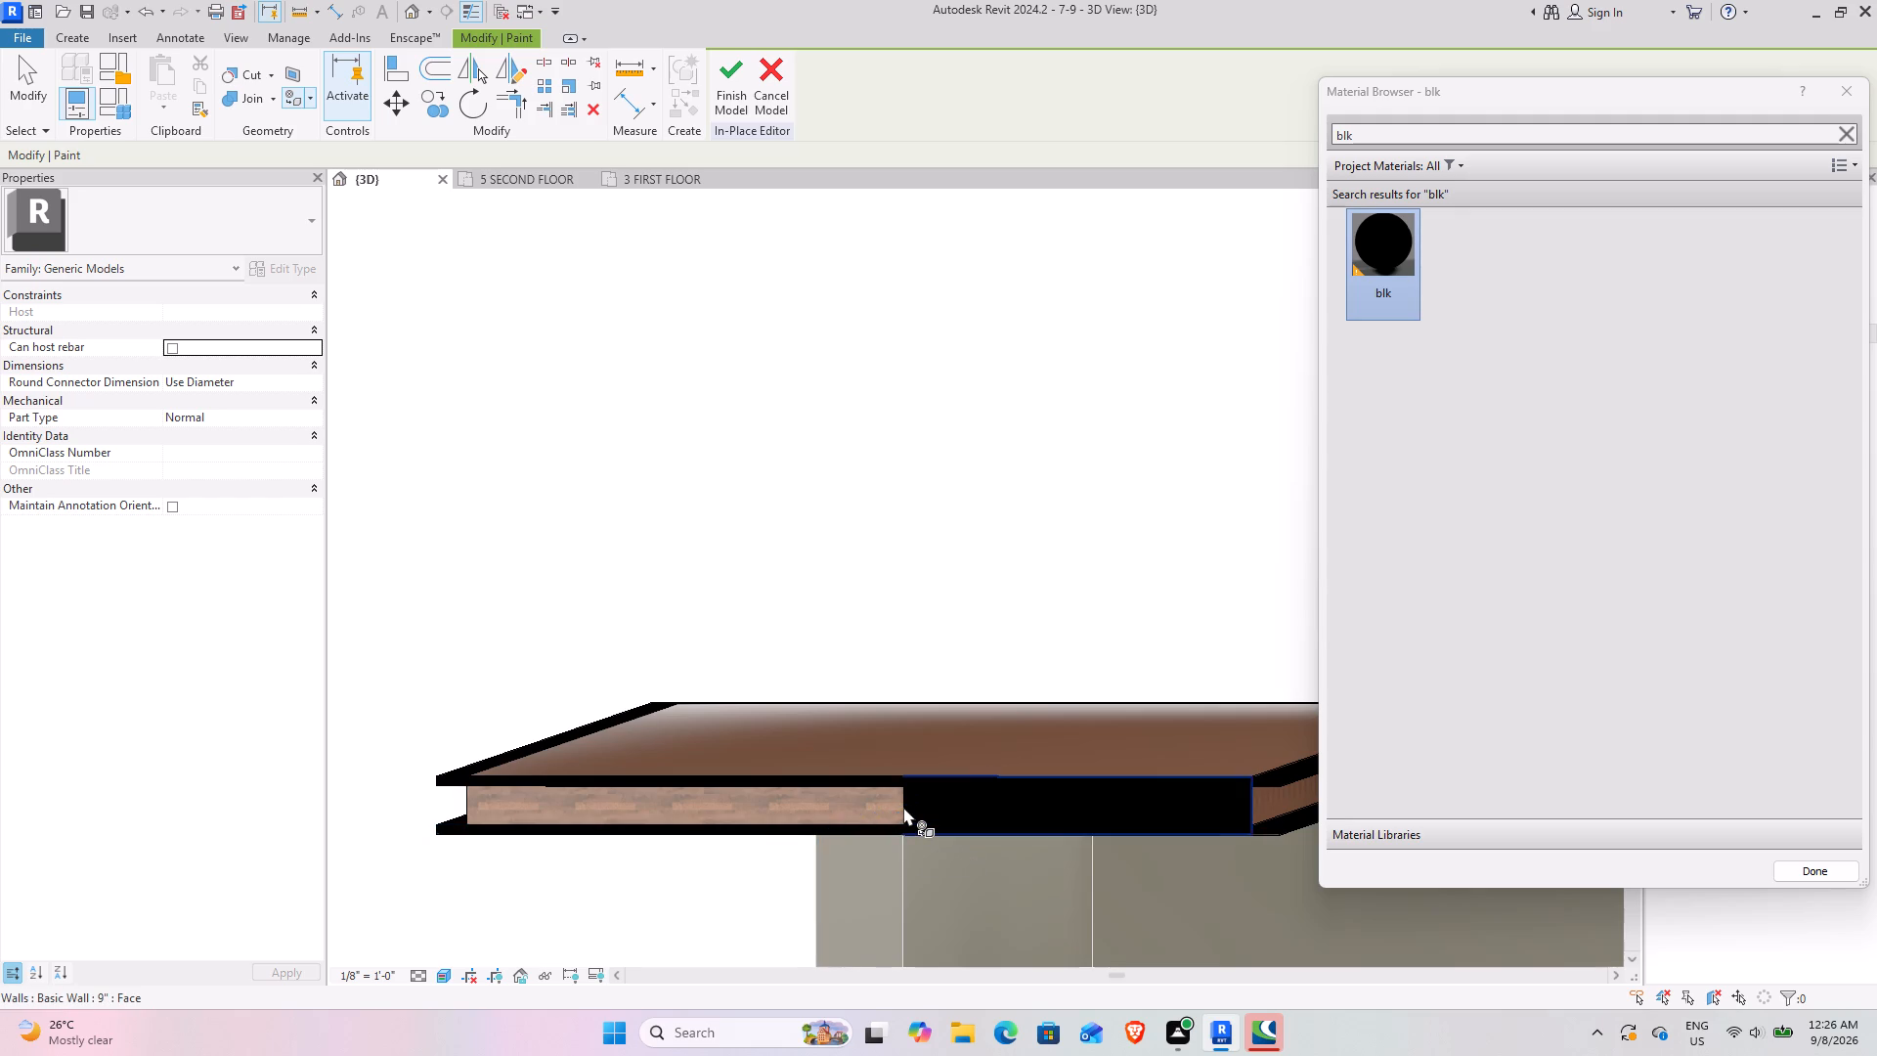
key("Tab")
key("Tab")
key("Tab")
key("Tab")
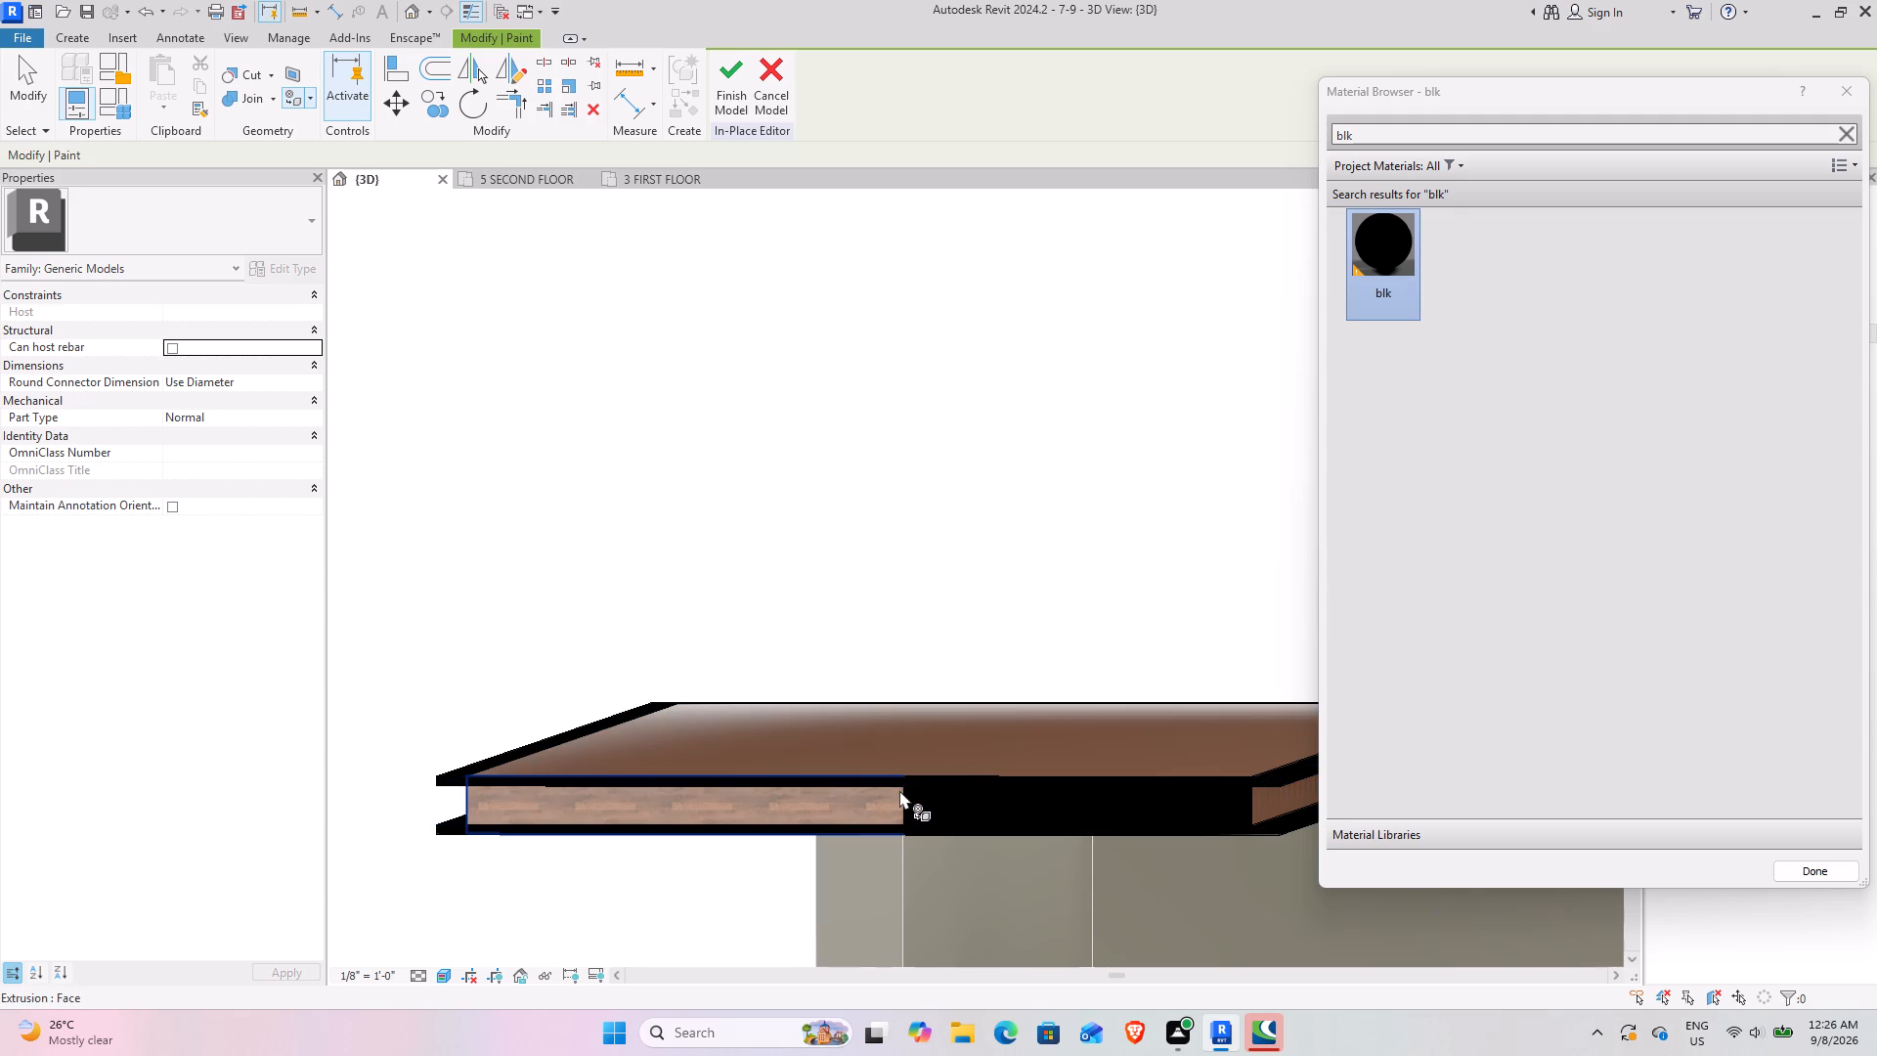
left_click(899, 790)
scroll(910, 826, "down", 5)
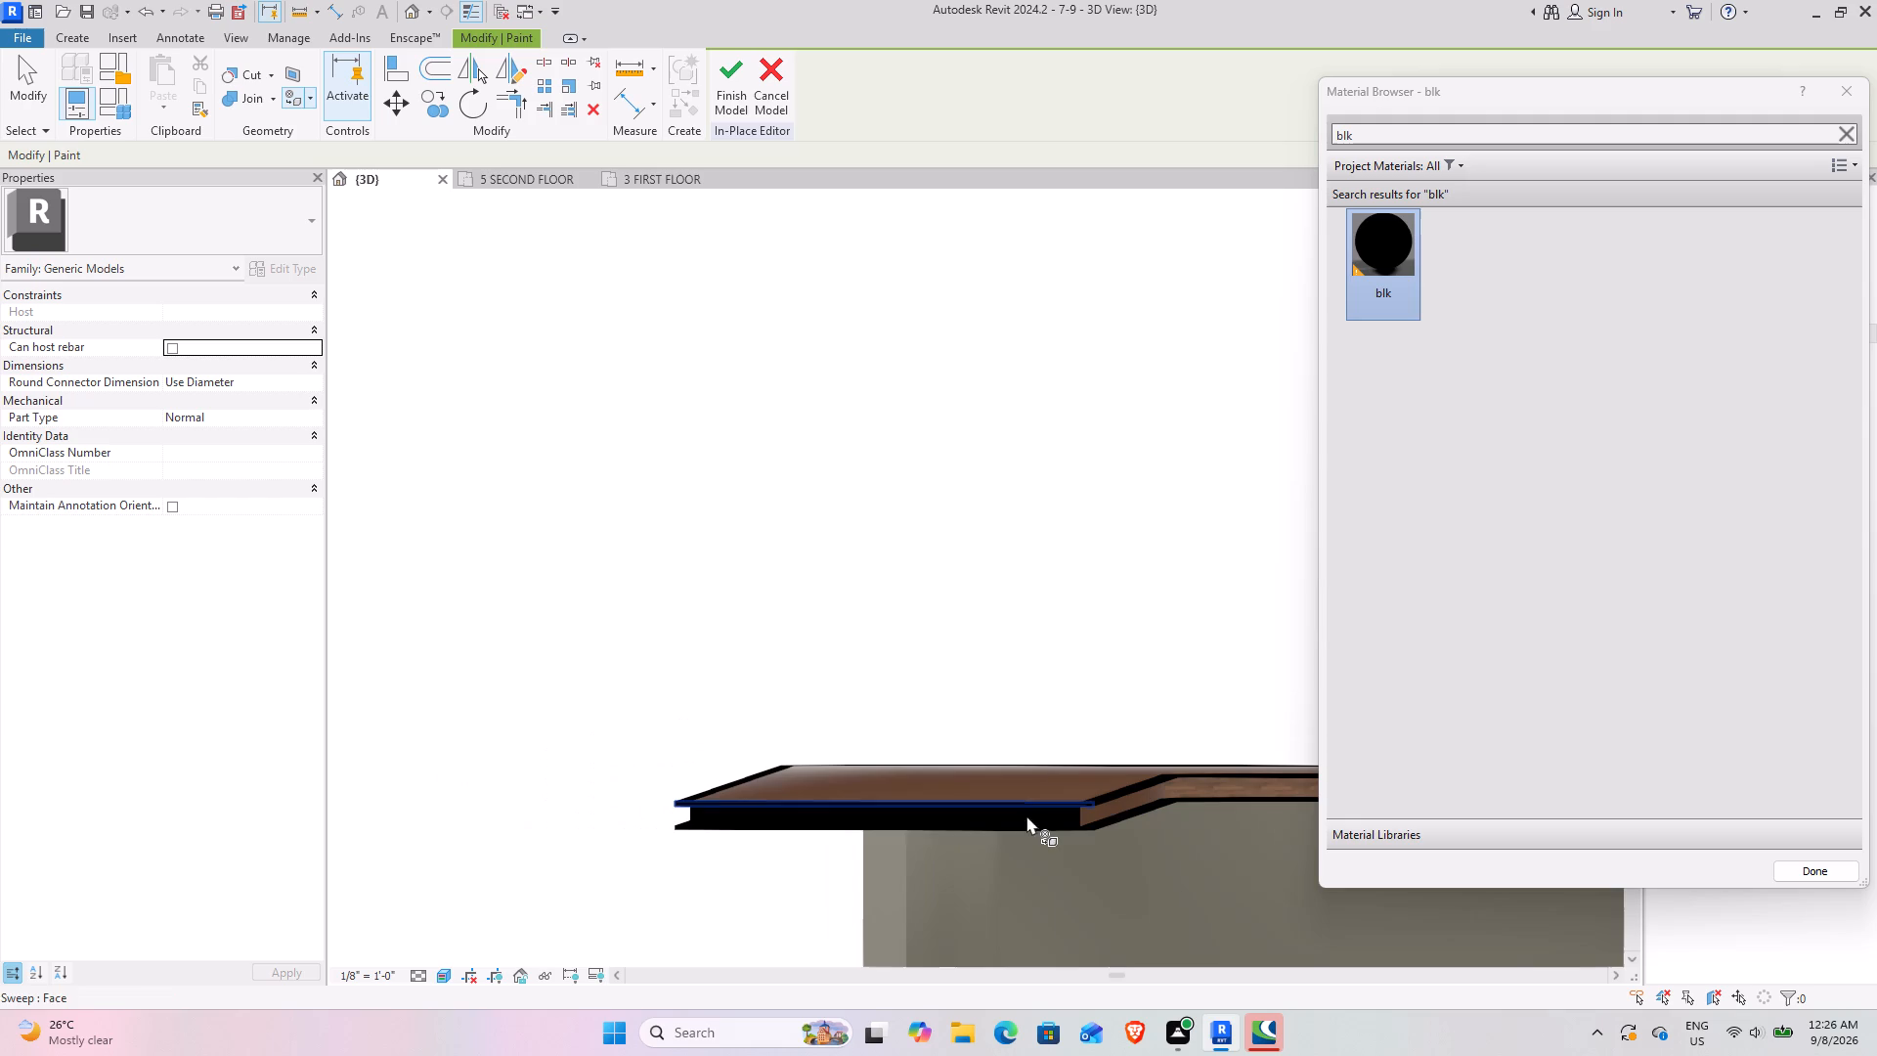
Paint the recessed wood face along the L's inner side, adjoining the projection's painted short end, with blk.
middle_click_drag(1217, 829, 1069, 835, "shift")
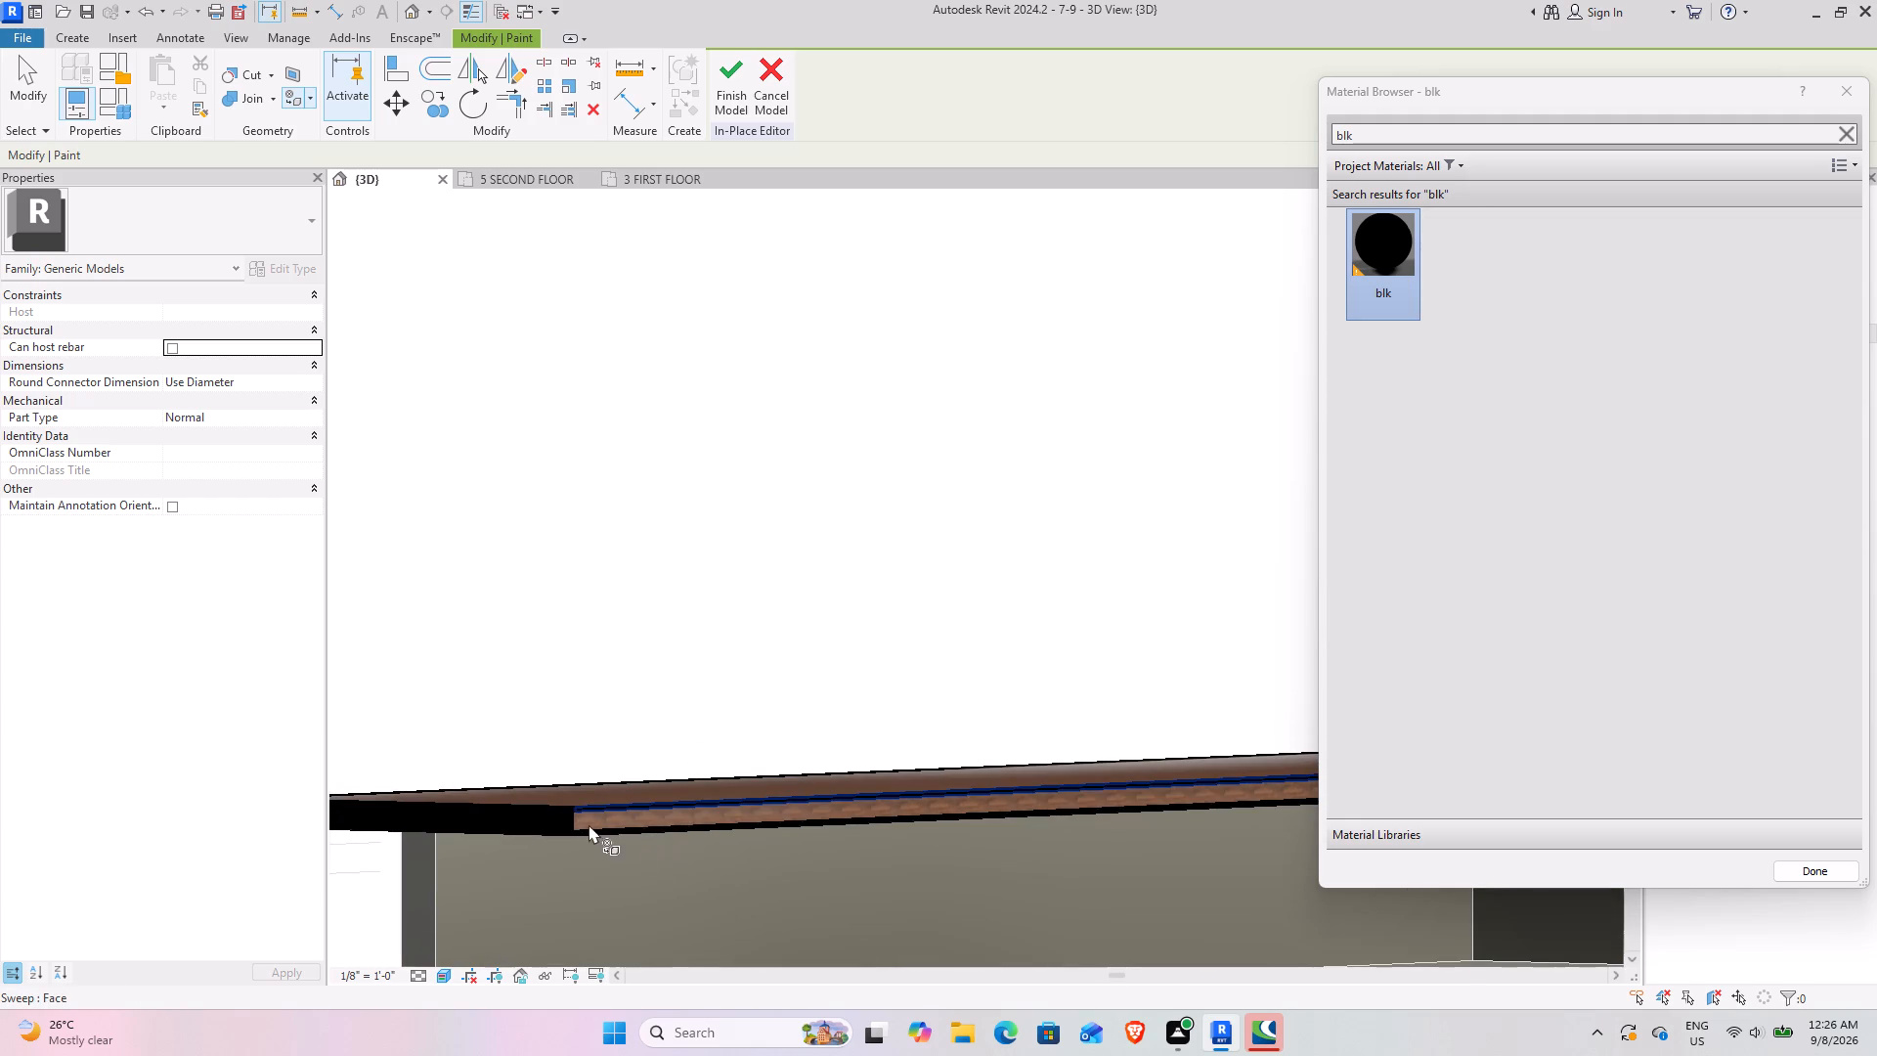
scroll(579, 813, "up", 9)
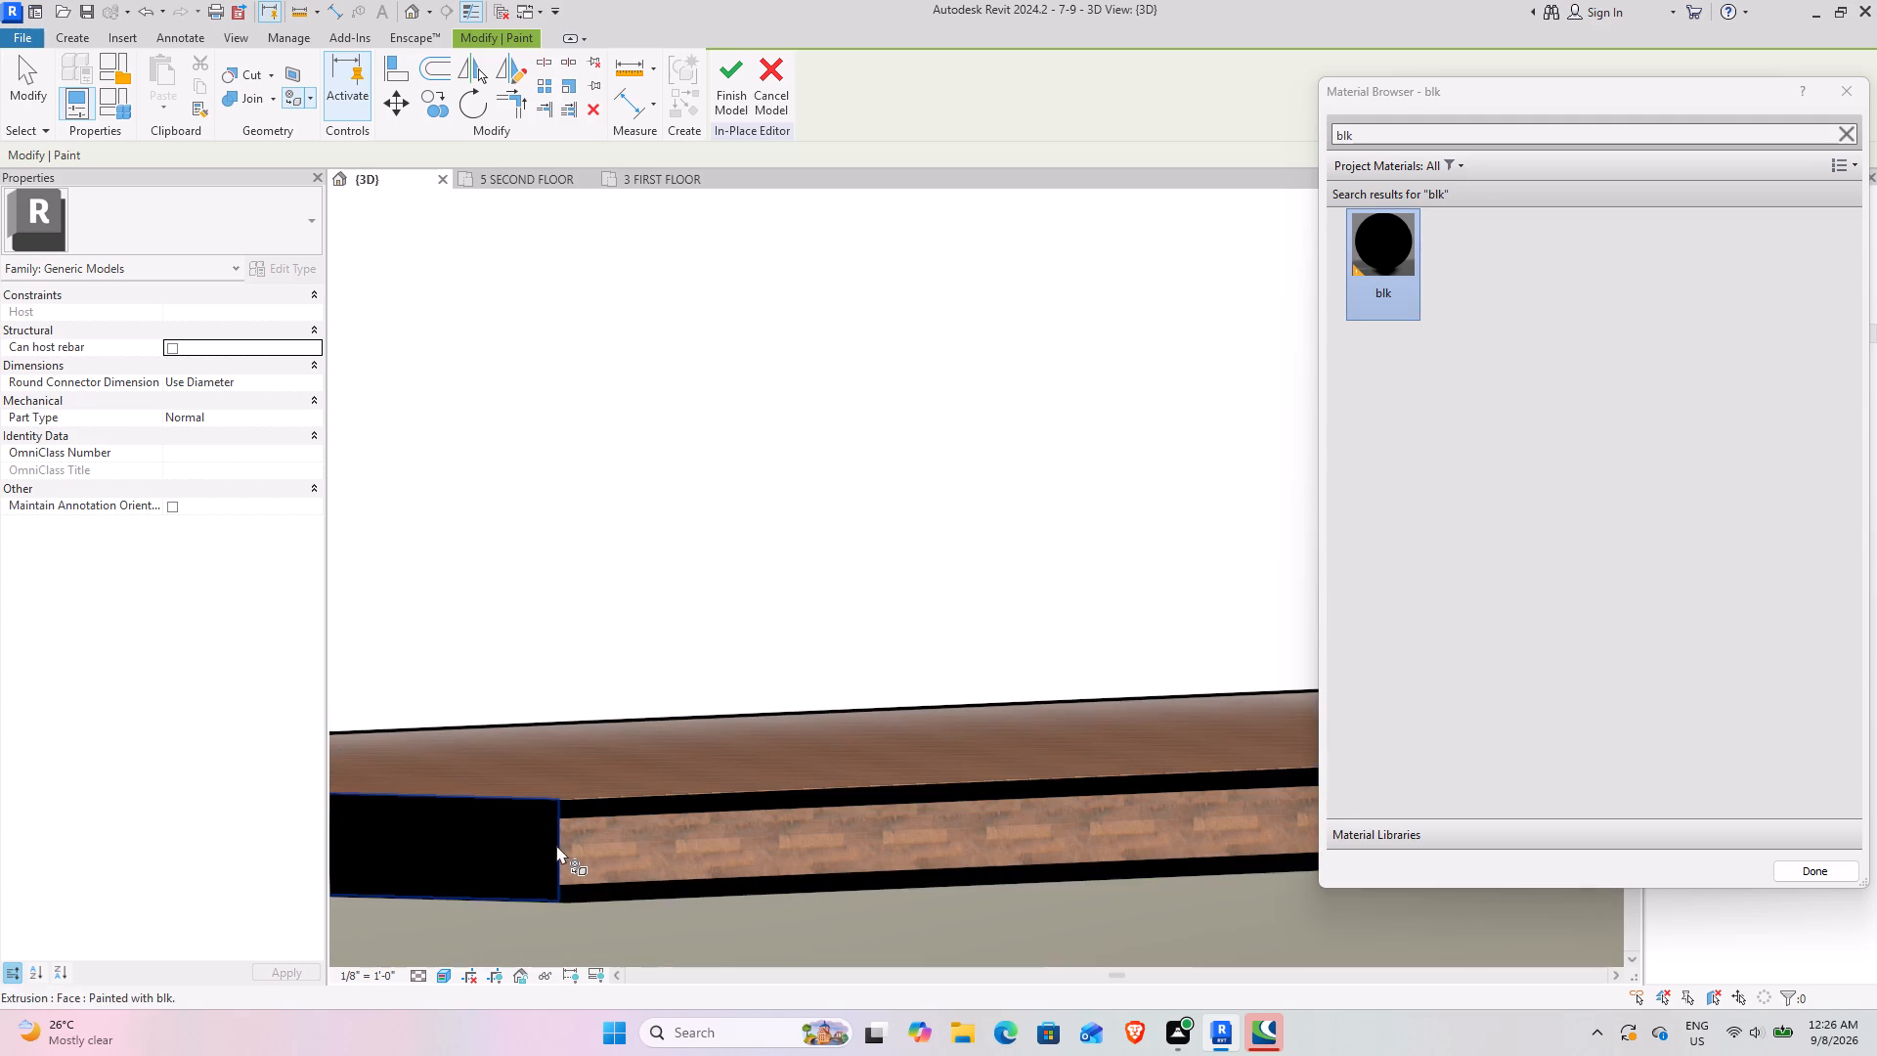
left_click(572, 849)
Paint the recessed inner face of the L's other leg and the adjoining end face beside the parapet wall with blk.
scroll(713, 869, "down", 4)
middle_click_drag(1061, 851, 278, 768)
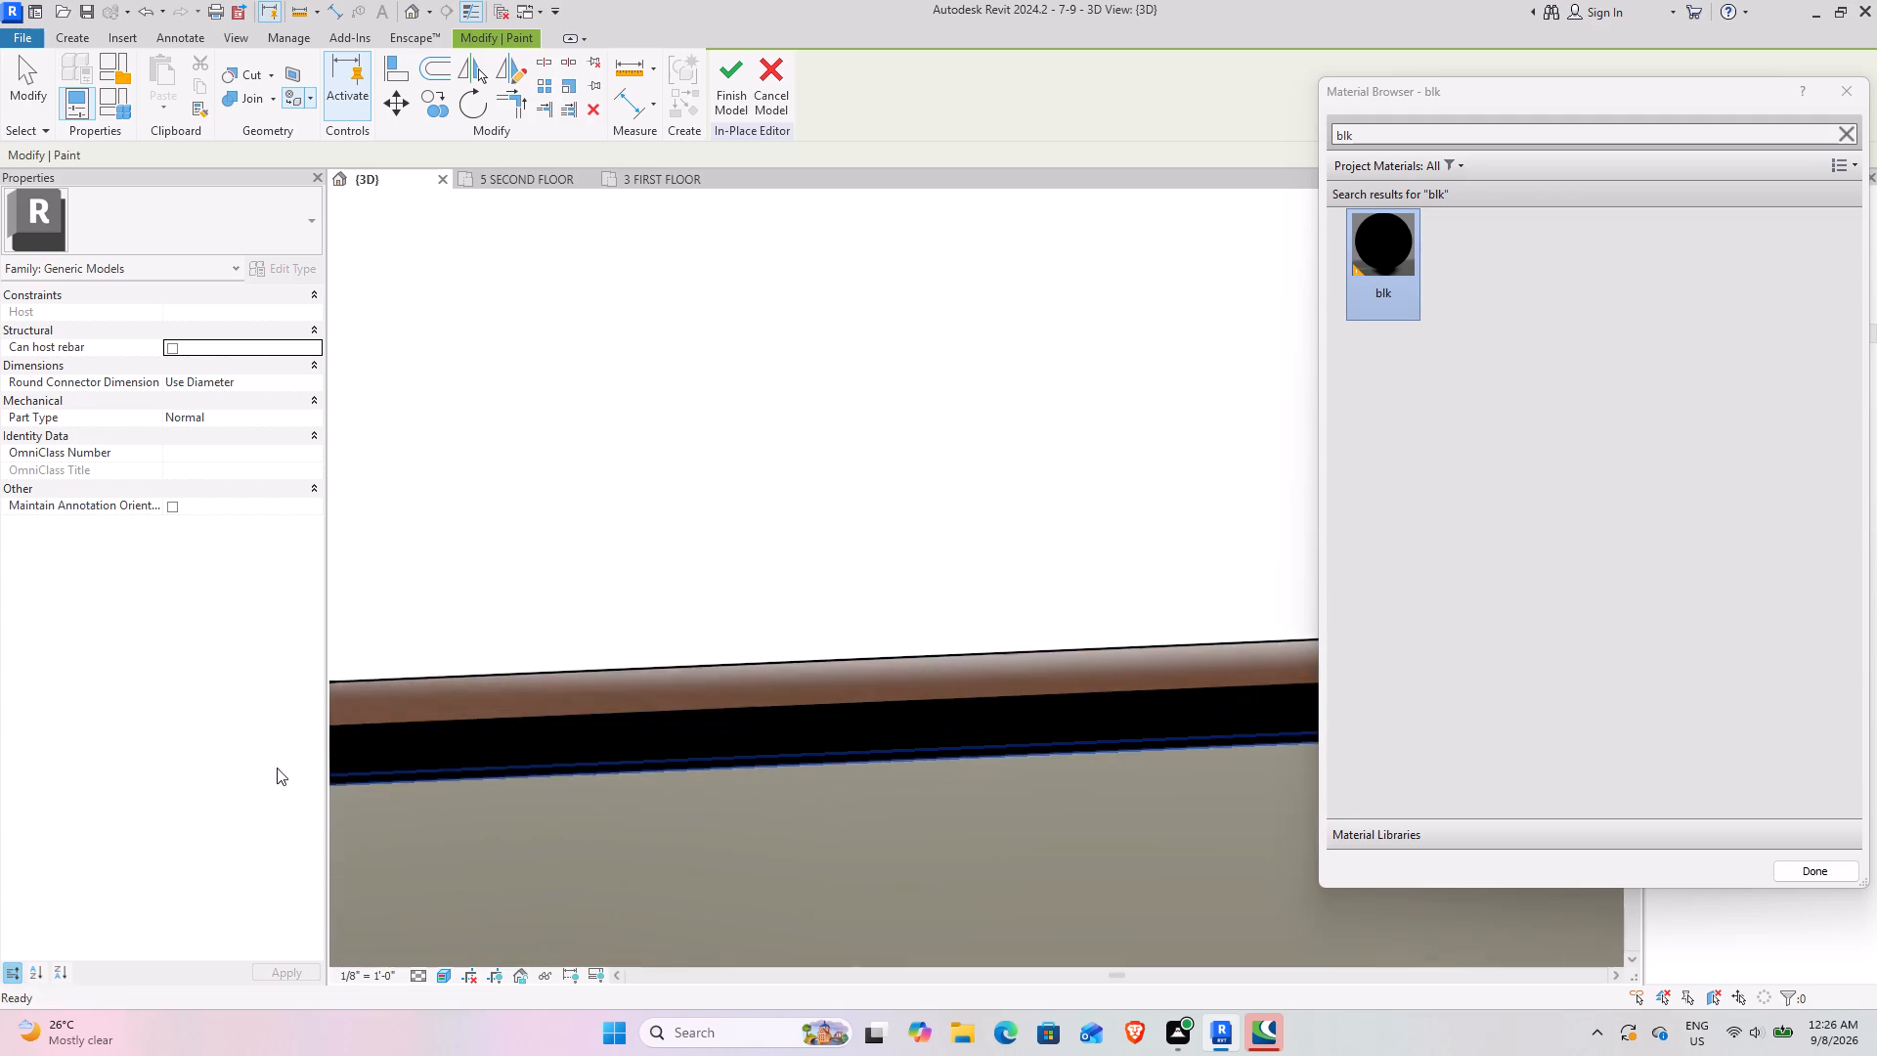
scroll(877, 790, "down", 10)
middle_click_drag(1032, 789, 638, 792)
scroll(938, 748, "up", 6)
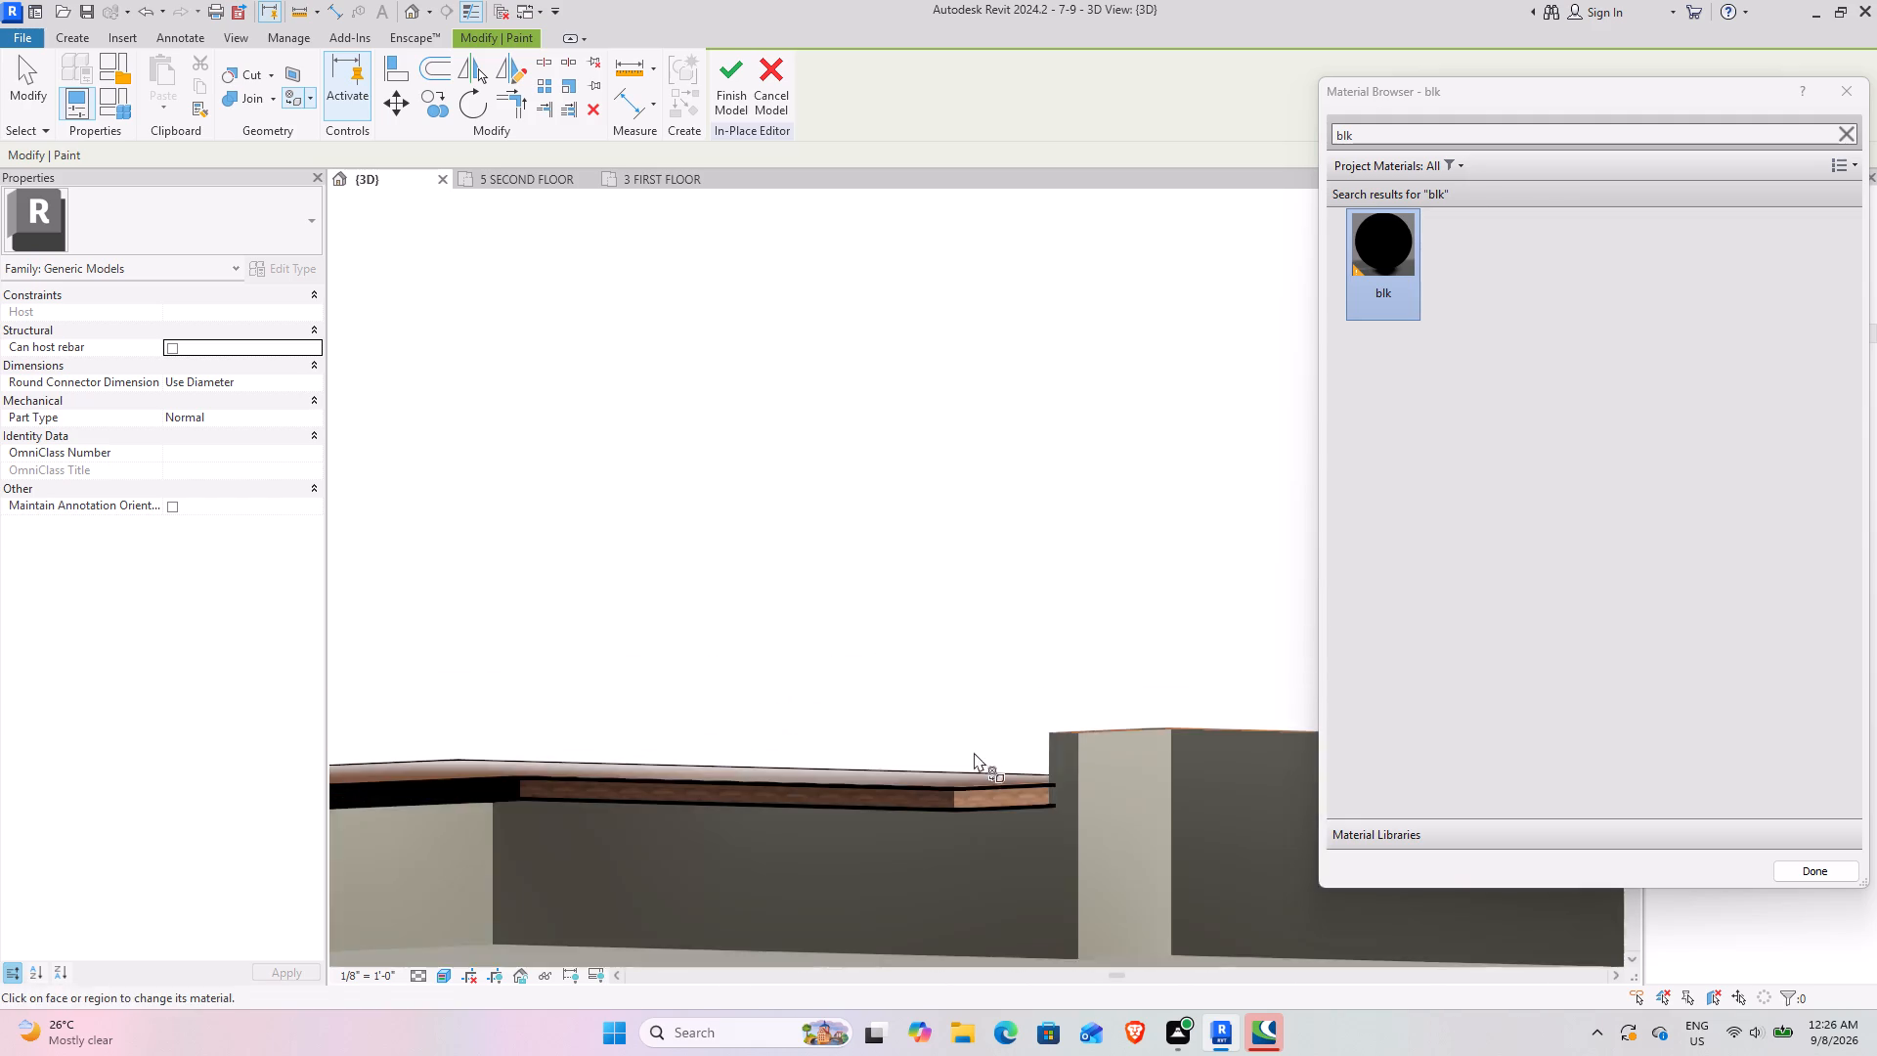
scroll(974, 752, "up", 4)
left_click(938, 876)
left_click(929, 858)
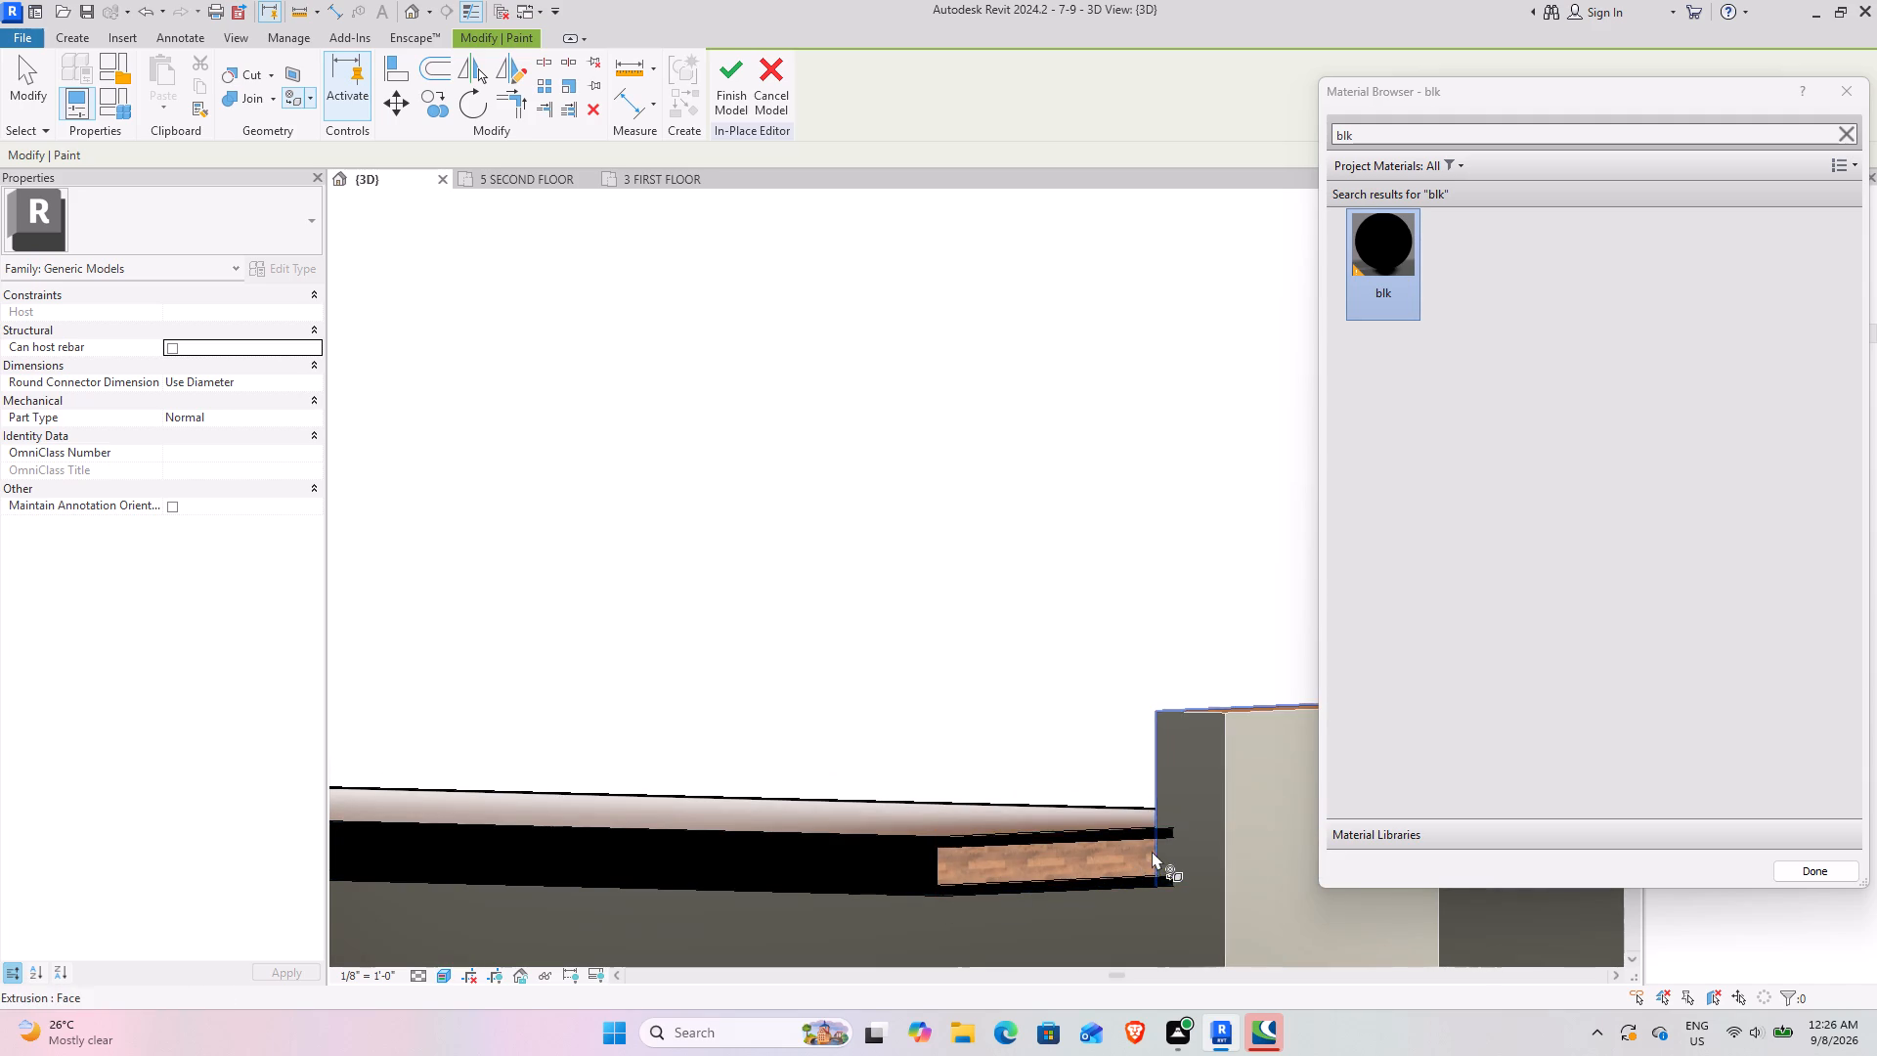
left_click(949, 861)
Close the Paint tool and finish the in-place model of the L-shaped projection.
scroll(1029, 853, "down", 20)
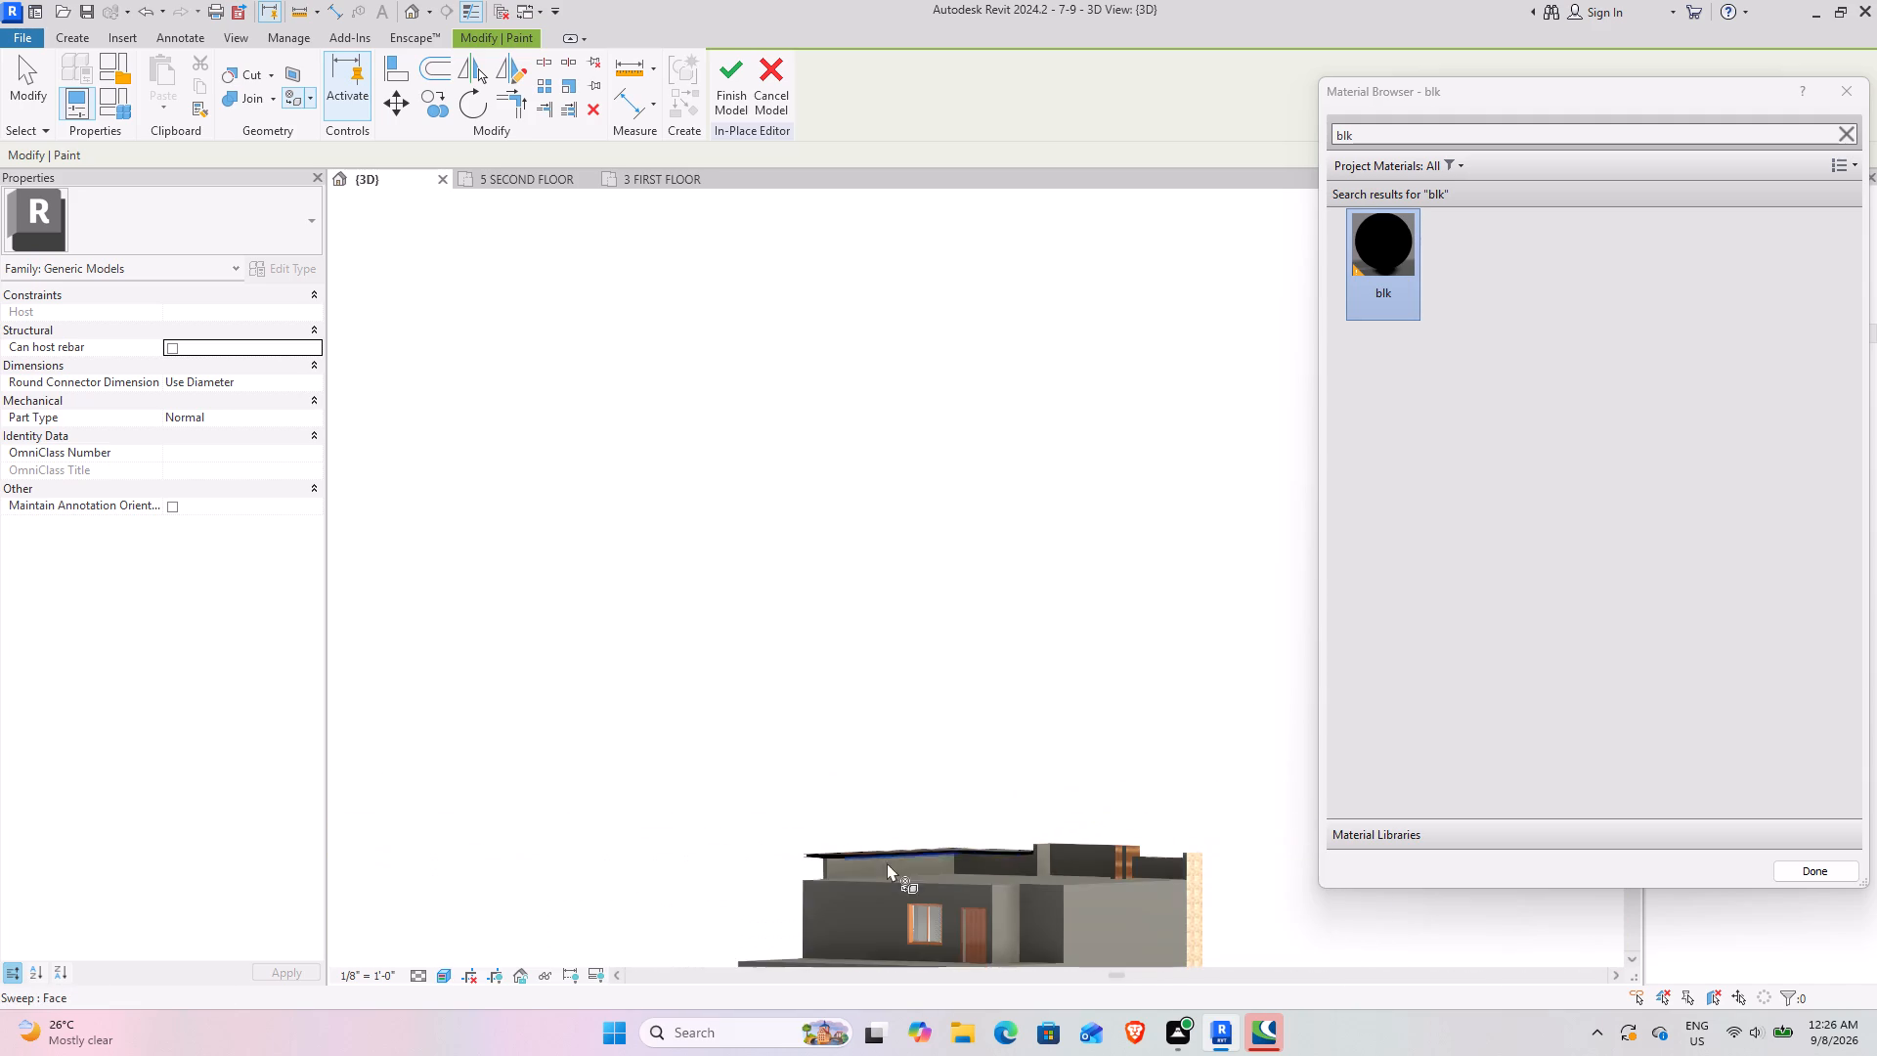
middle_click_drag(840, 861, 1512, 913, "shift")
middle_click_drag(1159, 847, 1102, 869)
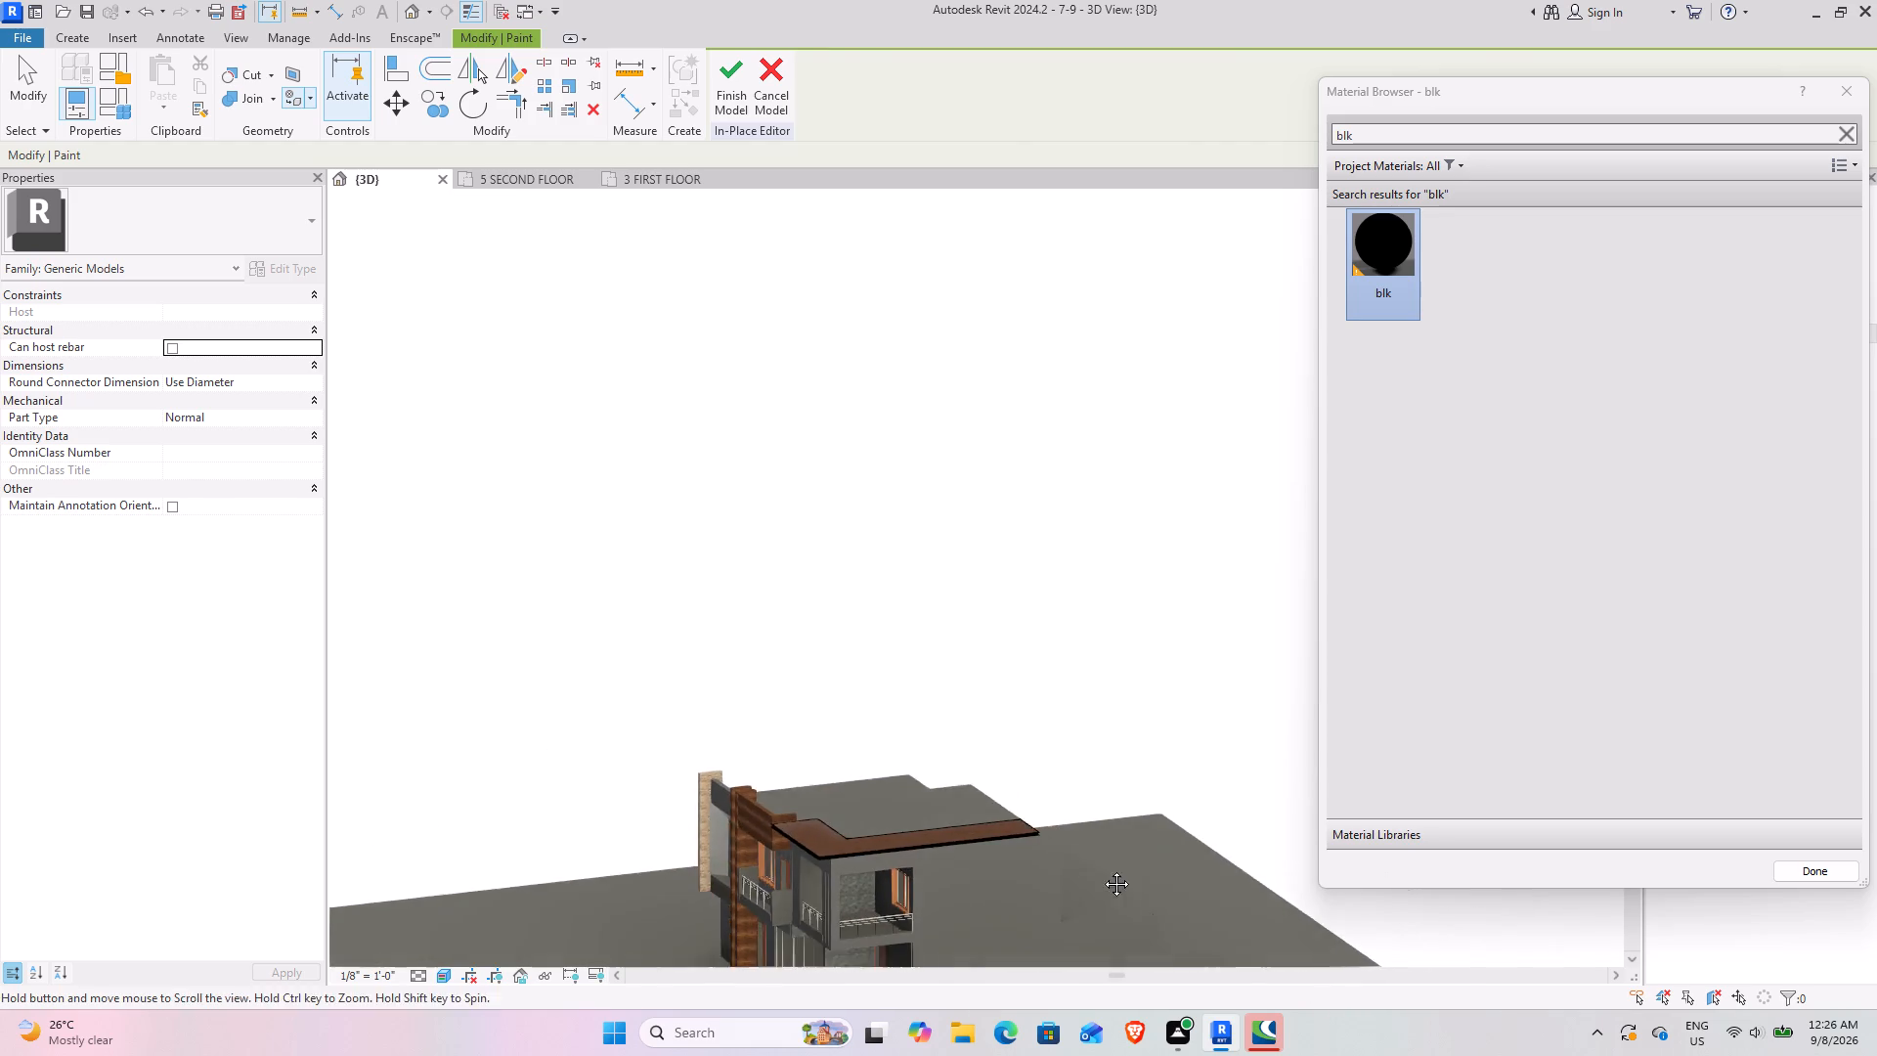
middle_click_drag(1102, 869, 1098, 869)
middle_click_drag(1011, 814, 875, 604)
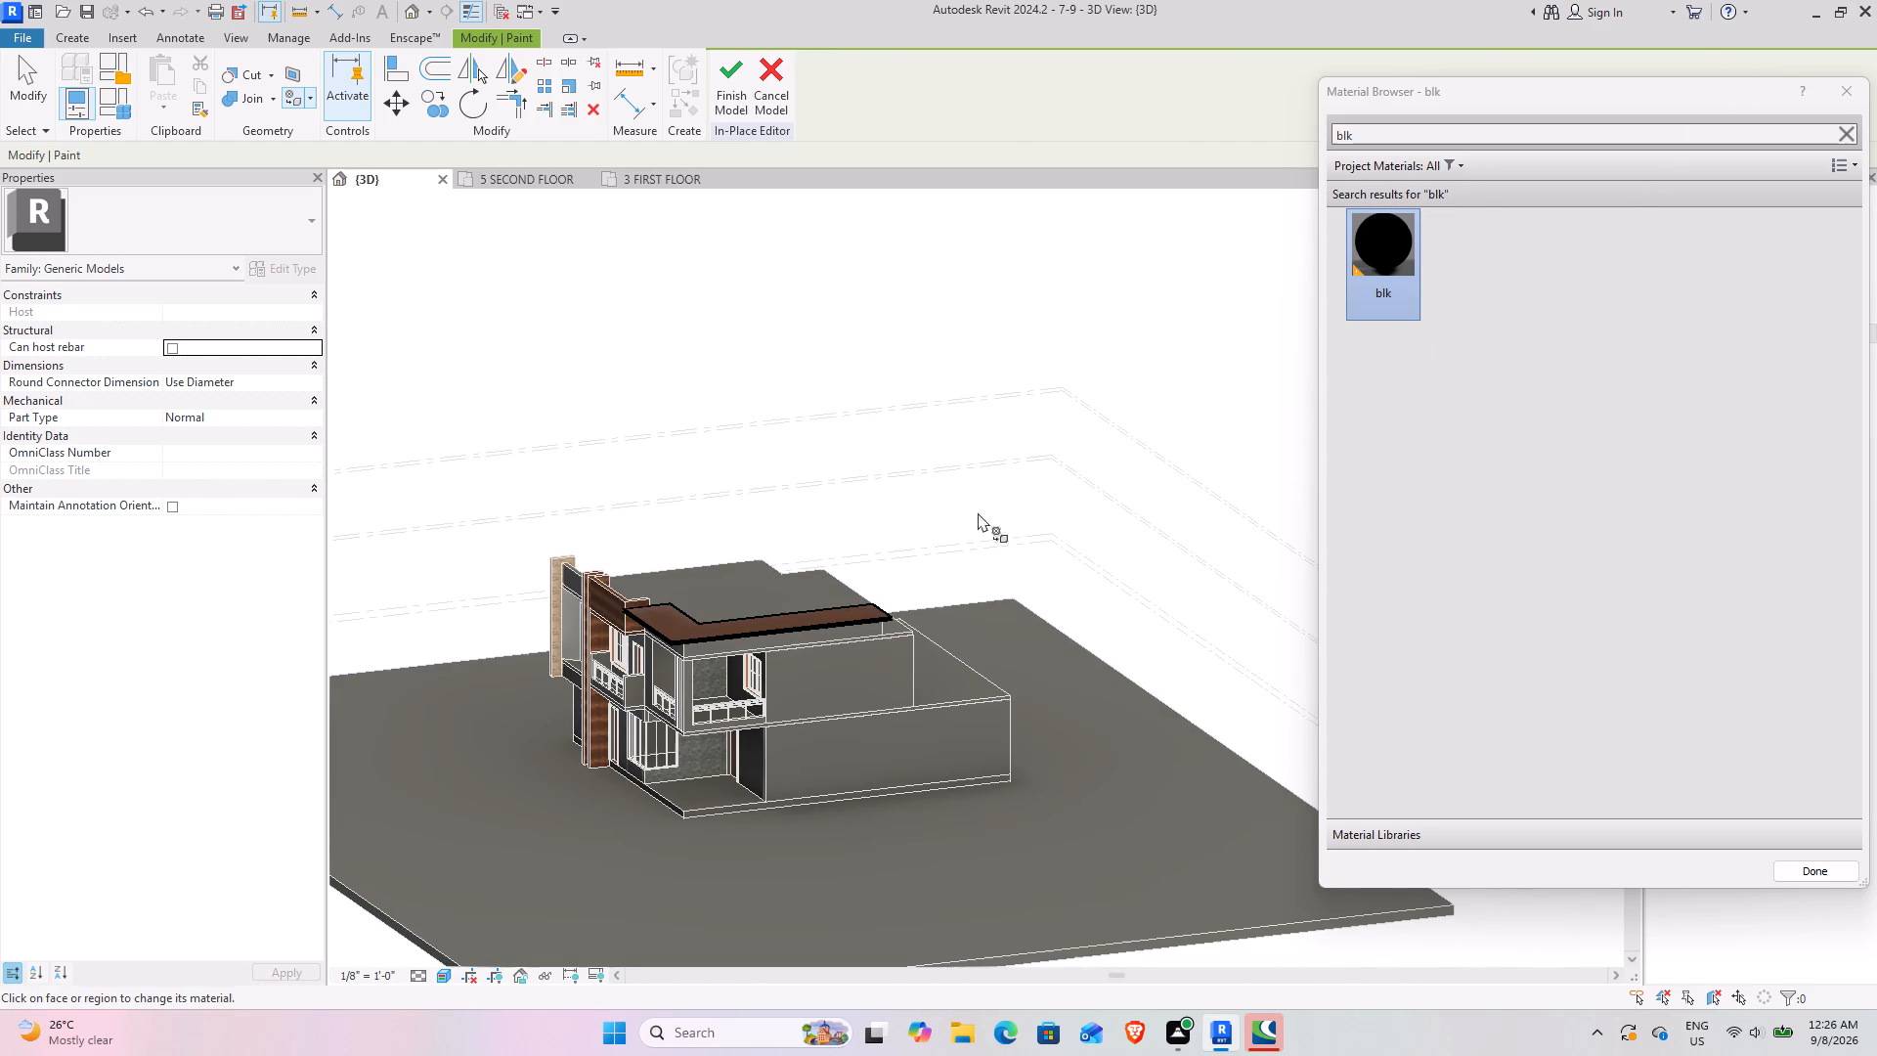
left_click(42, 86)
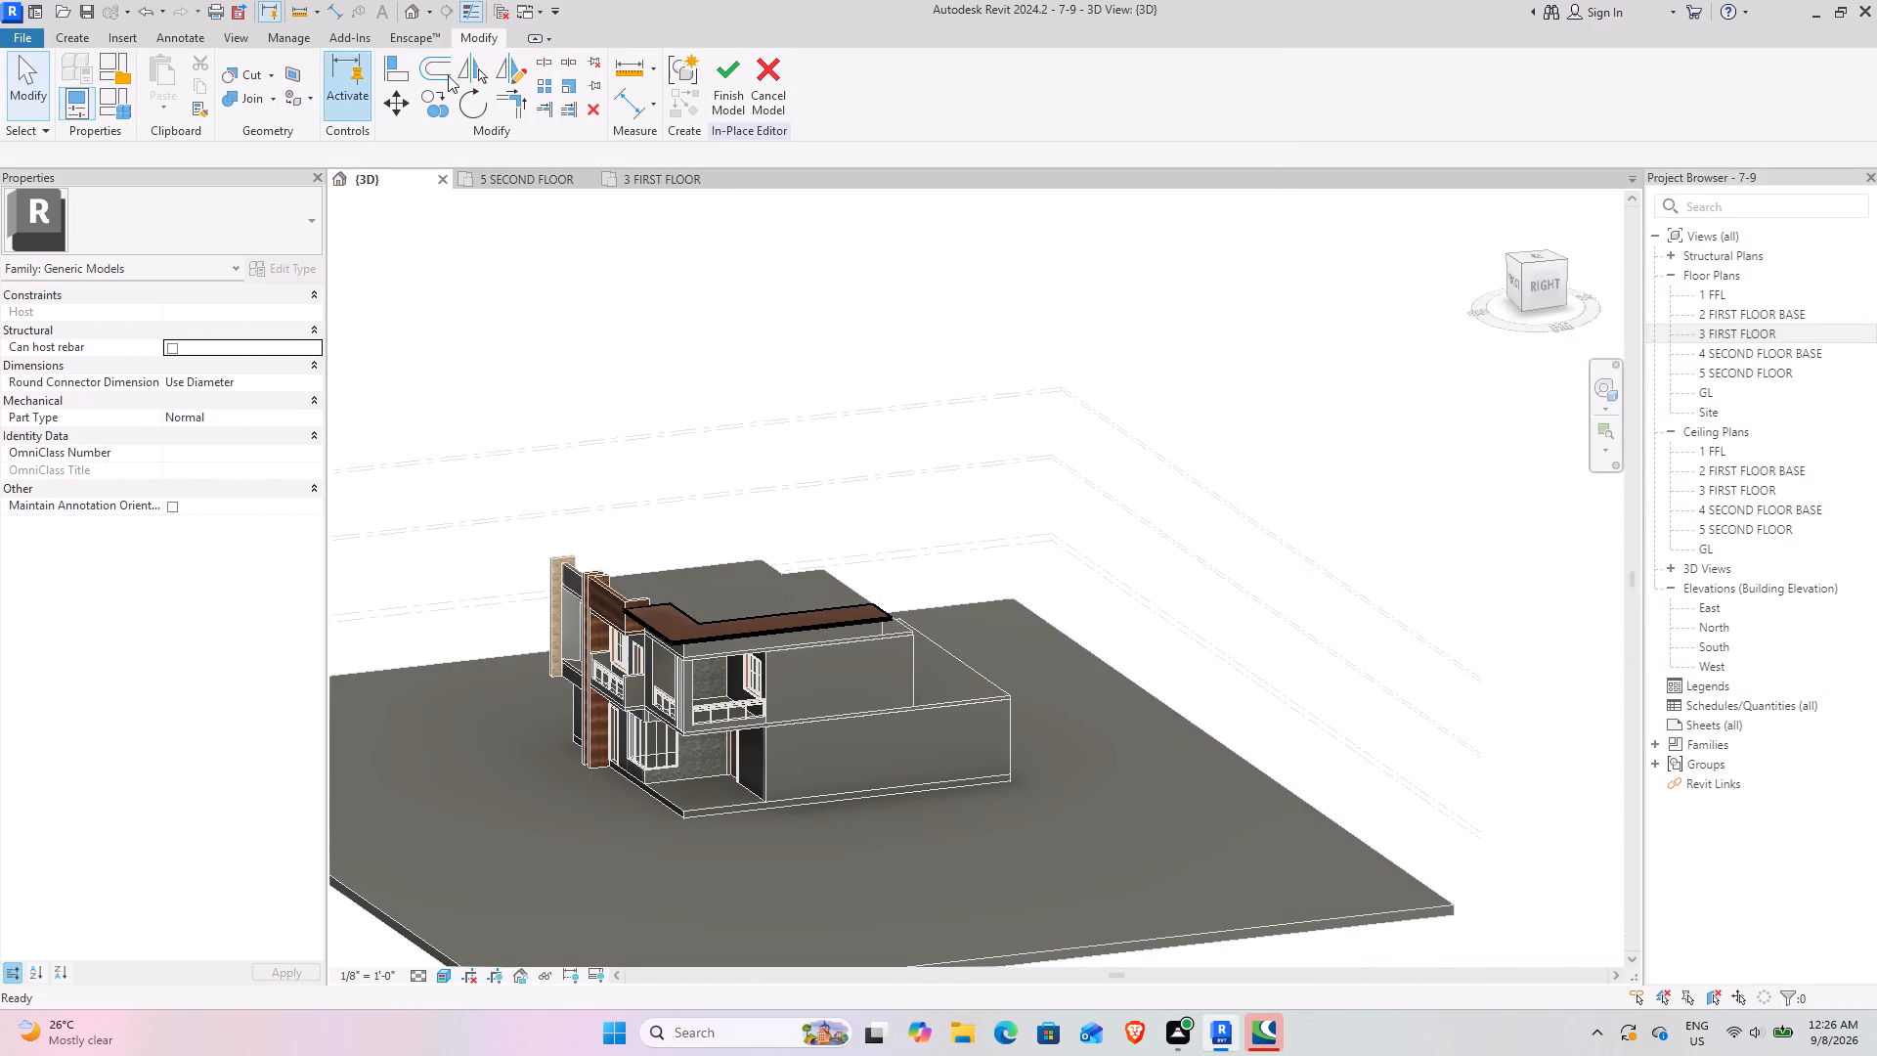
left_click(727, 97)
Examine the projection's painted edges and underside together with the facade from several angles in 3D.
scroll(670, 606, "up", 4)
scroll(725, 738, "up", 3)
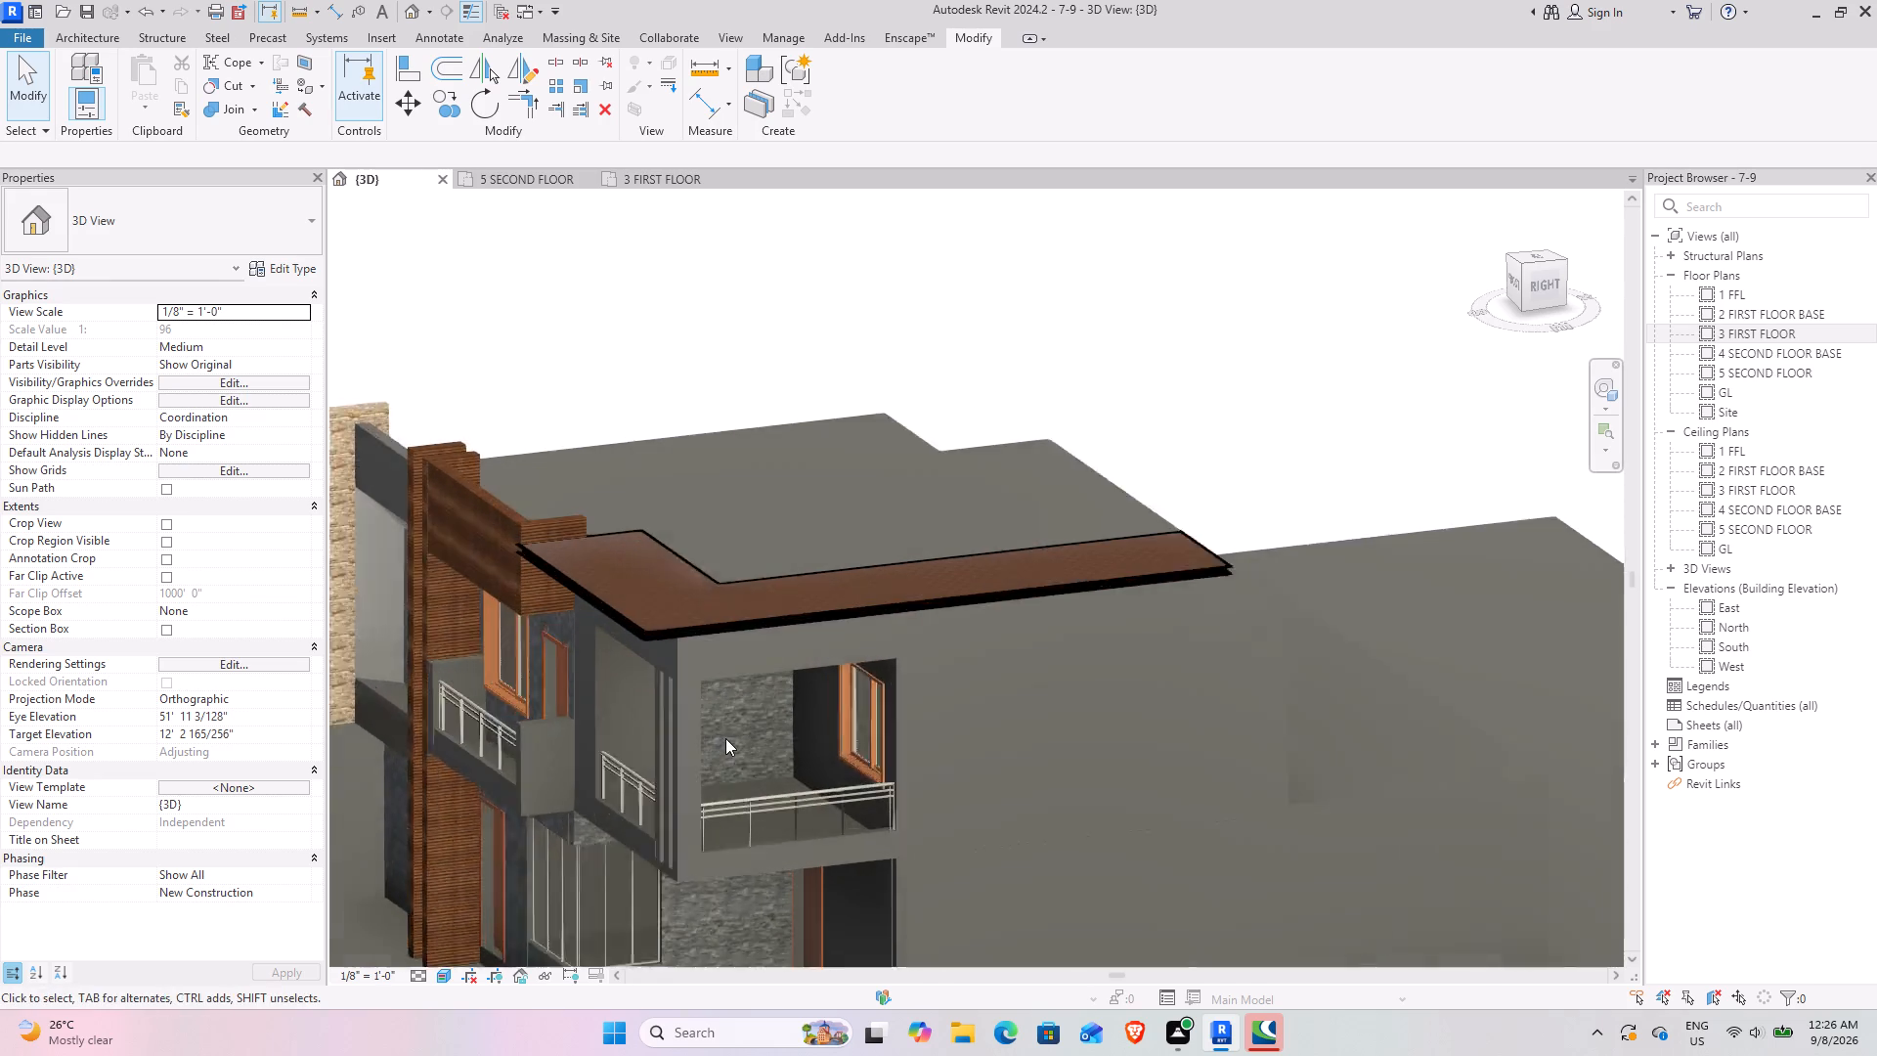
scroll(725, 738, "up", 2)
middle_click_drag(573, 810, 737, 580, "shift")
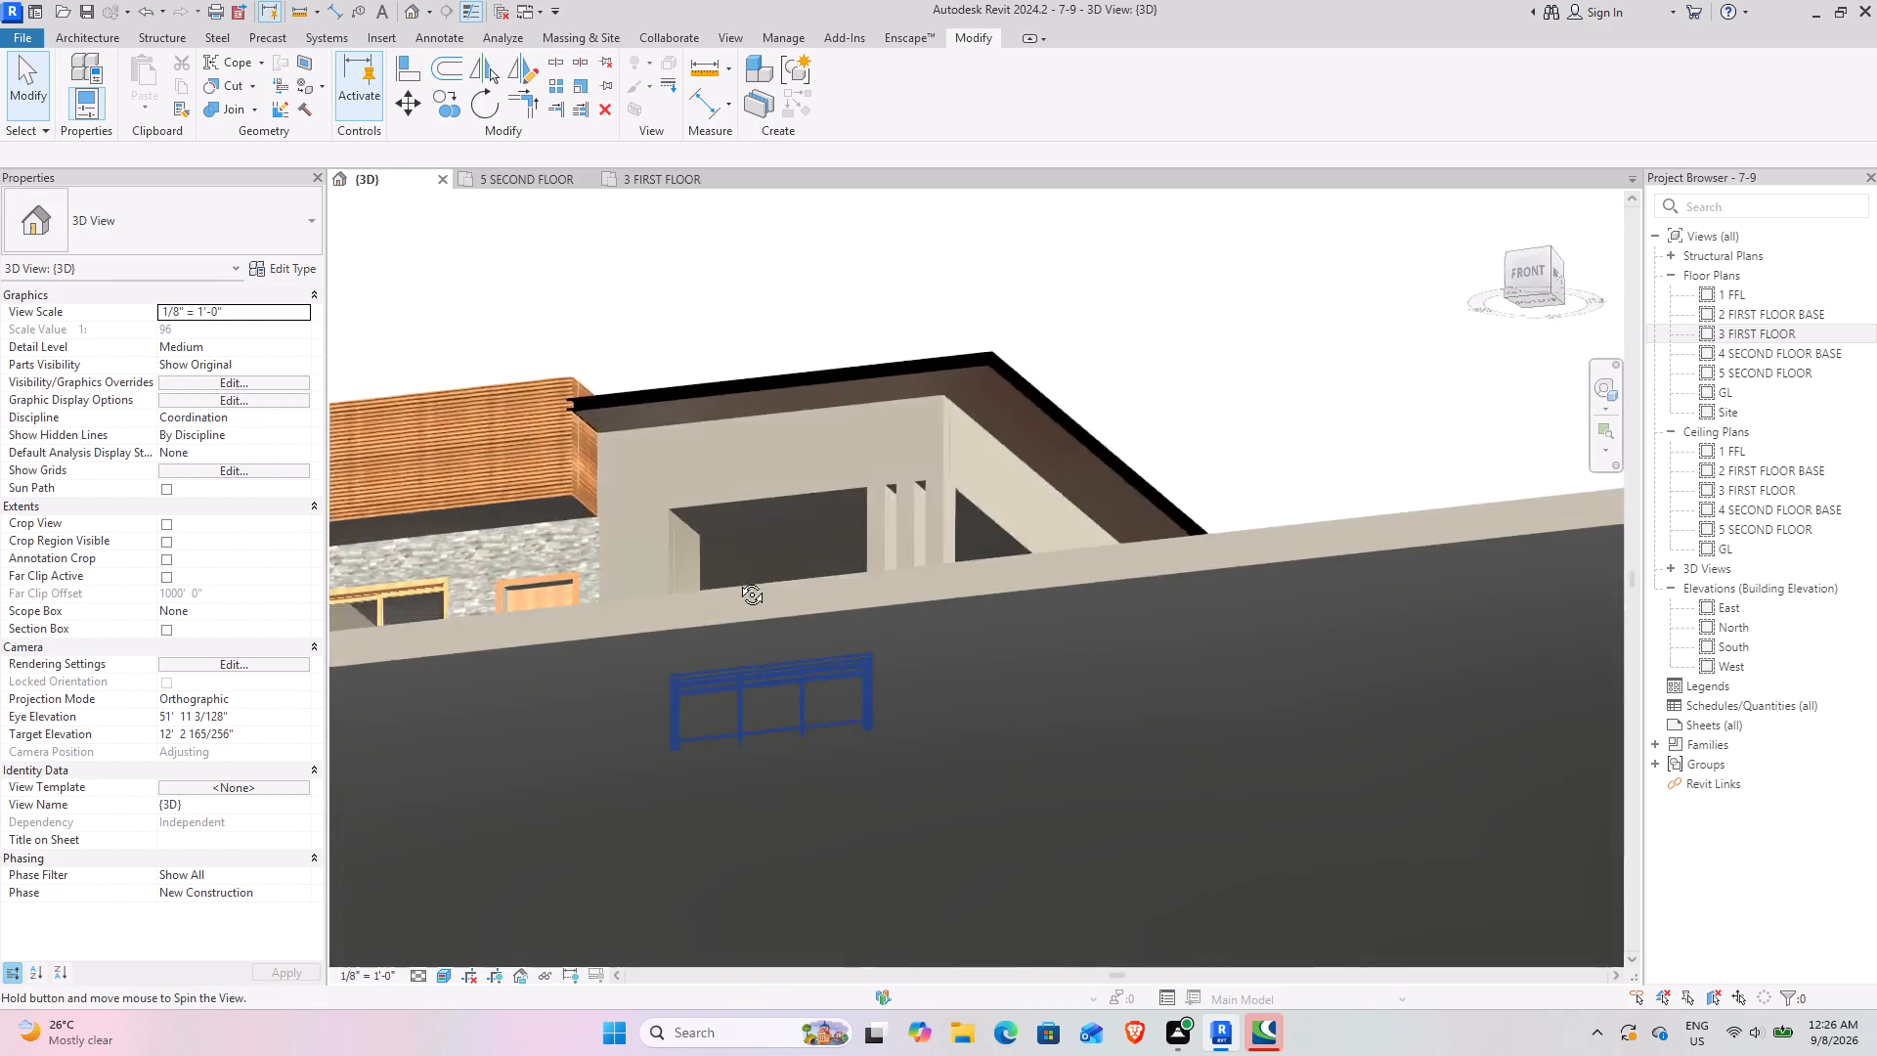
middle_click_drag(737, 580, 634, 868, "shift")
middle_click_drag(639, 865, 834, 564)
scroll(832, 627, "down", 4)
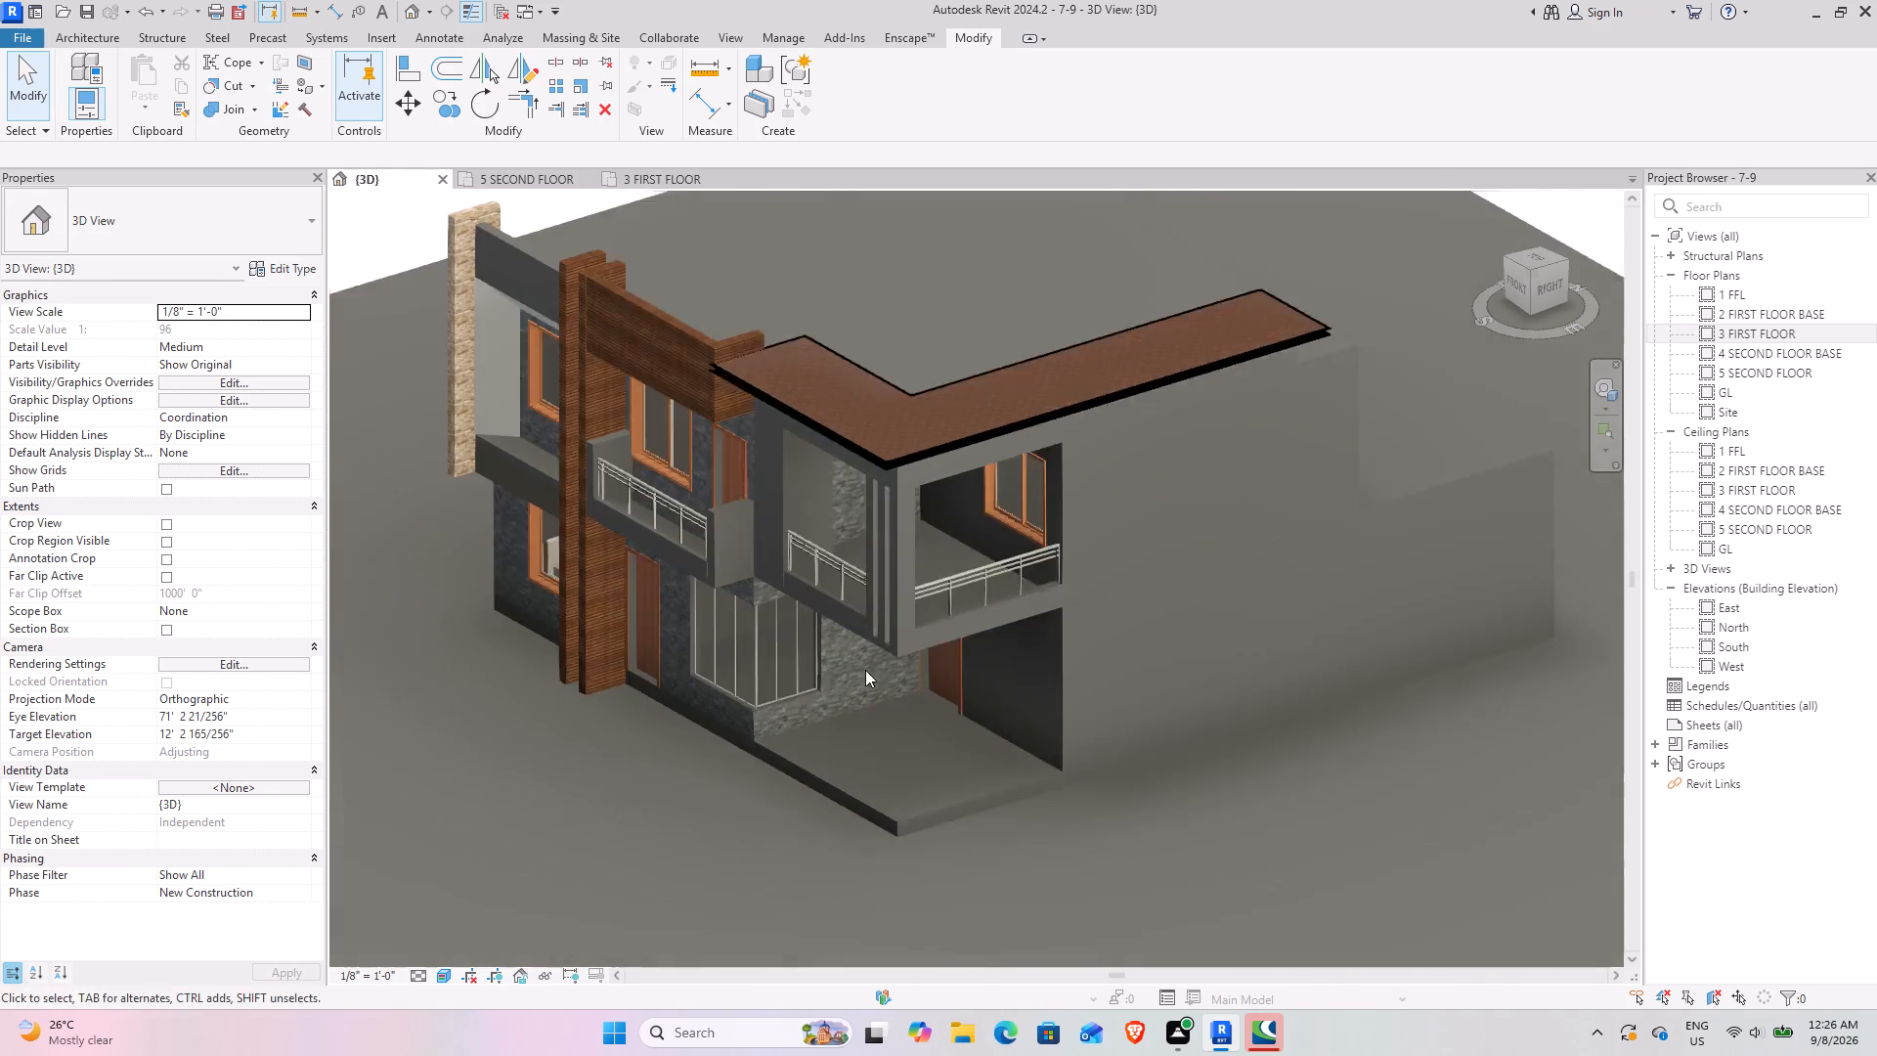
middle_click_drag(921, 667, 1019, 570)
middle_click_drag(997, 593, 825, 709)
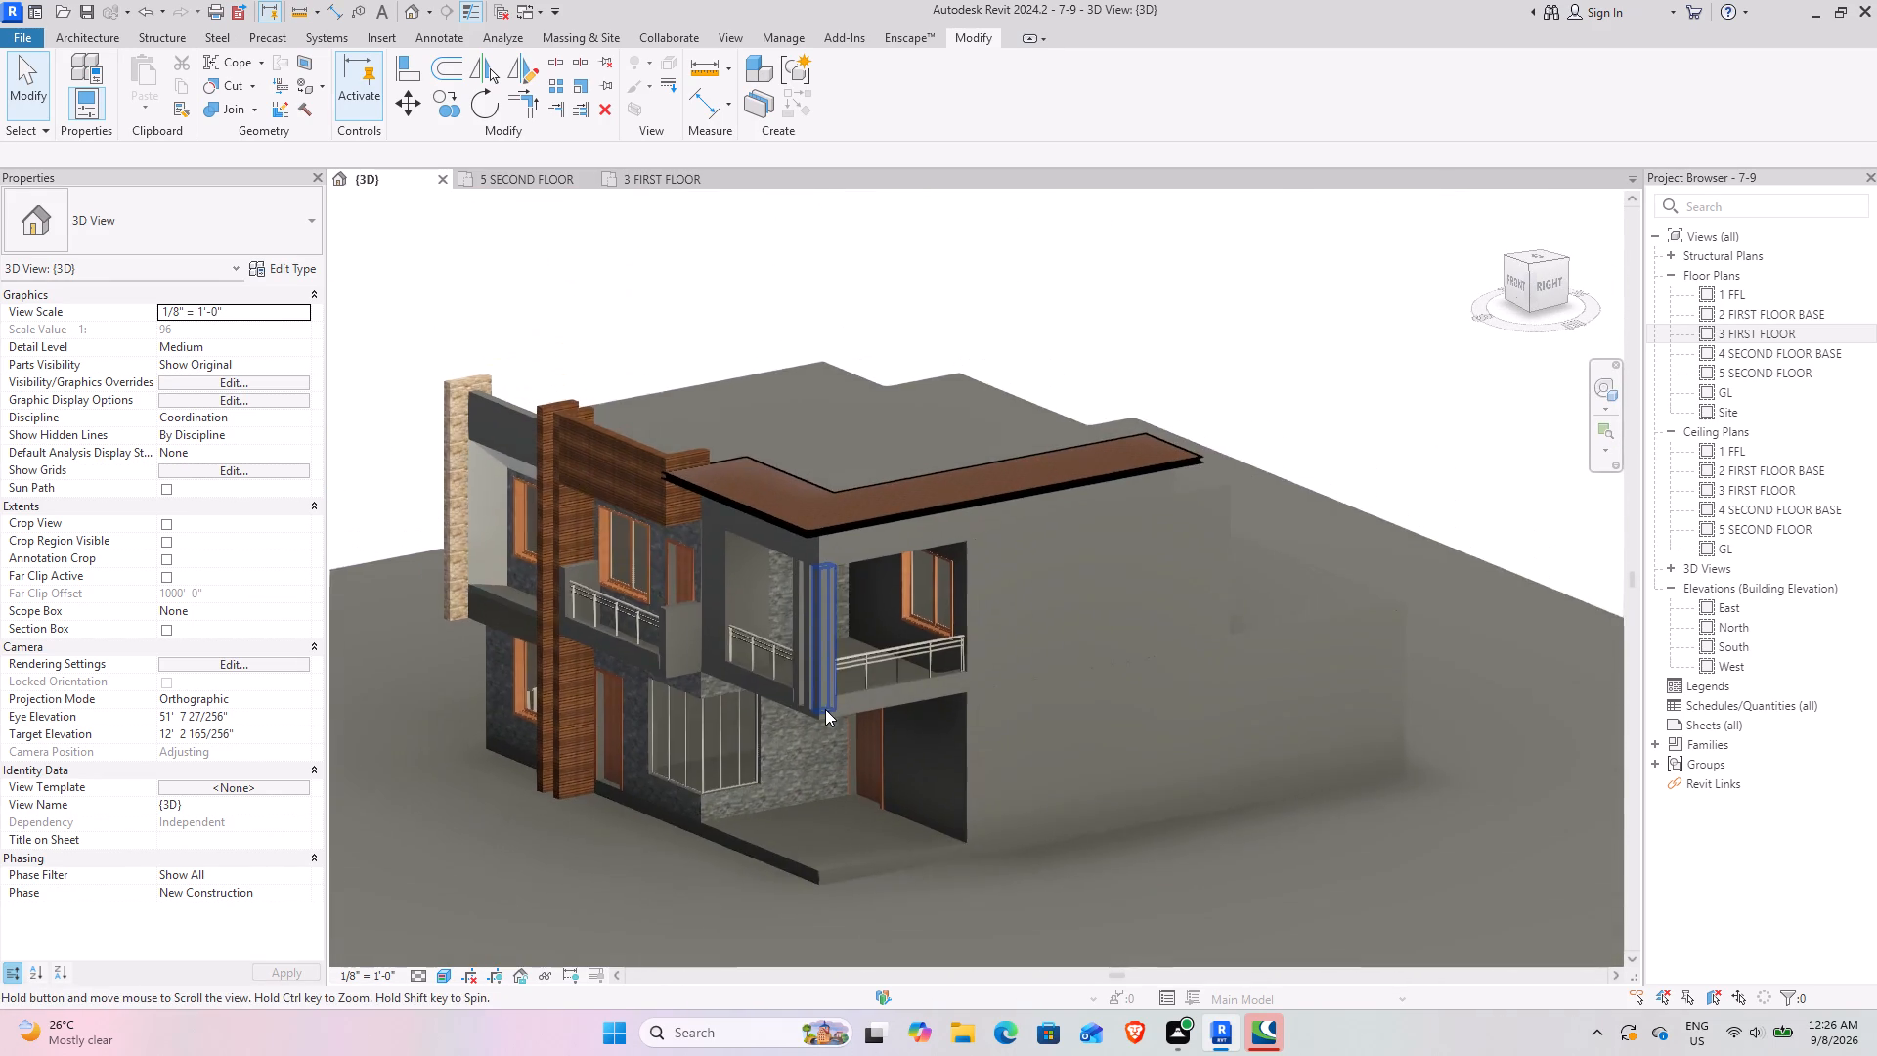
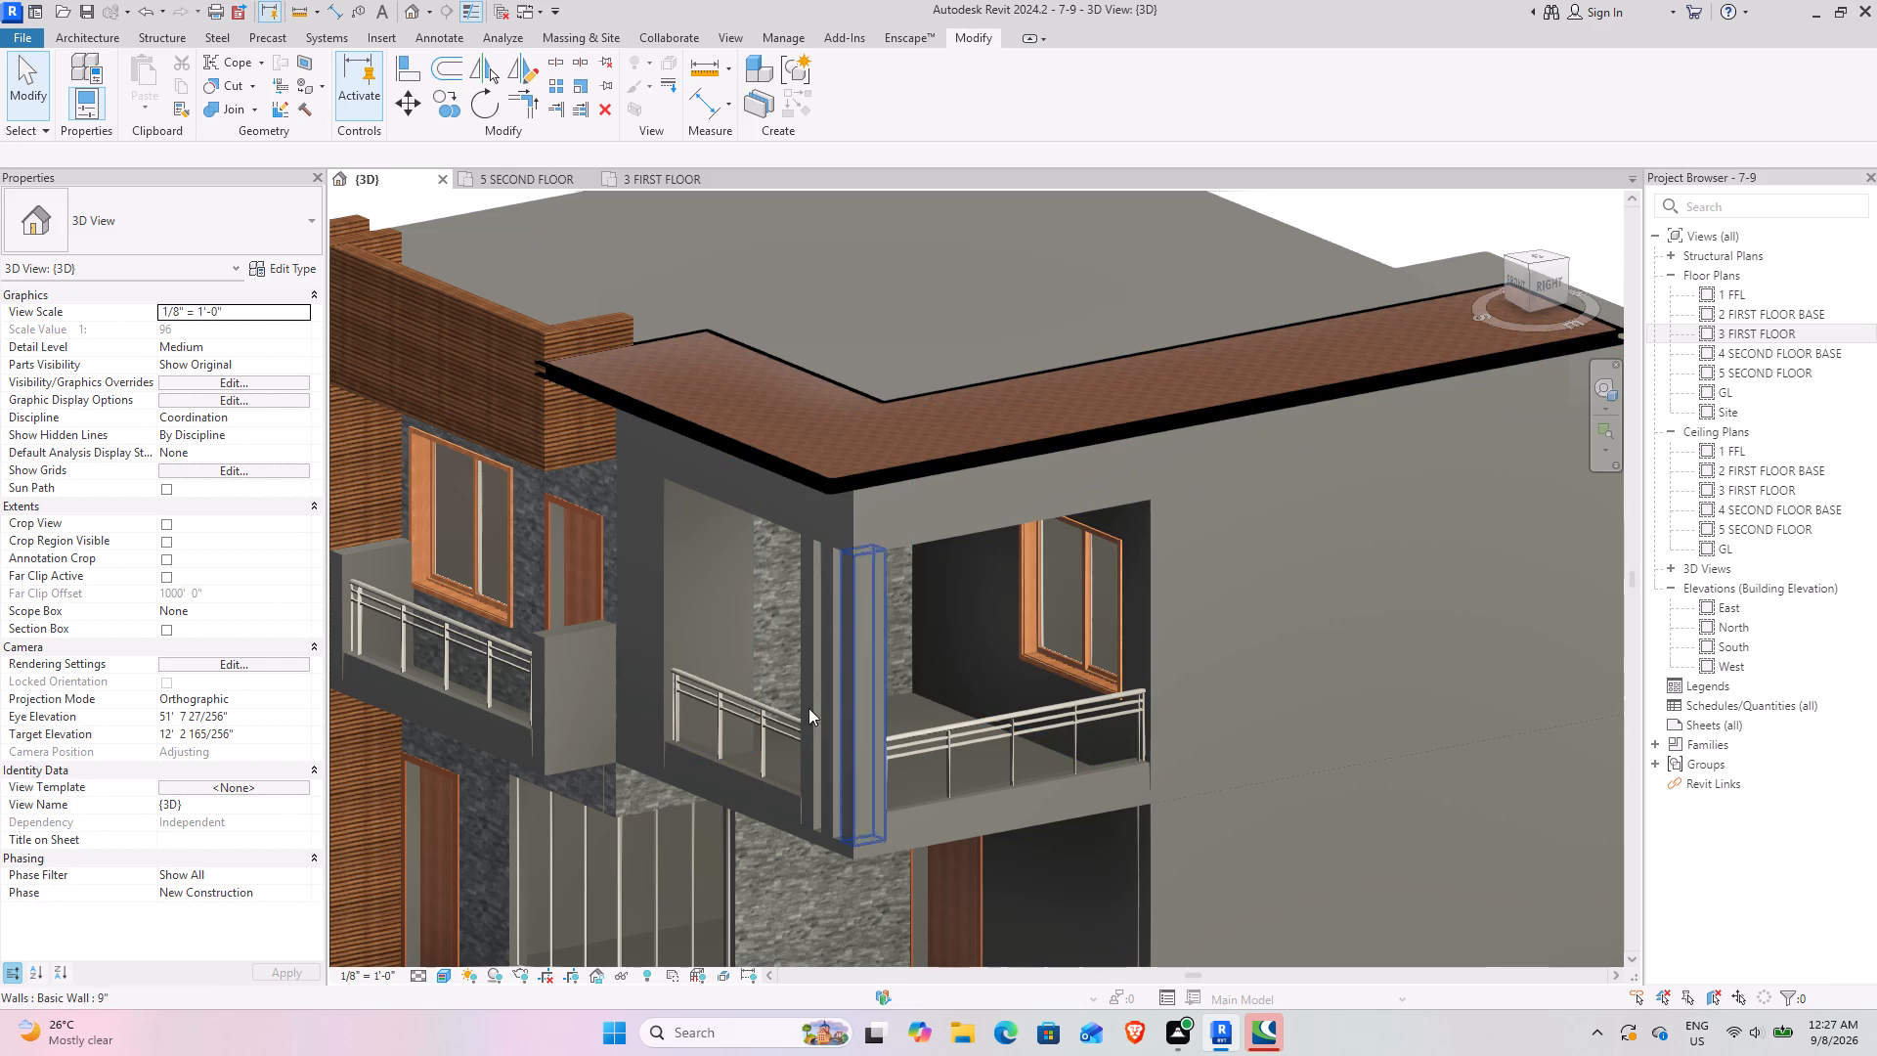
Copy the ground-floor porch door and paste it aligned to the 3 FIRST FLOOR level, behind the corner balcony.
middle_click_drag(778, 794, 835, 636)
left_click(1025, 763)
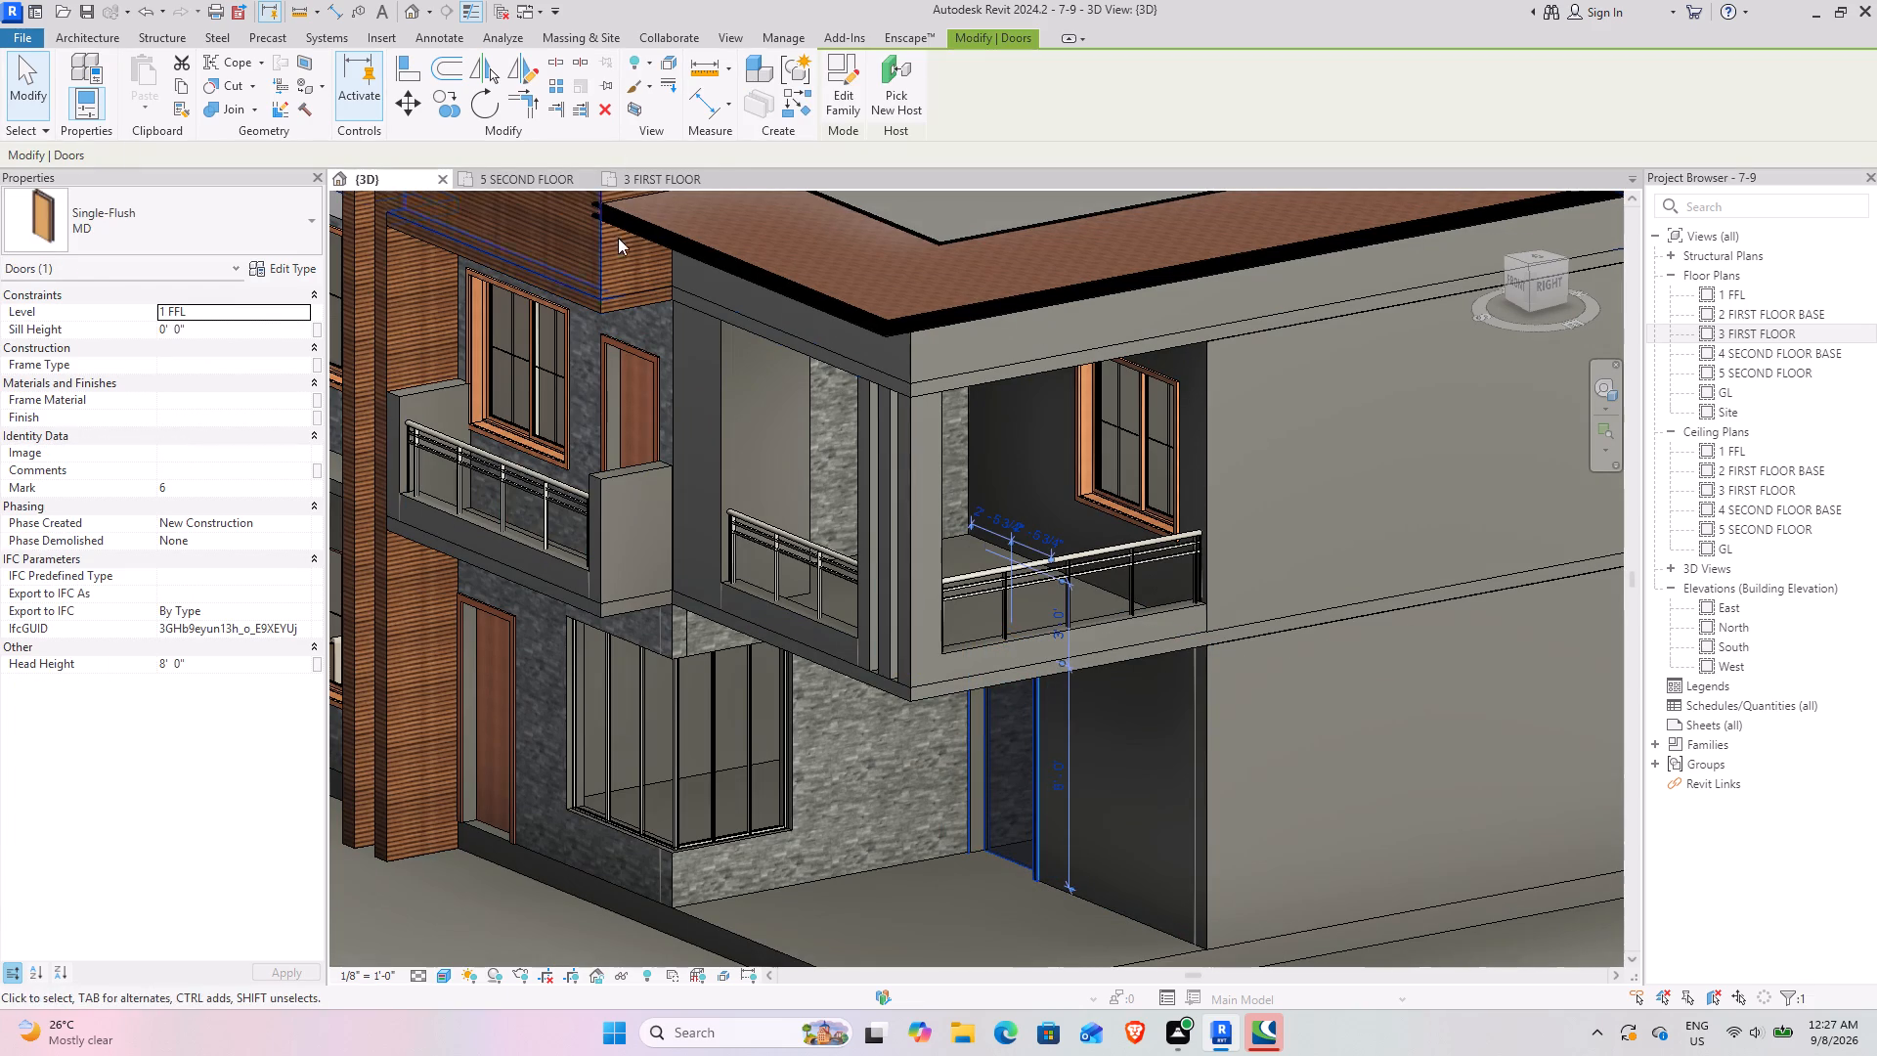
left_click(189, 82)
left_click(146, 125)
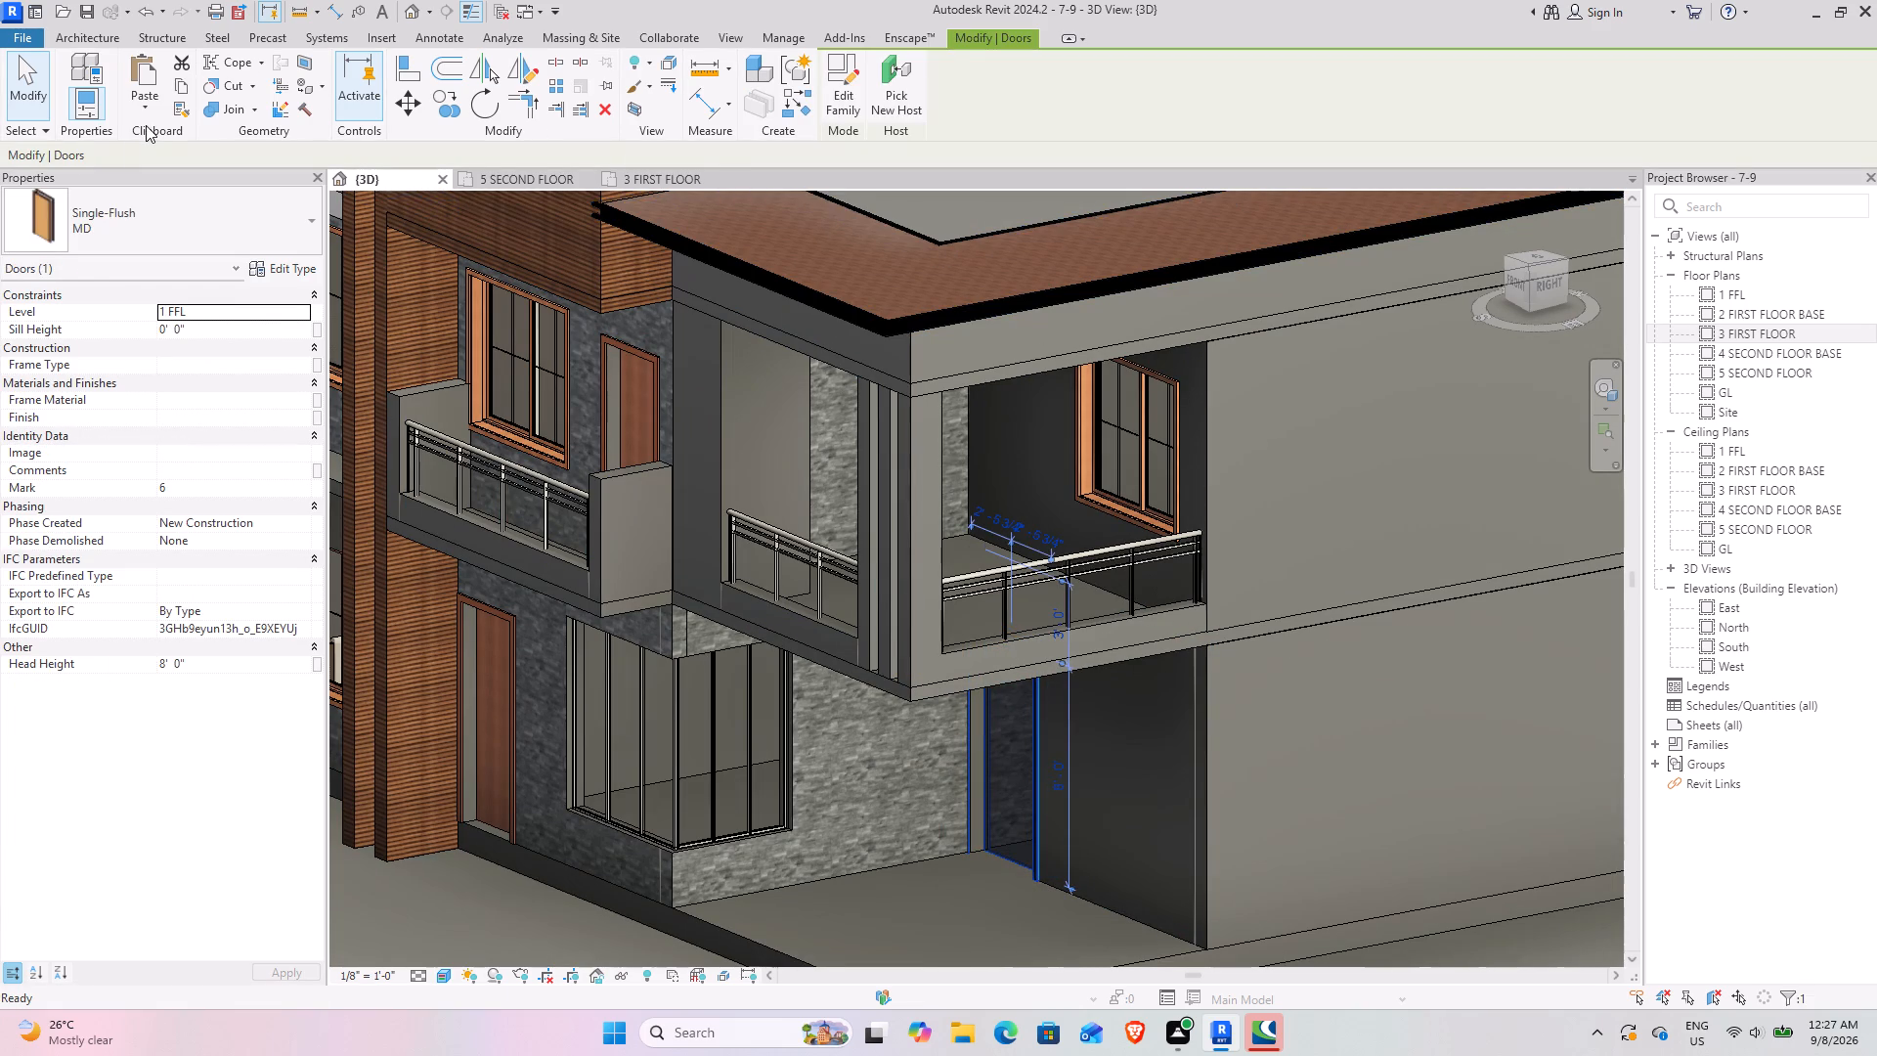
left_click(133, 106)
left_click(197, 172)
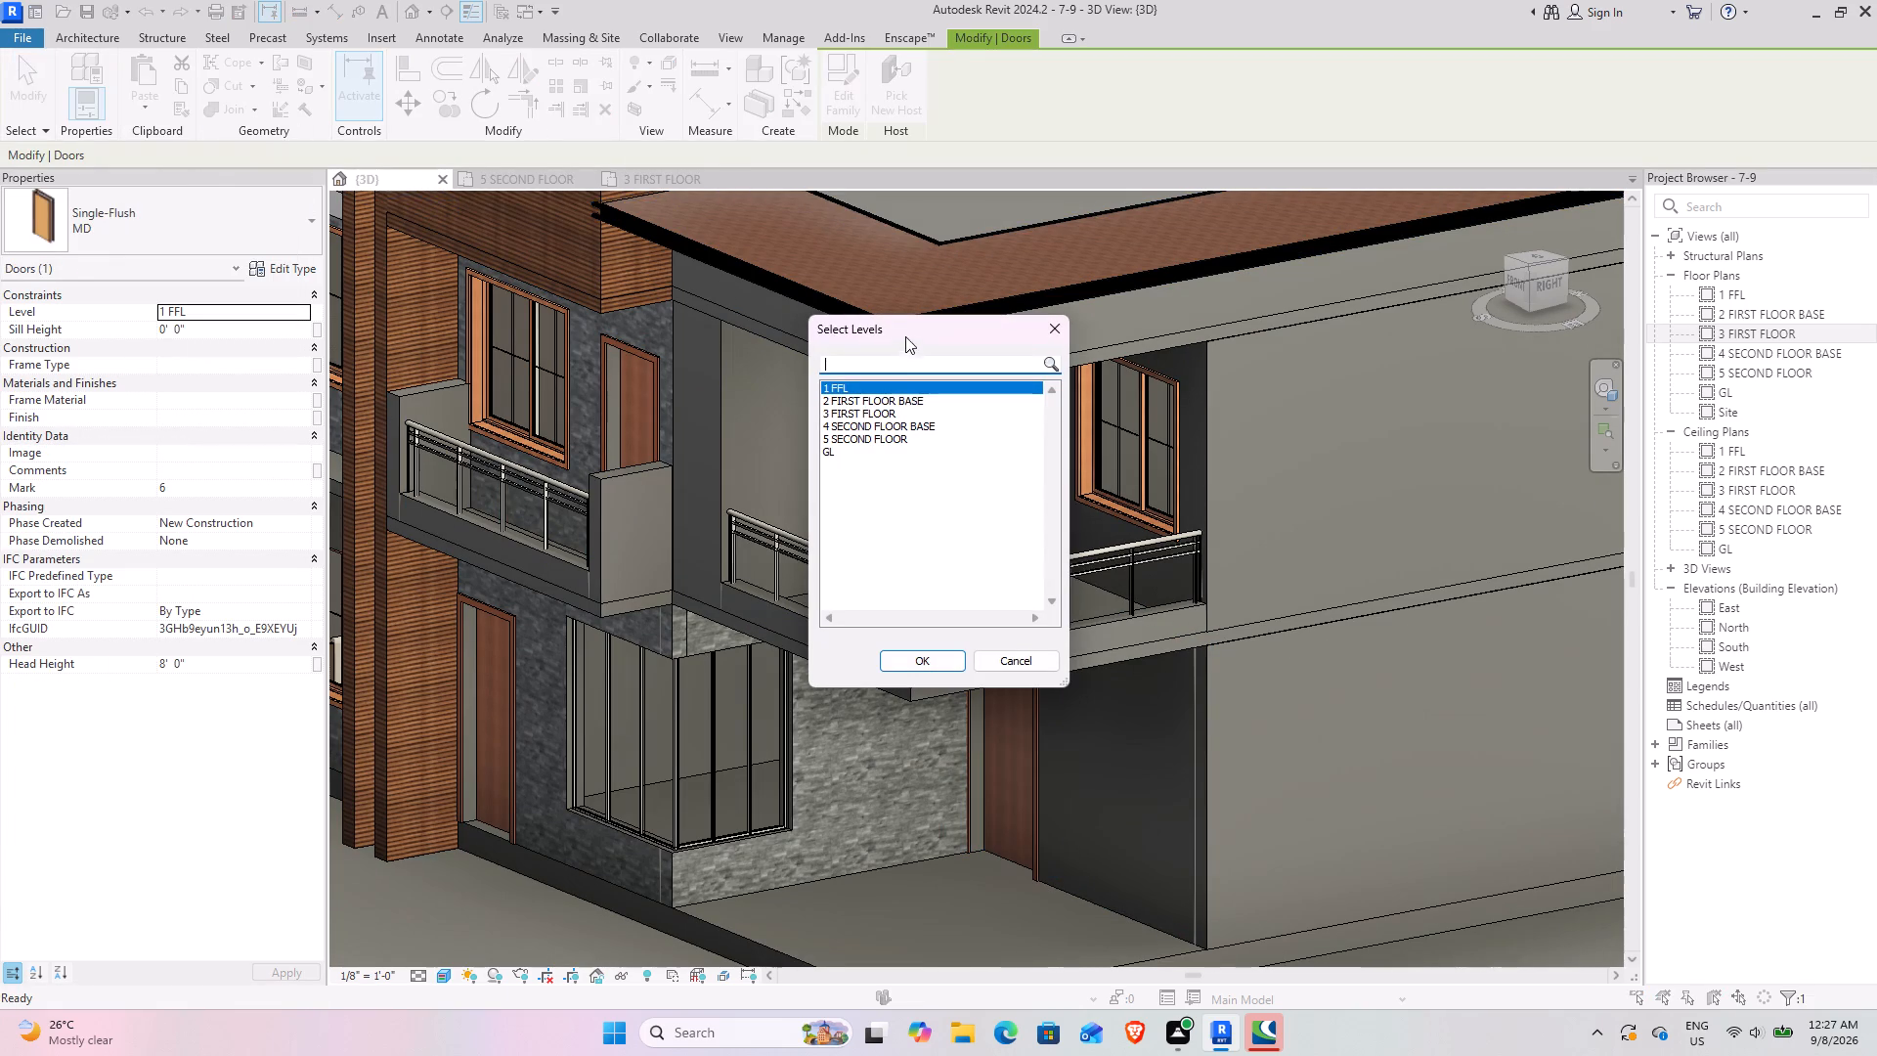
left_click(864, 410)
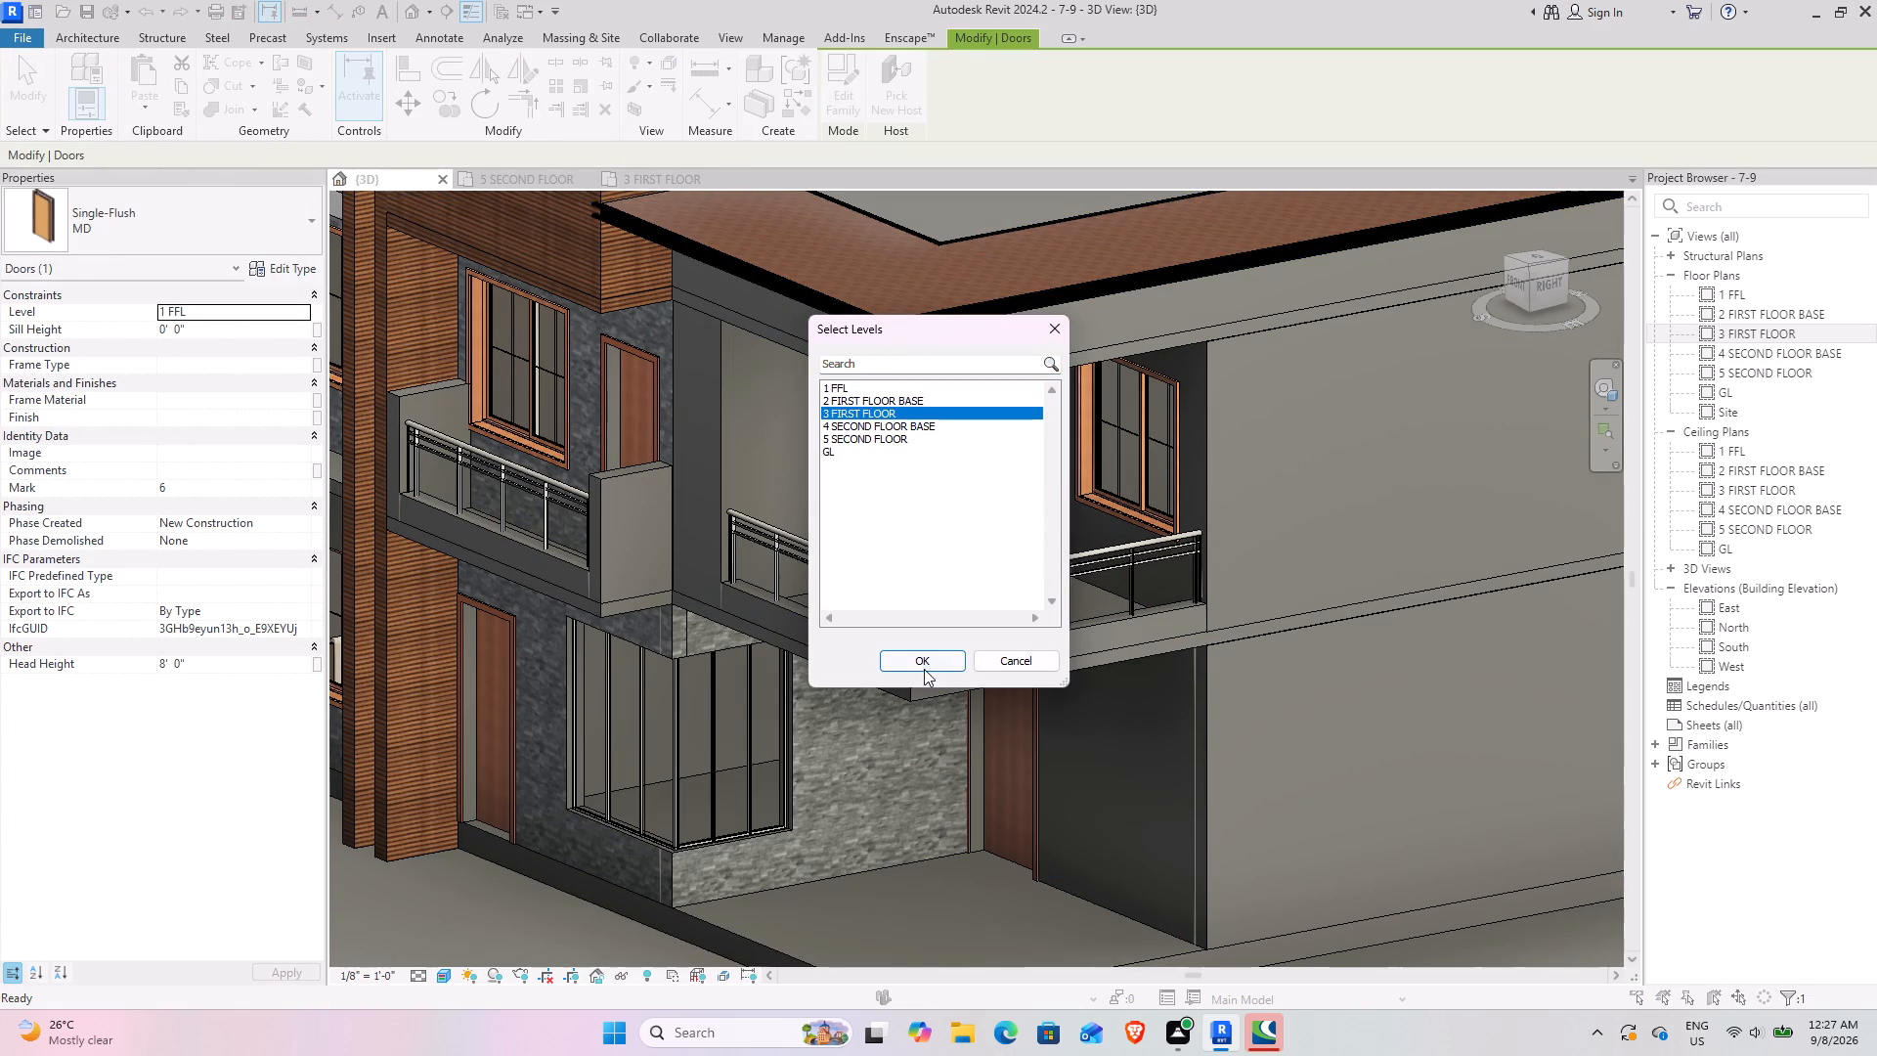
left_click(922, 669)
left_click(839, 868)
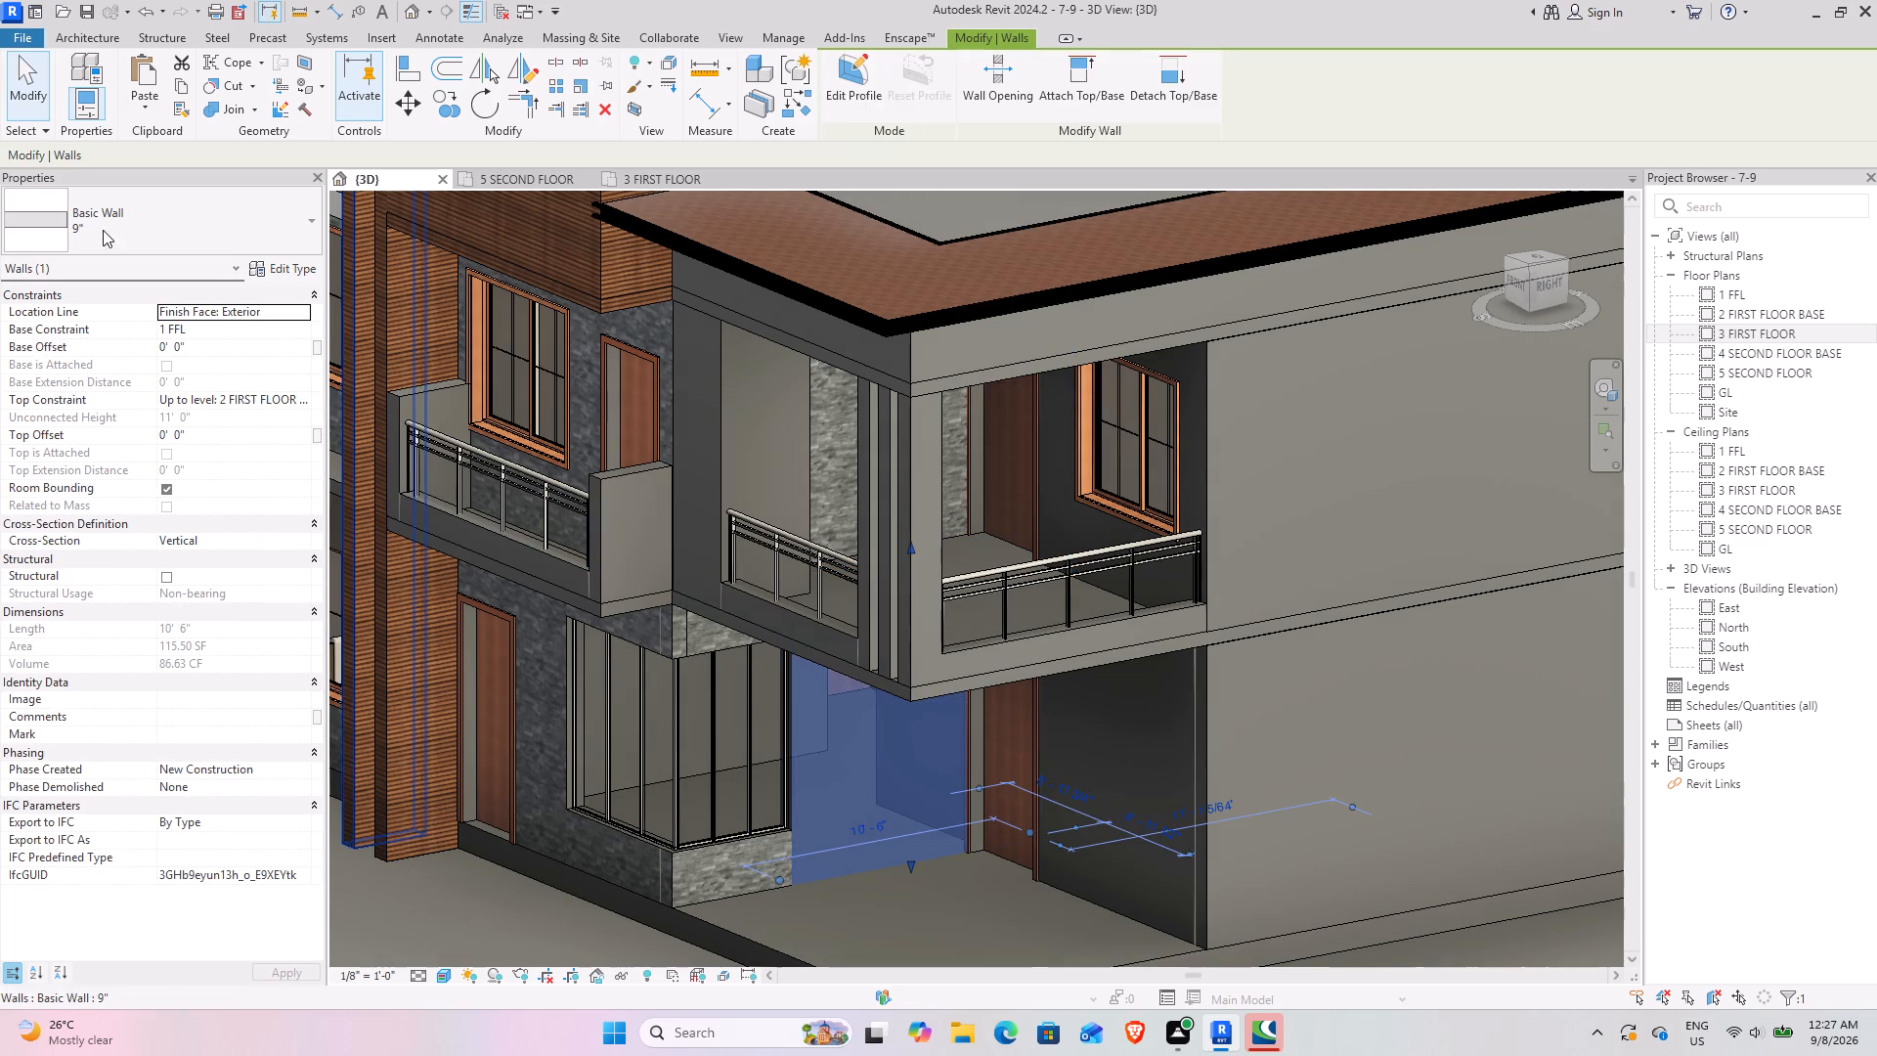
triple_click(13, 73)
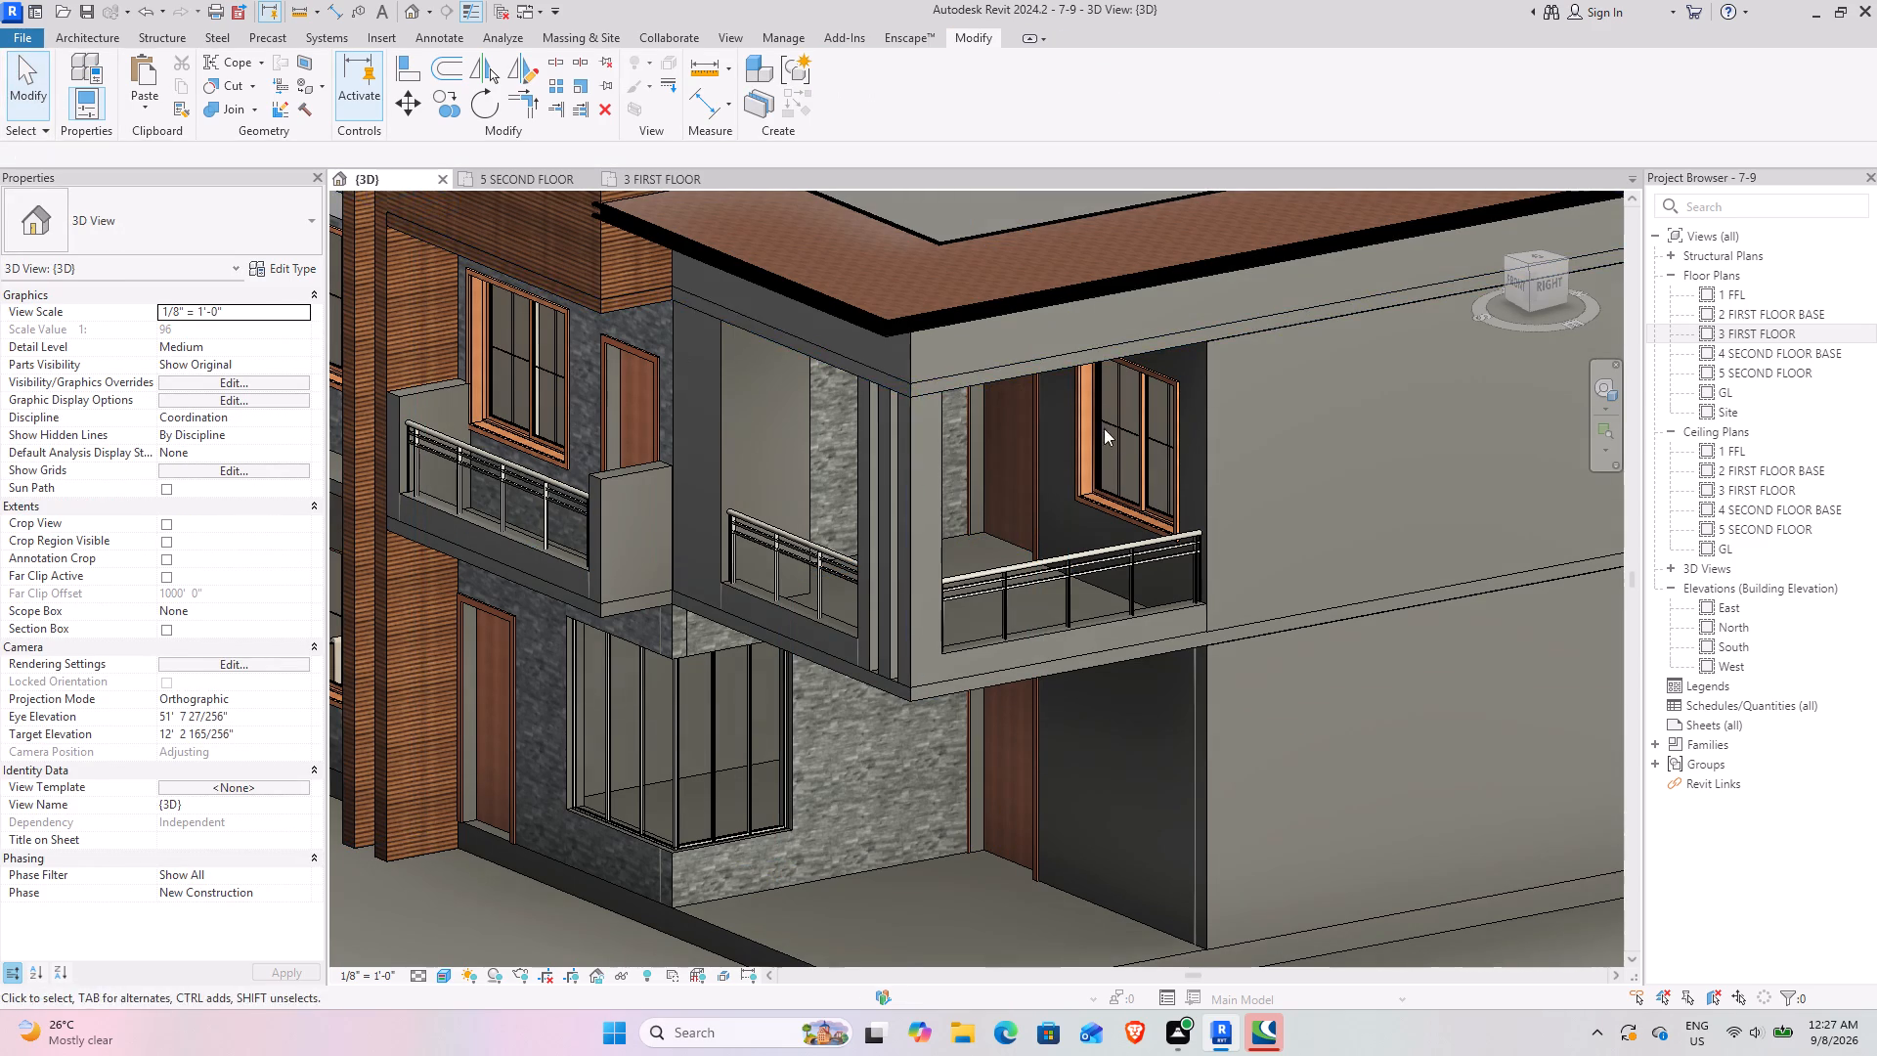
Examine the whole house in 3D, from a level view of the facade to a raised corner view.
scroll(1125, 478, "down", 5)
middle_click_drag(1057, 537, 930, 481)
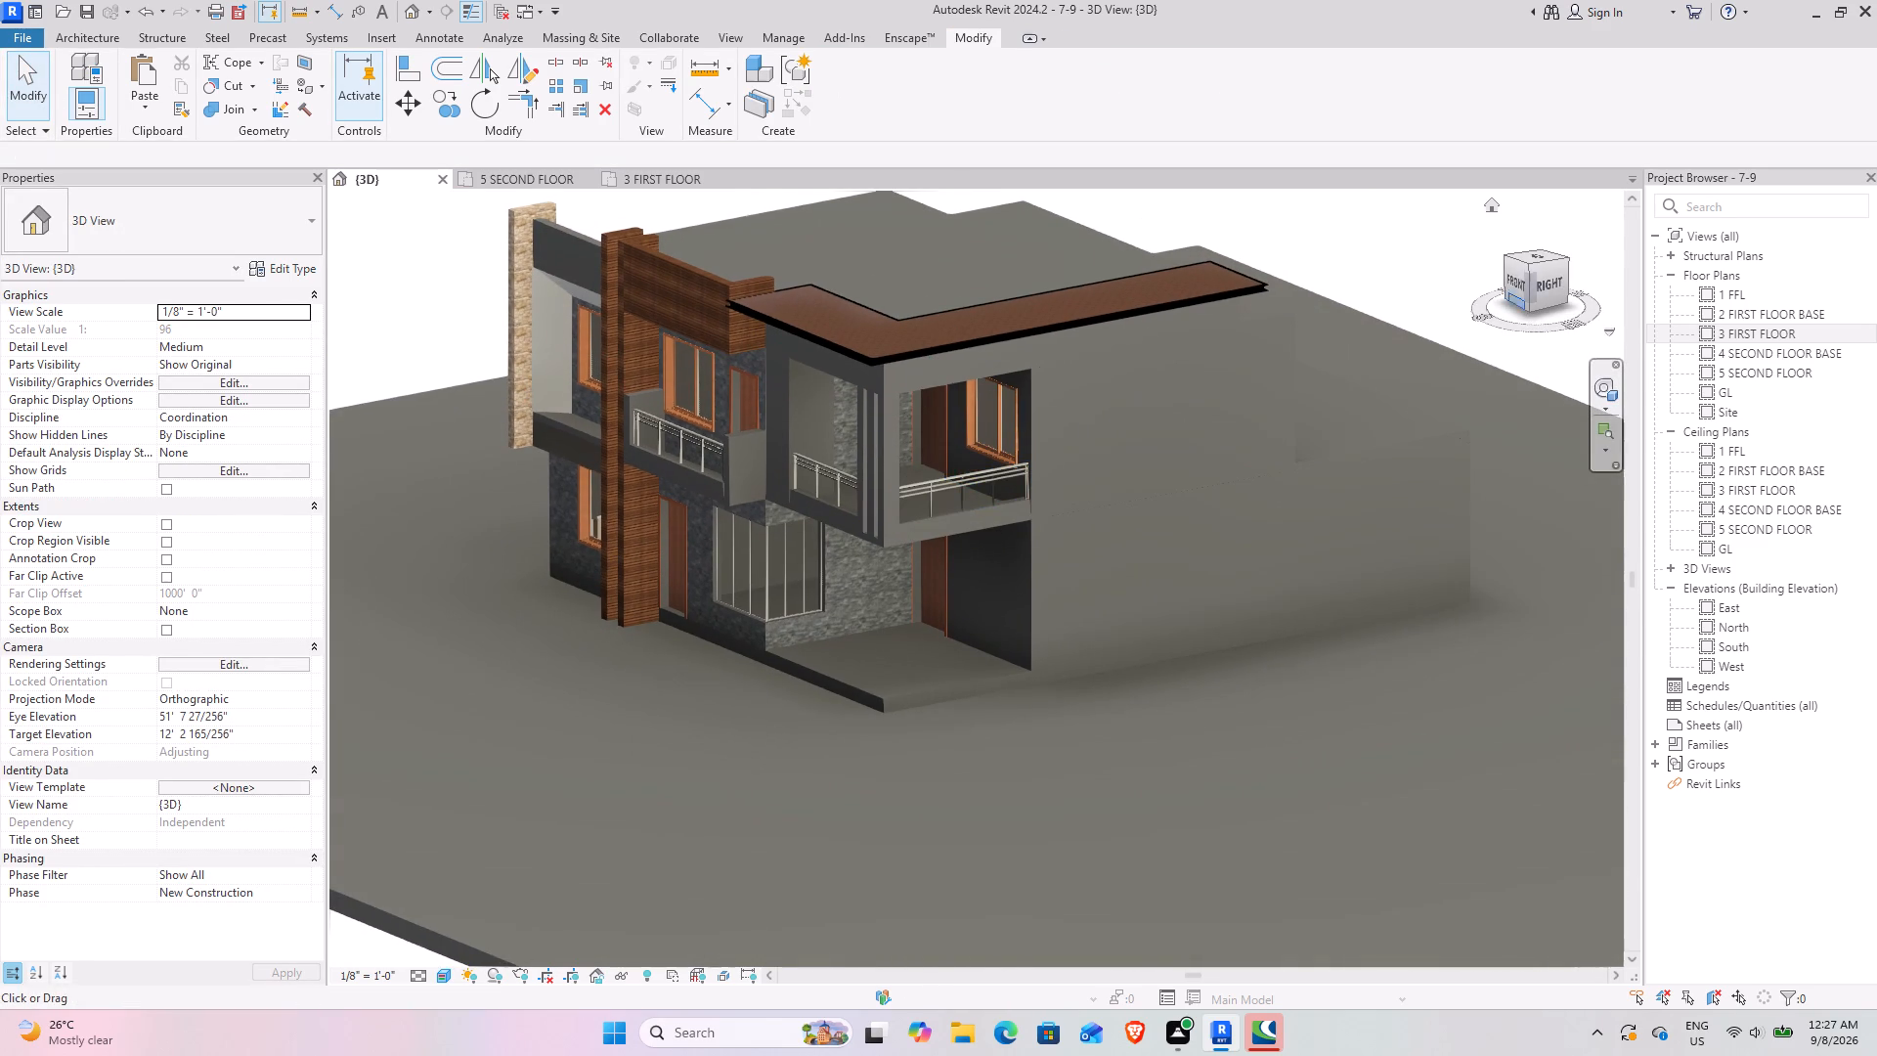
left_click_drag(1523, 286, 1522, 286)
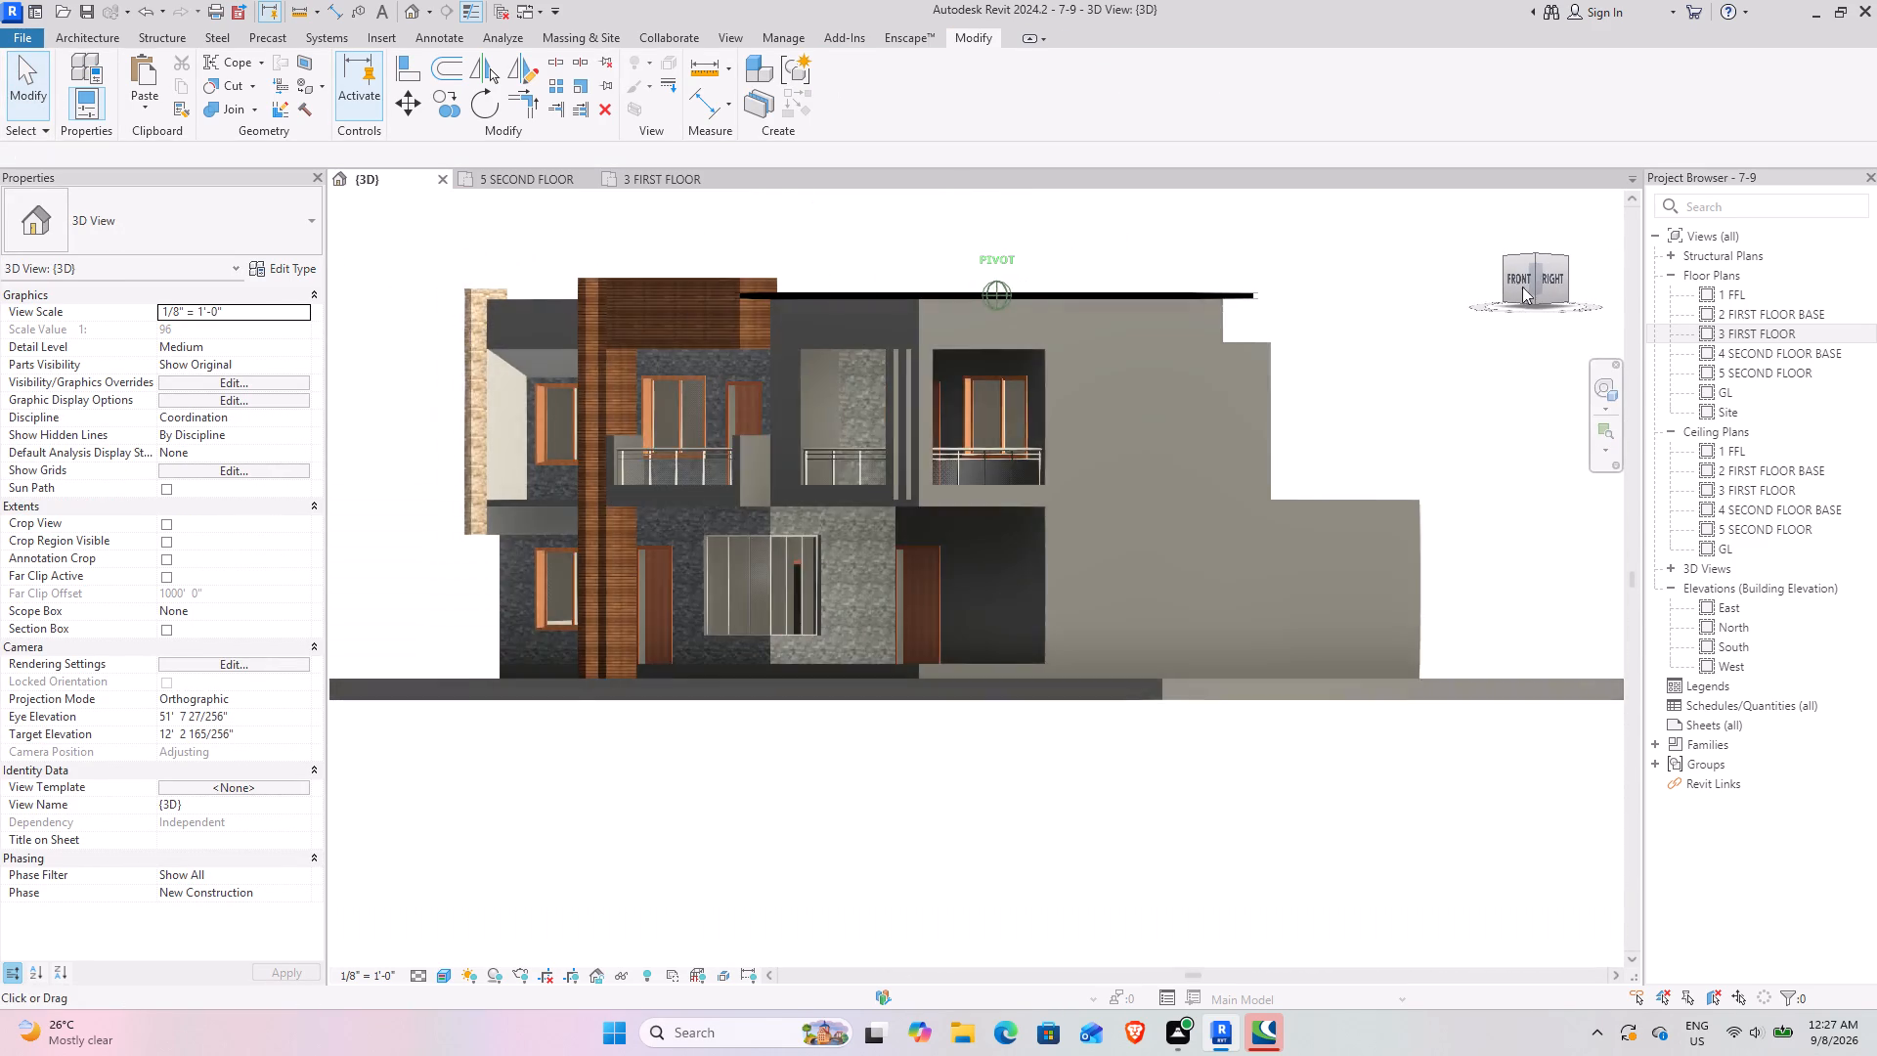
left_click_drag(1522, 286, 1536, 350)
left_click(1325, 719)
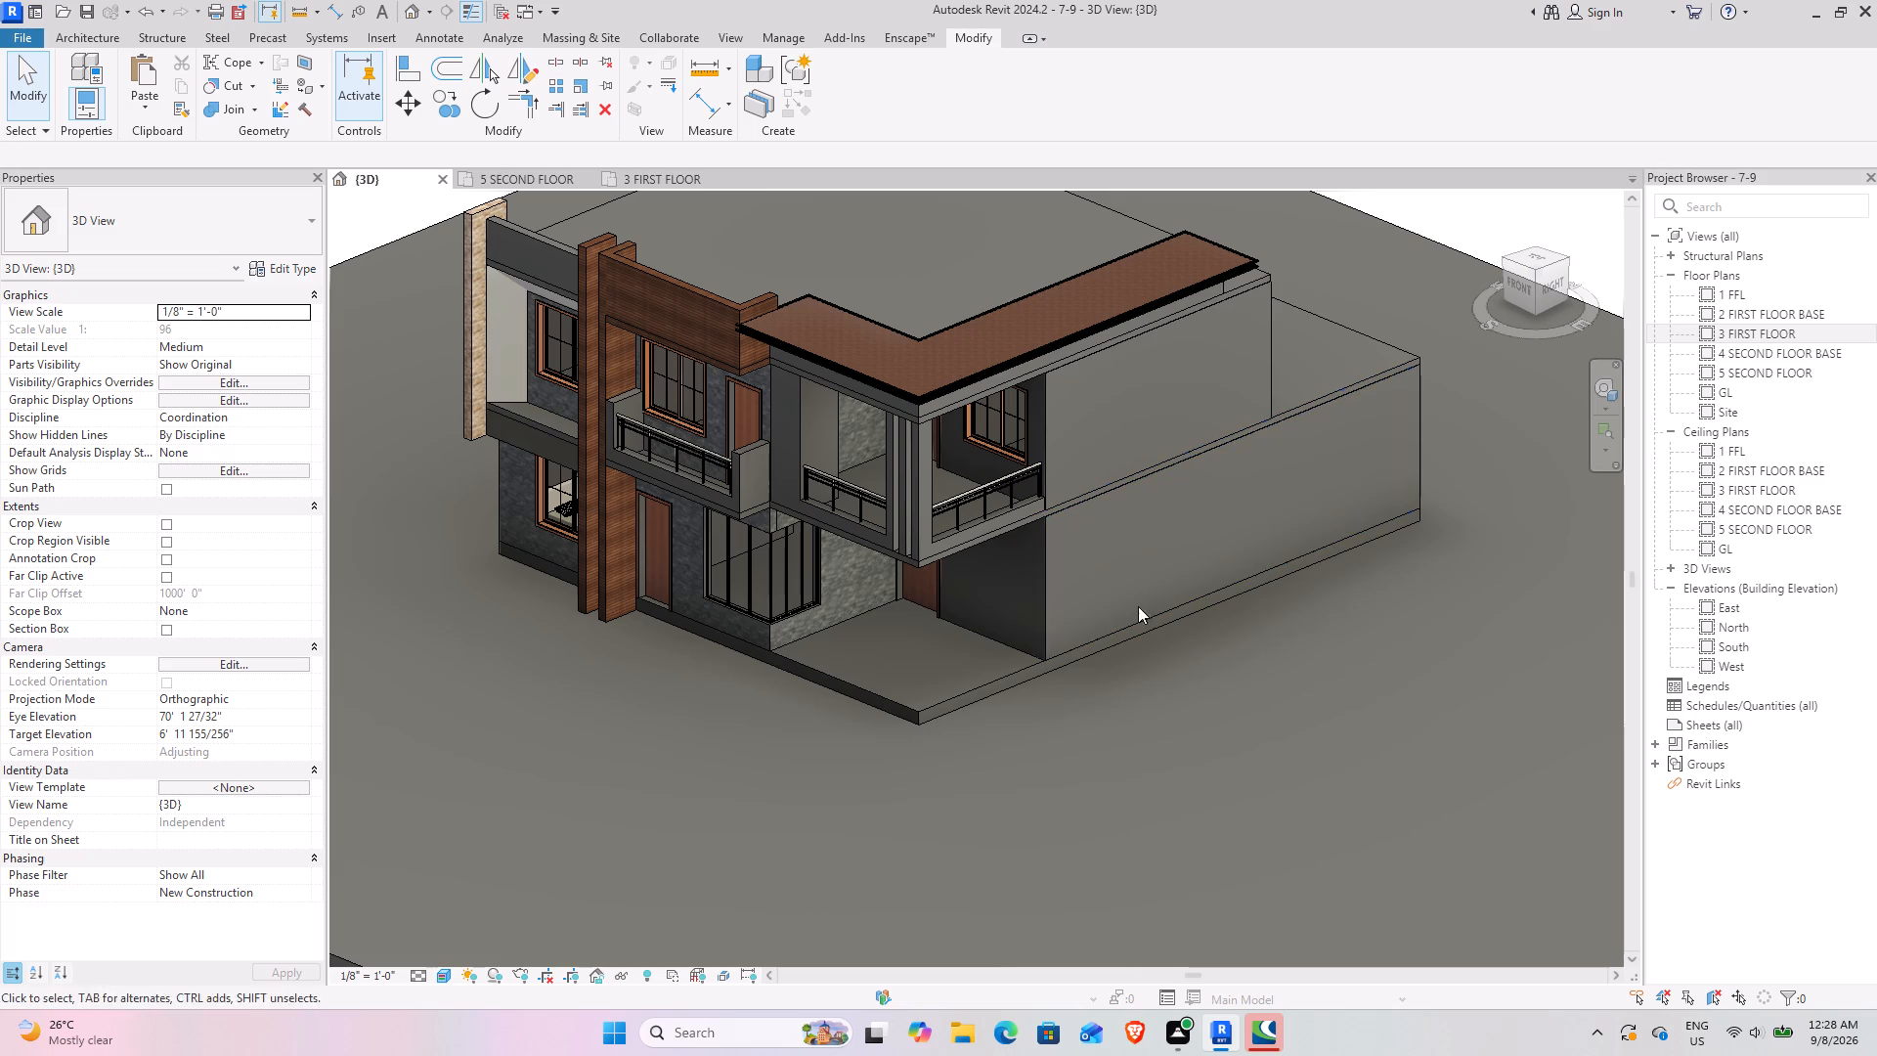
Select the ground-floor side wall and inspect its end at the kitchen and porch corner in the 1 FFL floor plan.
left_click(1048, 587)
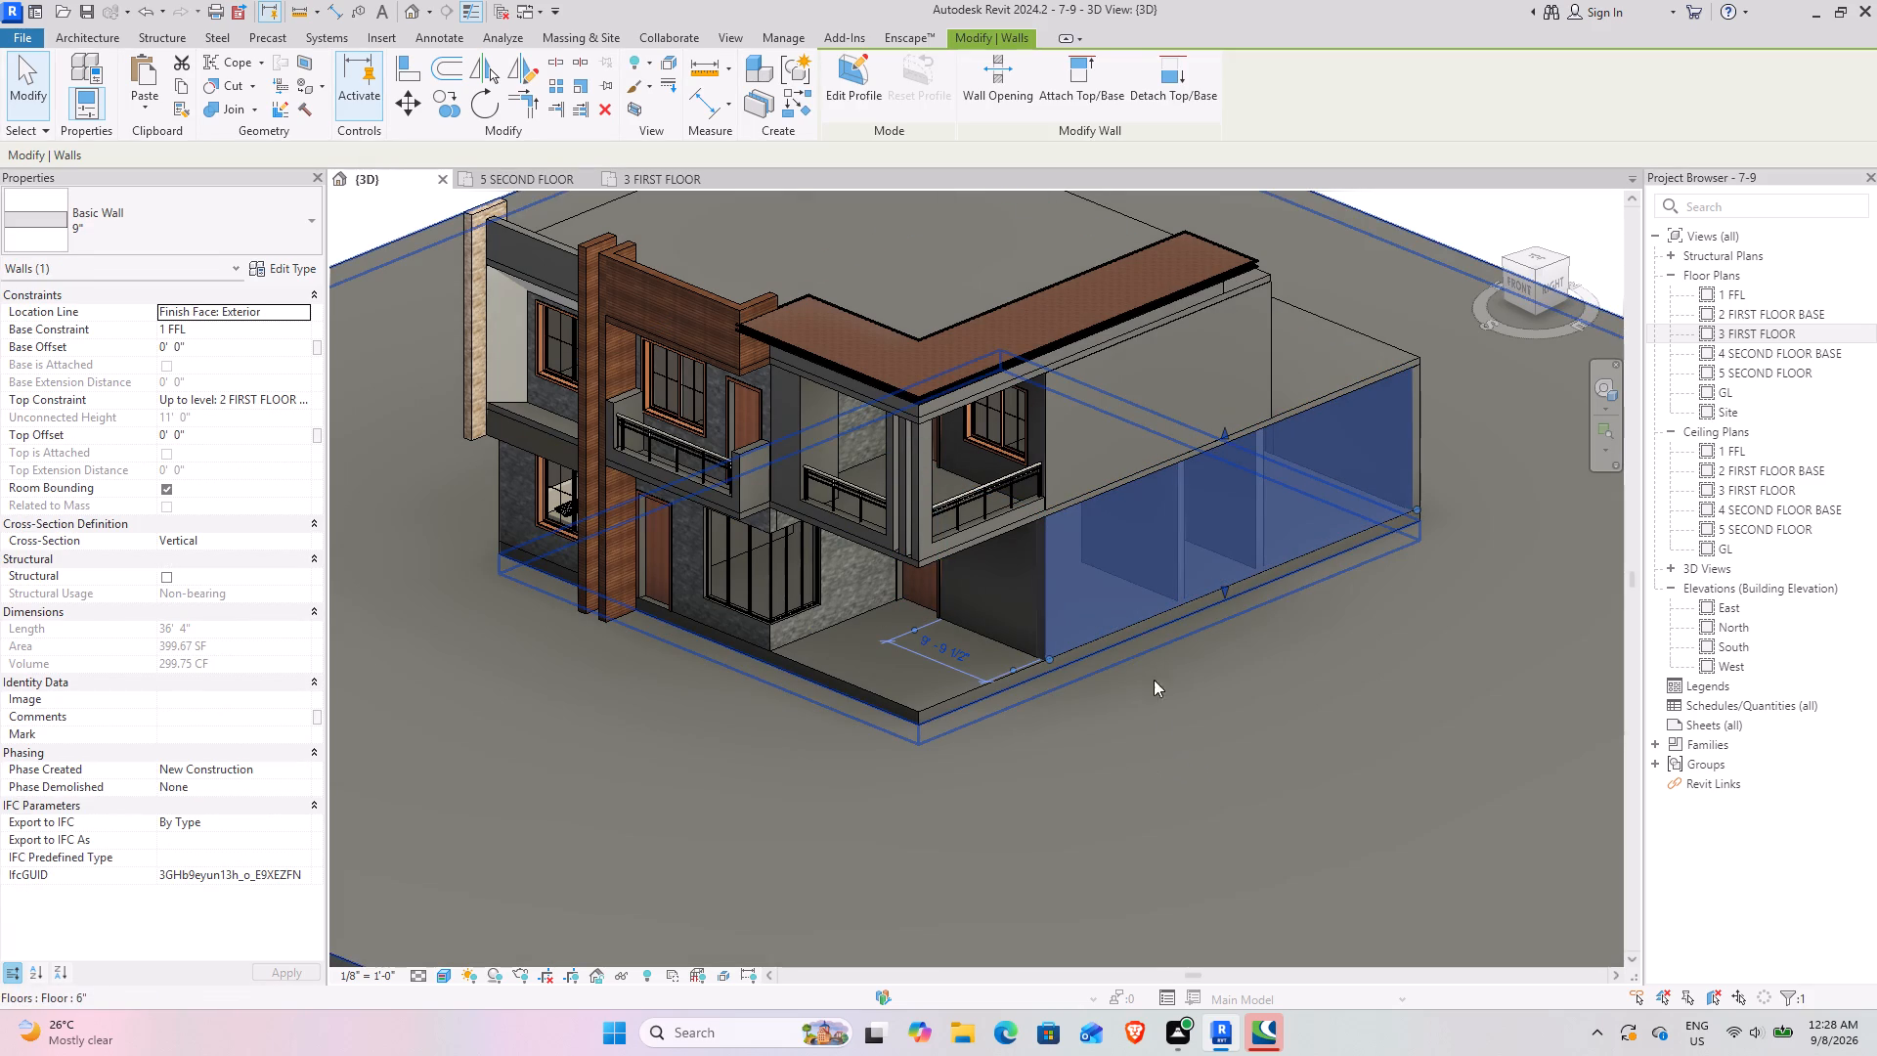
left_click(665, 184)
scroll(1240, 508, "down", 2)
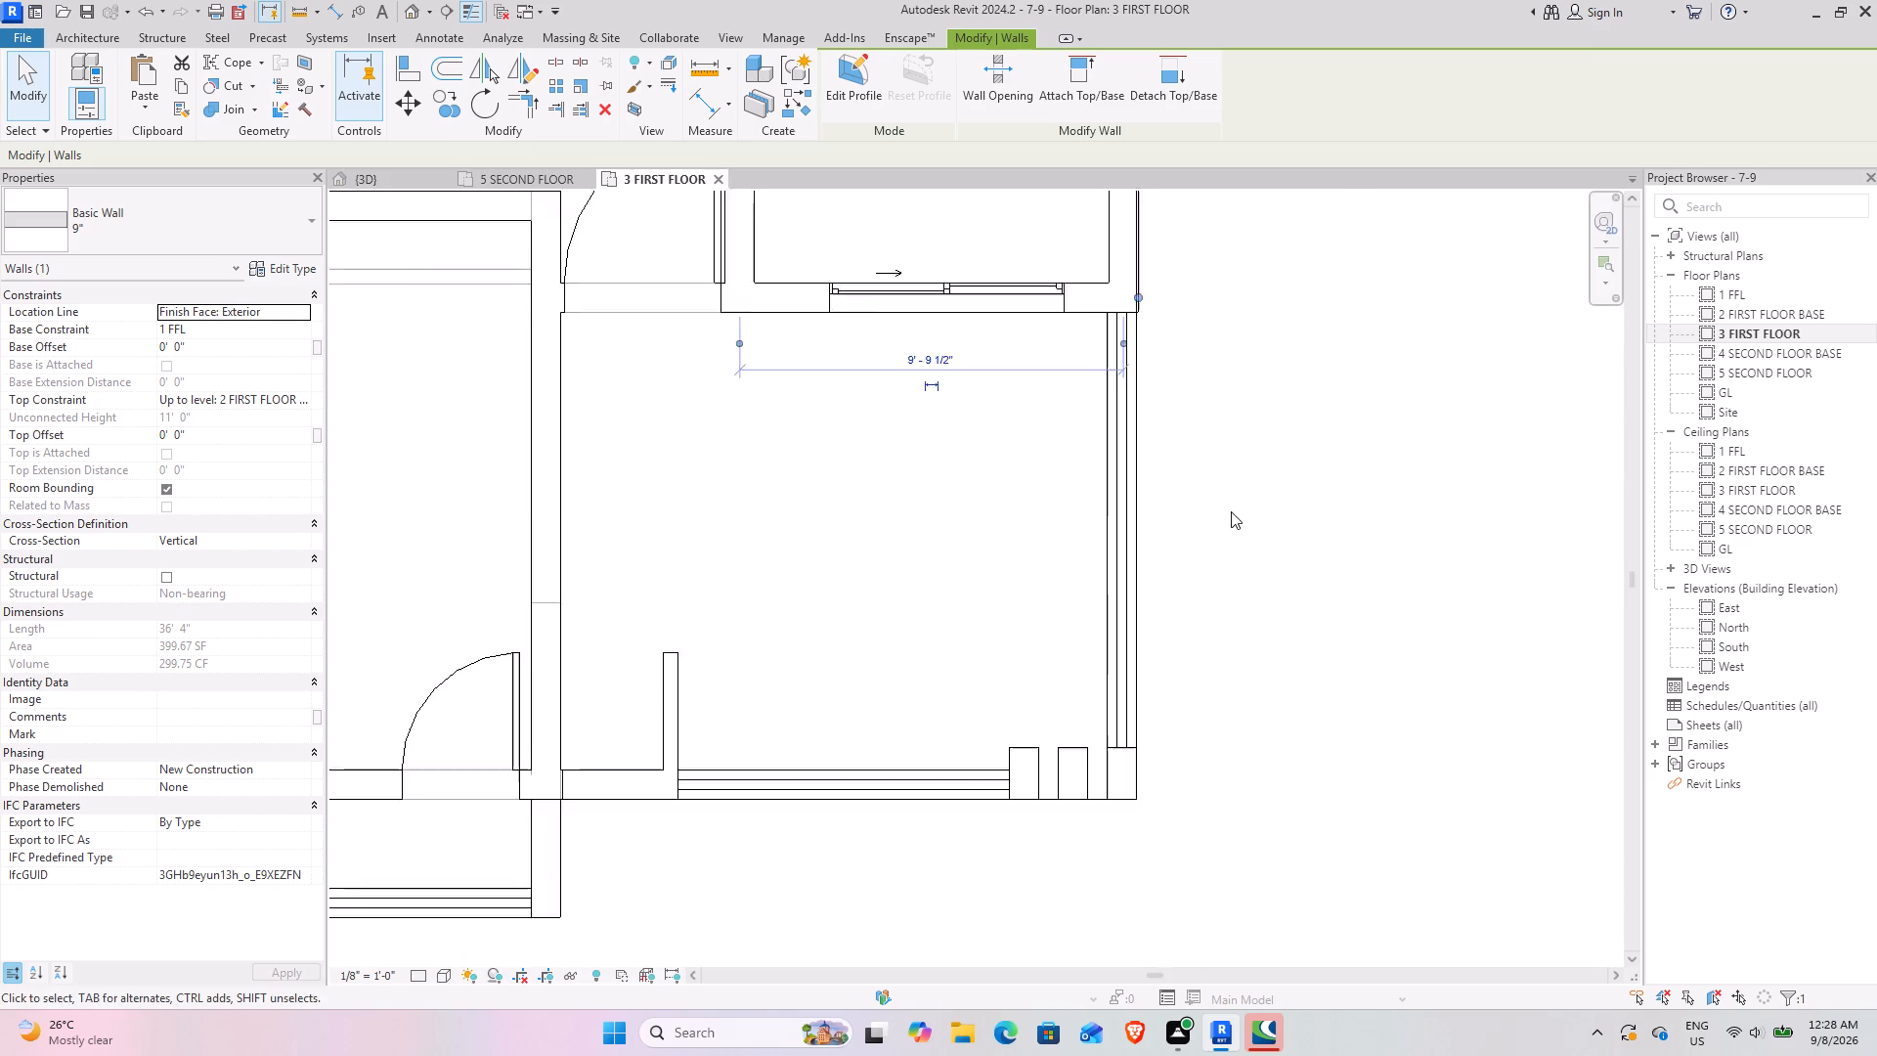
scroll(1231, 511, "down", 2)
middle_click_drag(895, 539, 683, 539)
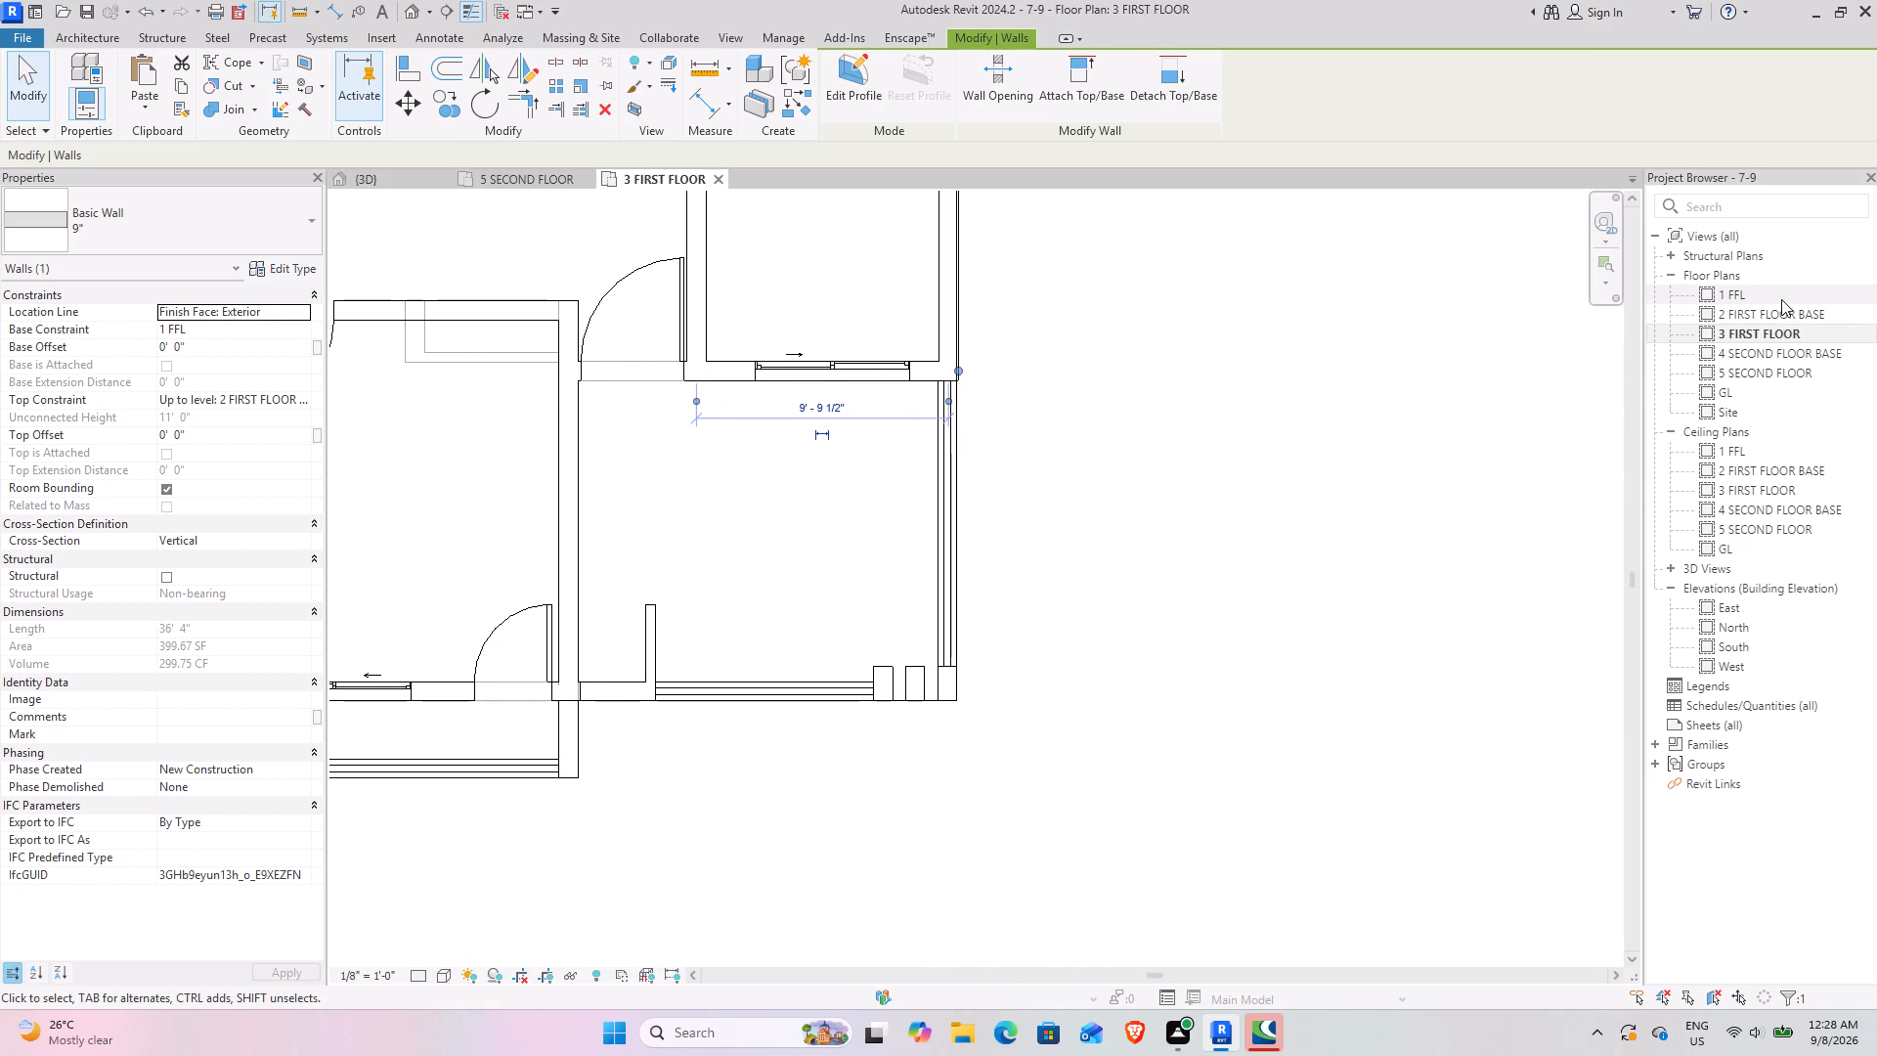
double_click(1781, 299)
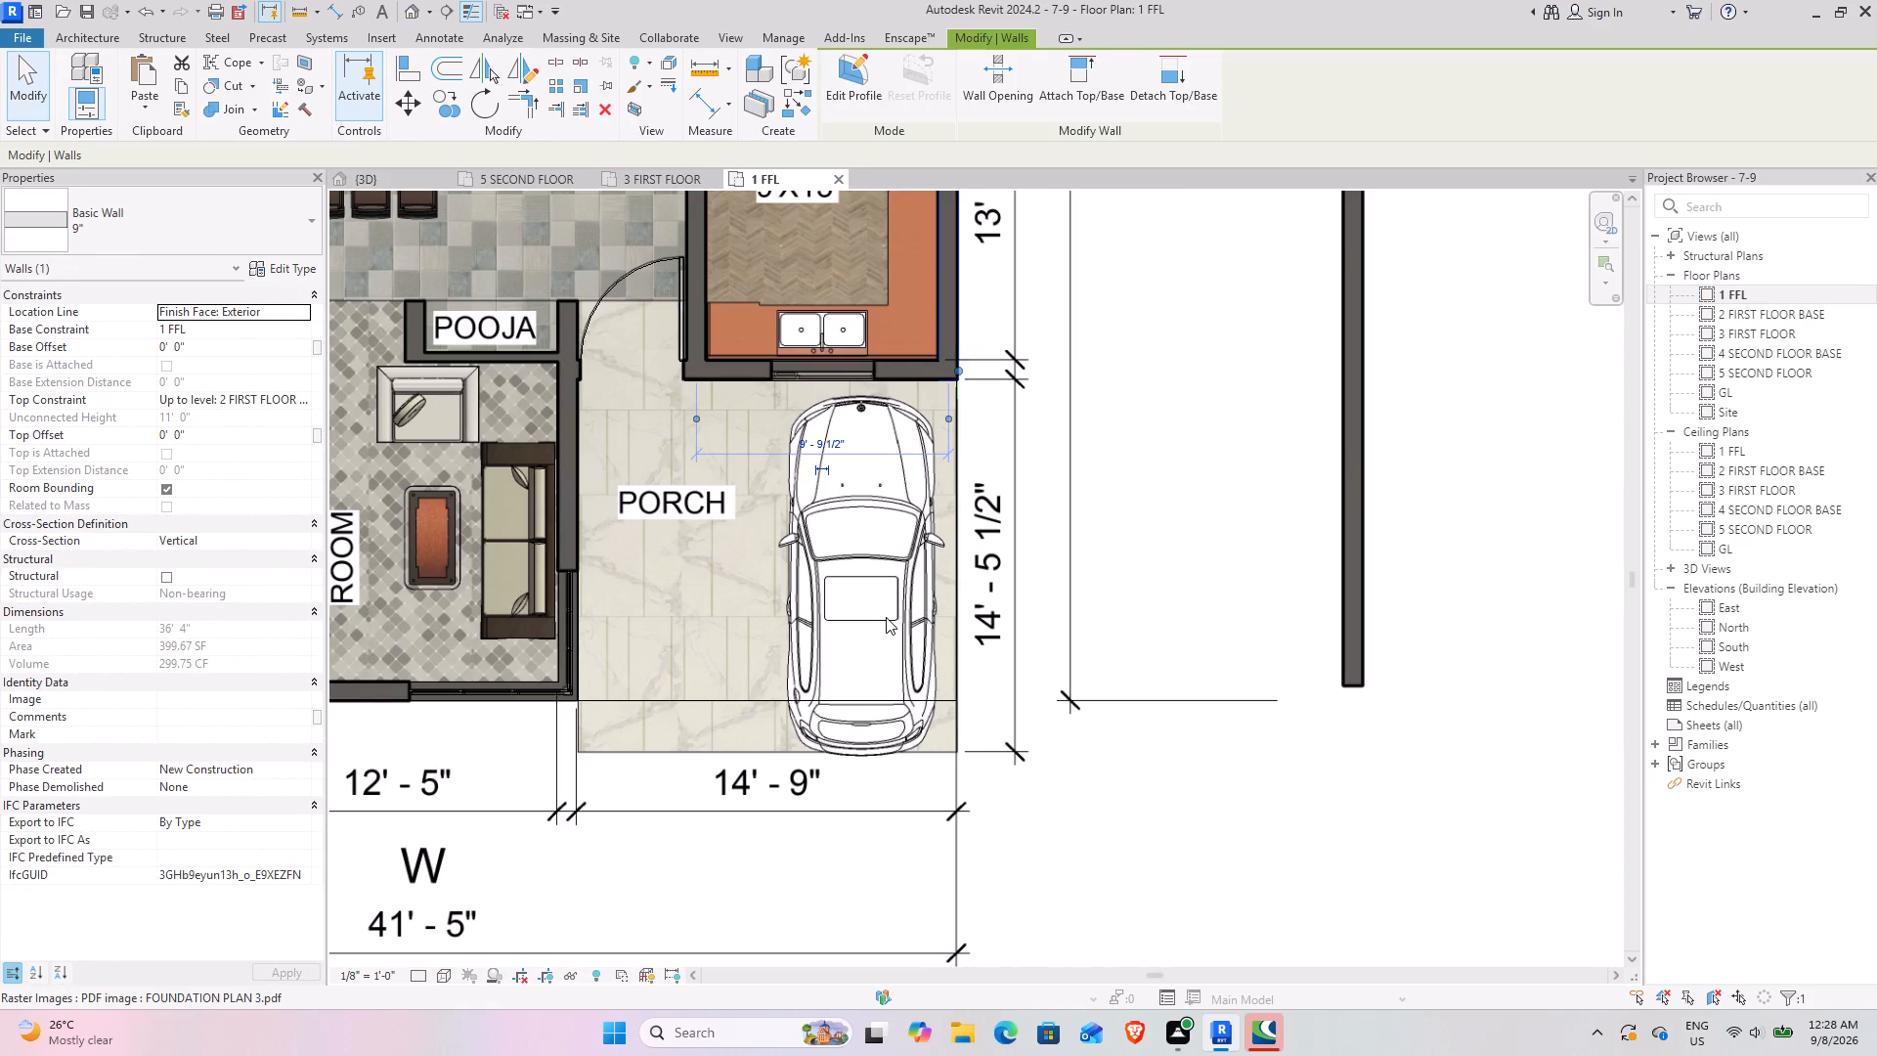
scroll(882, 617, "down", 4)
middle_click_drag(902, 558, 906, 599)
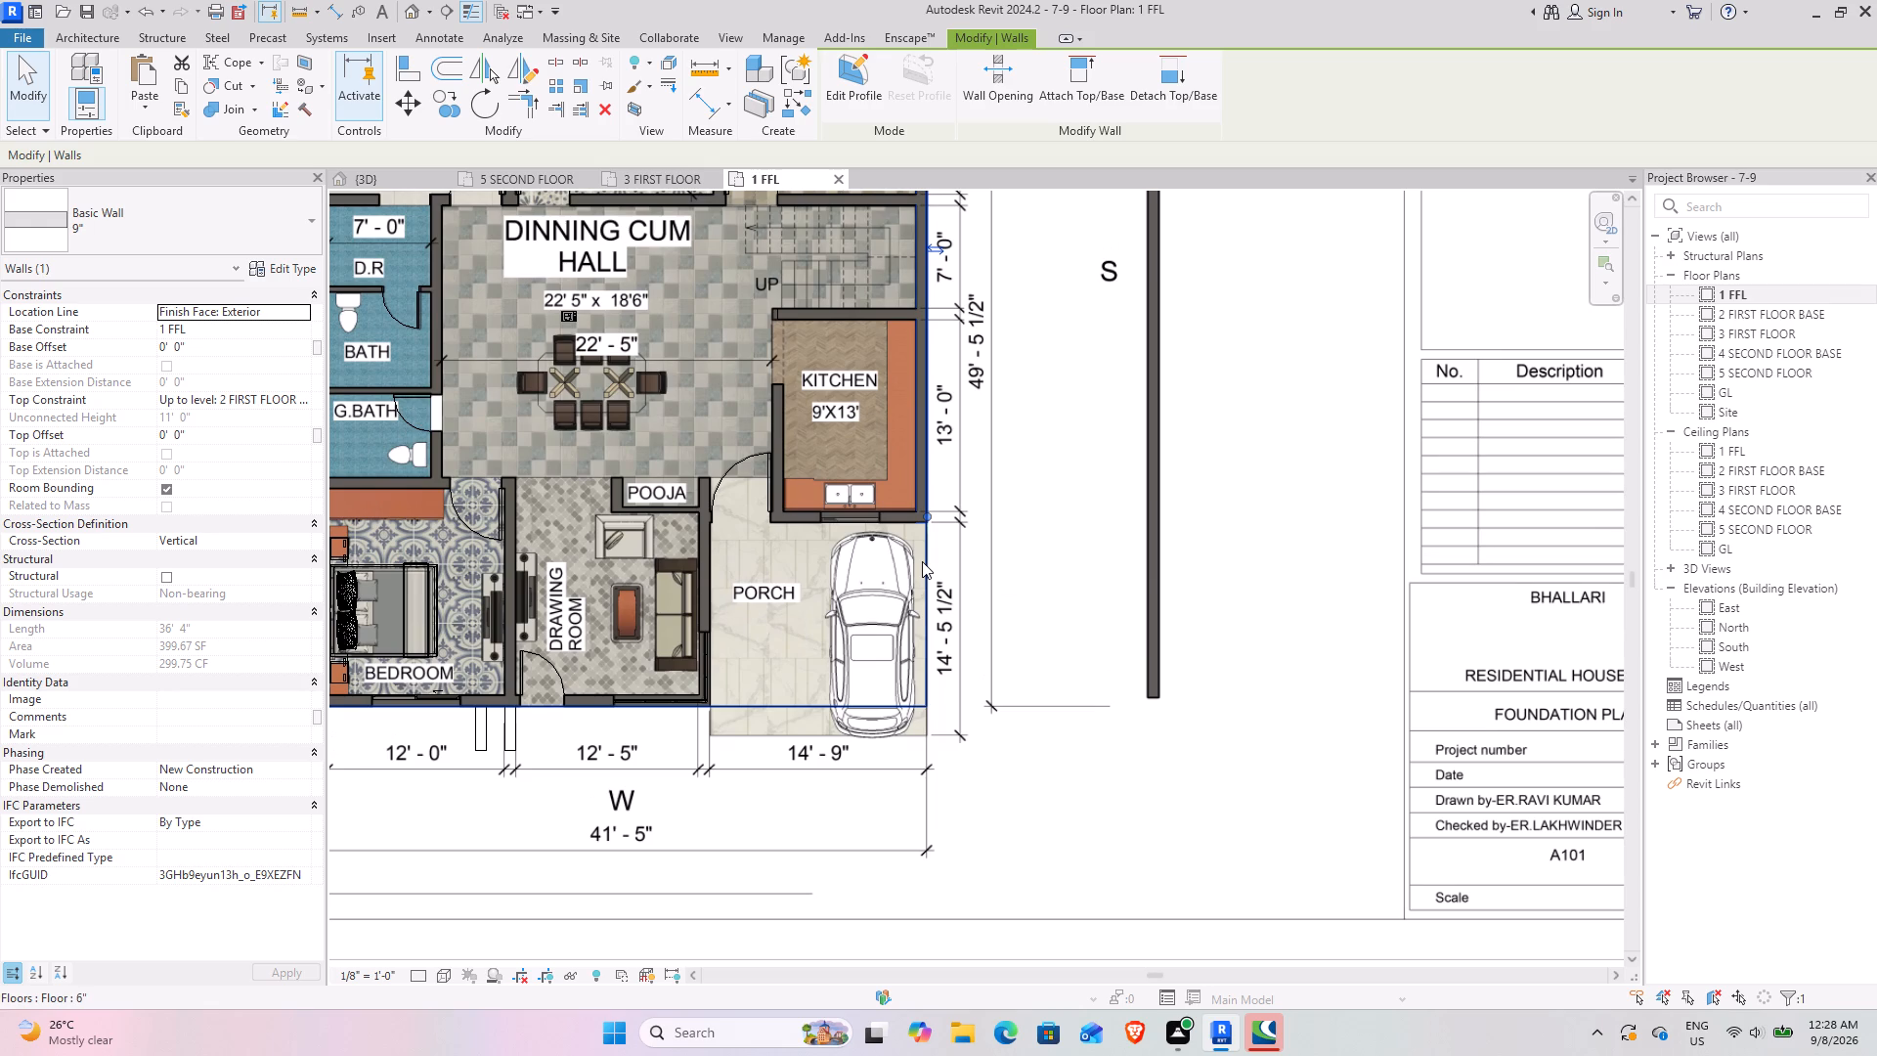
scroll(839, 548, "down", 3)
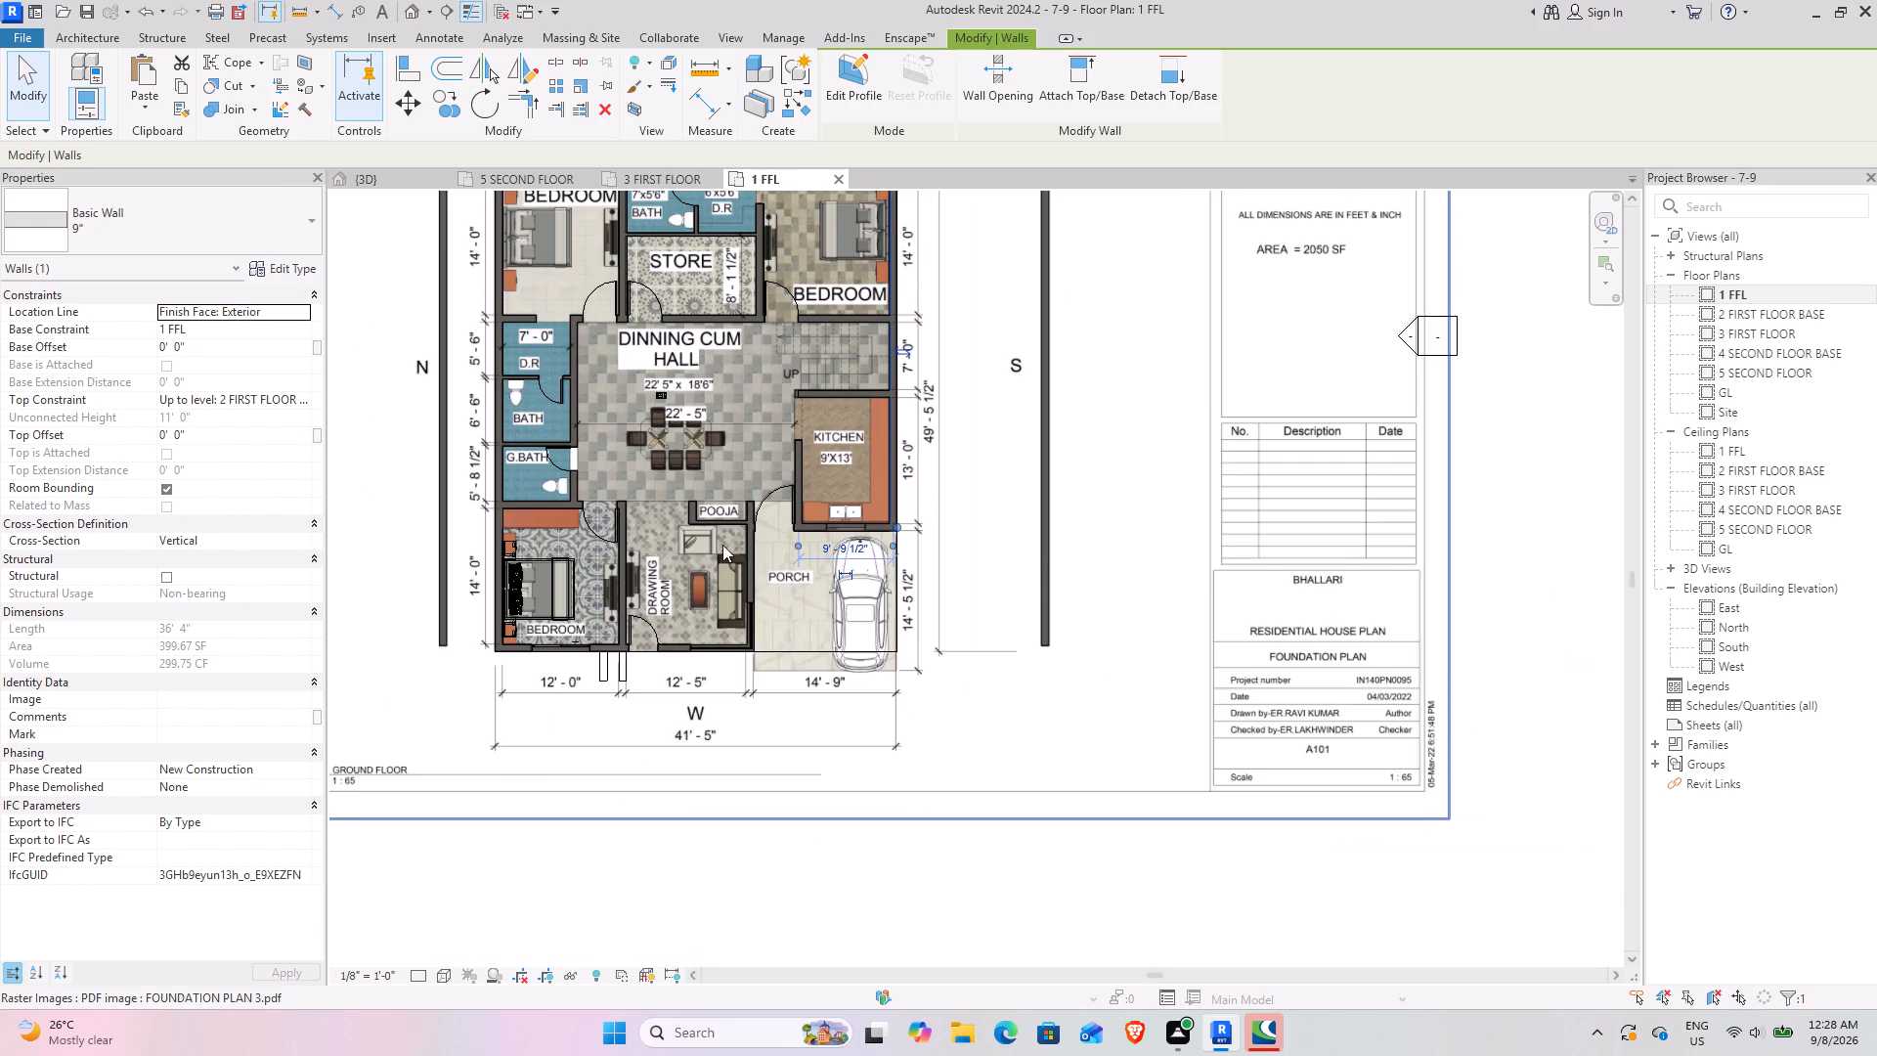
middle_click_drag(693, 541, 864, 675)
scroll(1038, 644, "up", 5)
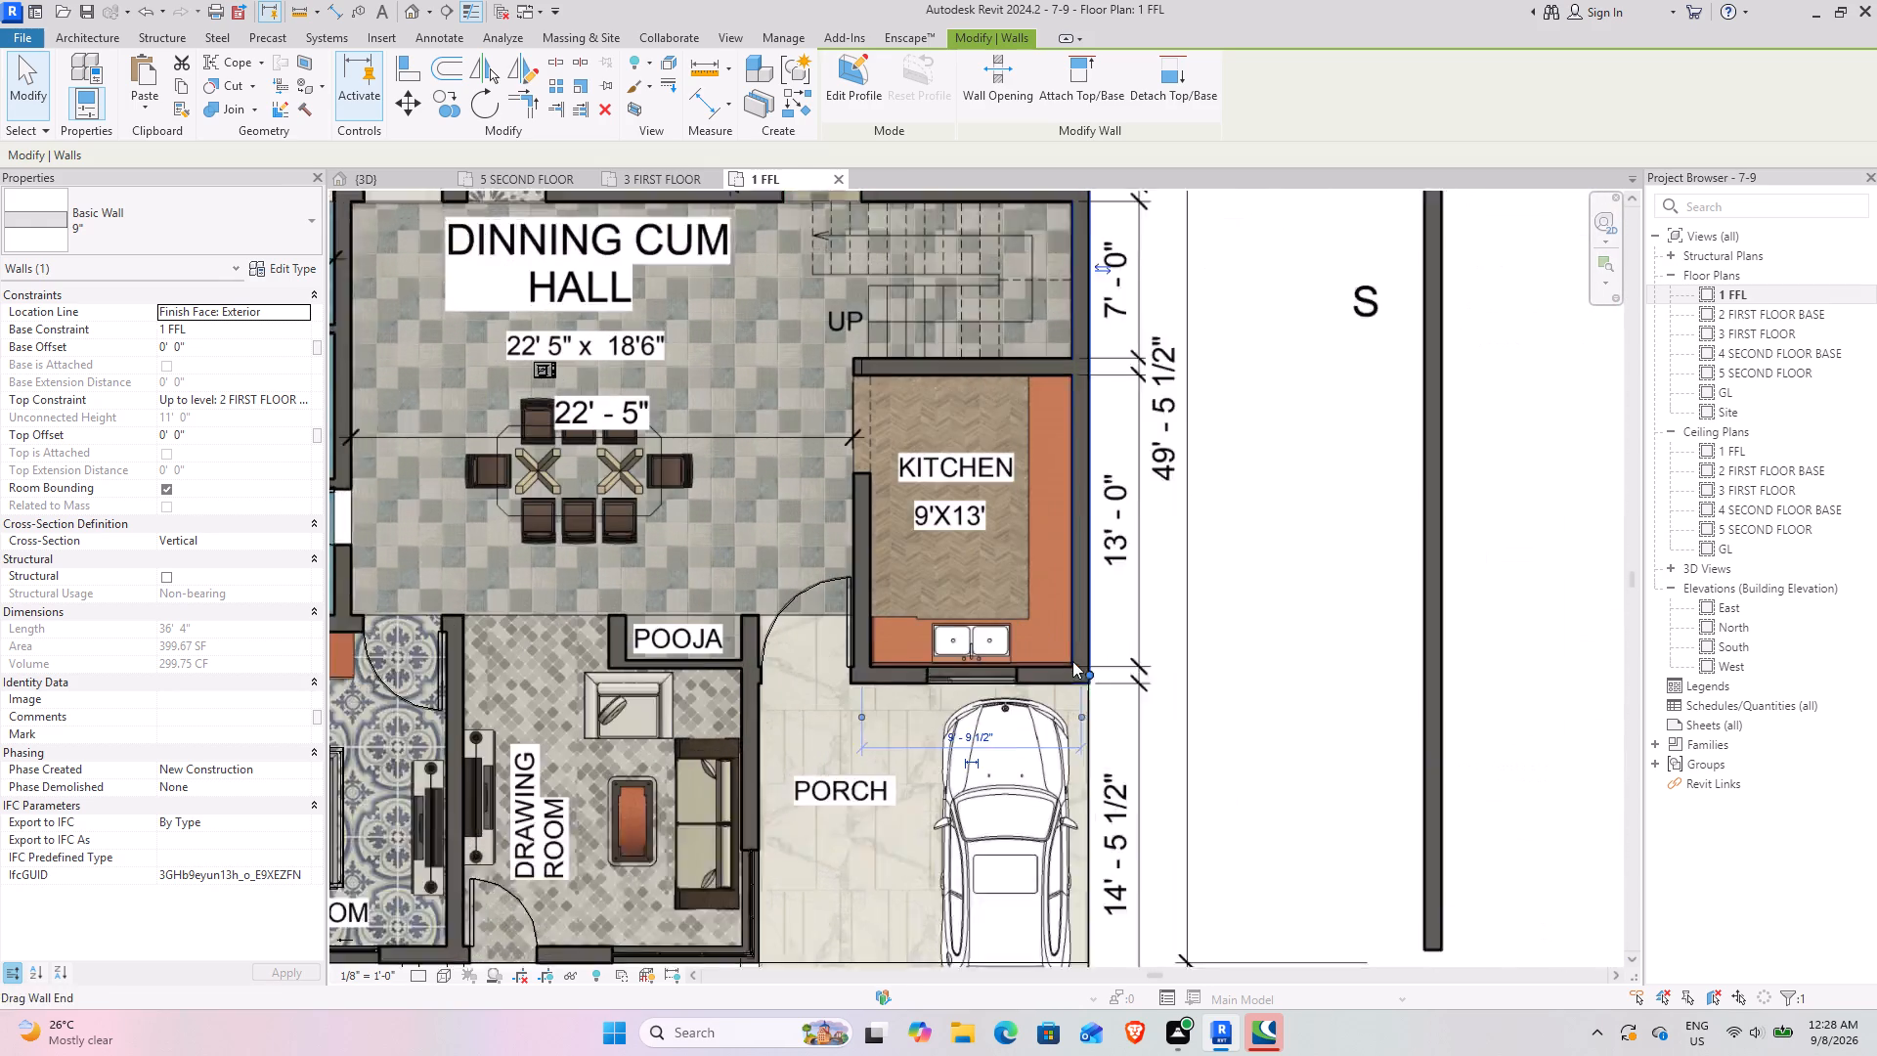
scroll(1072, 661, "up", 6)
middle_click_drag(1067, 725, 960, 671)
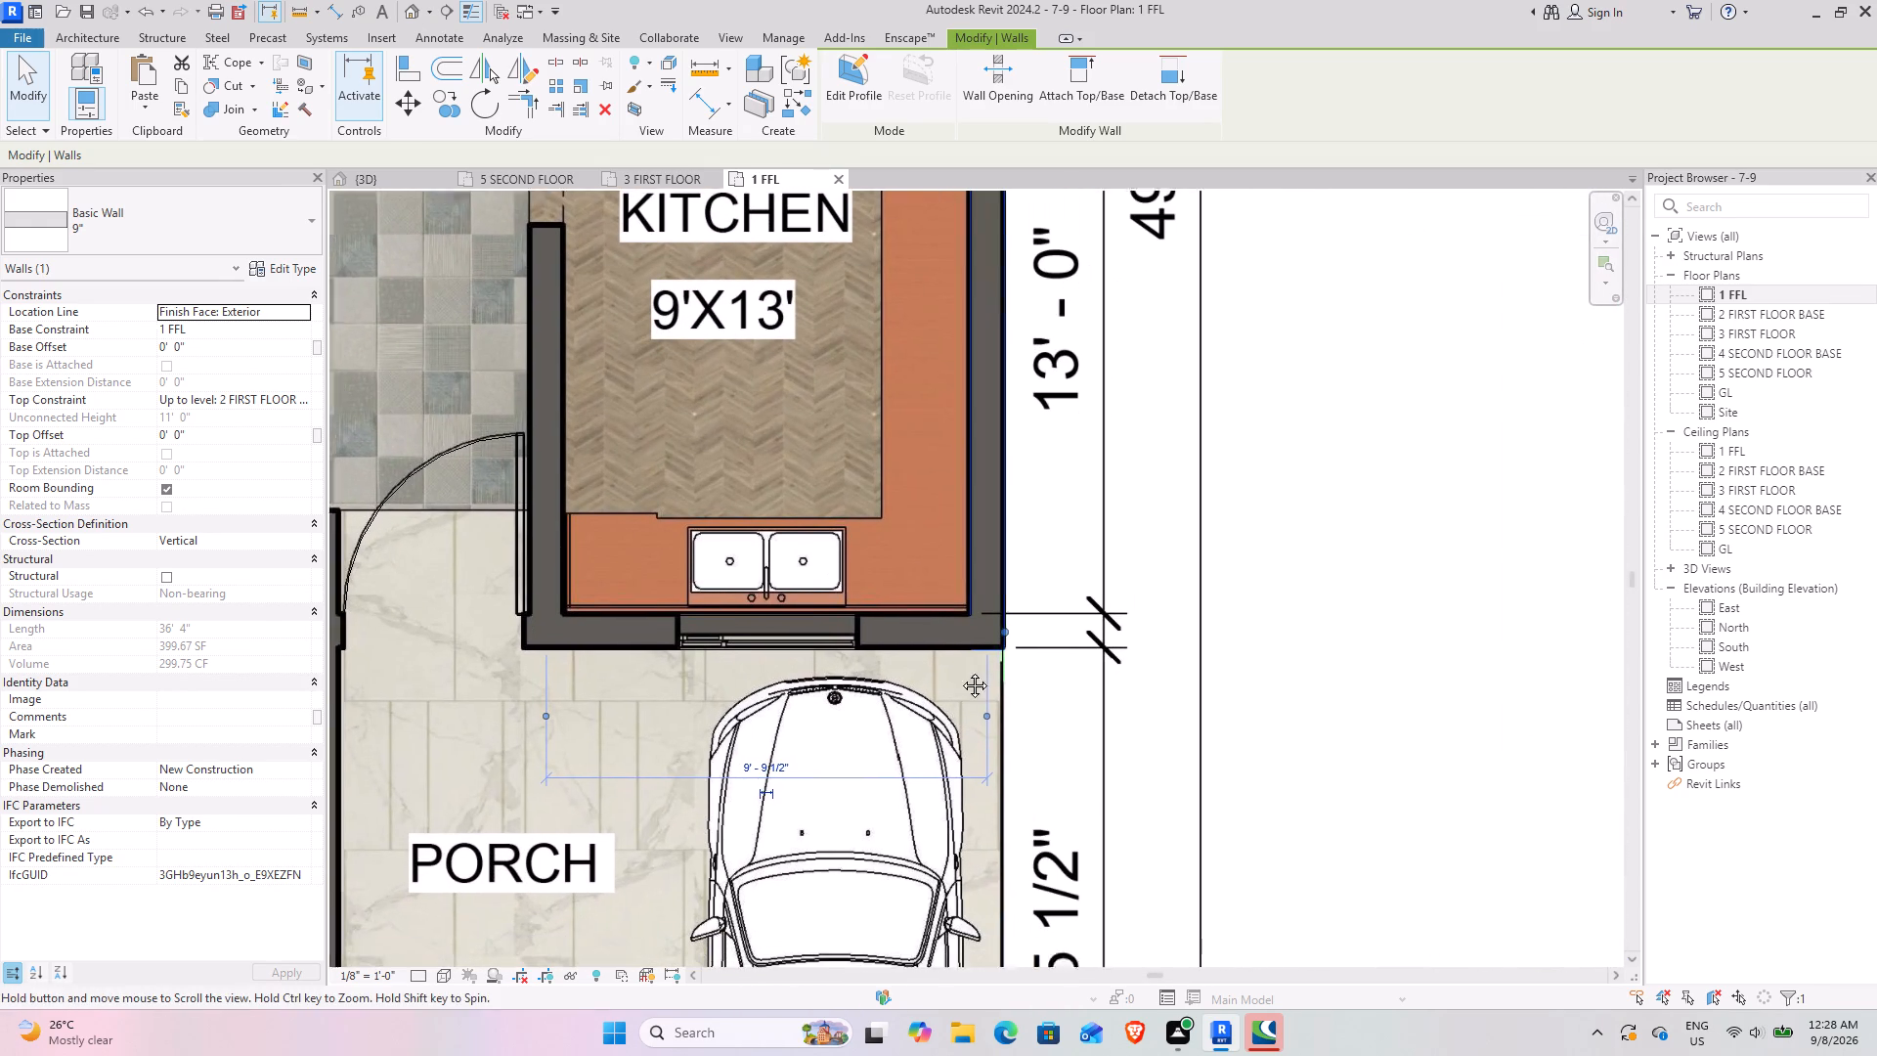
middle_click_drag(960, 671, 954, 666)
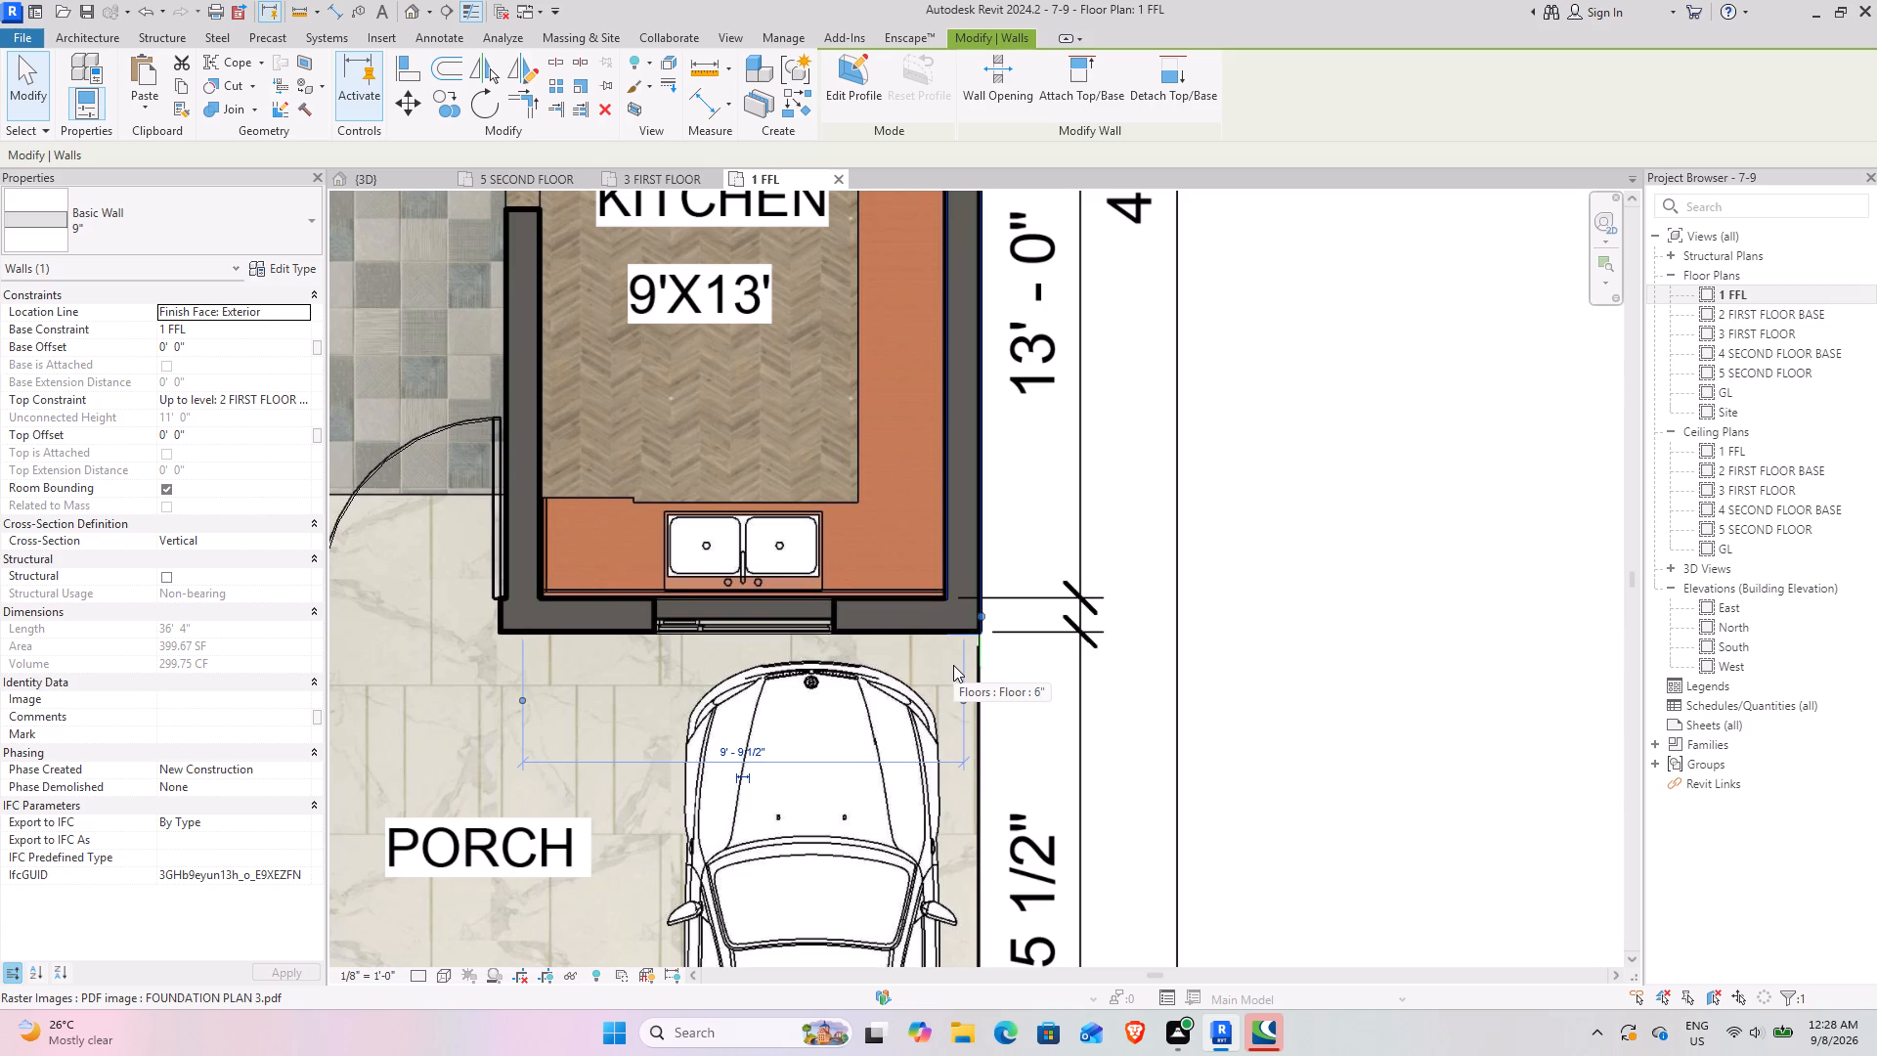
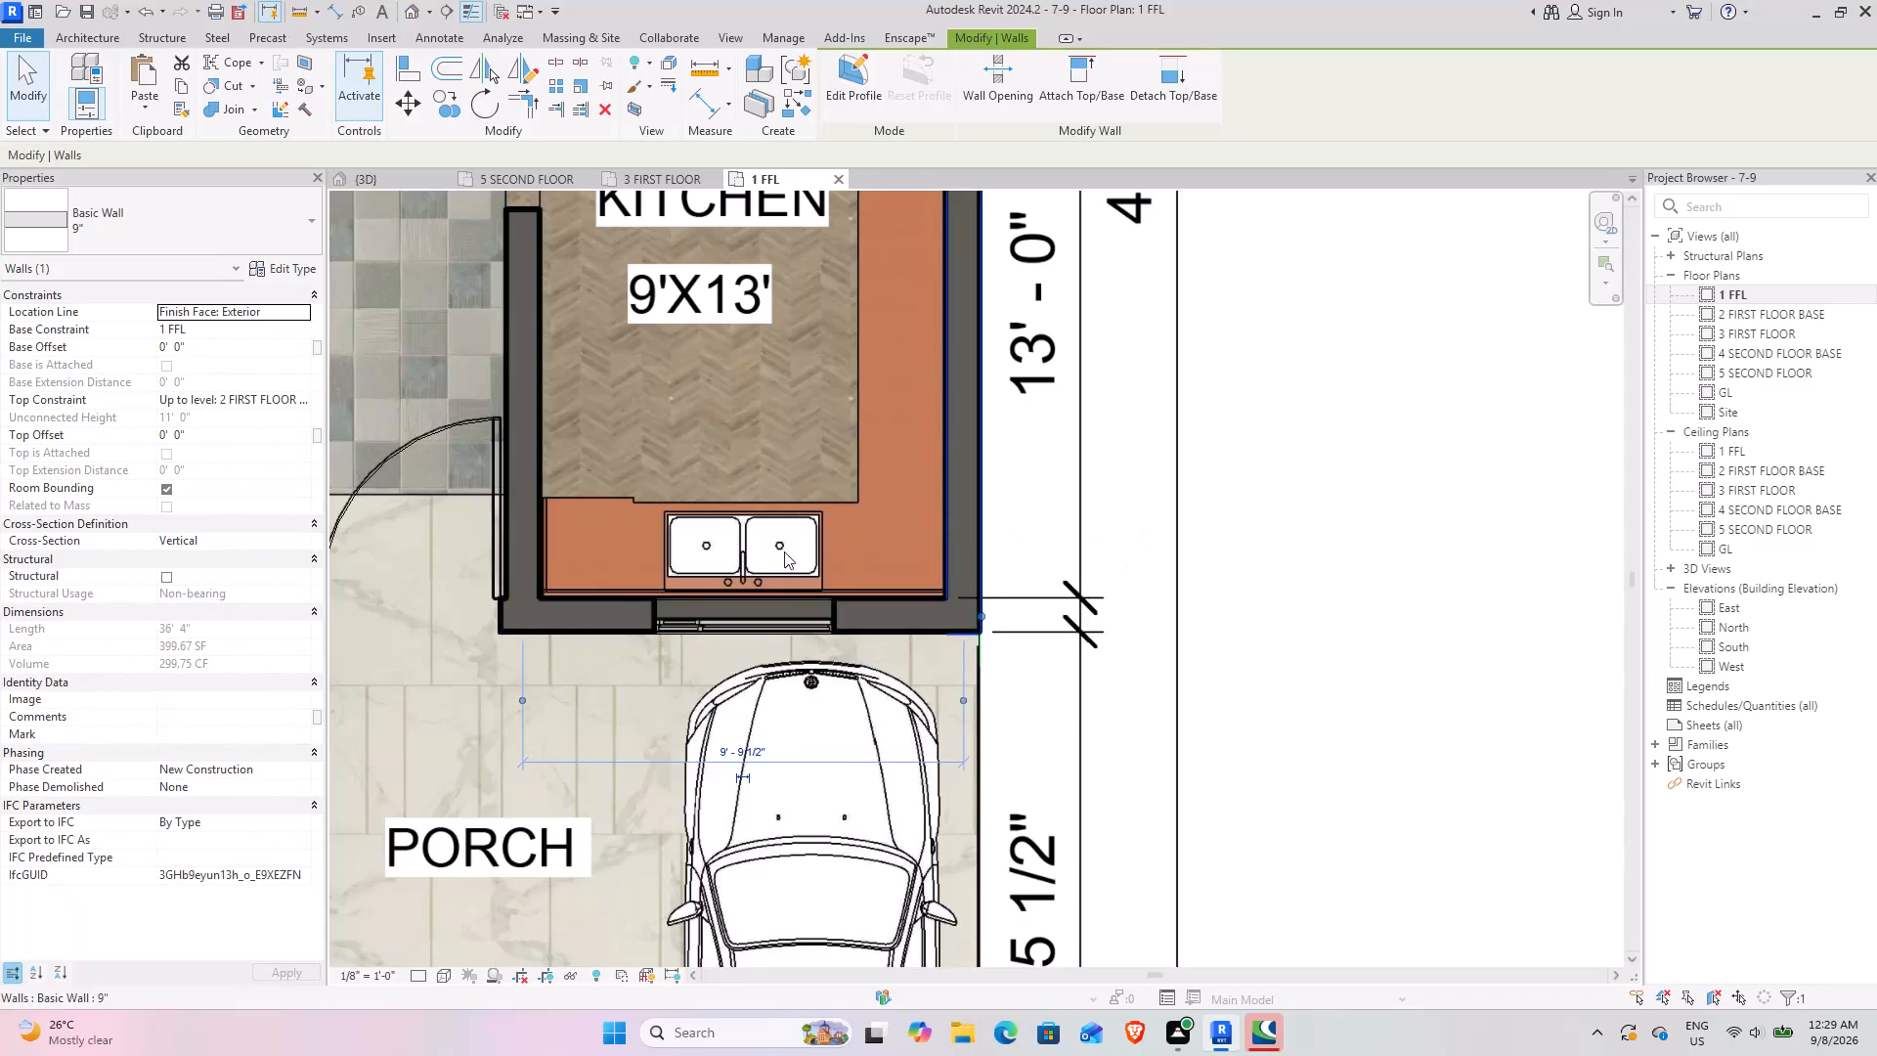
Extend the 9" exterior wall from the kitchen corner along the car porch to its front edge, for a length of 51' 2".
scroll(911, 553, "down", 5)
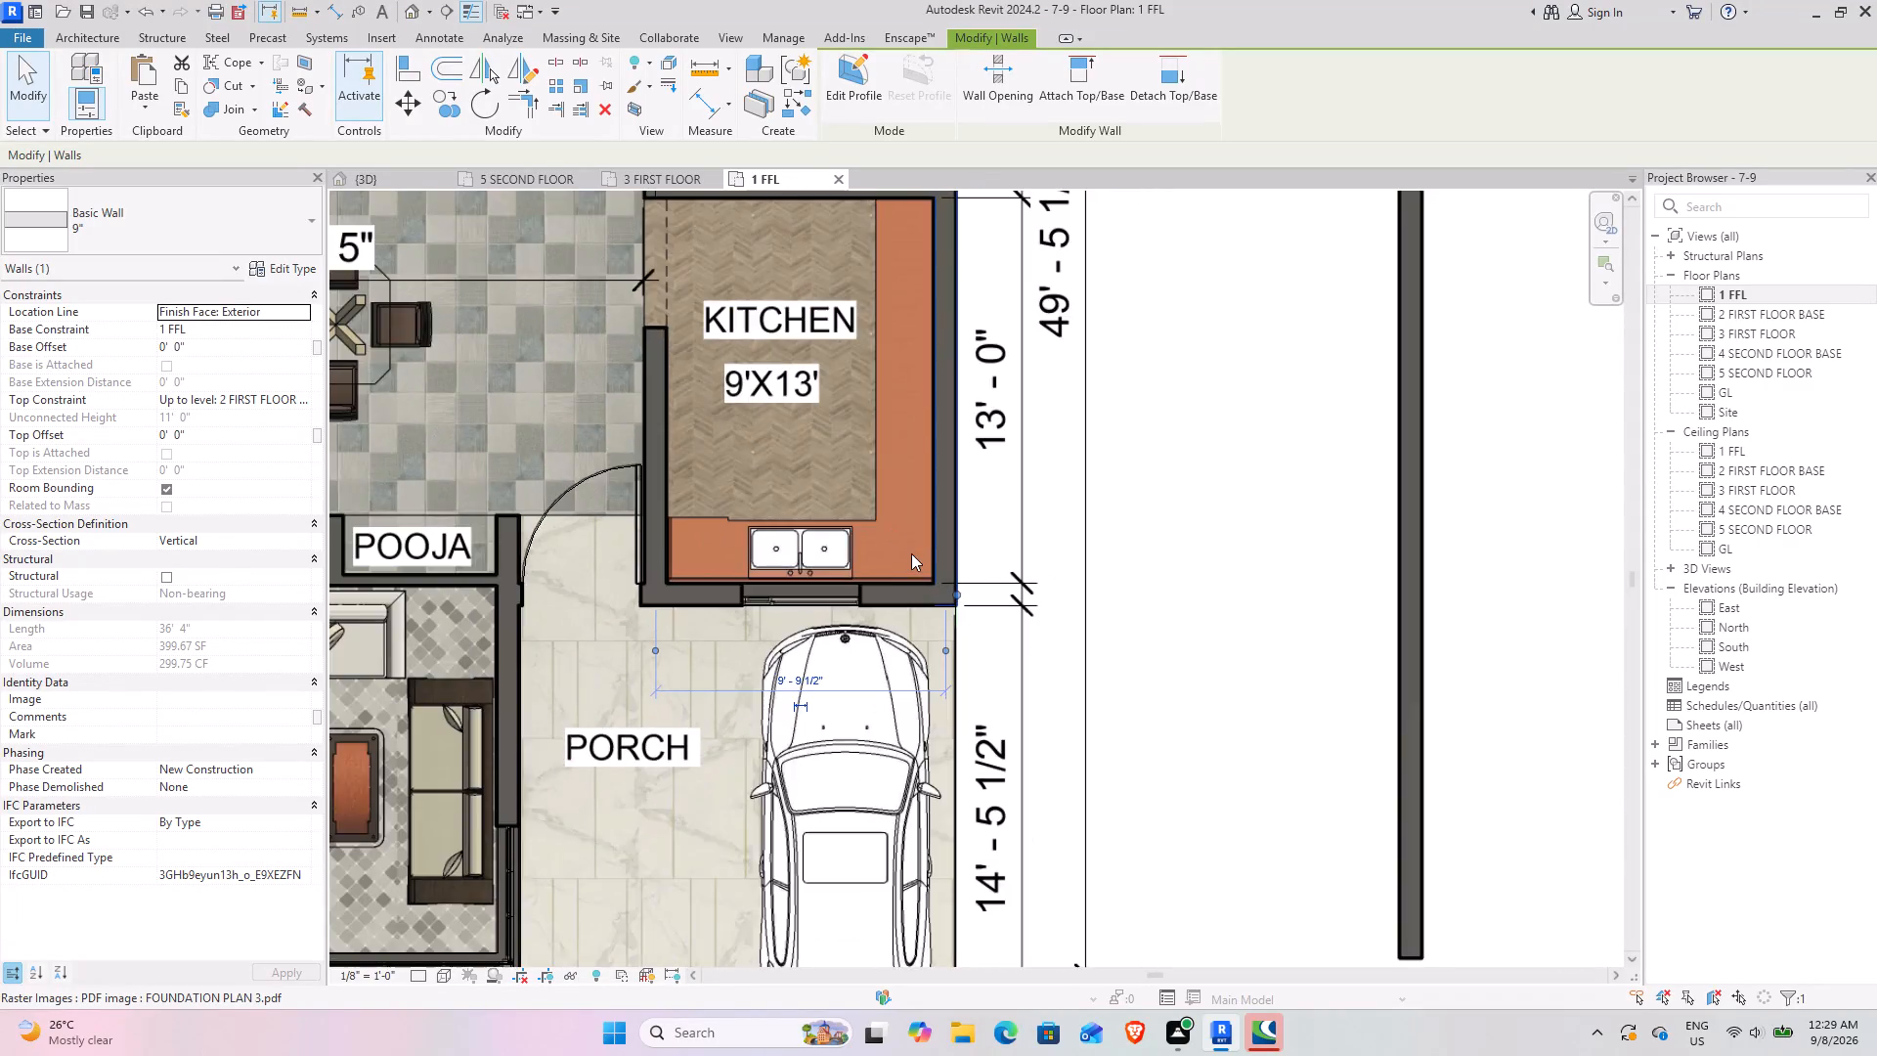
middle_click_drag(837, 527, 947, 506)
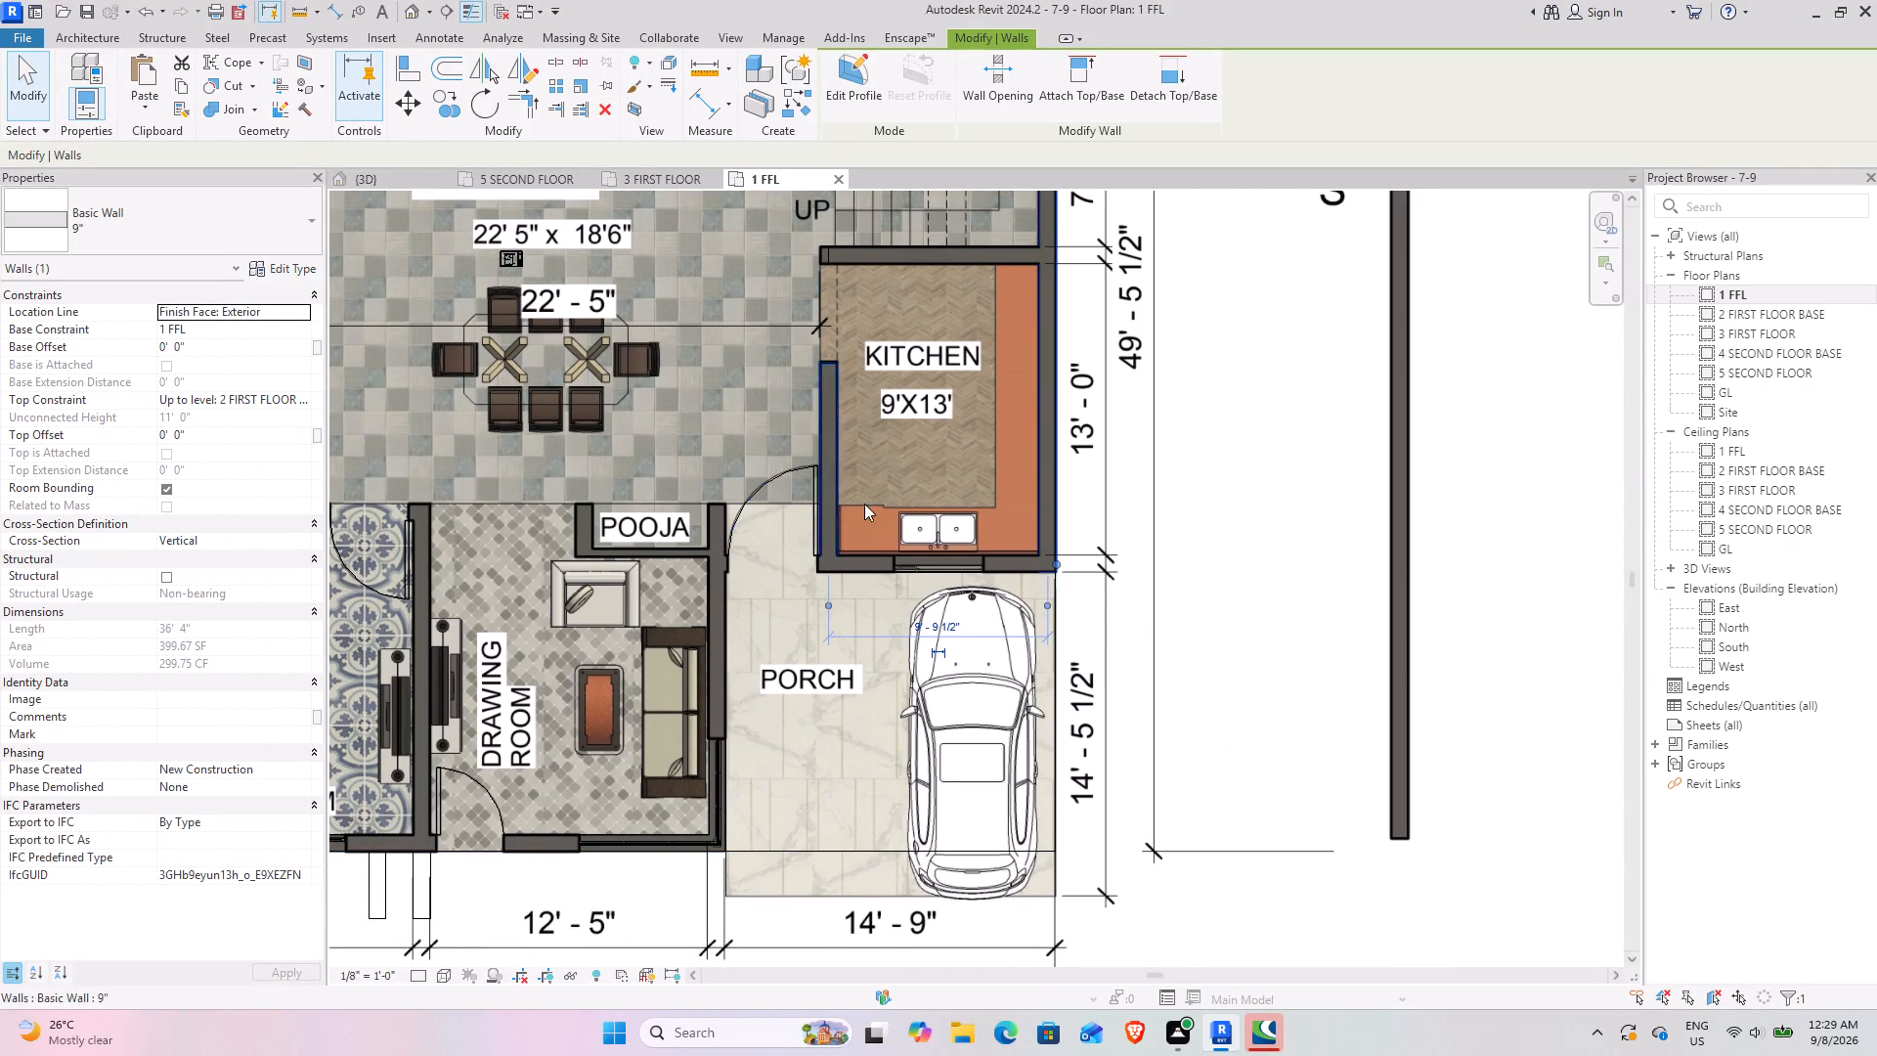
scroll(949, 431, "up", 3)
scroll(969, 622, "up", 4)
middle_click_drag(1072, 645, 951, 623)
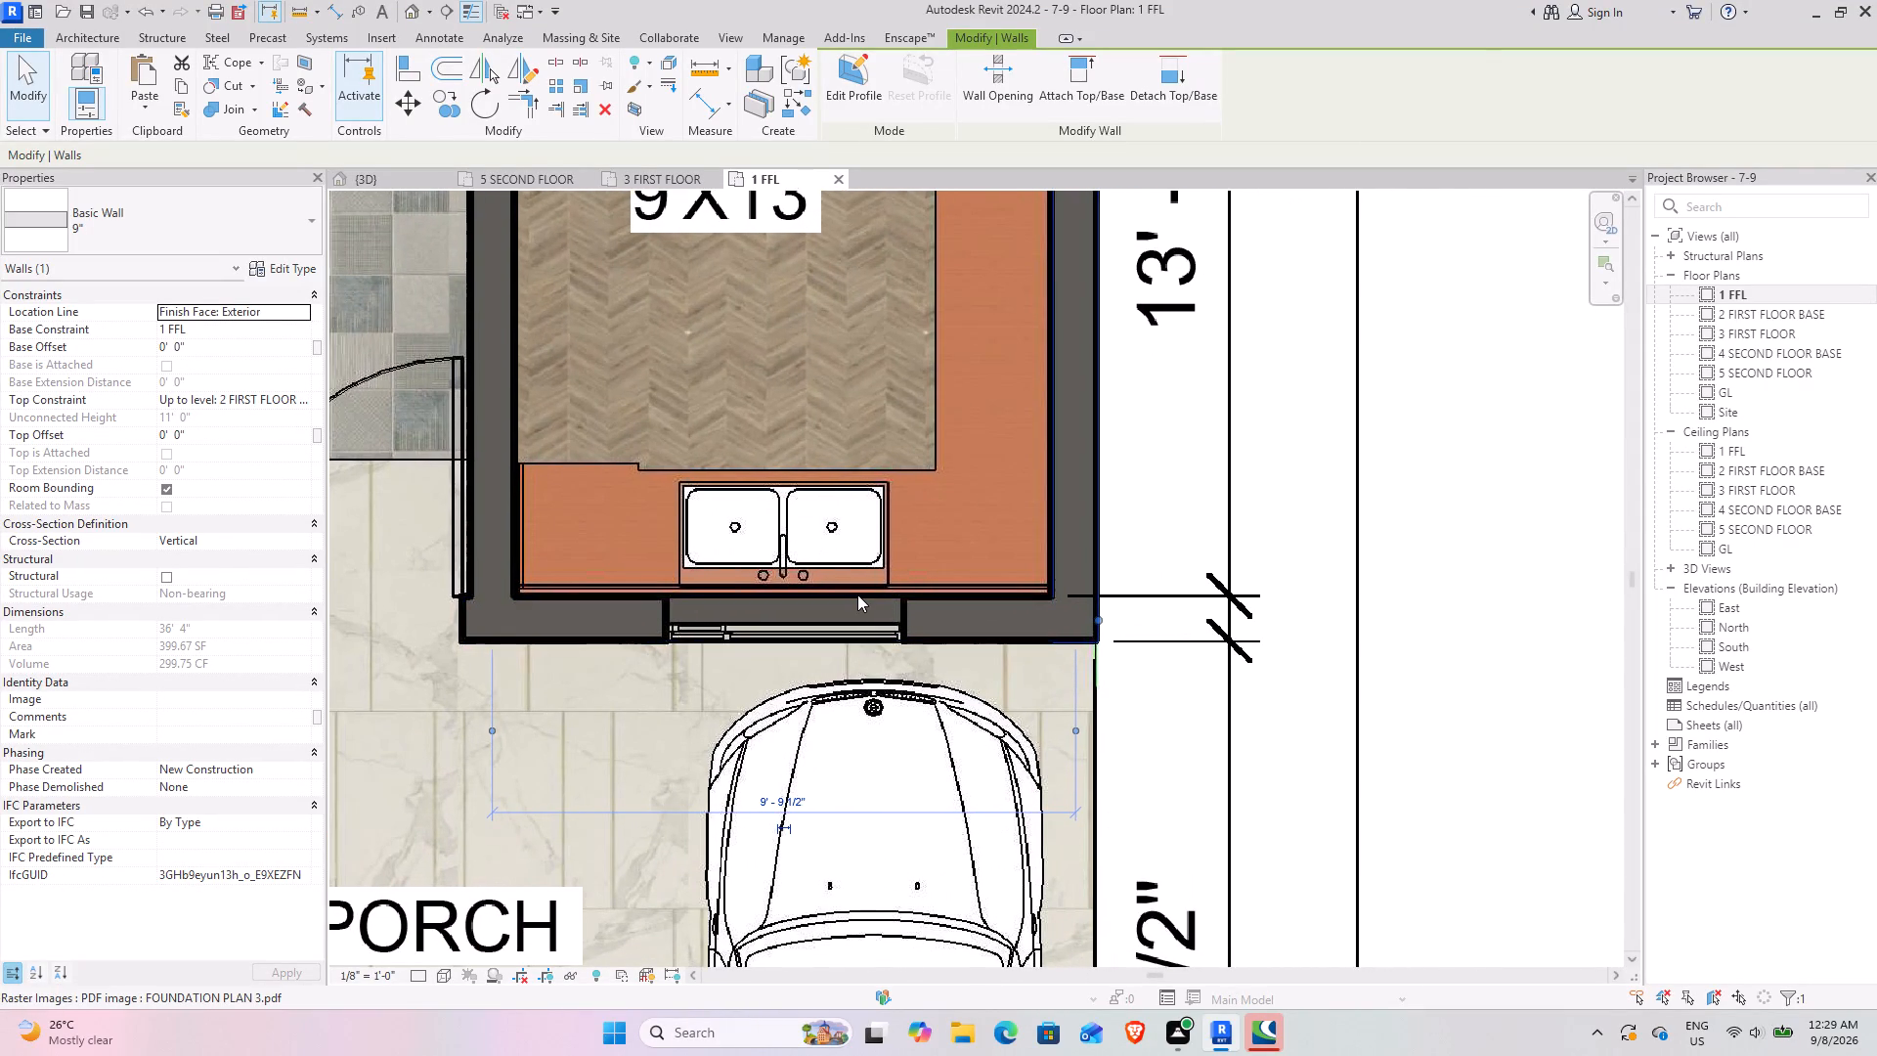
scroll(929, 500, "up", 4)
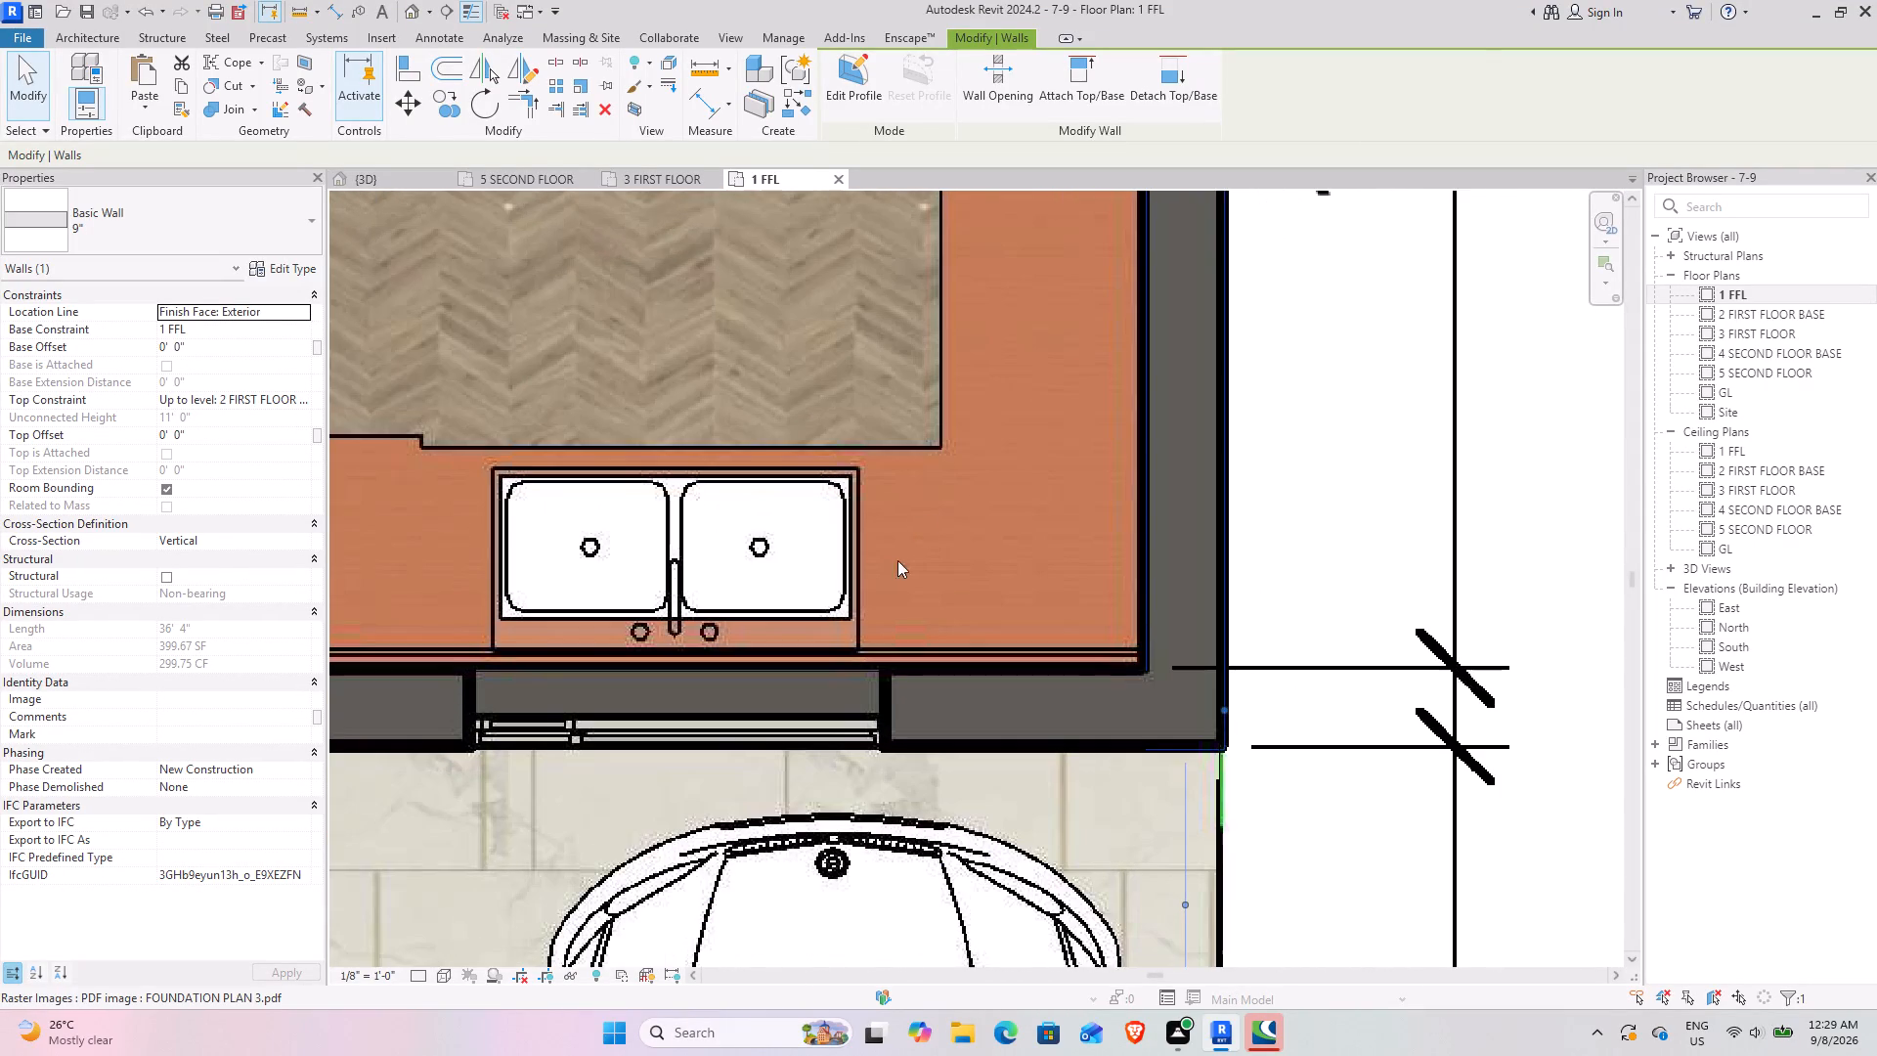
middle_click_drag(800, 602, 618, 513)
scroll(907, 627, "down", 8)
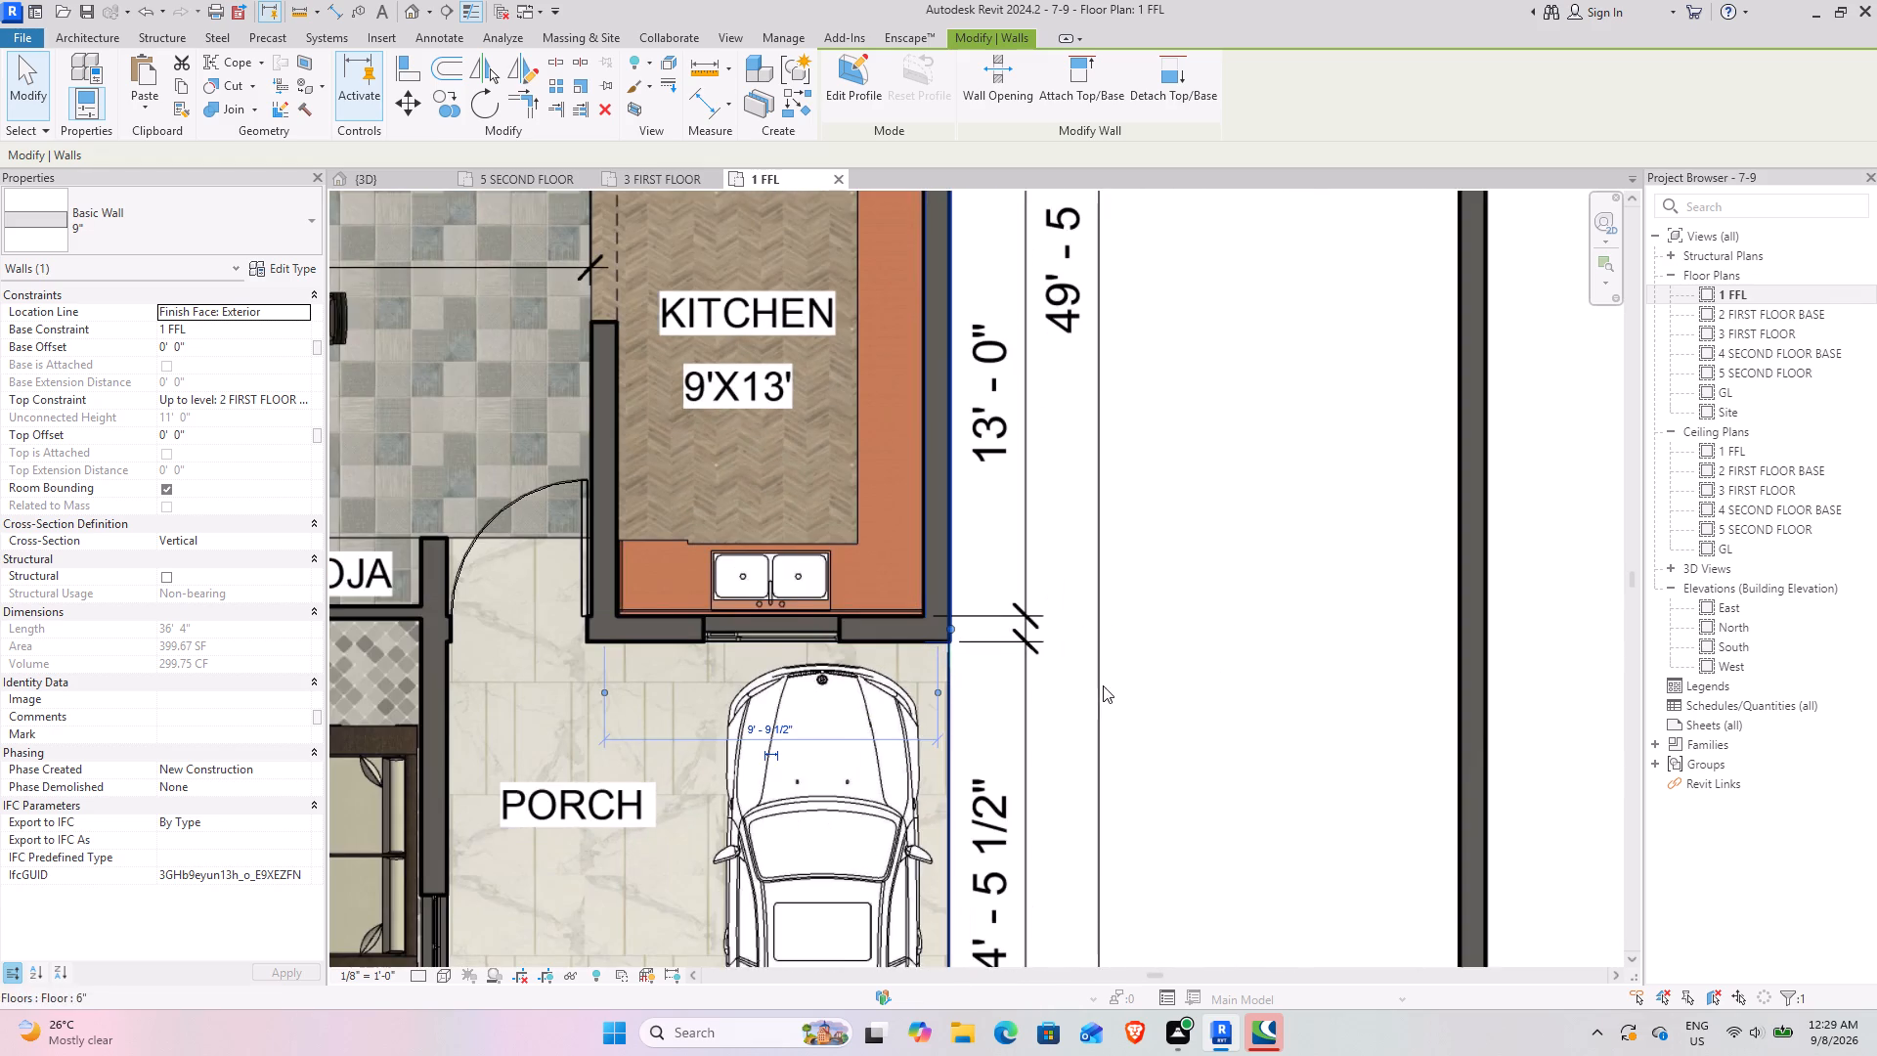
middle_click_drag(1080, 684, 931, 481)
left_click_drag(804, 423, 811, 656)
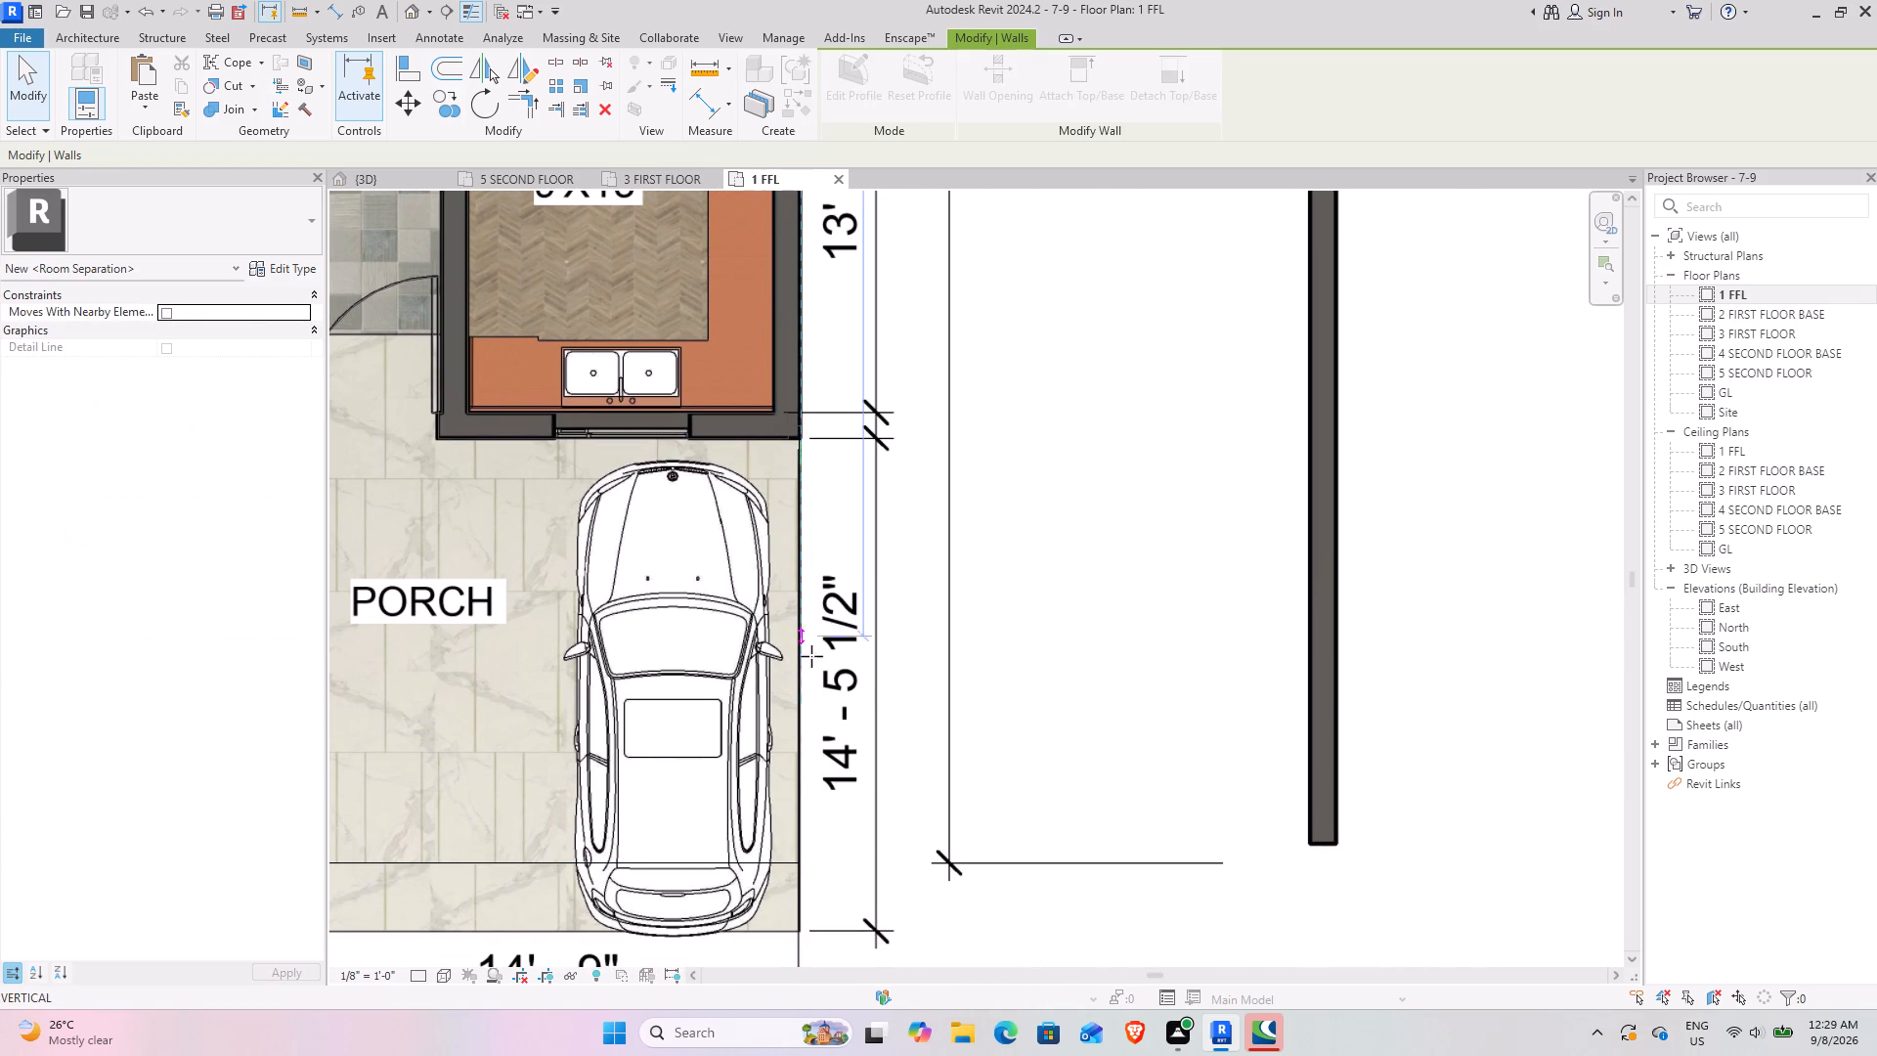
left_click_drag(811, 656, 788, 932)
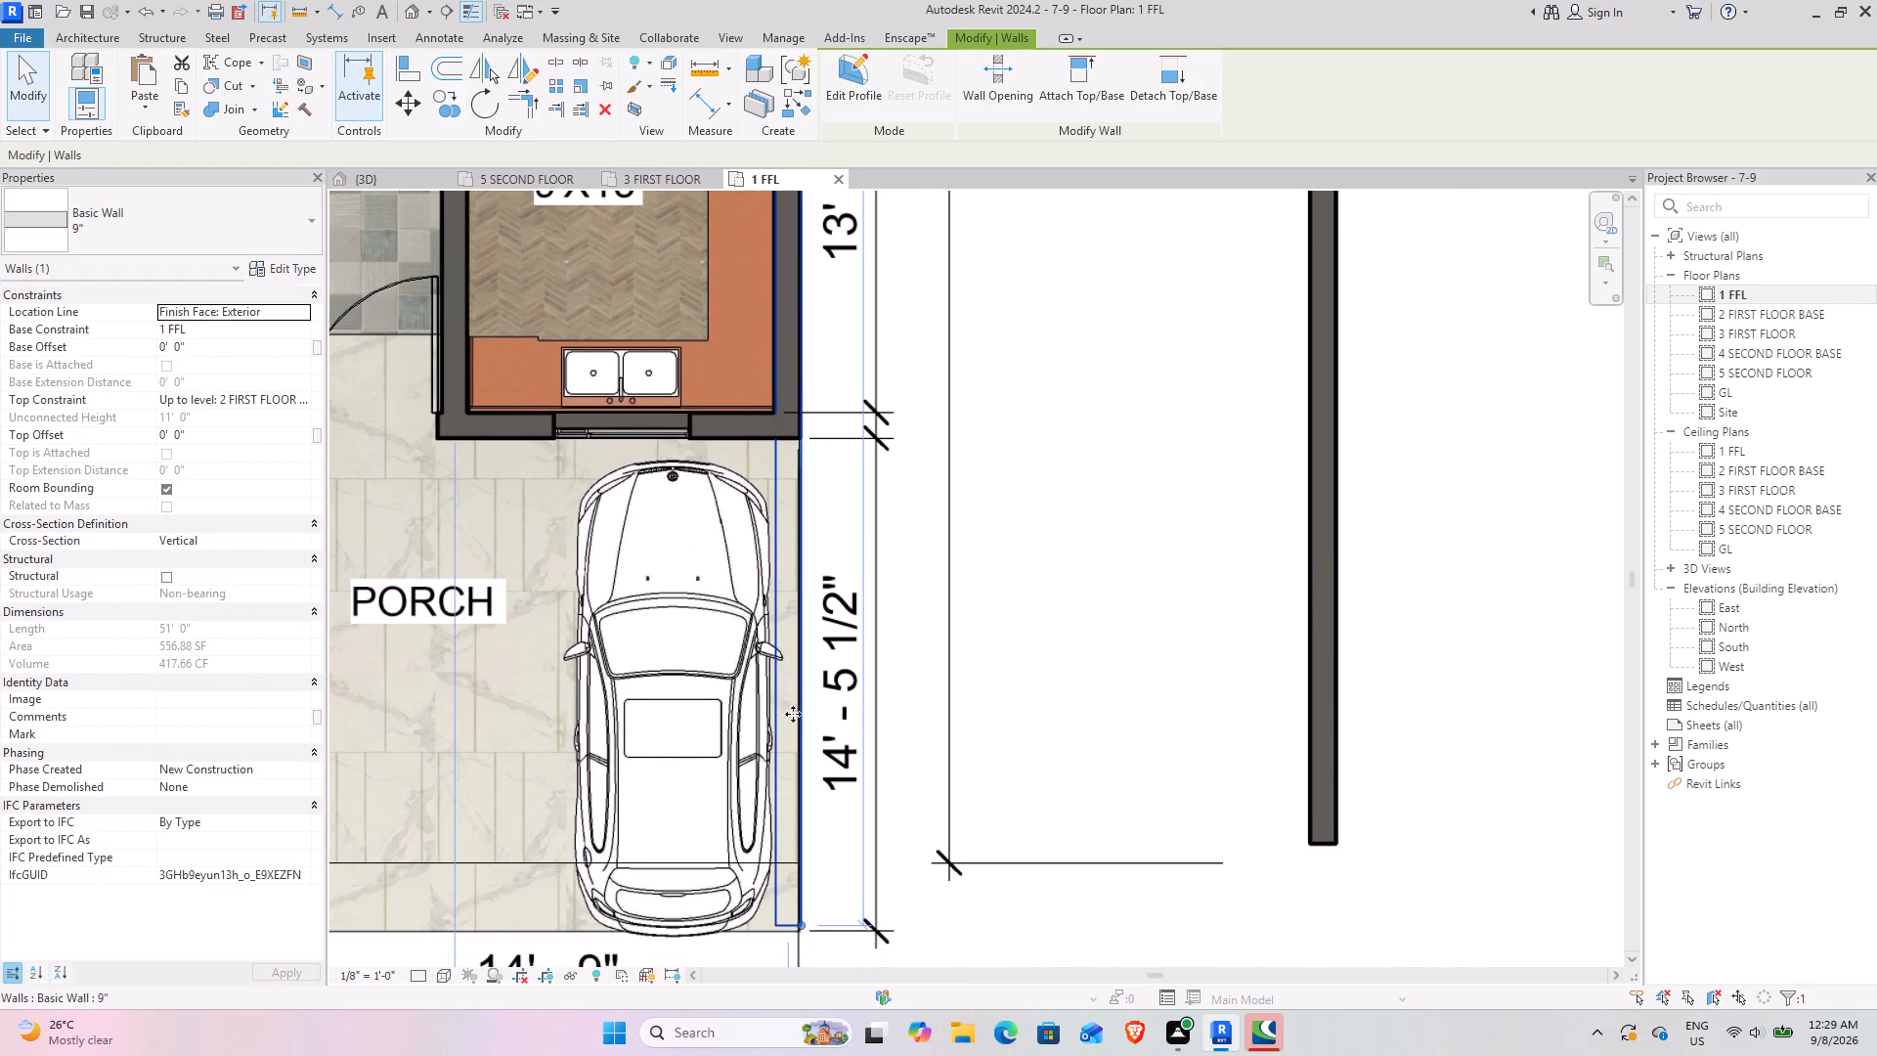
scroll(793, 766, "up", 4)
middle_click_drag(779, 724, 879, 348)
scroll(875, 366, "up", 1)
scroll(889, 711, "up", 8)
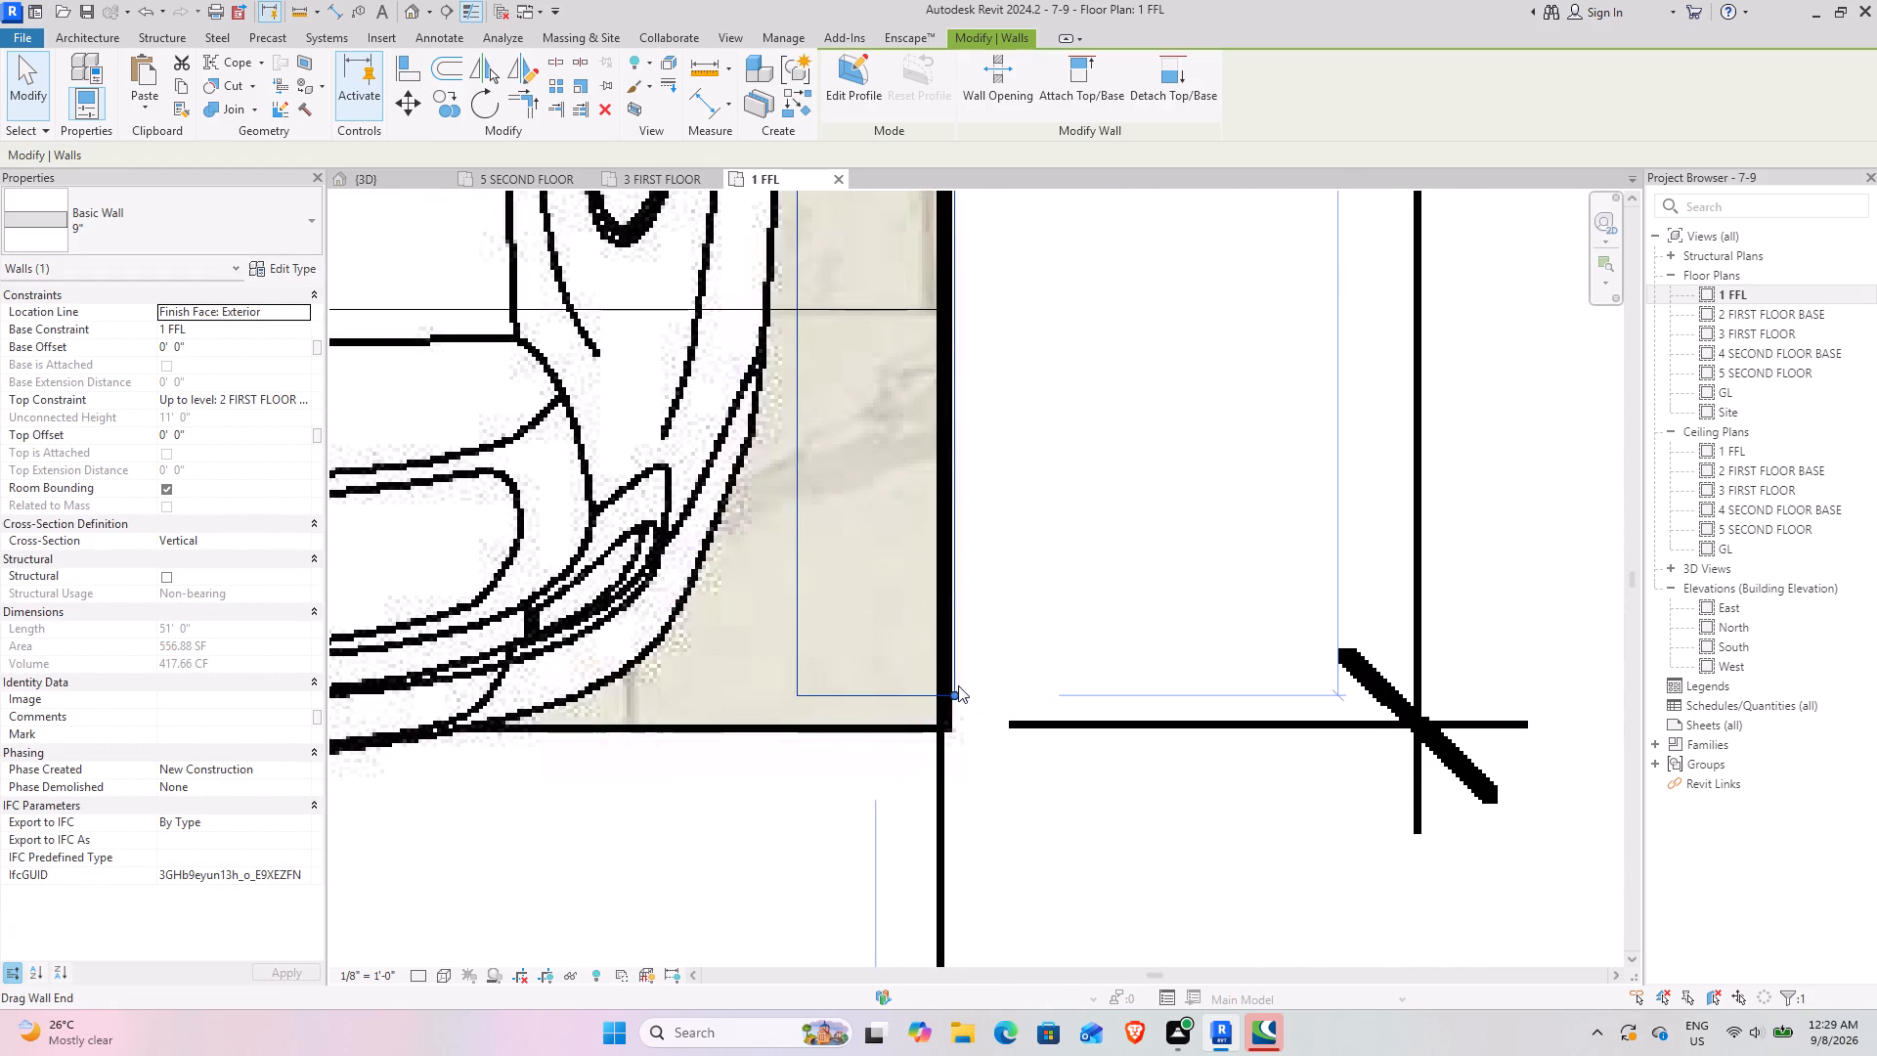
left_click_drag(955, 695, 964, 733)
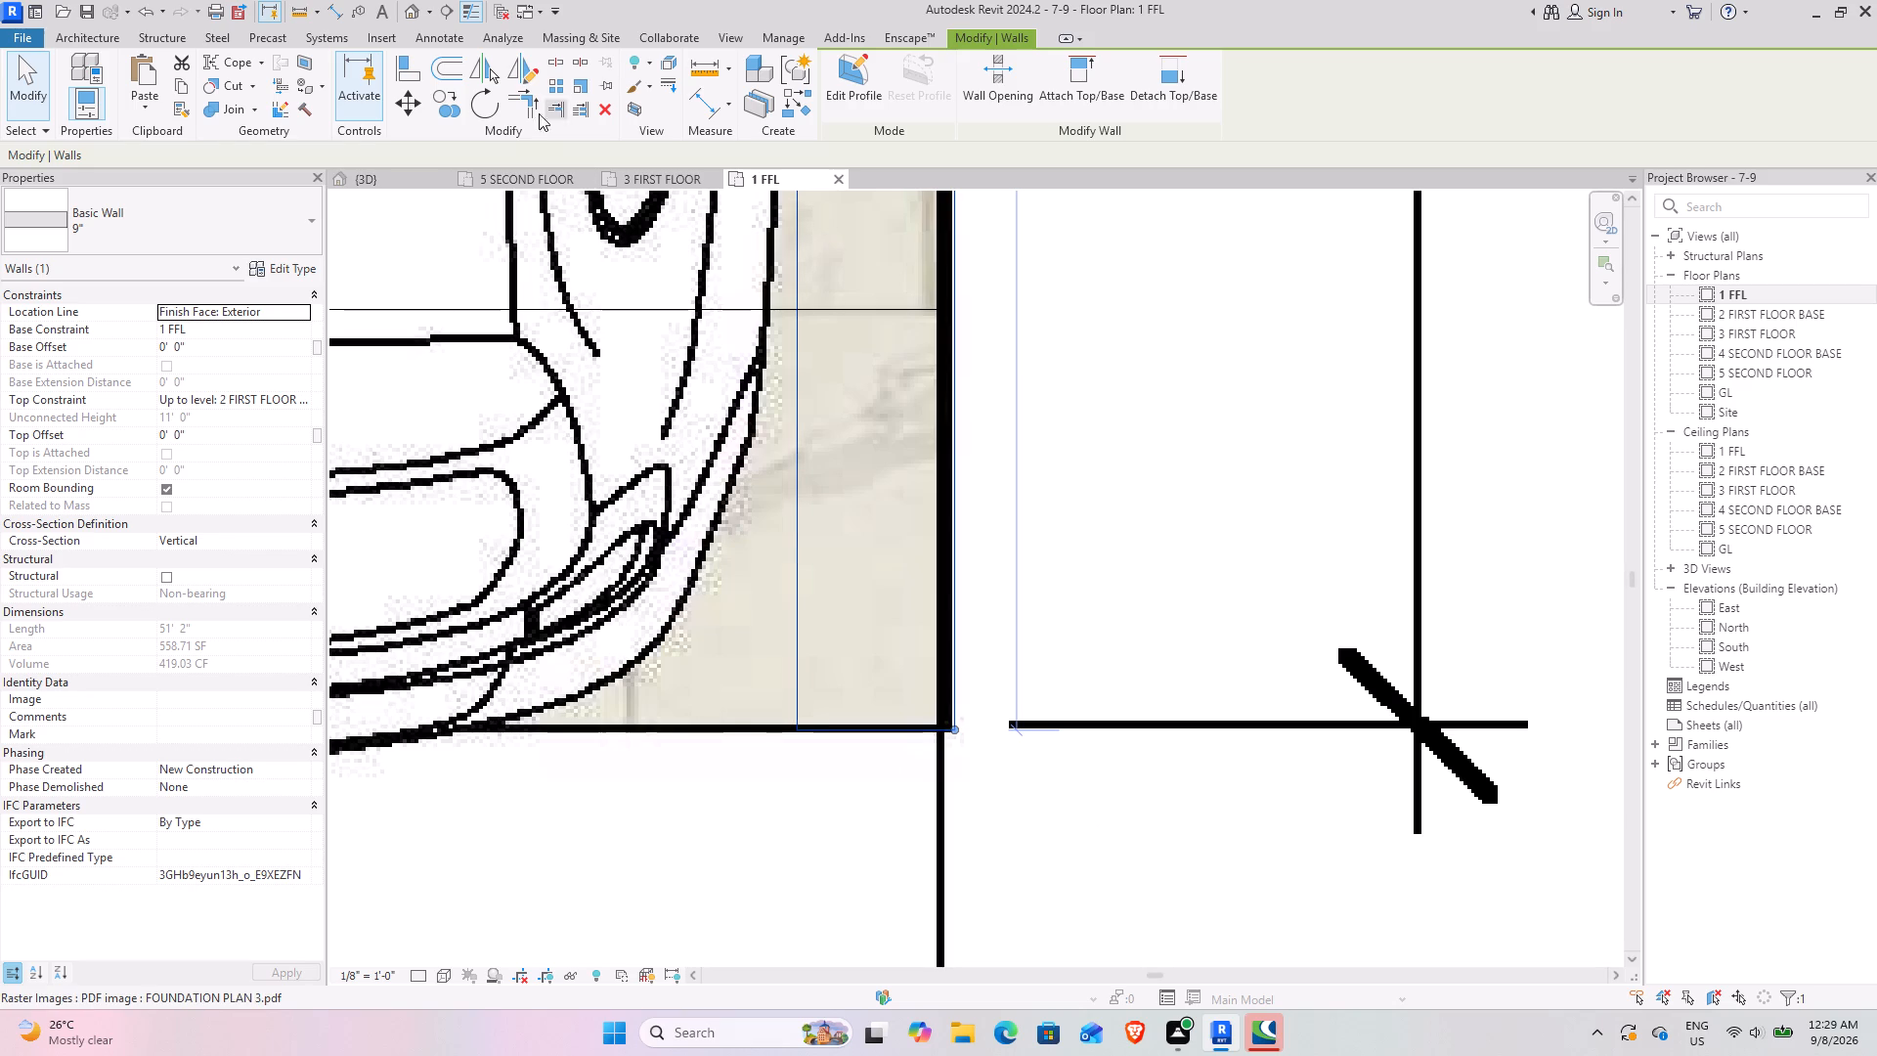
Examine the extended porch wall's end against the floor slab's front corner in the 3D view.
left_click(374, 192)
left_click(375, 192)
left_click(372, 174)
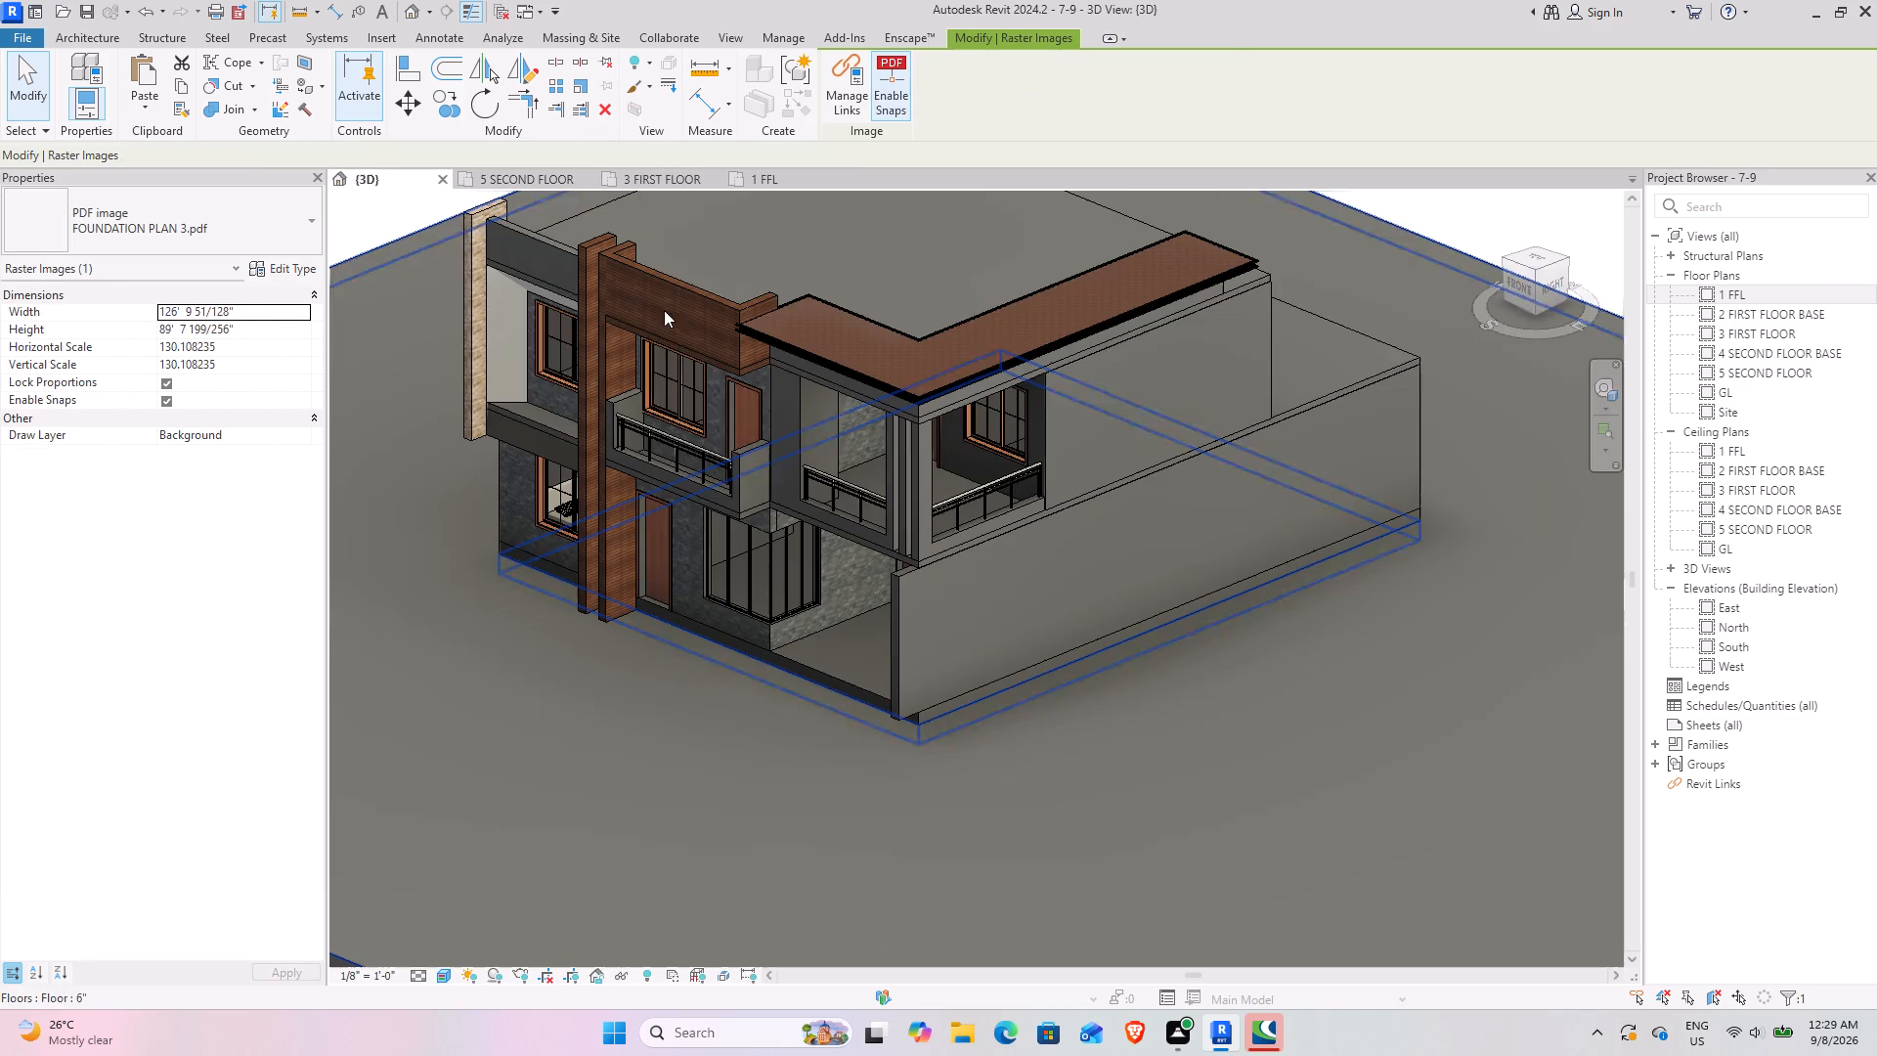
left_click(1071, 750)
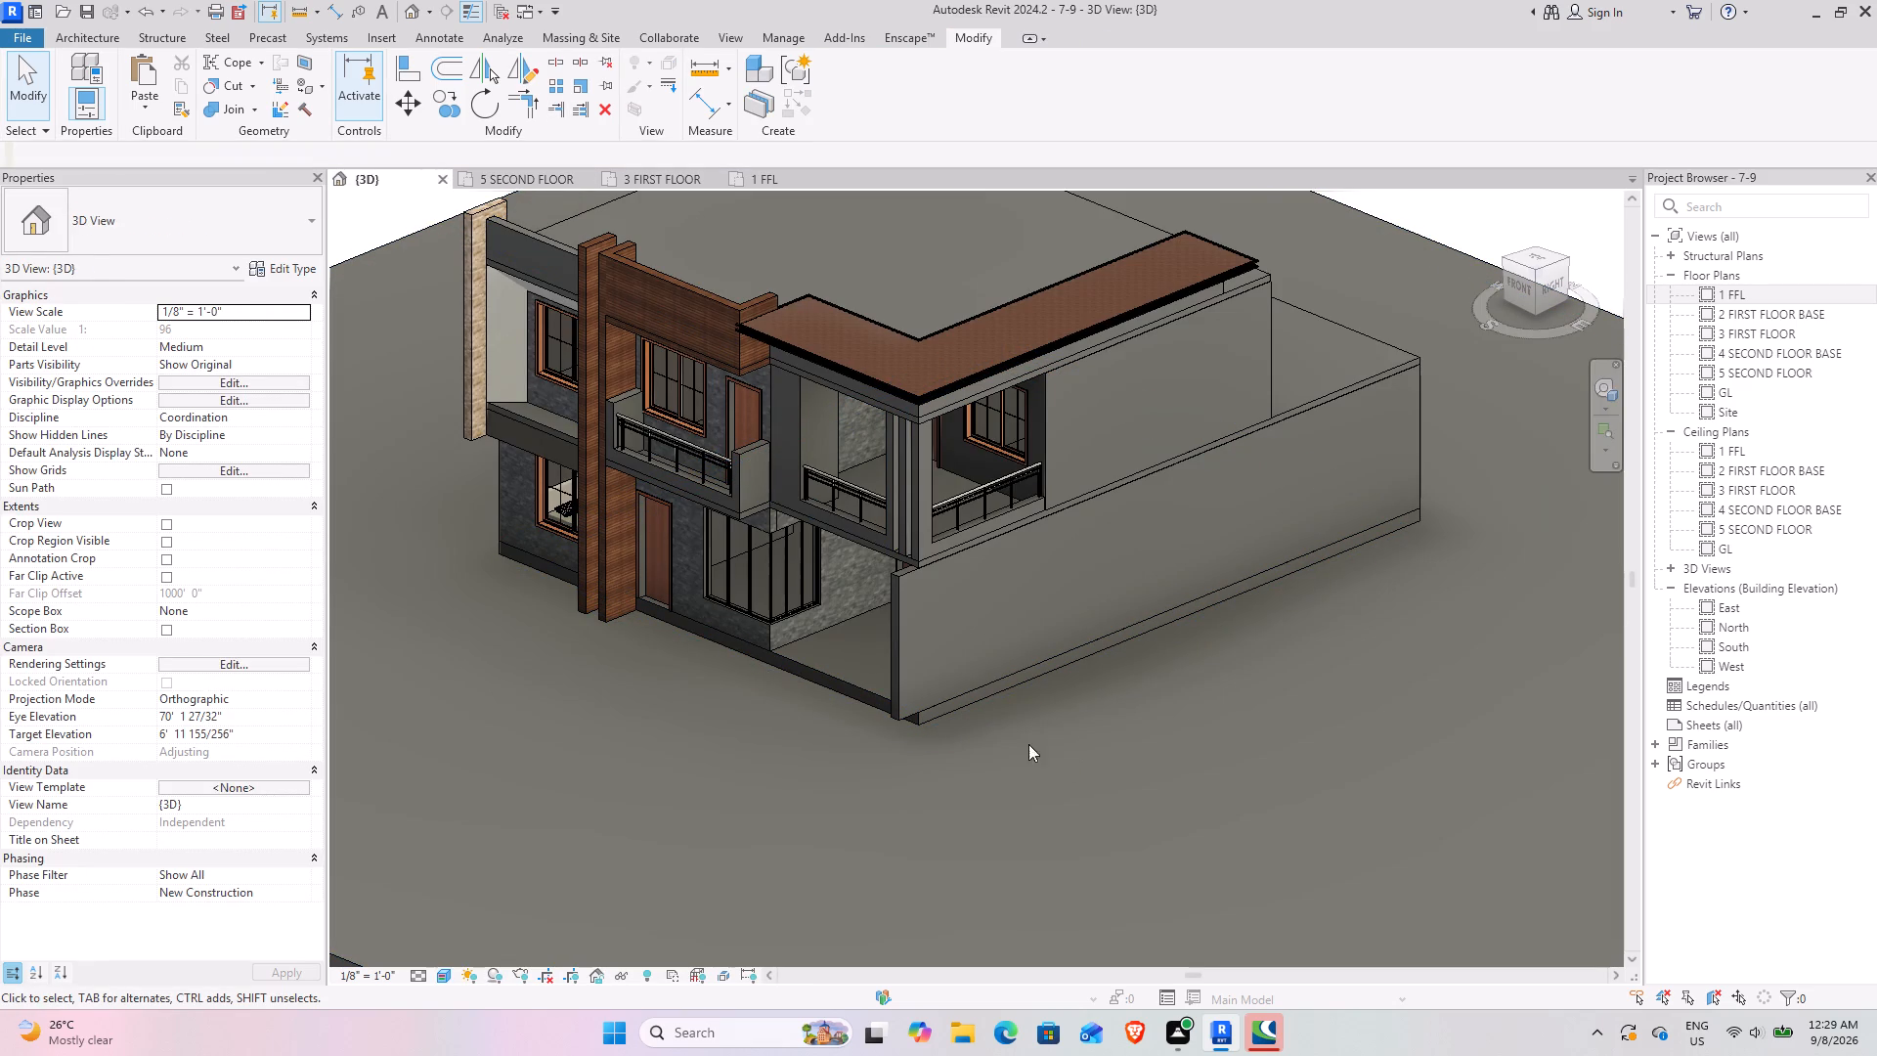
scroll(888, 694, "up", 7)
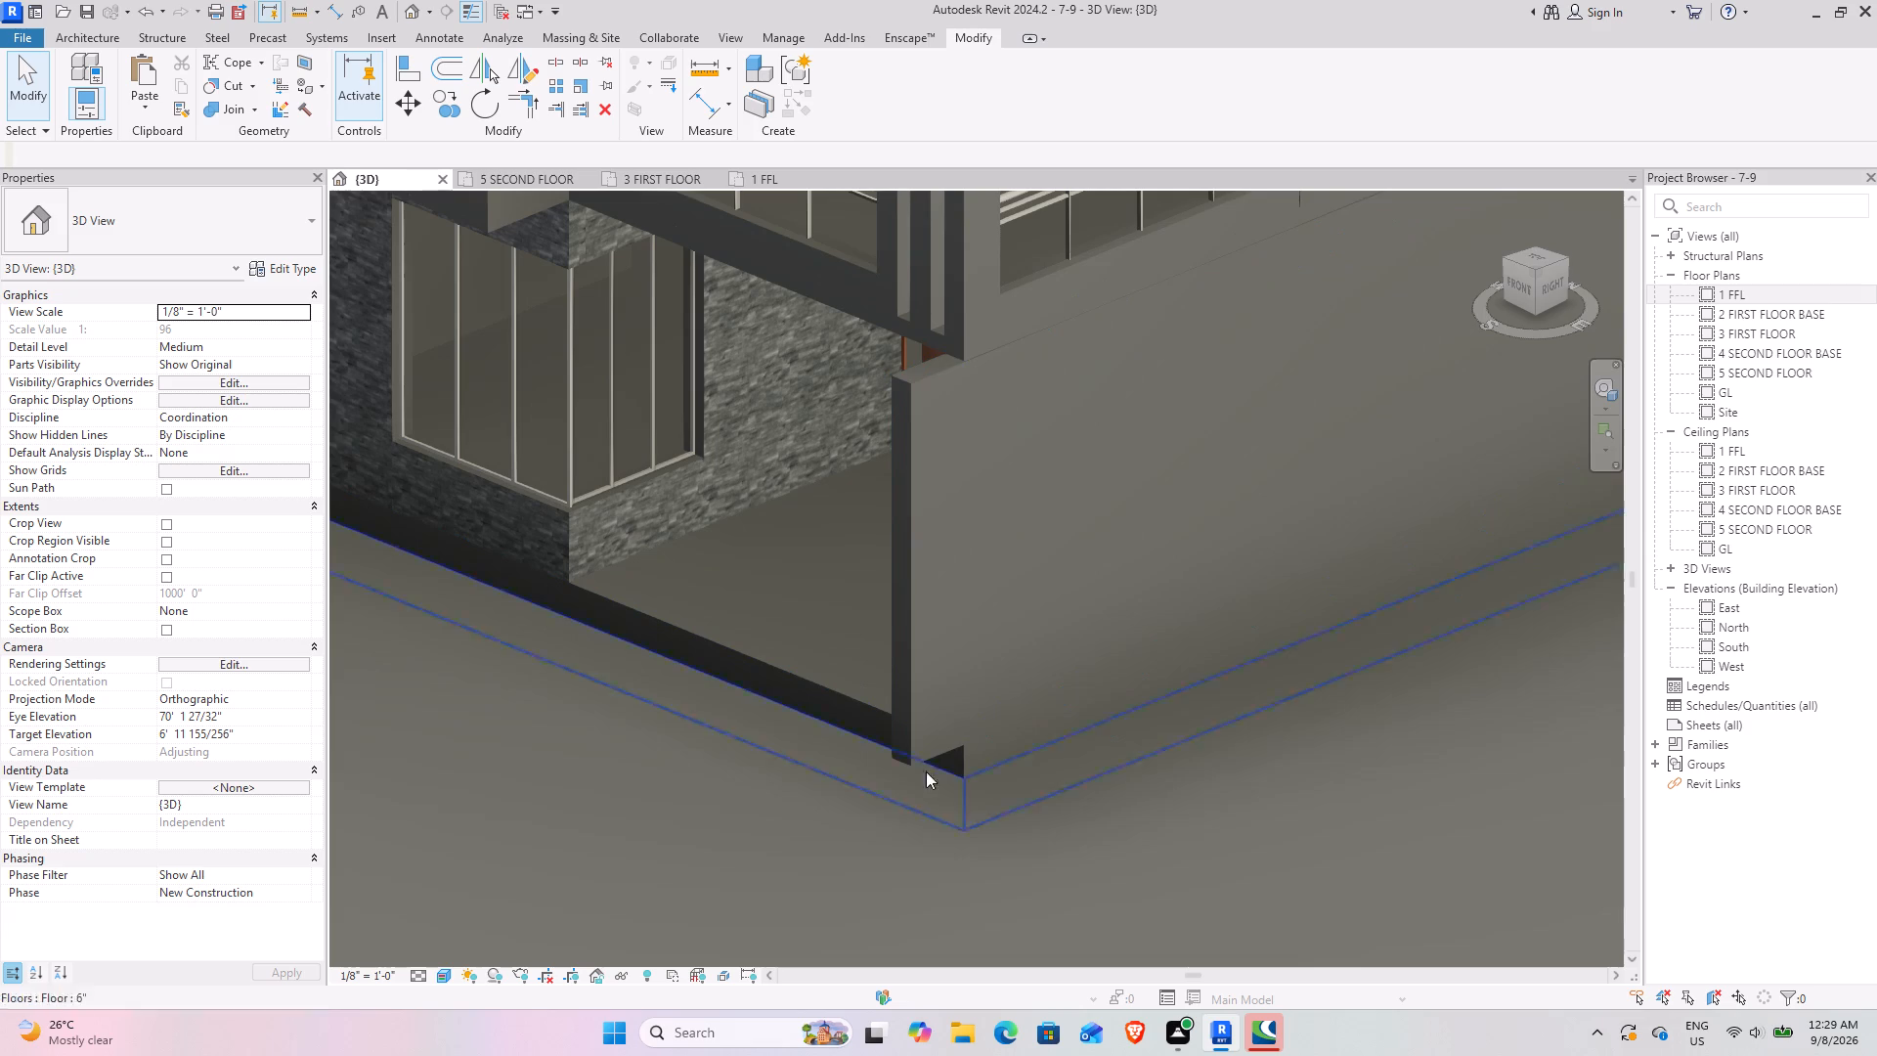
left_click(915, 763)
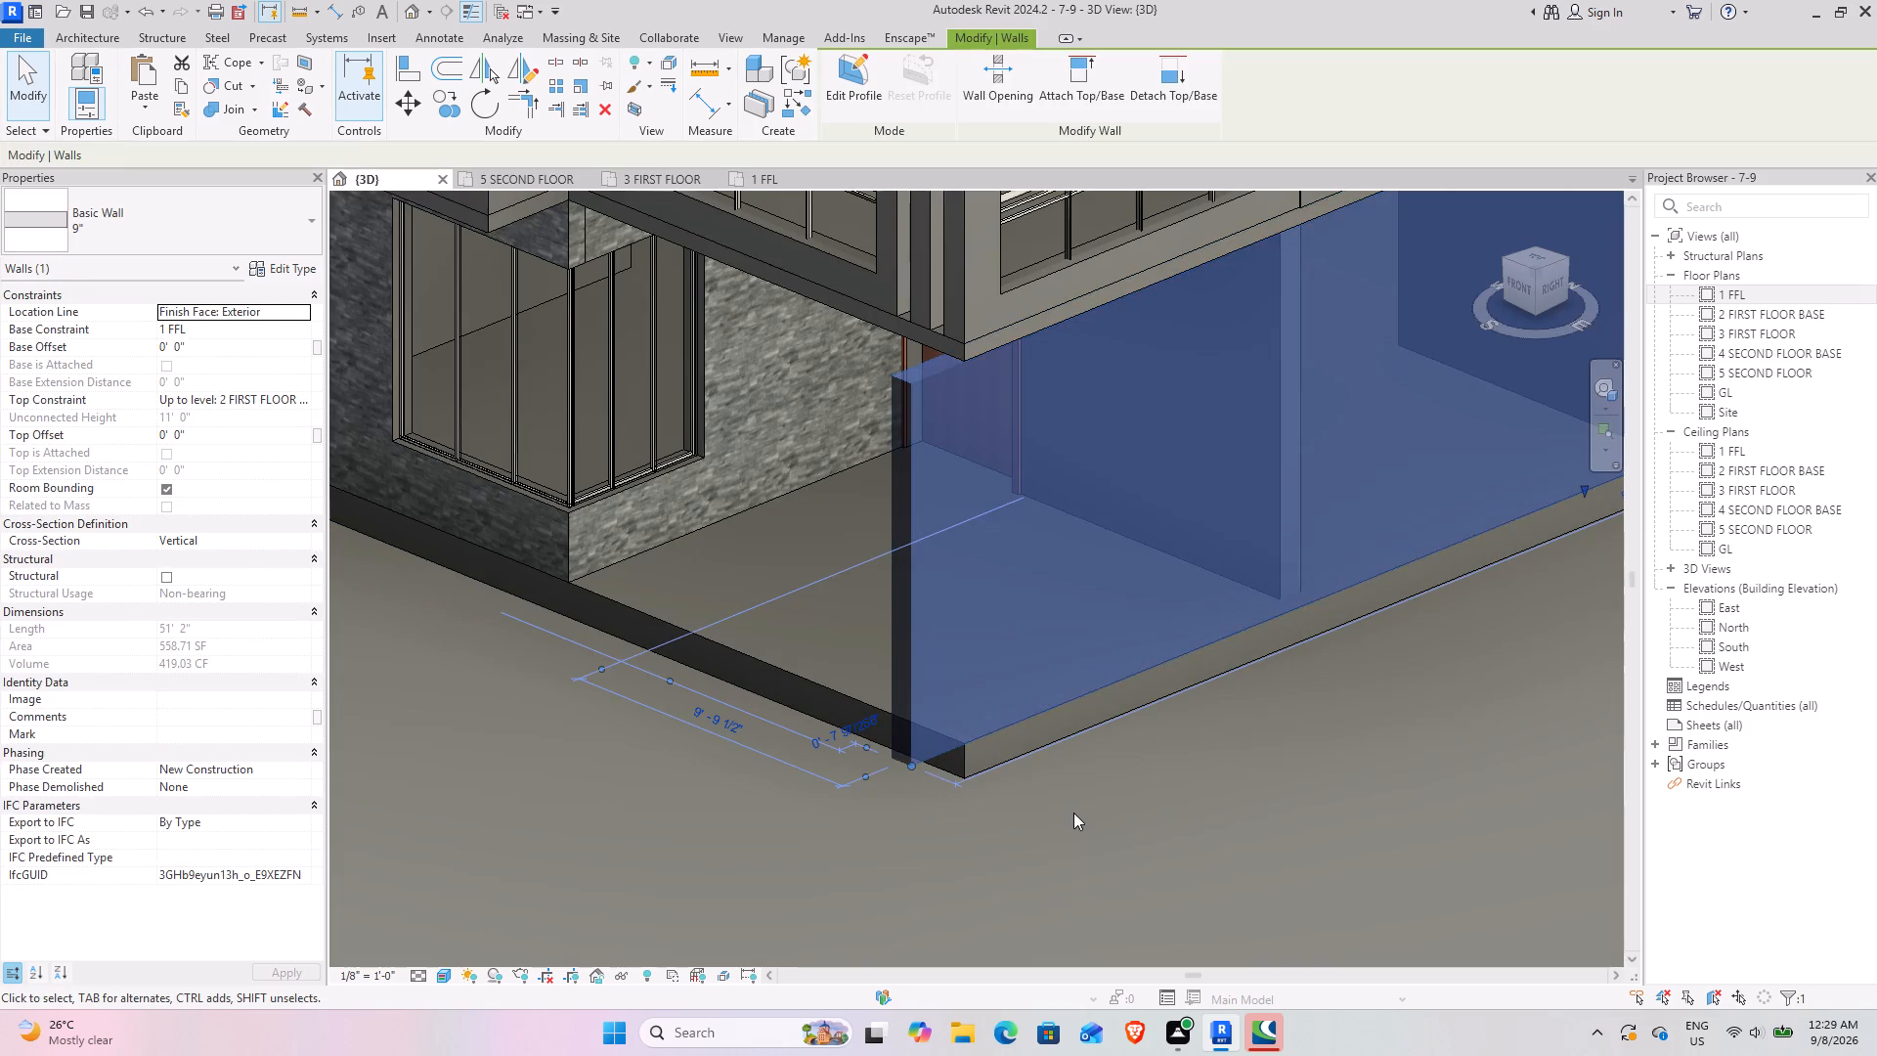
left_click(1073, 813)
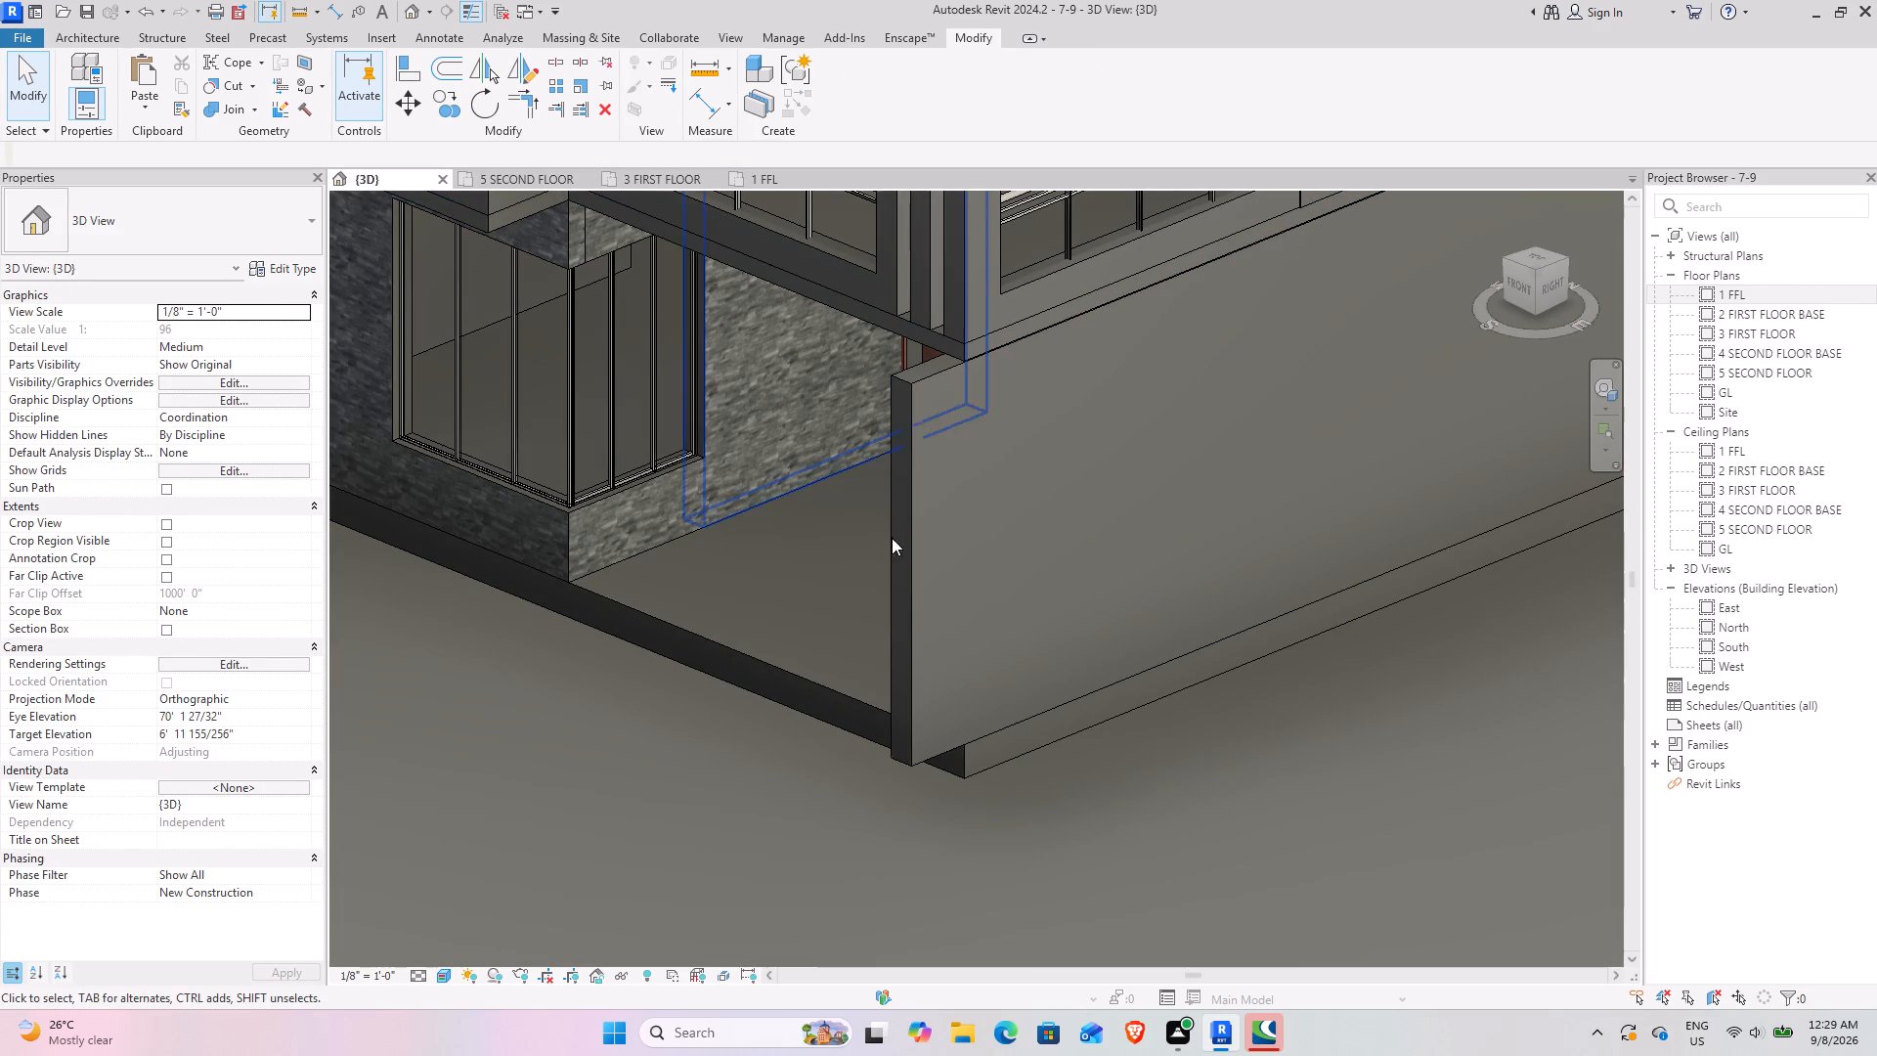
Shorten the porch side wall in the 1 FFL plan to the line across the car's rear, about 49' 2" long.
left_click(908, 648)
left_click(766, 170)
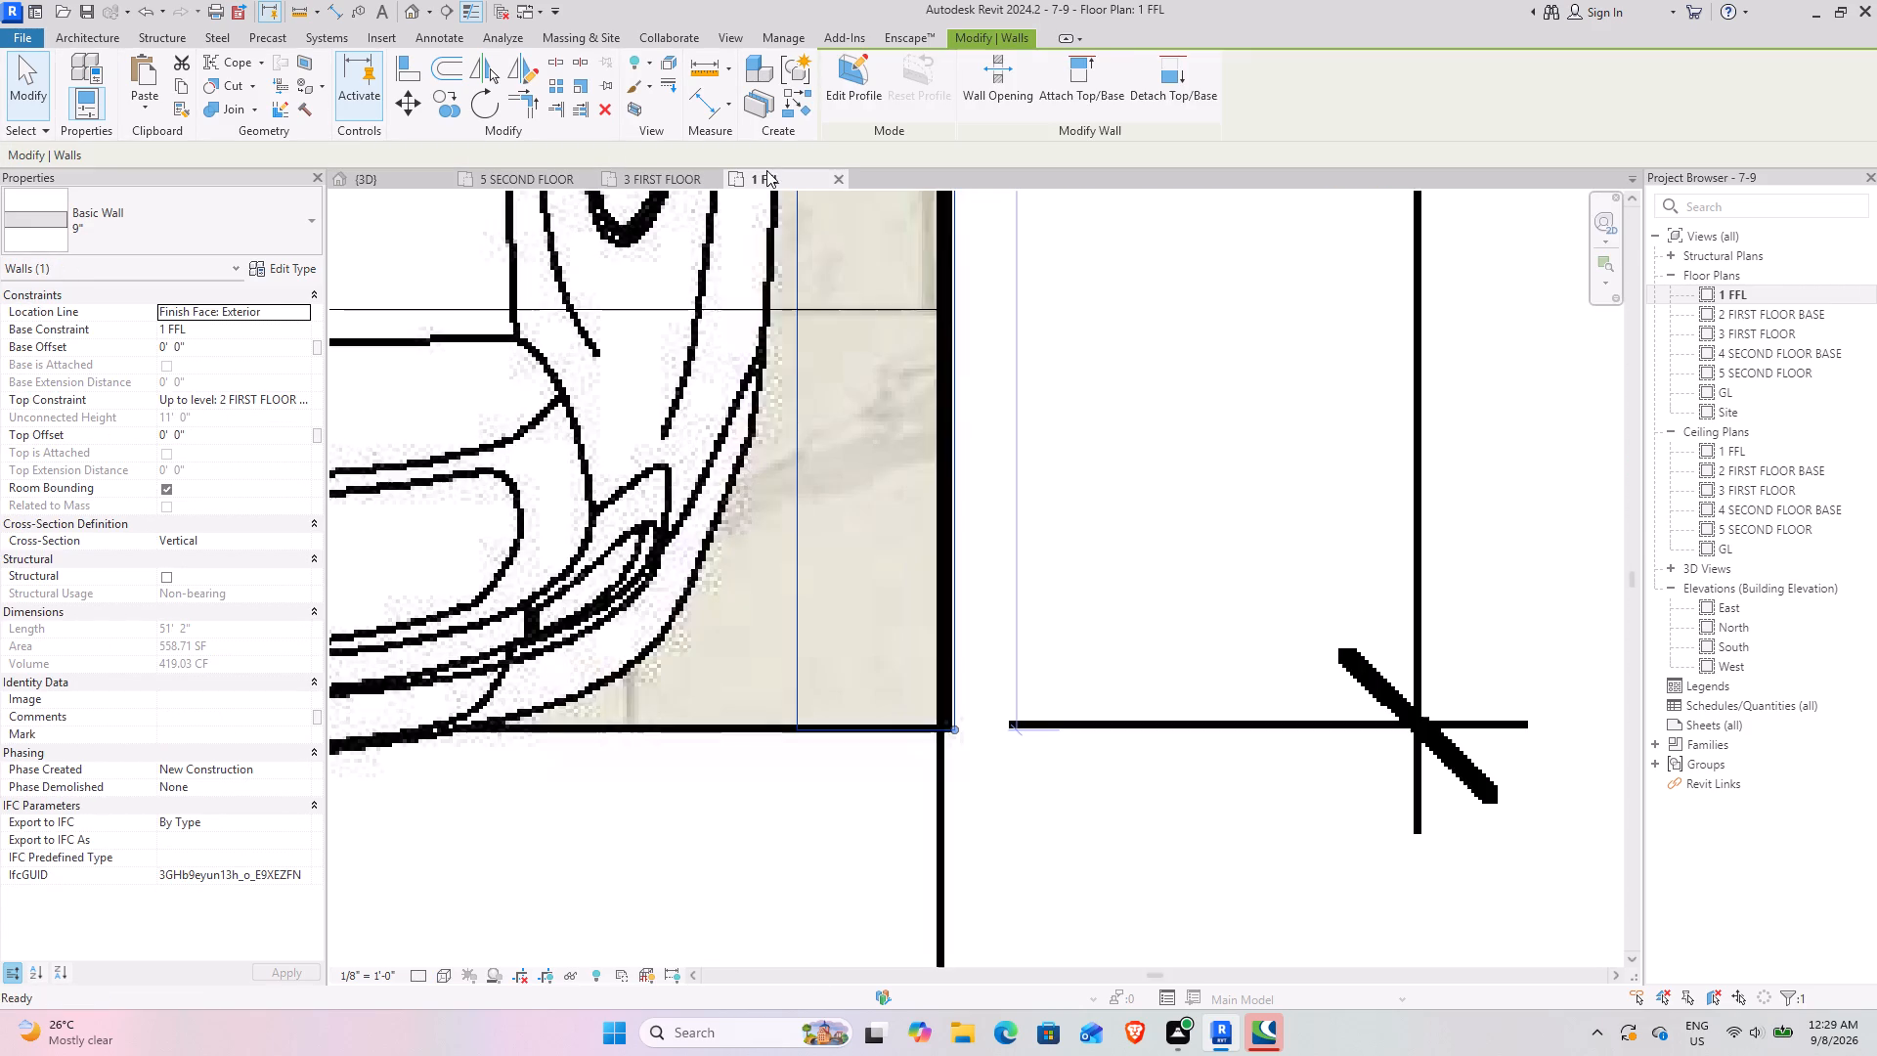
scroll(942, 582, "down", 14)
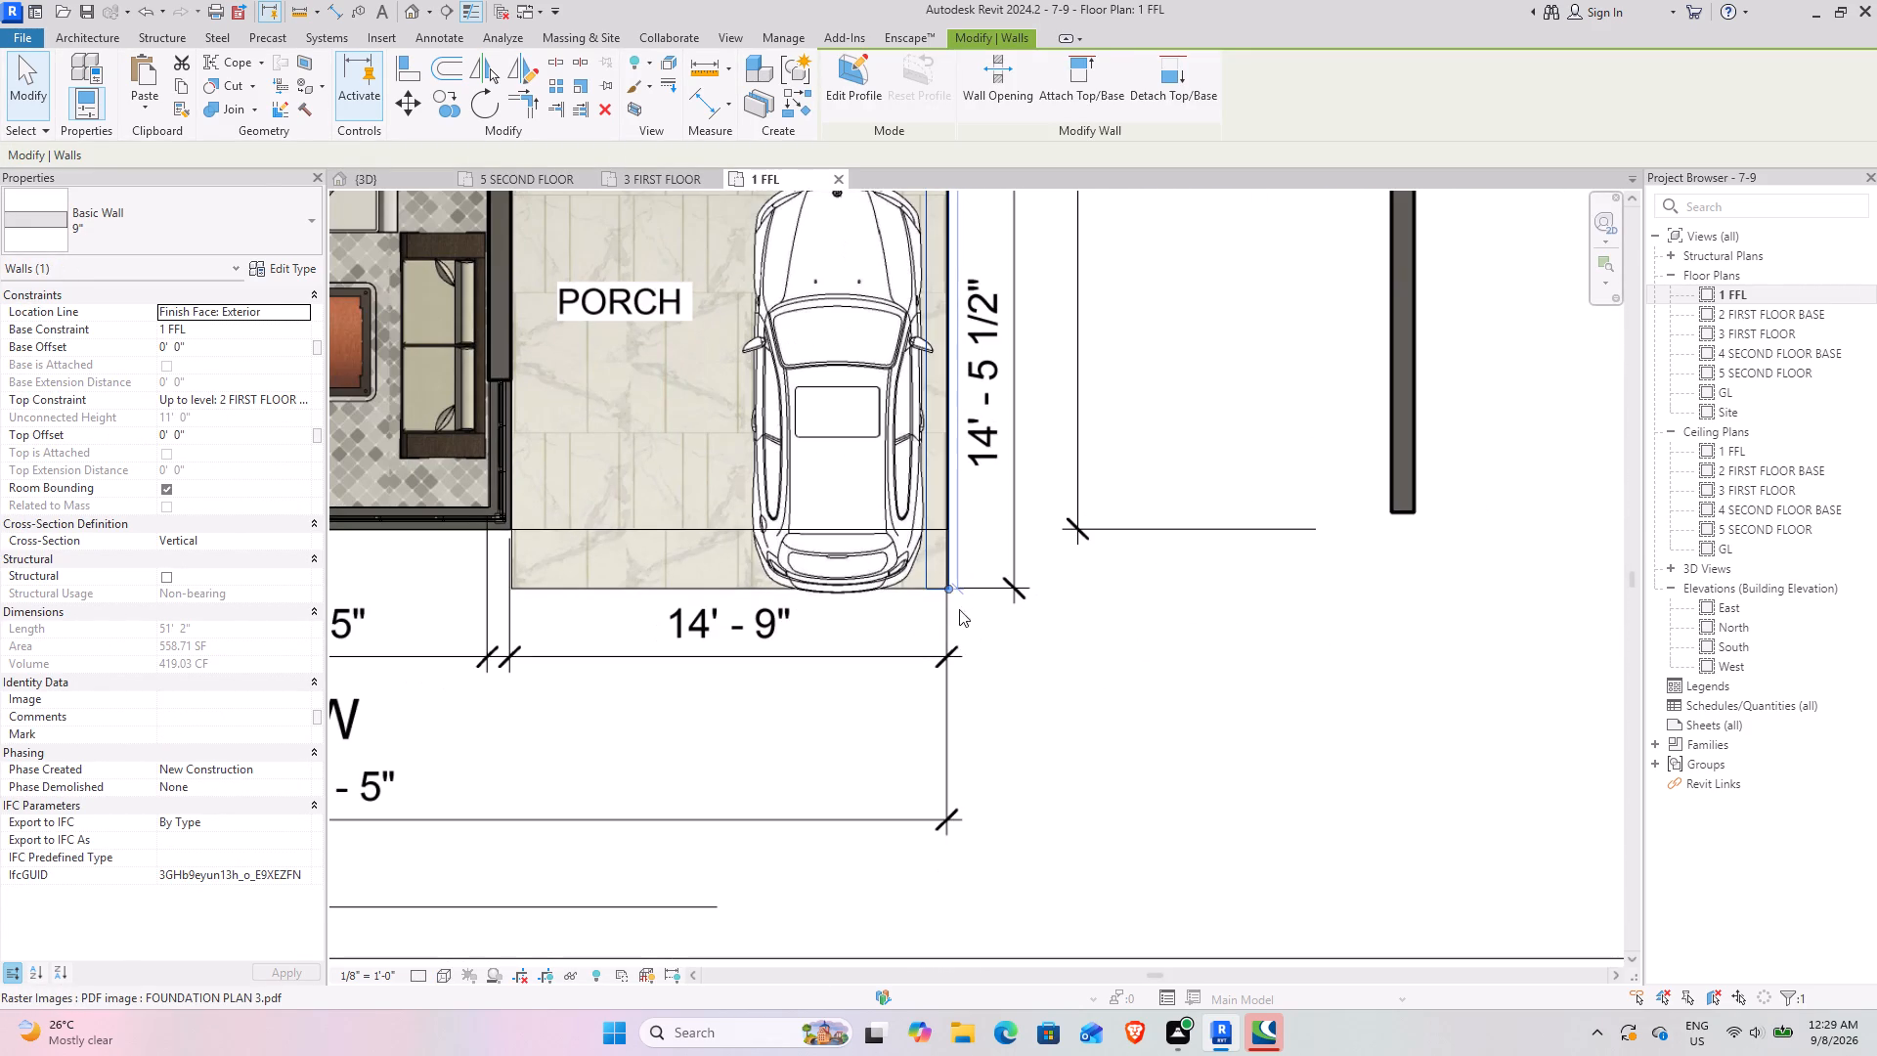
middle_click_drag(917, 521, 920, 655)
scroll(982, 727, "up", 8)
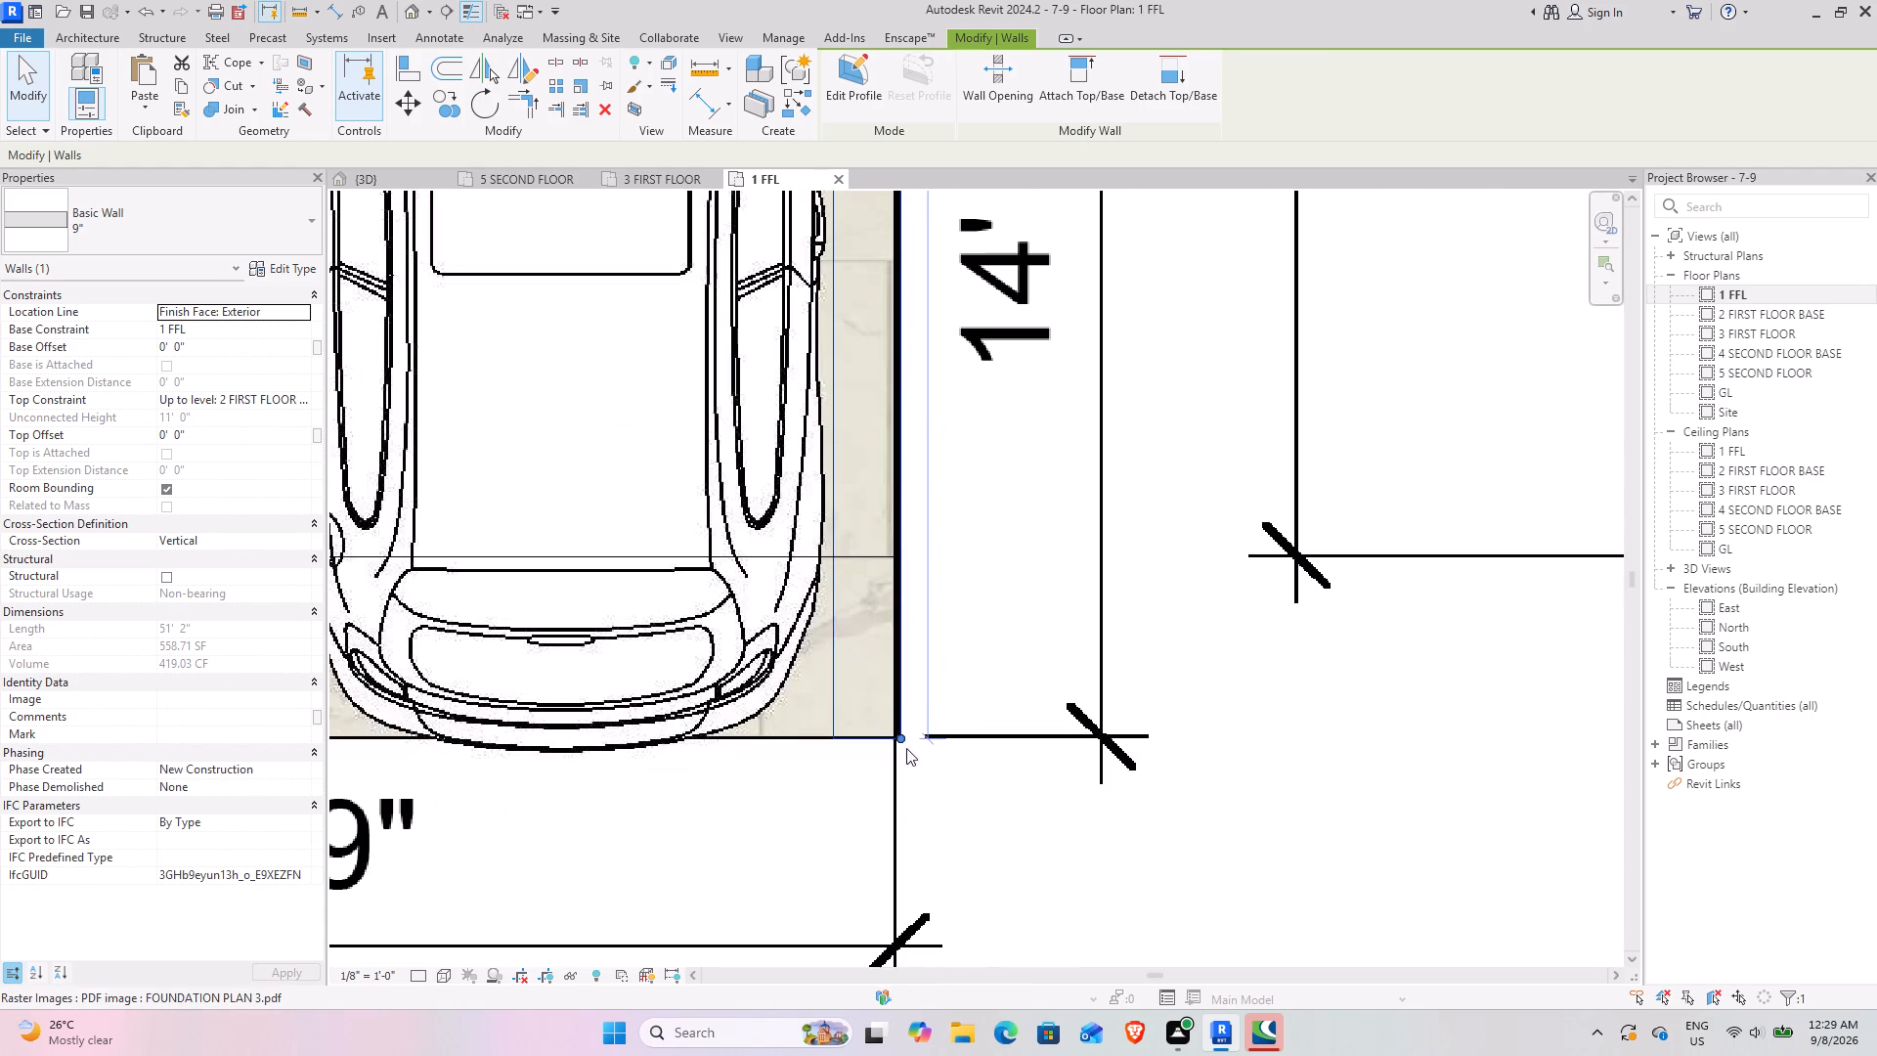
left_click_drag(901, 734, 868, 582)
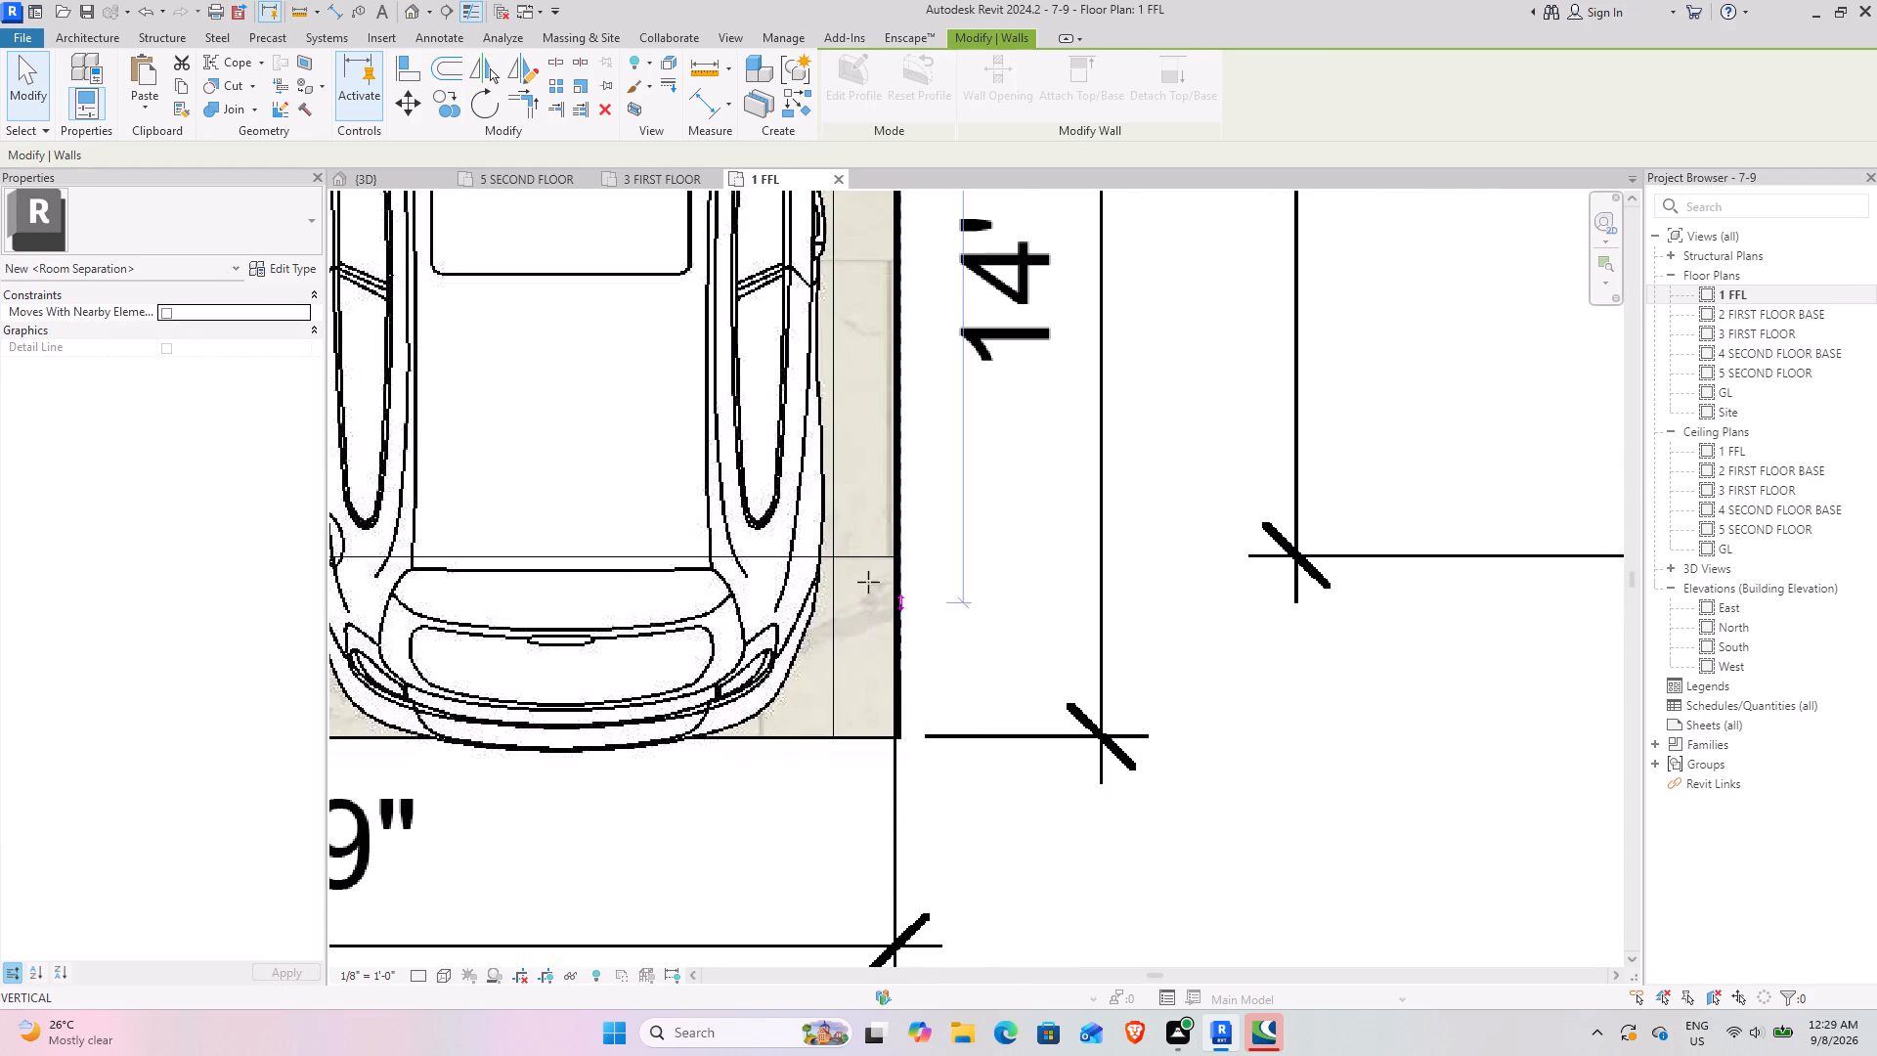
left_click_drag(868, 582, 868, 552)
Examine the shortened porch wall's corner and the building's front and sides in the 3D view.
left_click(357, 187)
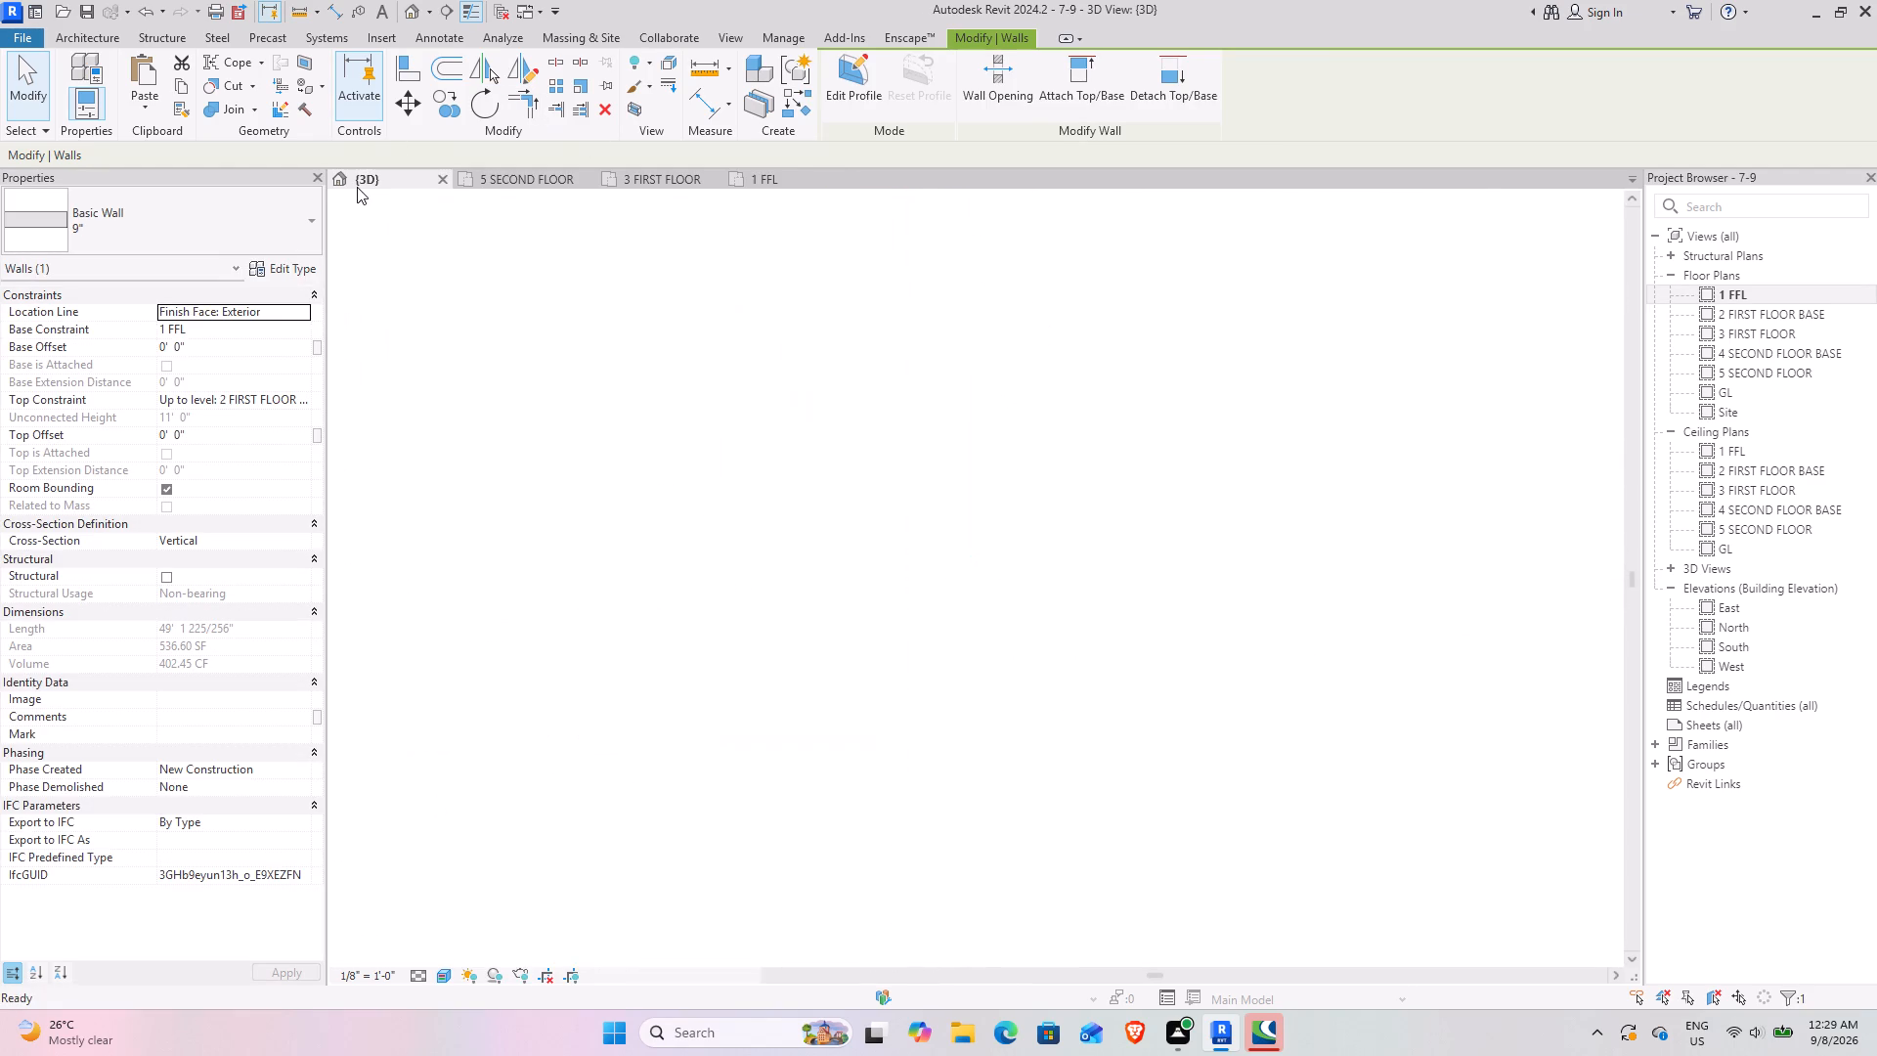
left_click(1080, 885)
scroll(846, 763, "down", 4)
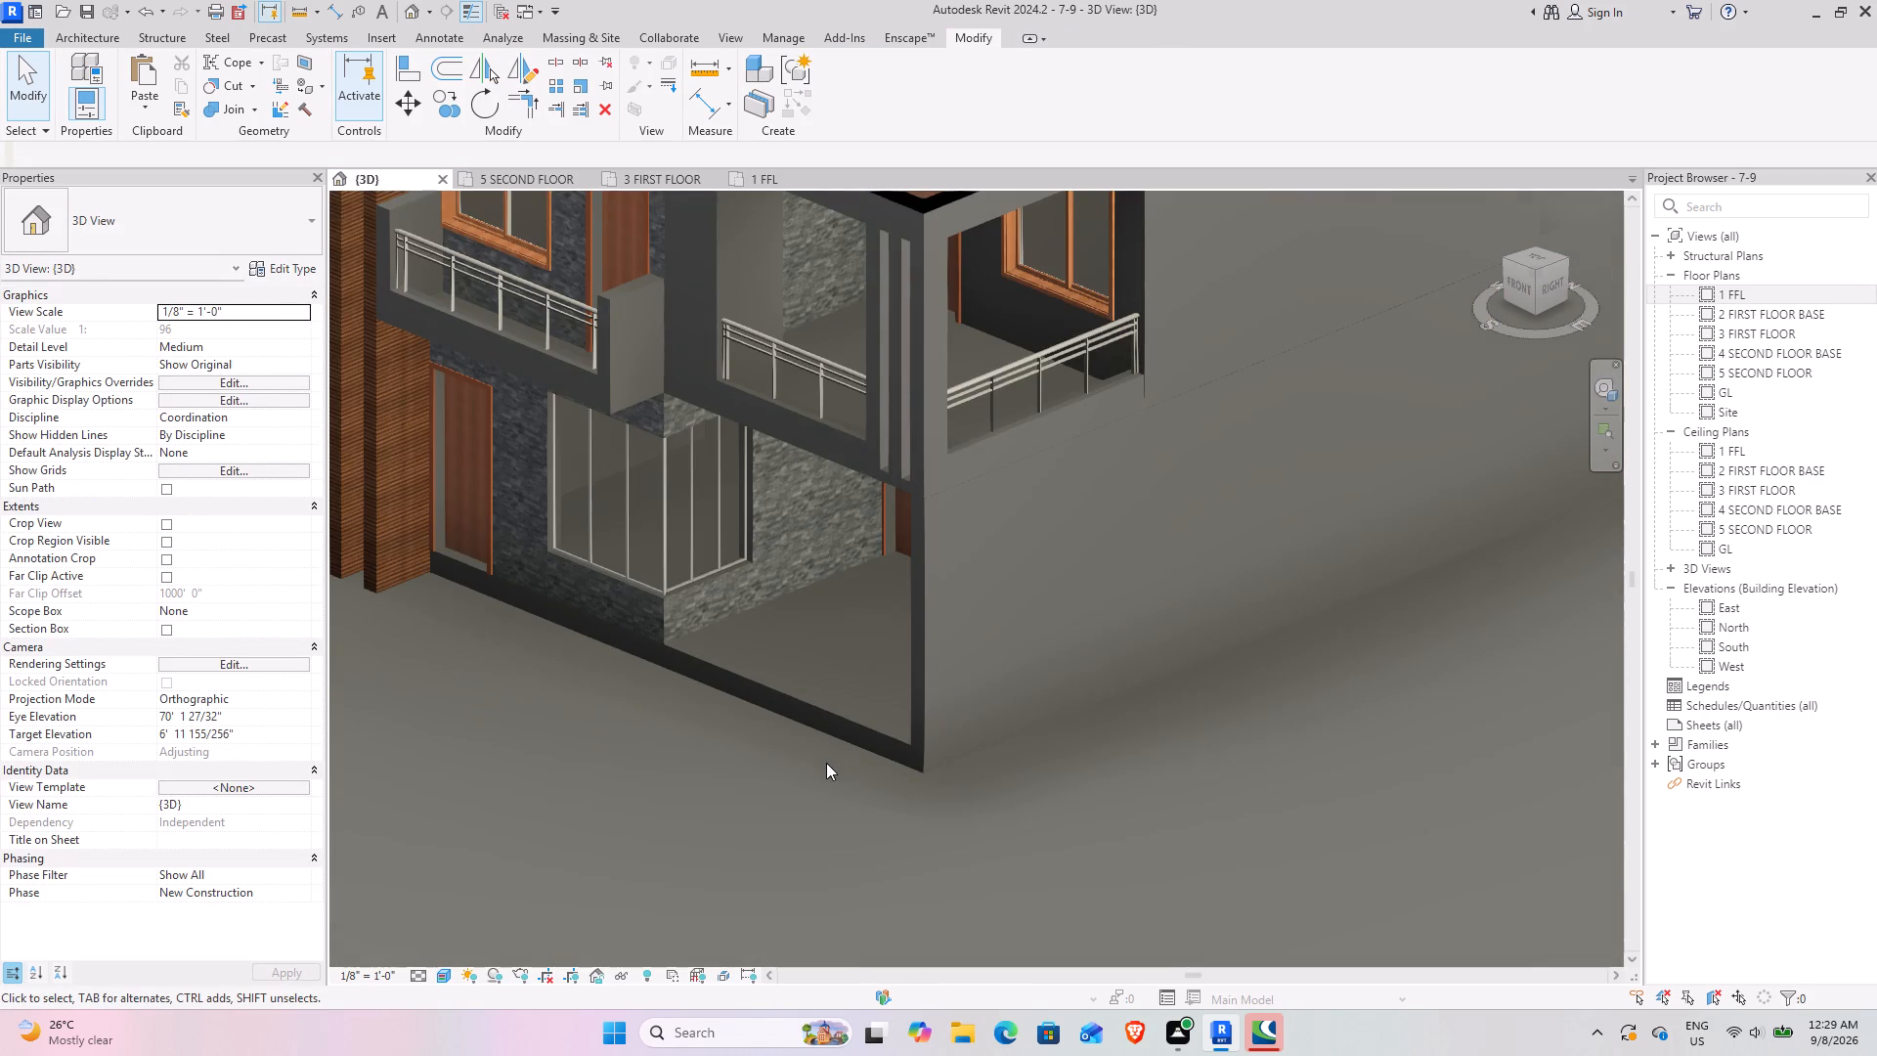
scroll(720, 723, "down", 3)
middle_click_drag(720, 723, 1112, 550, "shift")
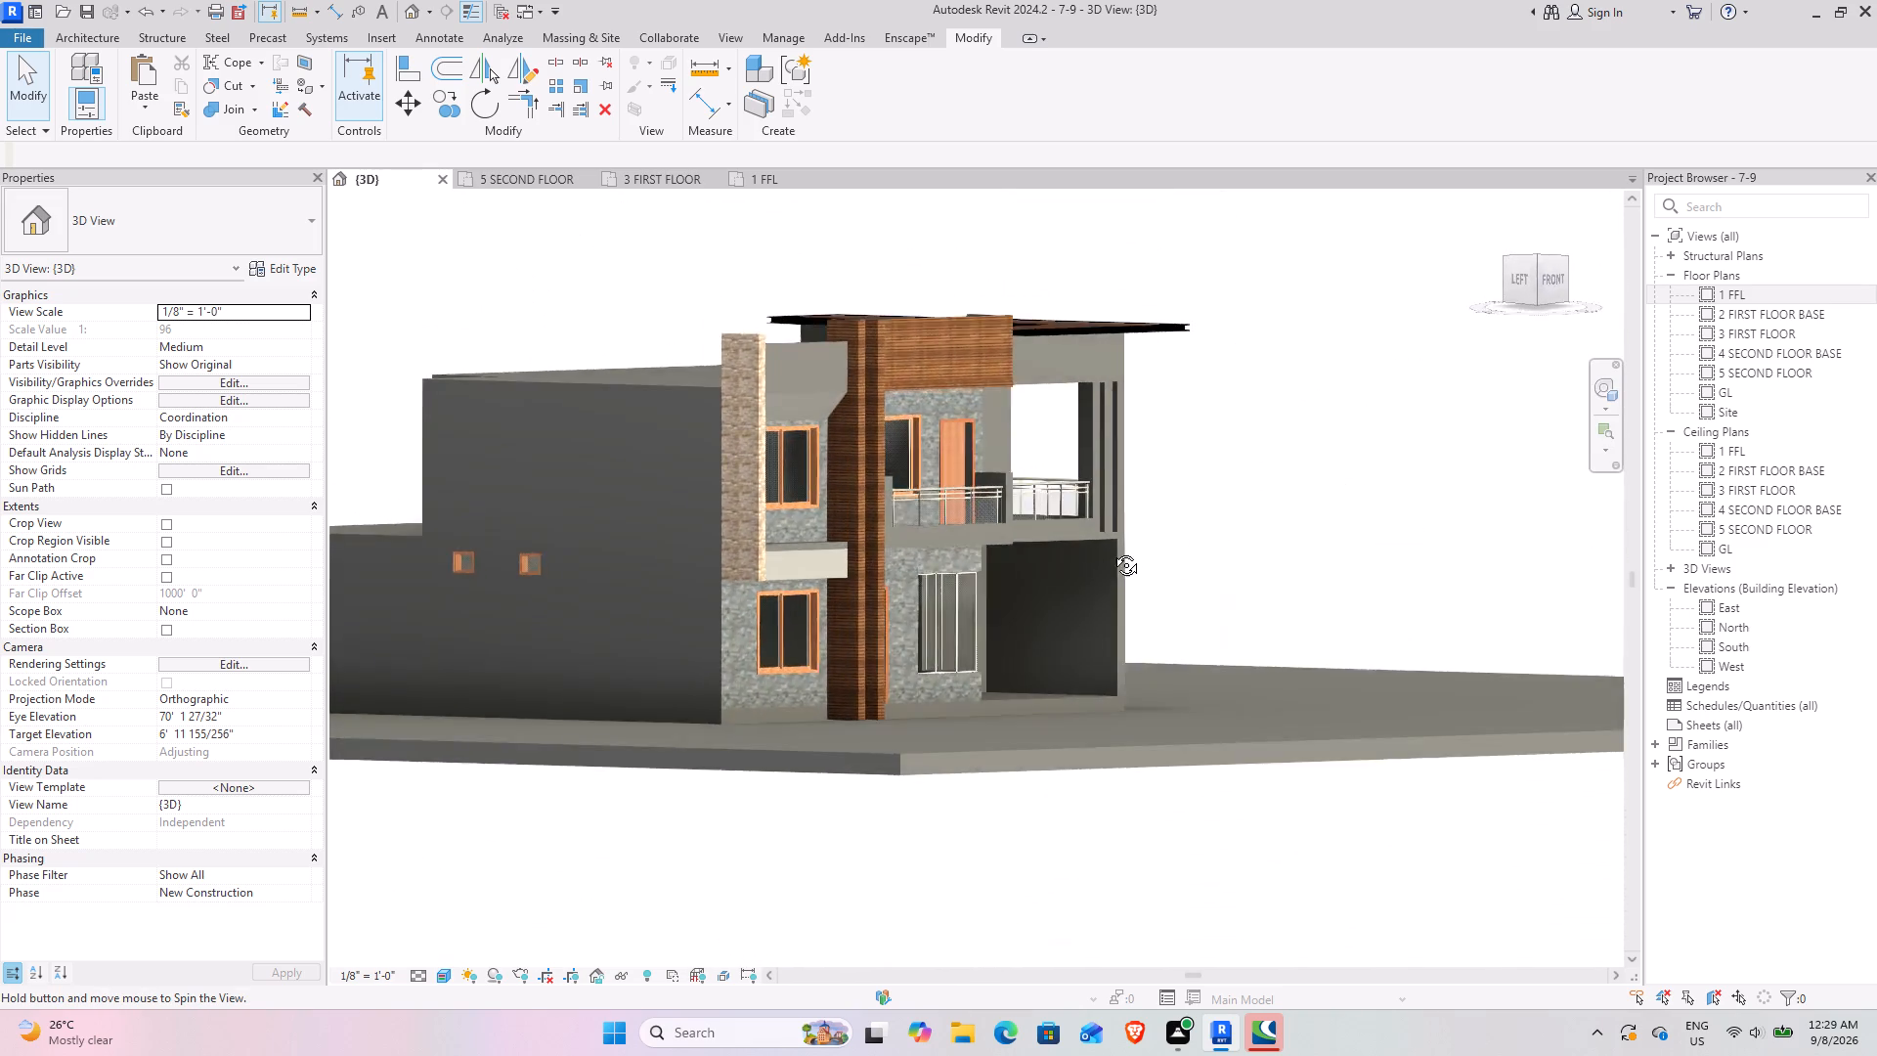
middle_click_drag(1112, 550, 714, 638, "shift")
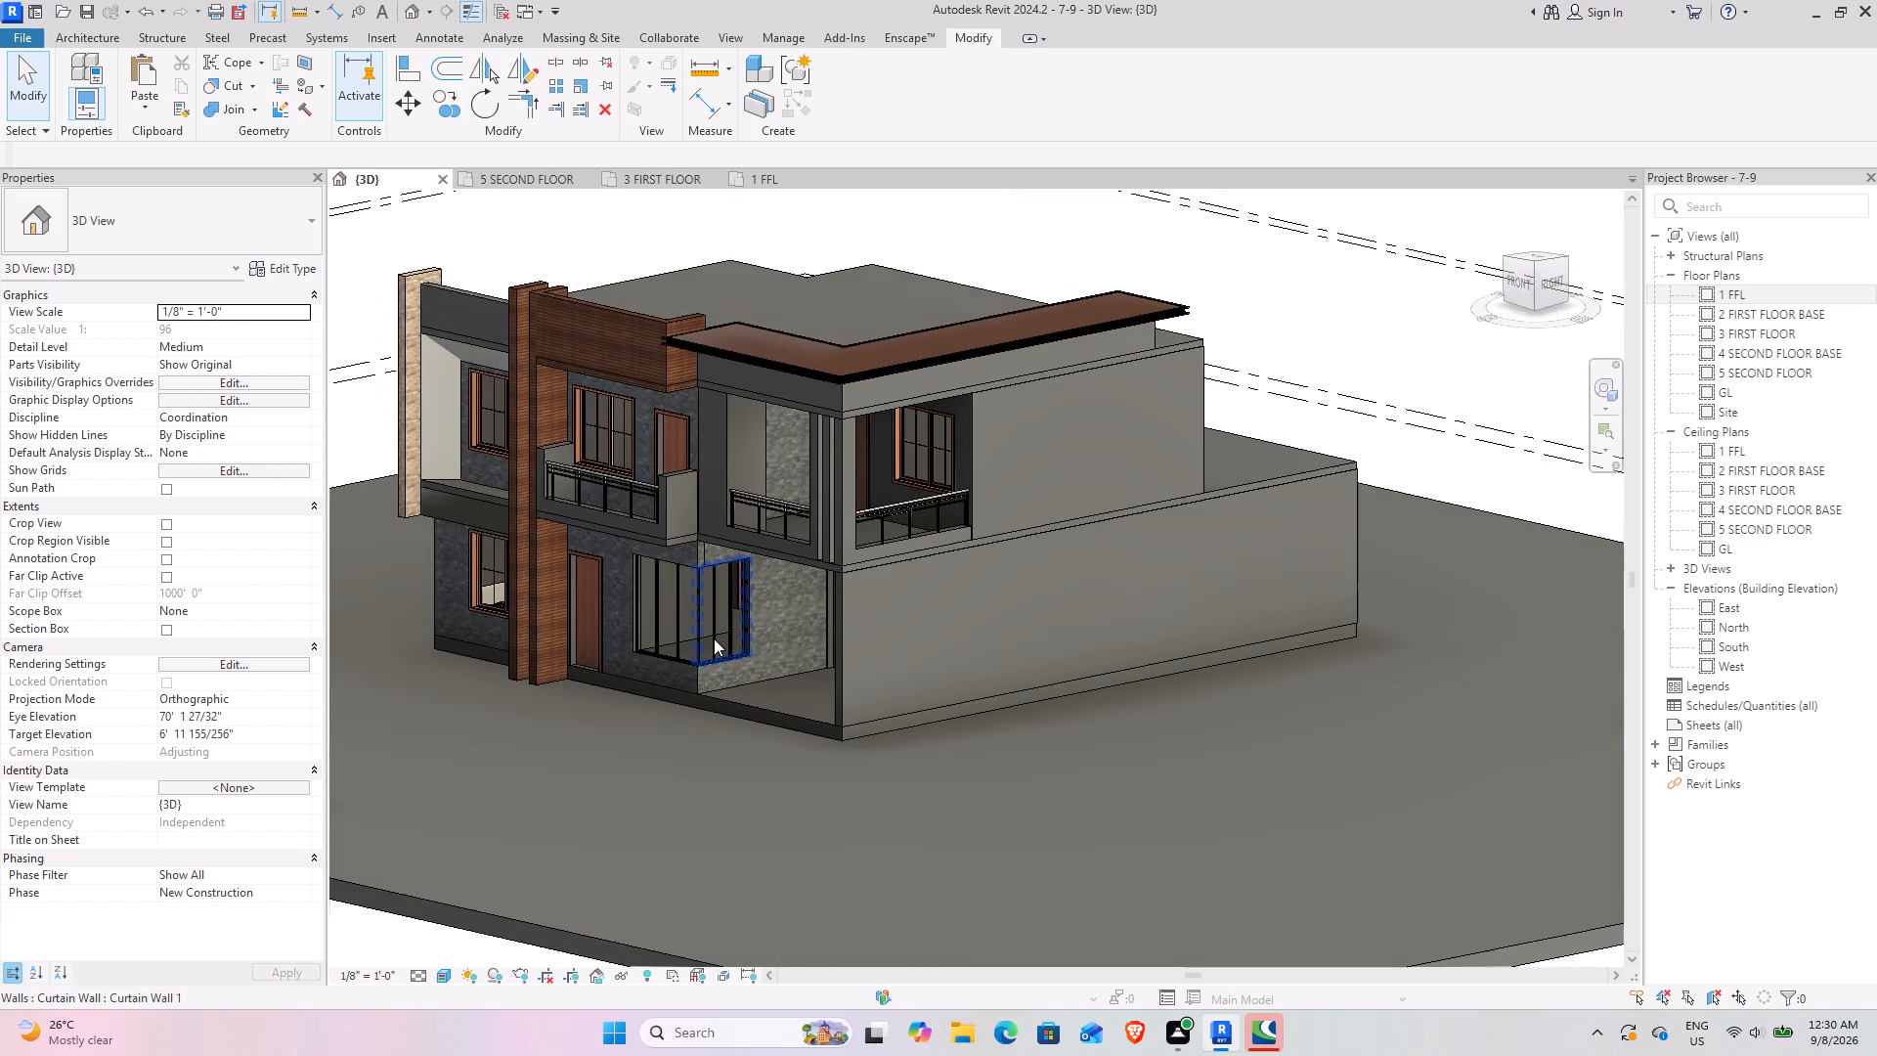
middle_click_drag(714, 638, 877, 595, "shift")
middle_click_drag(770, 653, 784, 830, "shift")
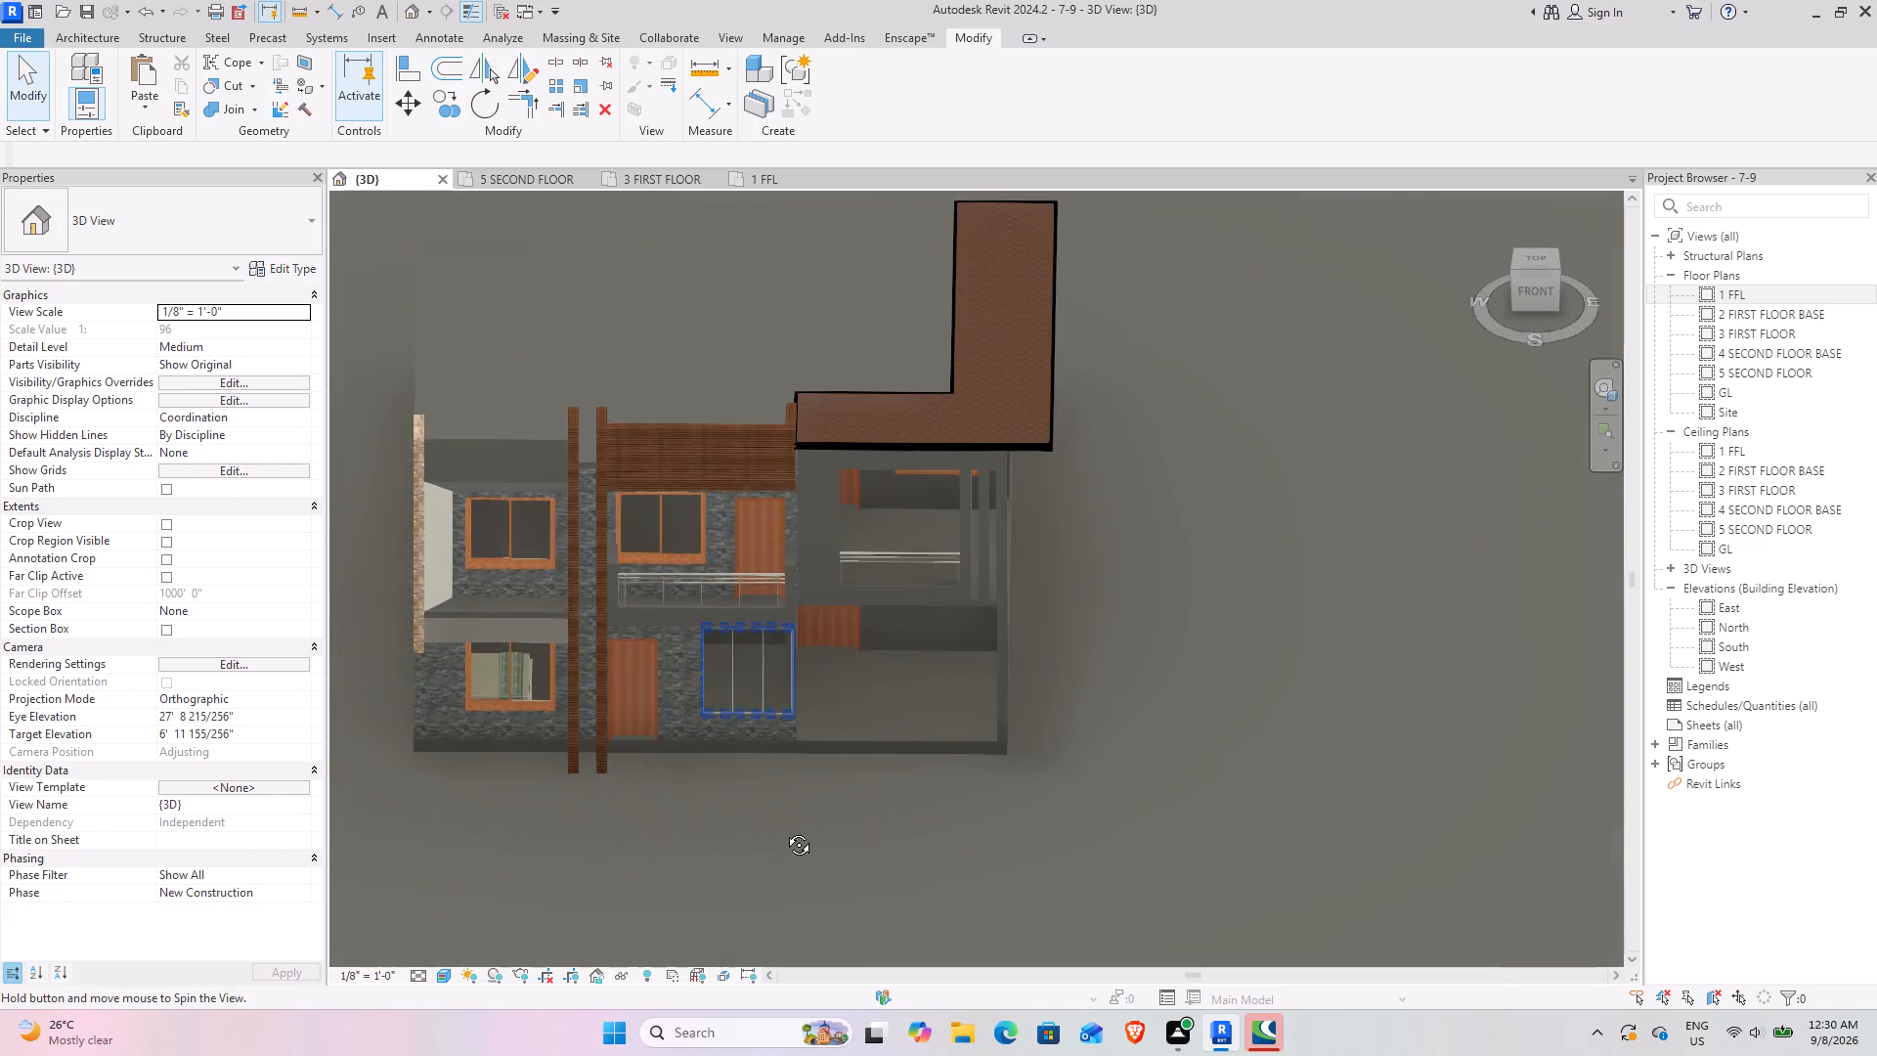
middle_click_drag(784, 830, 768, 830, "shift")
middle_click_drag(649, 802, 665, 770, "shift")
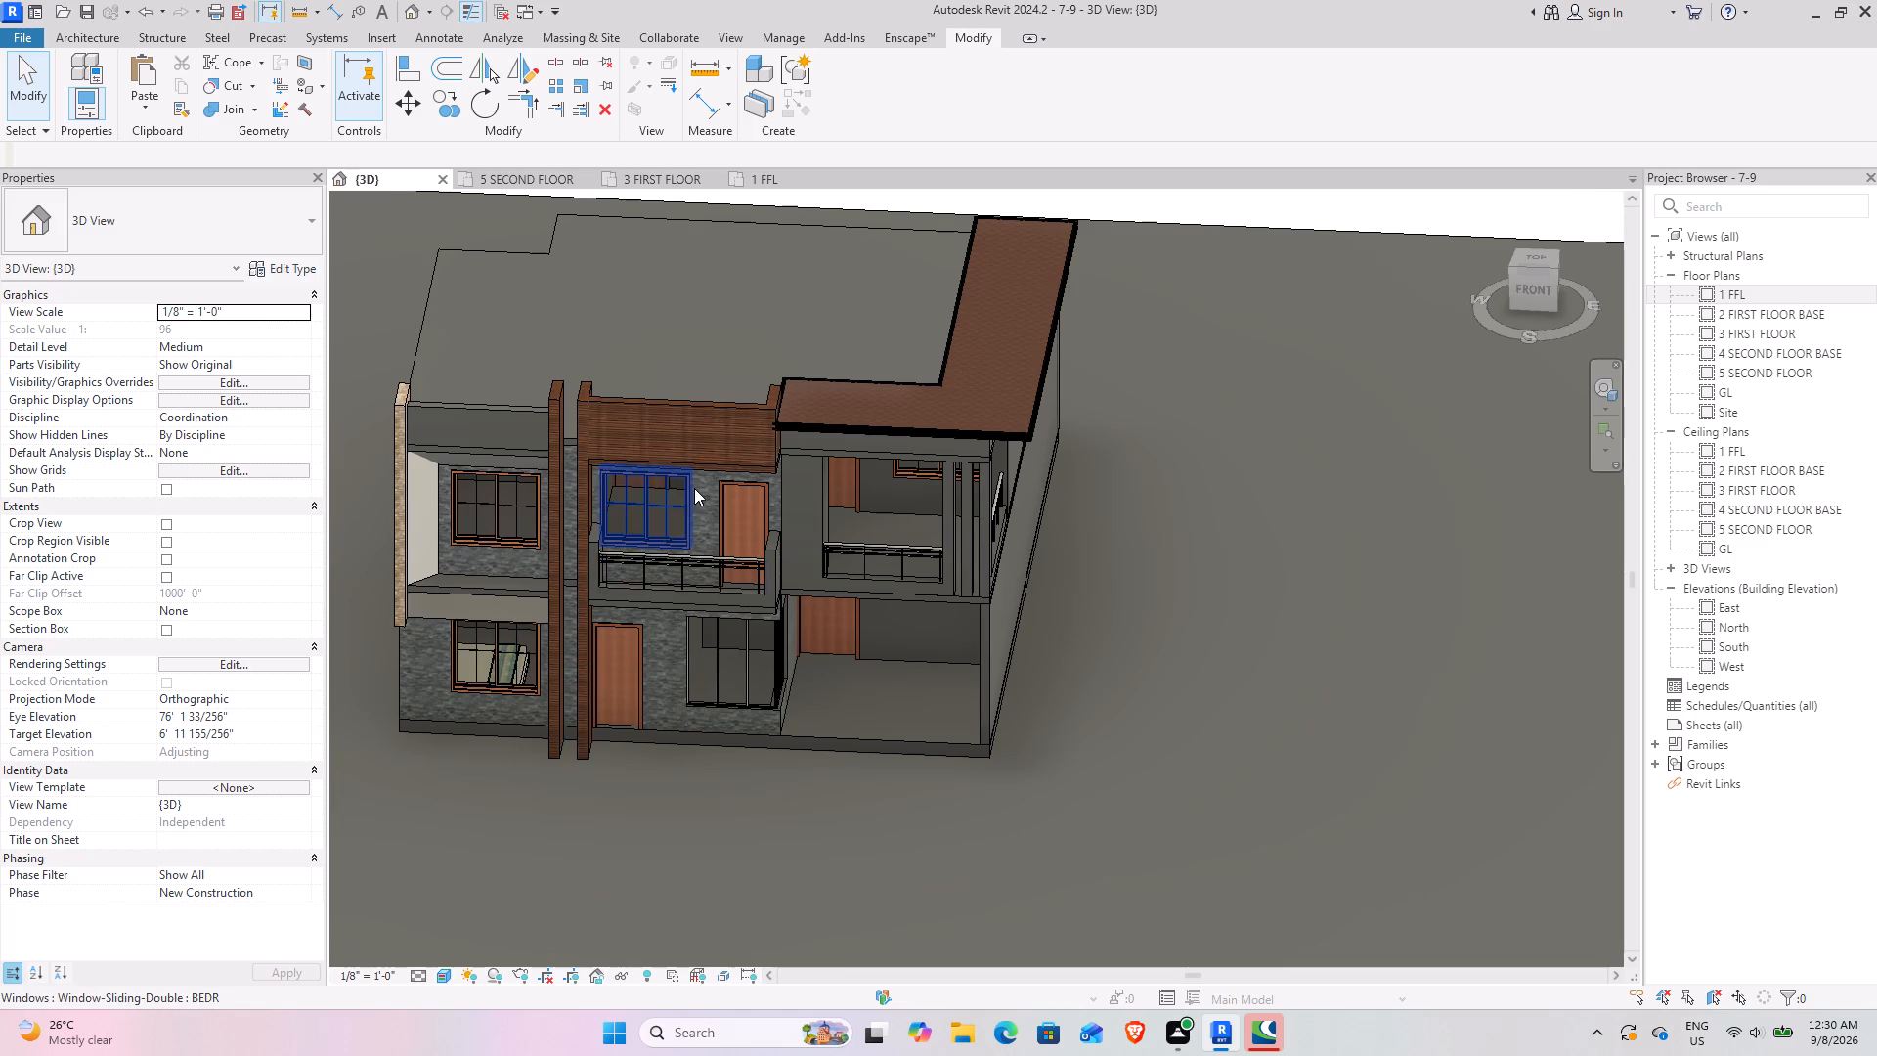
Examine the horizontal timber cladding above the upper balcony up close.
scroll(694, 488, "up", 12)
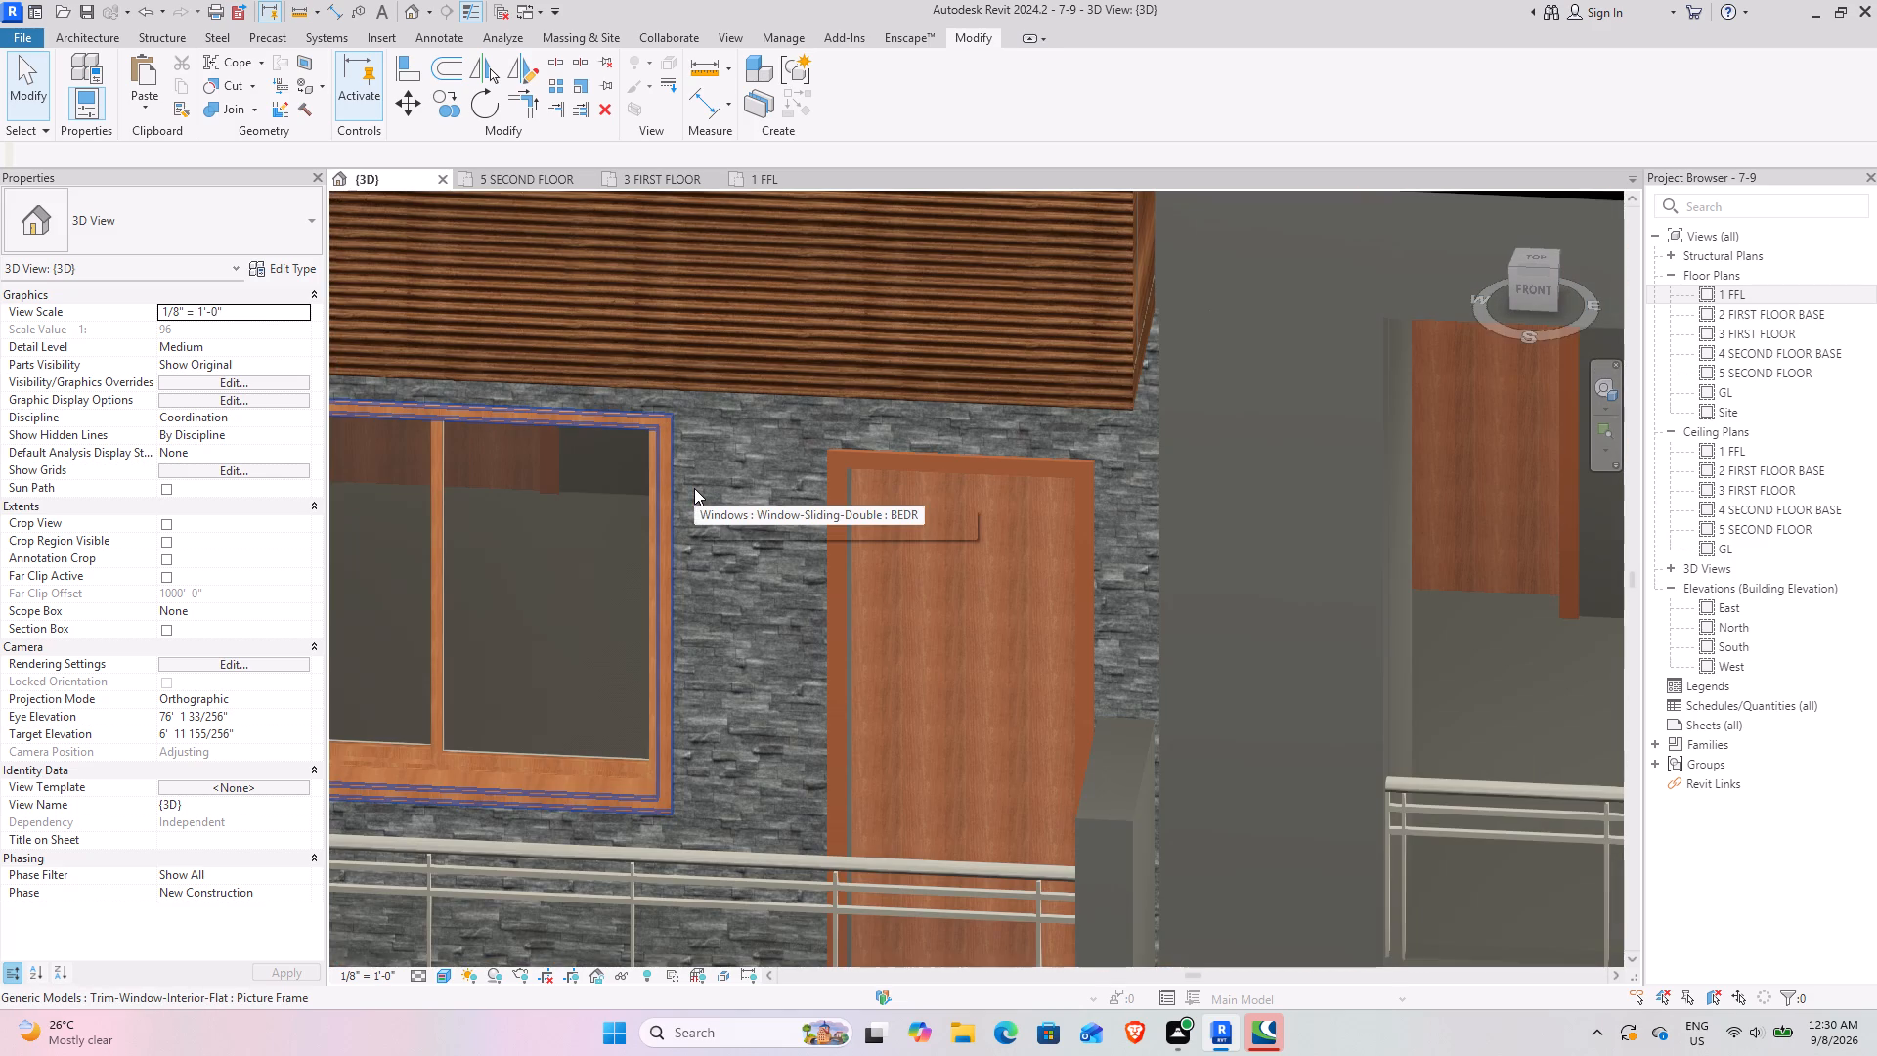
scroll(1148, 296, "up", 11)
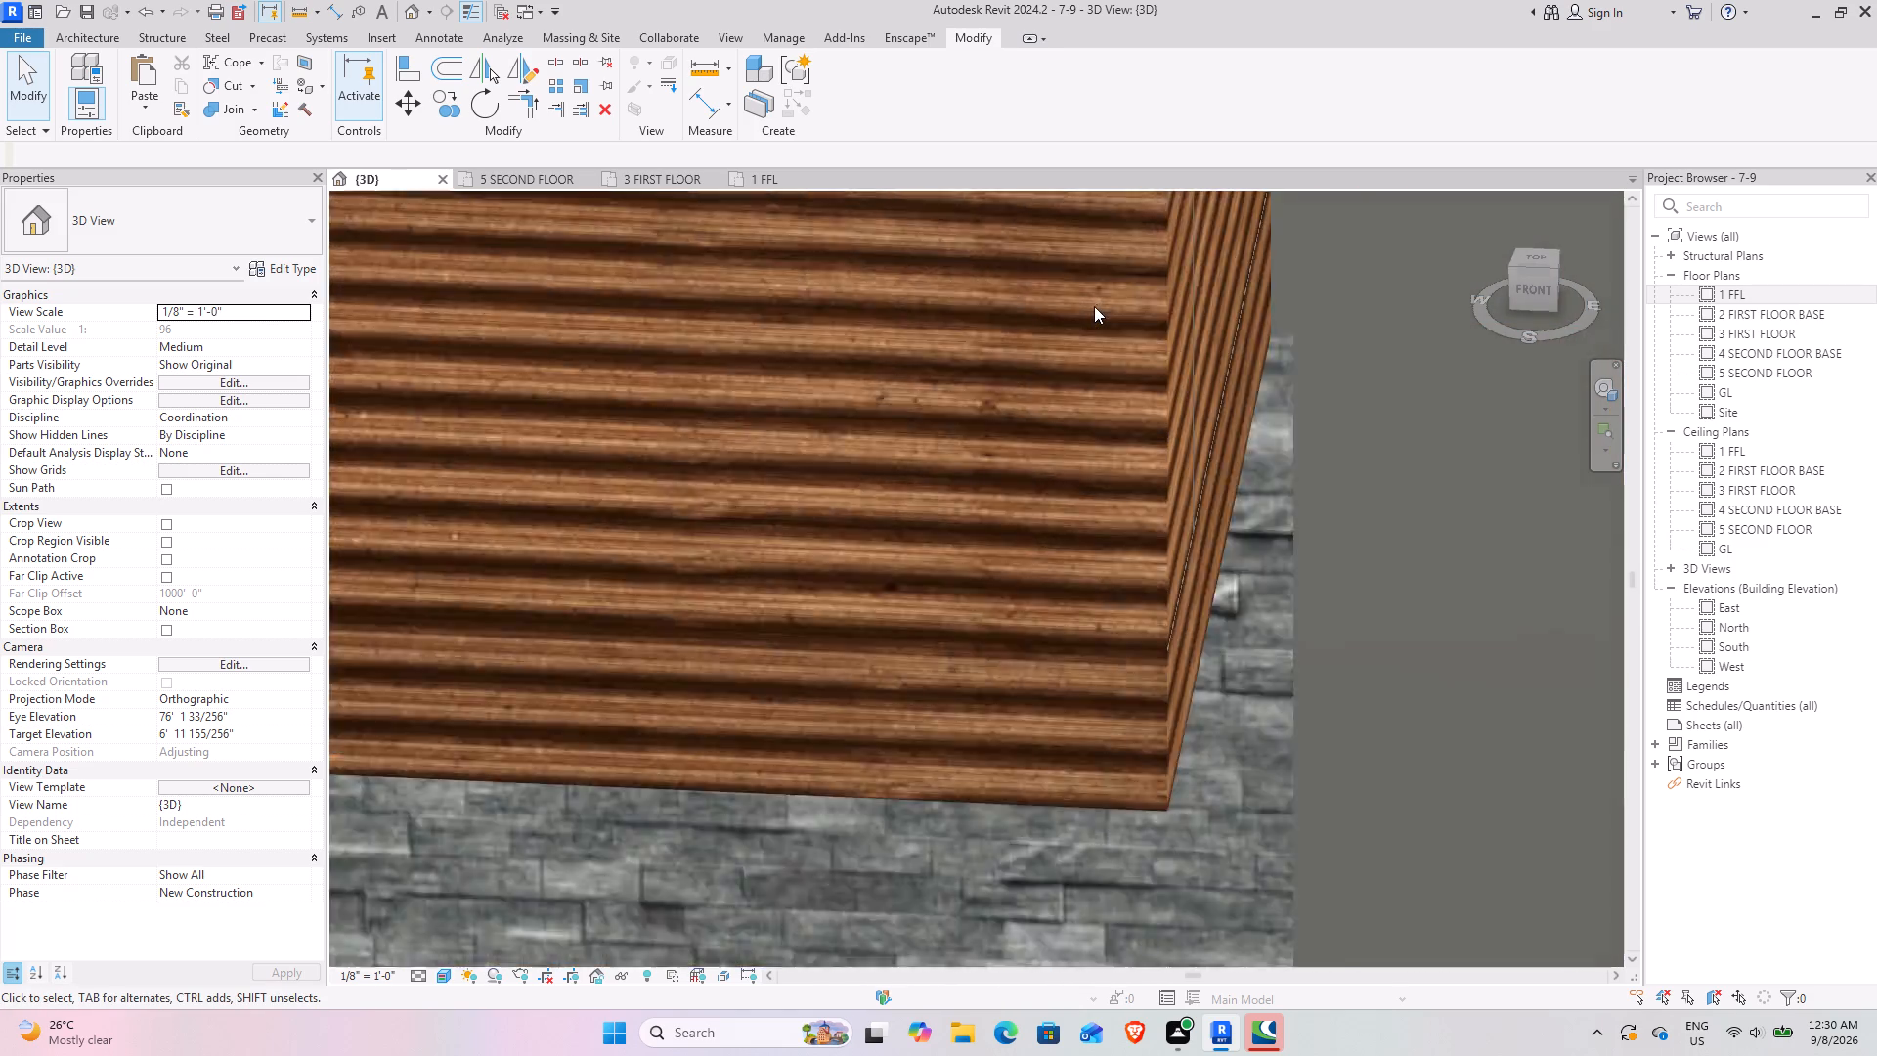
scroll(1094, 306, "up", 10)
scroll(1094, 306, "down", 3)
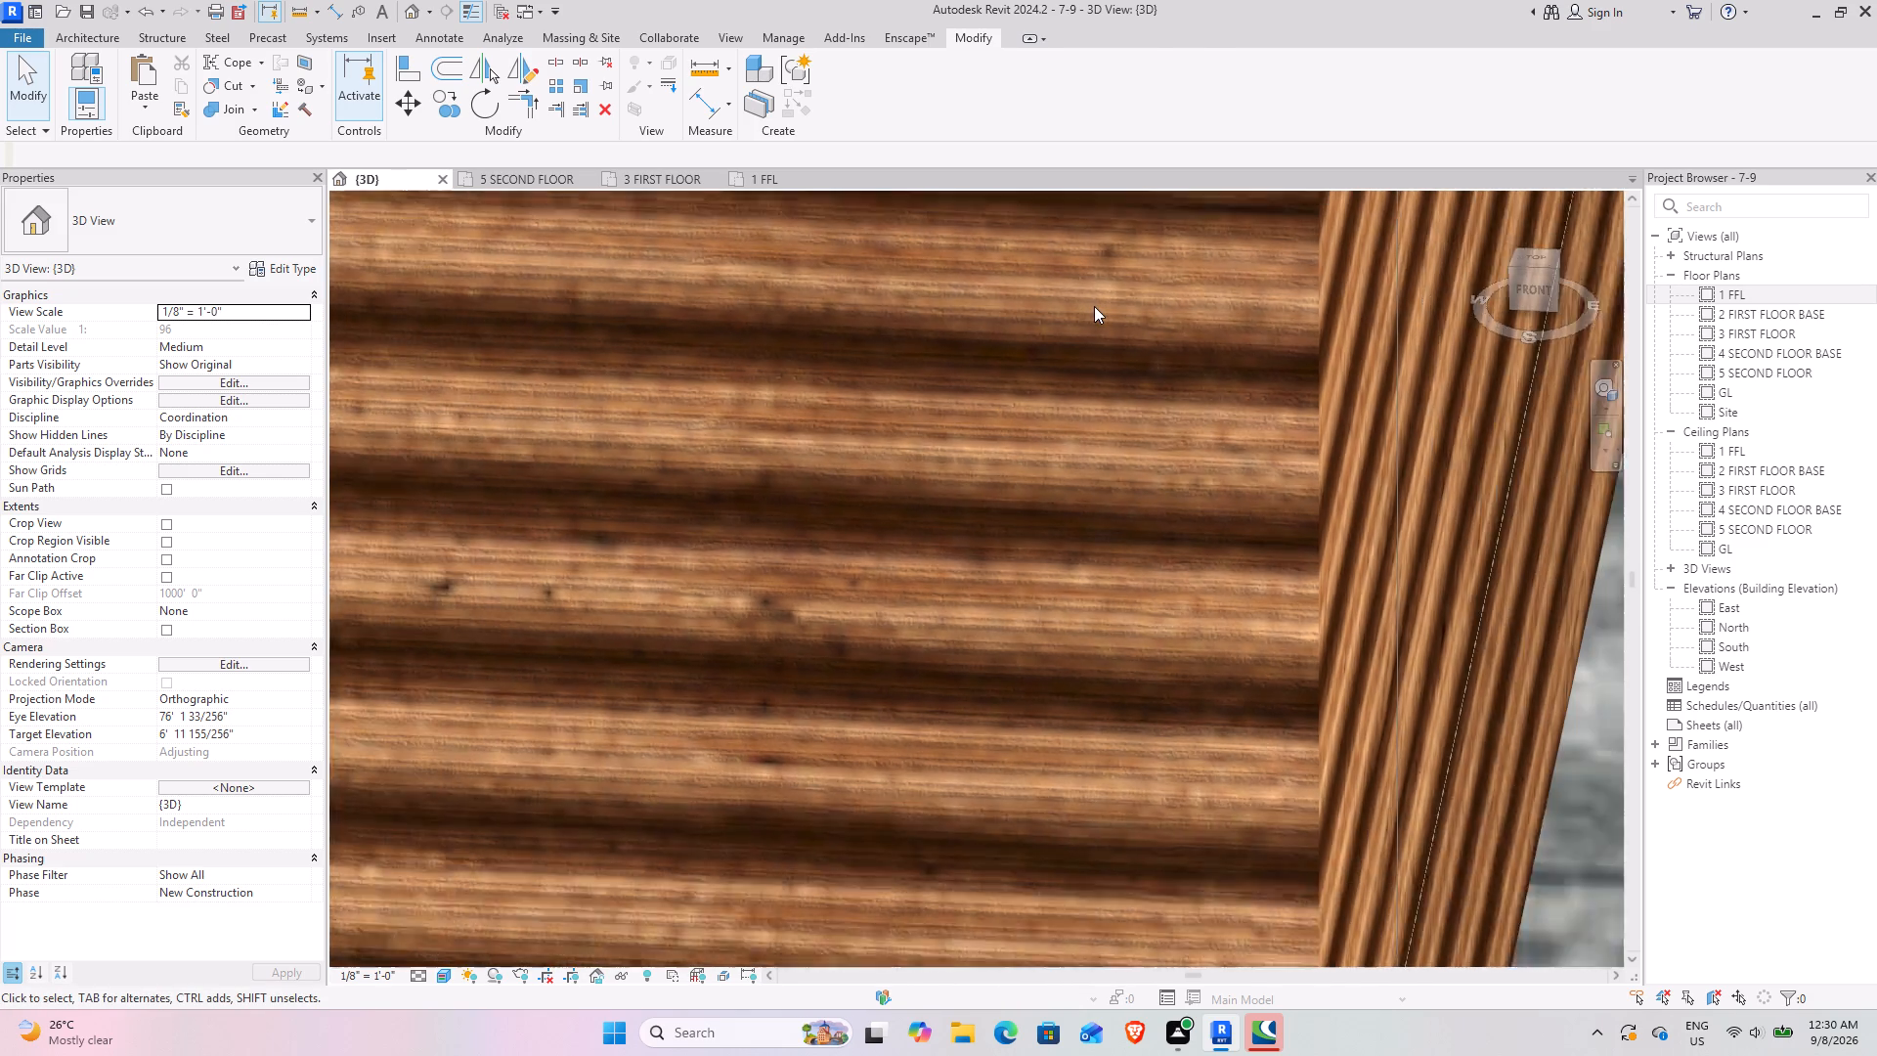
scroll(1094, 306, "down", 9)
scroll(1094, 306, "down", 14)
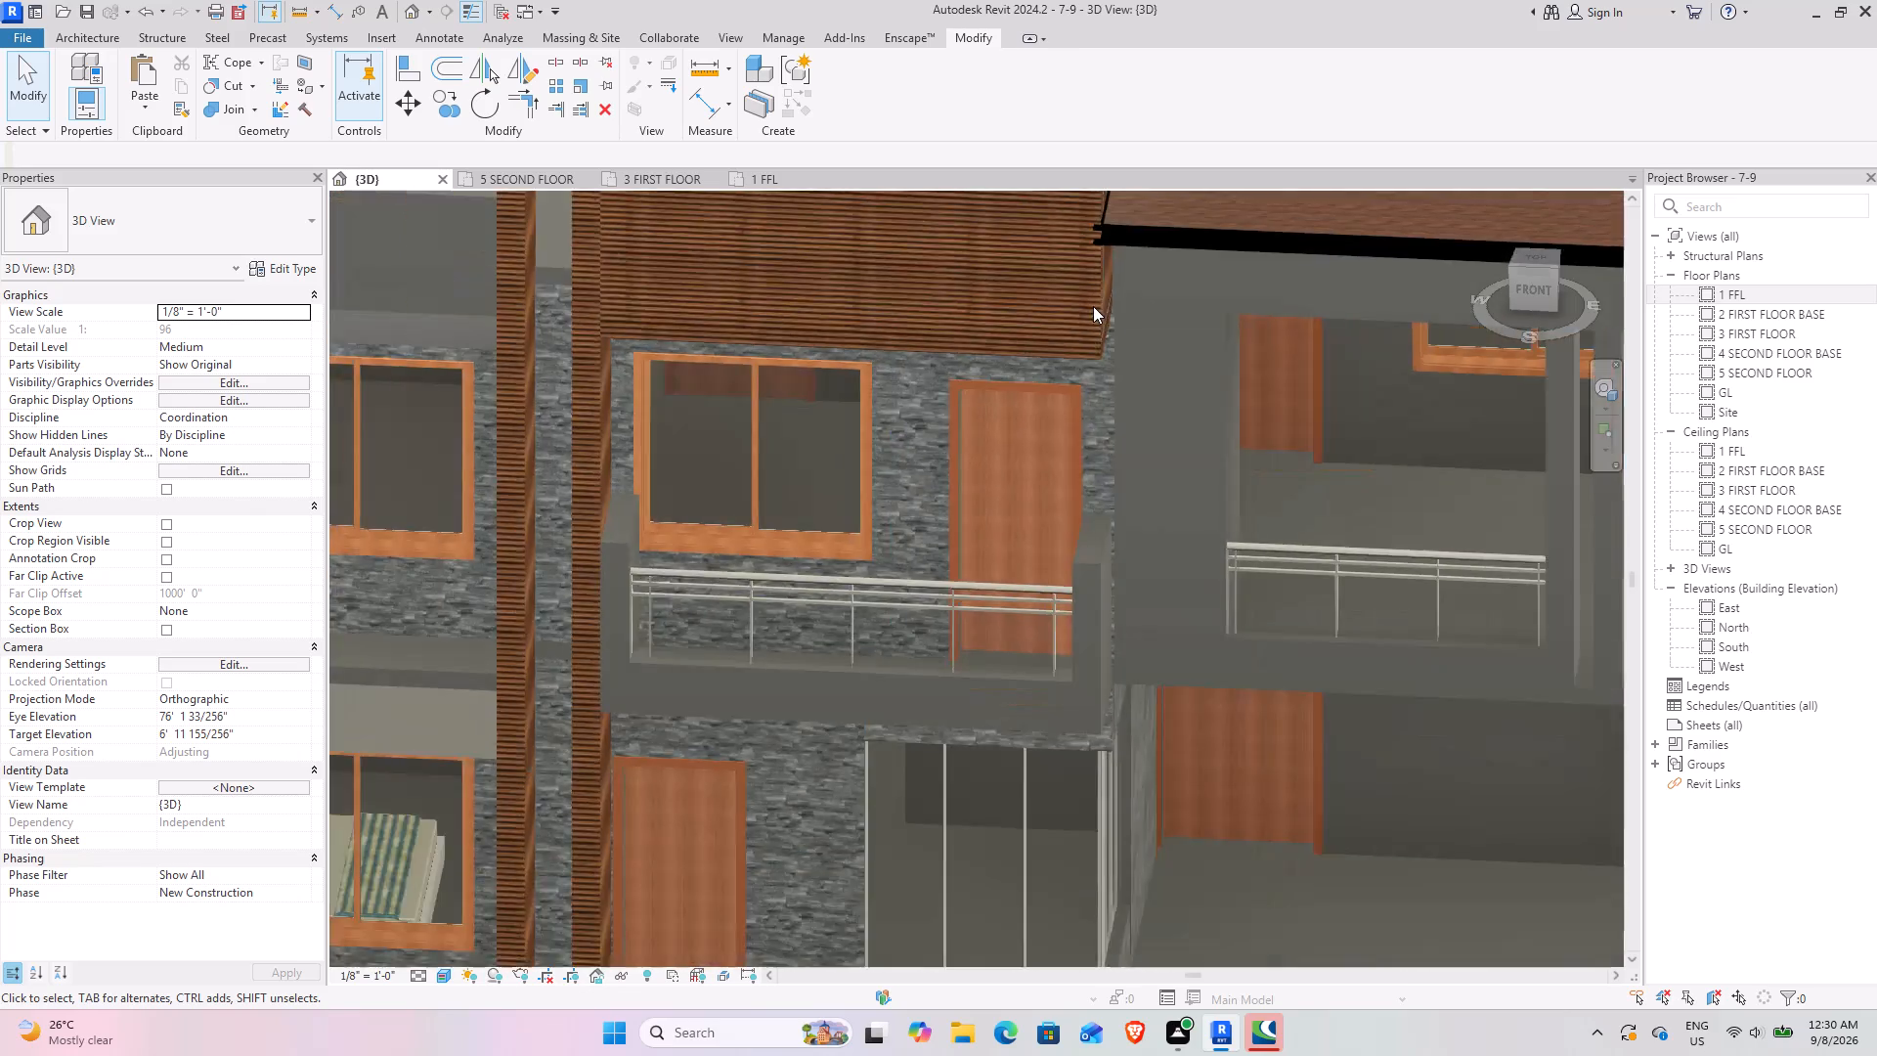
scroll(1093, 306, "down", 9)
Examine the whole house from its front-right corner, including the roof overhang, balconies and side wall.
middle_click_drag(1093, 308, 921, 494)
scroll(1032, 487, "up", 4)
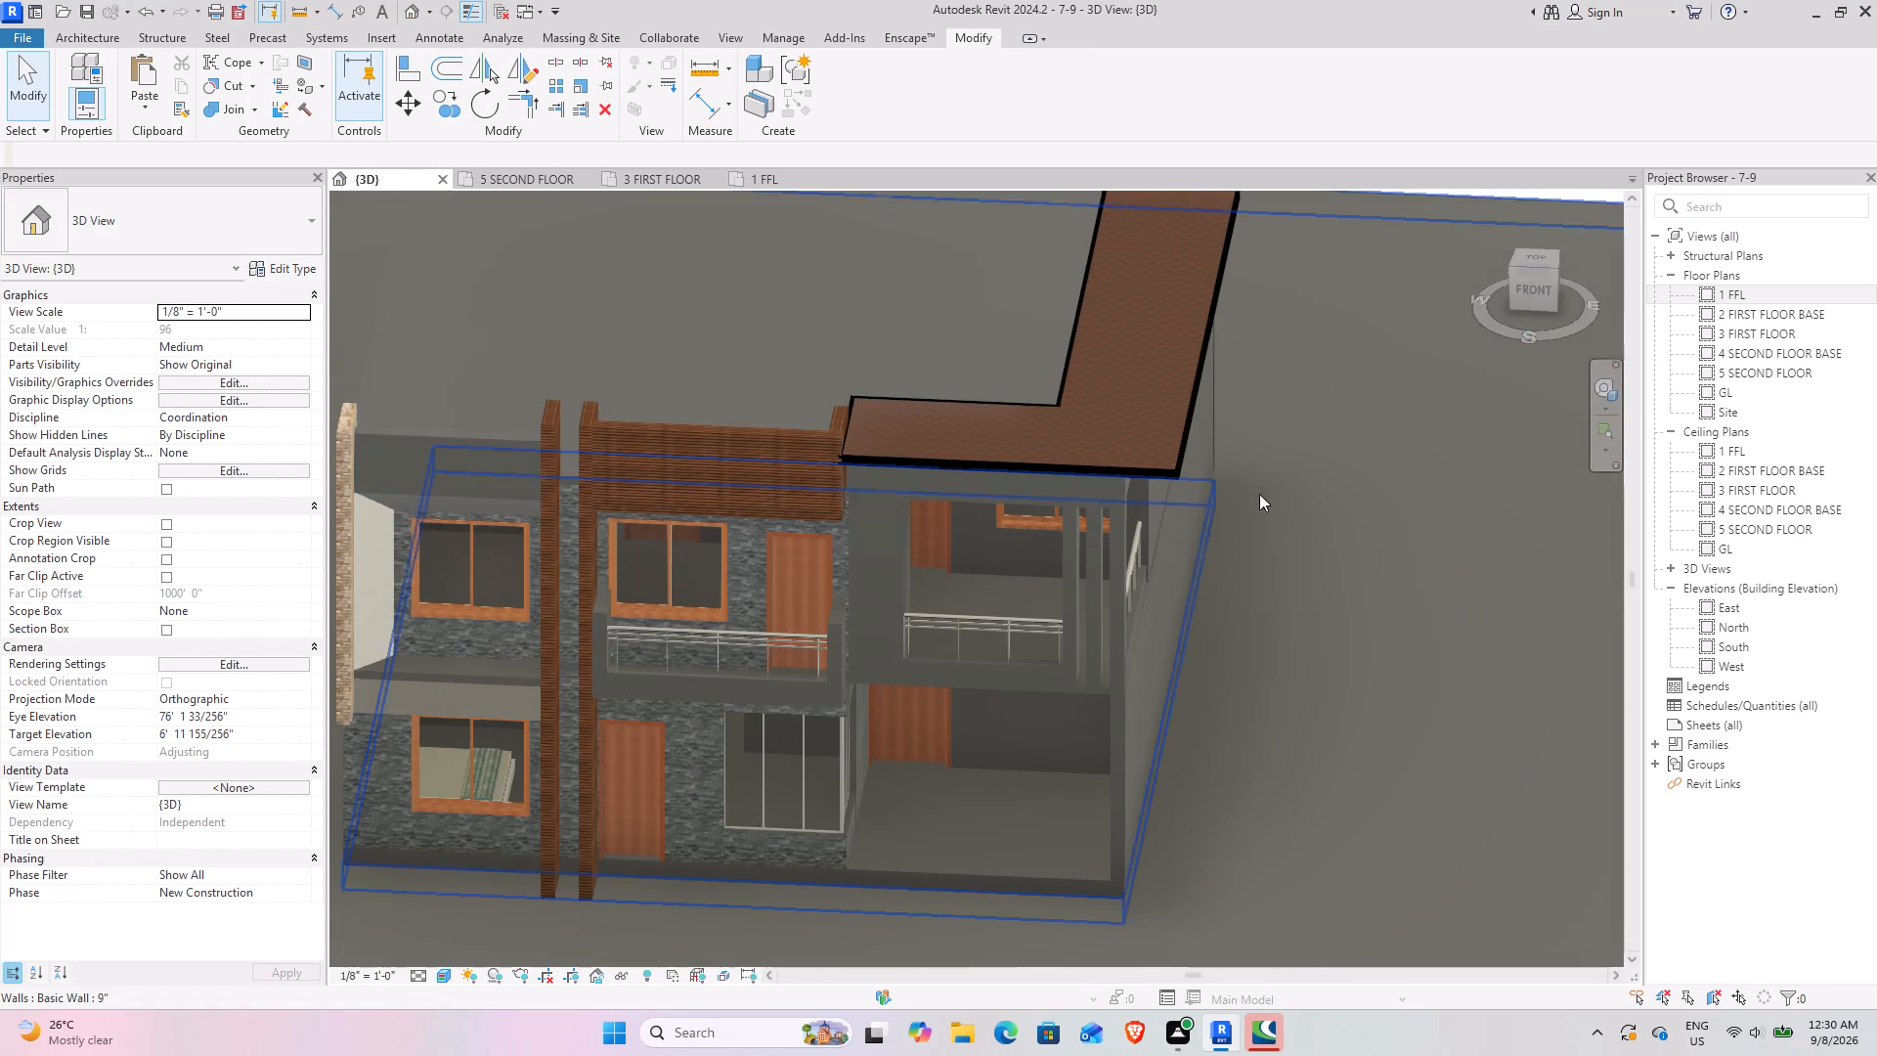
left_click_drag(1517, 285, 1423, 286)
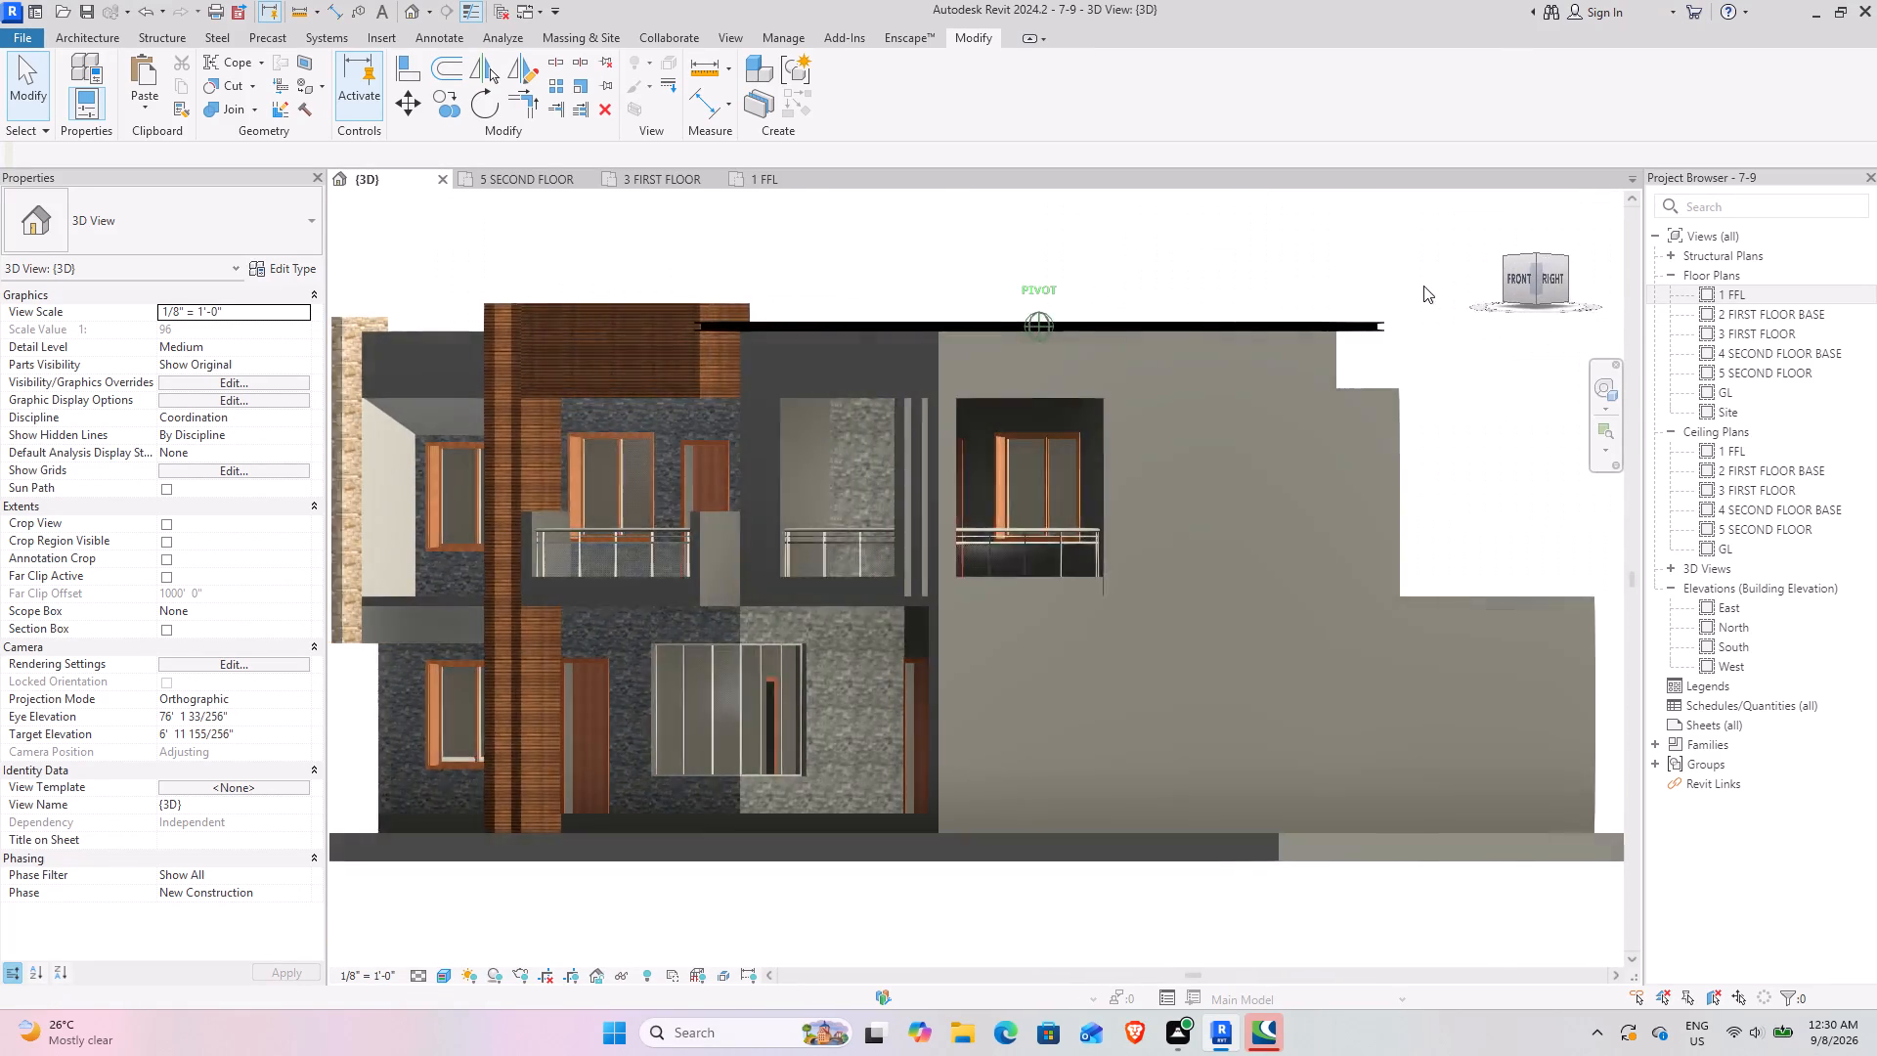
left_click_drag(1423, 286, 1436, 319)
scroll(902, 623, "down", 4)
middle_click_drag(879, 635, 943, 686)
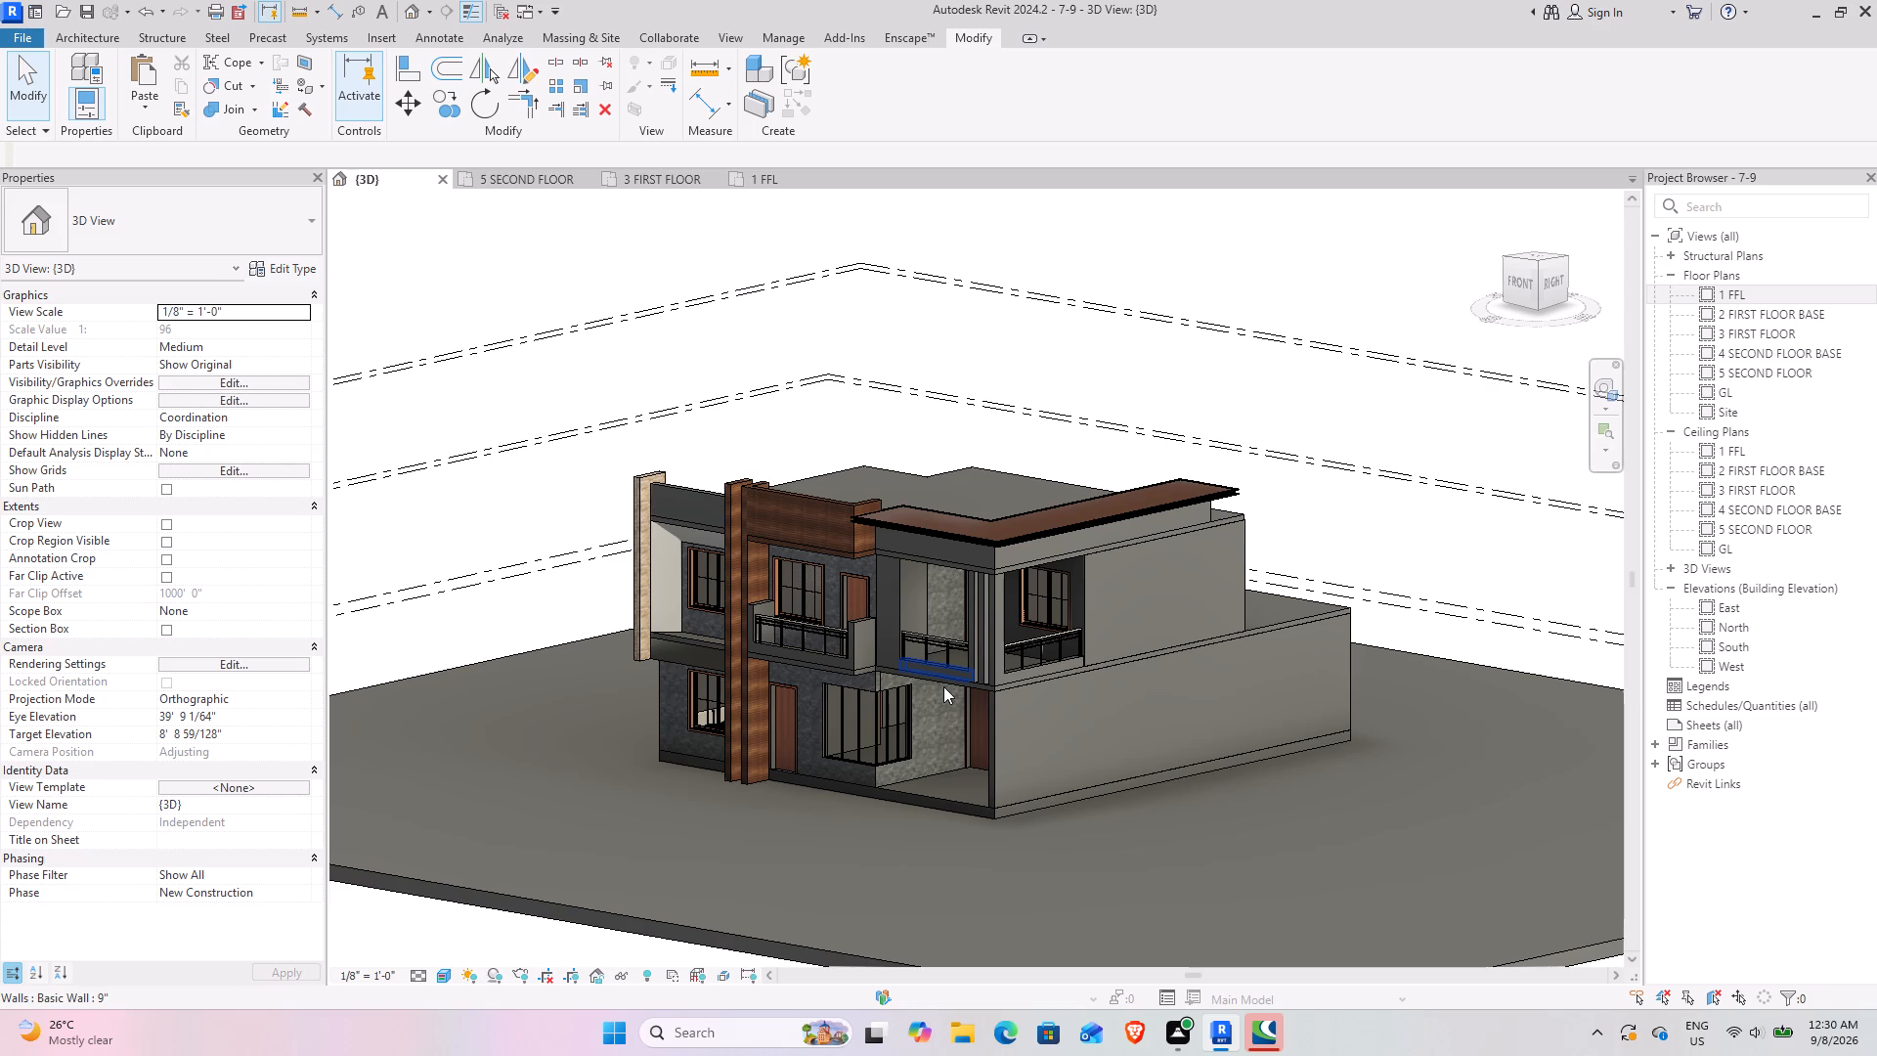
scroll(975, 837, "down", 3)
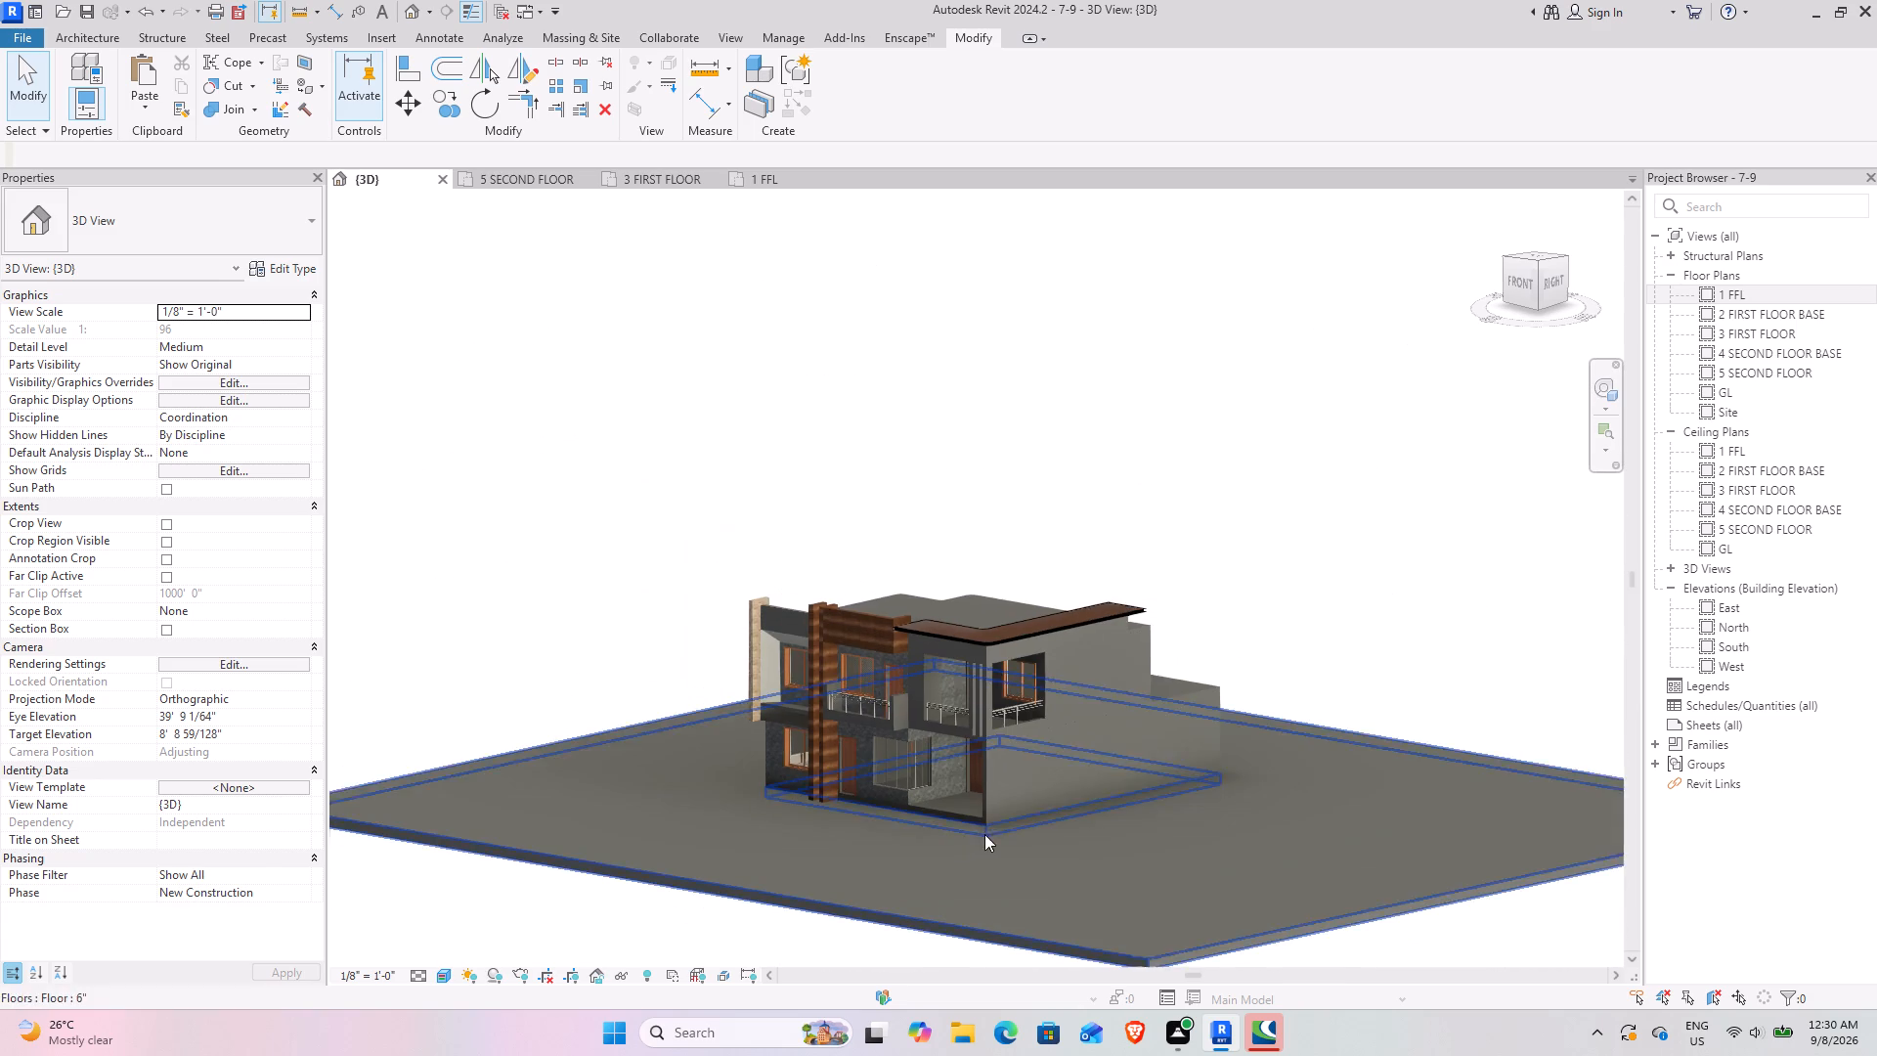
middle_click_drag(966, 833, 889, 792)
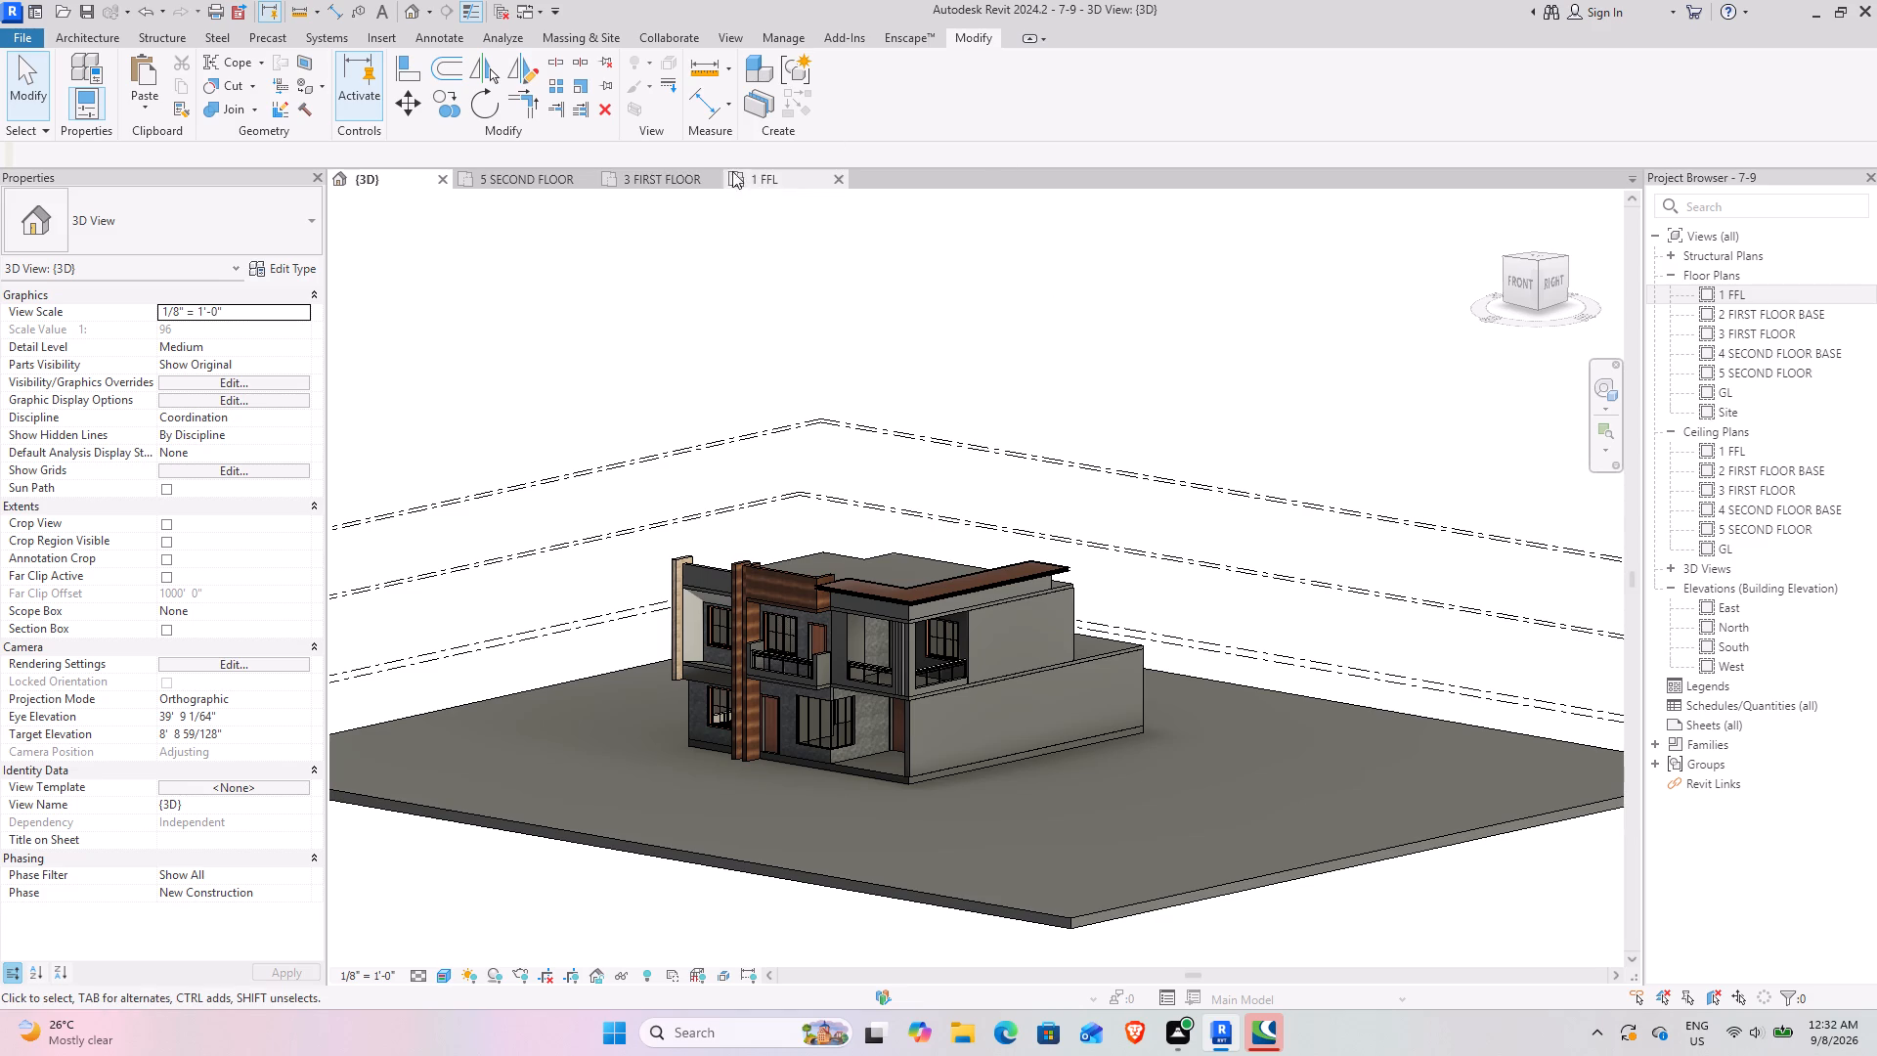
Draw a building section in the 1 FFL plan running from the kitchen through the porch to just beyond its front edge, facing the side wall.
left_click(785, 177)
scroll(917, 499, "down", 8)
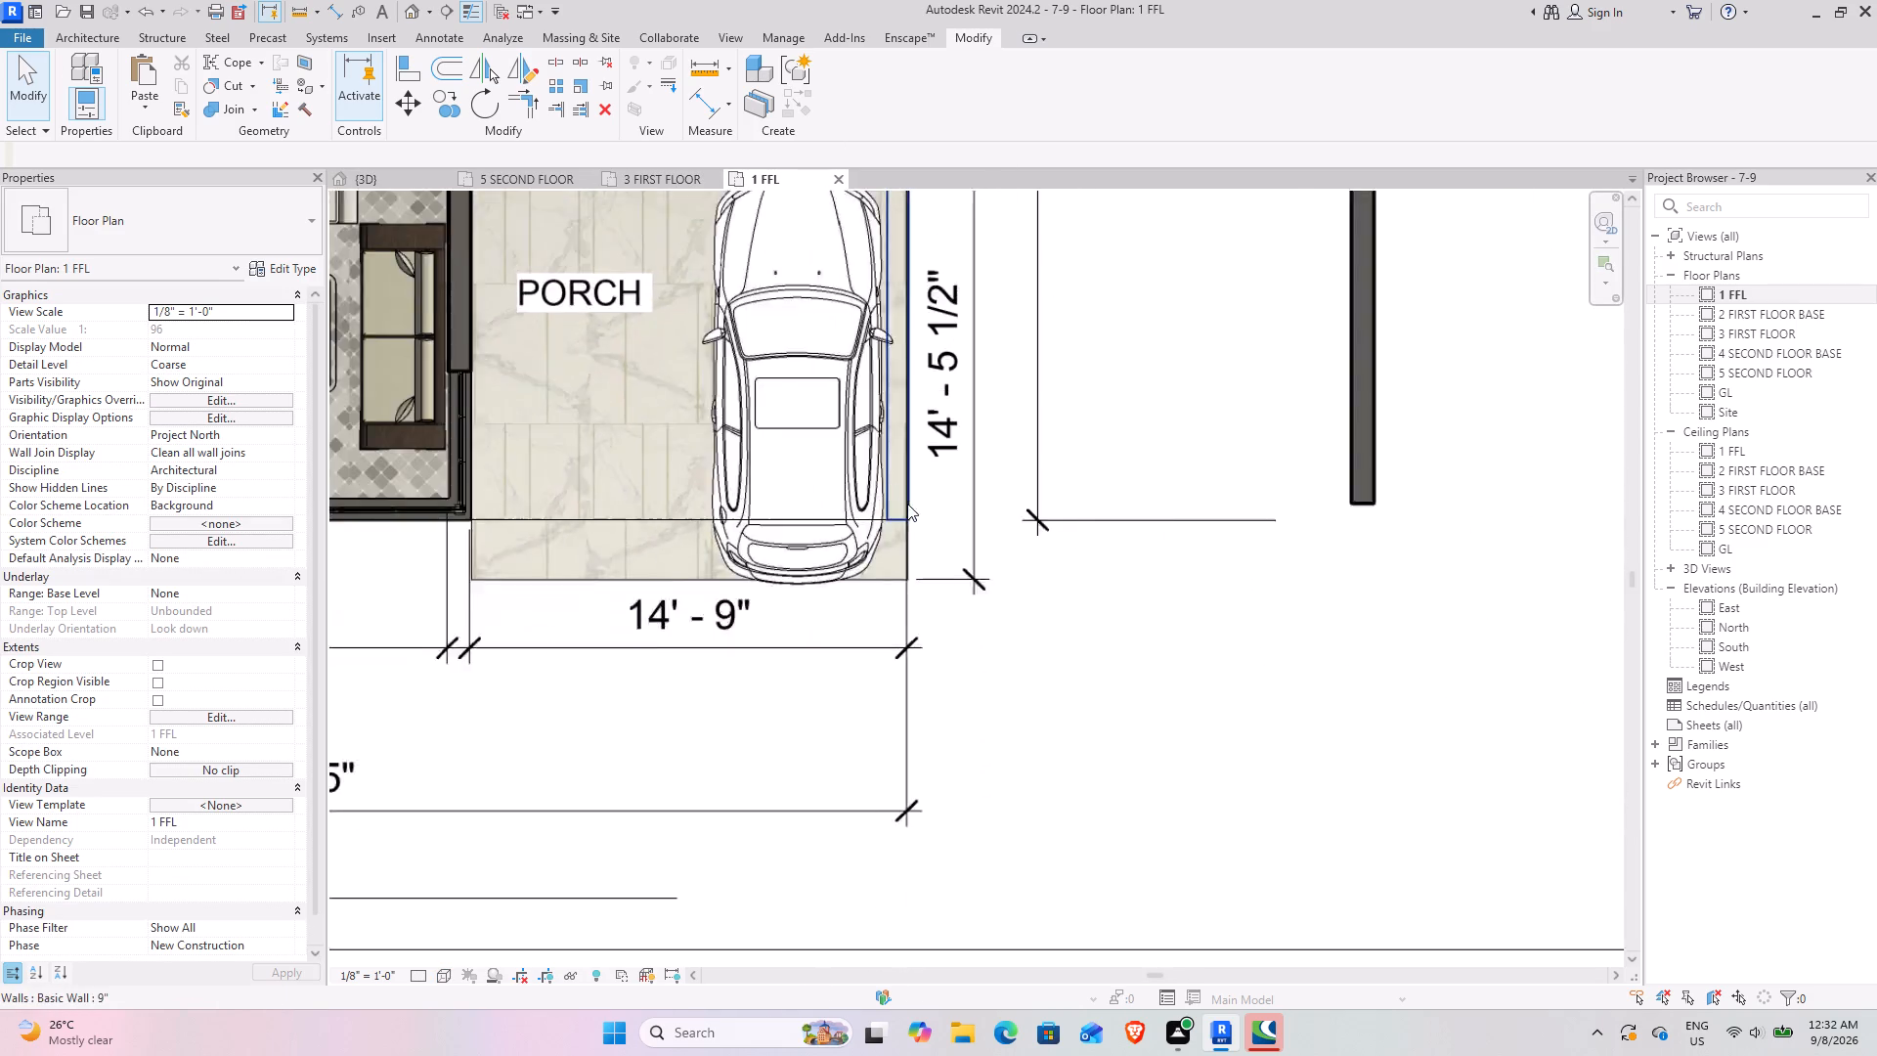
scroll(907, 504, "down", 1)
middle_click_drag(832, 370, 906, 573)
scroll(861, 525, "down", 10)
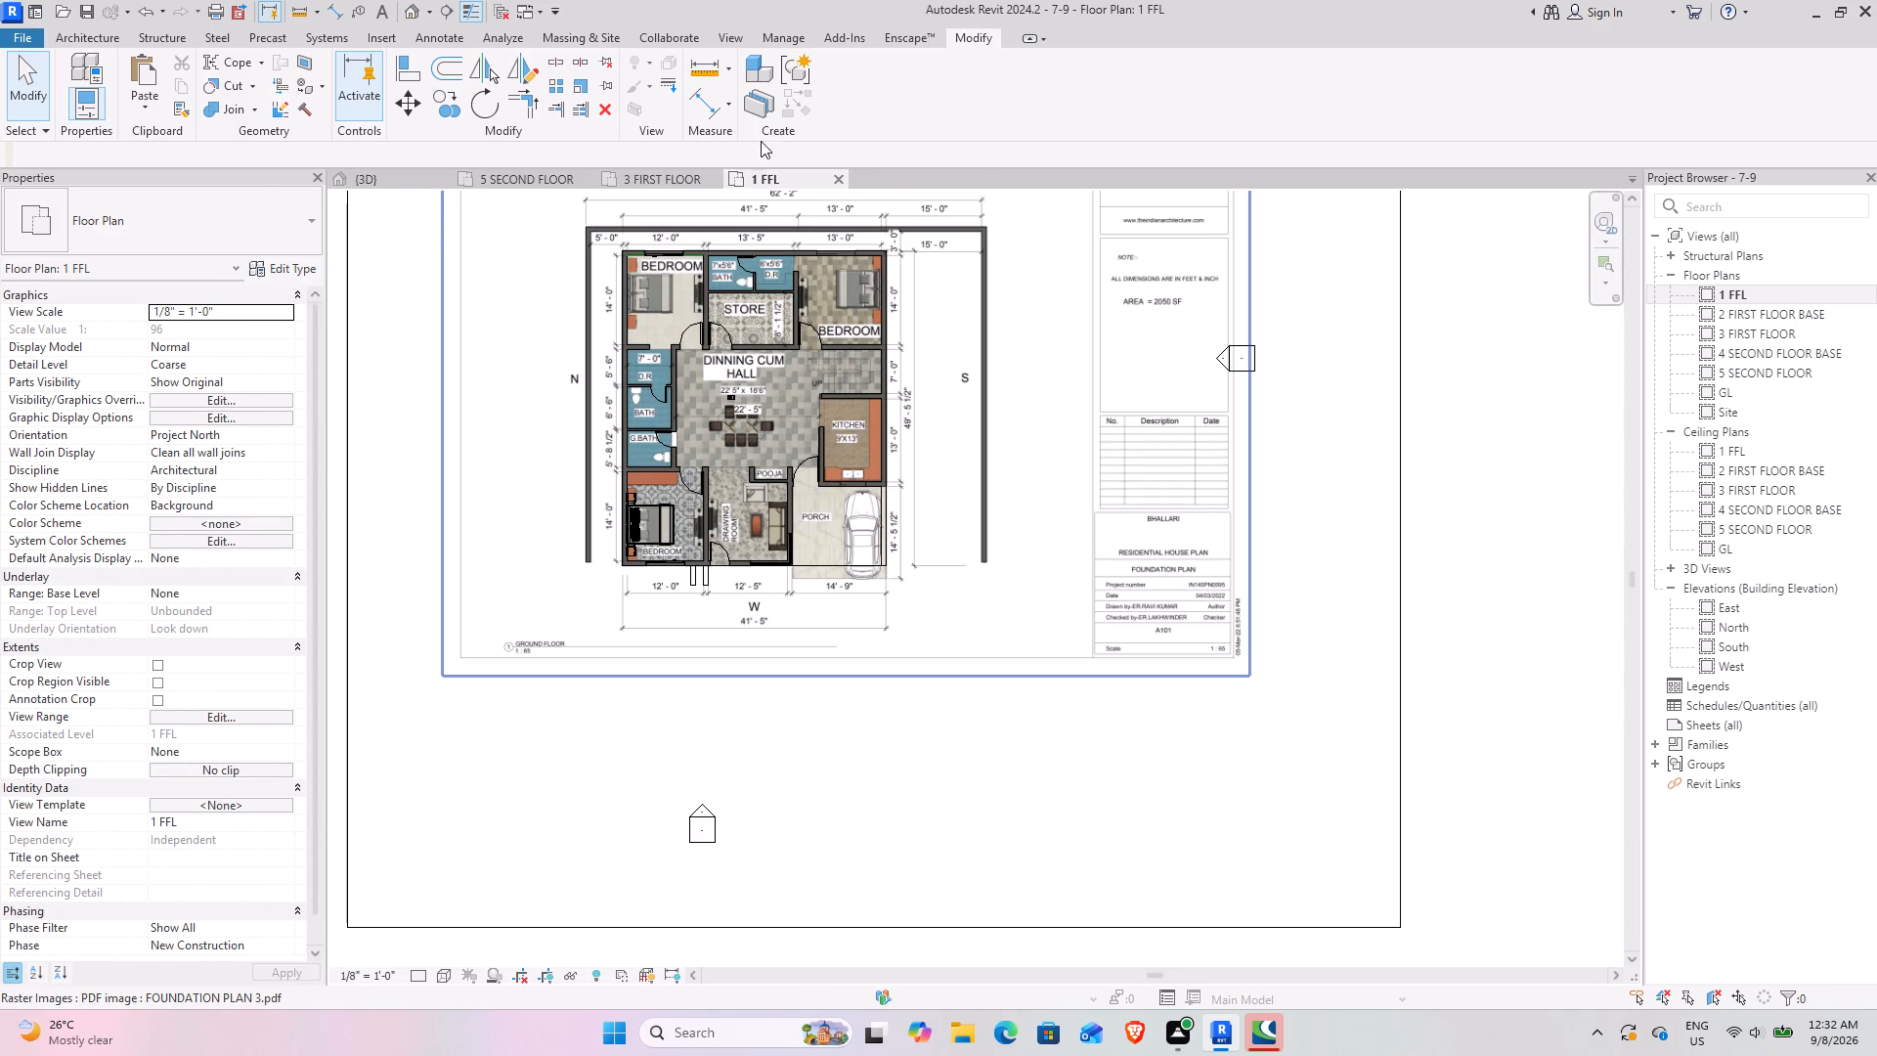
left_click(447, 6)
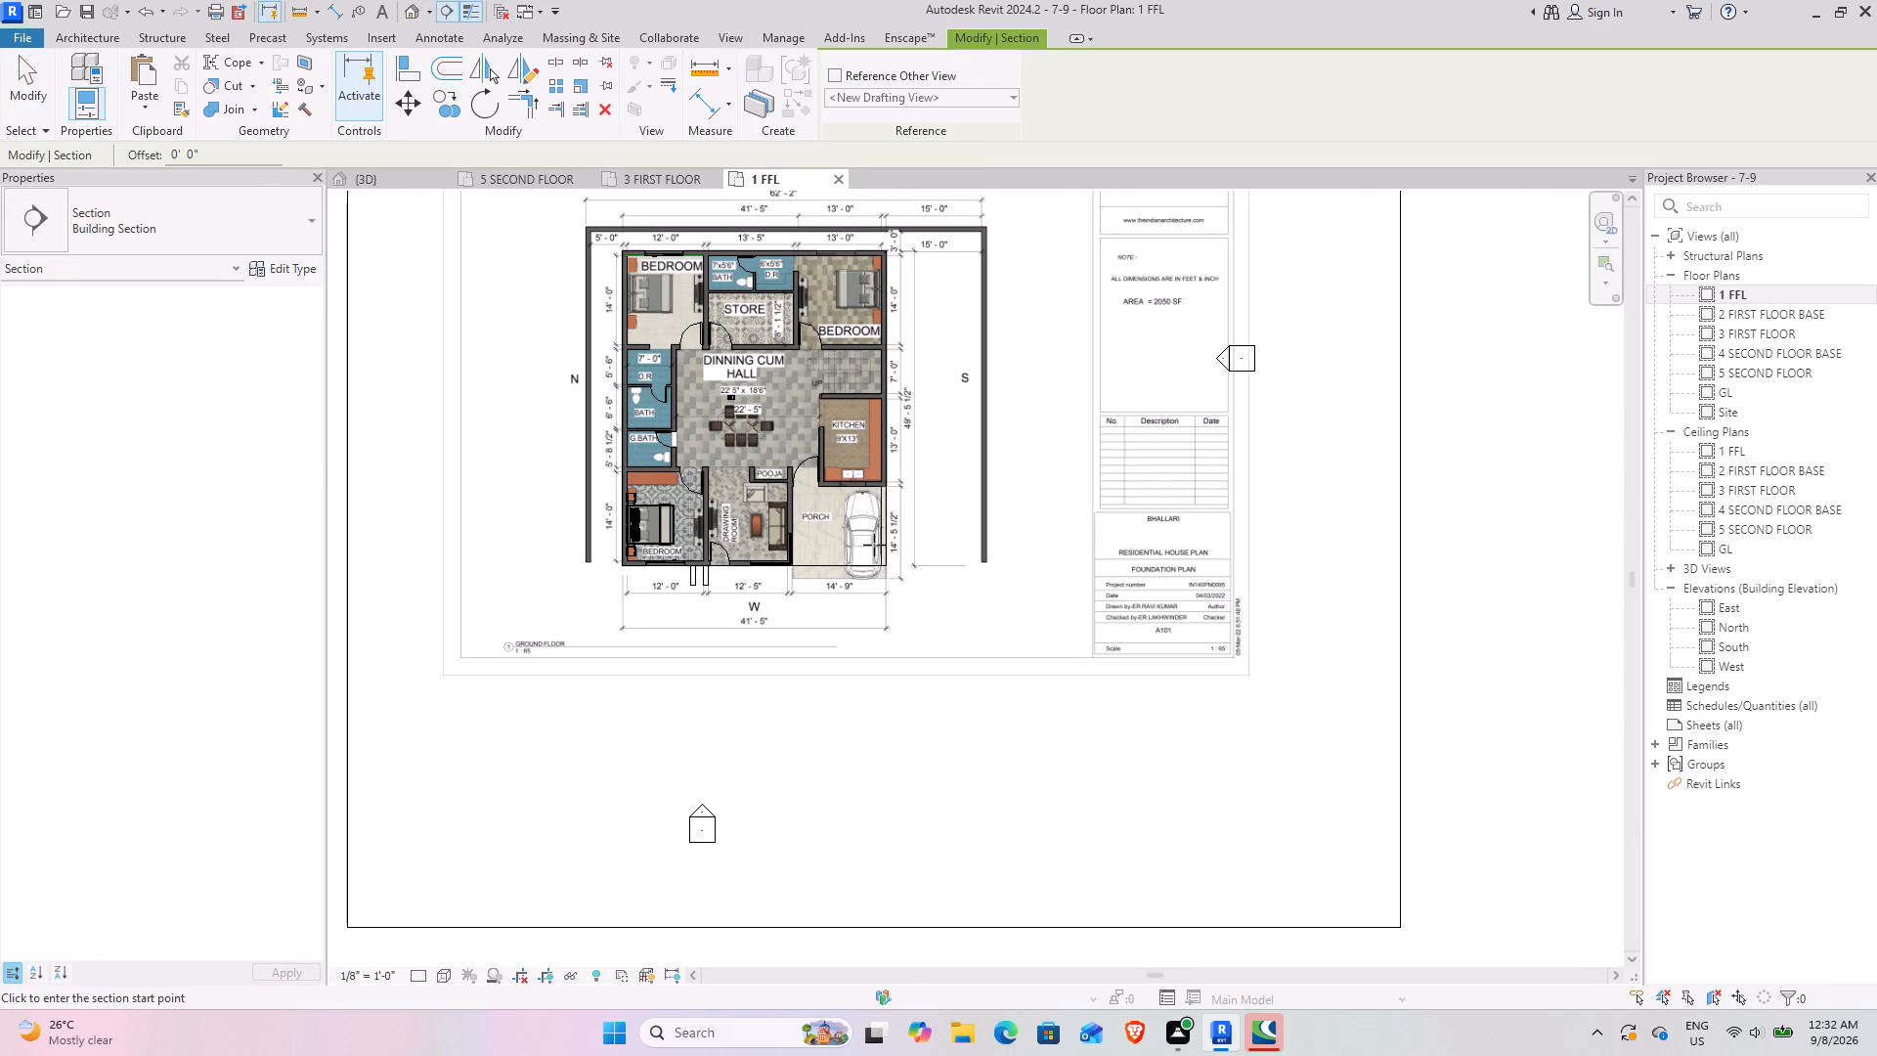
left_click(852, 447)
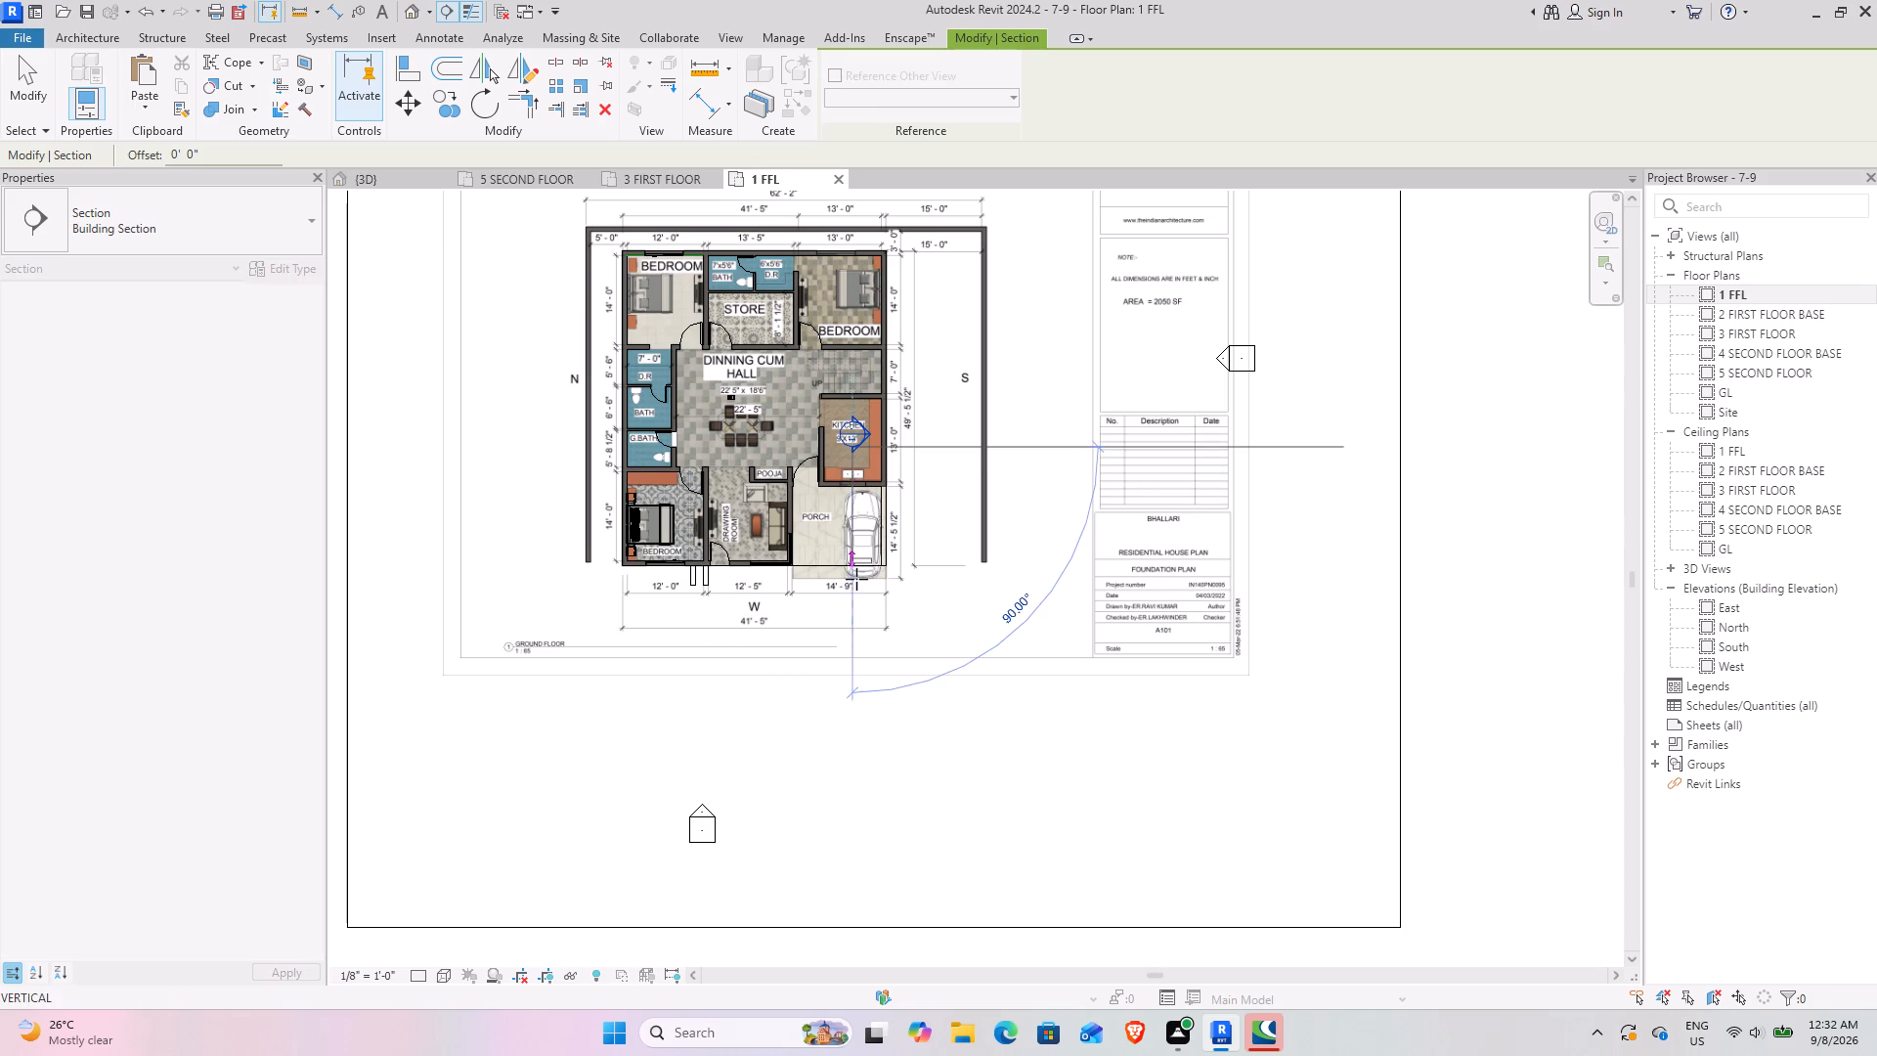
left_click(856, 613)
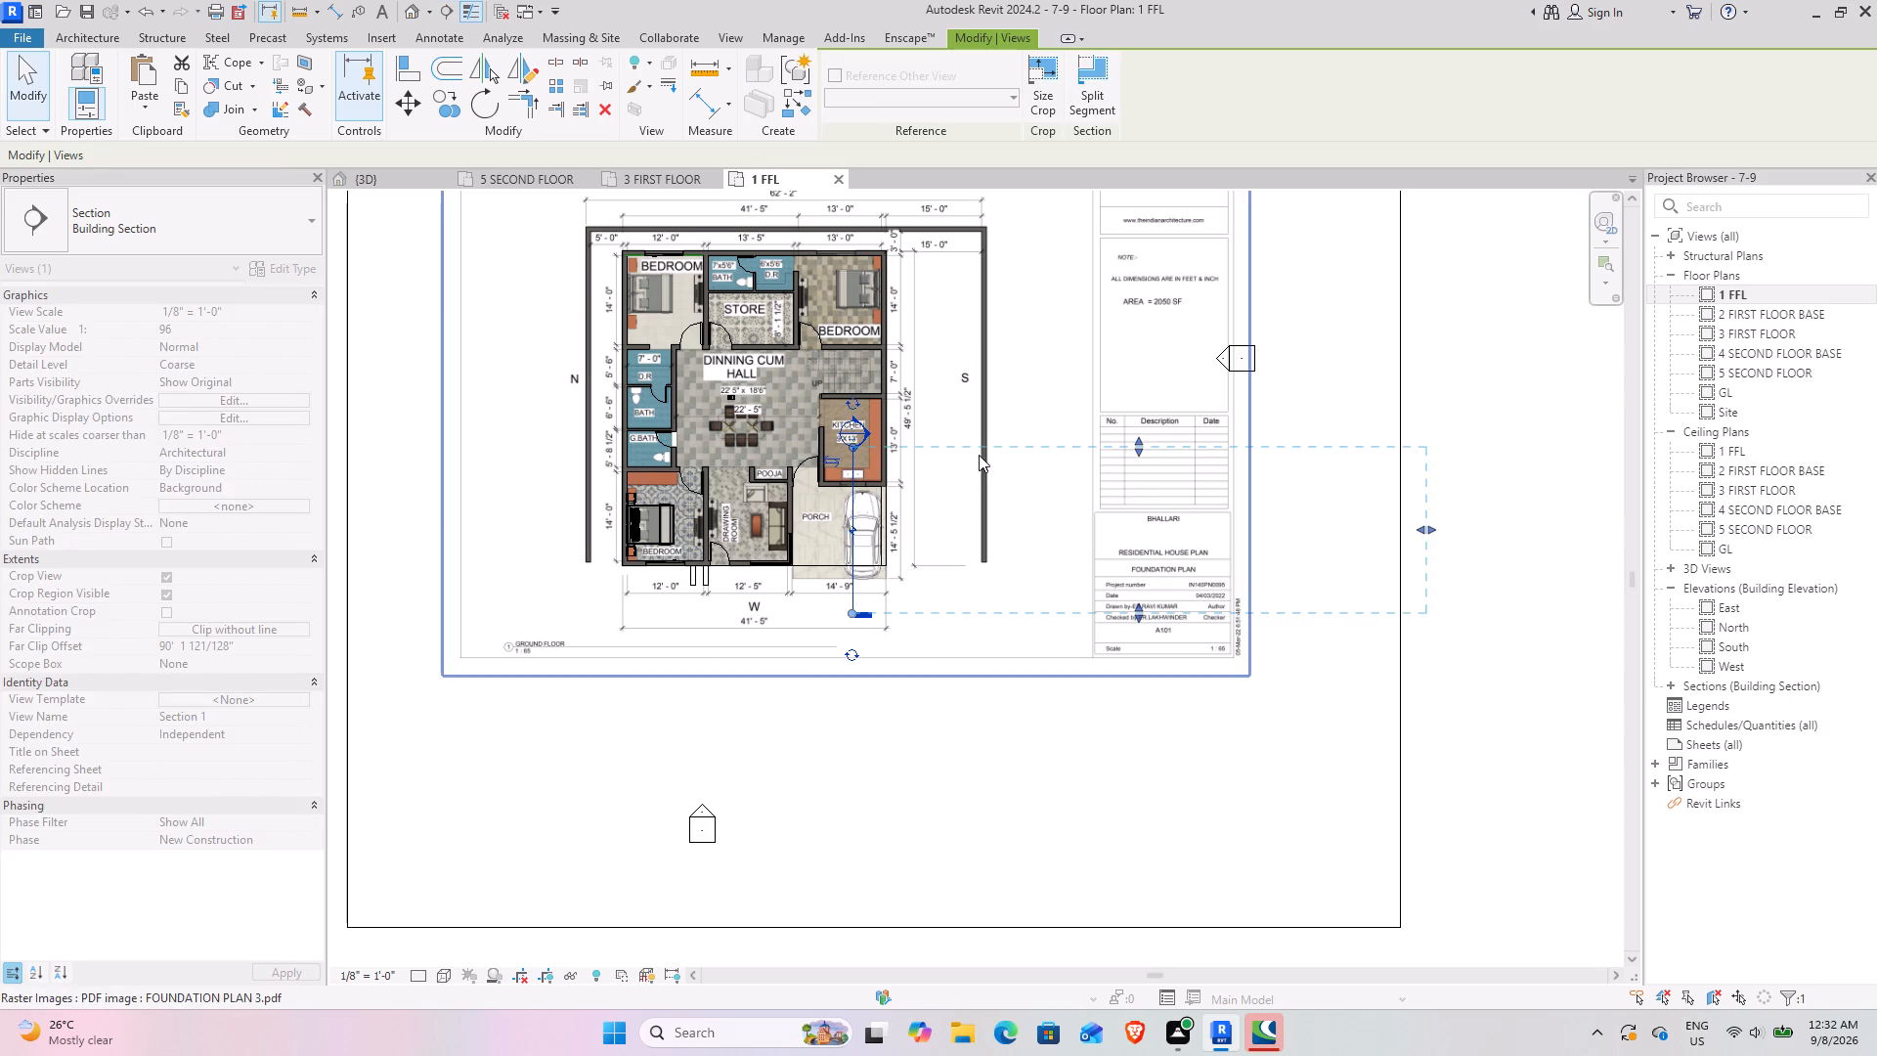
Reduce the section's far clip to about 8' 7", just past the porch side wall, and narrow its extents to the porch.
left_click_drag(1431, 530, 912, 560)
left_click_drag(876, 455, 870, 482)
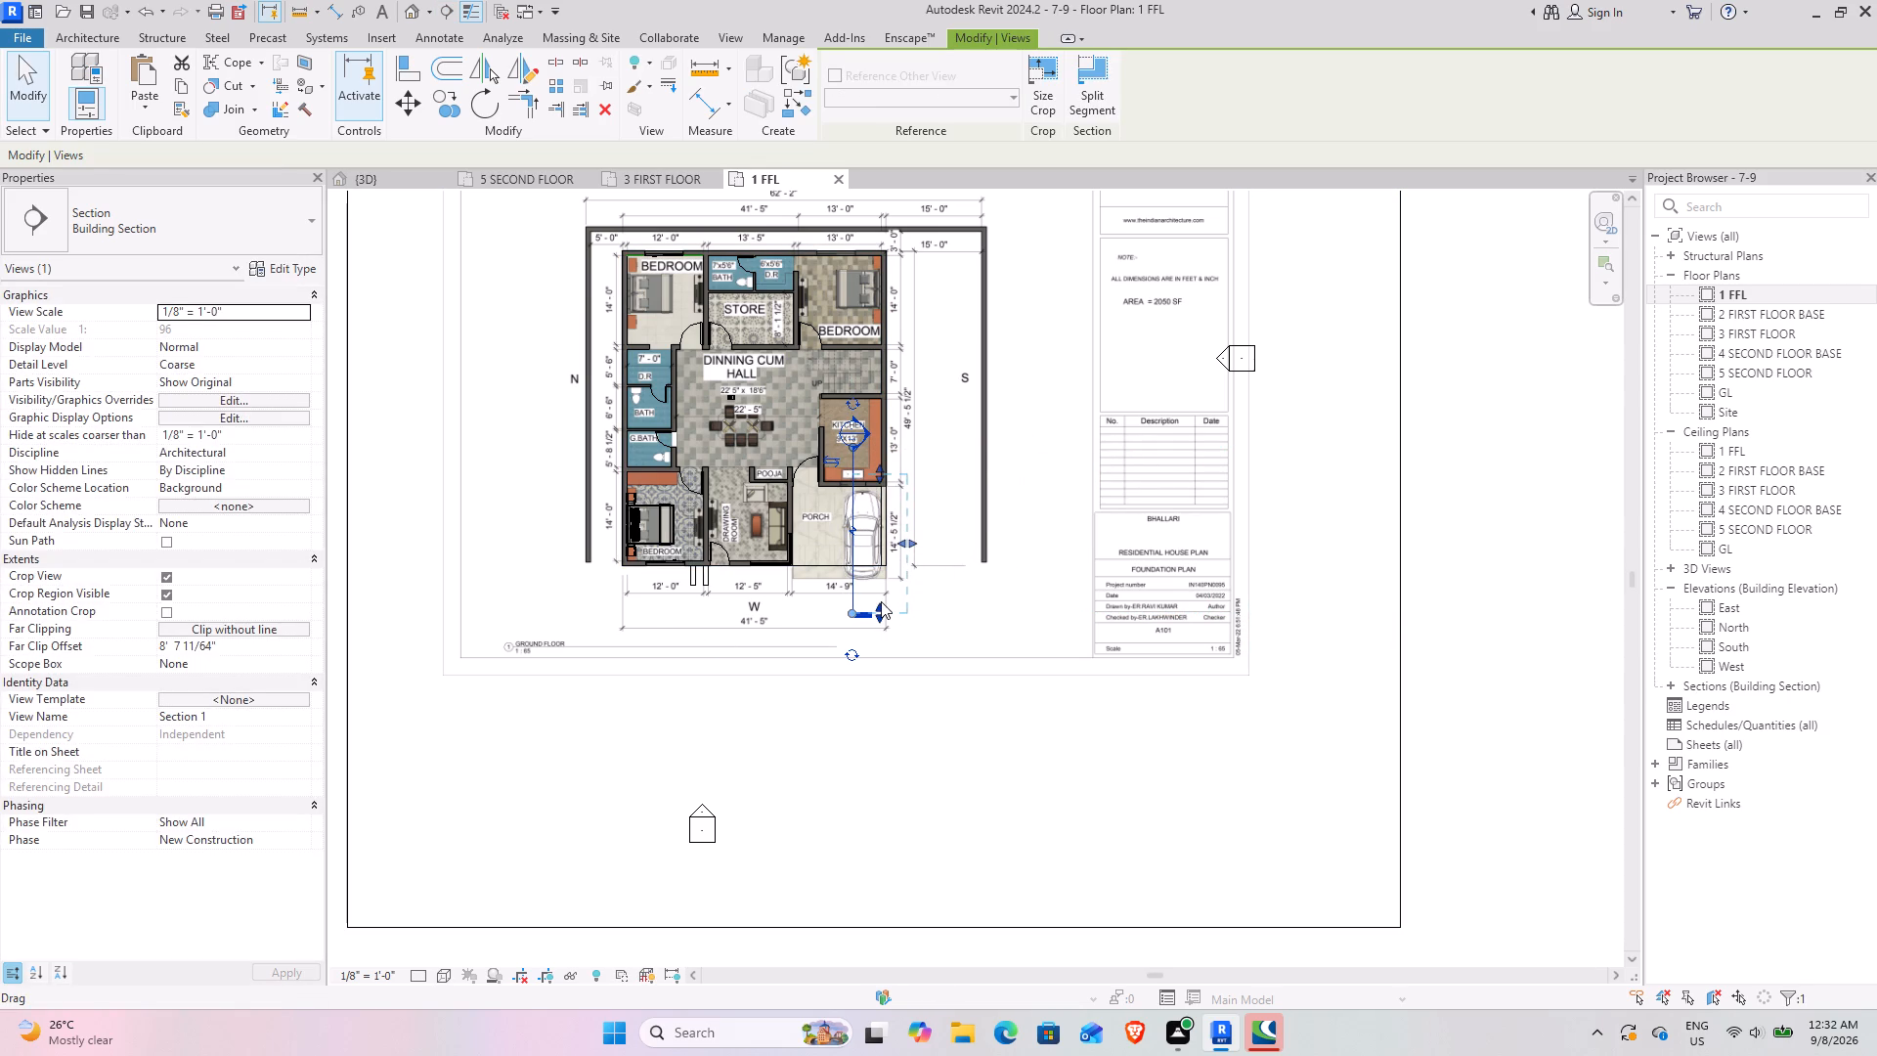
left_click_drag(877, 604, 872, 582)
Open the new section's view and display it with shaded surfaces.
right_click(903, 536)
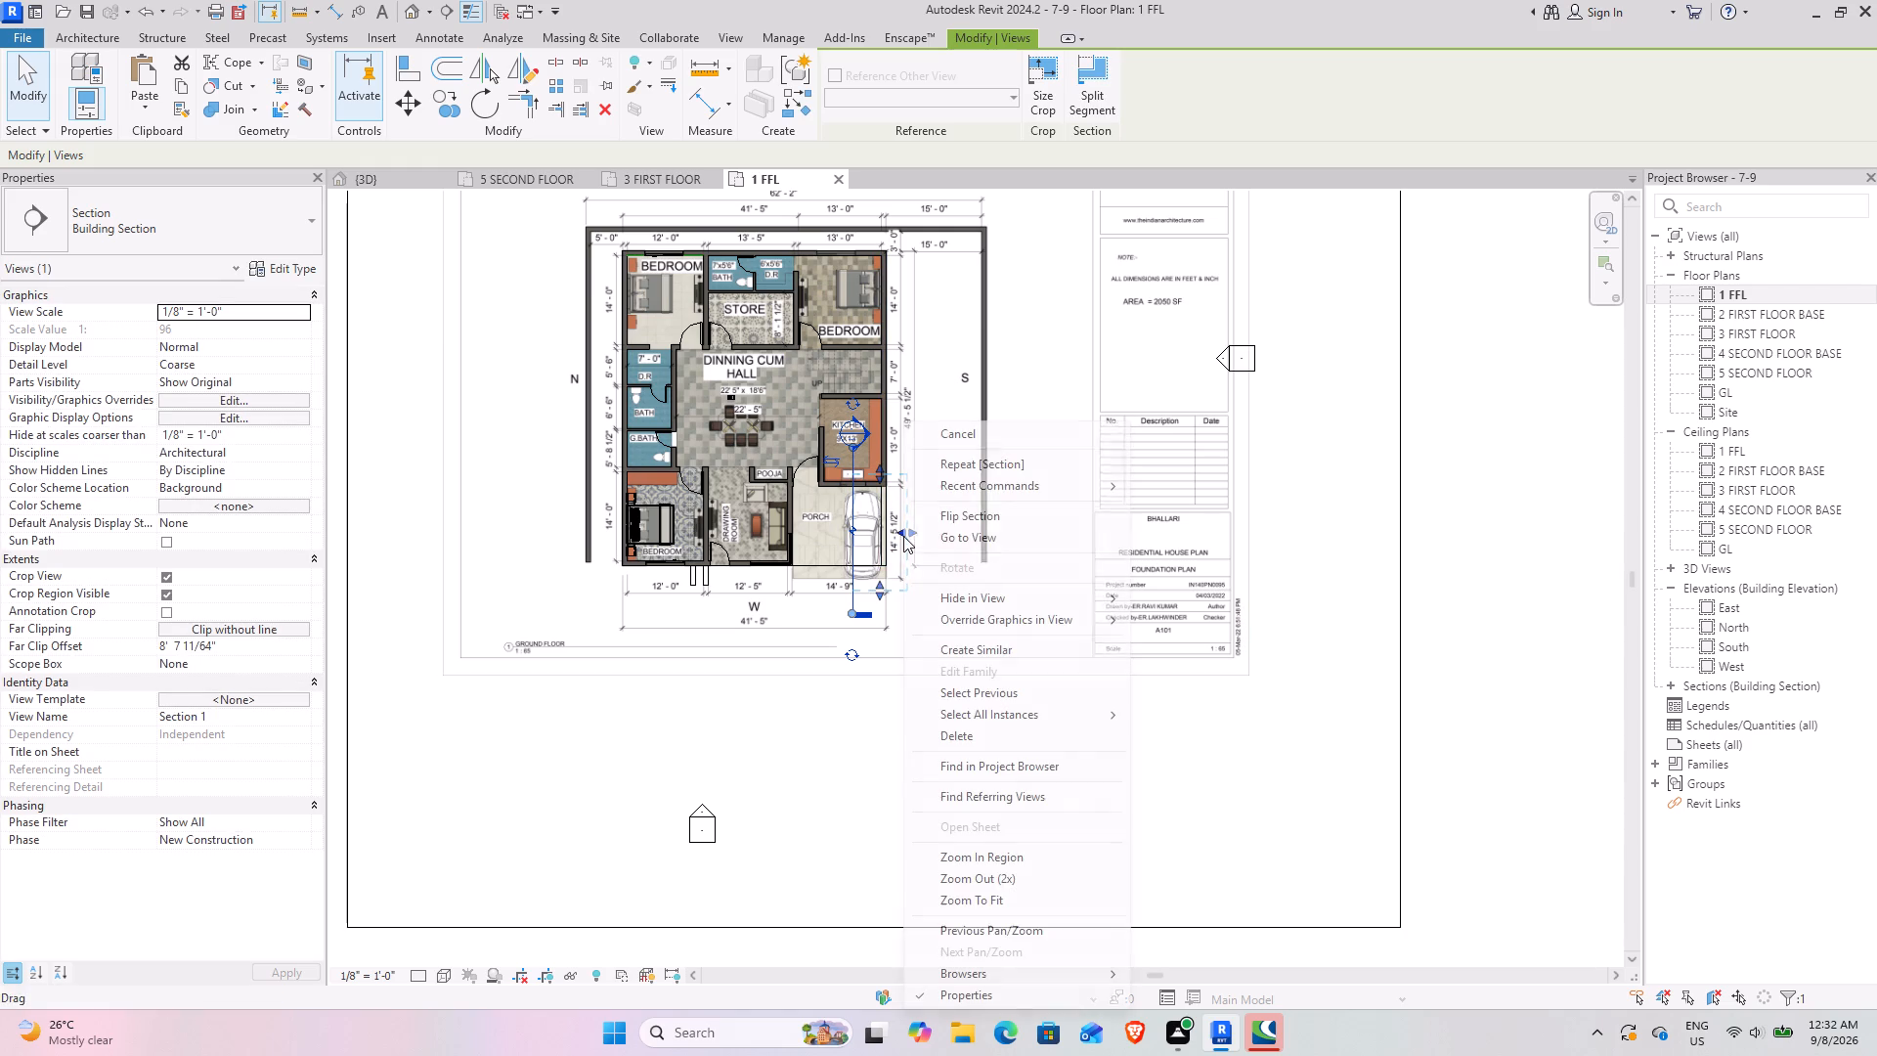
left_click(971, 548)
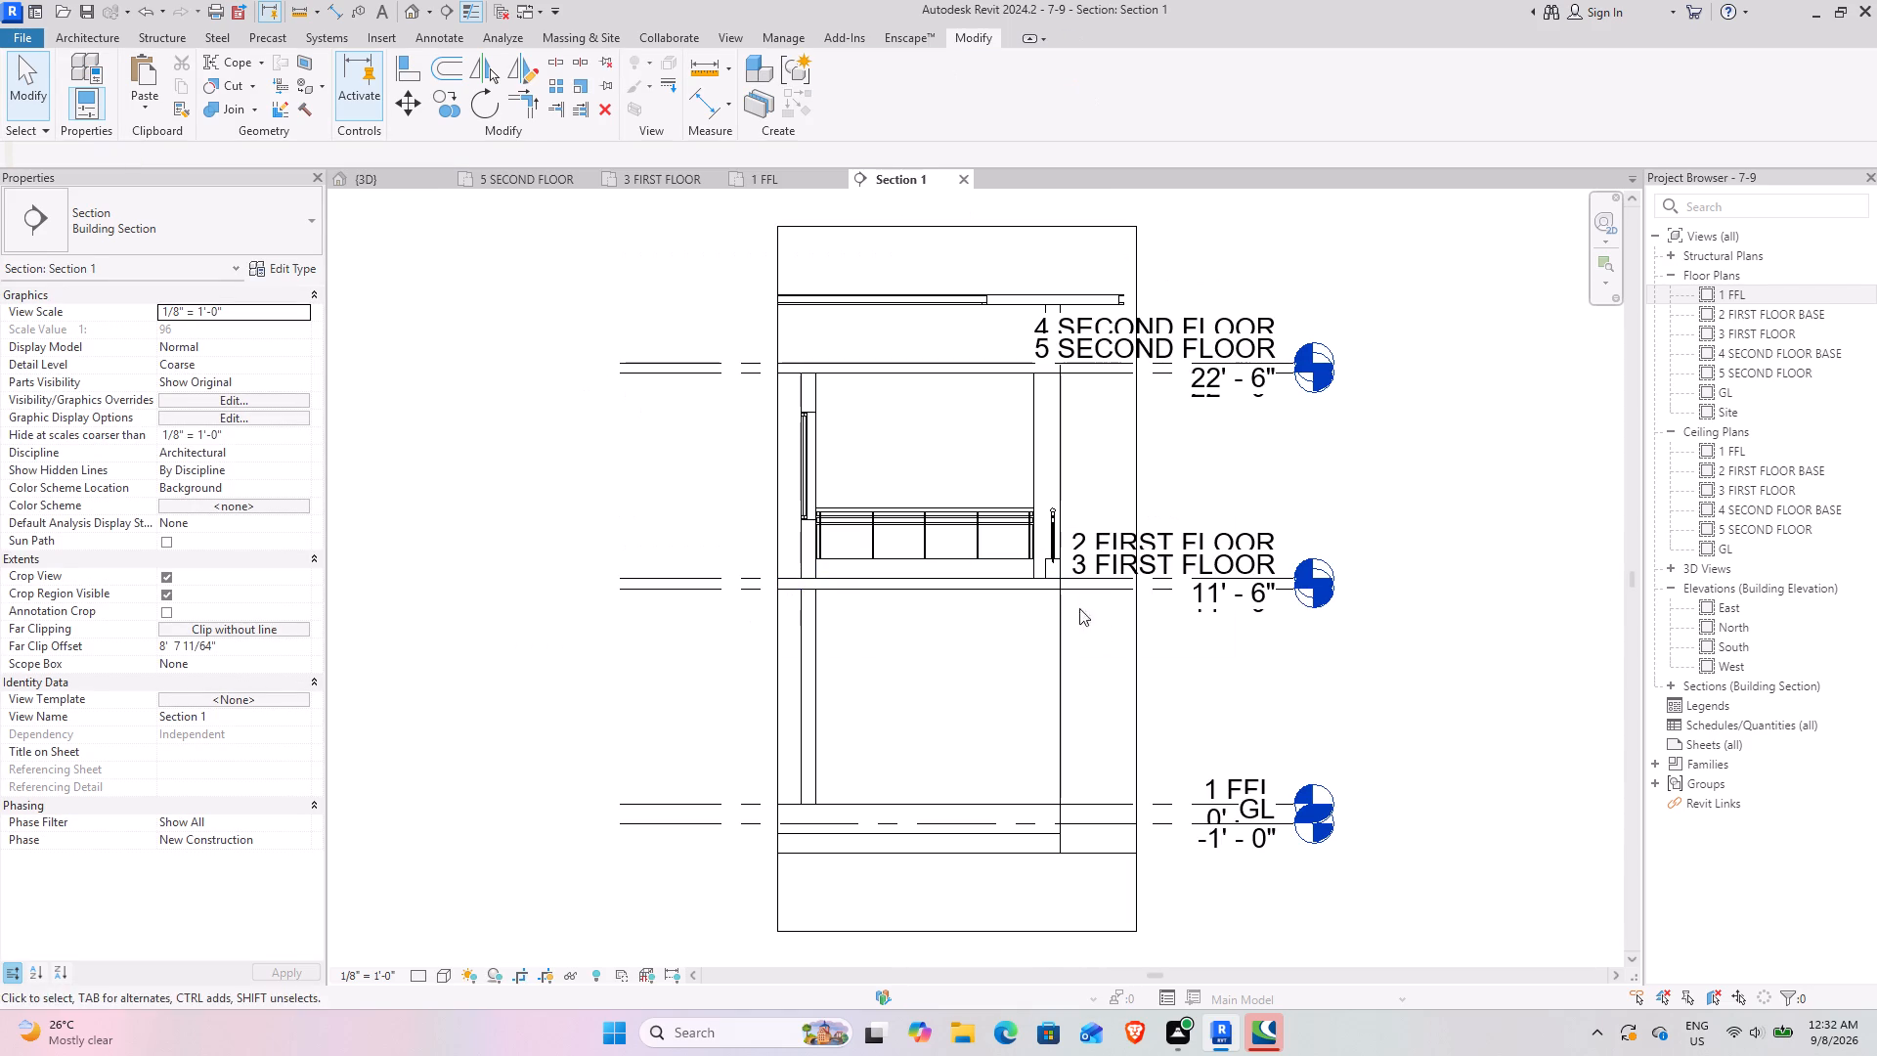
scroll(965, 689, "up", 3)
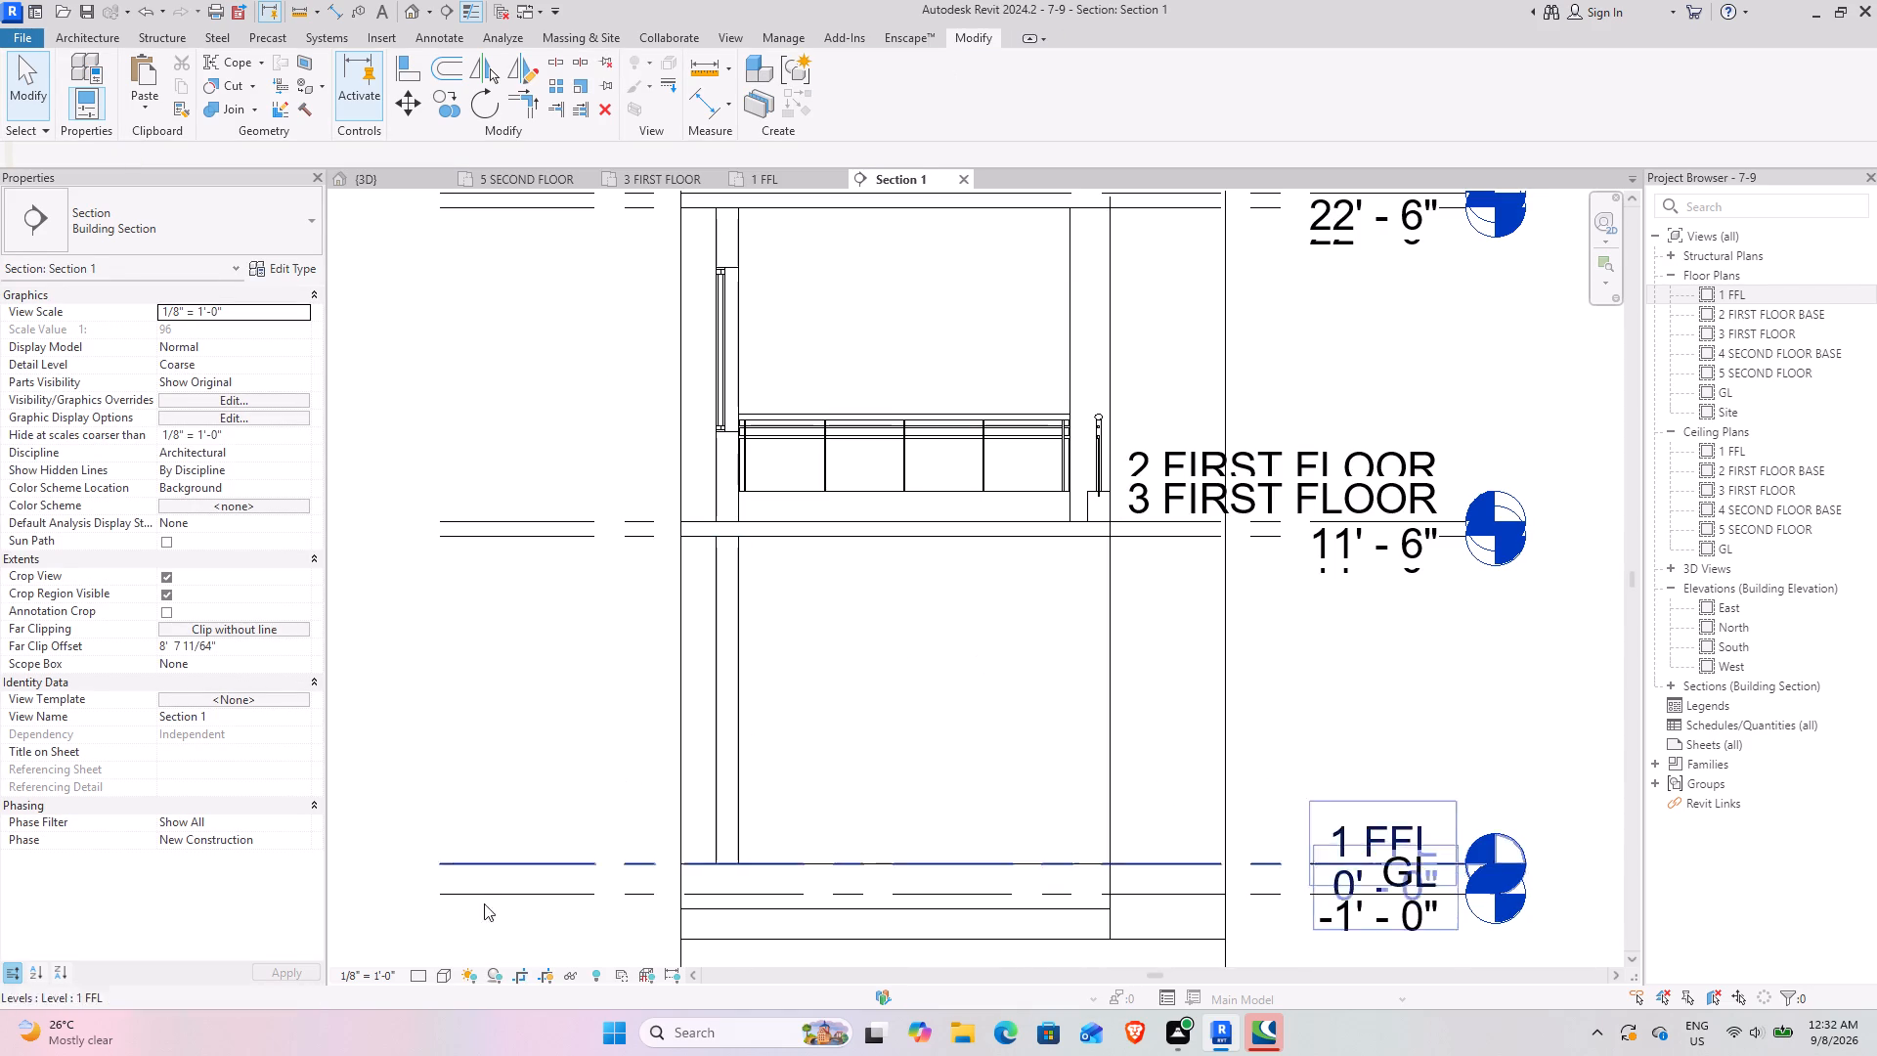
left_click(452, 976)
left_click(480, 897)
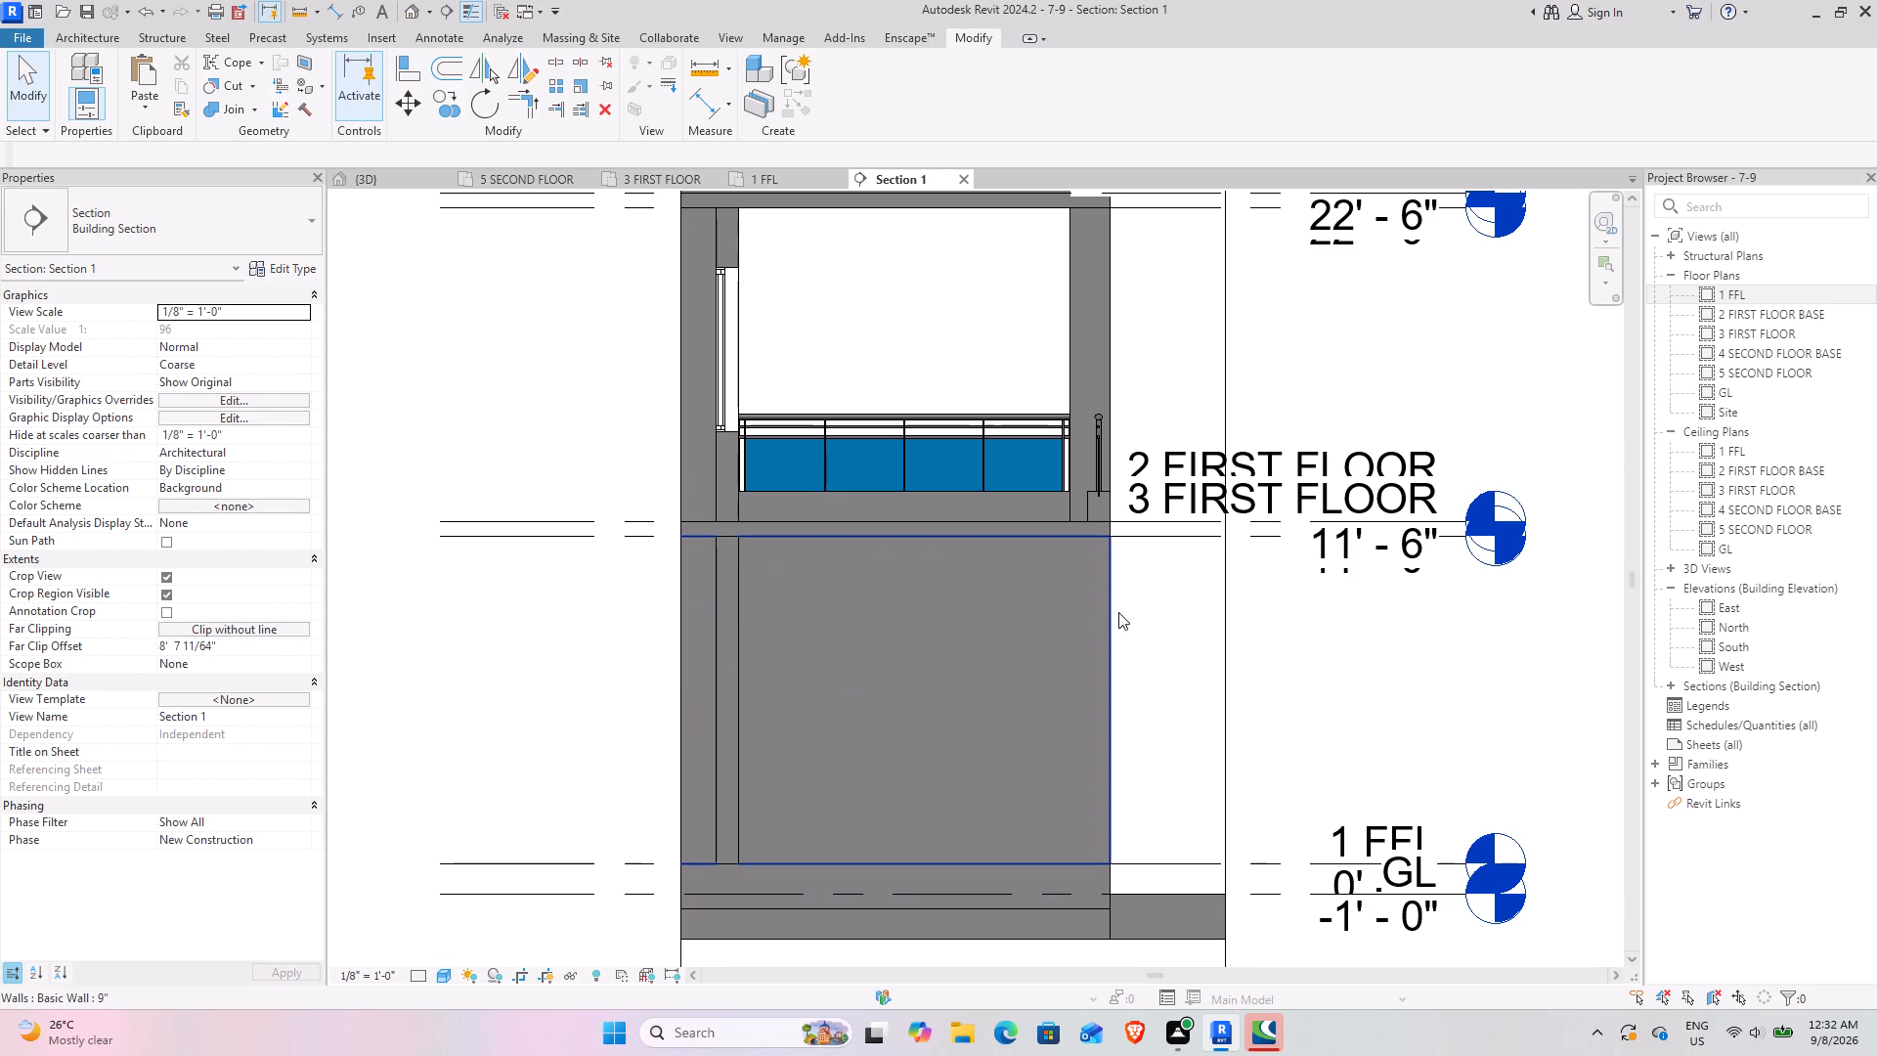
Edit the 9" porch side wall's profile and sketch a tall rectangular opening about 1' 6" wide and 5' 6" high.
left_click(1118, 612)
scroll(982, 645, "up", 4)
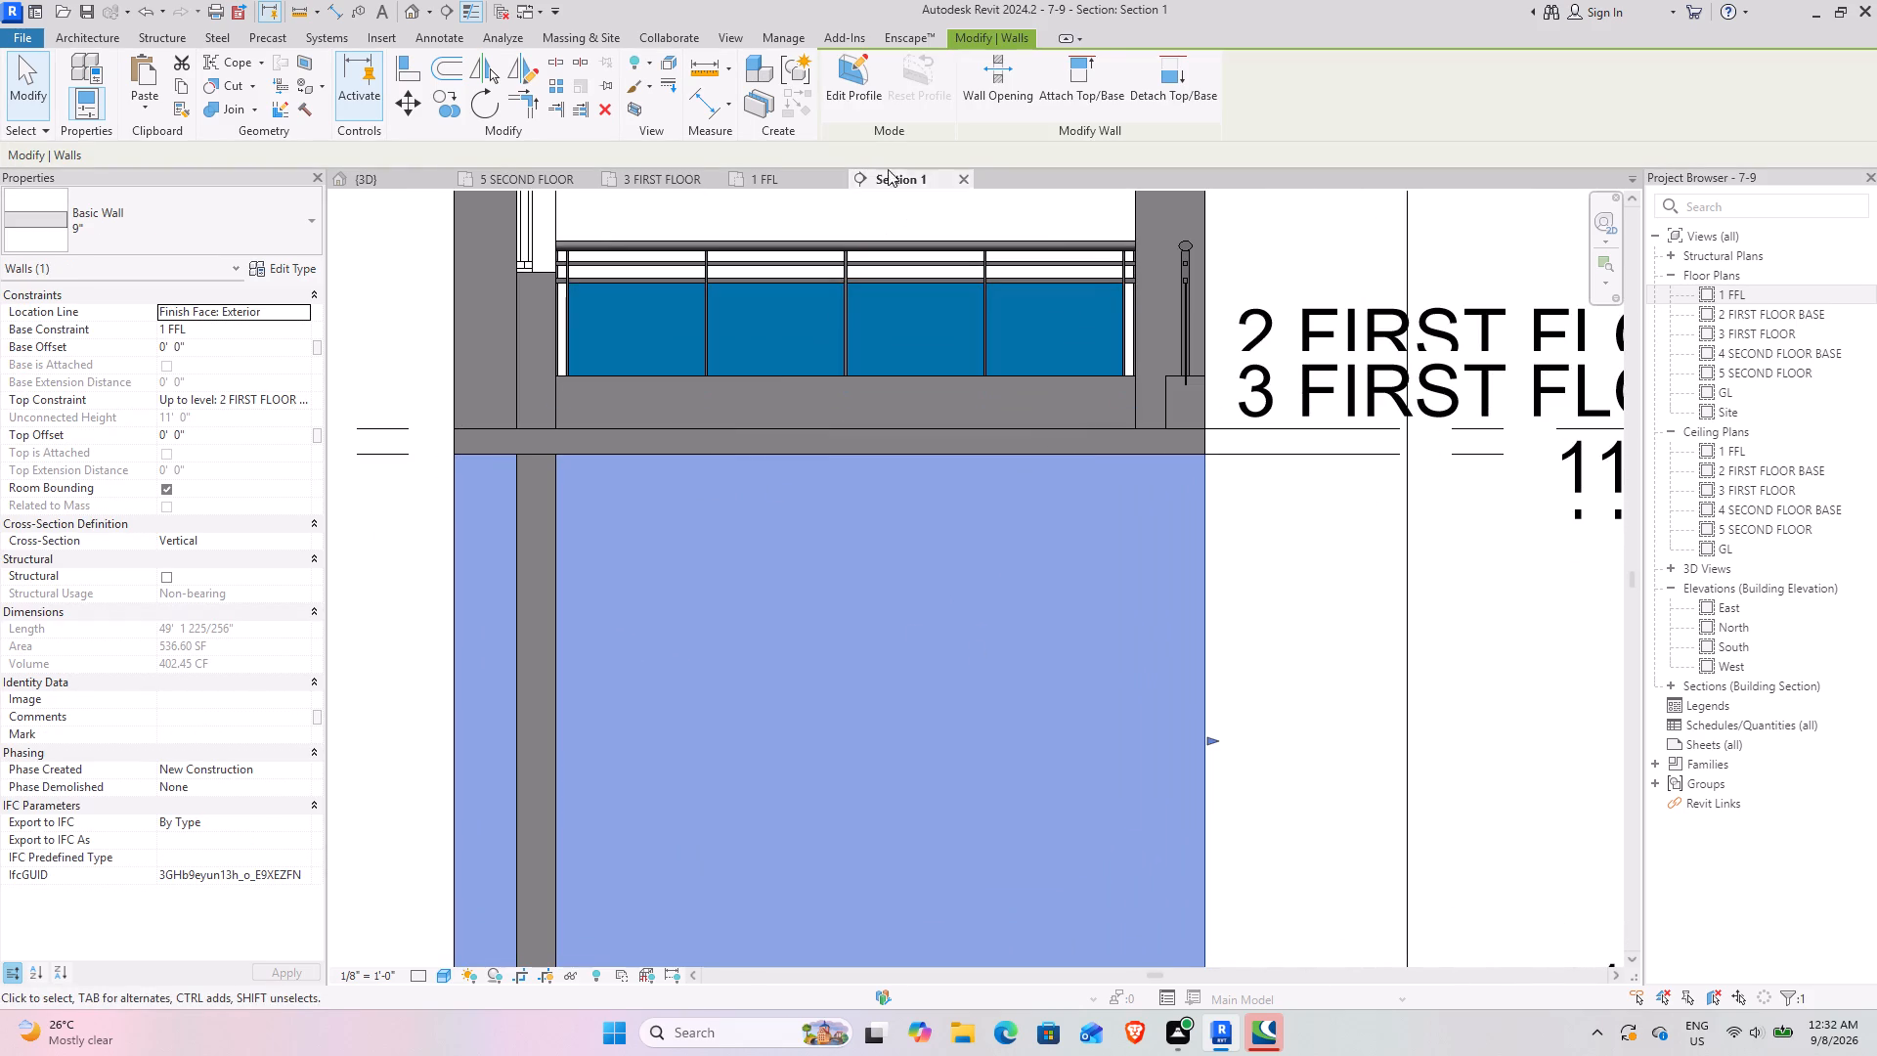
left_click(861, 106)
scroll(823, 610, "down", 3)
middle_click_drag(861, 555, 896, 497)
left_click(904, 66)
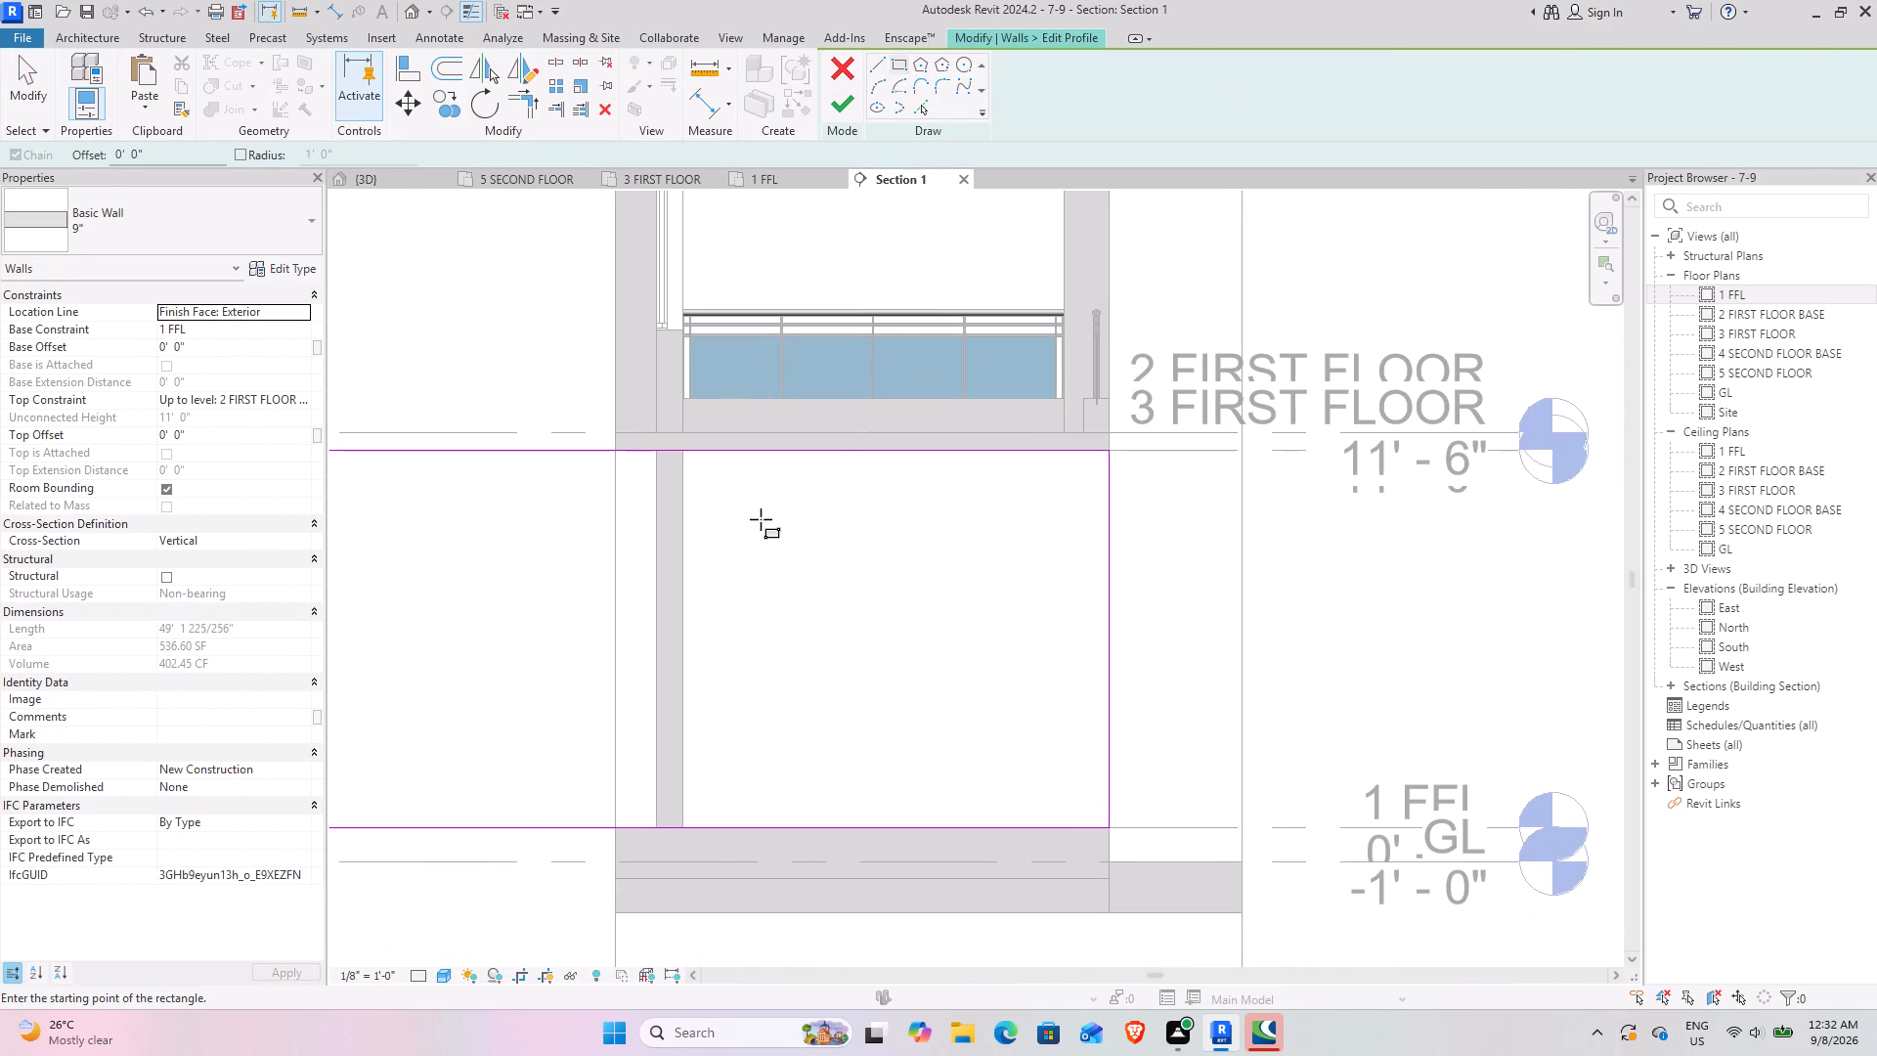
left_click(731, 517)
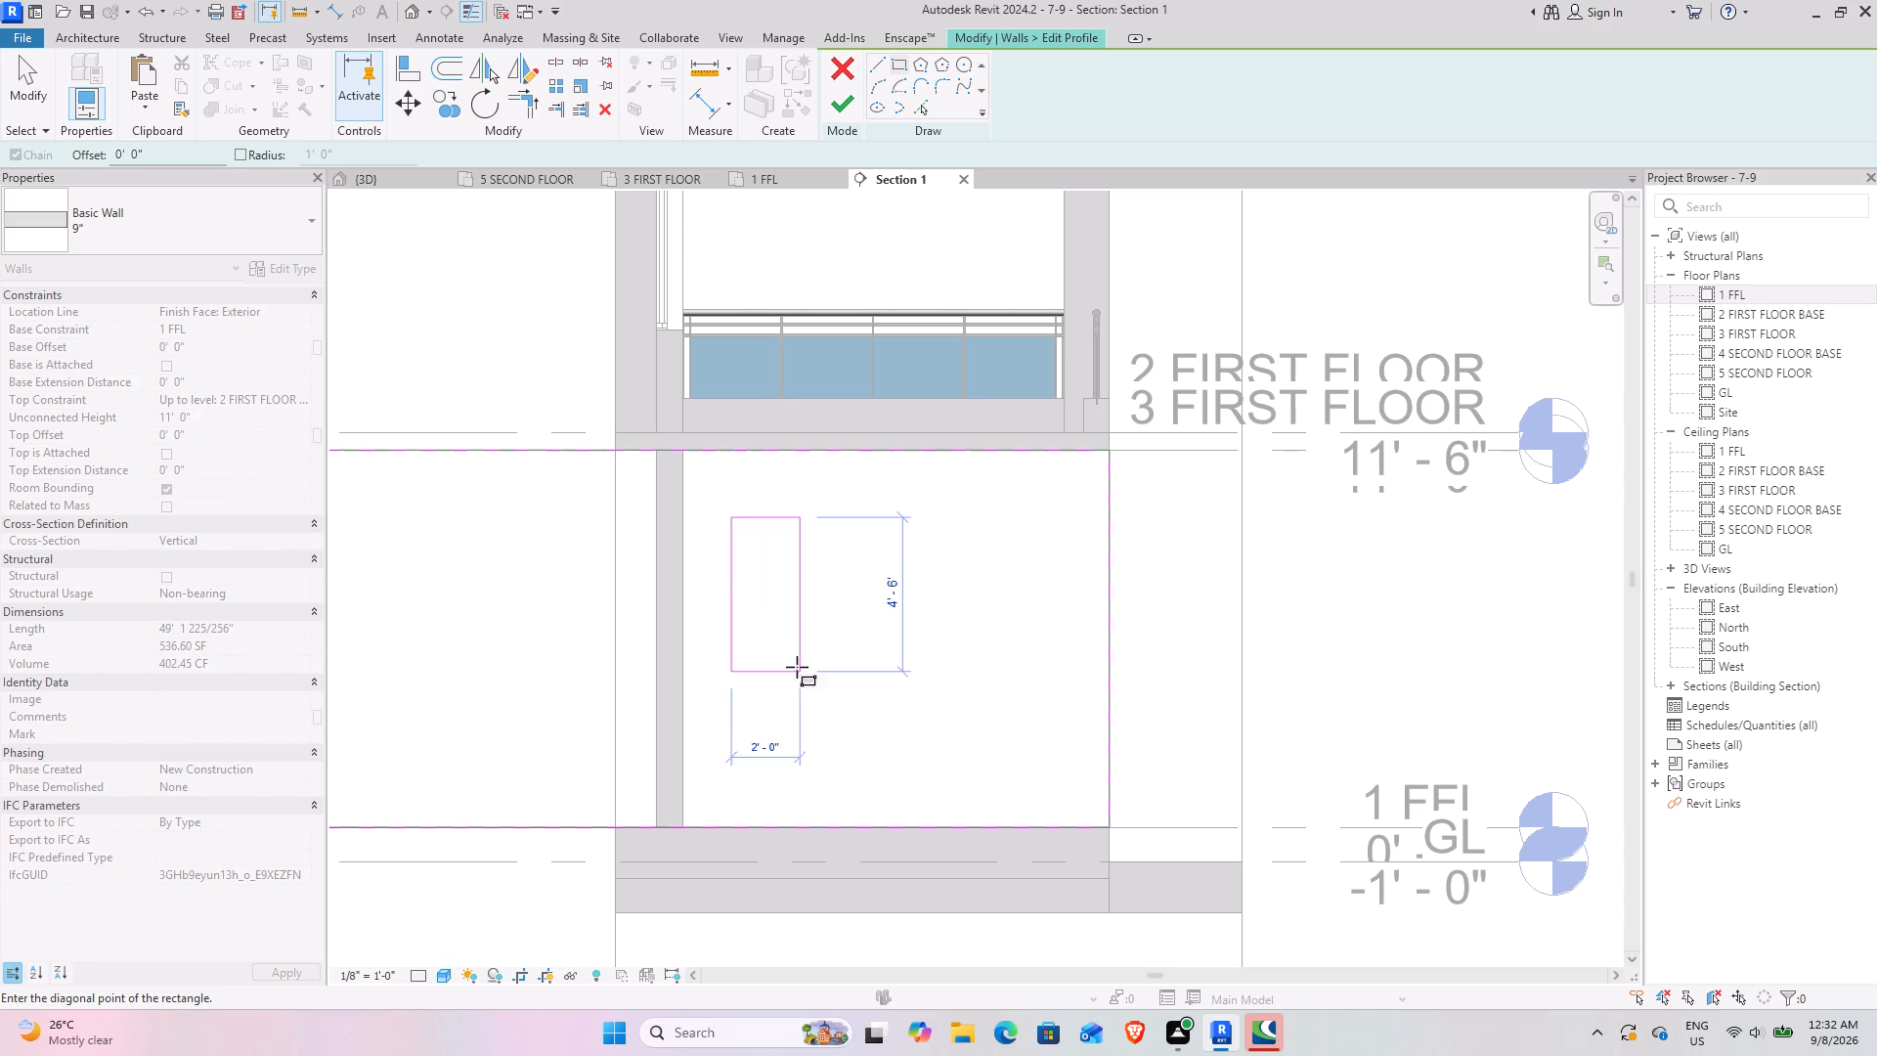
left_click(786, 712)
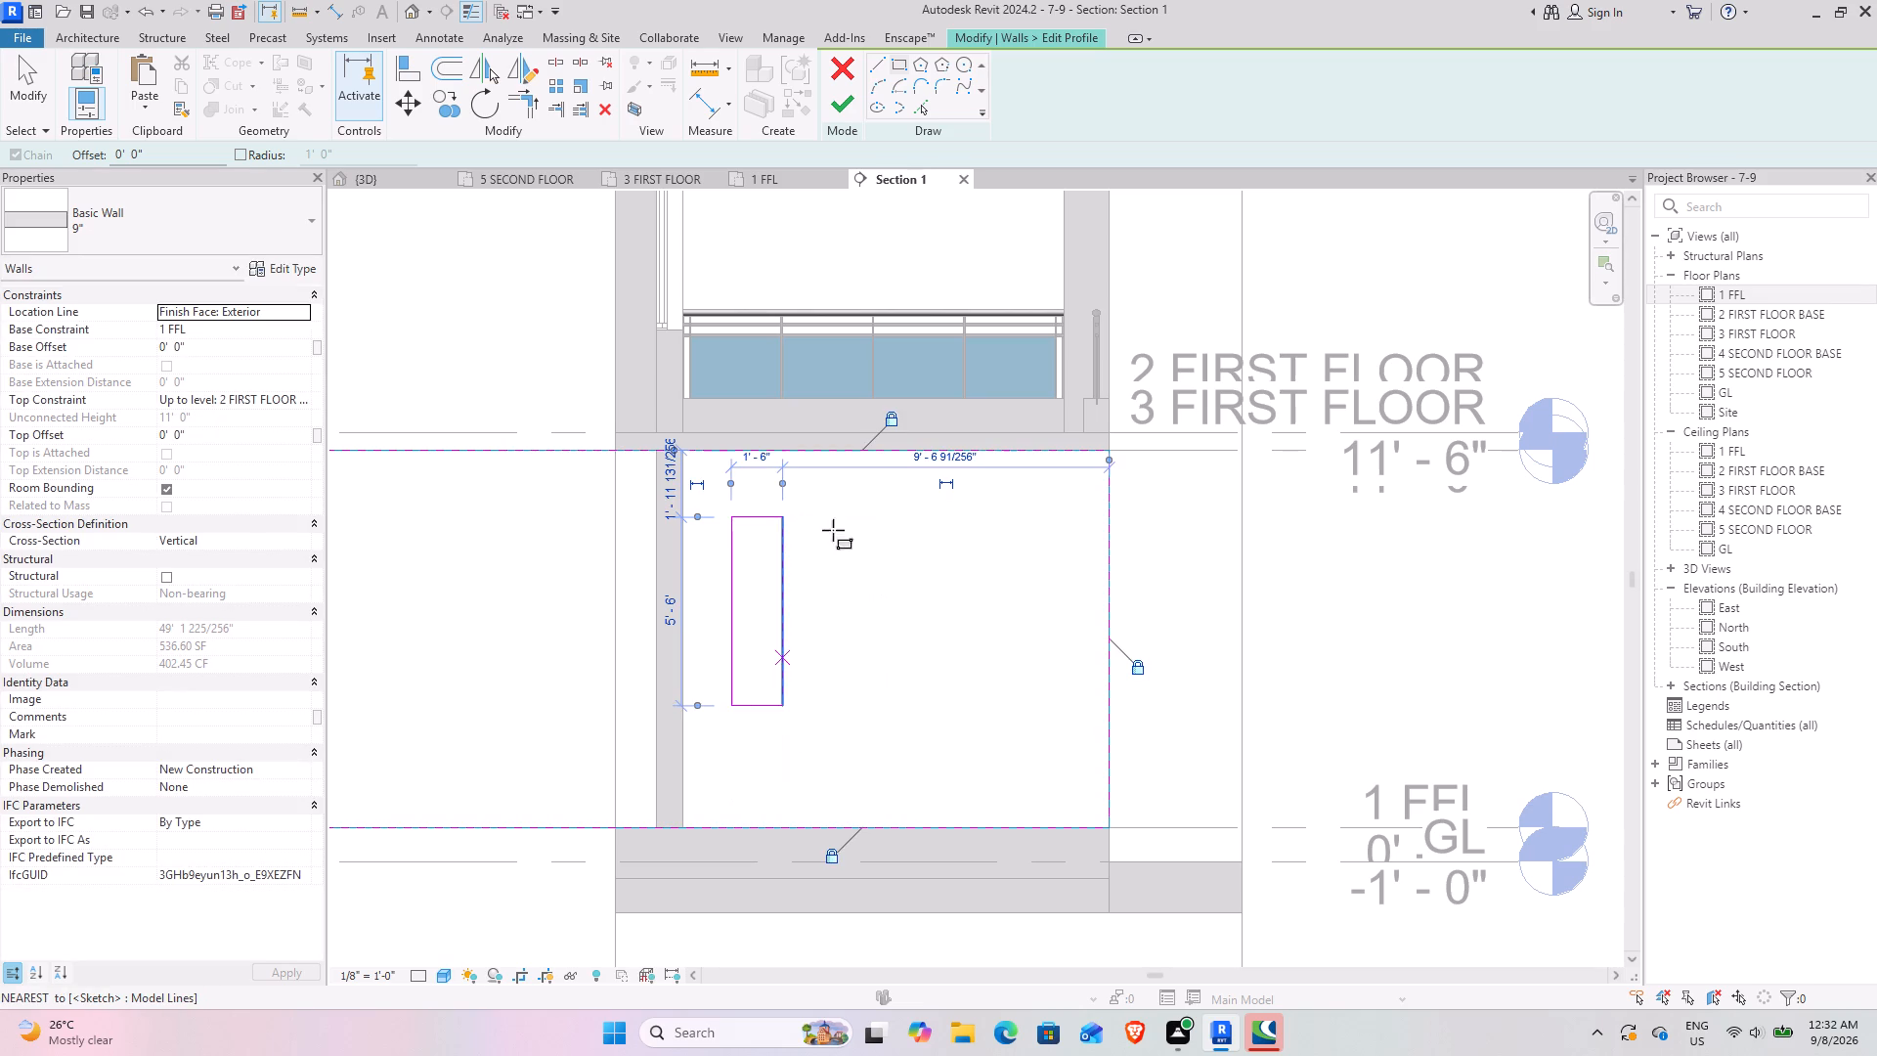
Set the rectangular opening's height to 7' by moving its top edge.
left_click(37, 94)
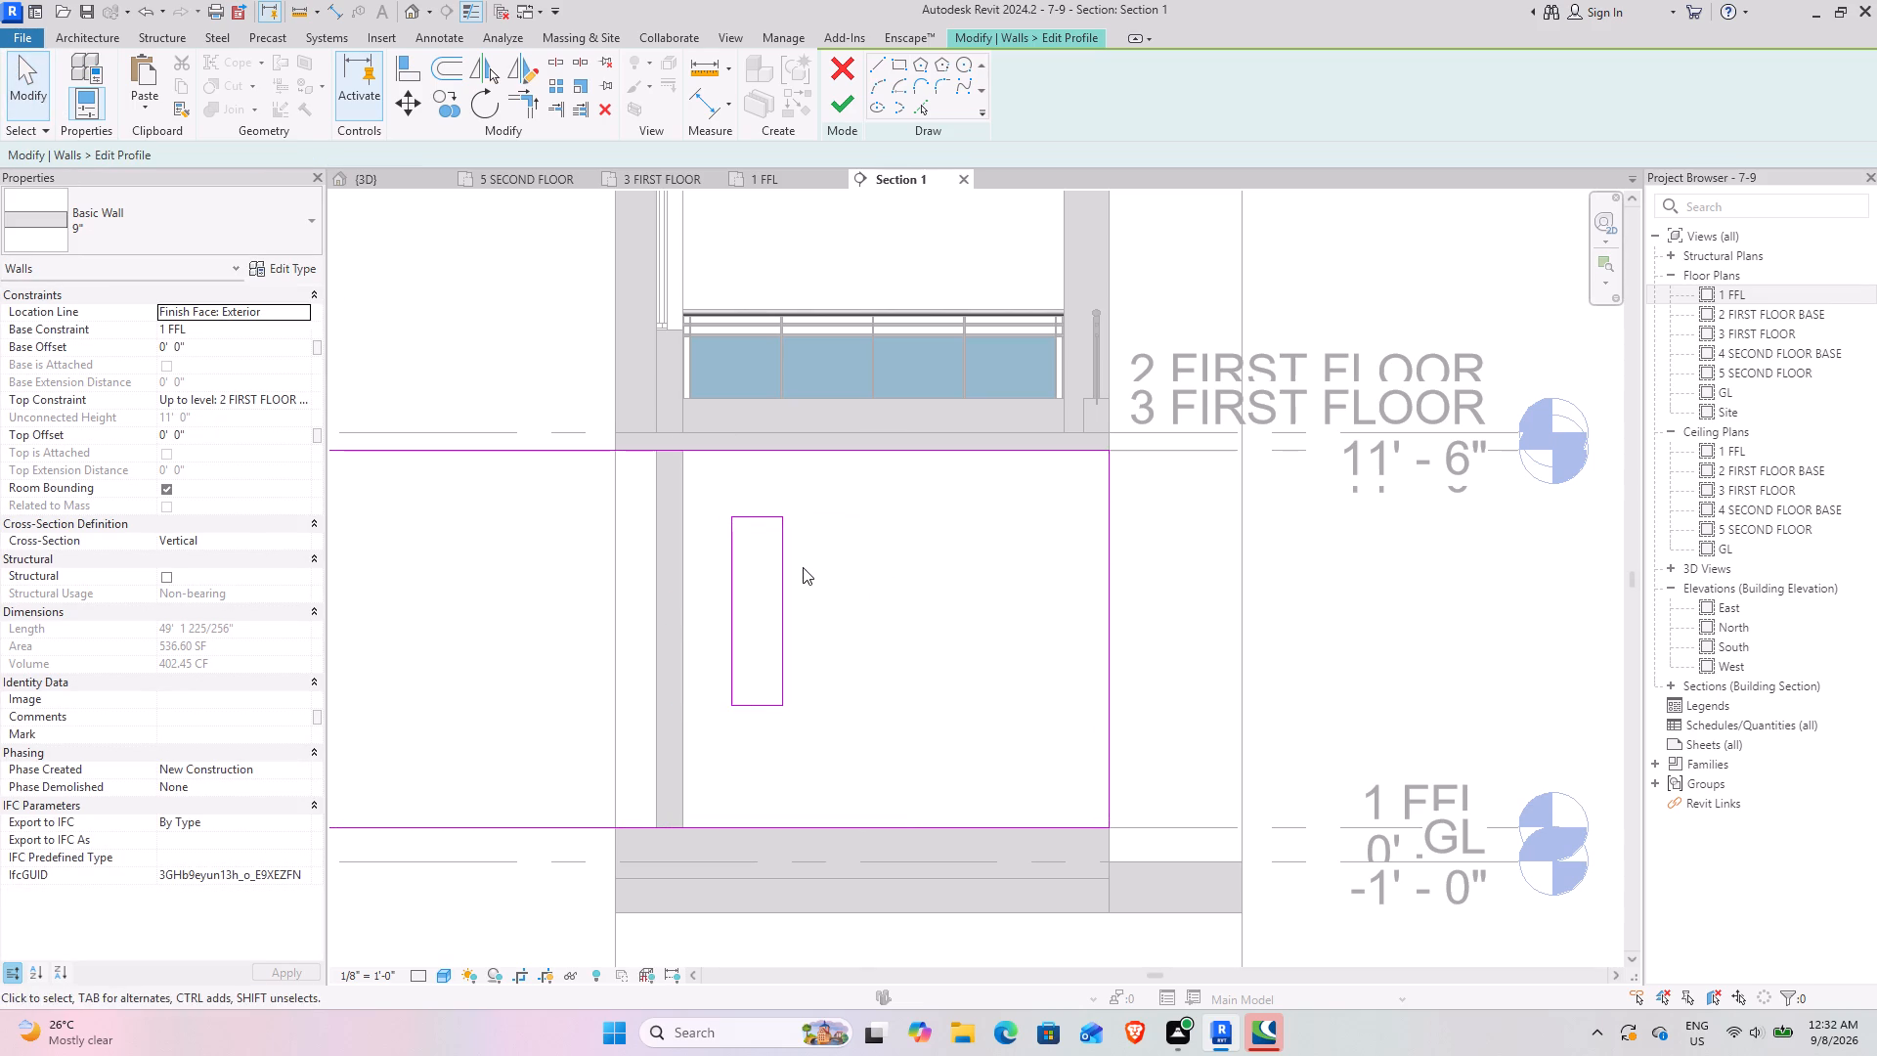
left_click(765, 516)
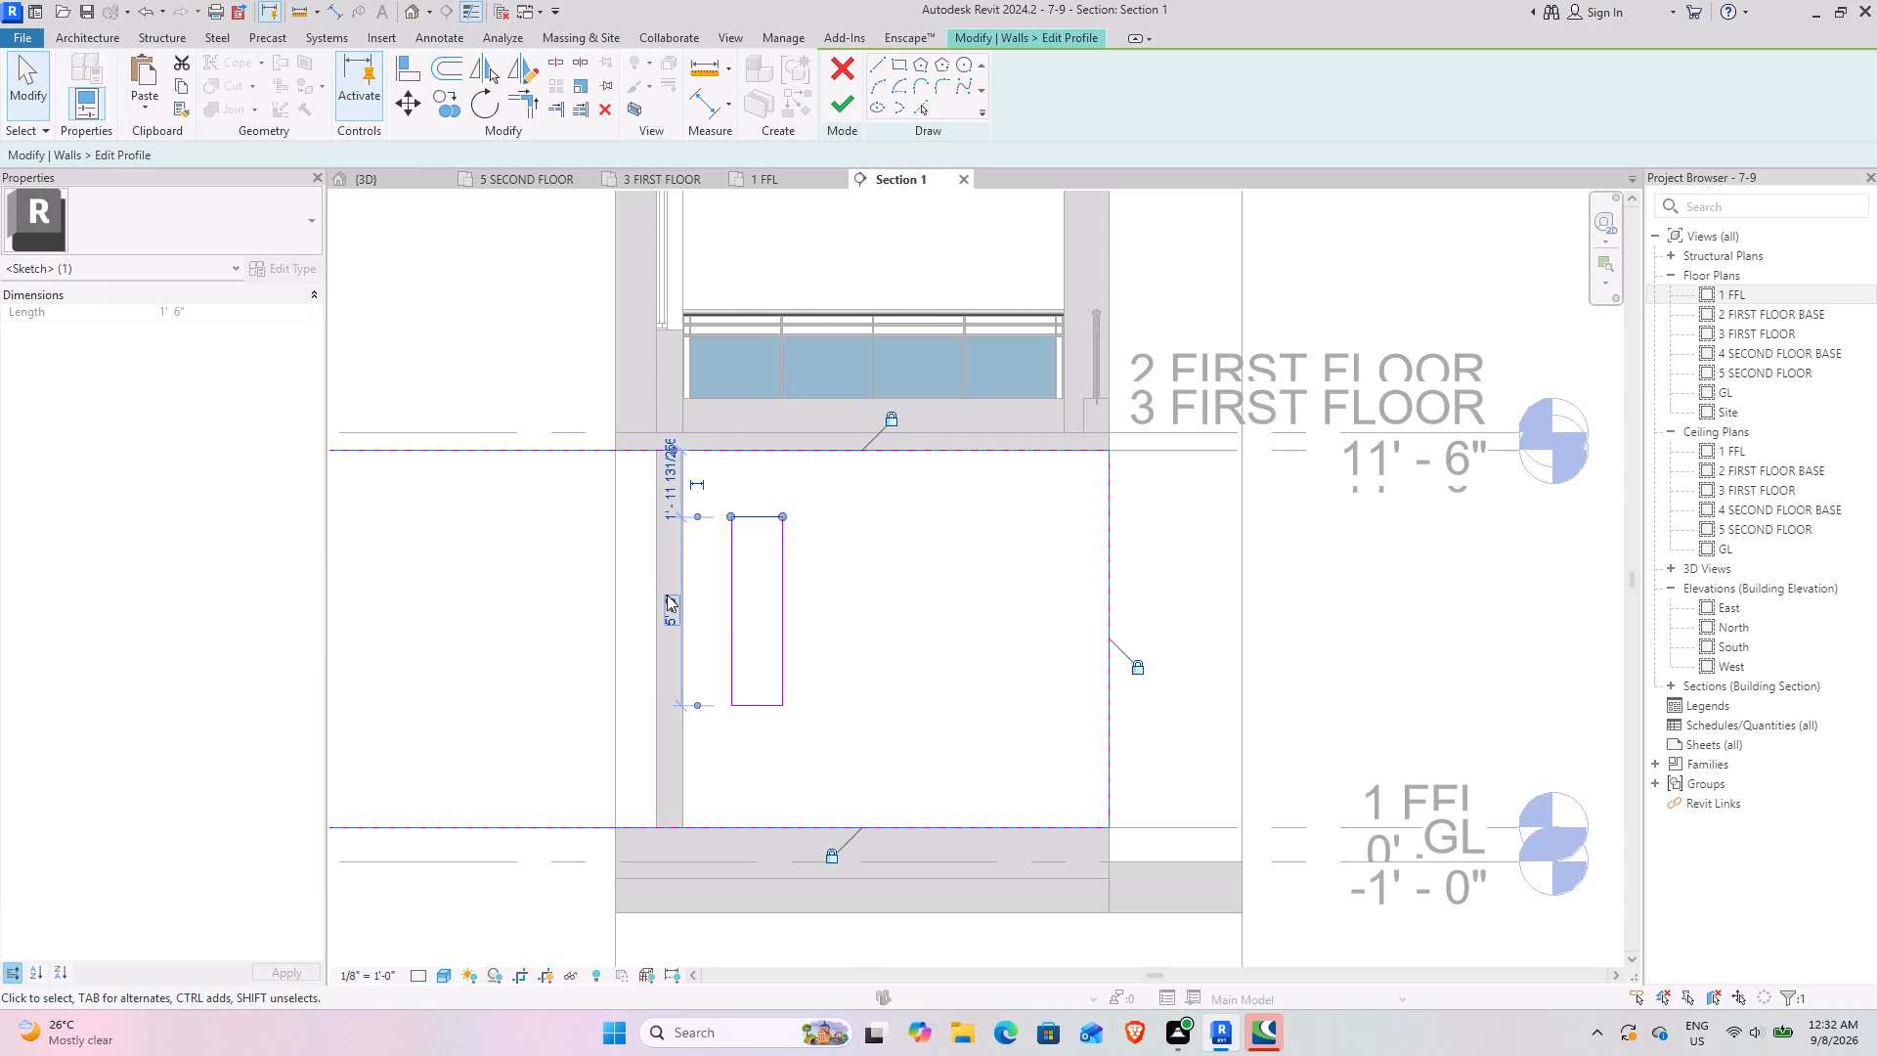
left_click(667, 594)
type("7'")
key("Return")
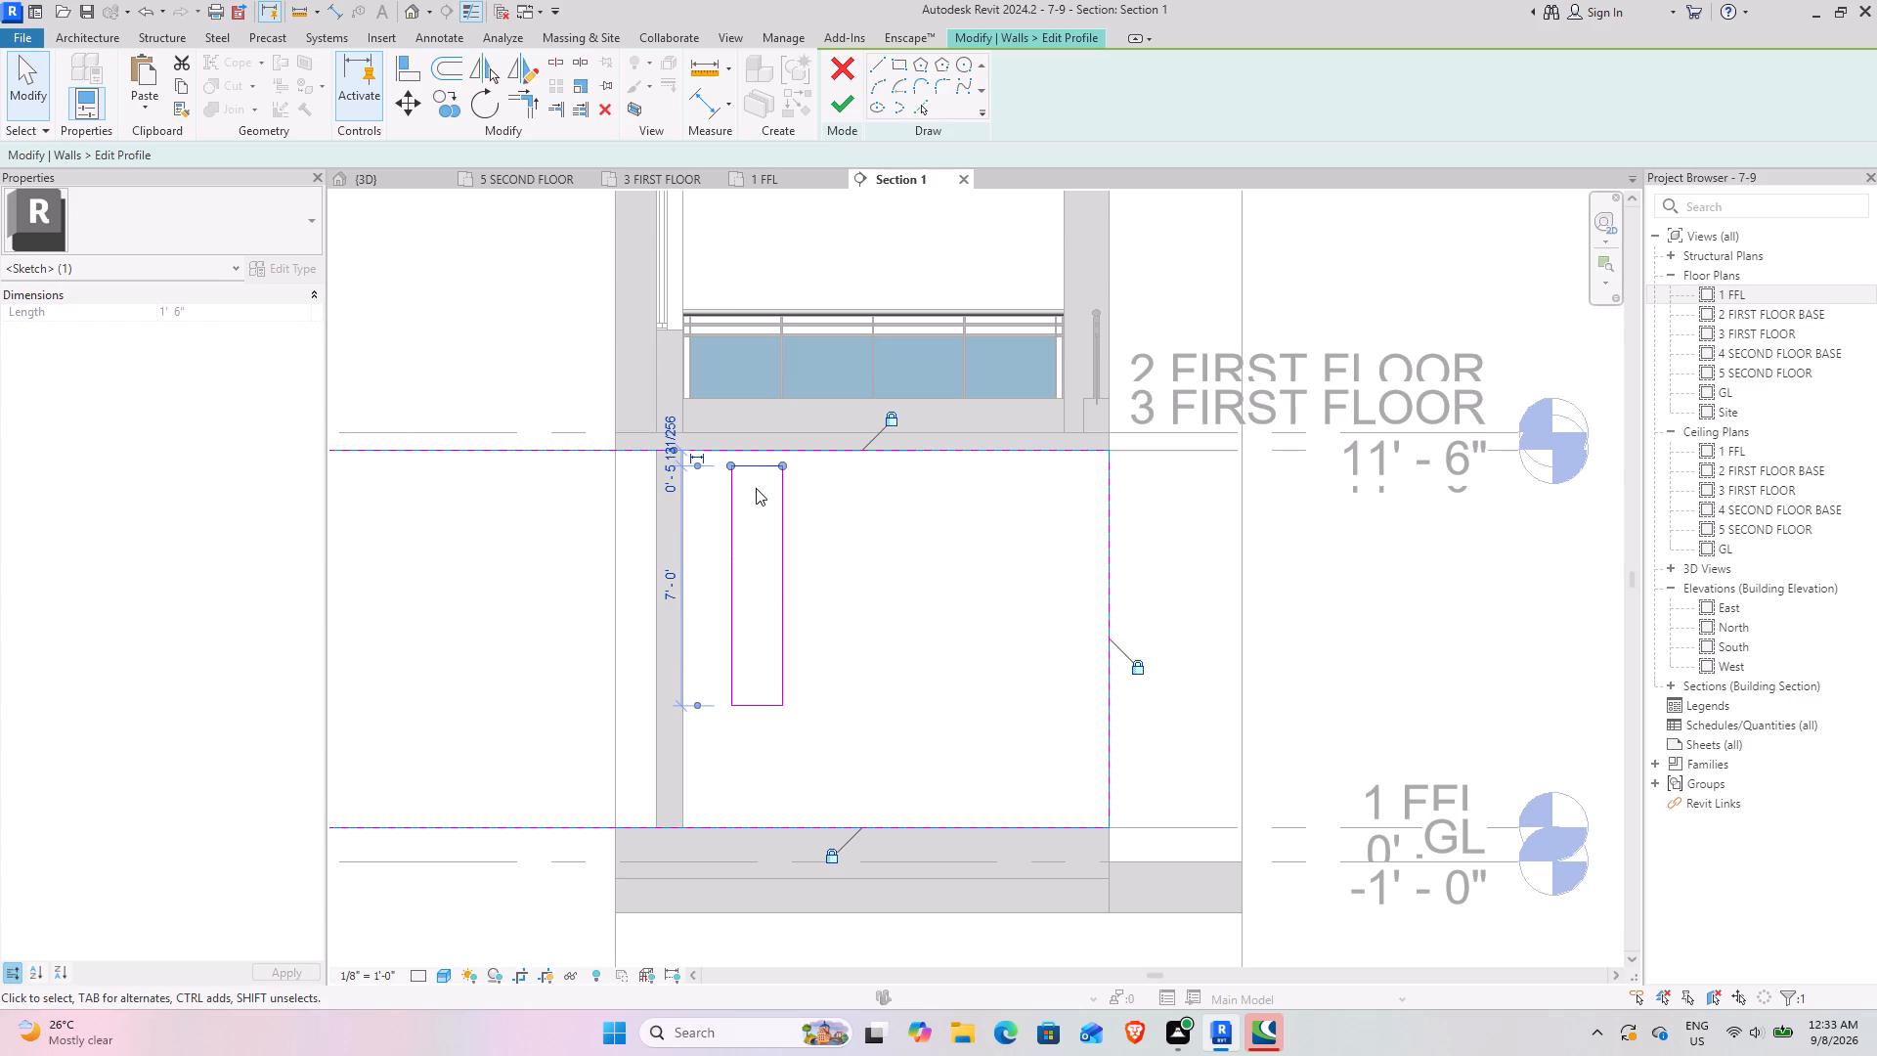
Move the whole opening to 2' above the wall's base and set its offset from the inner cross wall to 3'.
left_click_drag(897, 665, 889, 659)
left_click_drag(708, 462, 757, 471)
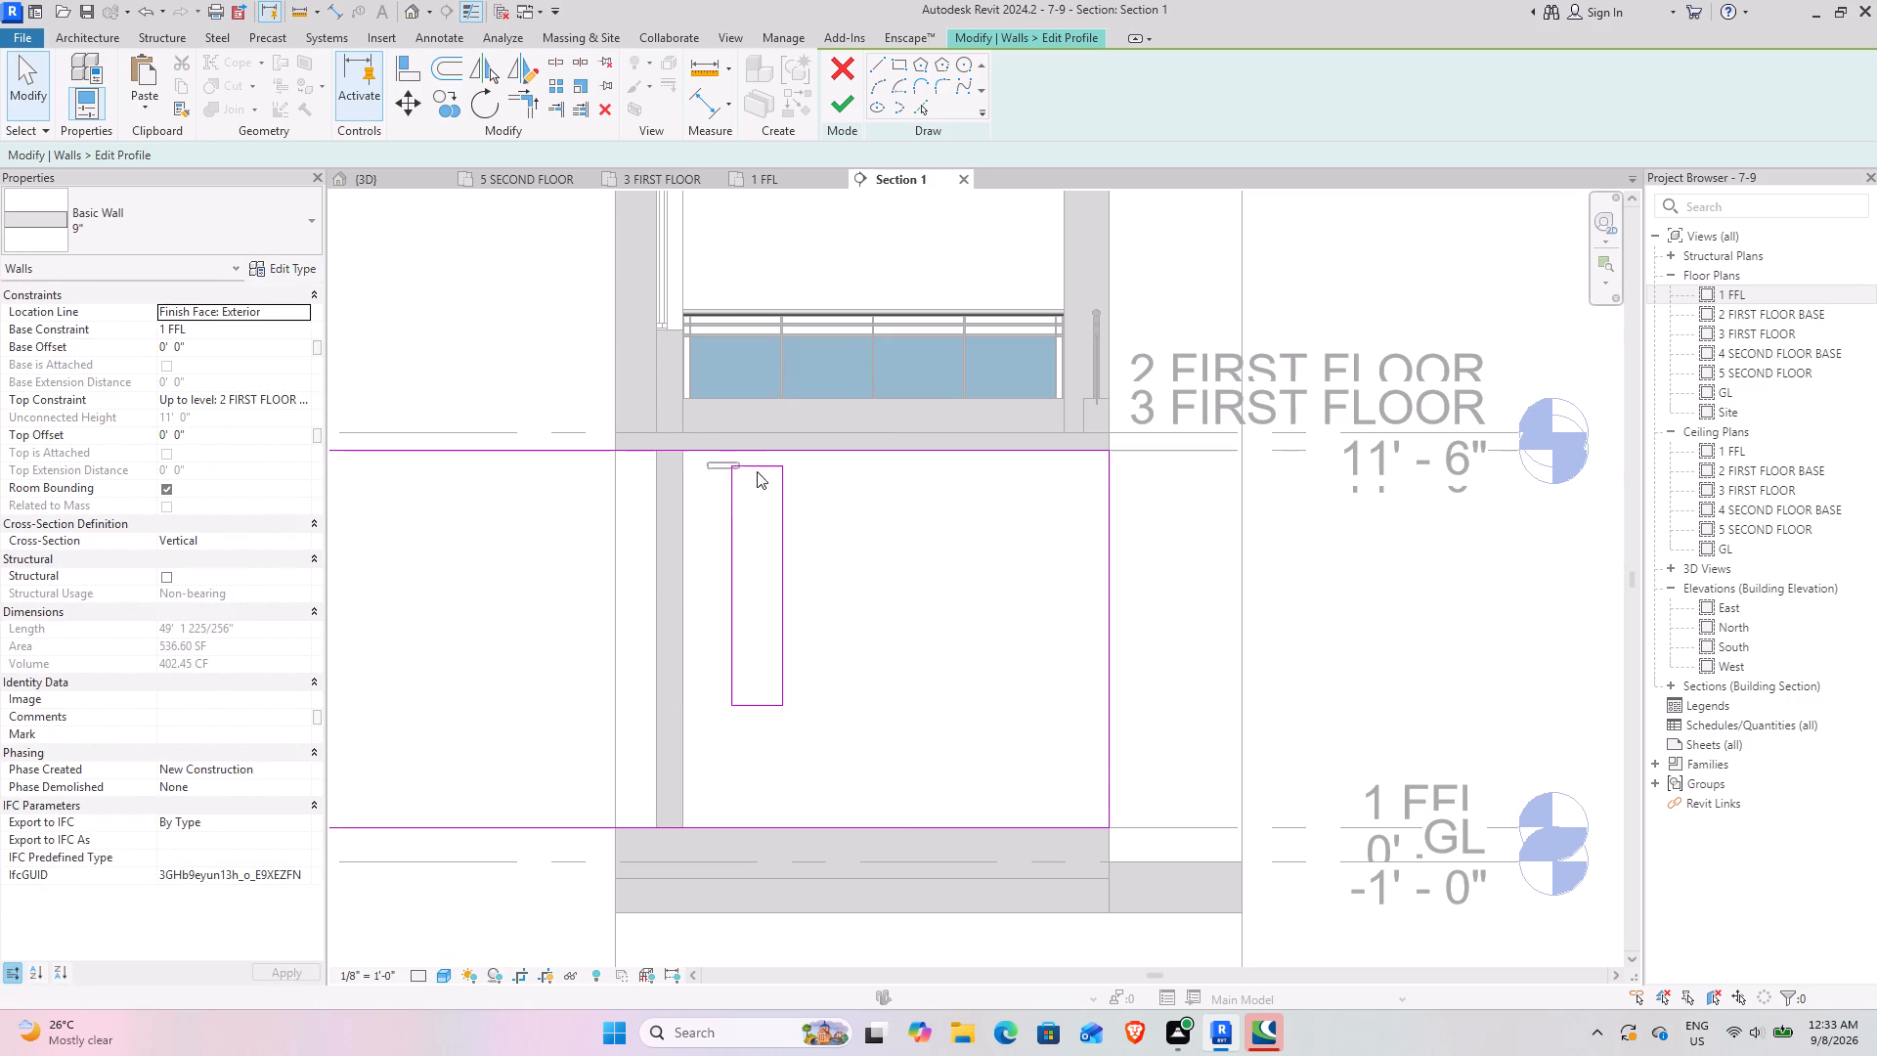
left_click_drag(757, 471, 830, 758)
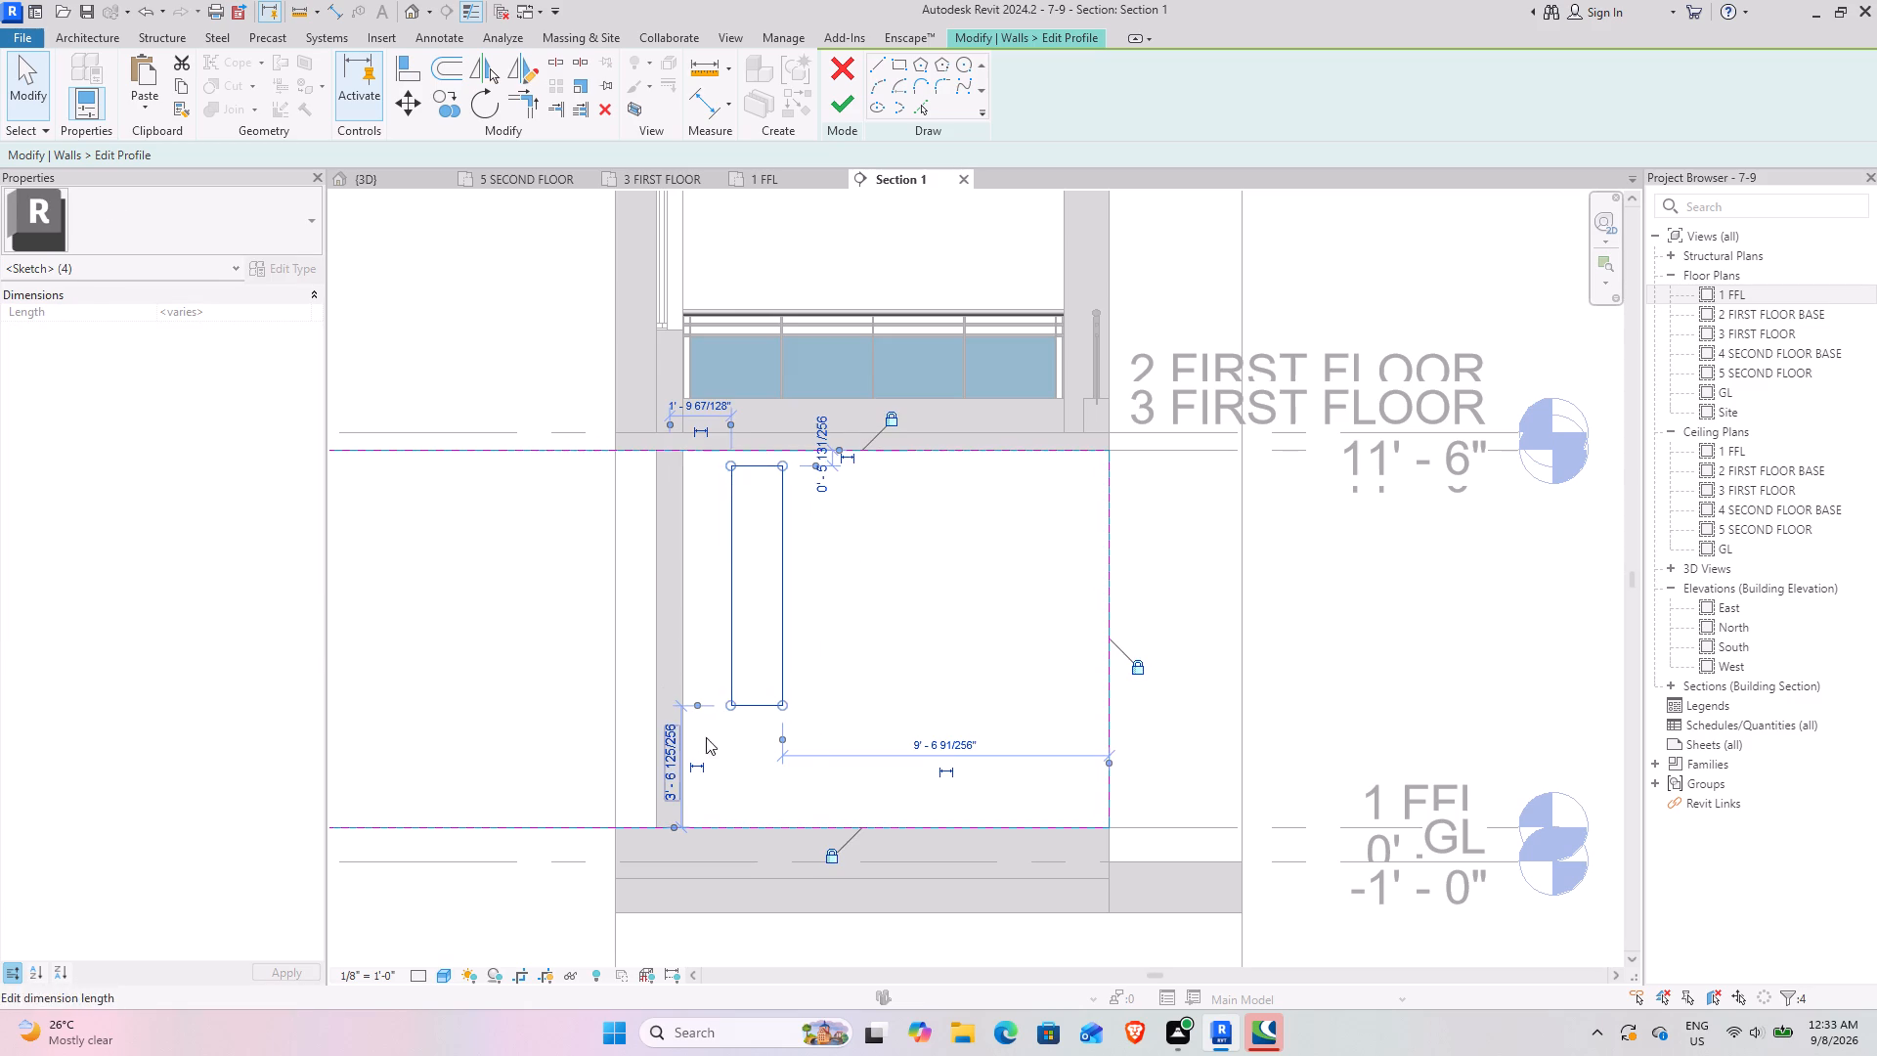
left_click_drag(783, 588, 786, 651)
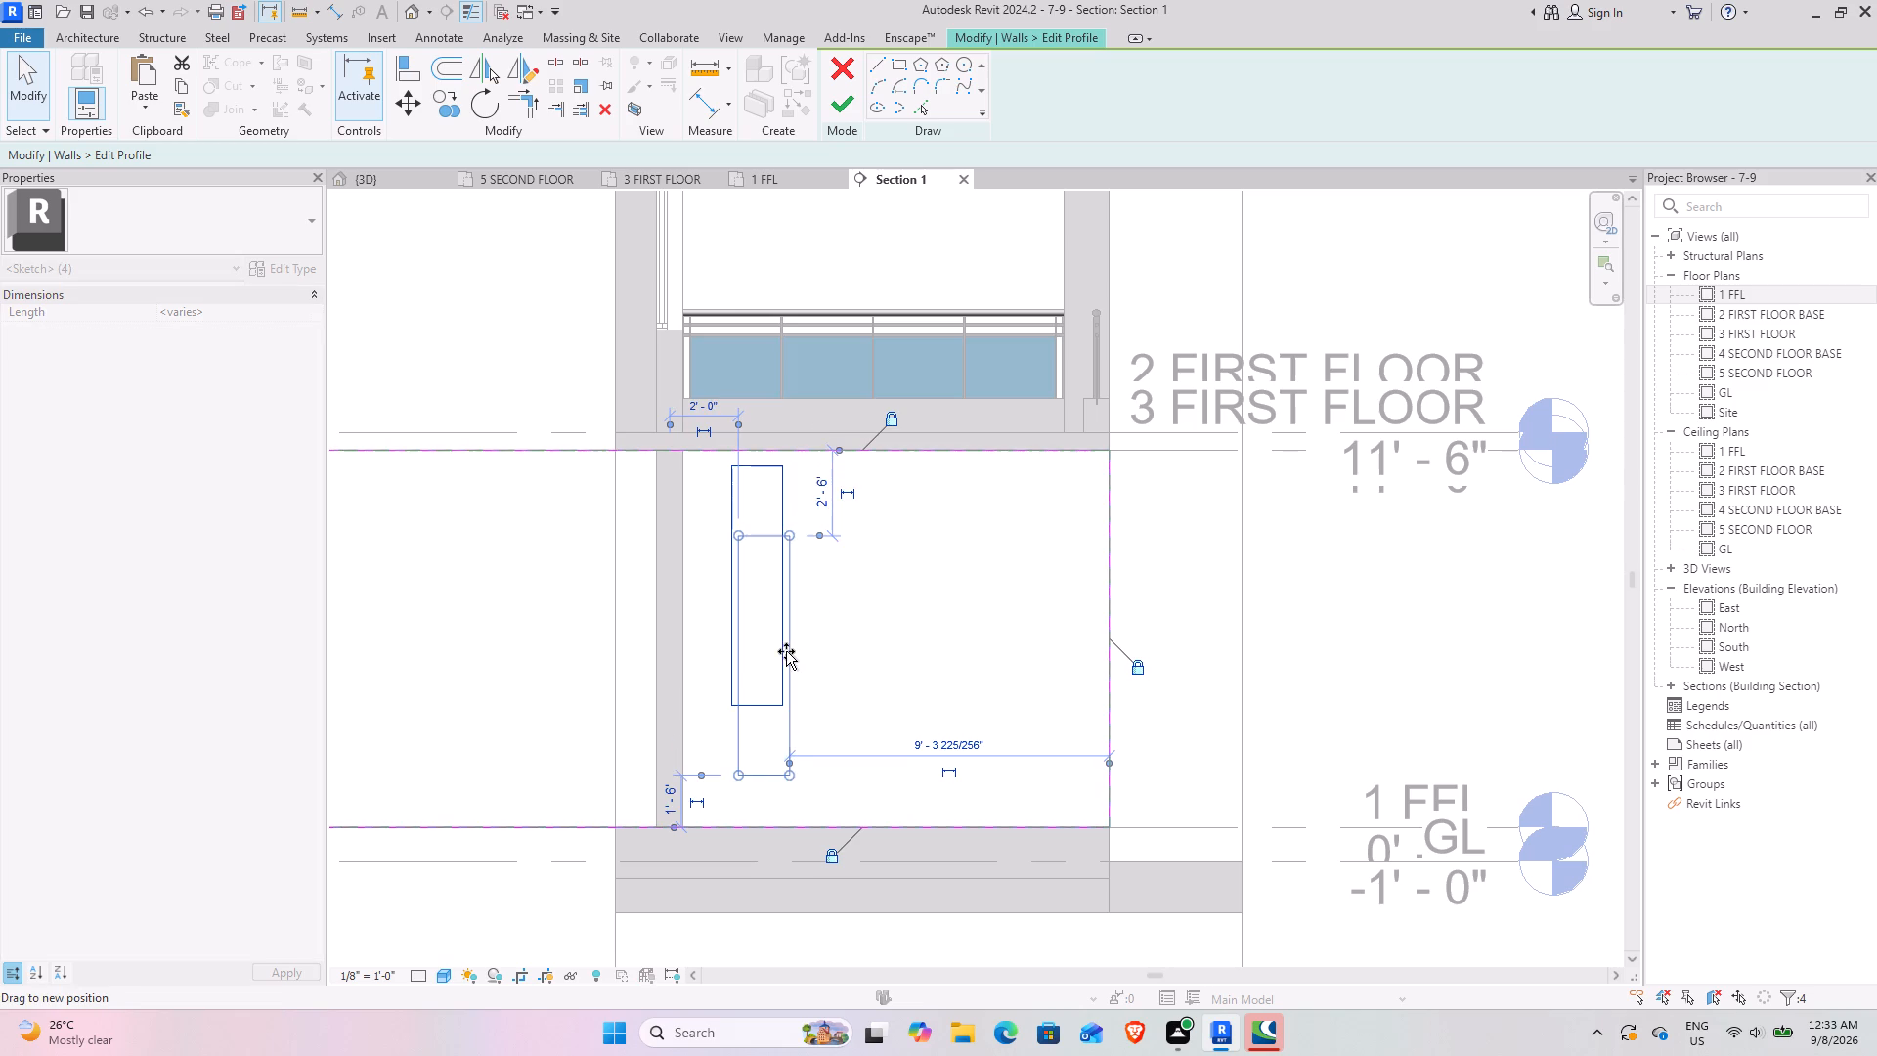
left_click_drag(786, 651, 771, 635)
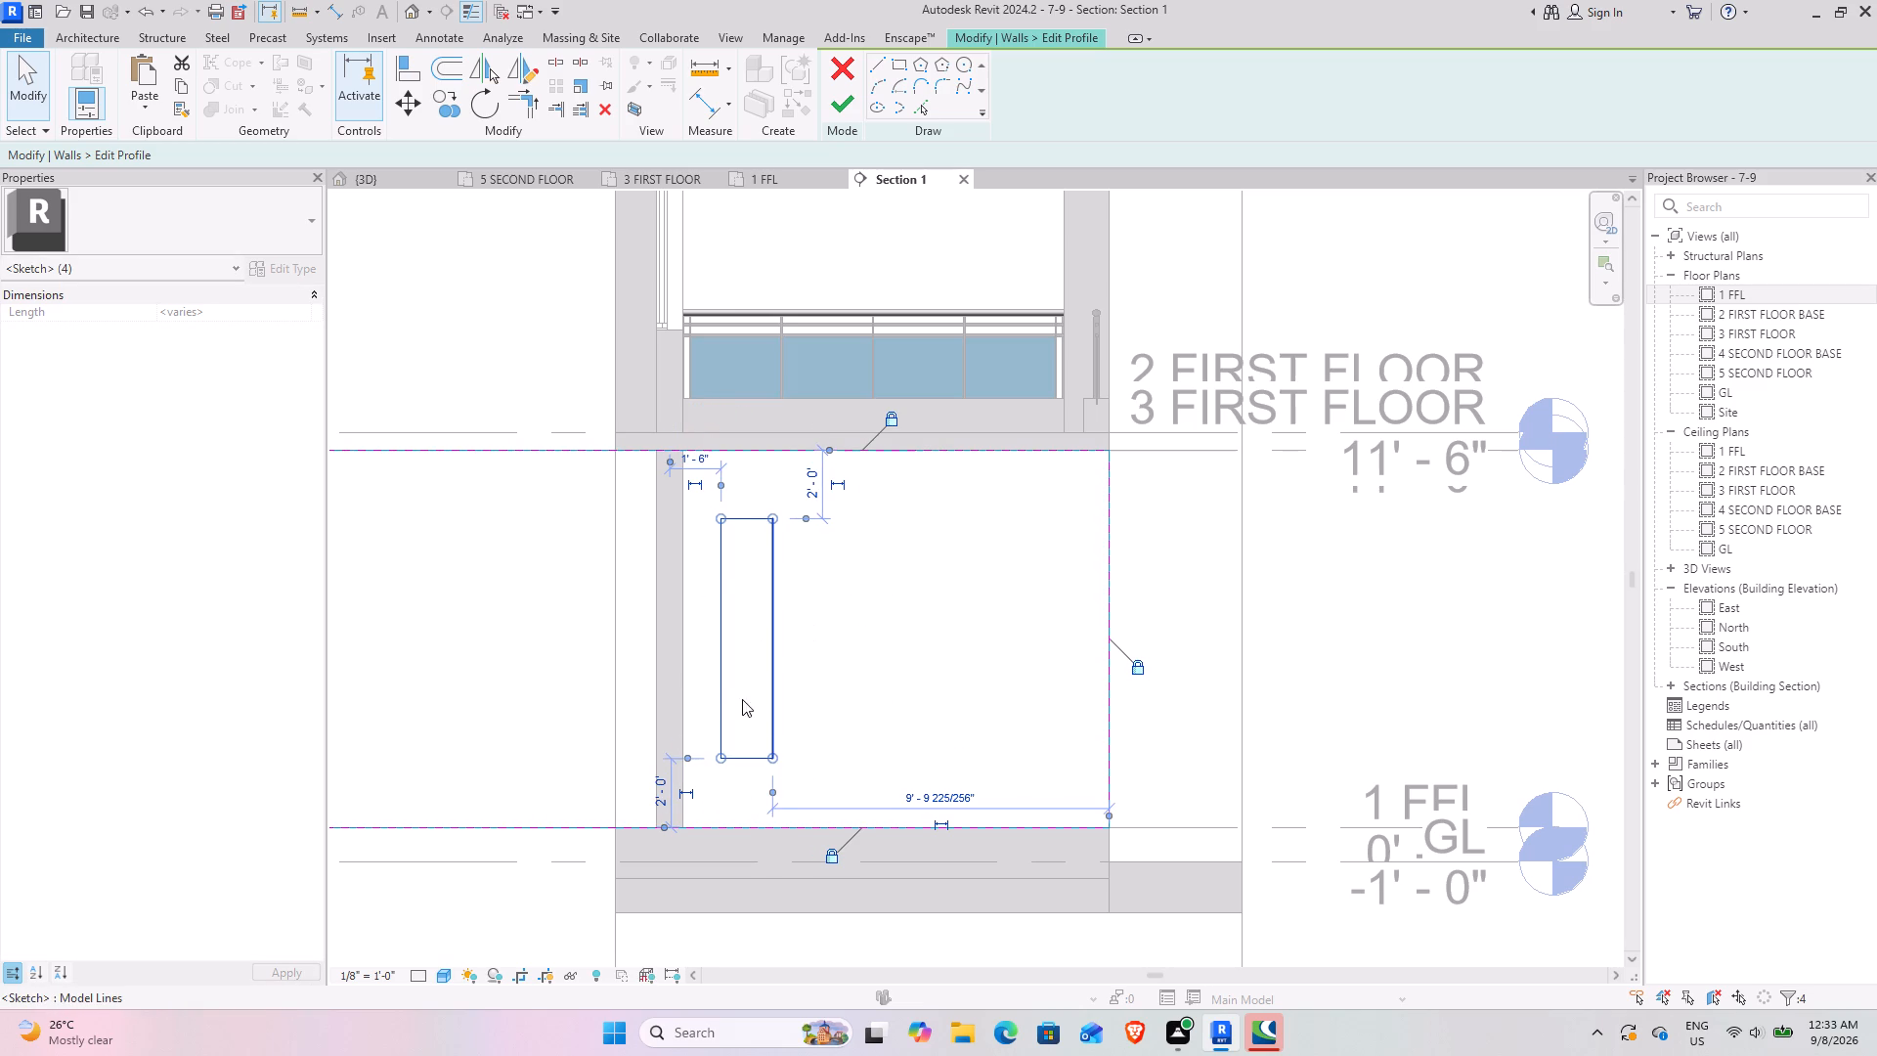
left_click(704, 459)
key("3")
key("Return")
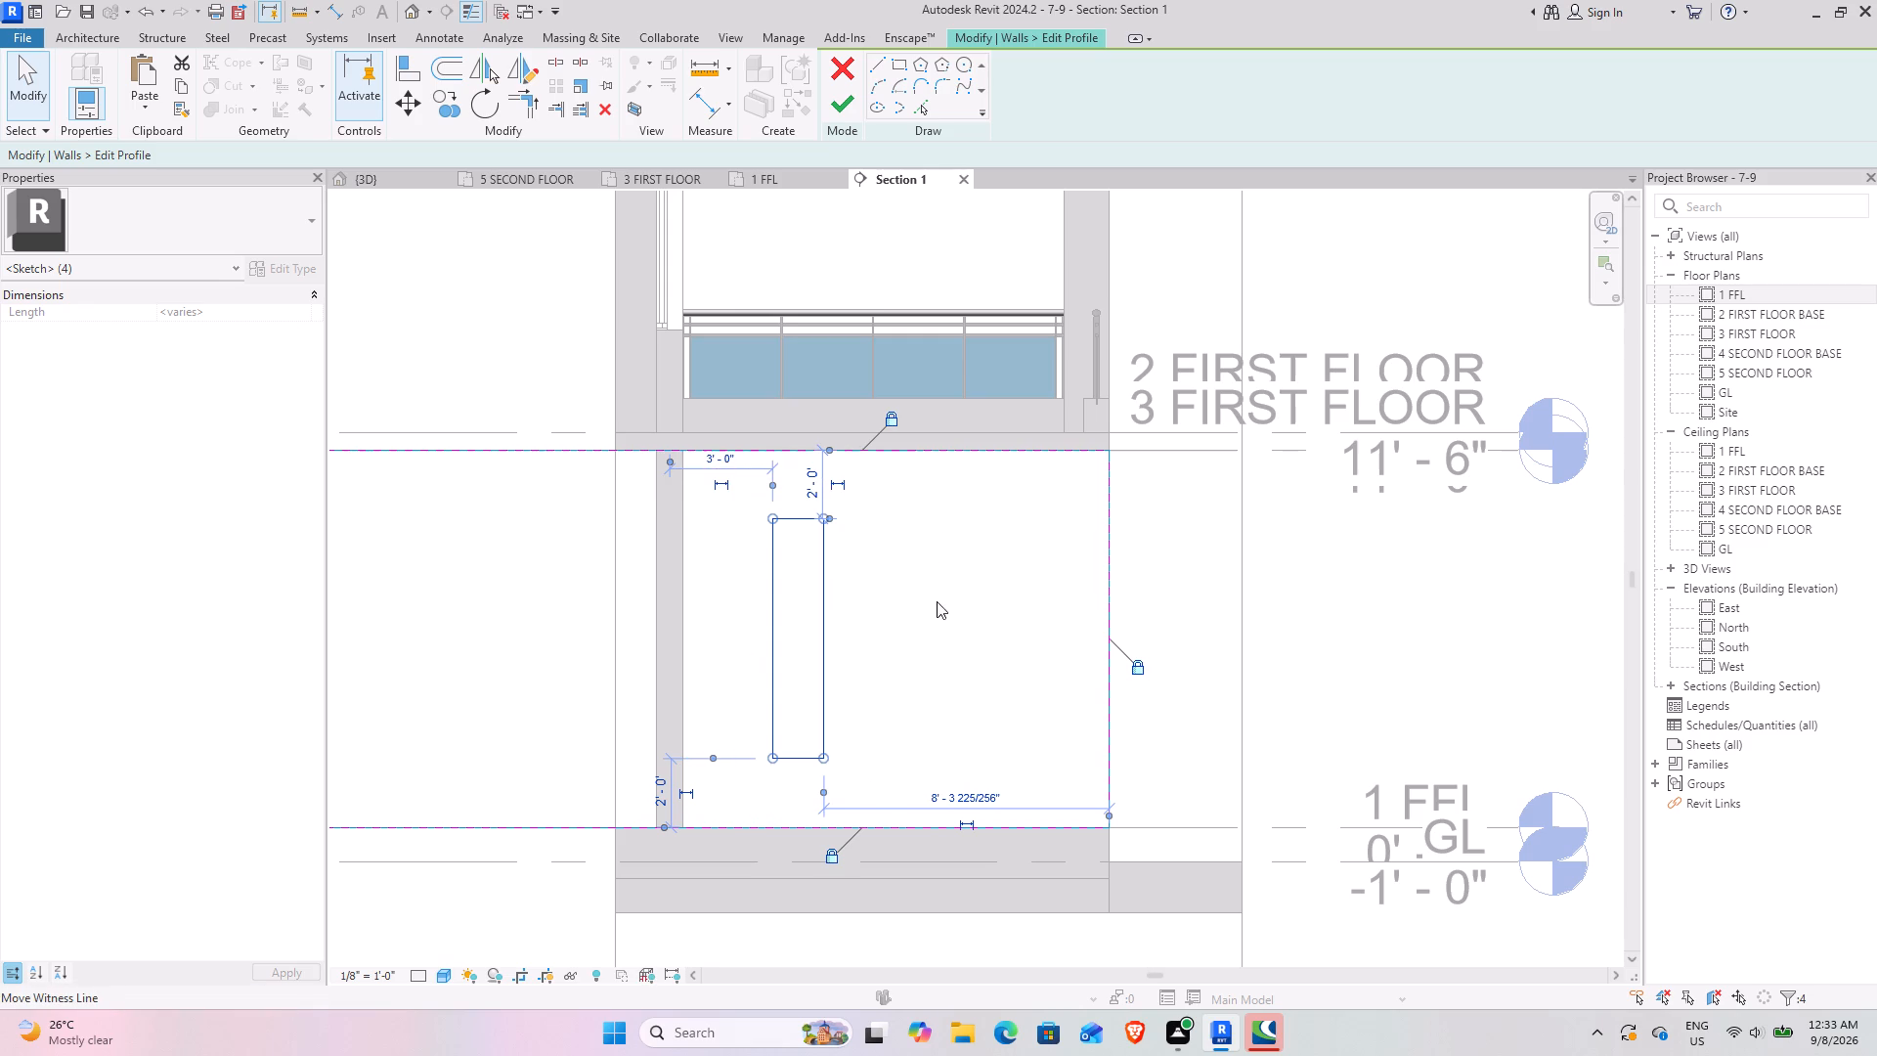
Copy the opening horizontally about 6' toward the porch wall's front end.
left_click(463, 106)
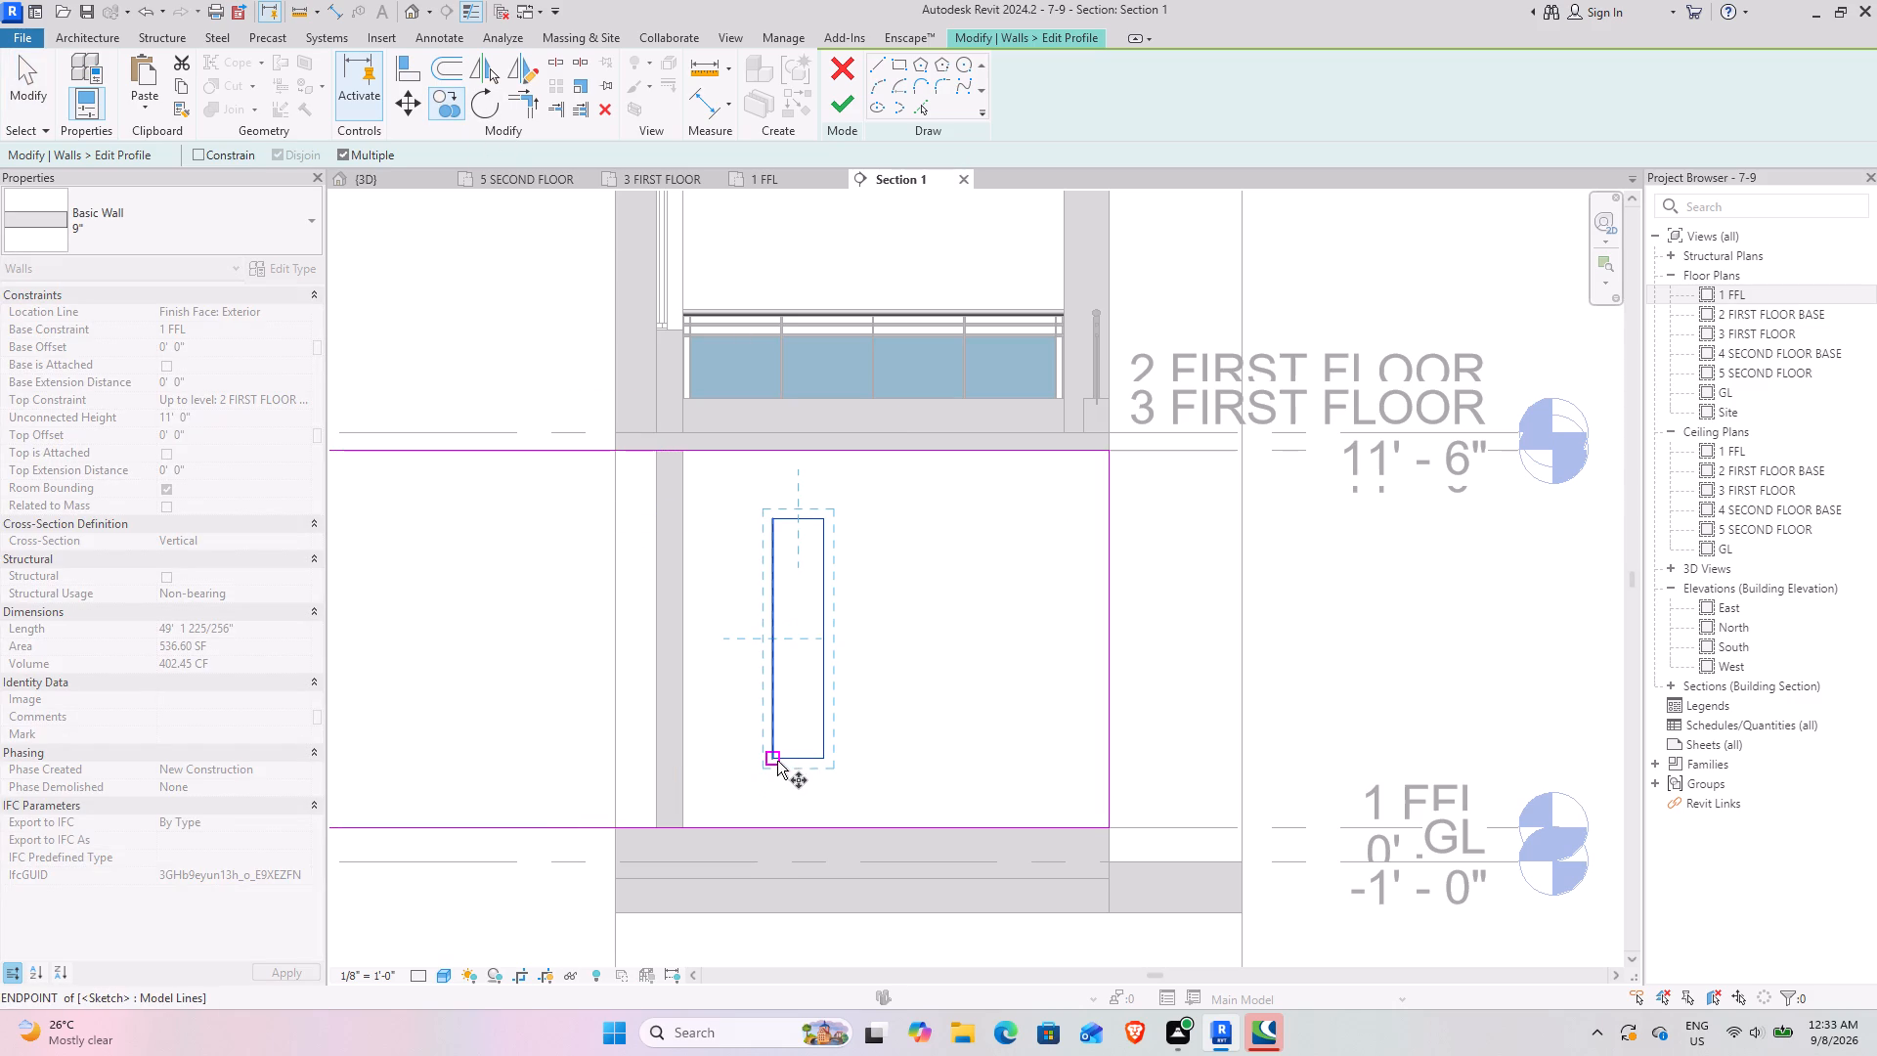
left_click(777, 761)
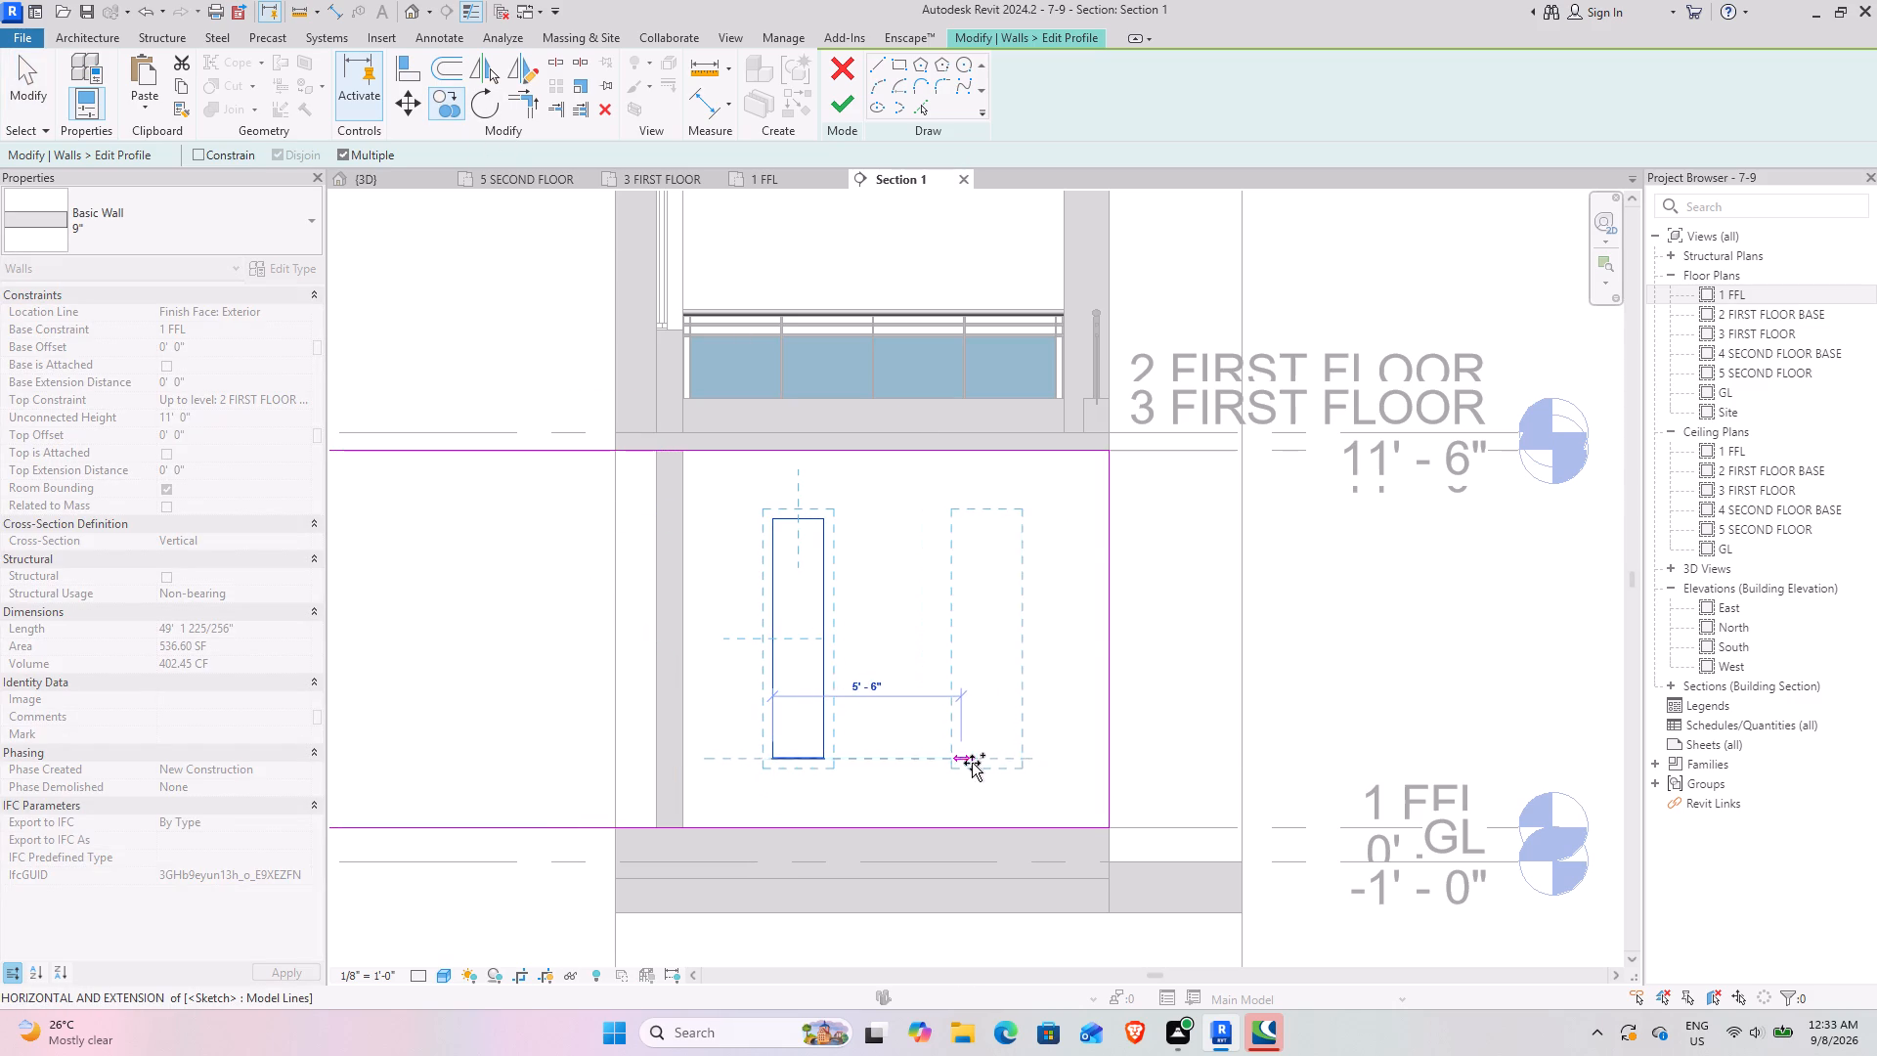
left_click(972, 763)
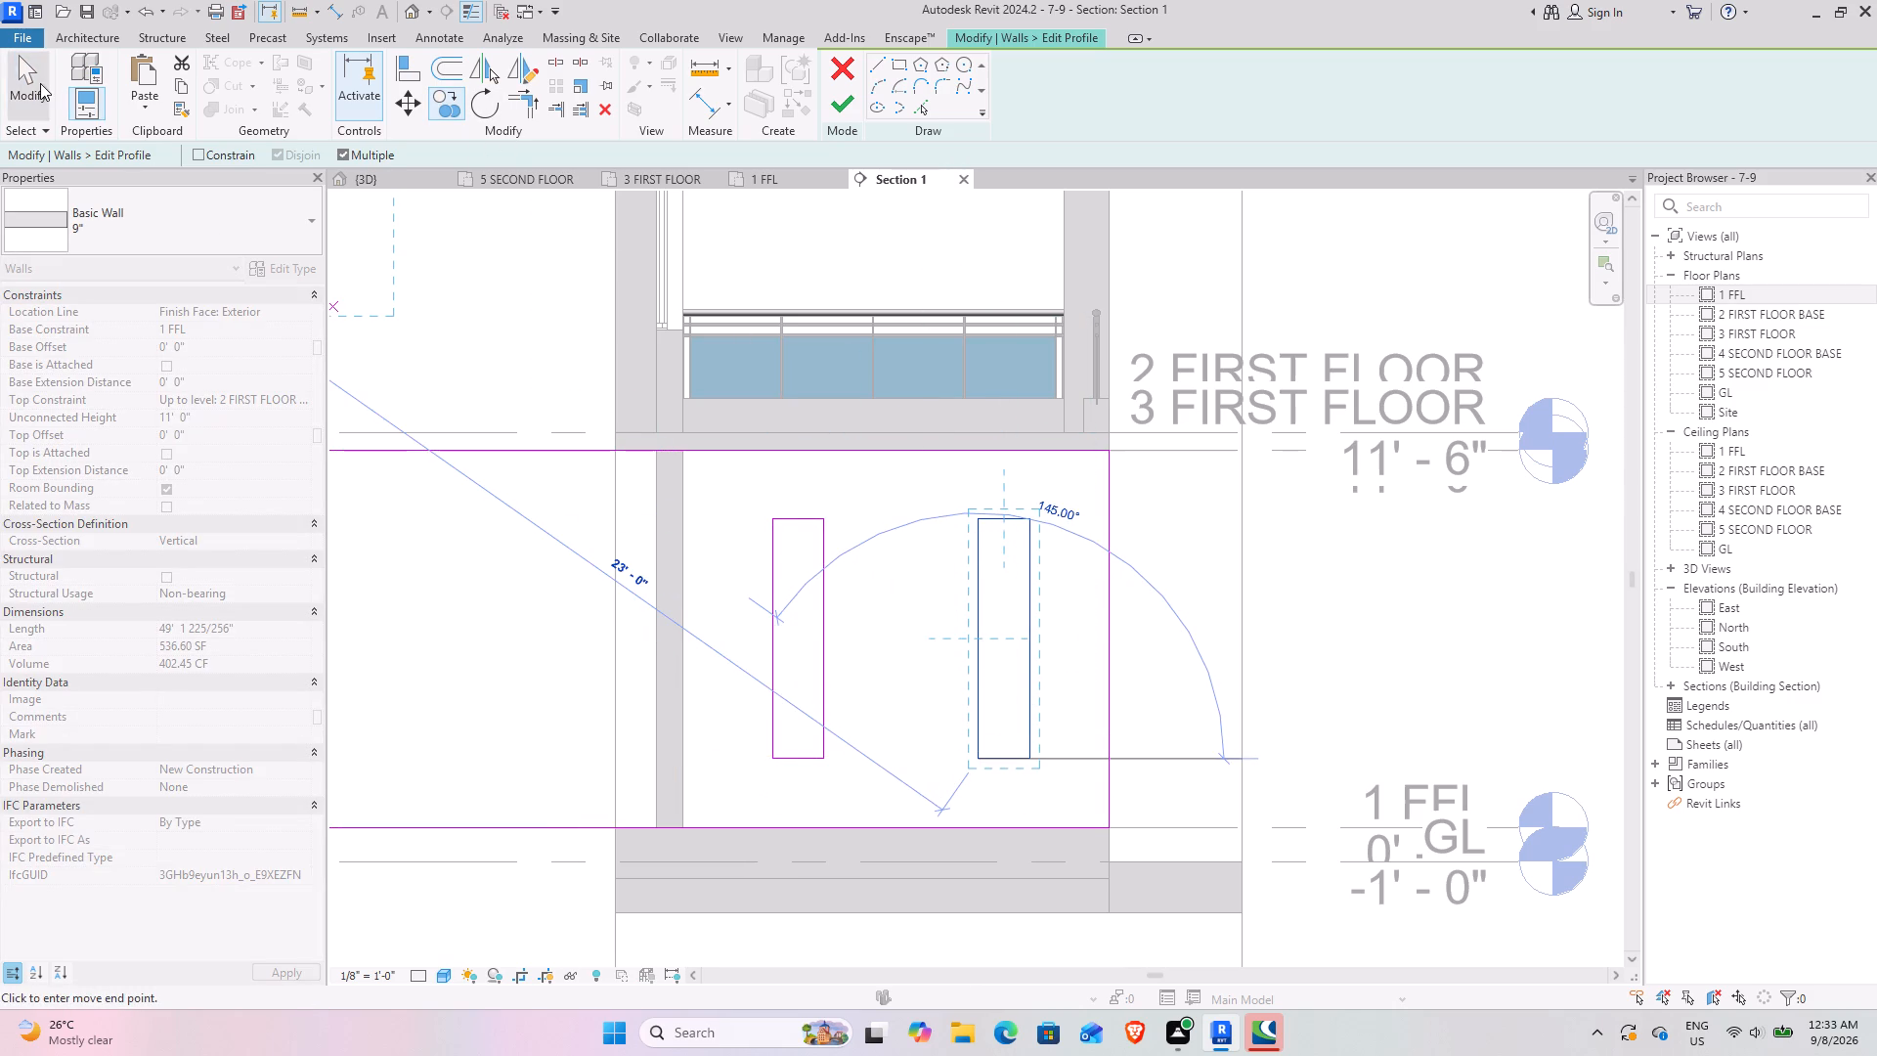
left_click(40, 83)
Set the copied opening's distance from the wall's front end to 3' and finish the wall profile.
left_click_drag(950, 495, 1079, 789)
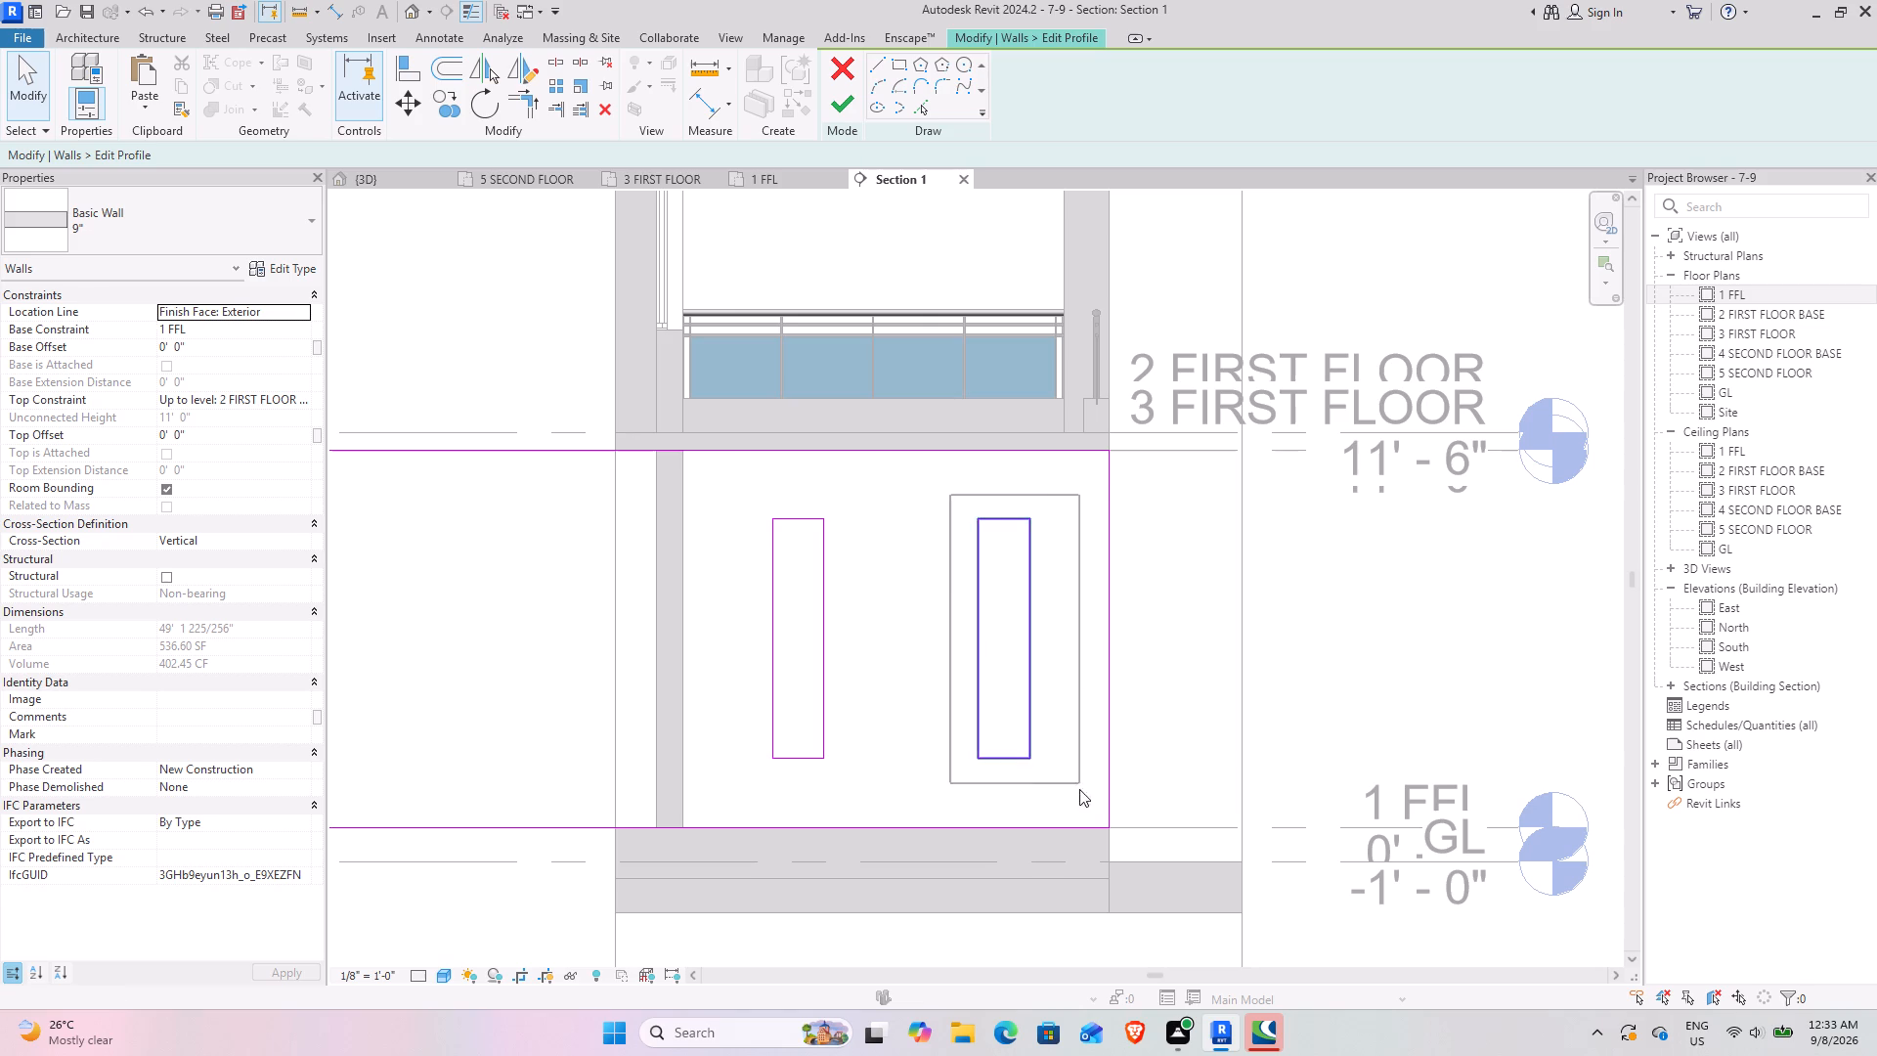
left_click_drag(1079, 789, 1072, 790)
left_click(1057, 802)
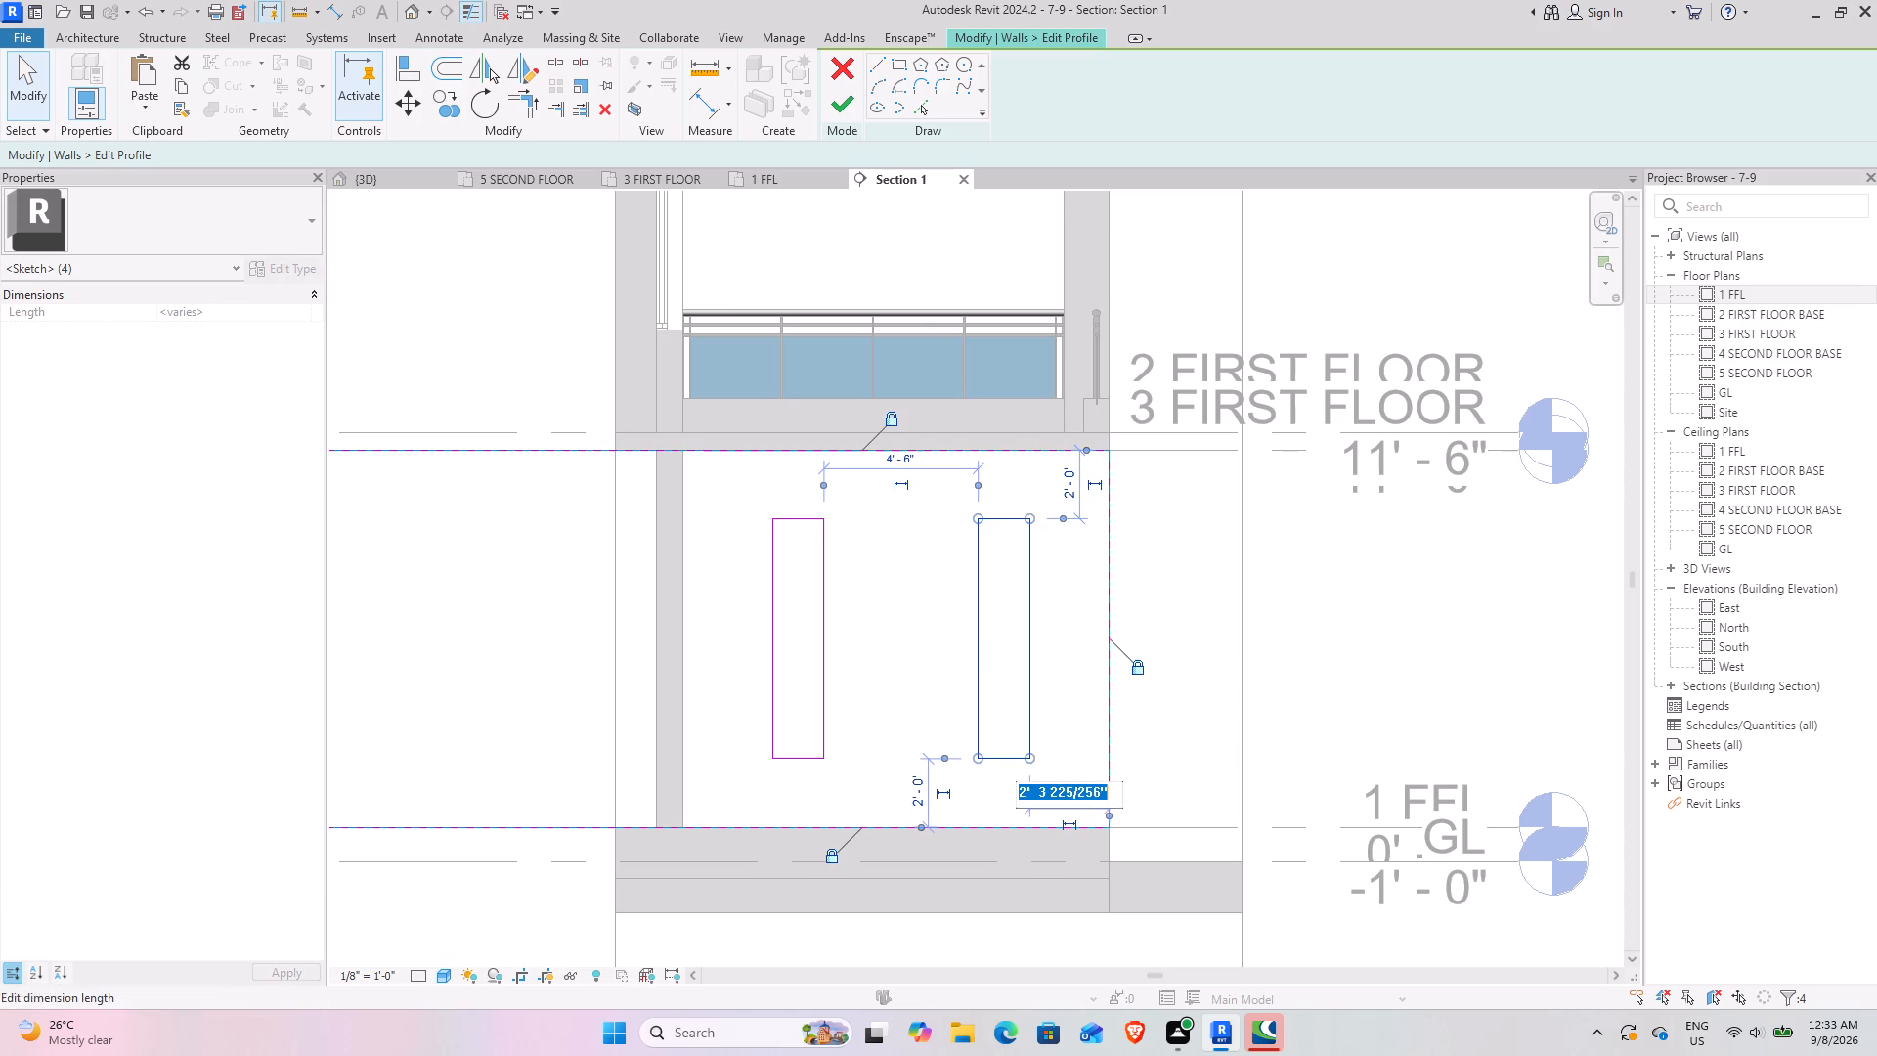
key("3")
key("Return")
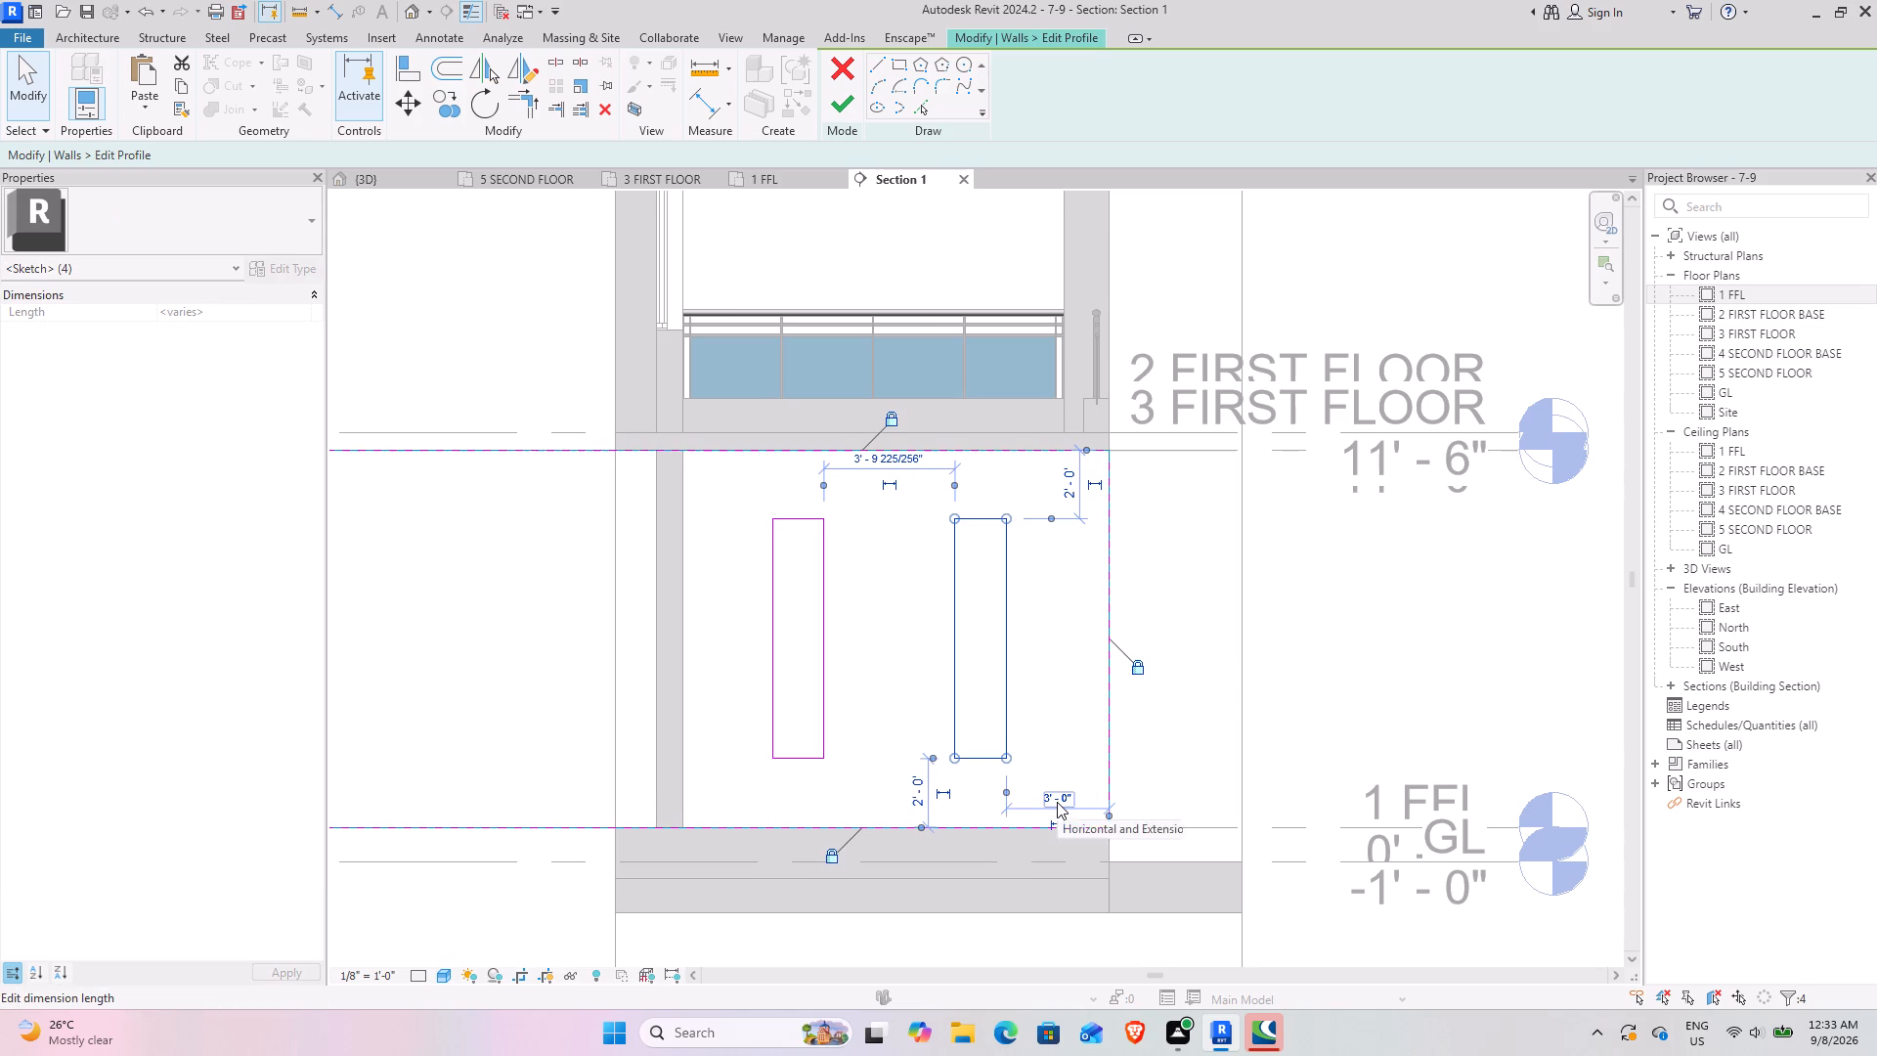
left_click(1348, 610)
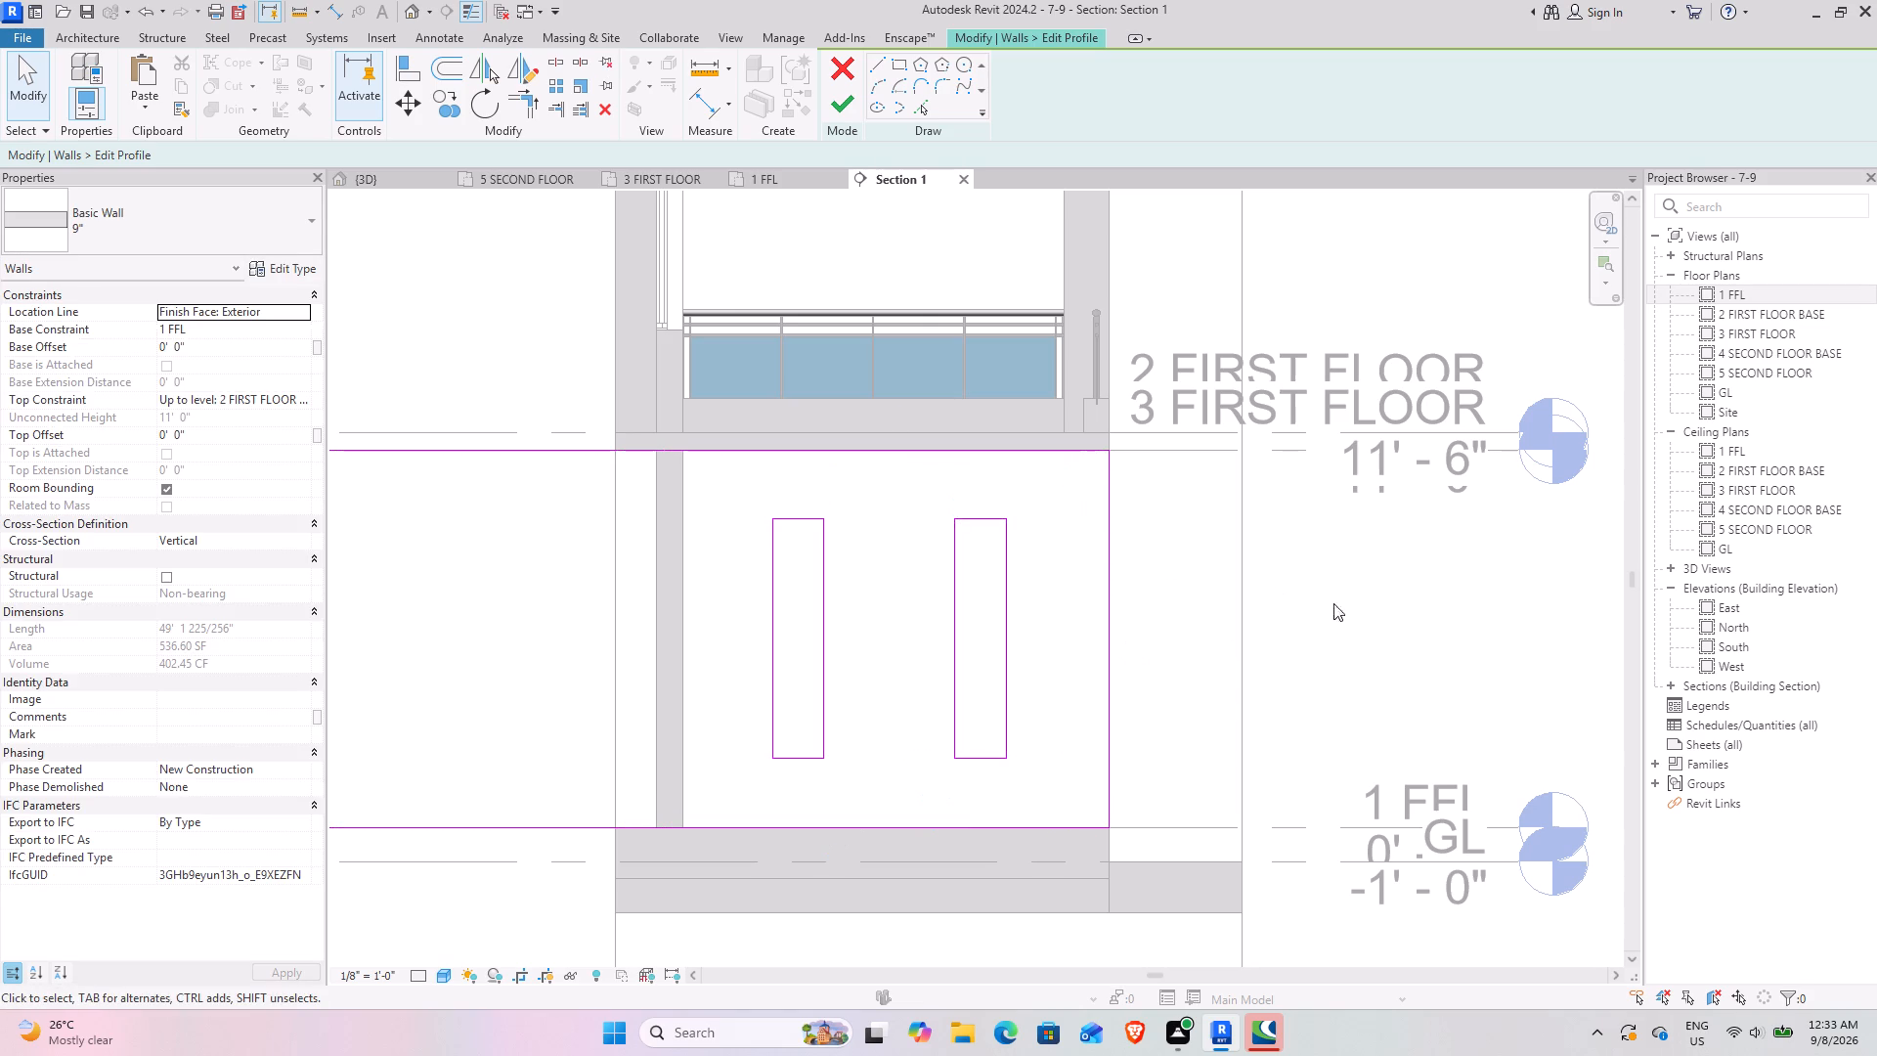
left_click(856, 98)
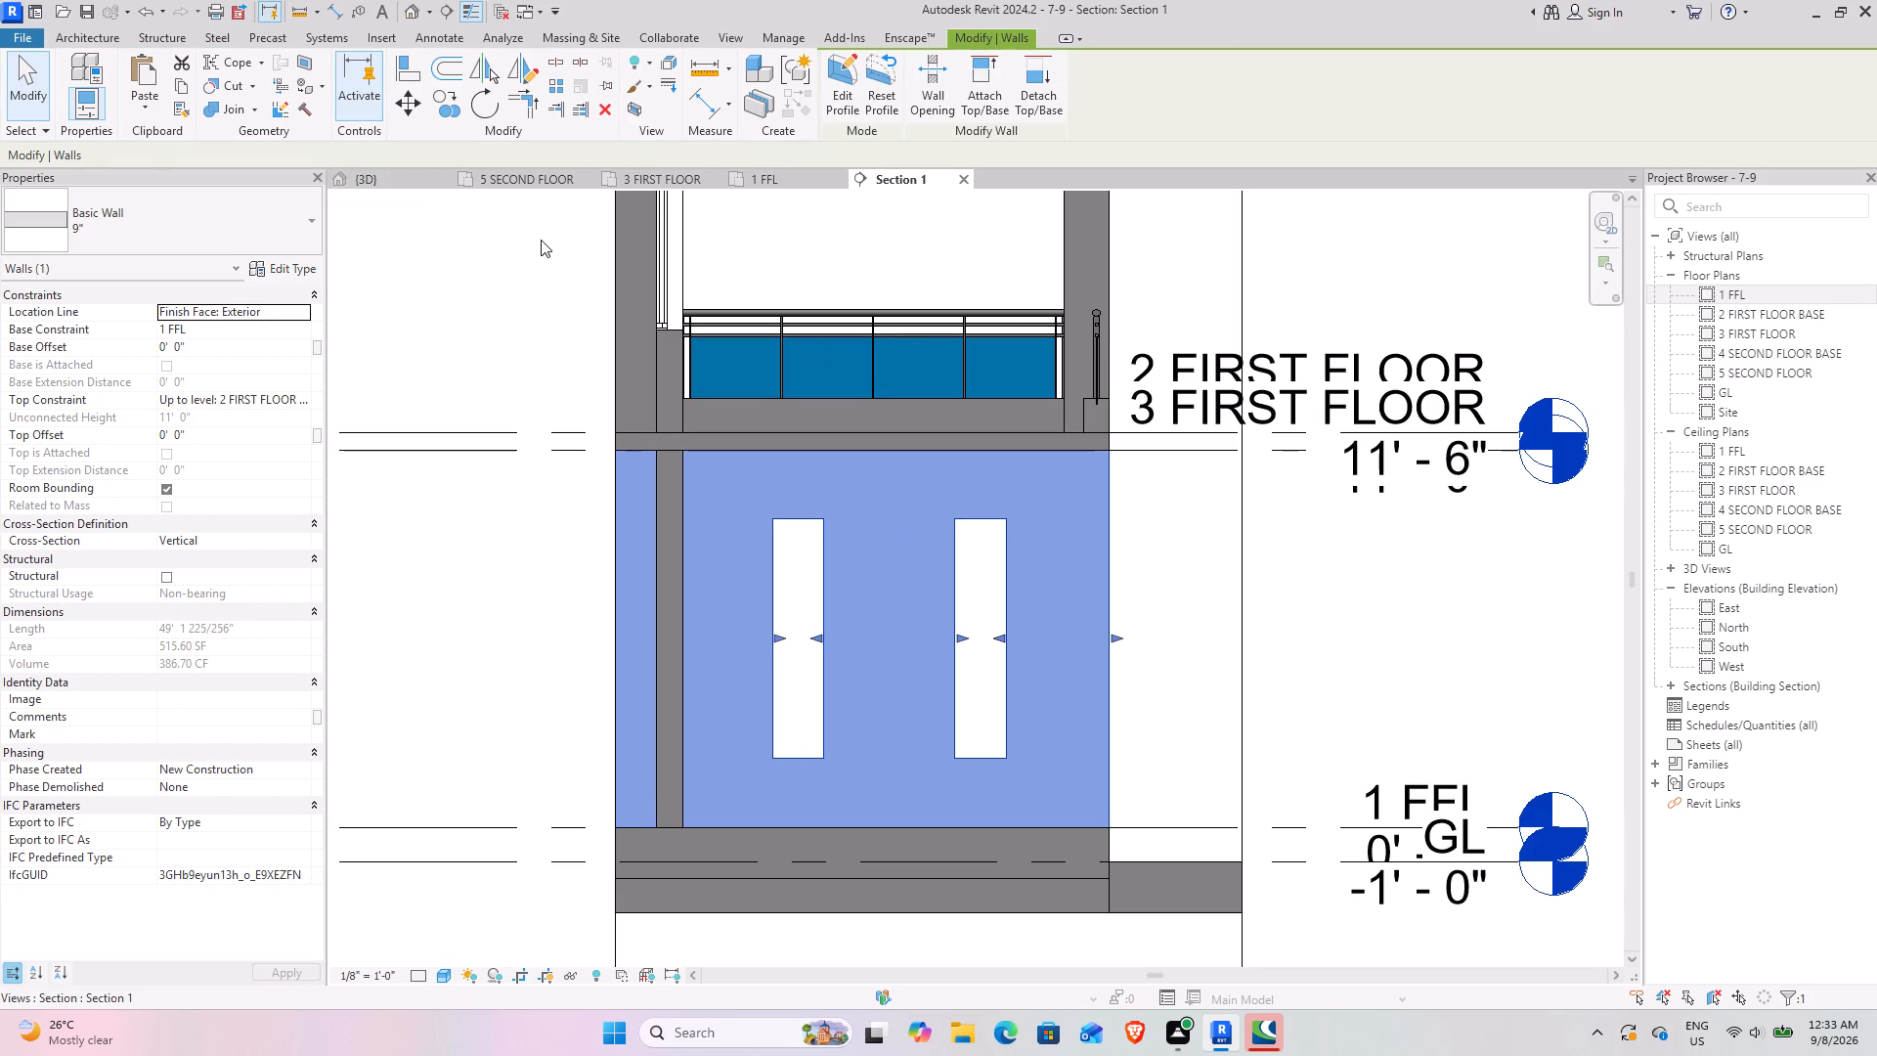
Examine the porch side wall's two slot openings and the front corner in the 3D view.
scroll(814, 470, "down", 9)
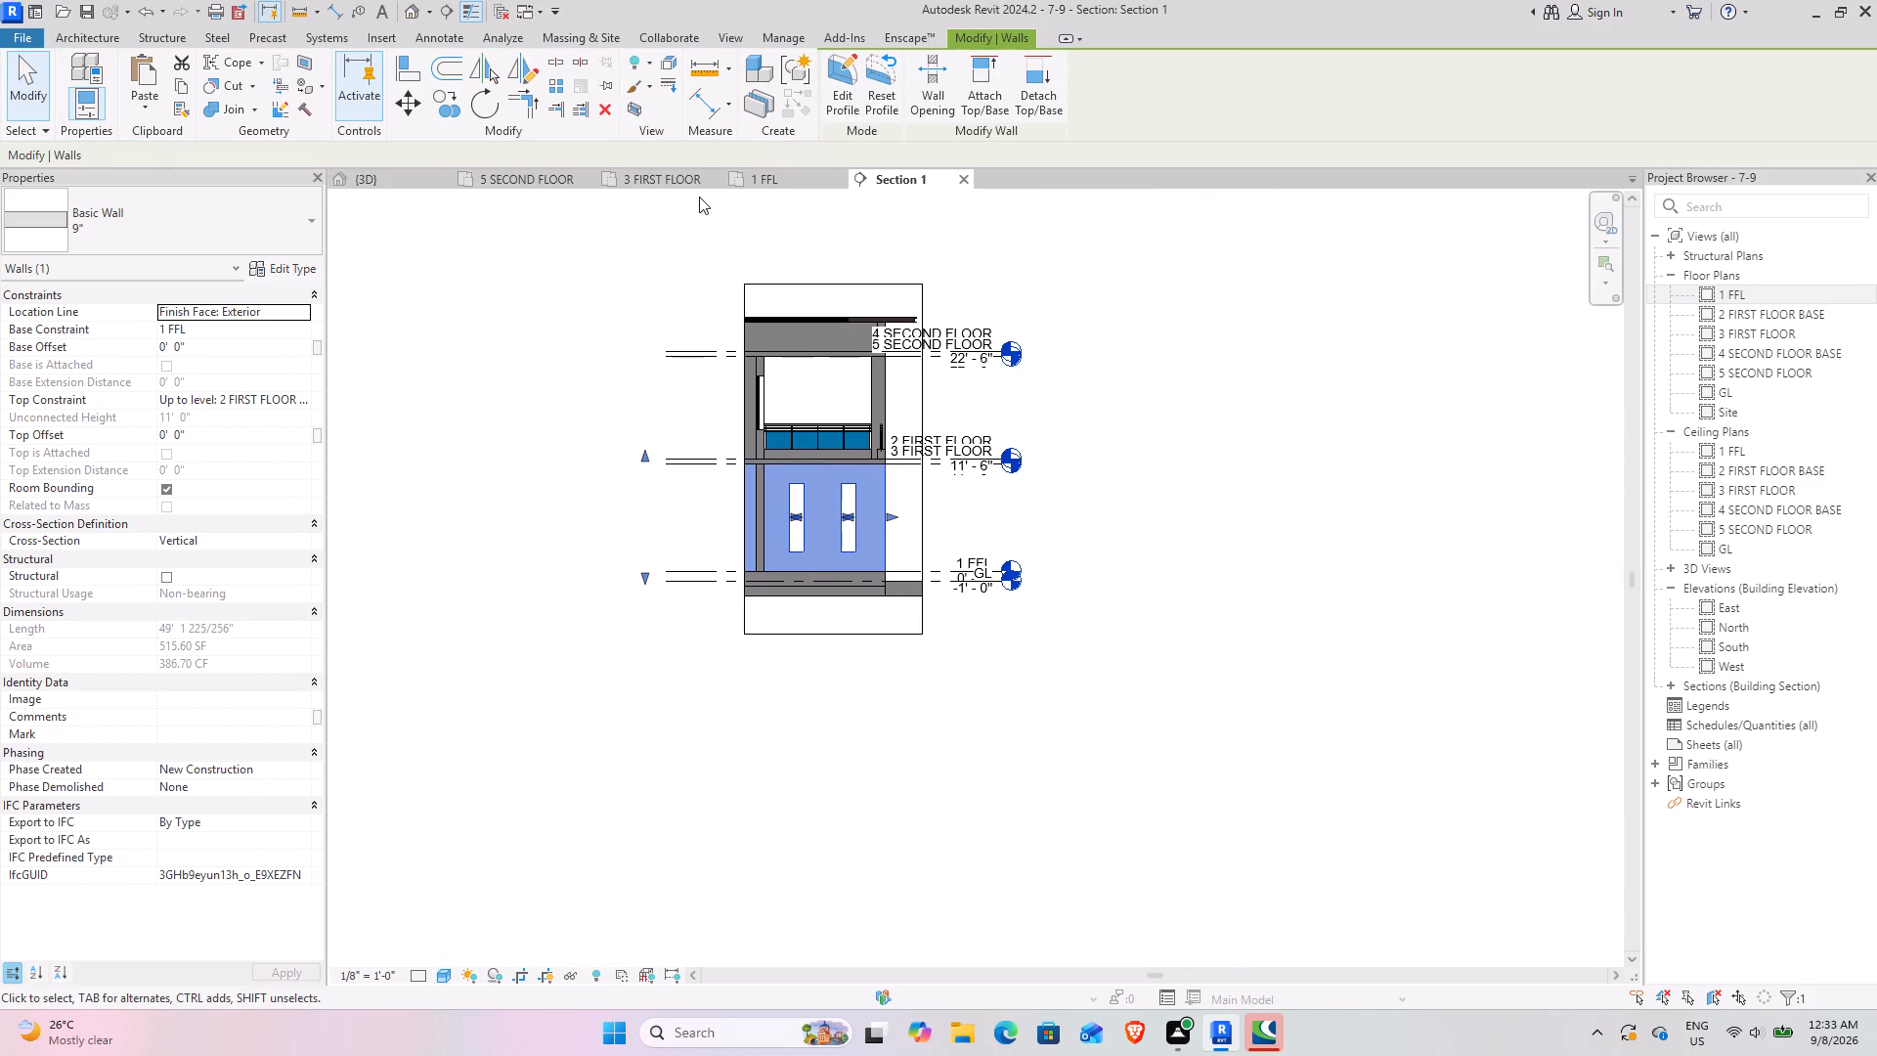
left_click(361, 185)
scroll(859, 489, "down", 4)
left_click(880, 753)
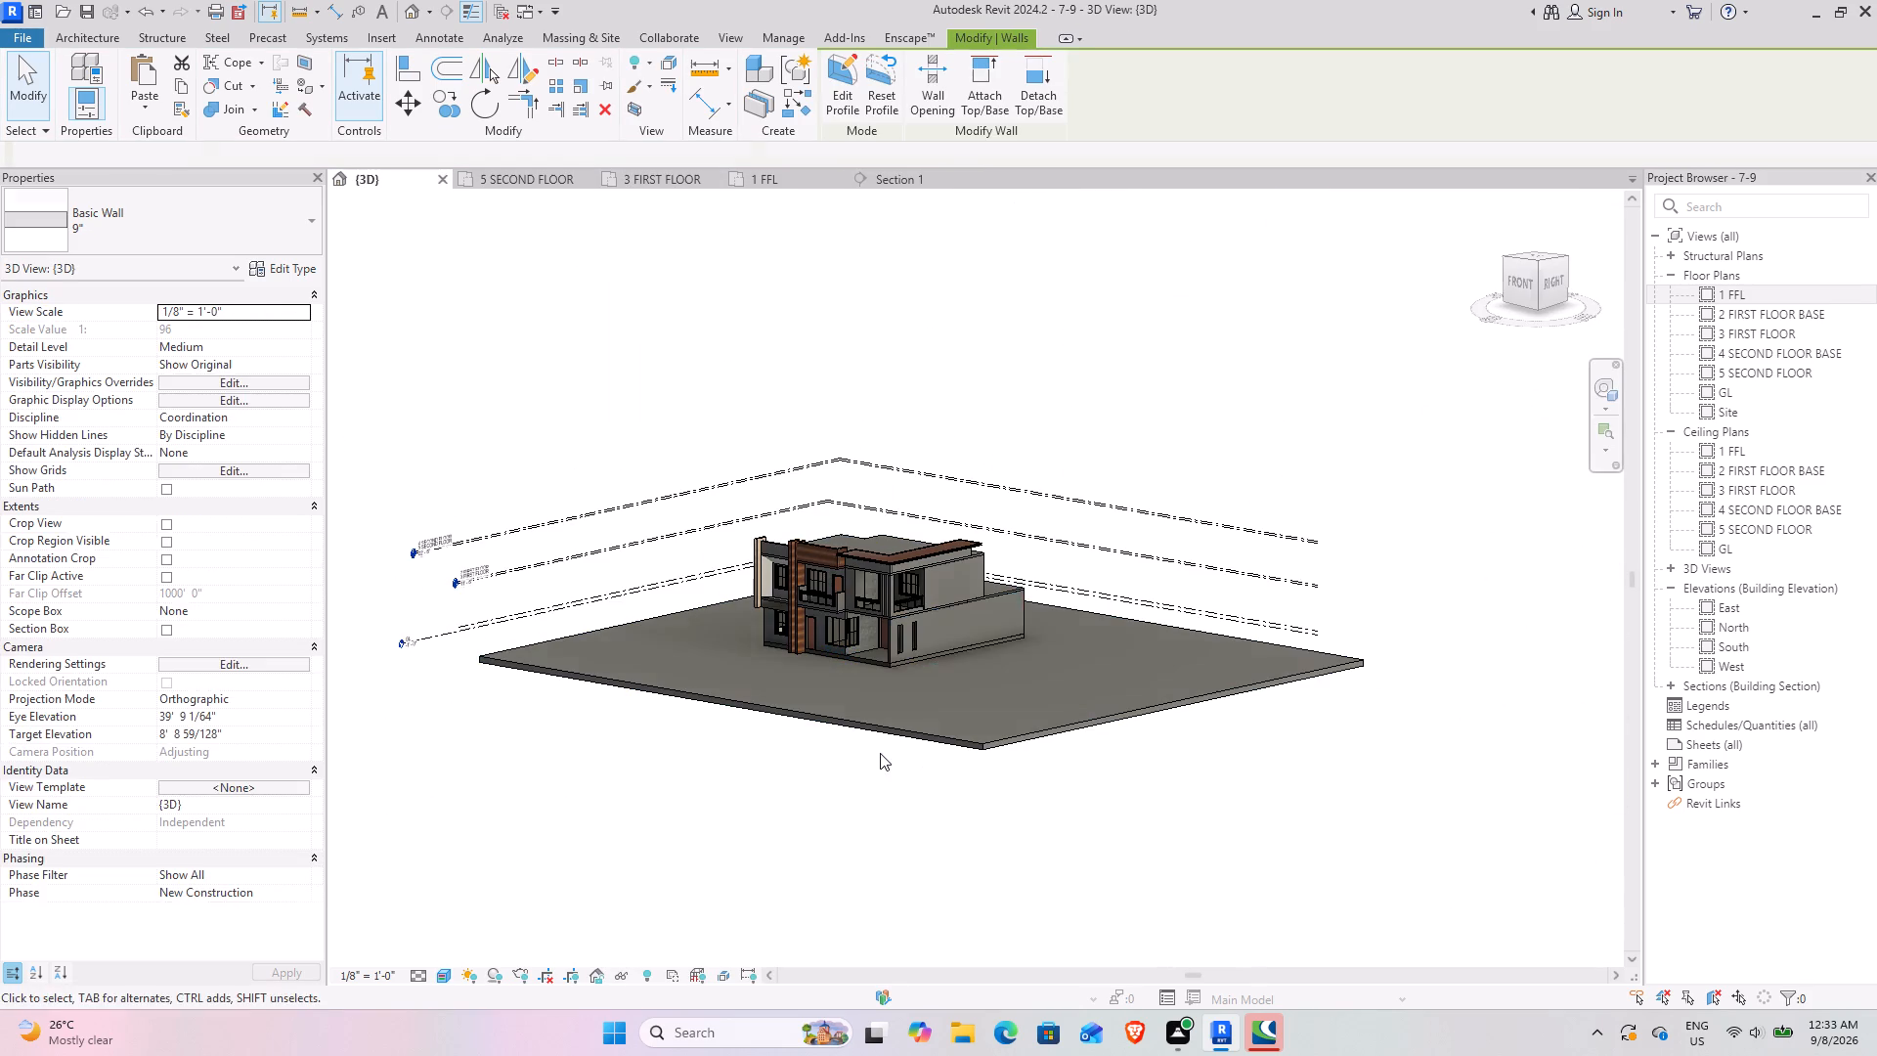
scroll(911, 573, "up", 10)
middle_click_drag(906, 782, 804, 743, "shift")
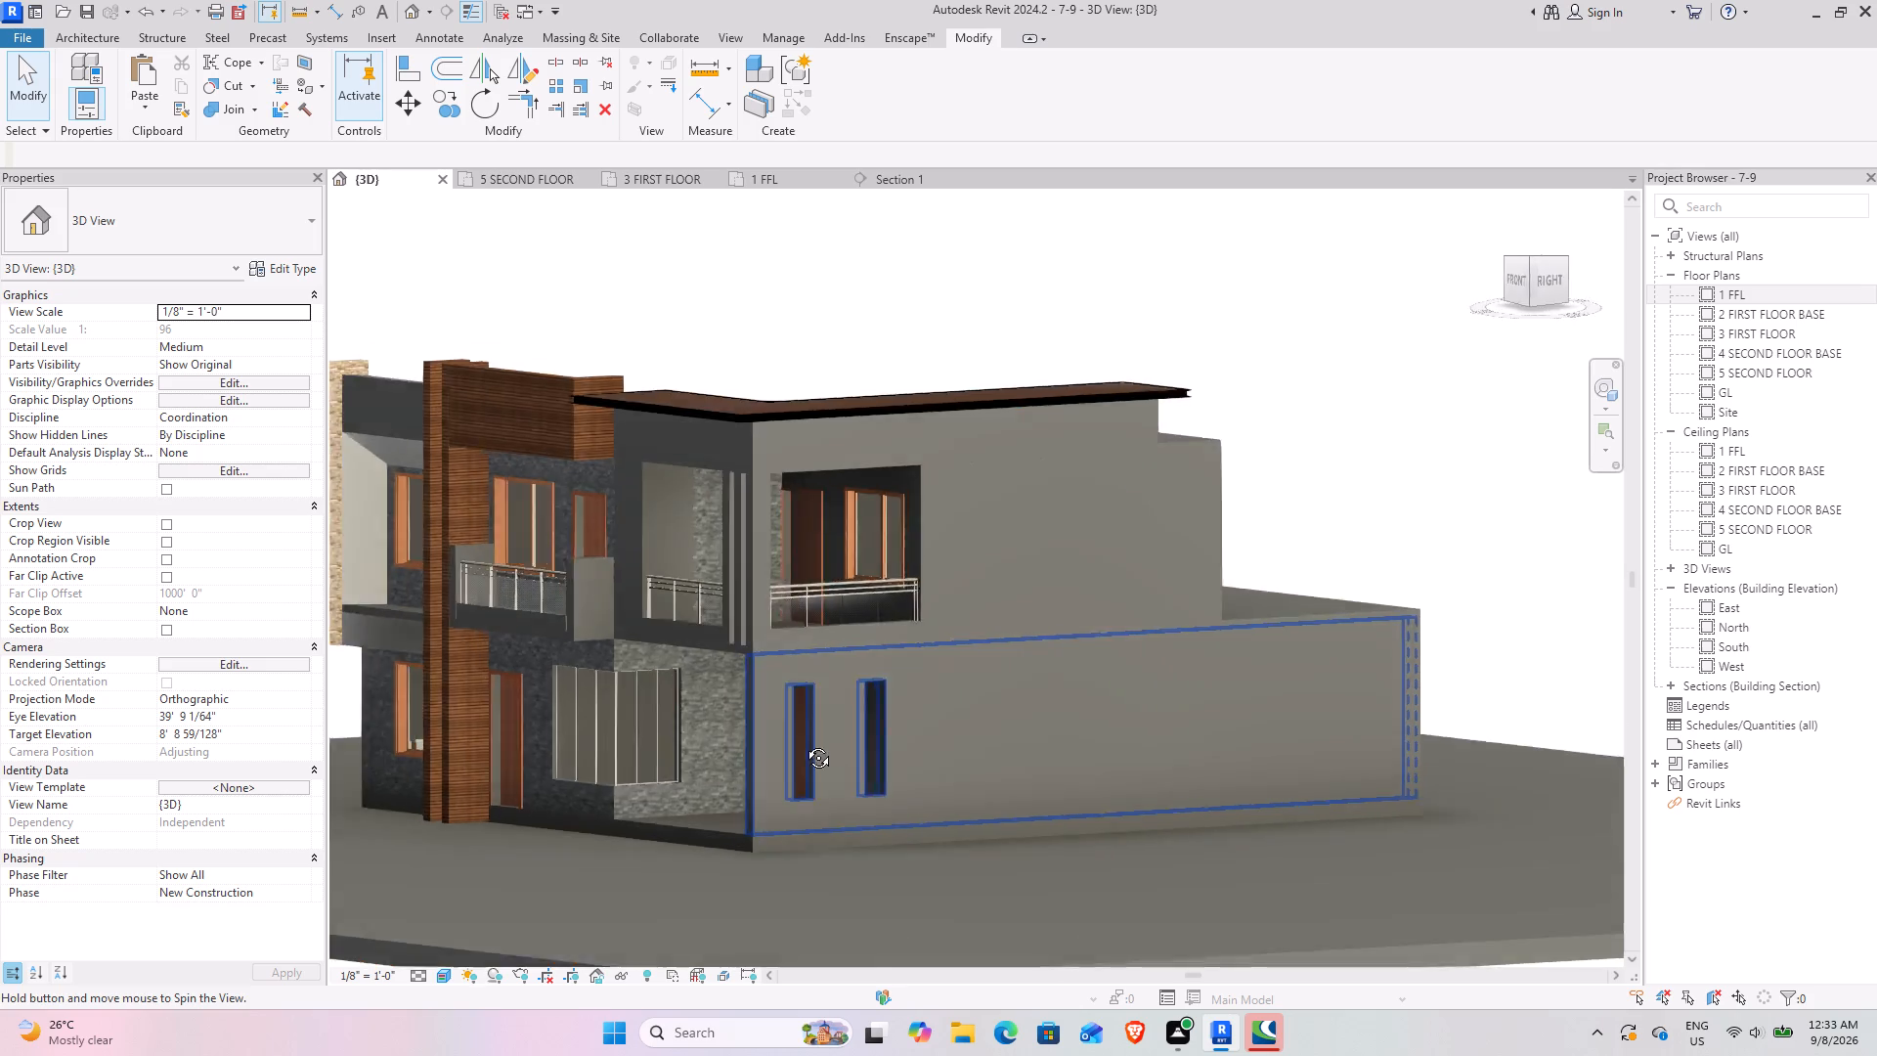
middle_click_drag(804, 743, 733, 764, "shift")
middle_click_drag(683, 824, 890, 907, "shift")
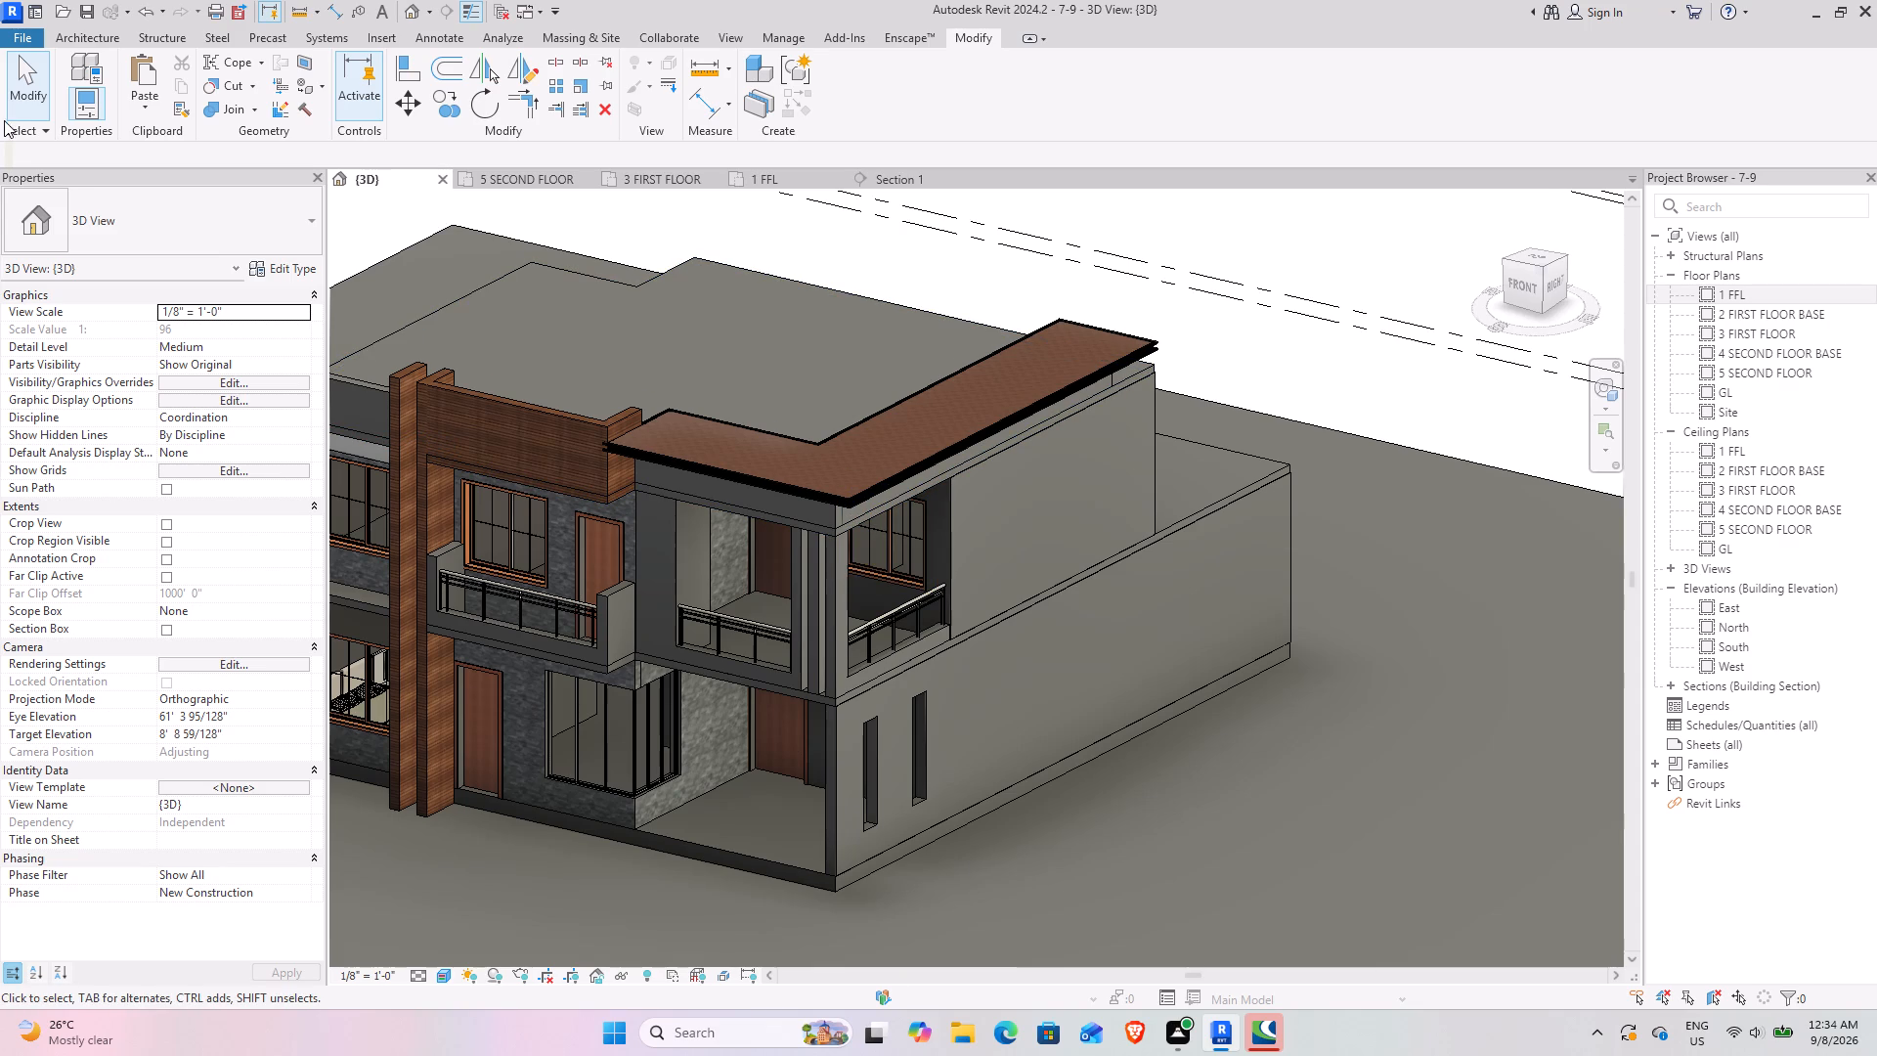
Start a wall and duplicate the 4.5" basic wall type under the name 1".
left_click(93, 37)
left_click(68, 66)
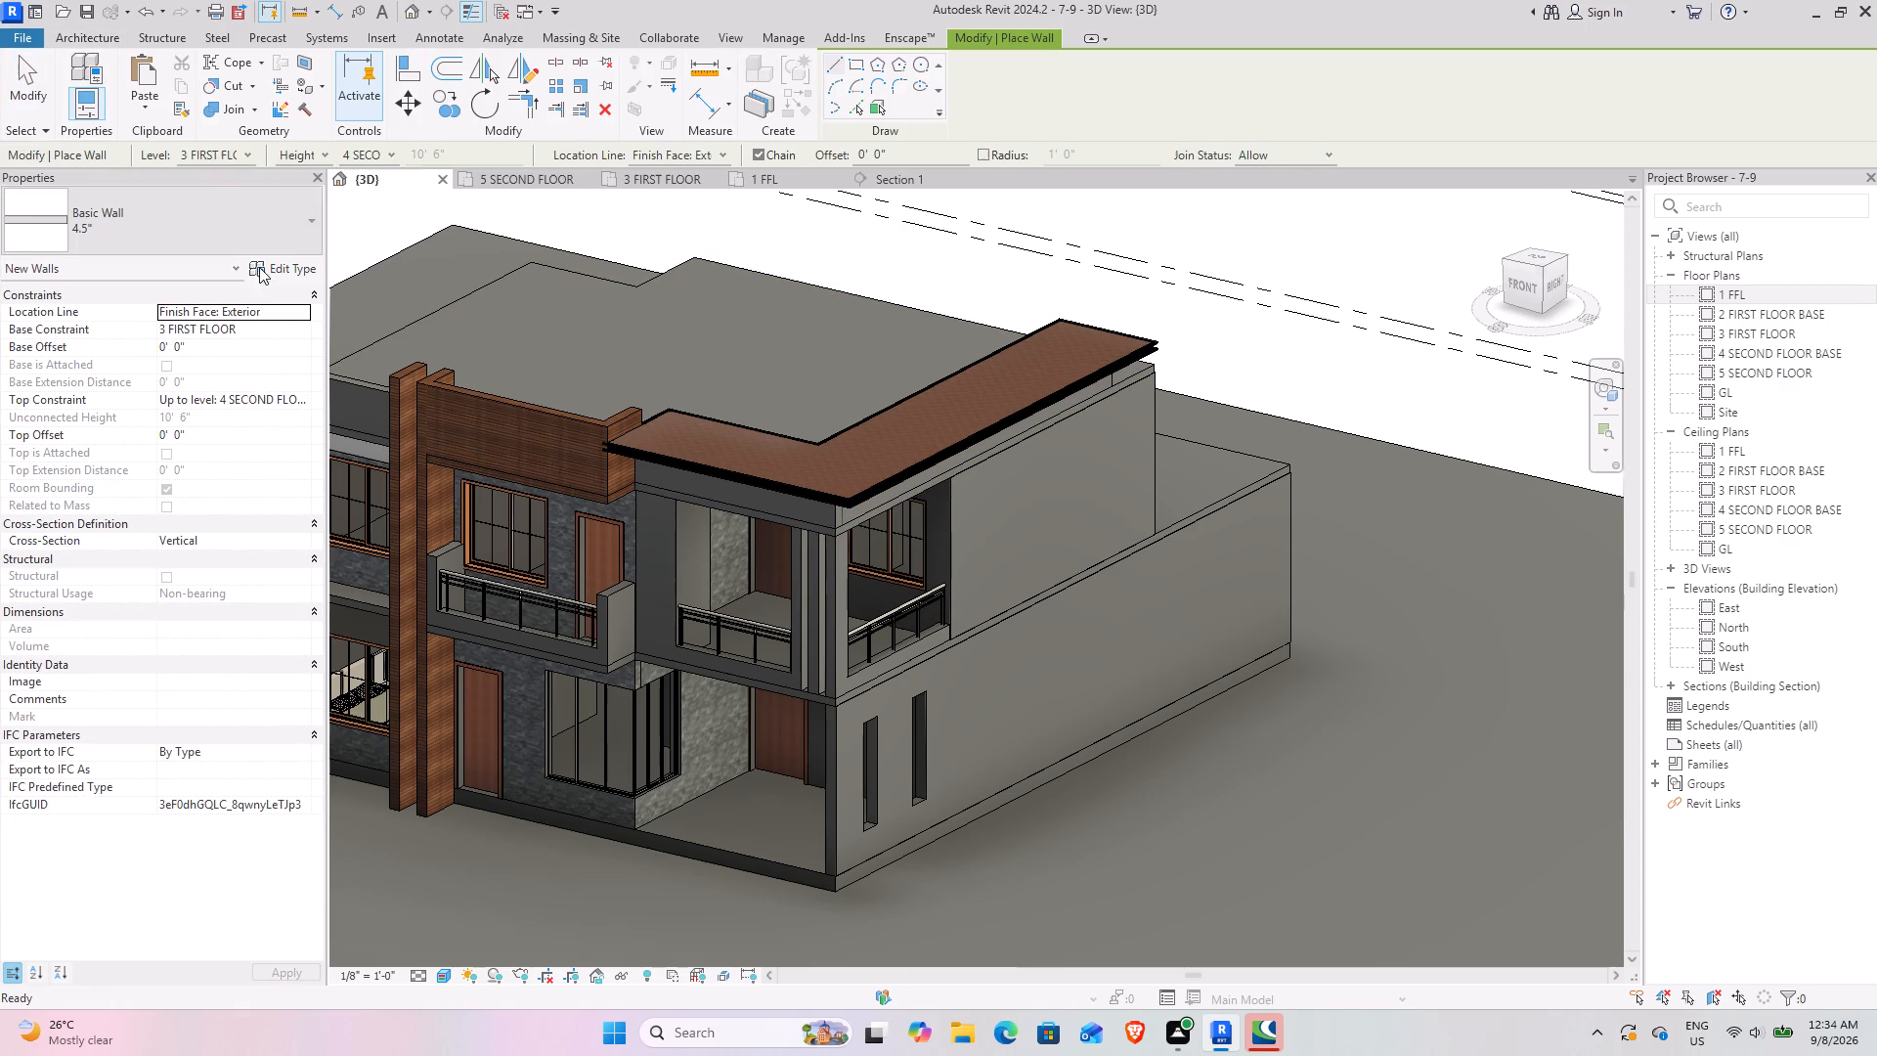
left_click(268, 268)
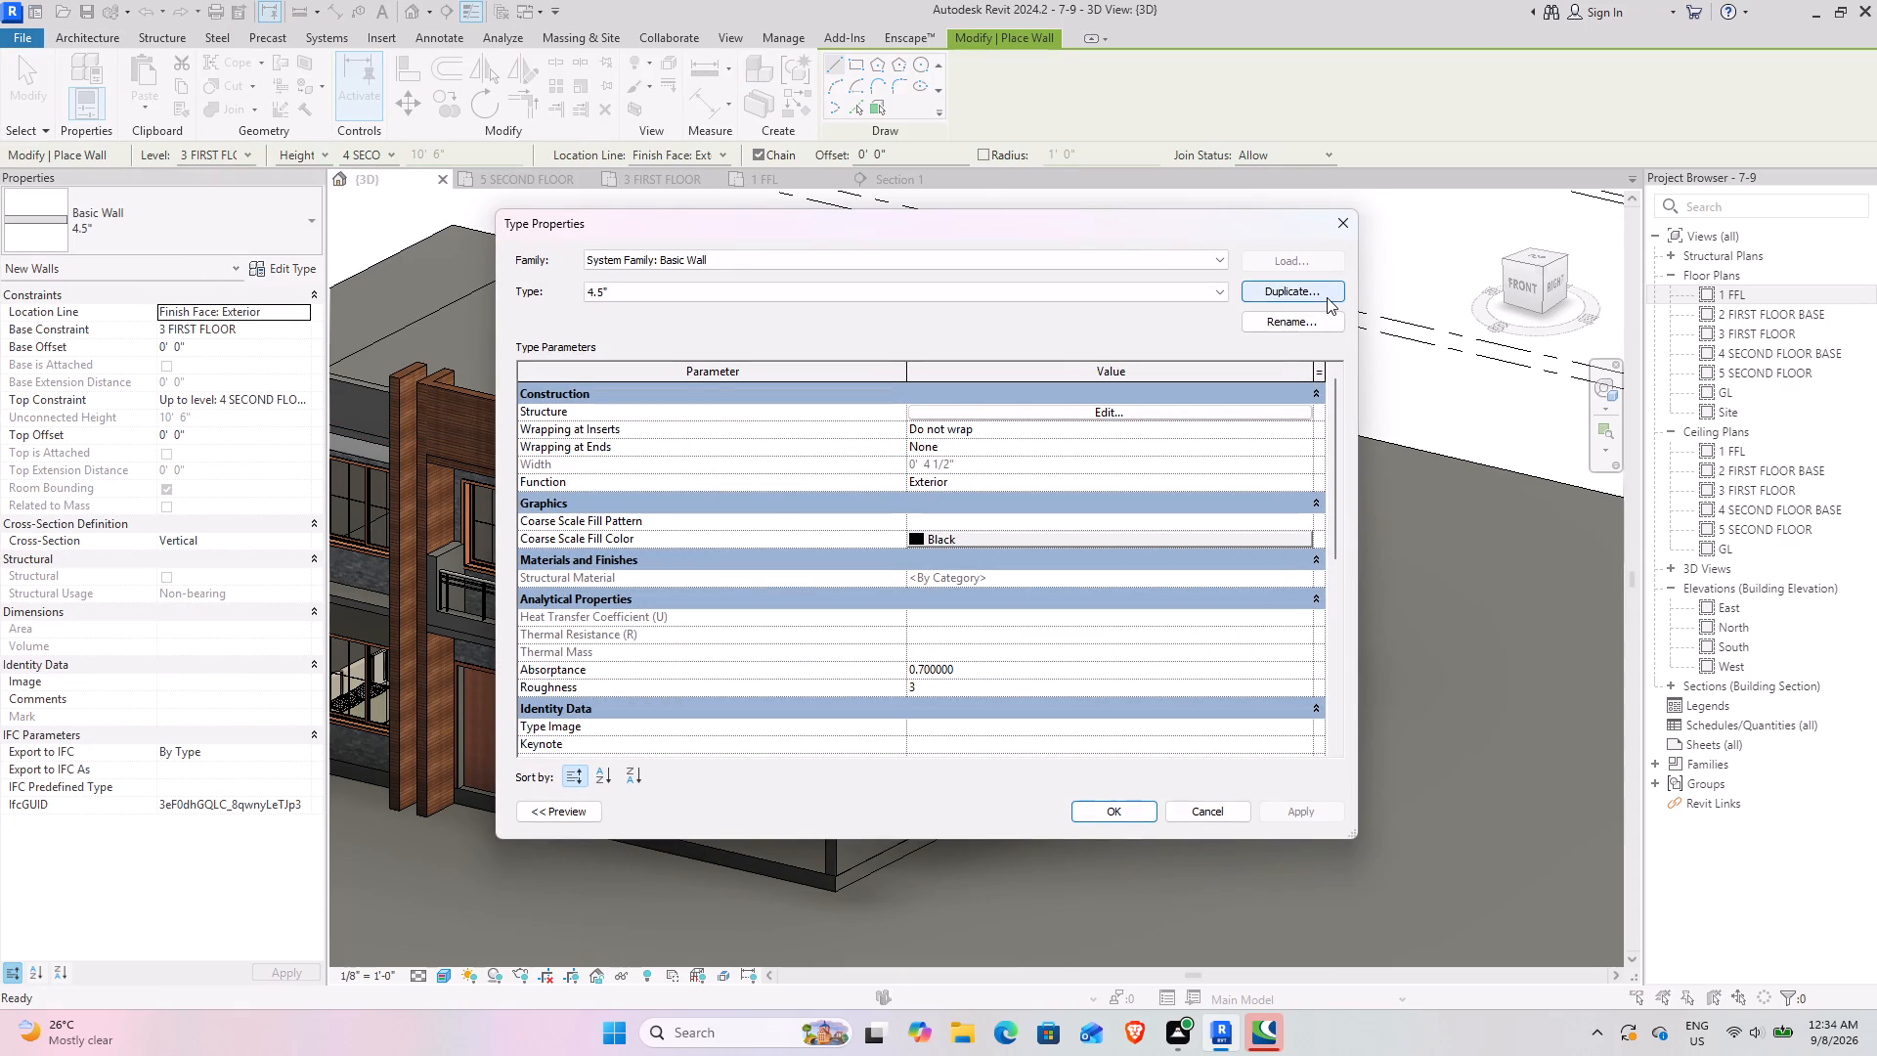
left_click(1327, 297)
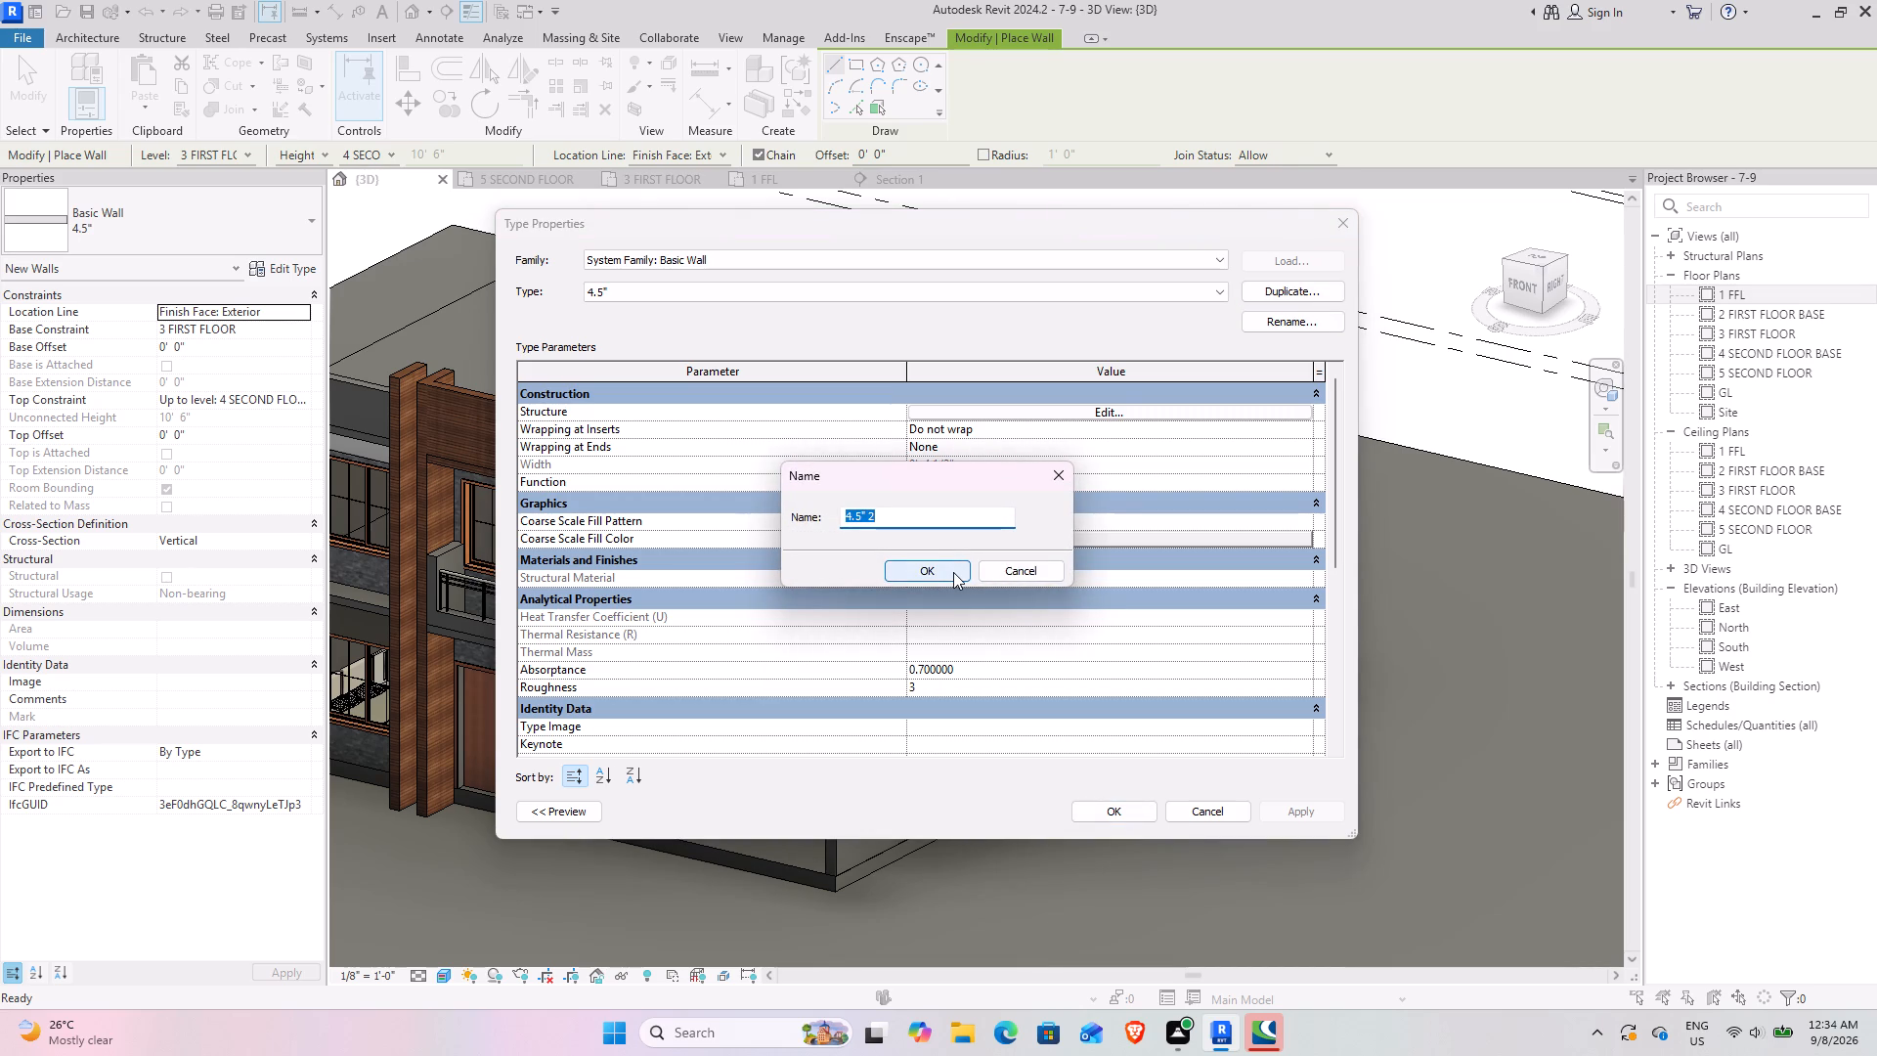
key("1")
key("shift+quotedbl")
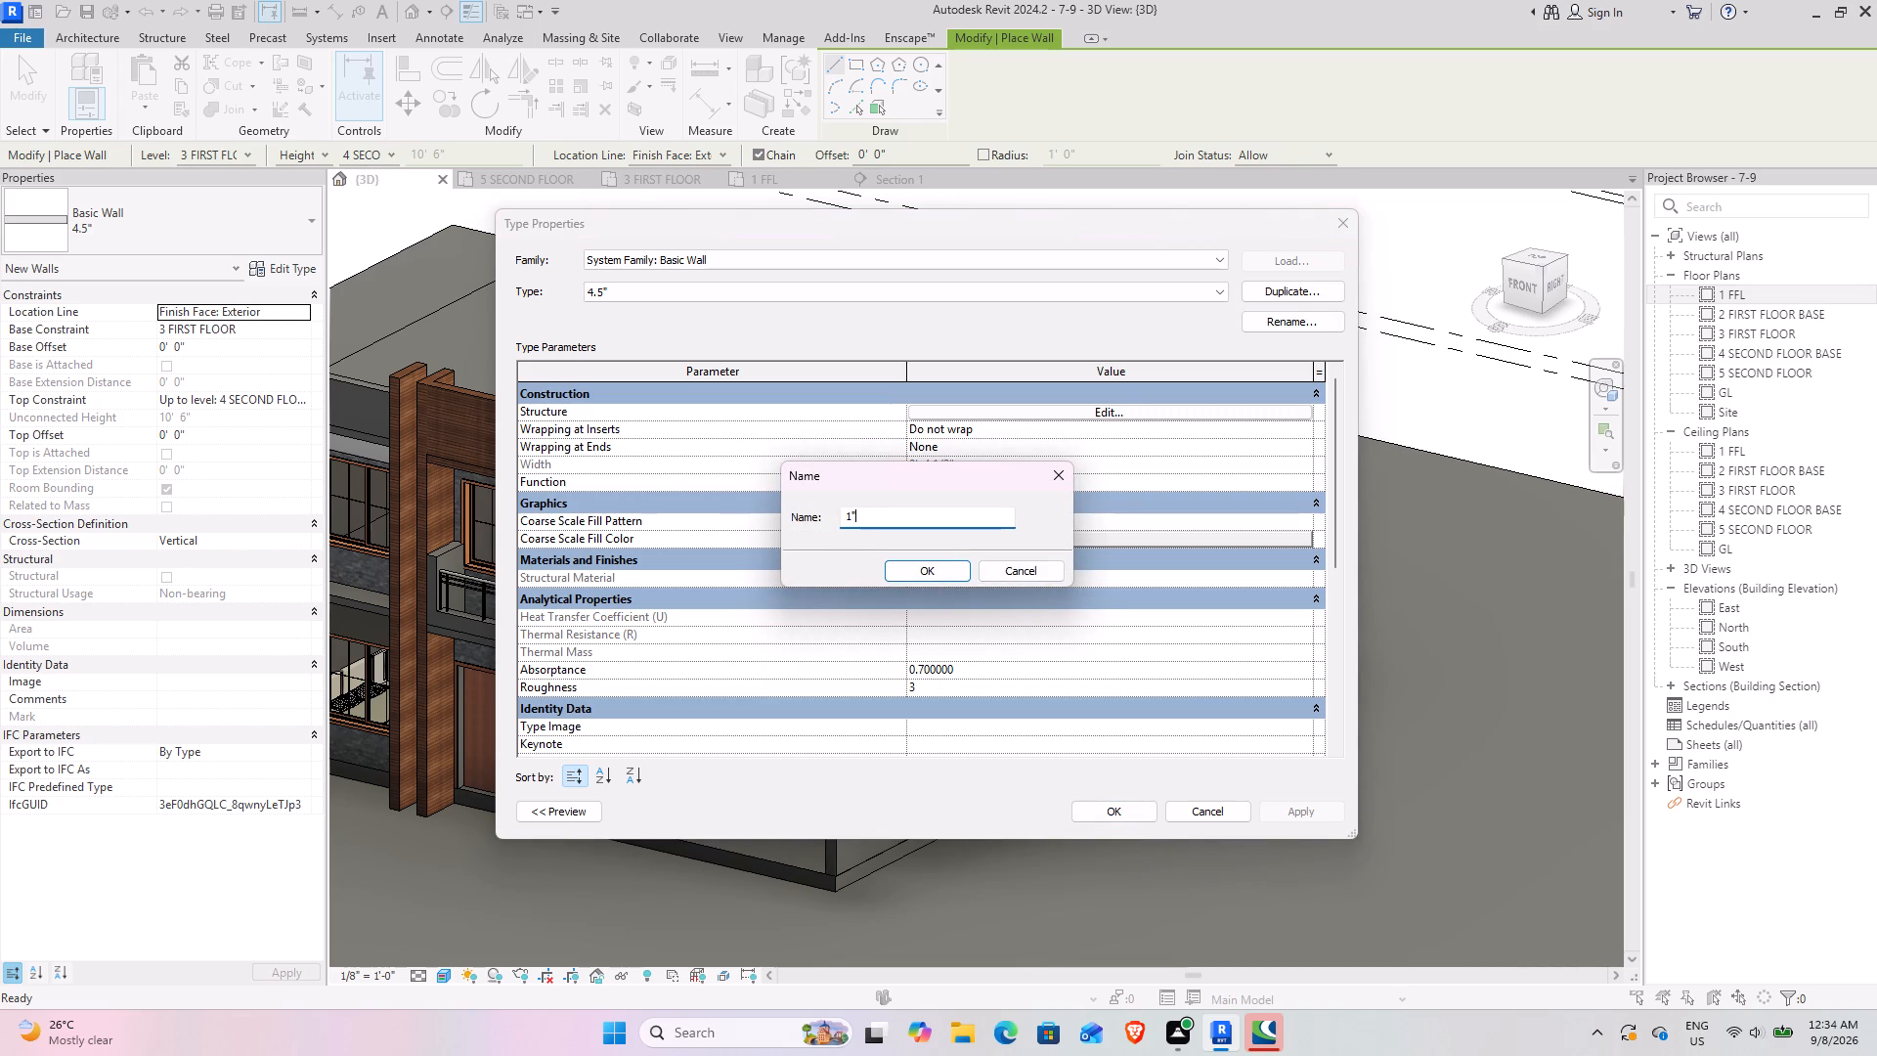
key("Return")
Set the new wall type's structure layer thickness to 1" and apply the type changes.
left_click(973, 411)
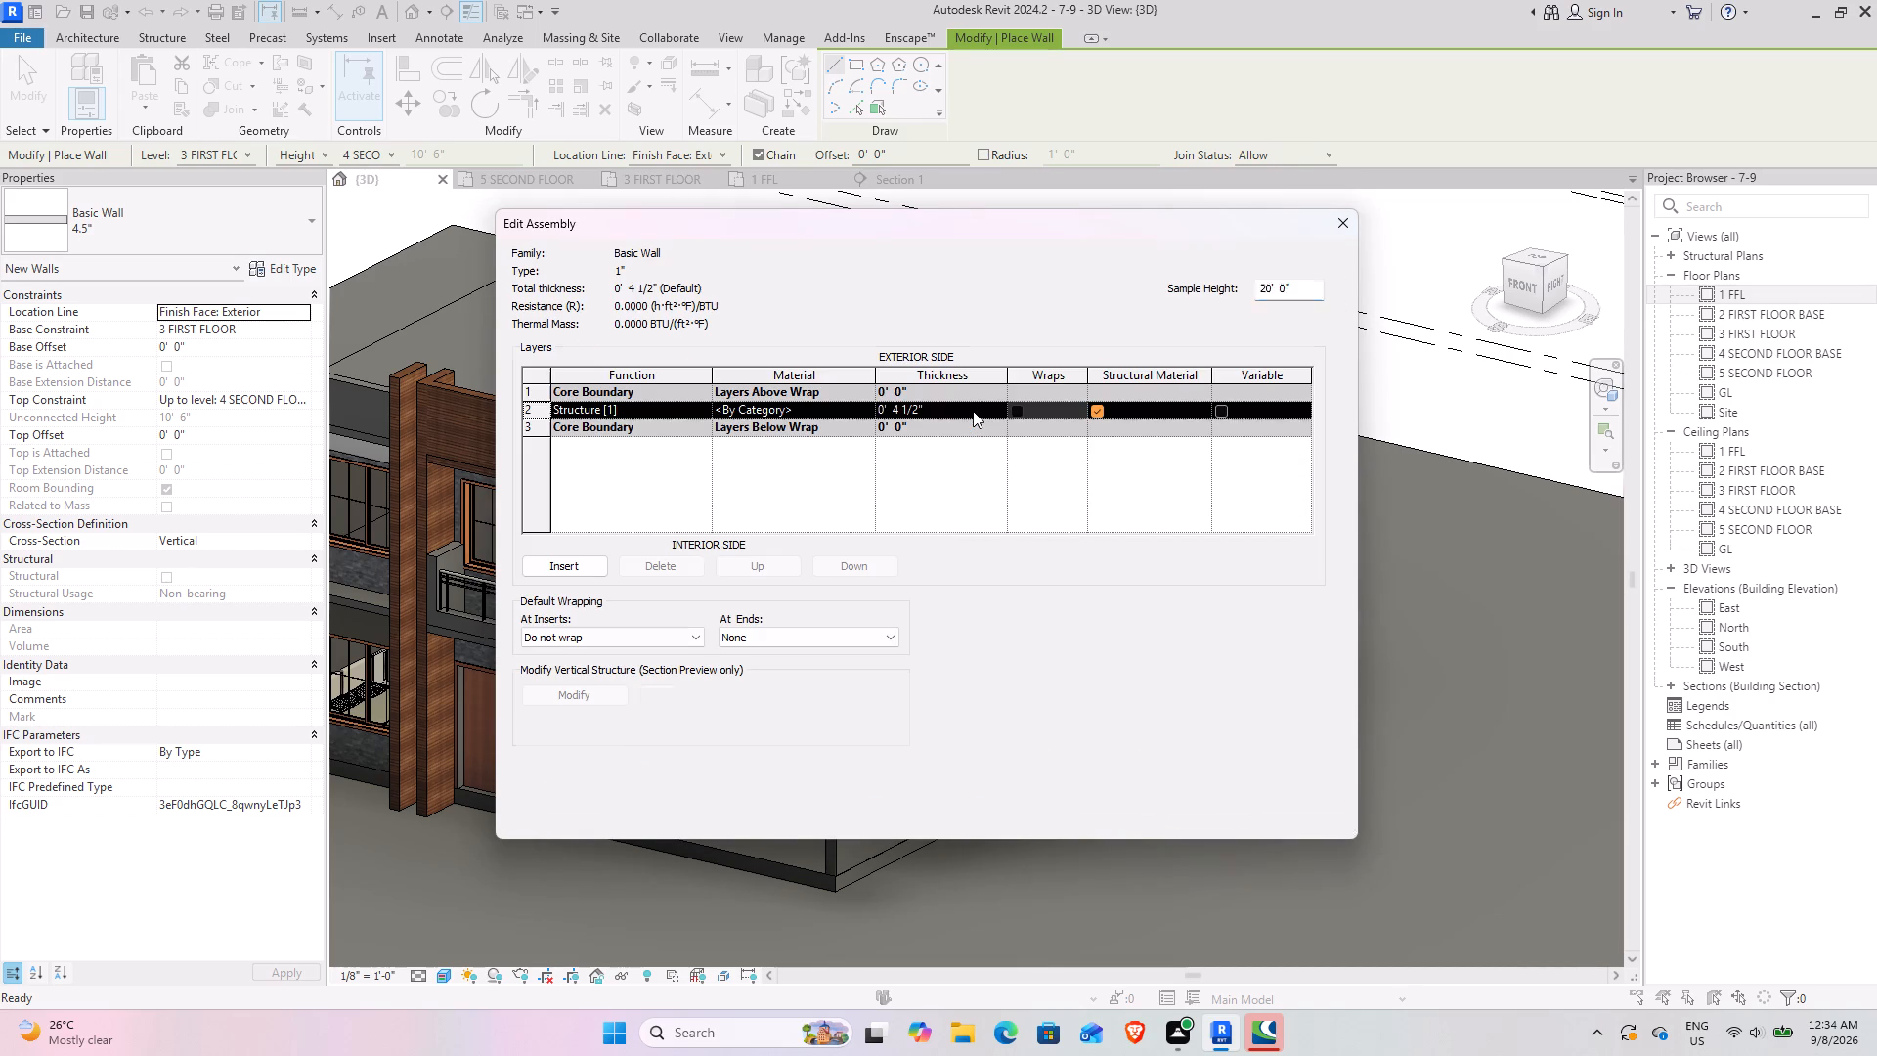
left_click(973, 411)
type("1\"")
key("Return")
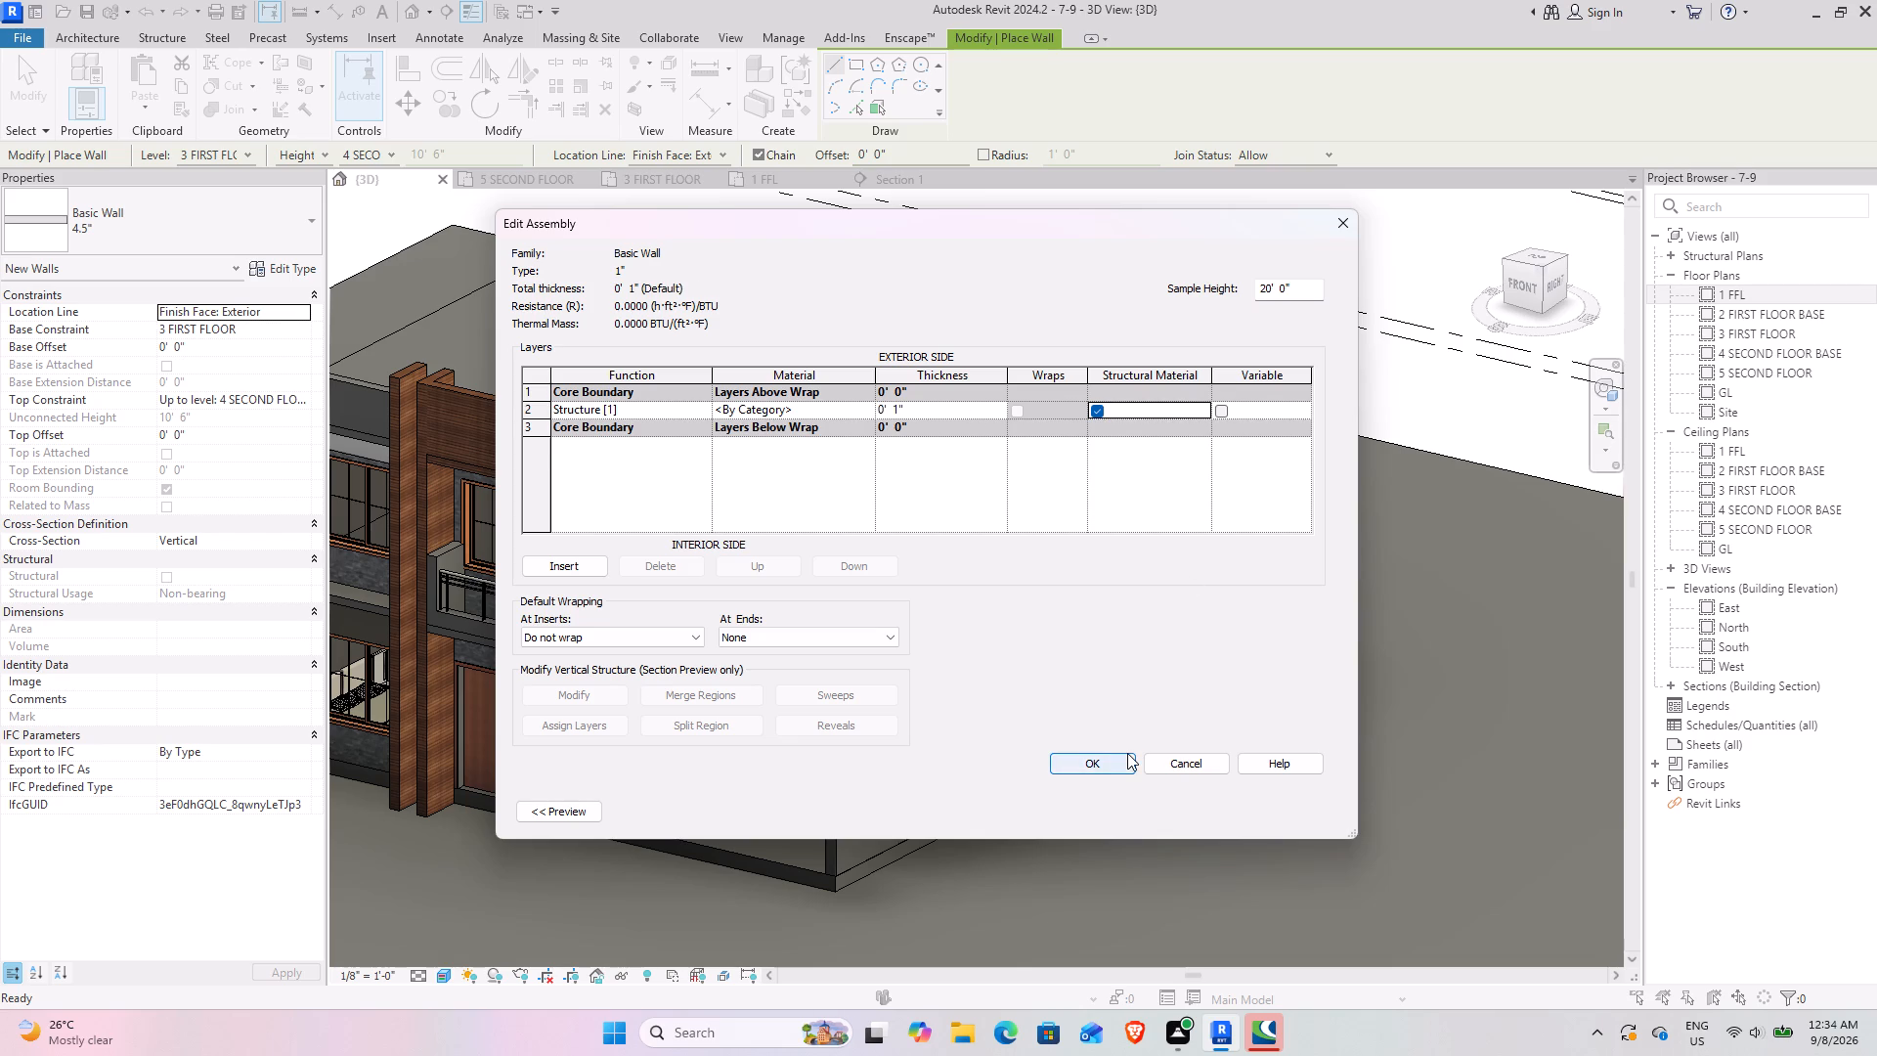
left_click(1127, 753)
left_click(1300, 798)
left_click(1302, 815)
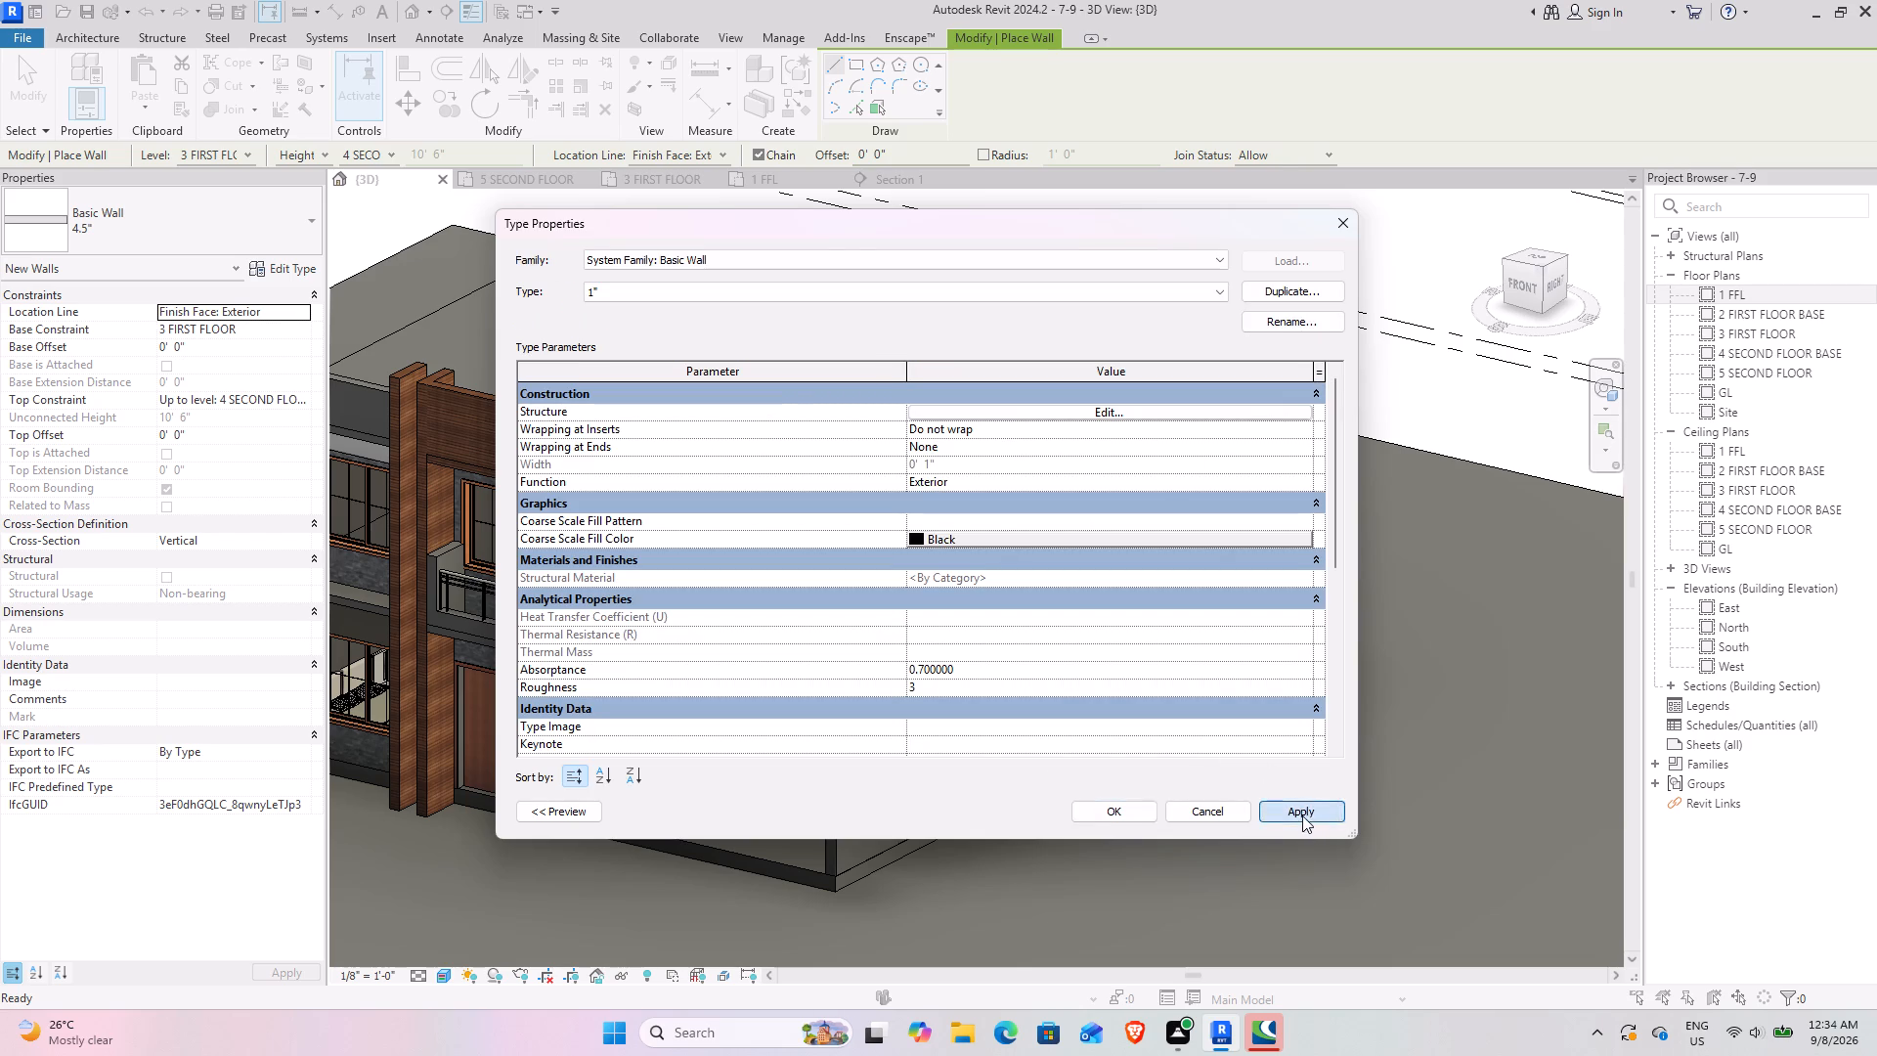
left_click(1135, 803)
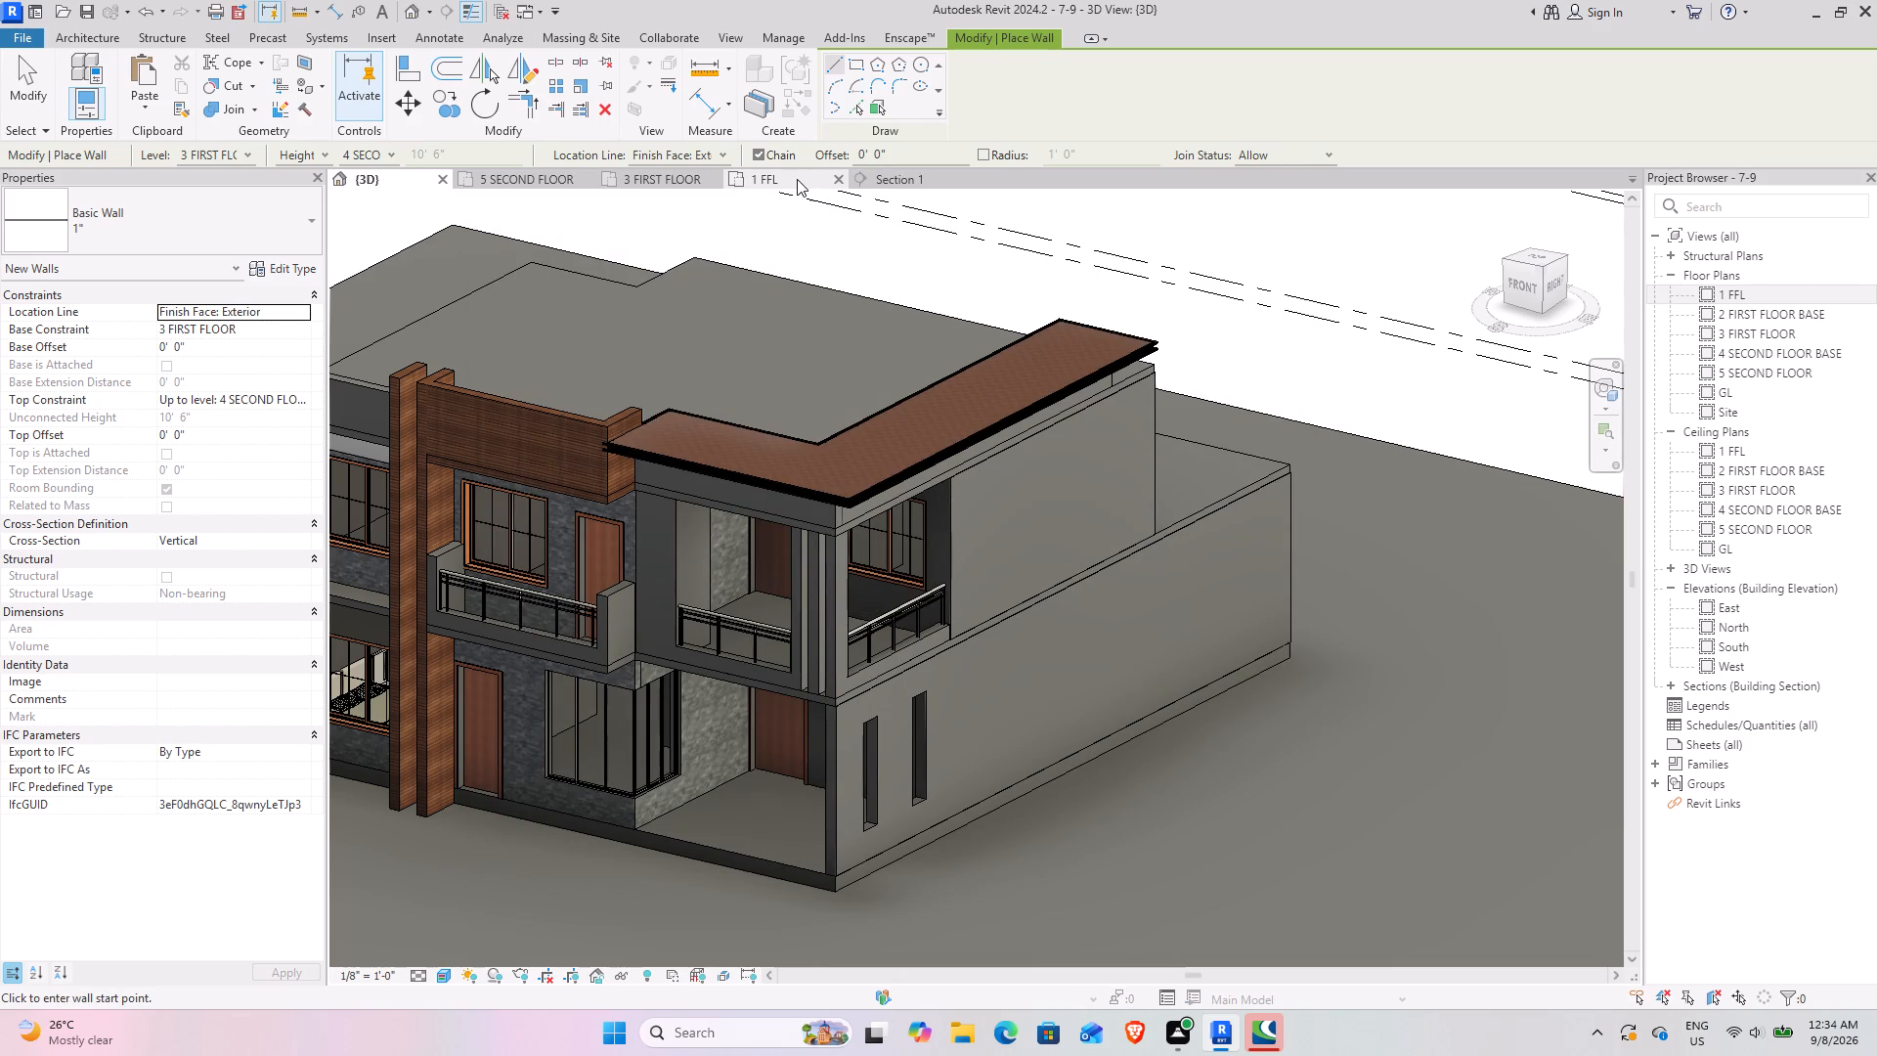
In the 1 FFL plan, set the new wall's top constraint to Unconnected with a height of 8'.
left_click(797, 179)
scroll(938, 566, "up", 9)
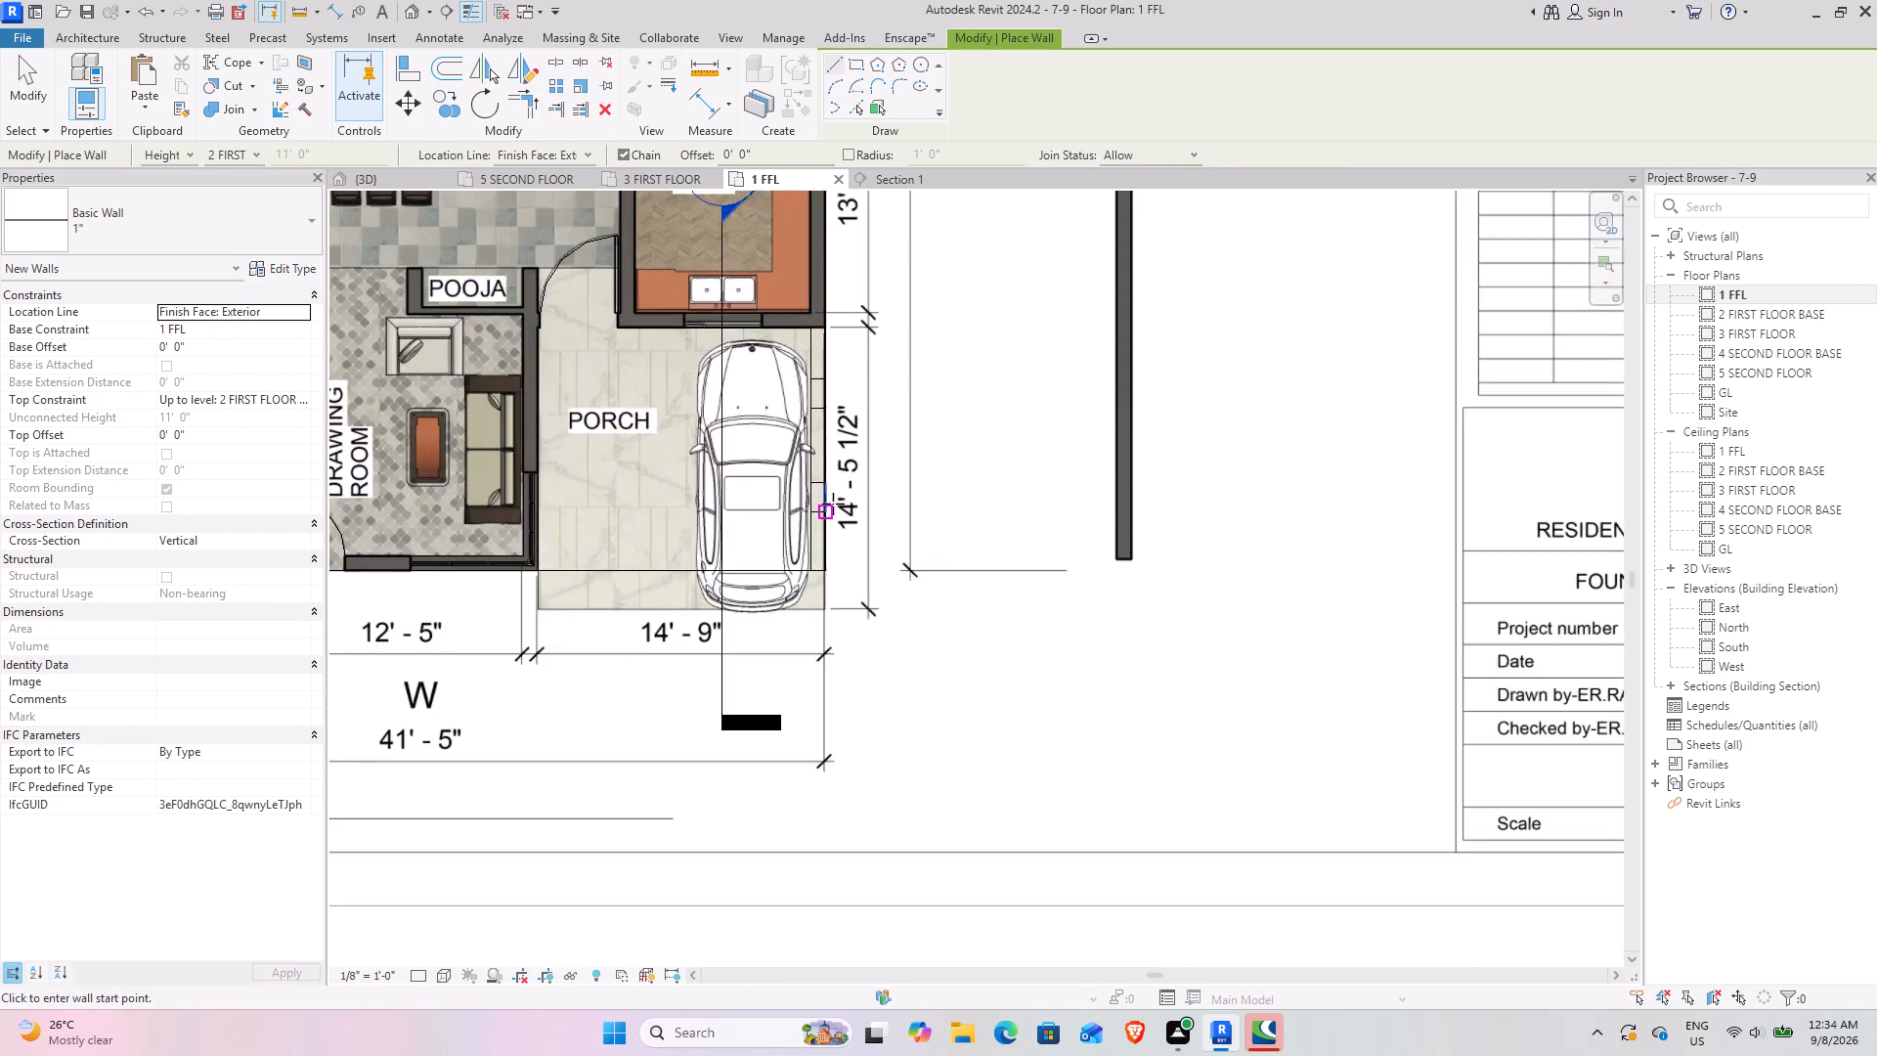
scroll(833, 504, "up", 3)
middle_click_drag(813, 340, 824, 527)
scroll(812, 687, "up", 7)
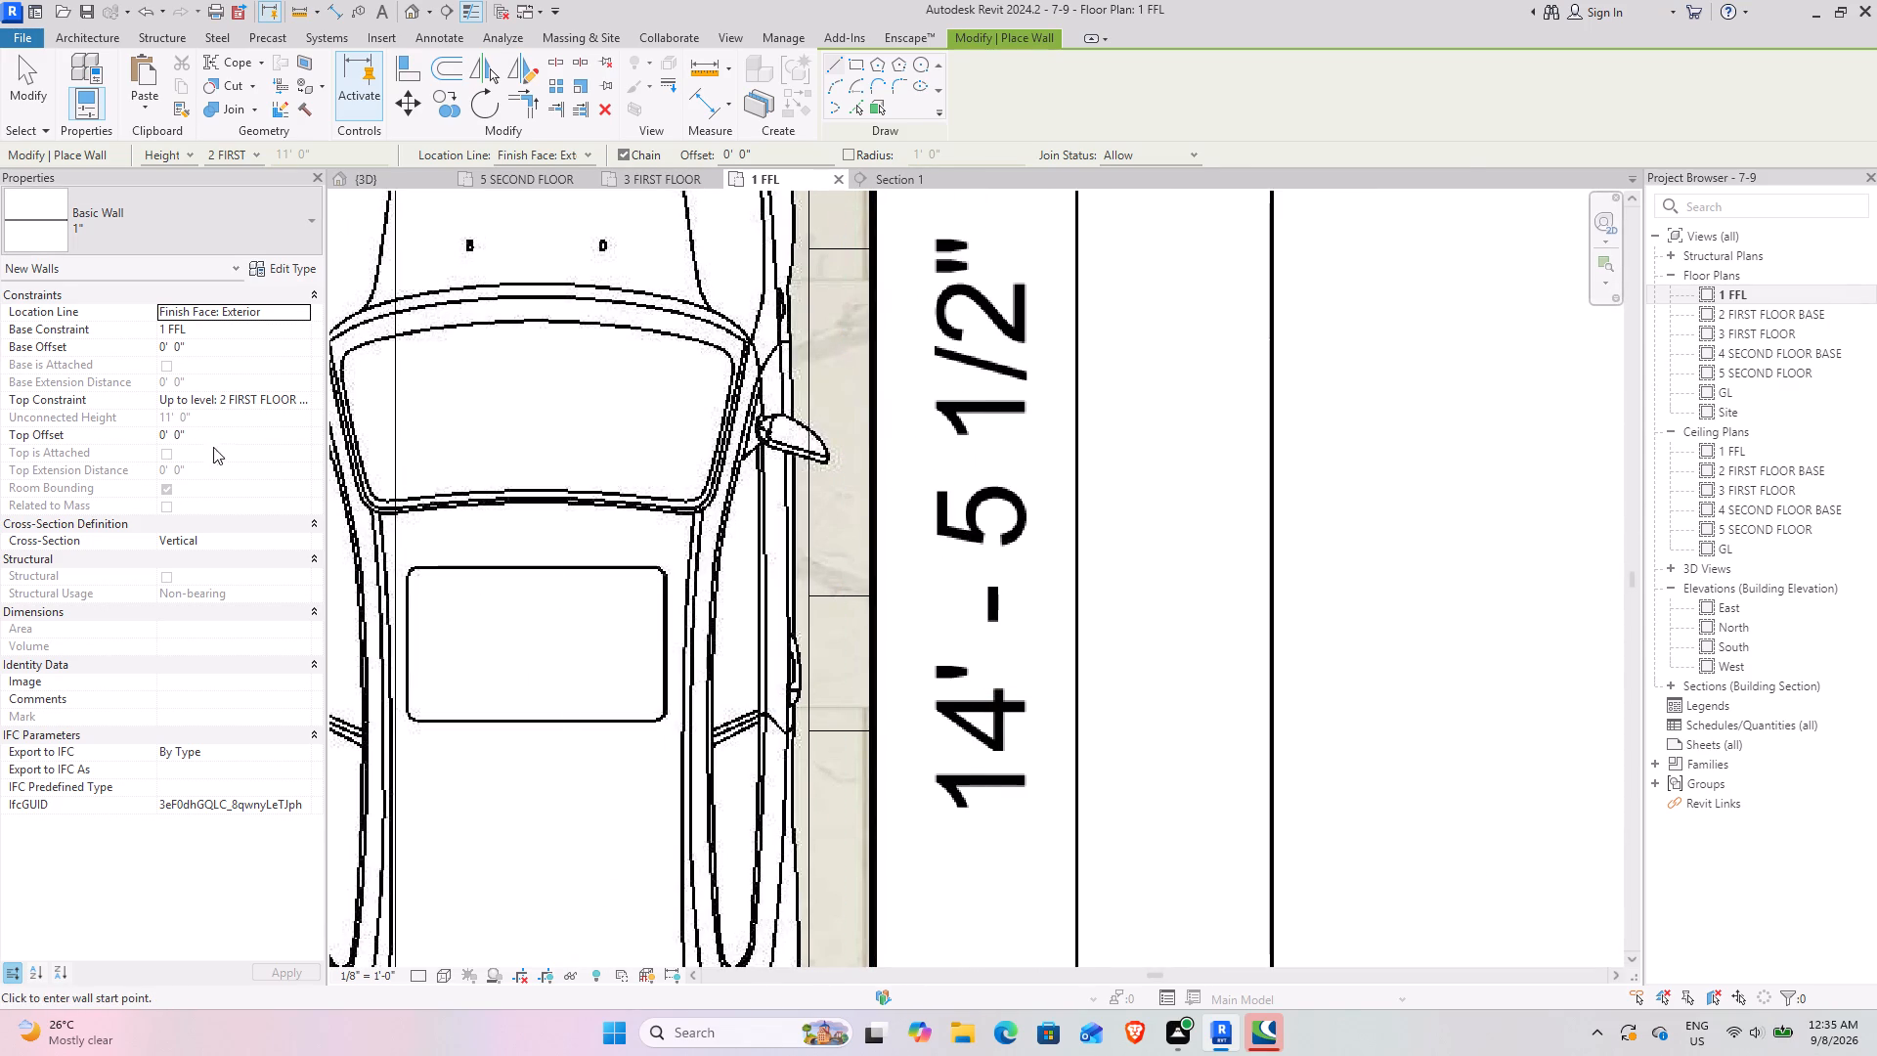
left_click(299, 394)
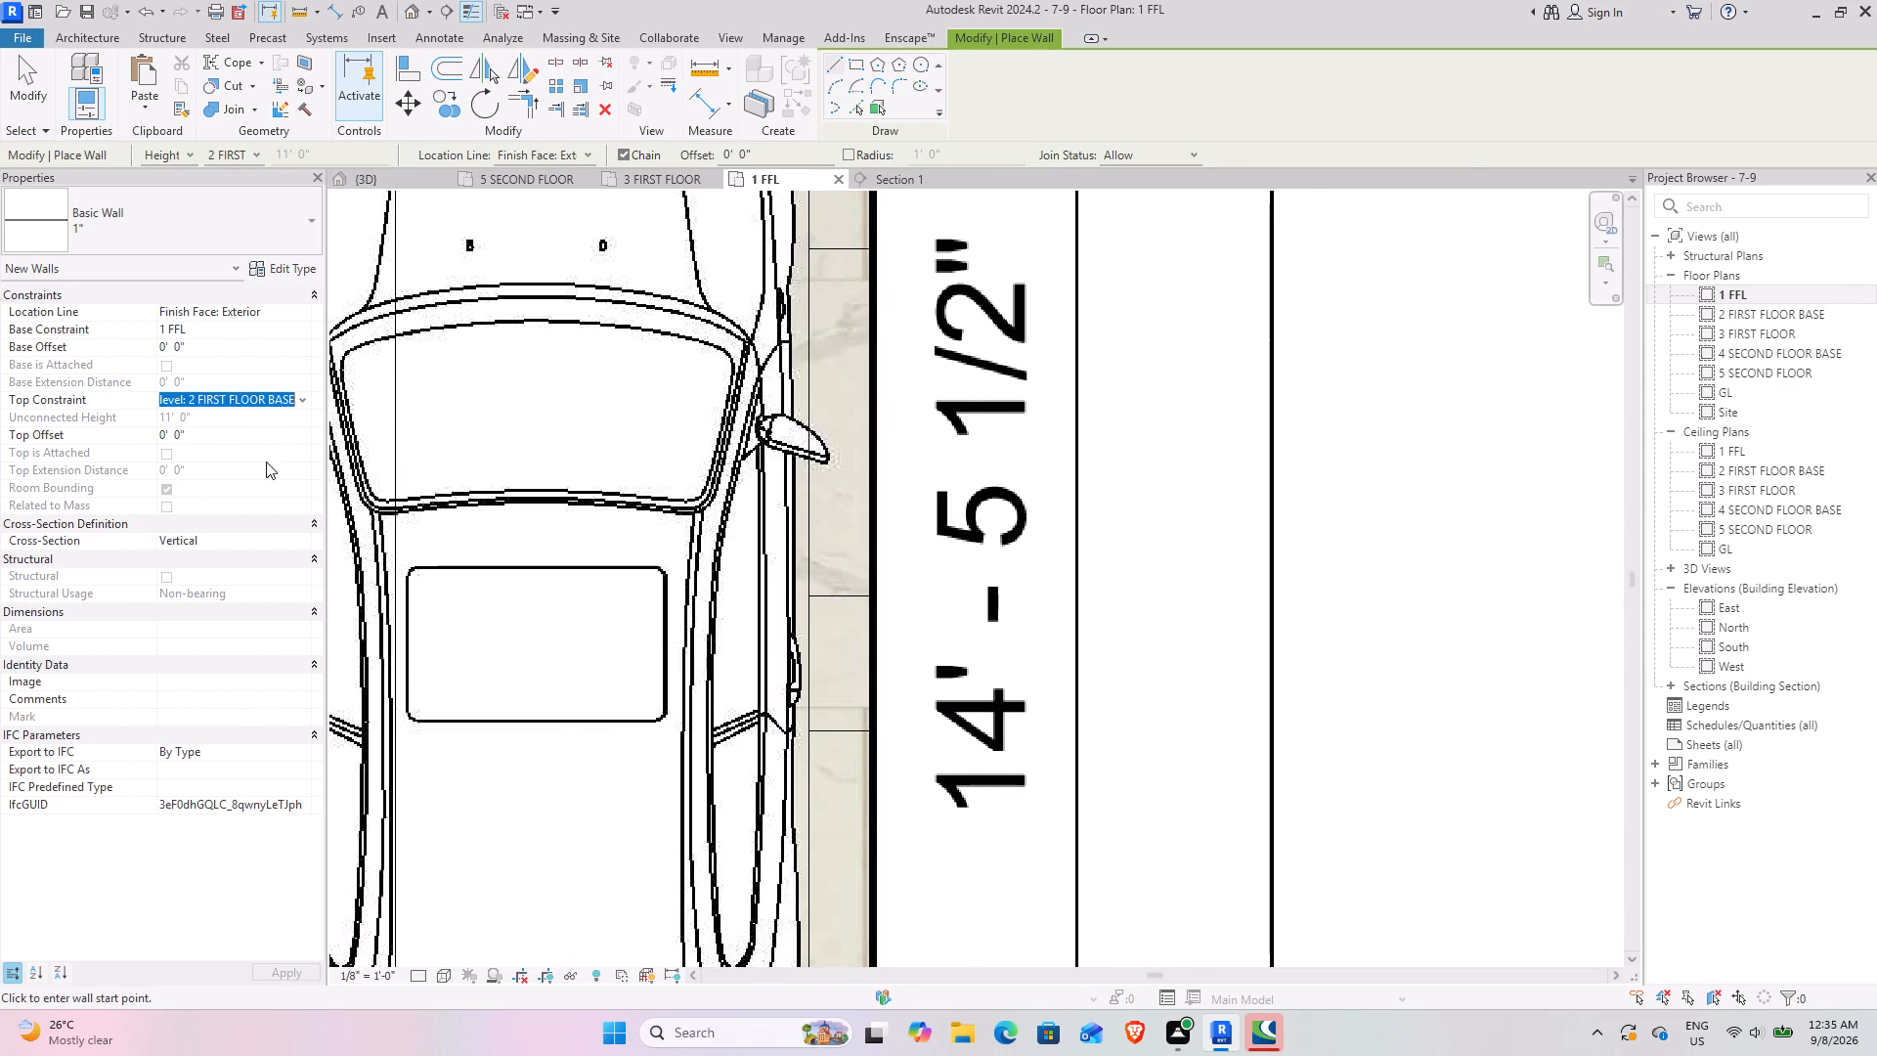
scroll(215, 418, "up", 3)
left_click(215, 418)
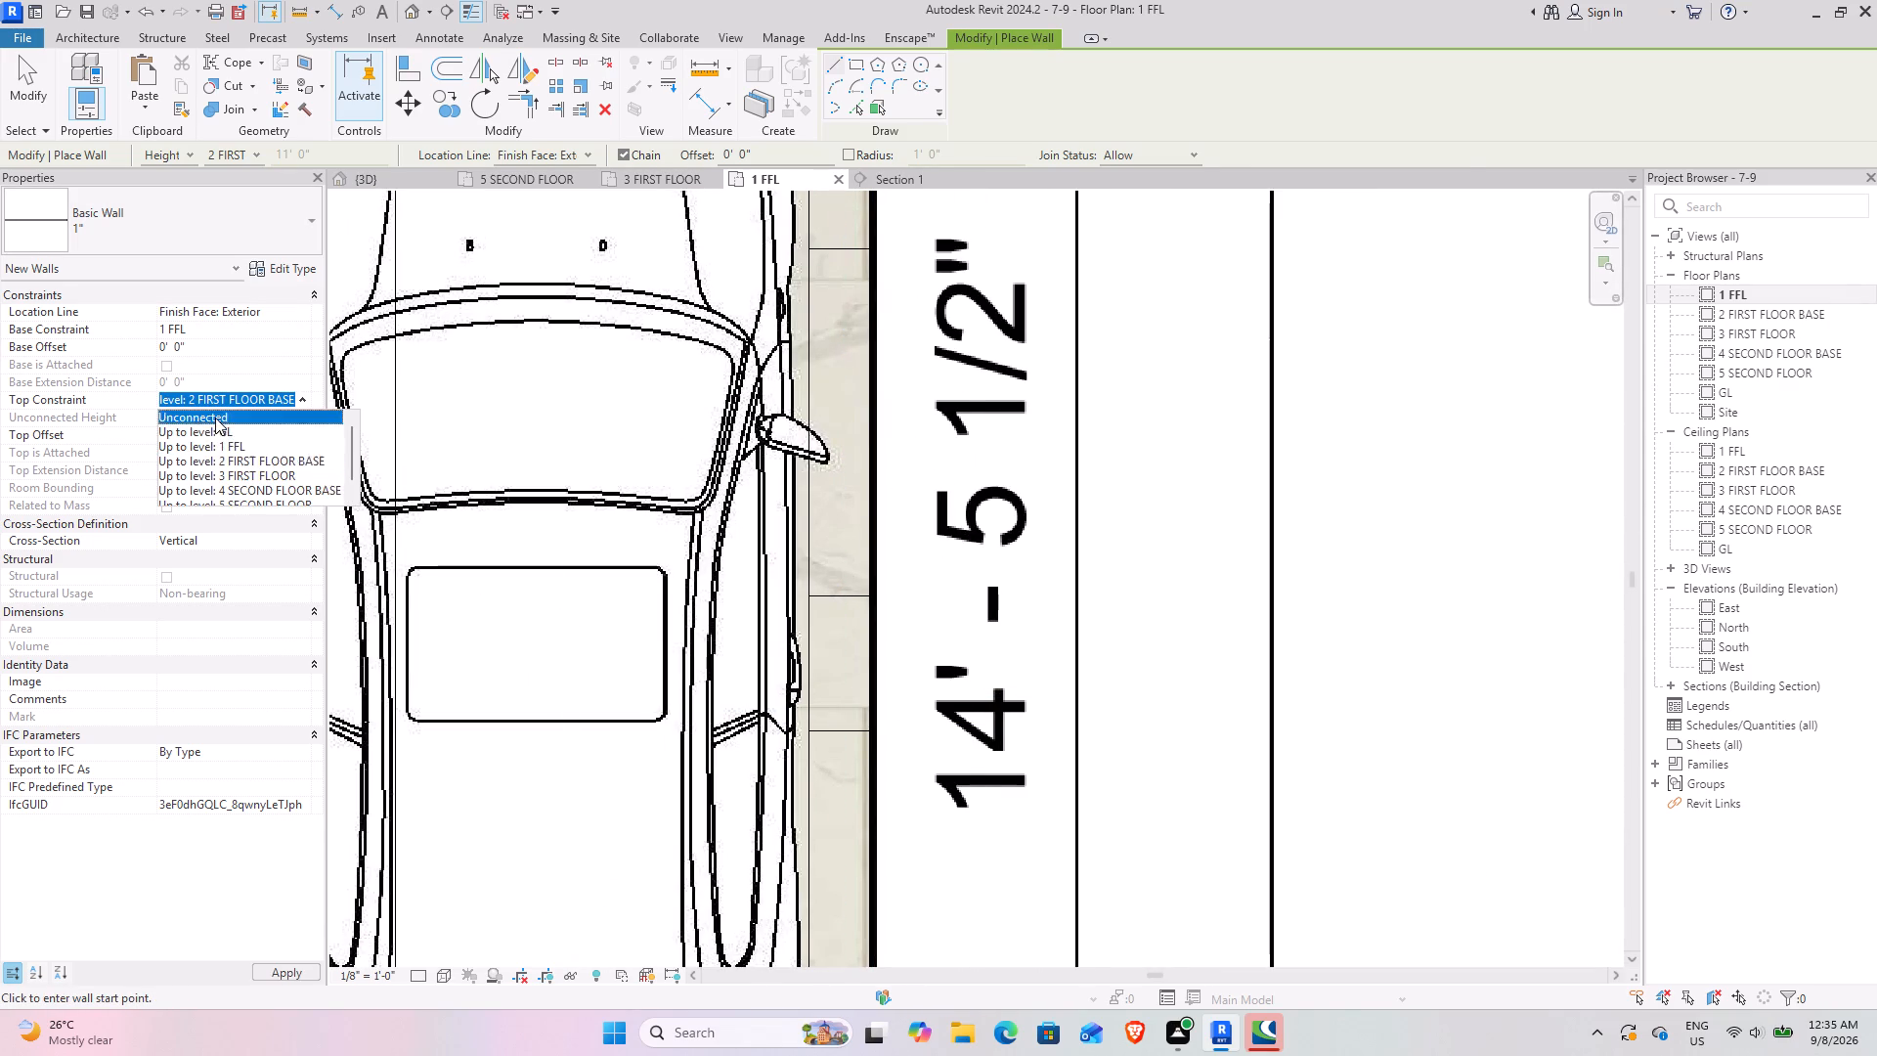
left_click(215, 418)
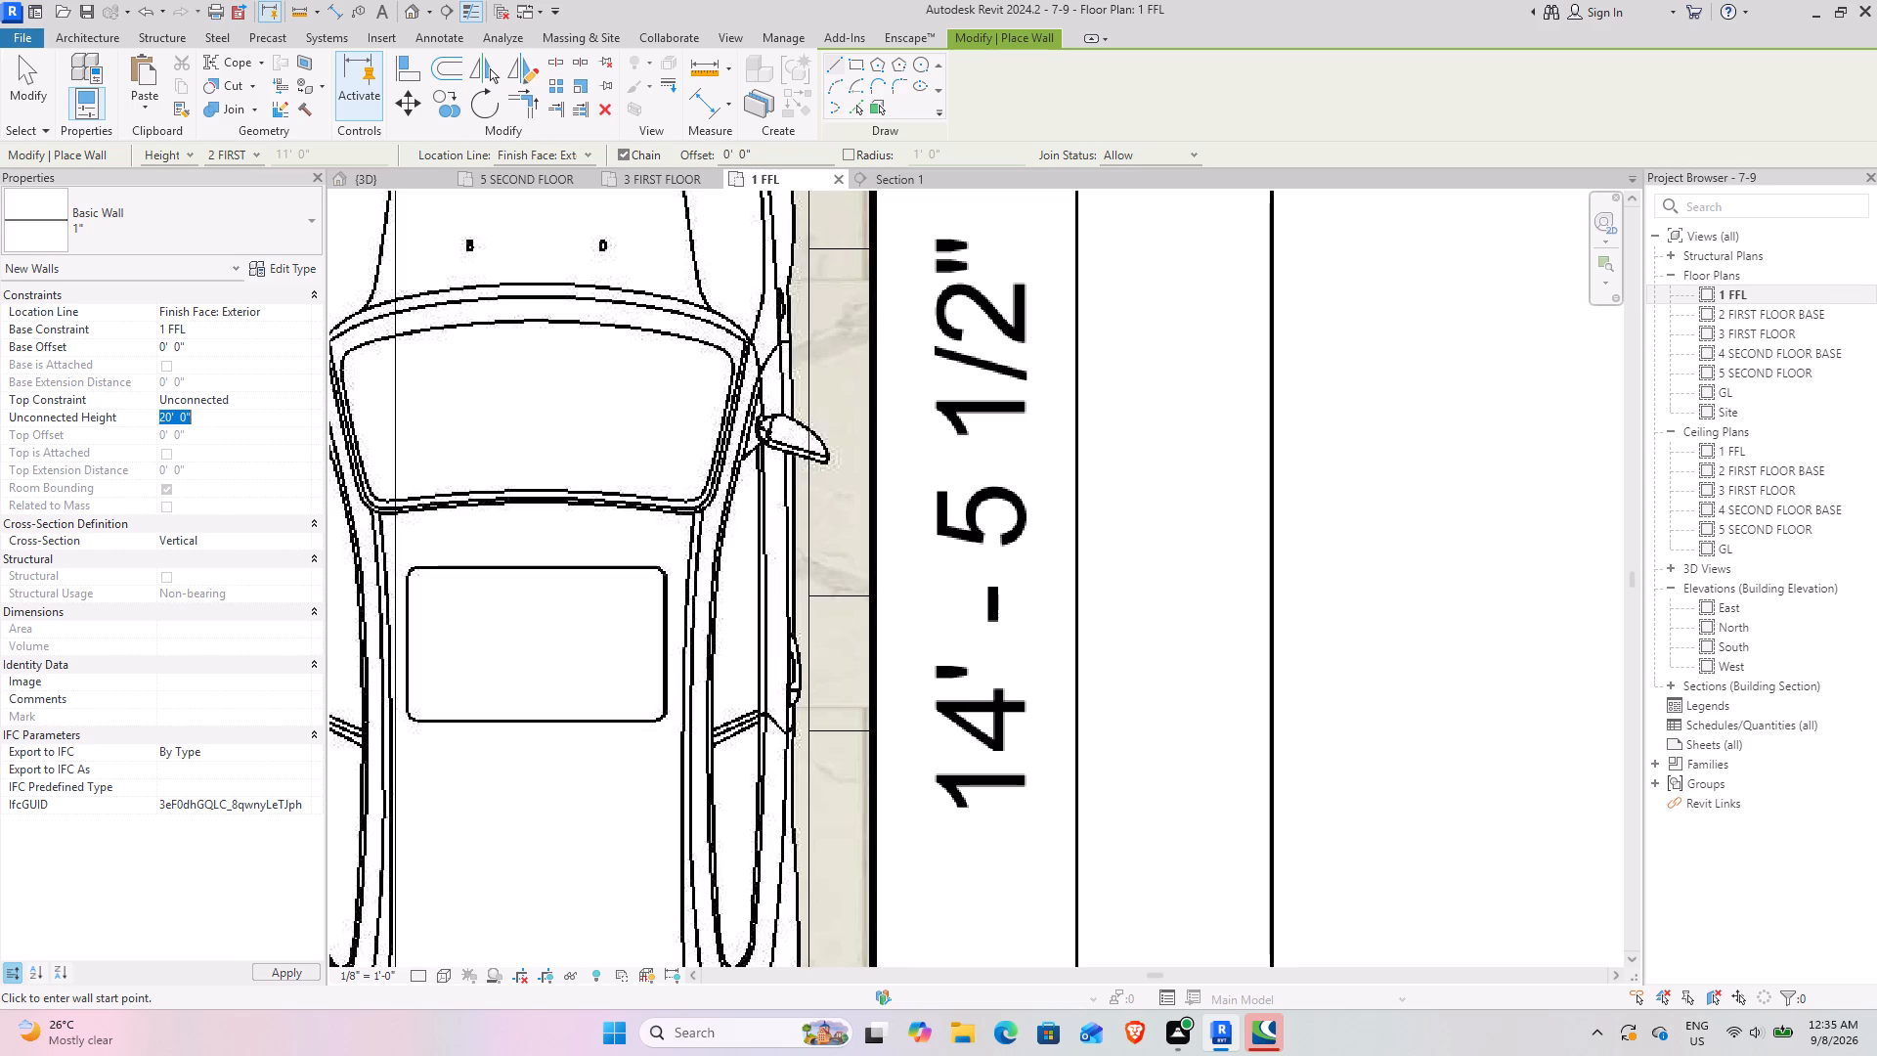
type("8'")
key("Return")
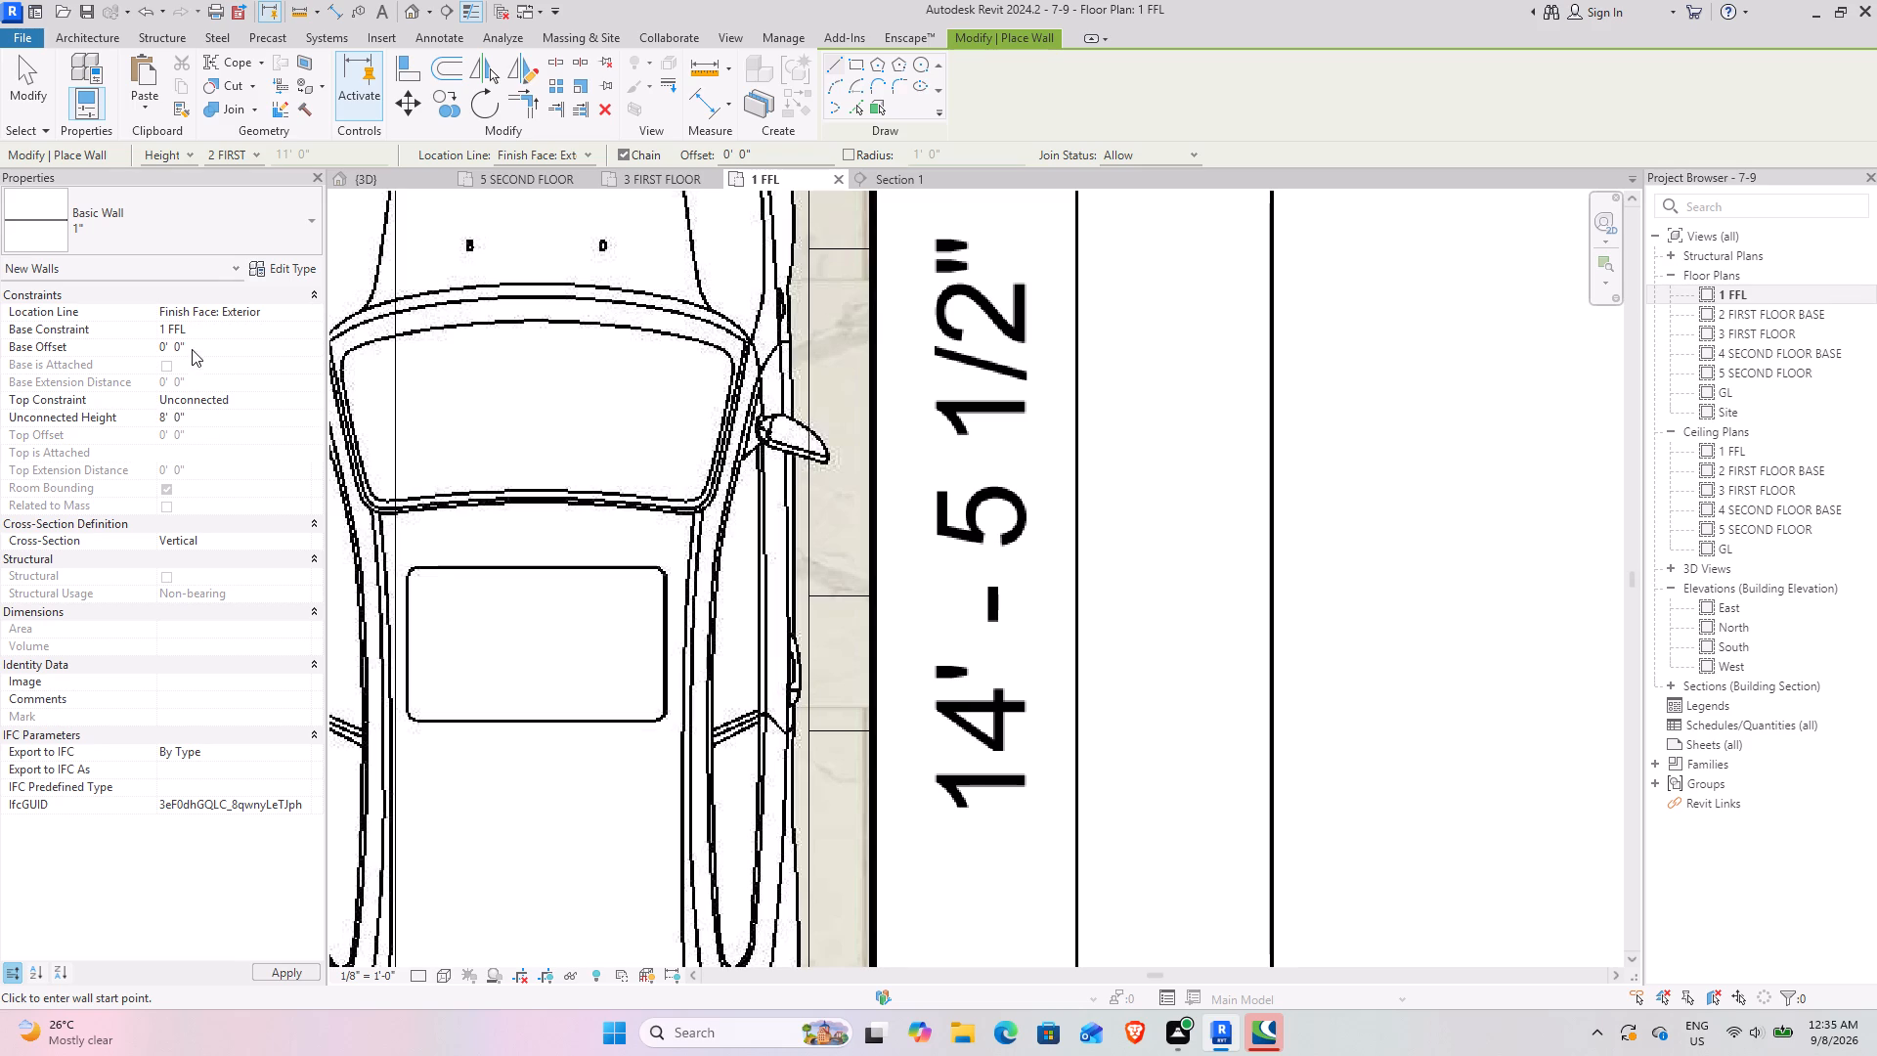
Set the new wall's base offset to 2' and its unconnected height to 7'.
left_click(192, 349)
left_click_drag(192, 349, 93, 347)
key("2")
key("apostrophe")
key("Return")
left_click(275, 411)
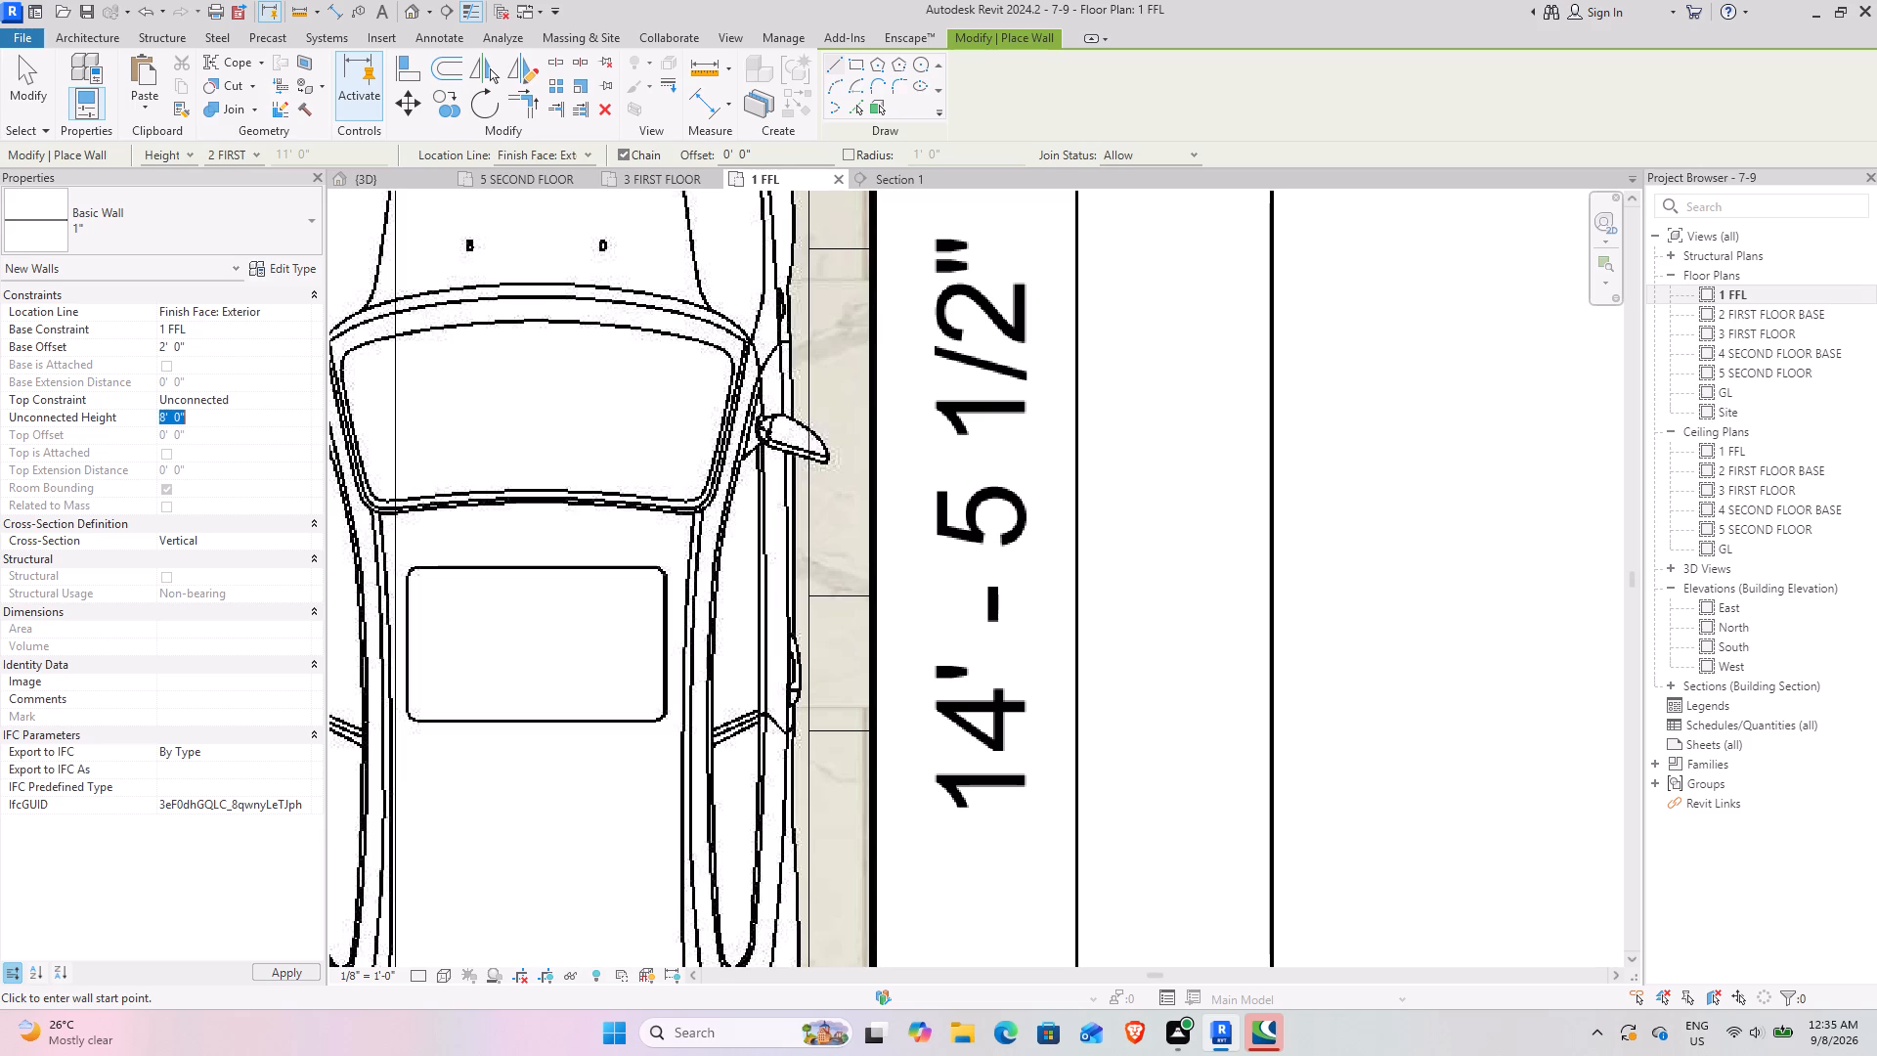
key("7")
key("Return")
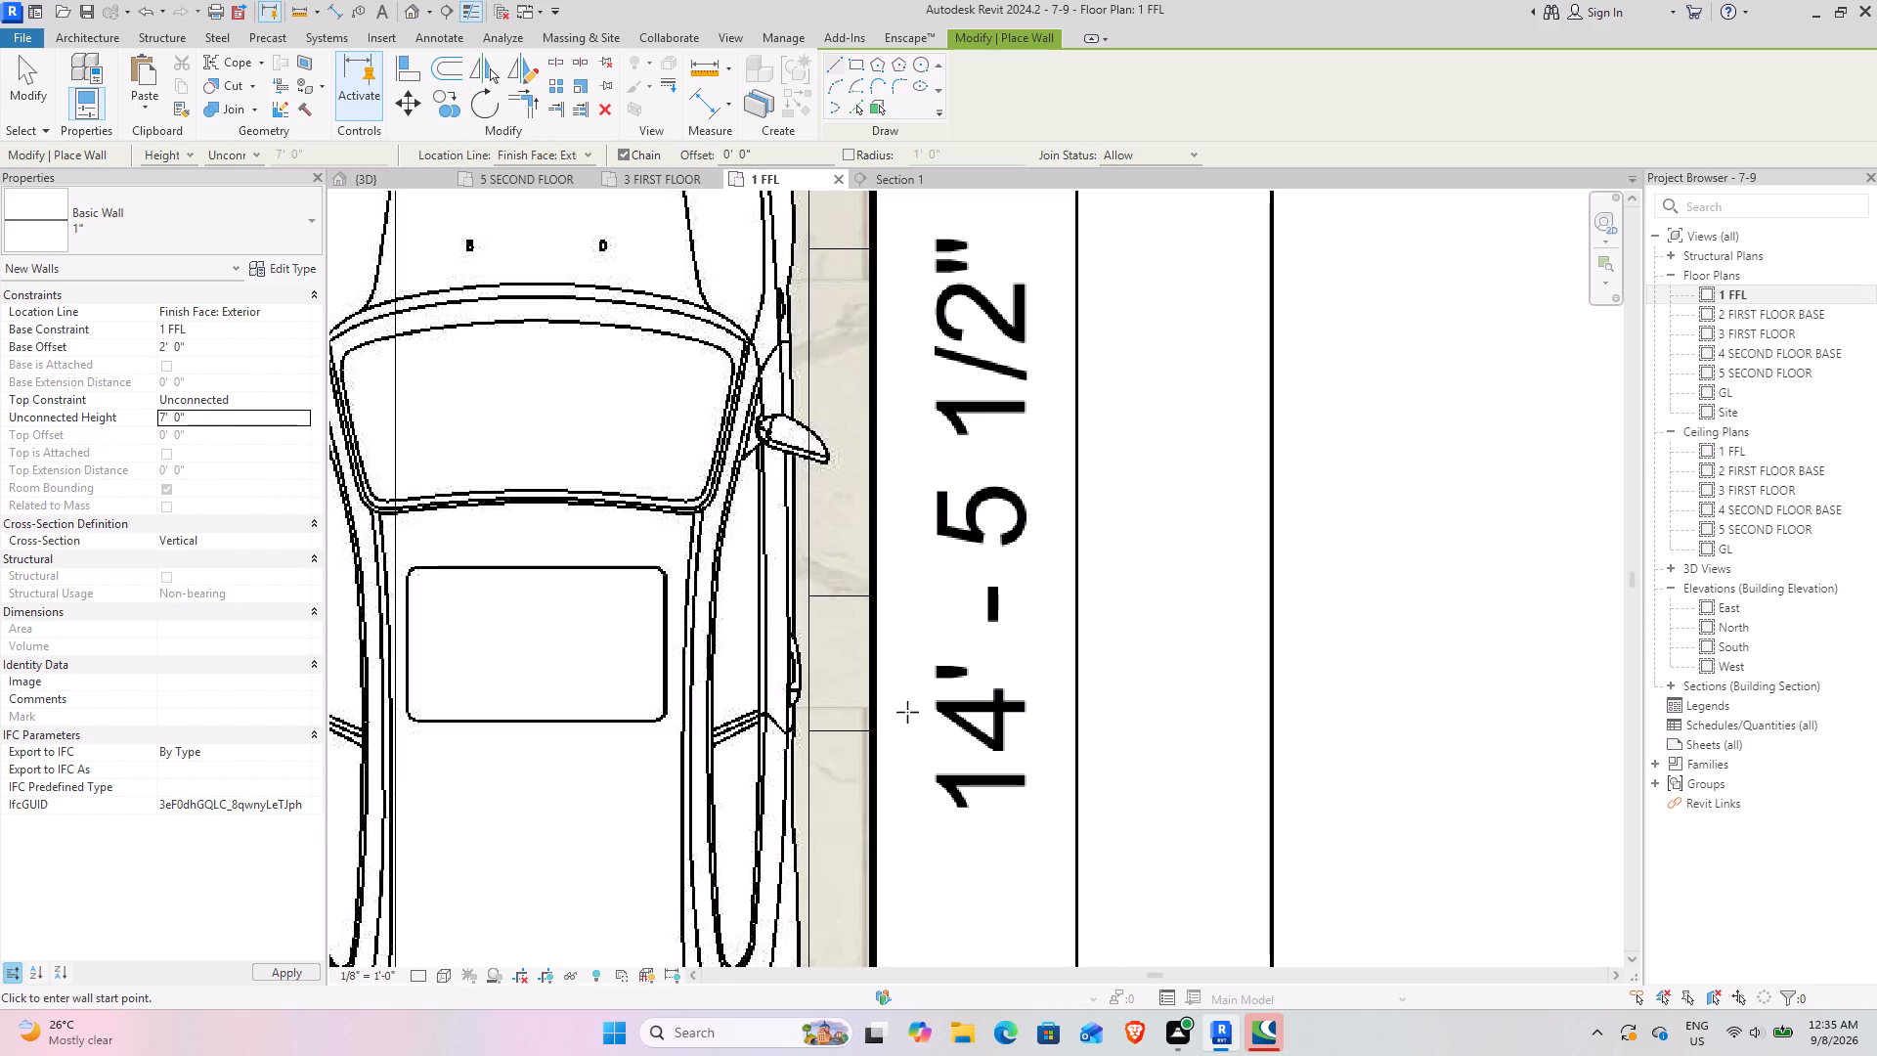
Draw a 1" wall about 1'-6" long along the porch wall's centre, spanning the slot opening nearer the front.
left_click(845, 730)
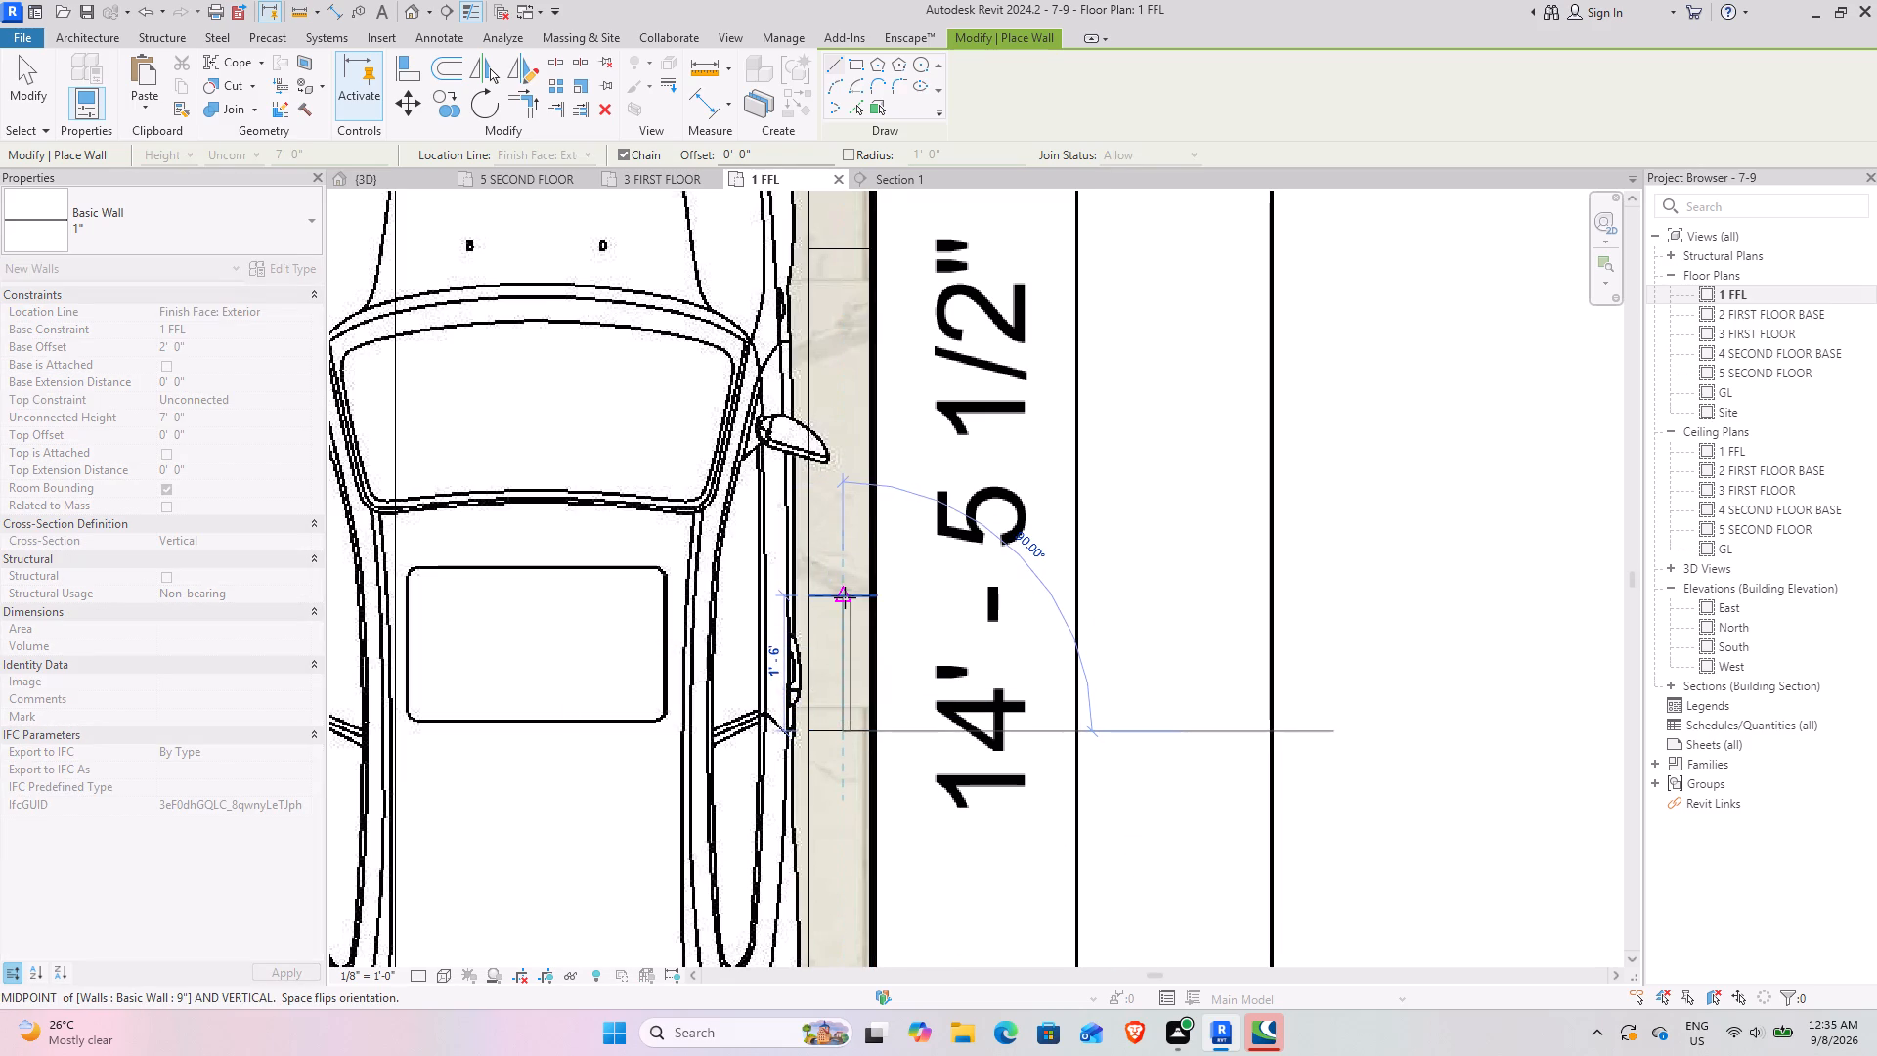
left_click(845, 597)
middle_click_drag(835, 395, 846, 737)
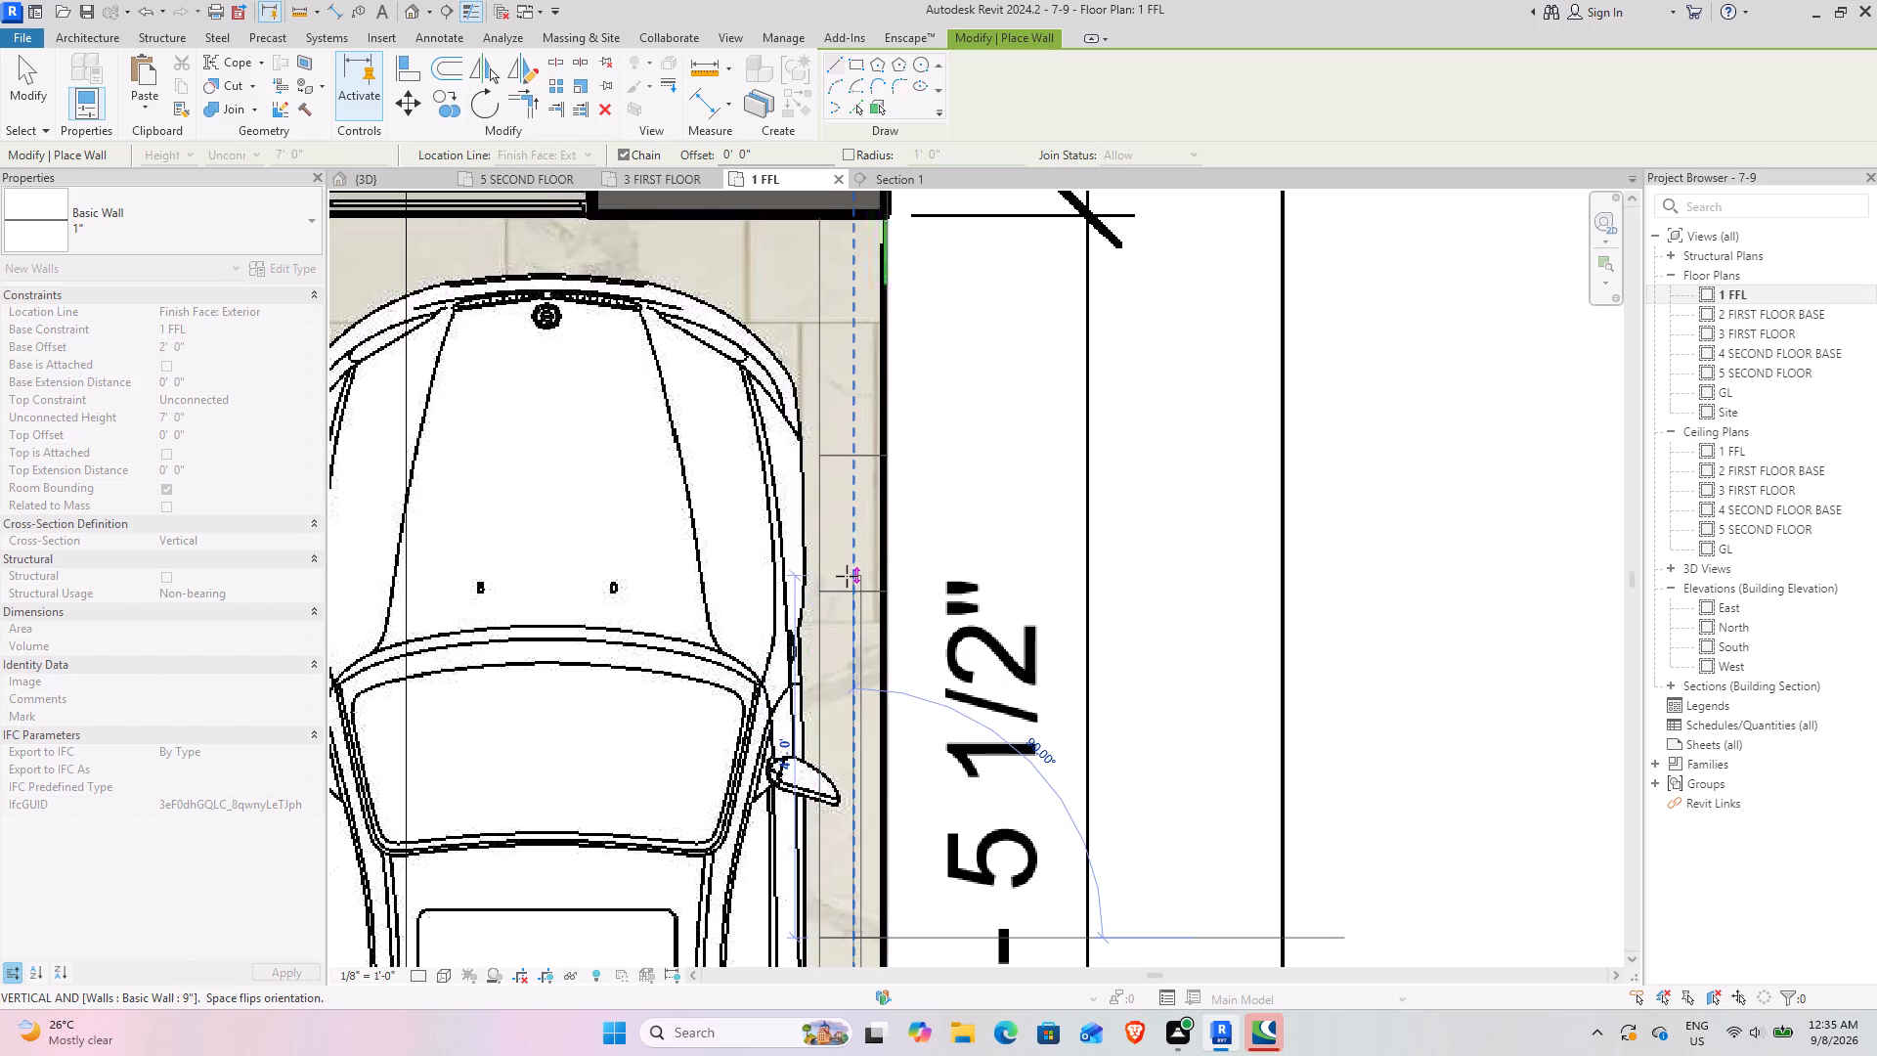
key("Escape")
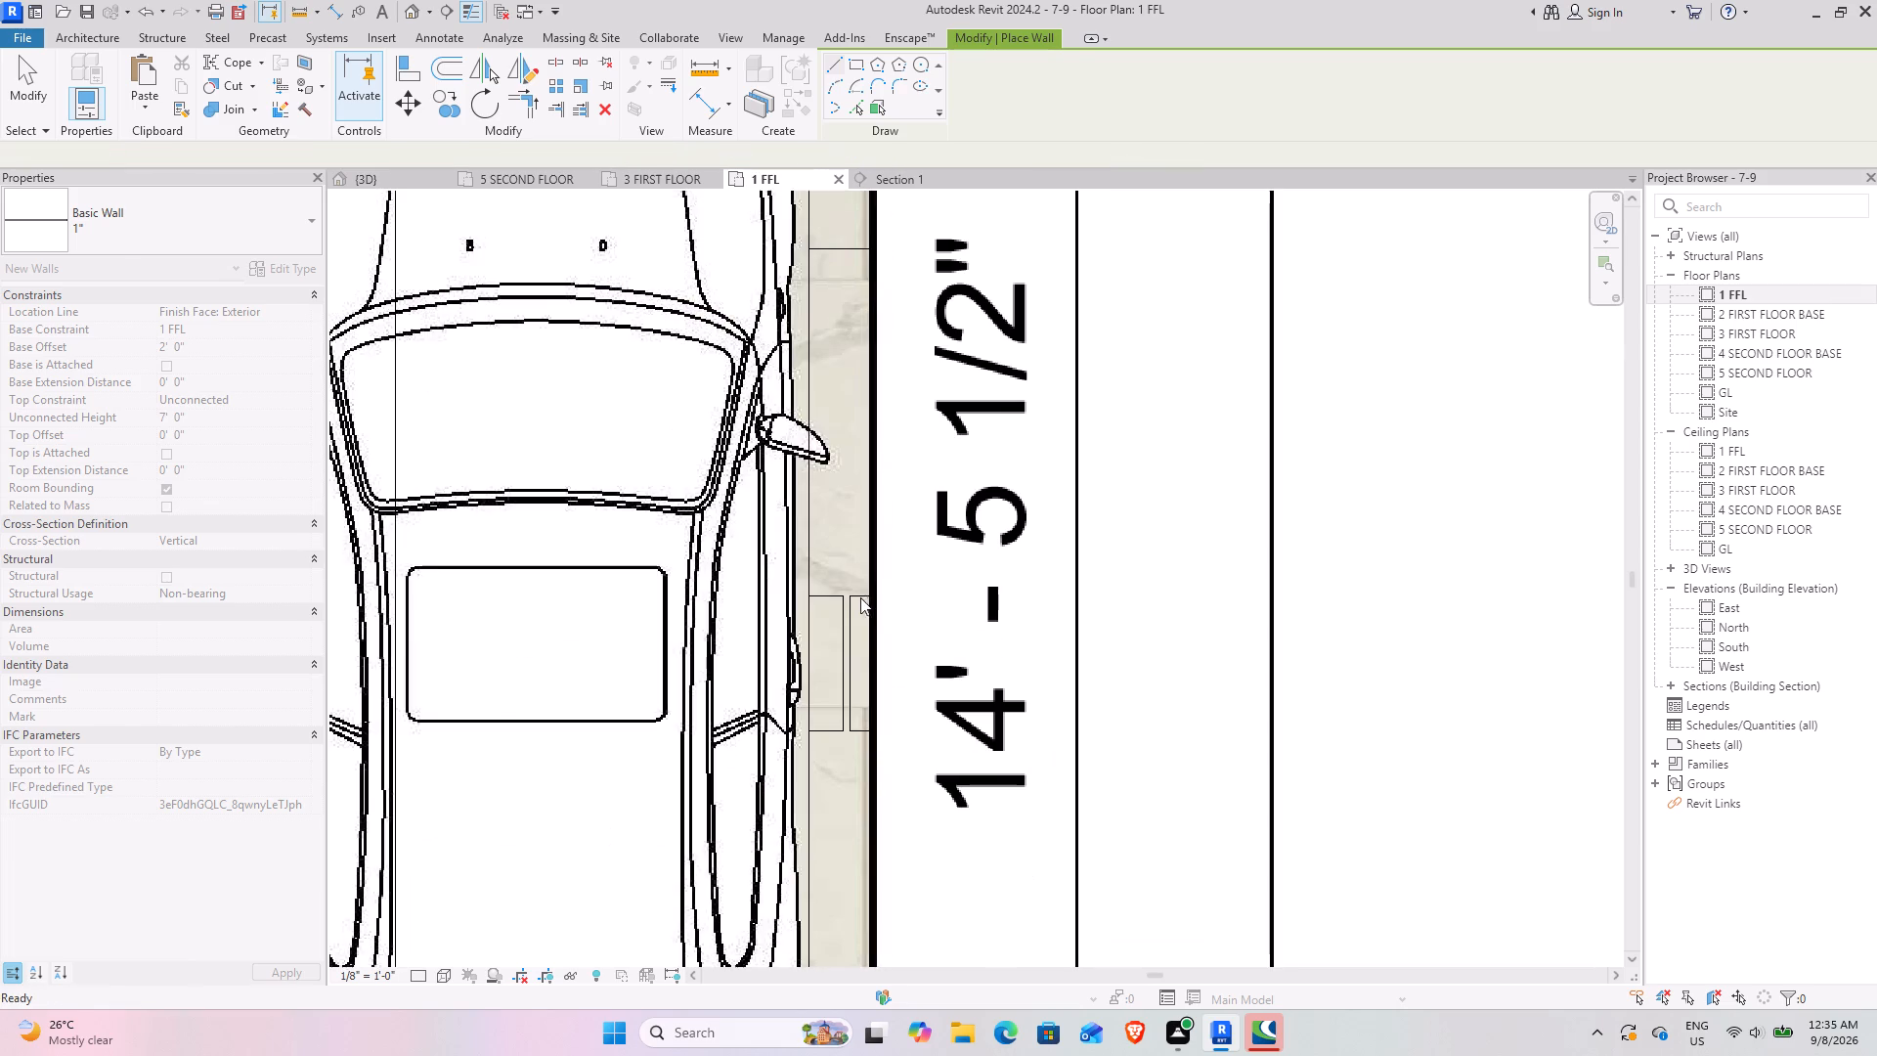
Draw a second 1" wall along the porch wall's centre, spanning the slot opening nearer the inner cross wall.
middle_click_drag(826, 476, 845, 878)
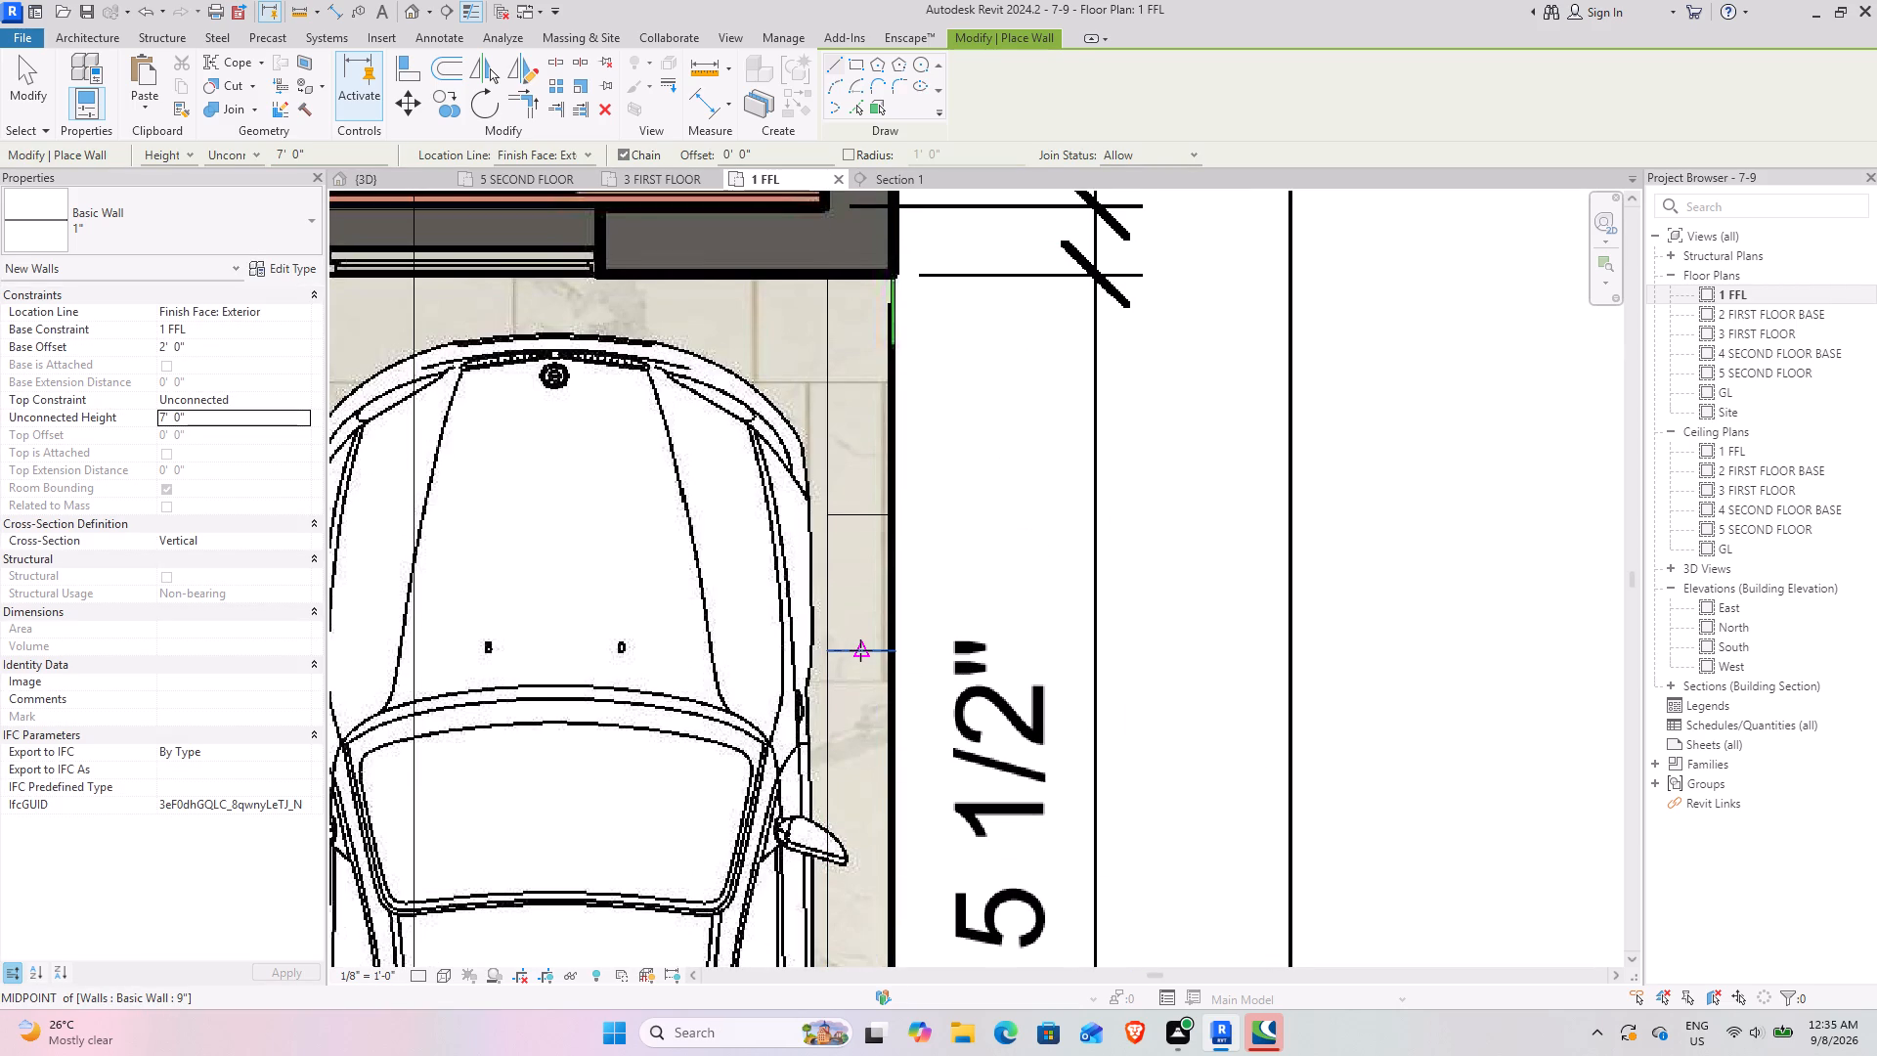
left_click(860, 650)
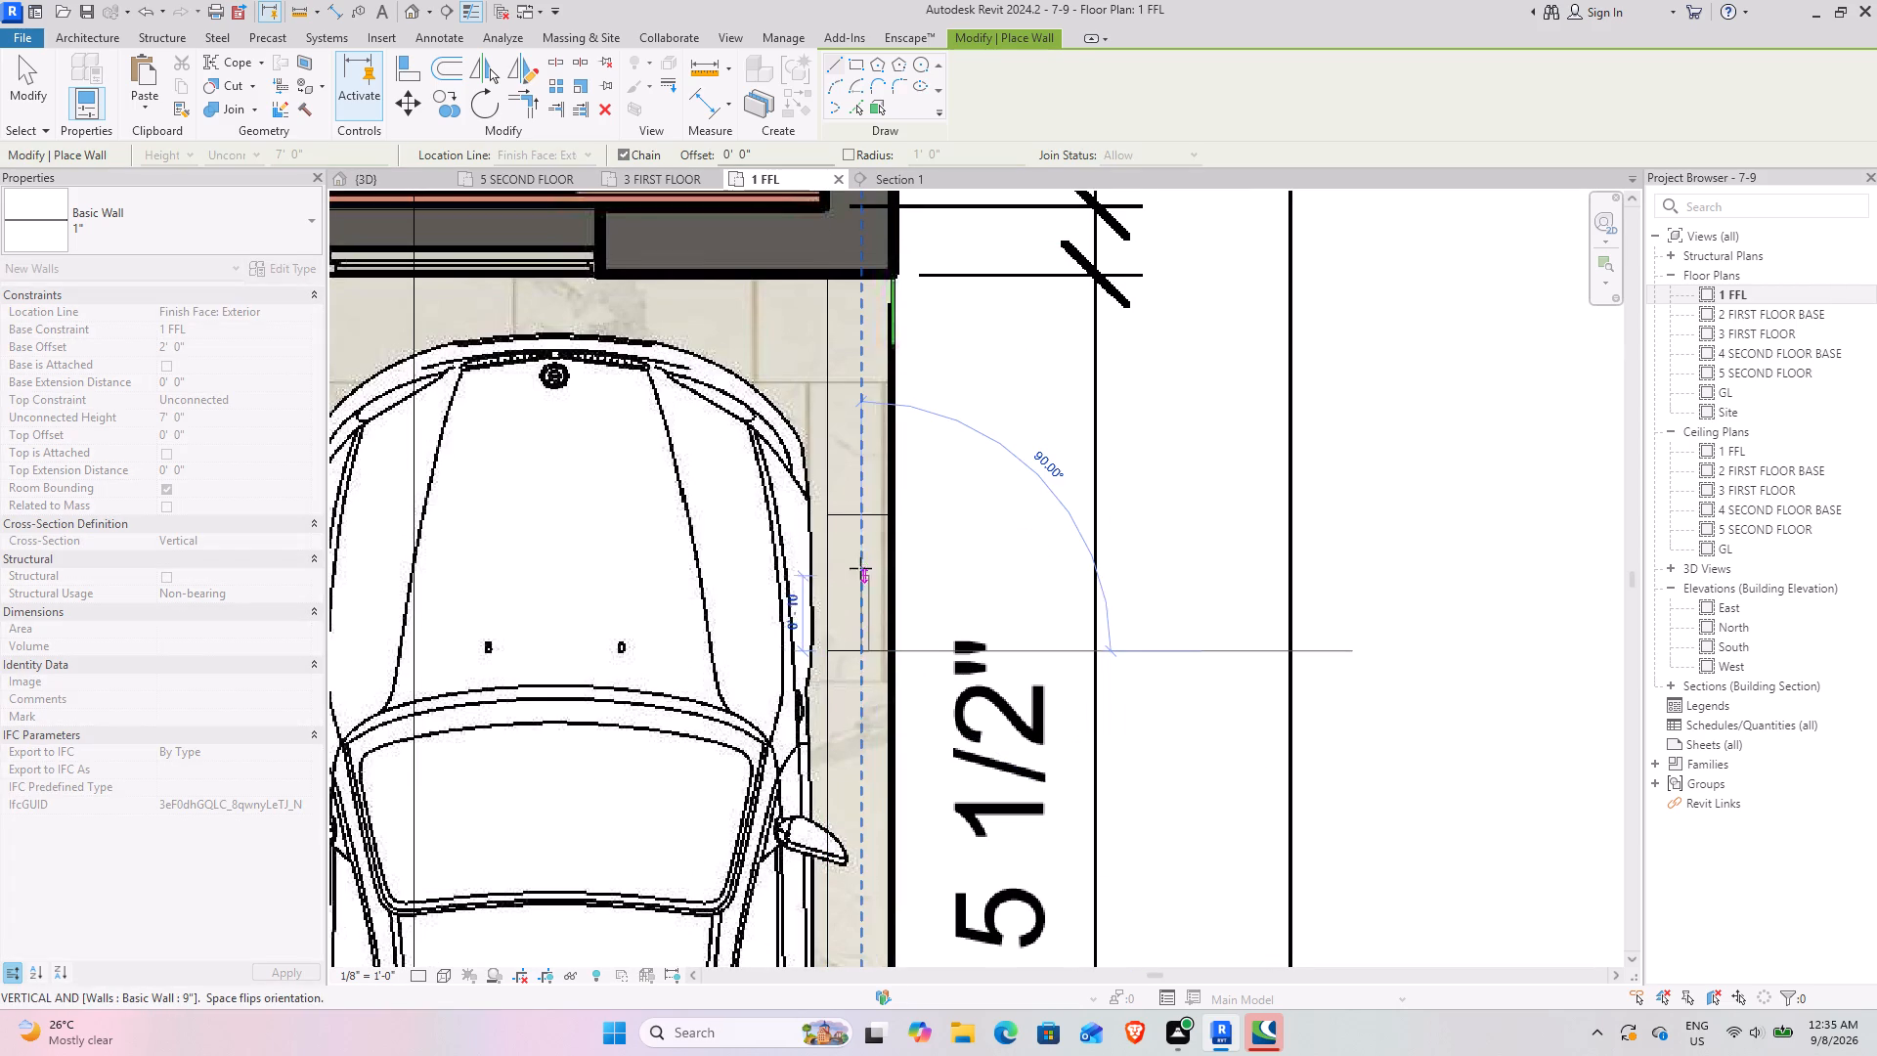
left_click(852, 517)
key("Escape")
key("Escape")
key("Escape")
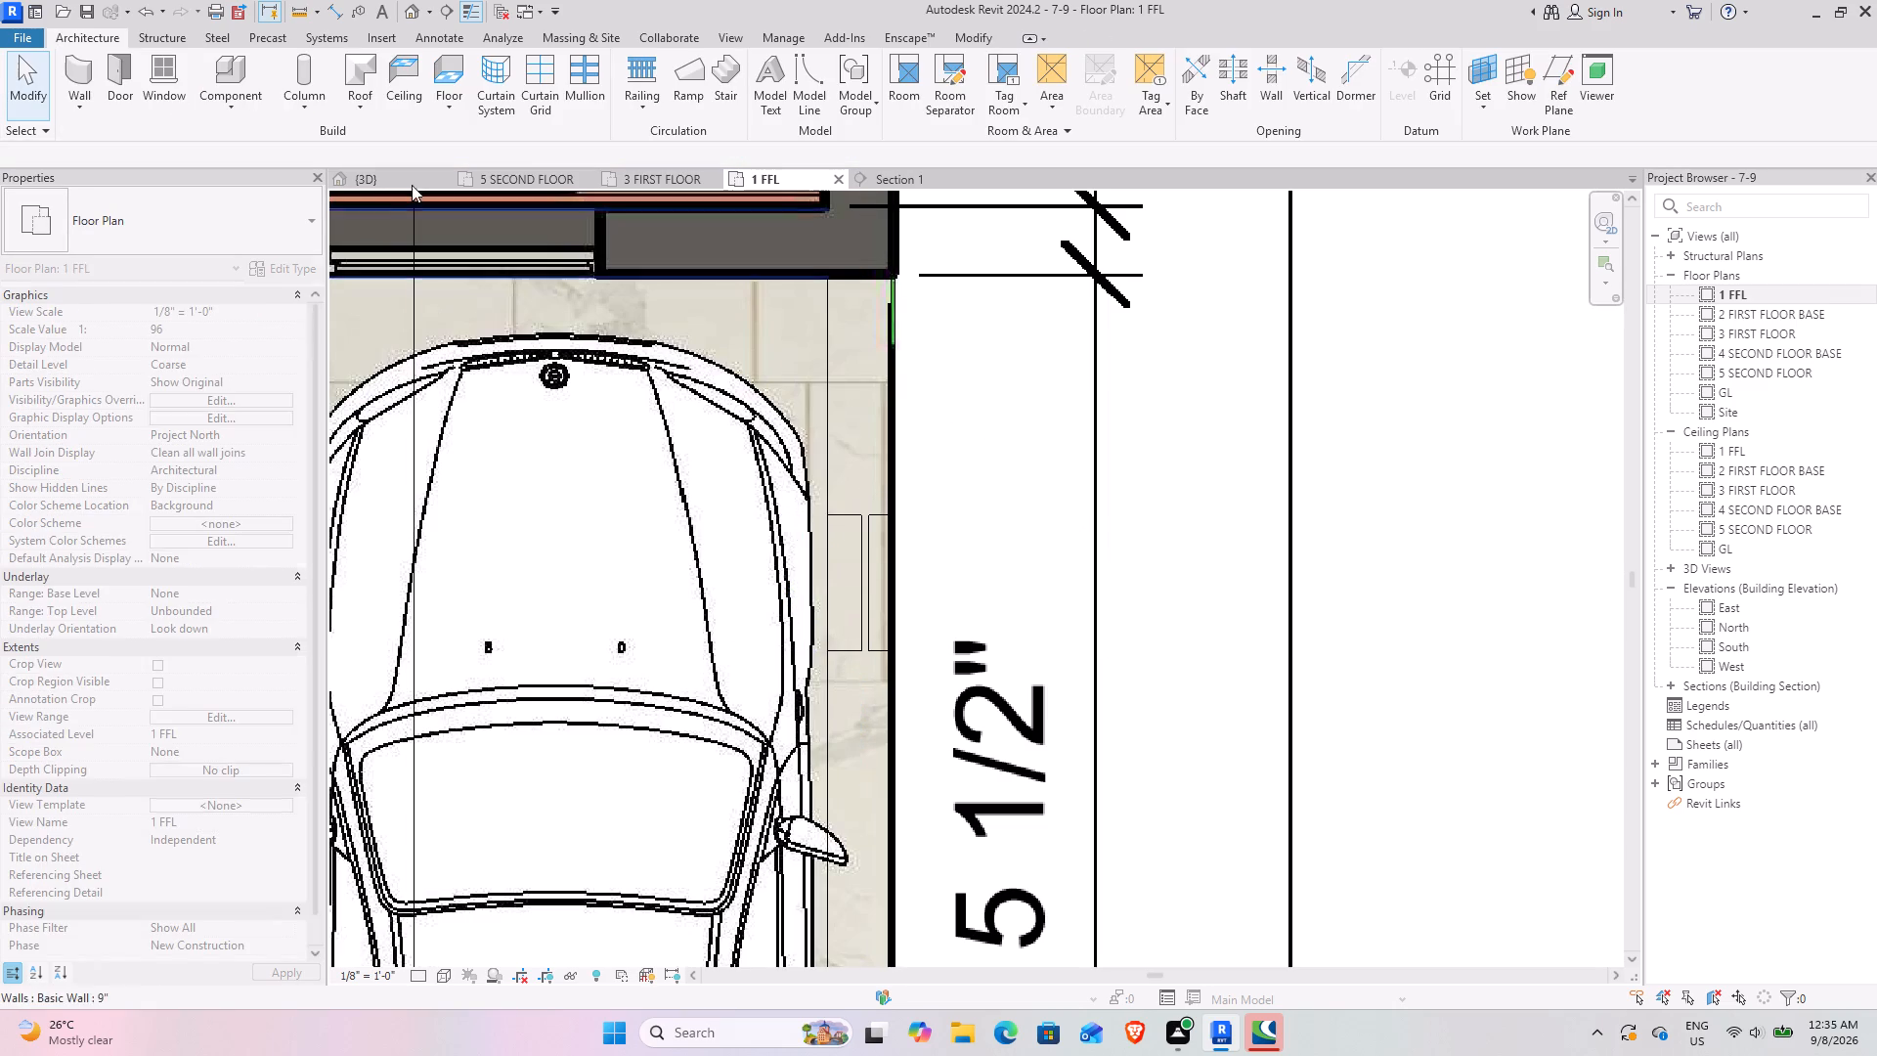
Examine the thin infill walls in the porch side wall's slots from several angles in the 3D view.
left_click(395, 175)
scroll(958, 760, "down", 4)
middle_click_drag(983, 834, 982, 833, "shift")
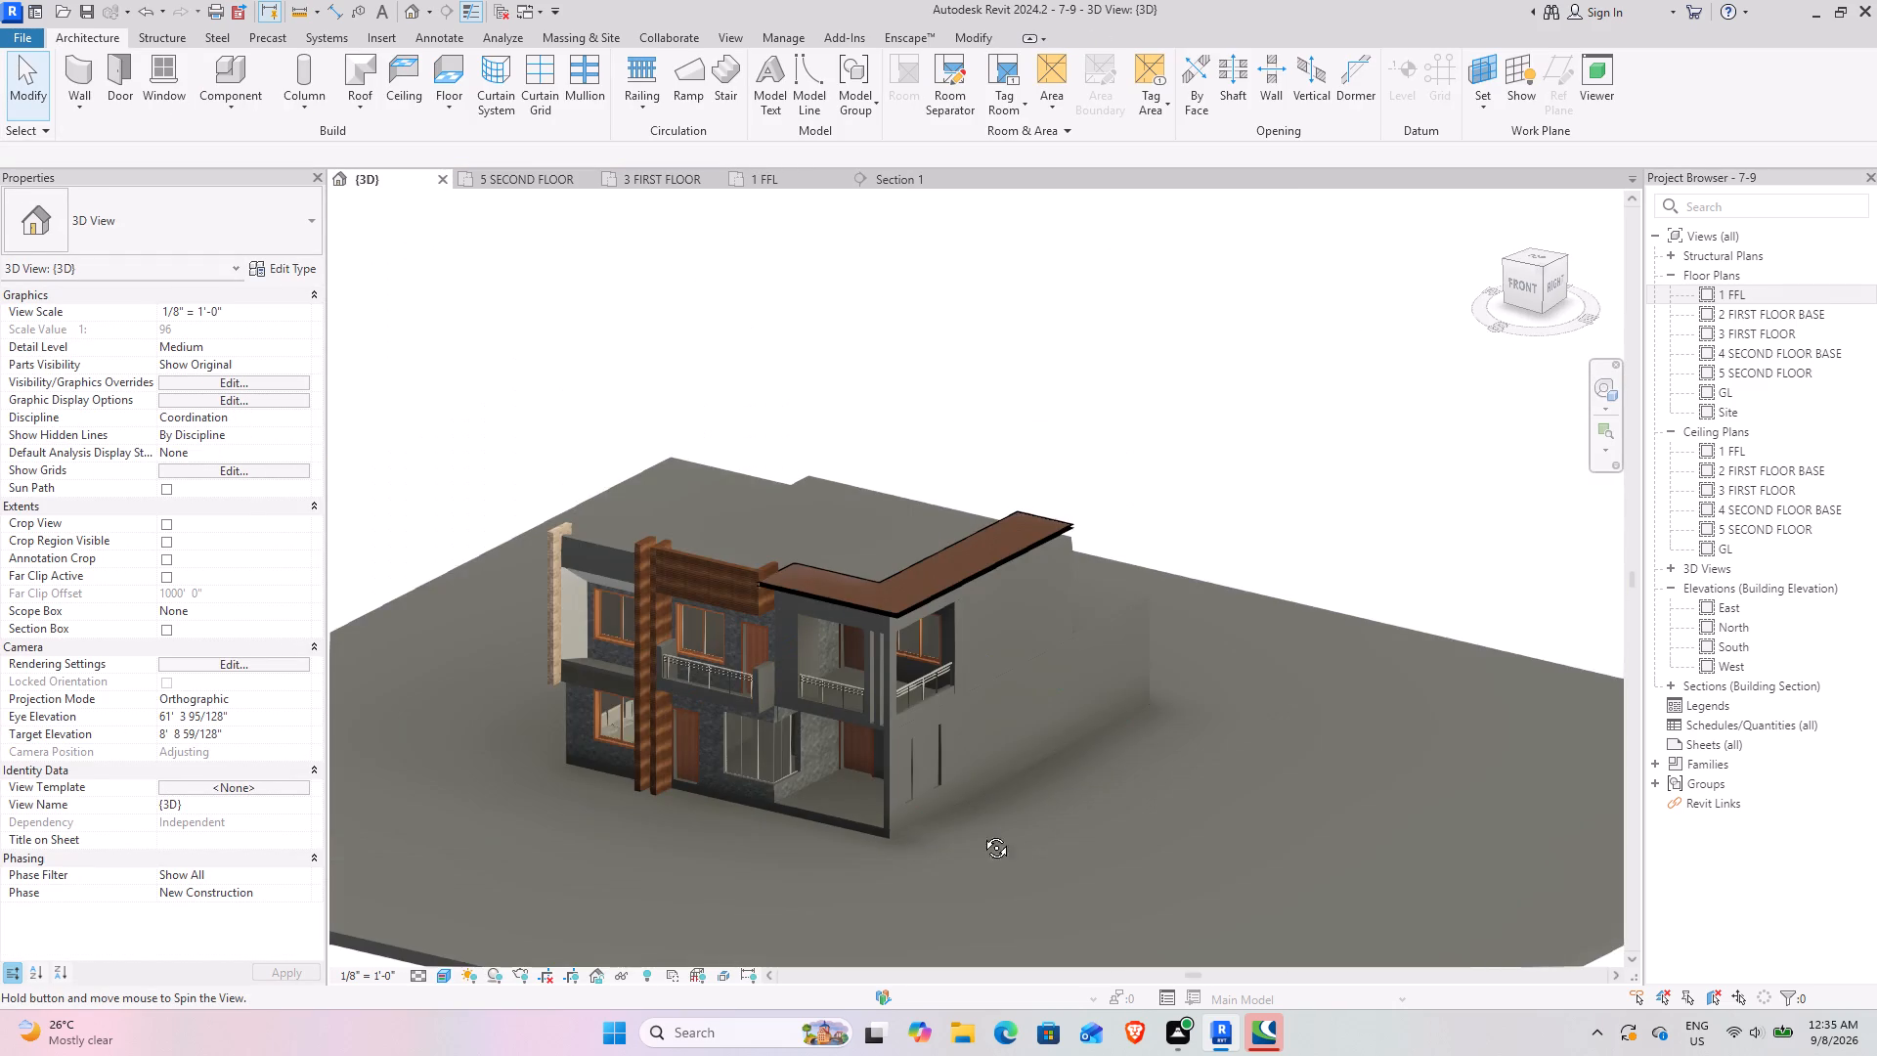
middle_click_drag(982, 833, 1288, 616, "shift")
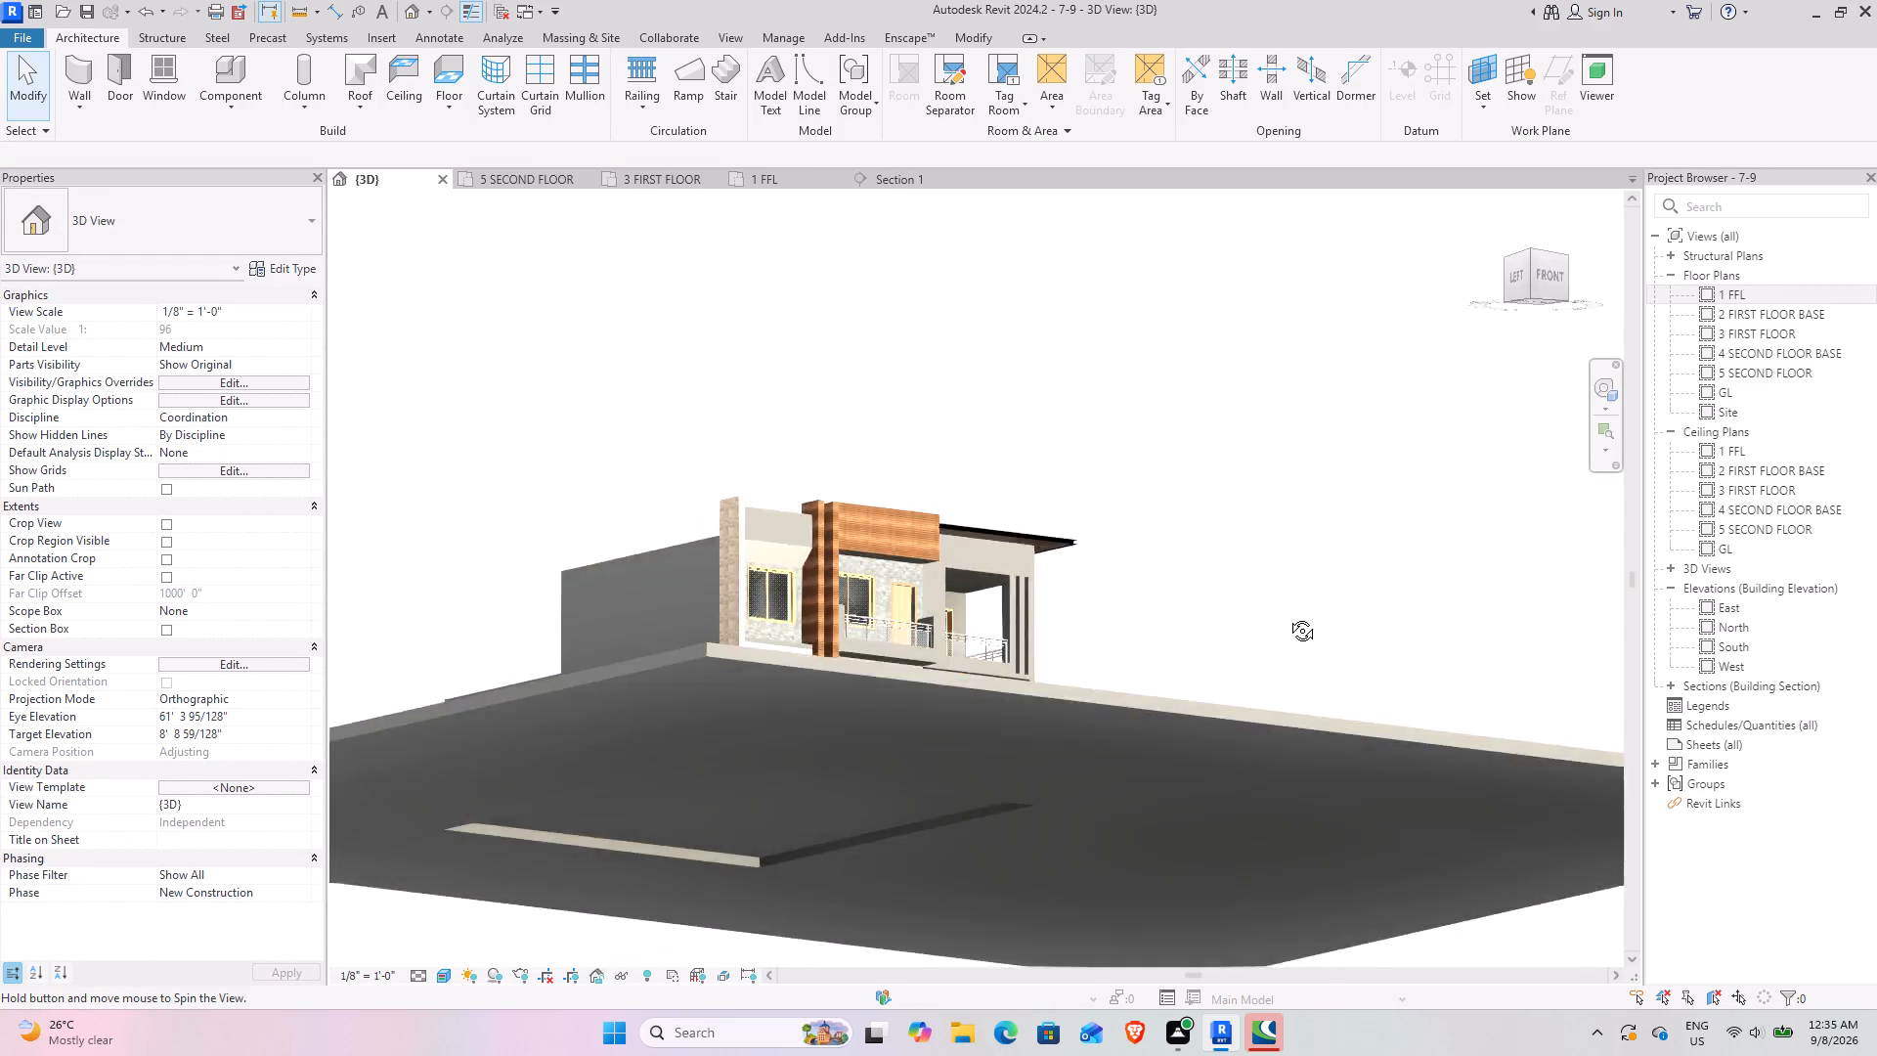
middle_click_drag(1288, 616, 1089, 819, "shift")
scroll(932, 762, "up", 8)
middle_click_drag(1009, 840, 1273, 773, "shift")
middle_click_drag(1270, 773, 870, 831, "shift")
scroll(901, 836, "down", 4)
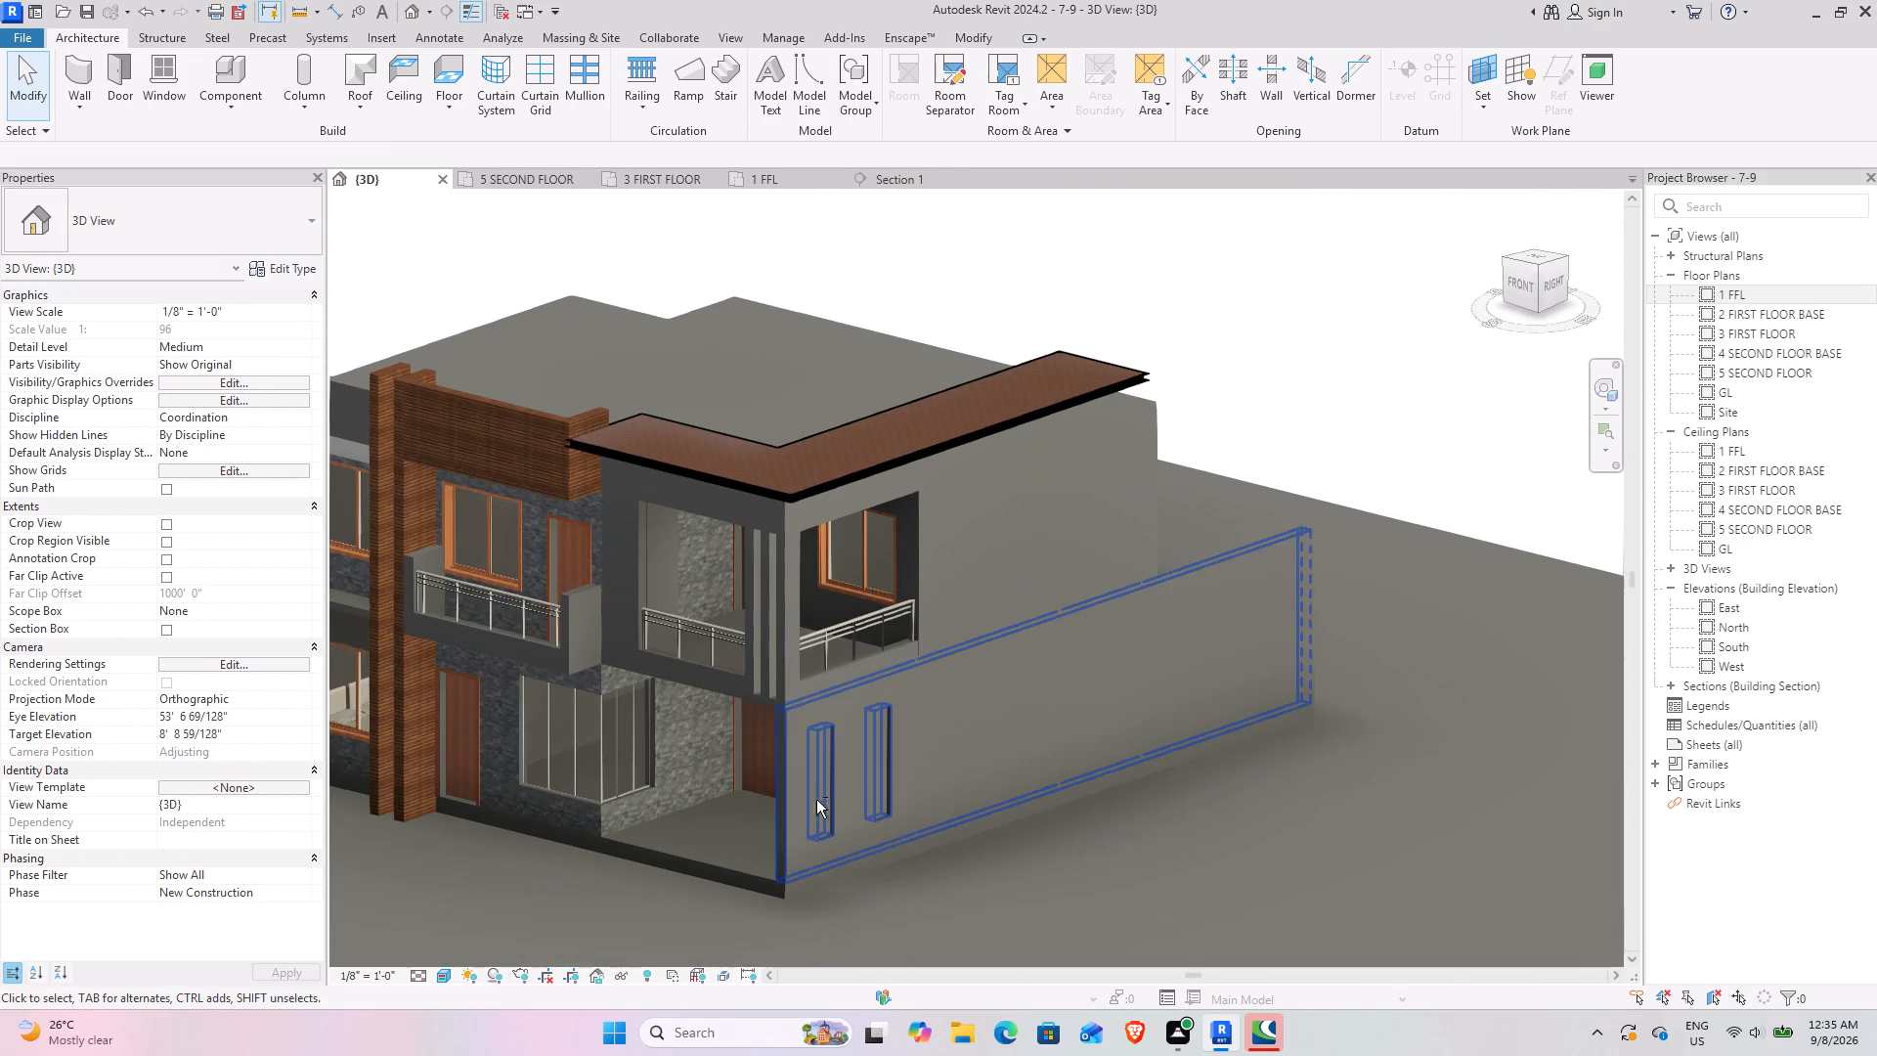
middle_click_drag(760, 788, 704, 779, "shift")
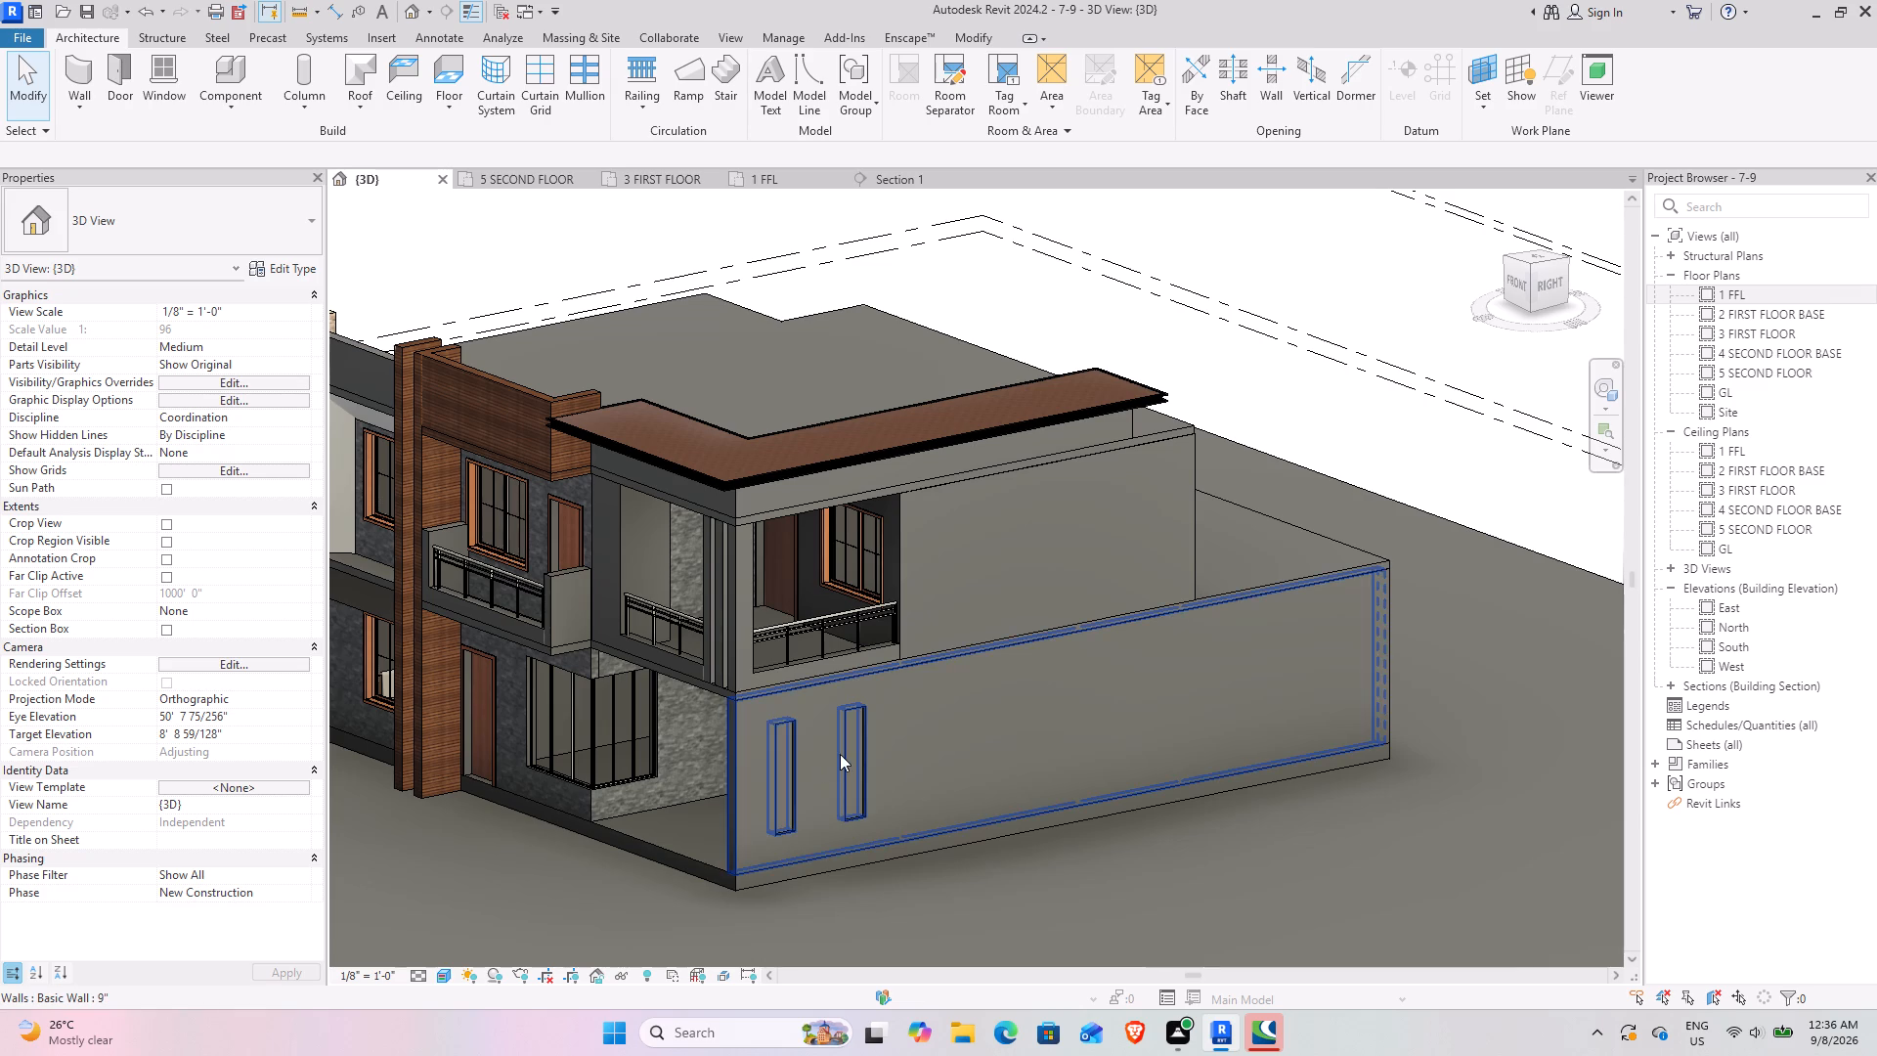
Examine the porch side wall and its two slots from the Right view and at an oblique angle.
scroll(840, 754, "down", 4)
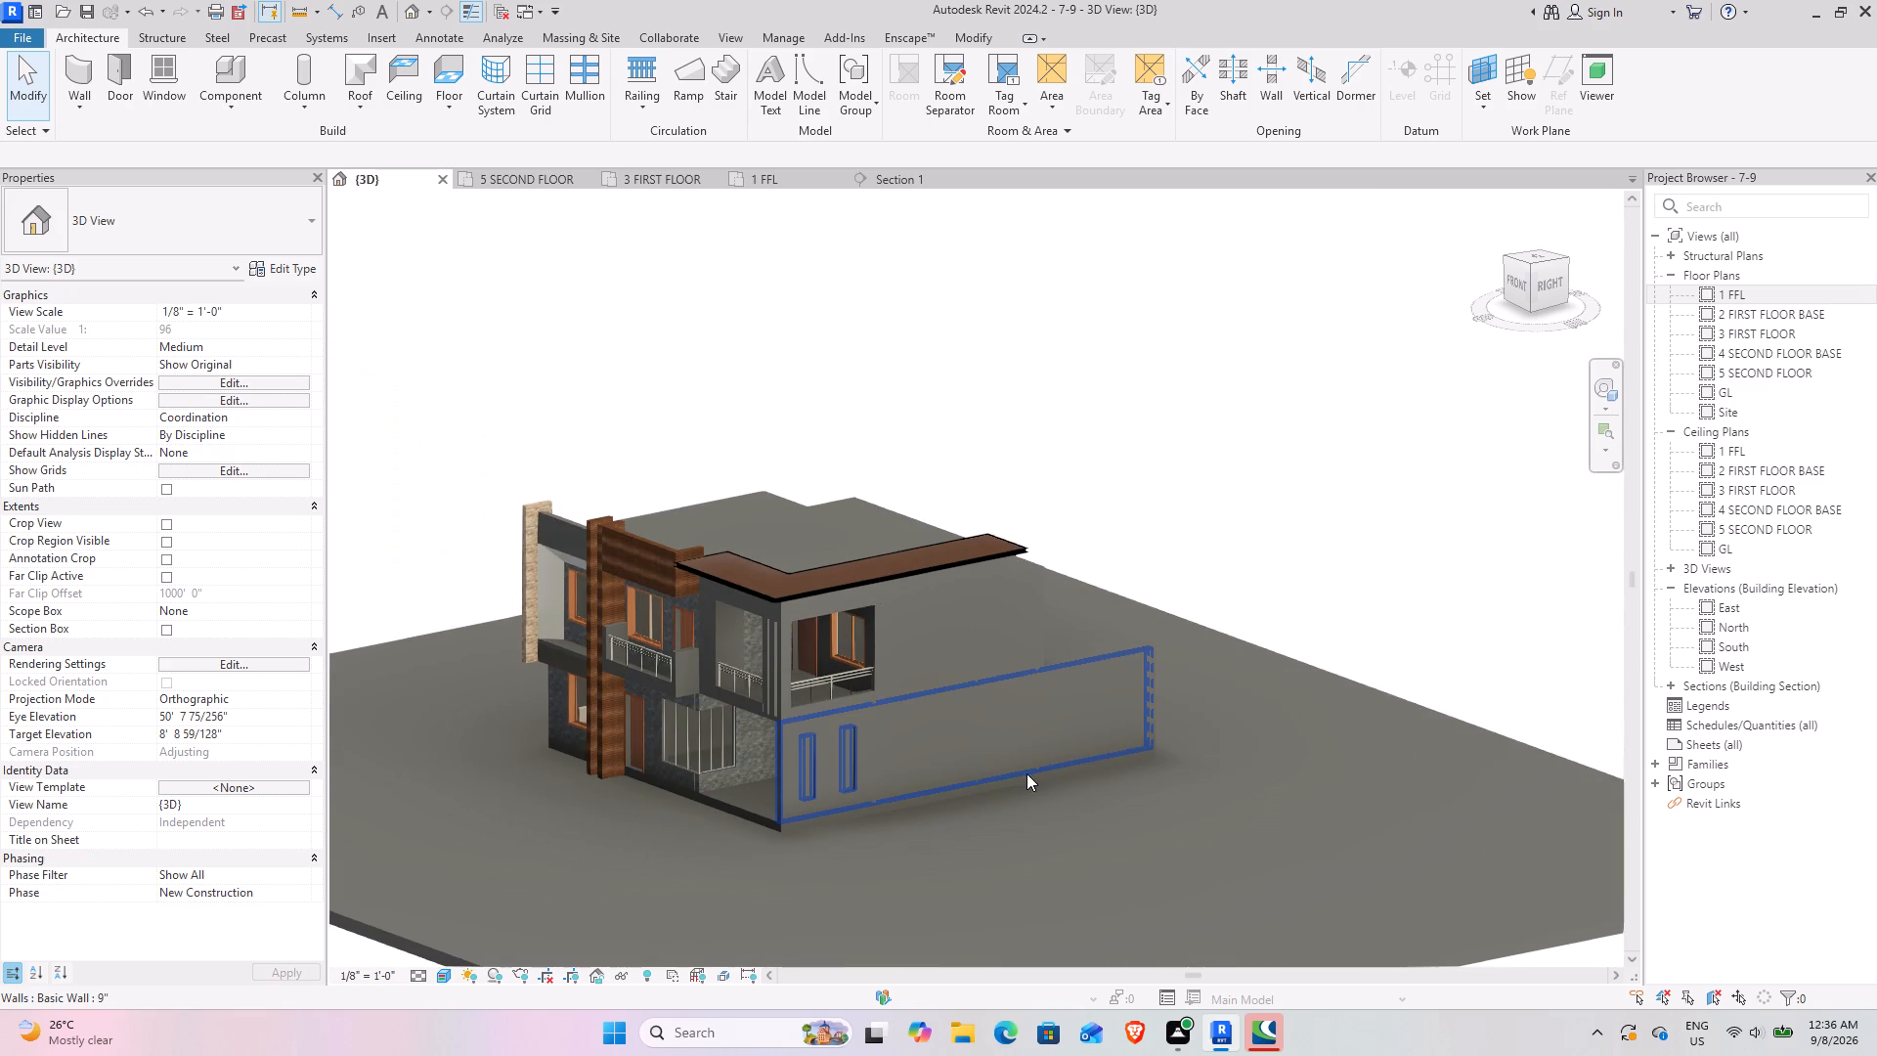
left_click(1550, 284)
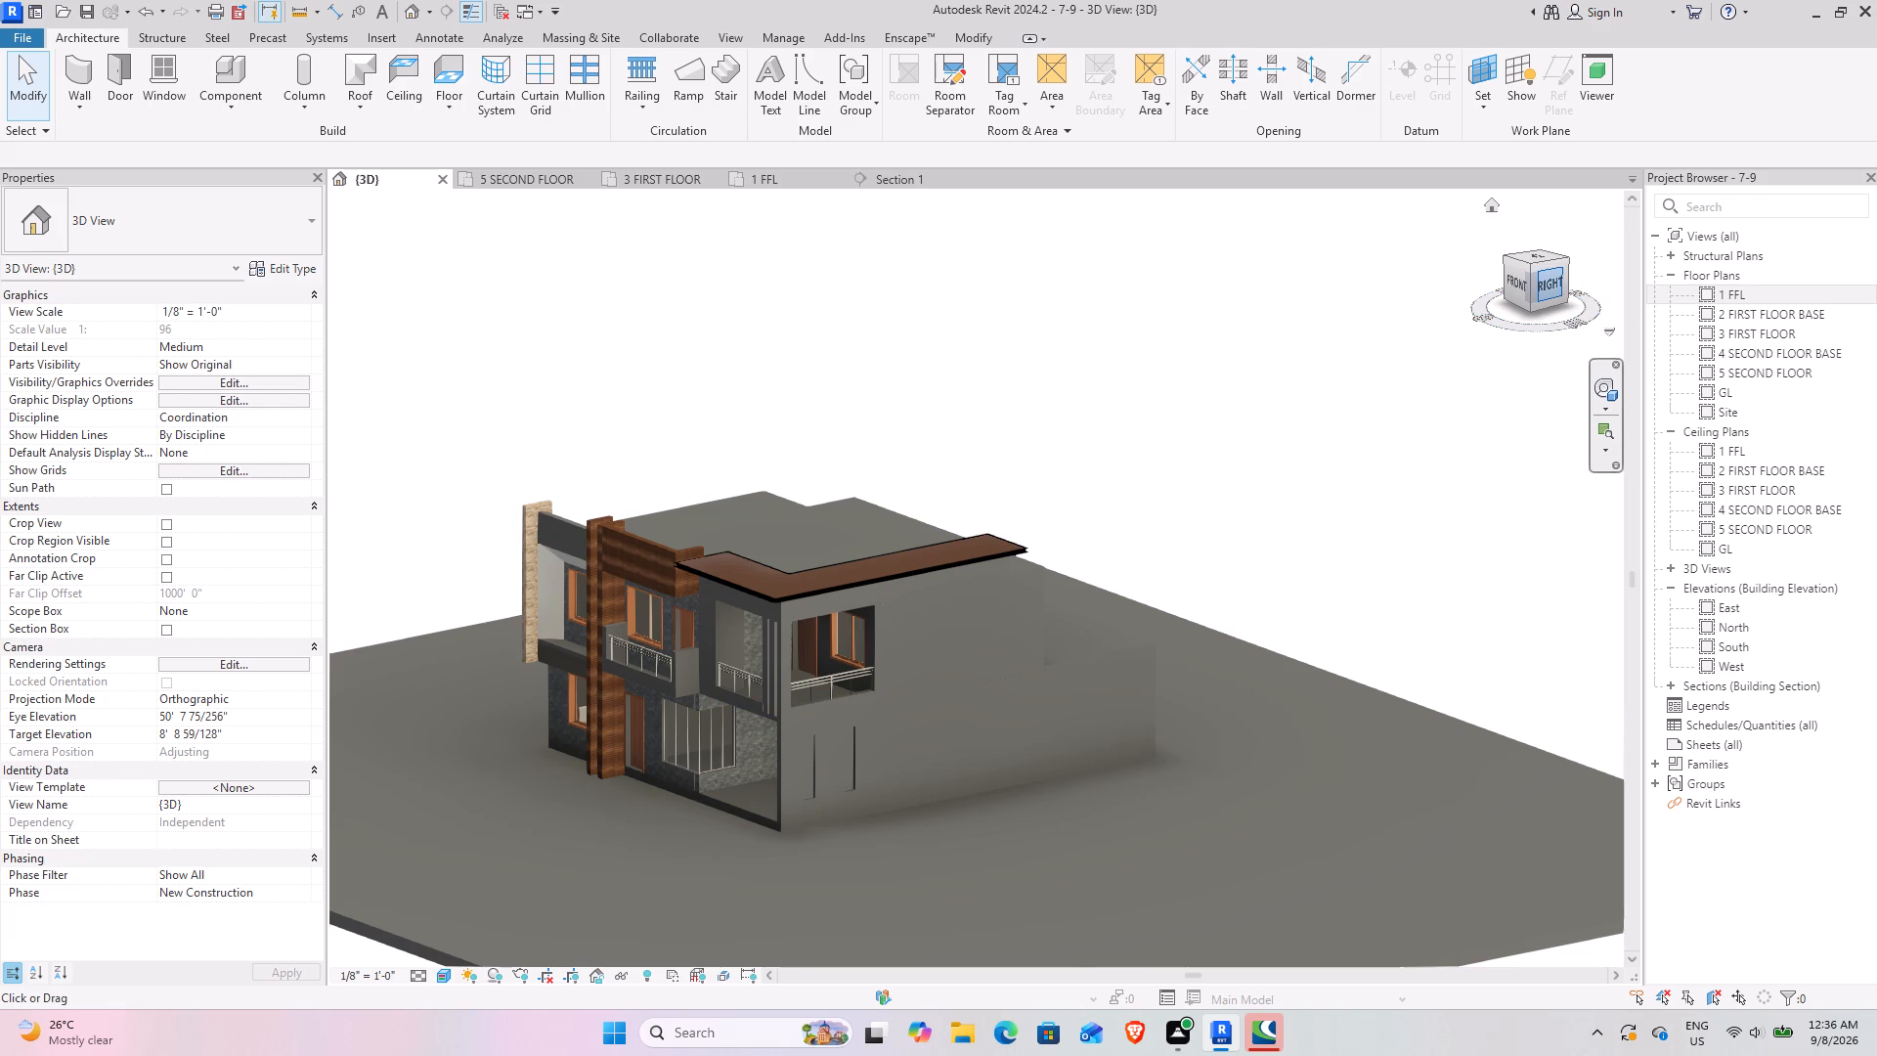
scroll(906, 661, "up", 15)
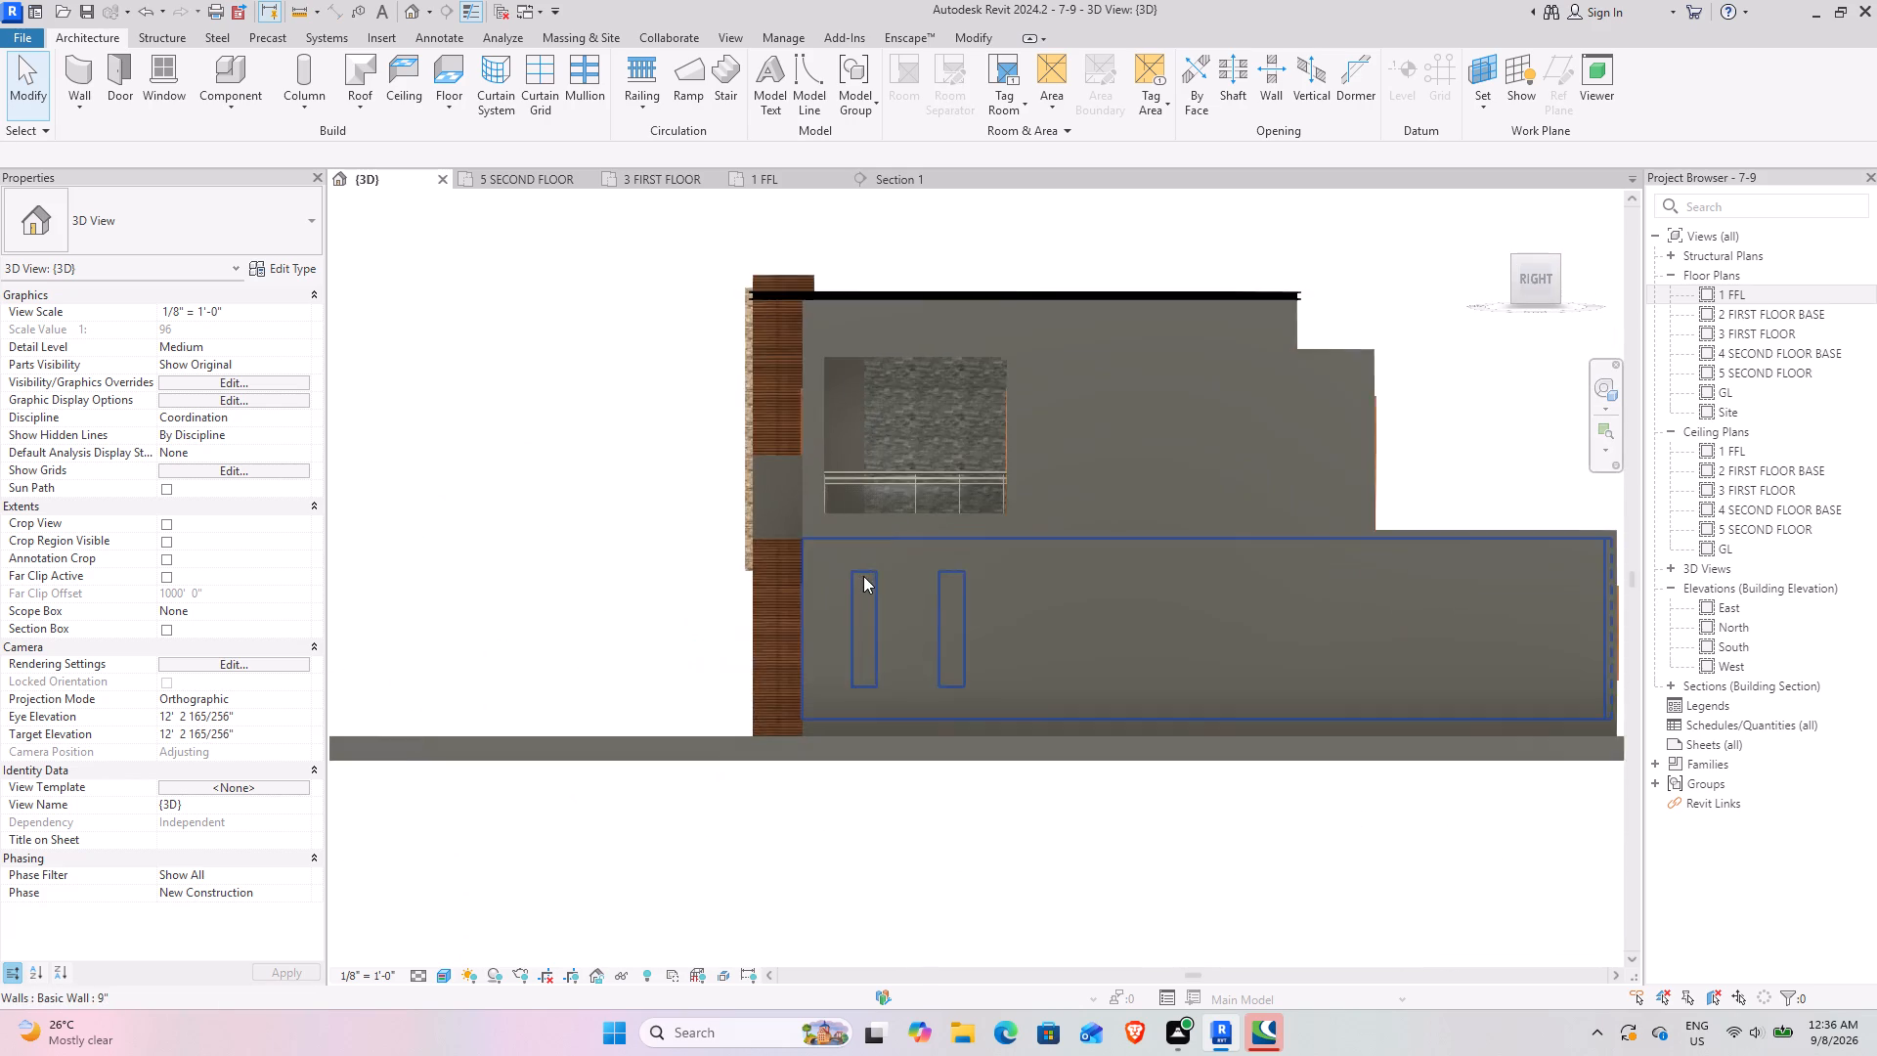
scroll(863, 576, "up", 3)
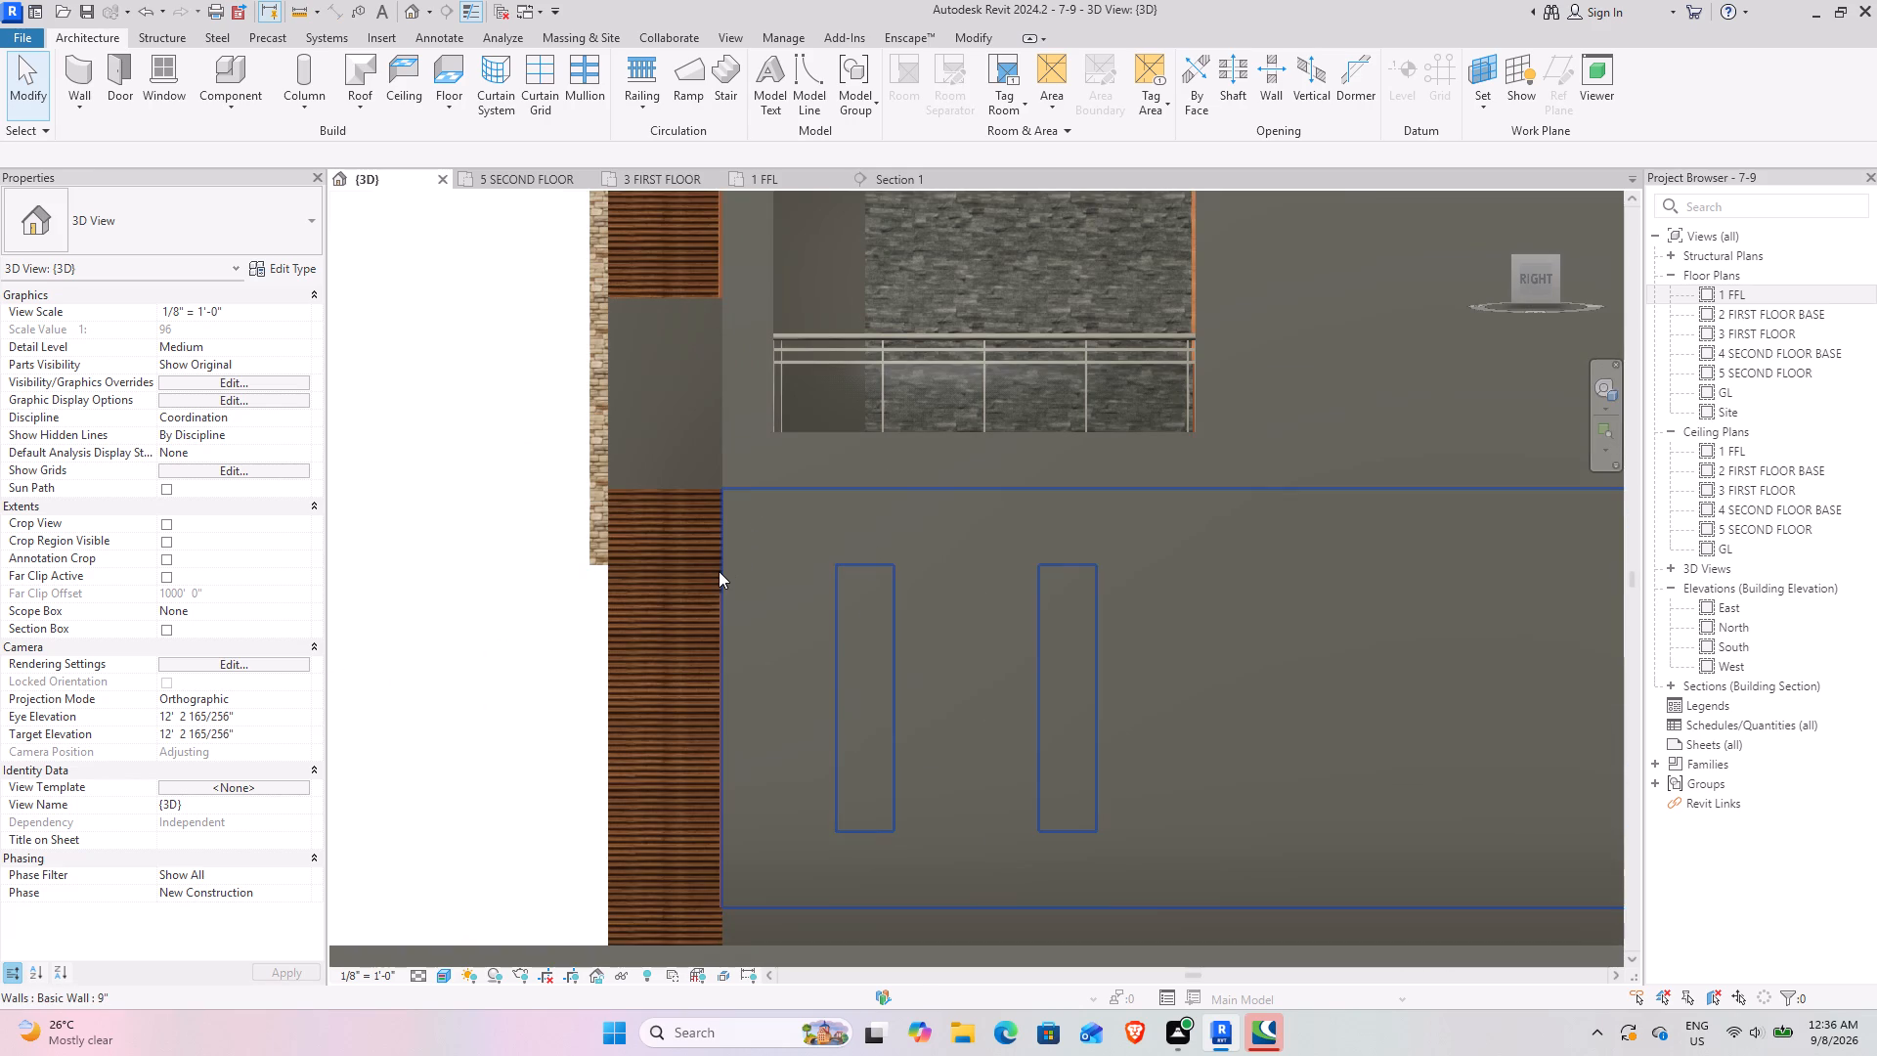
left_click(719, 571)
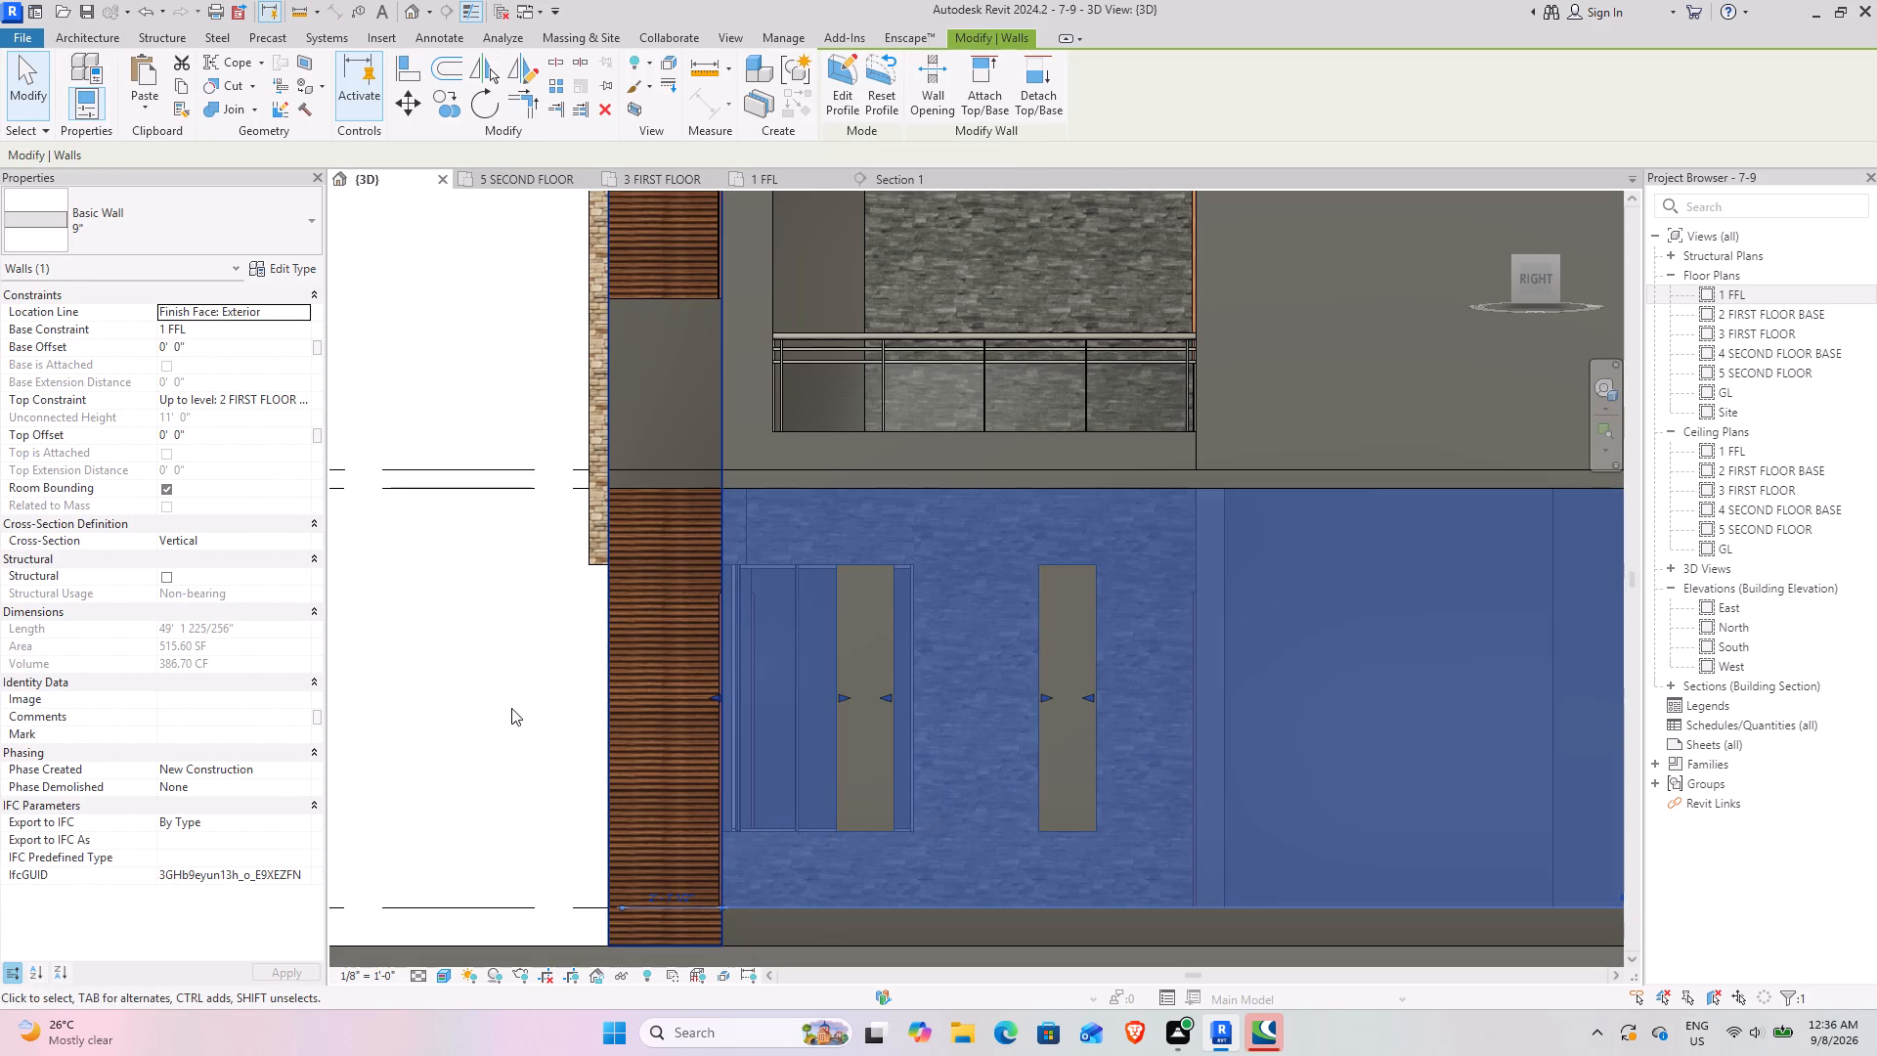
left_click(443, 667)
scroll(888, 726, "down", 4)
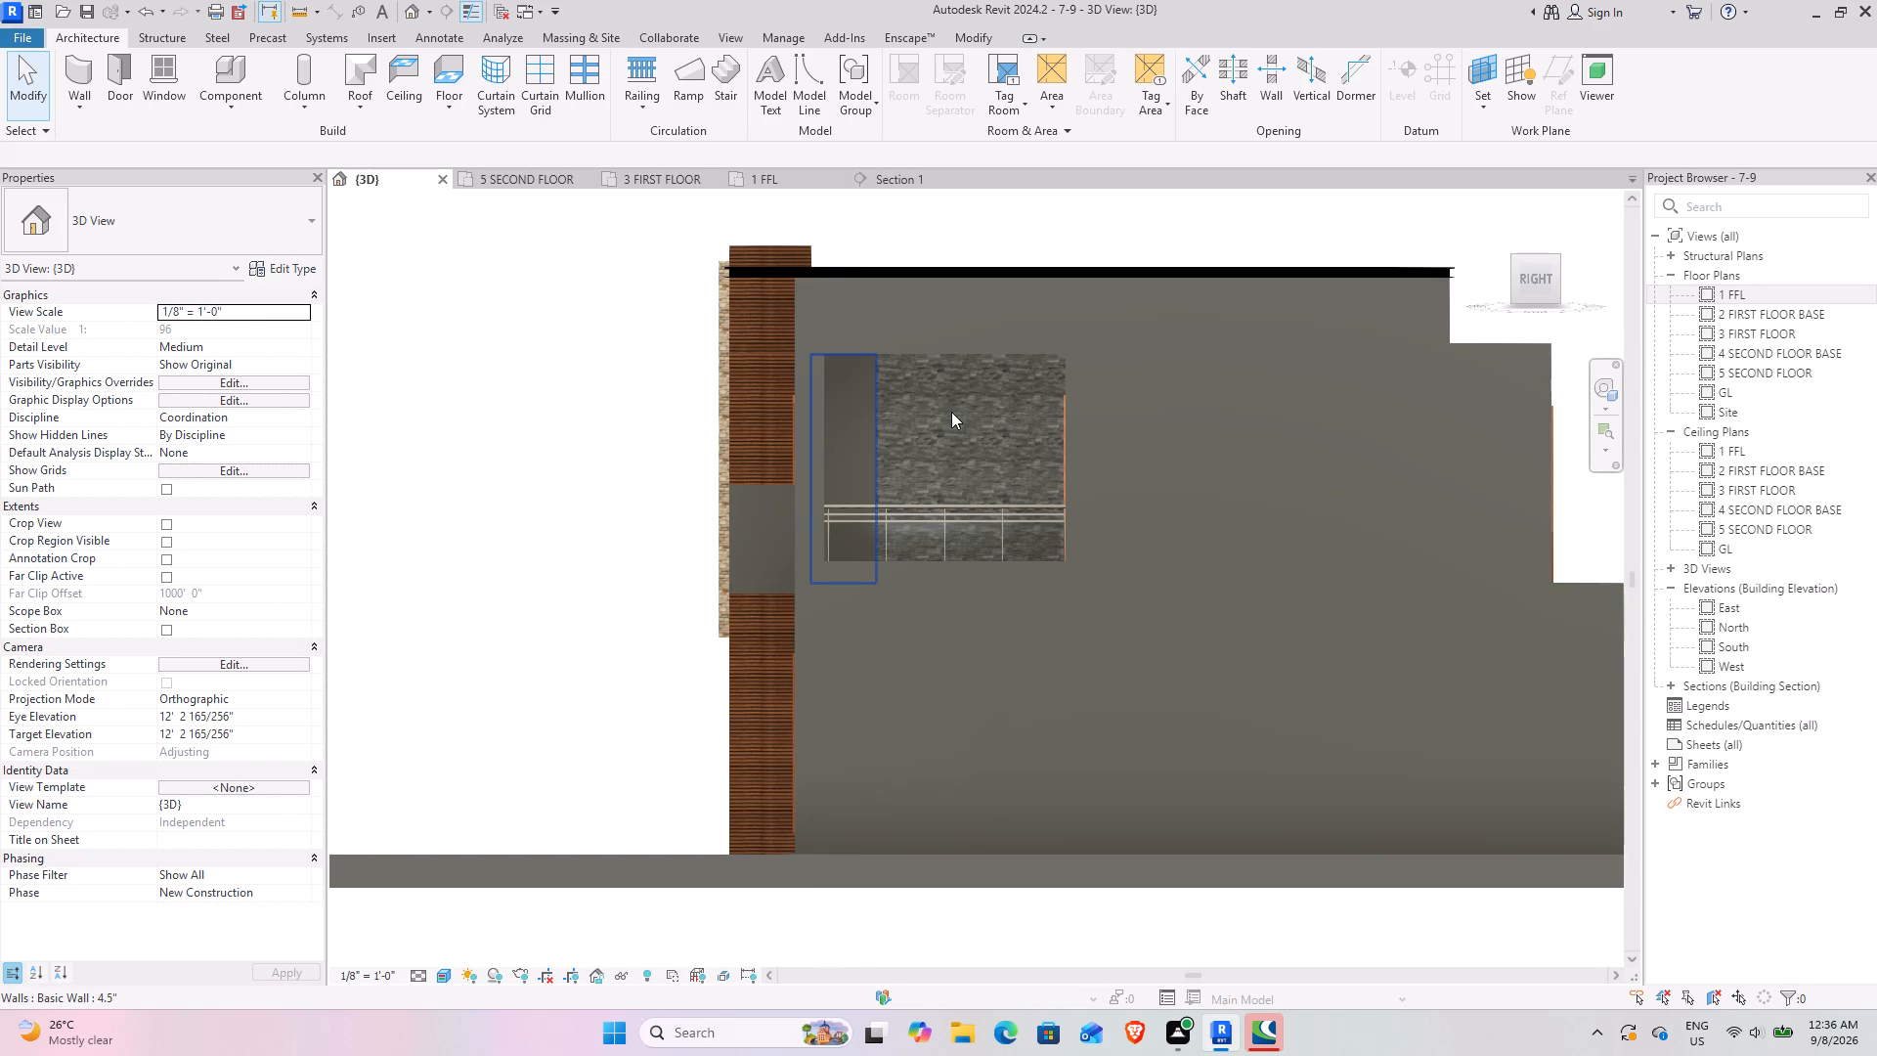
left_click_drag(1515, 258, 1584, 296)
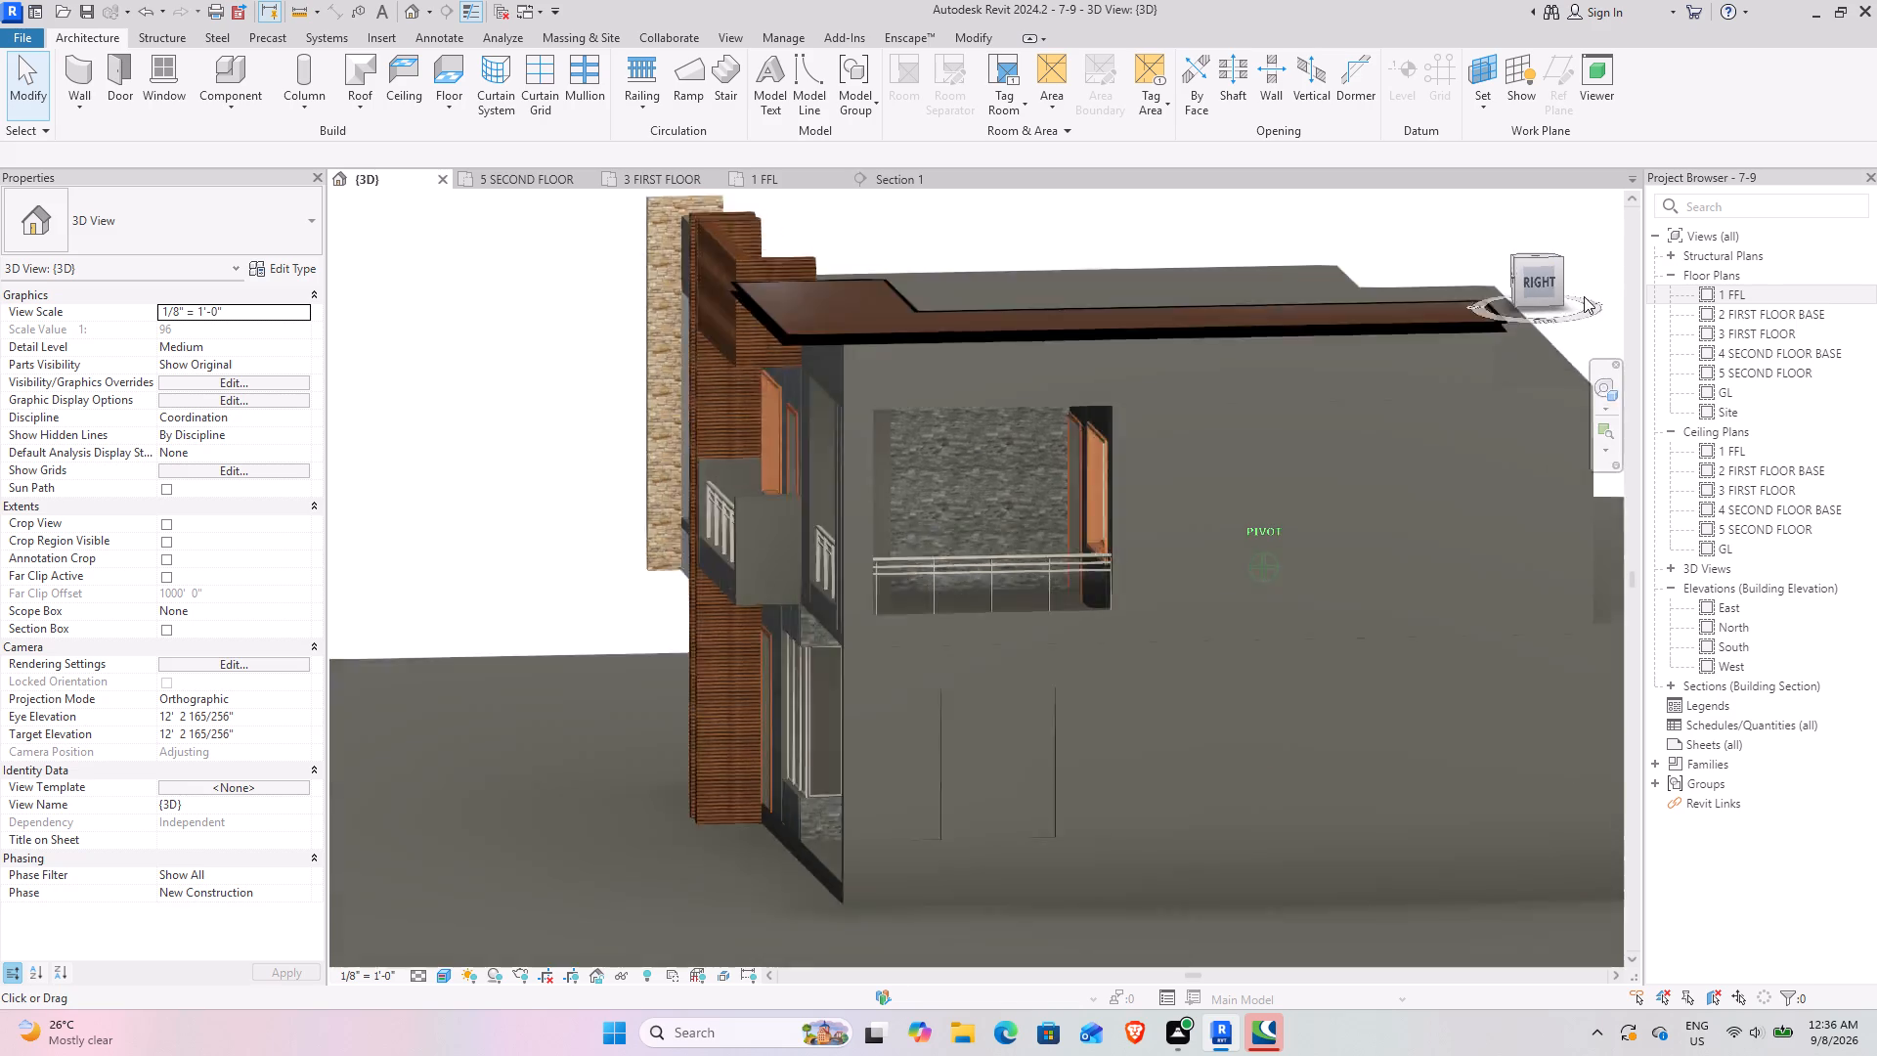
Examine the house's front and porch side in 3D, from above and at a low oblique angle.
left_click_drag(1584, 296, 357, 324)
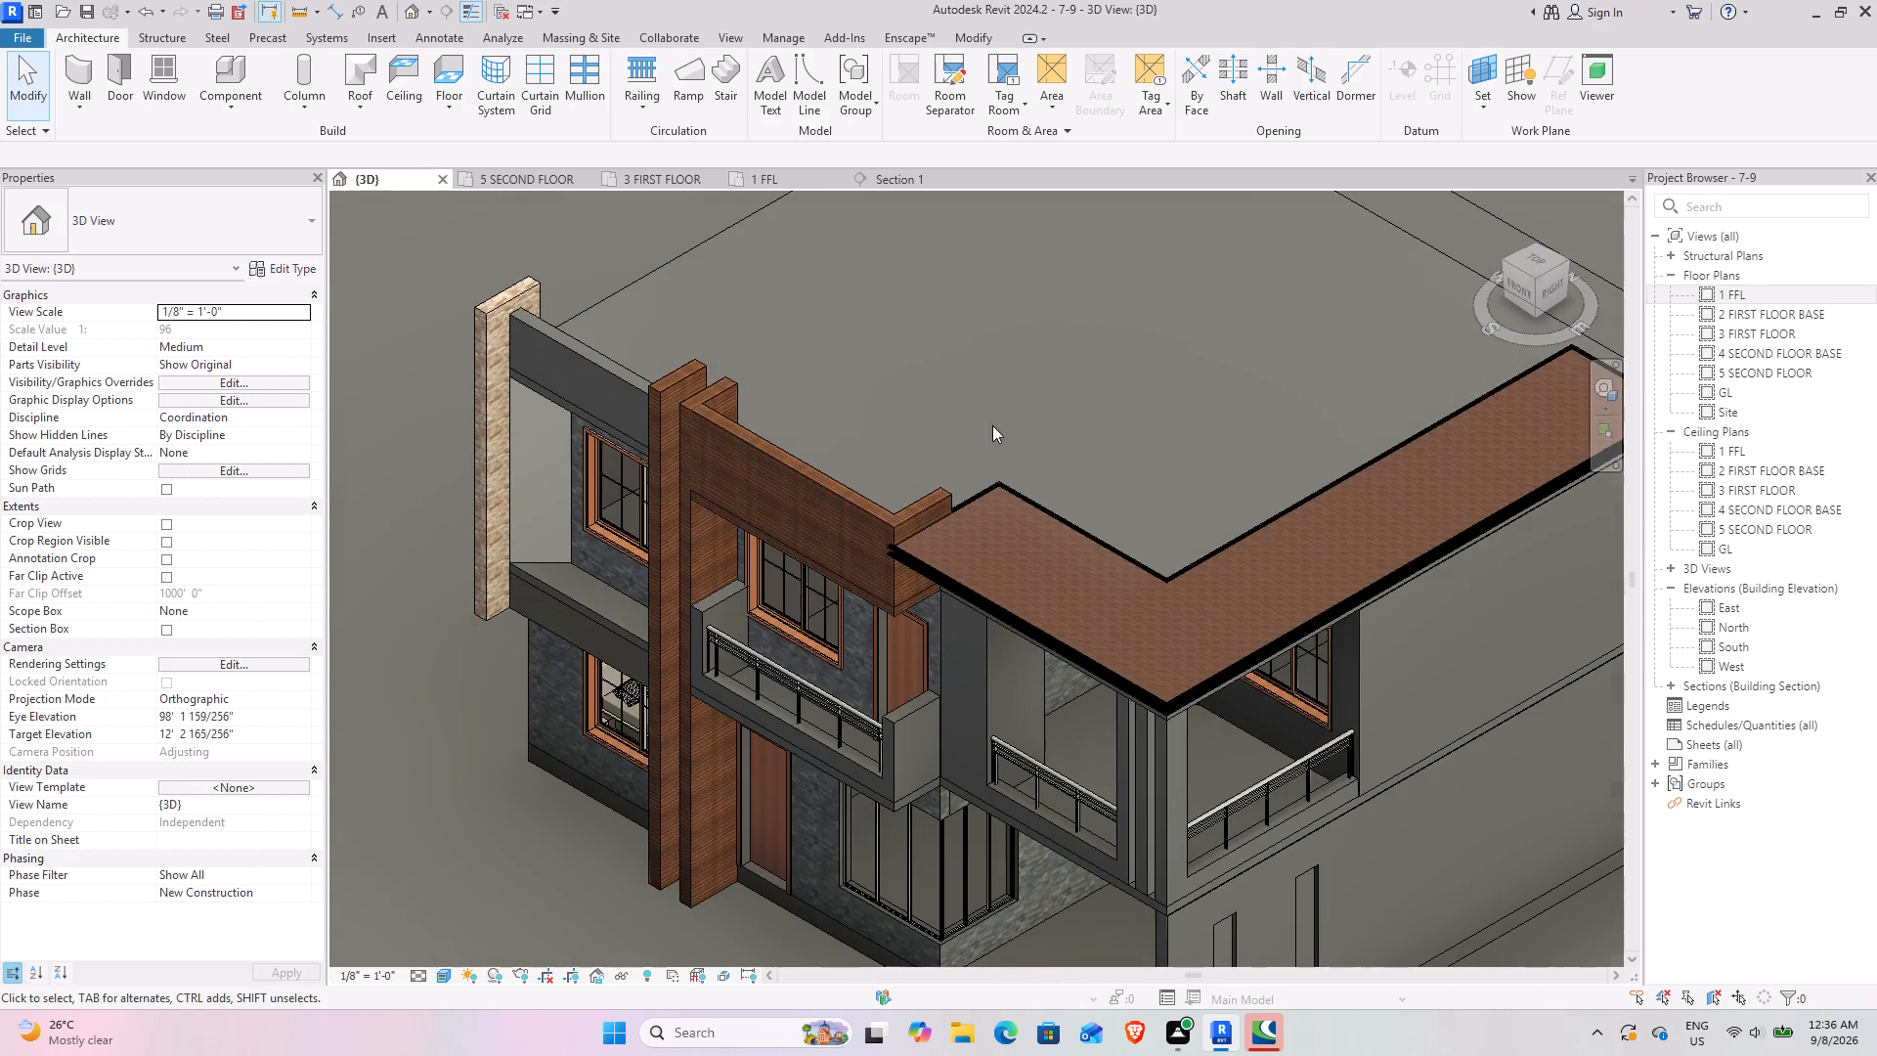
scroll(992, 425, "down", 5)
middle_click_drag(960, 472, 829, 428)
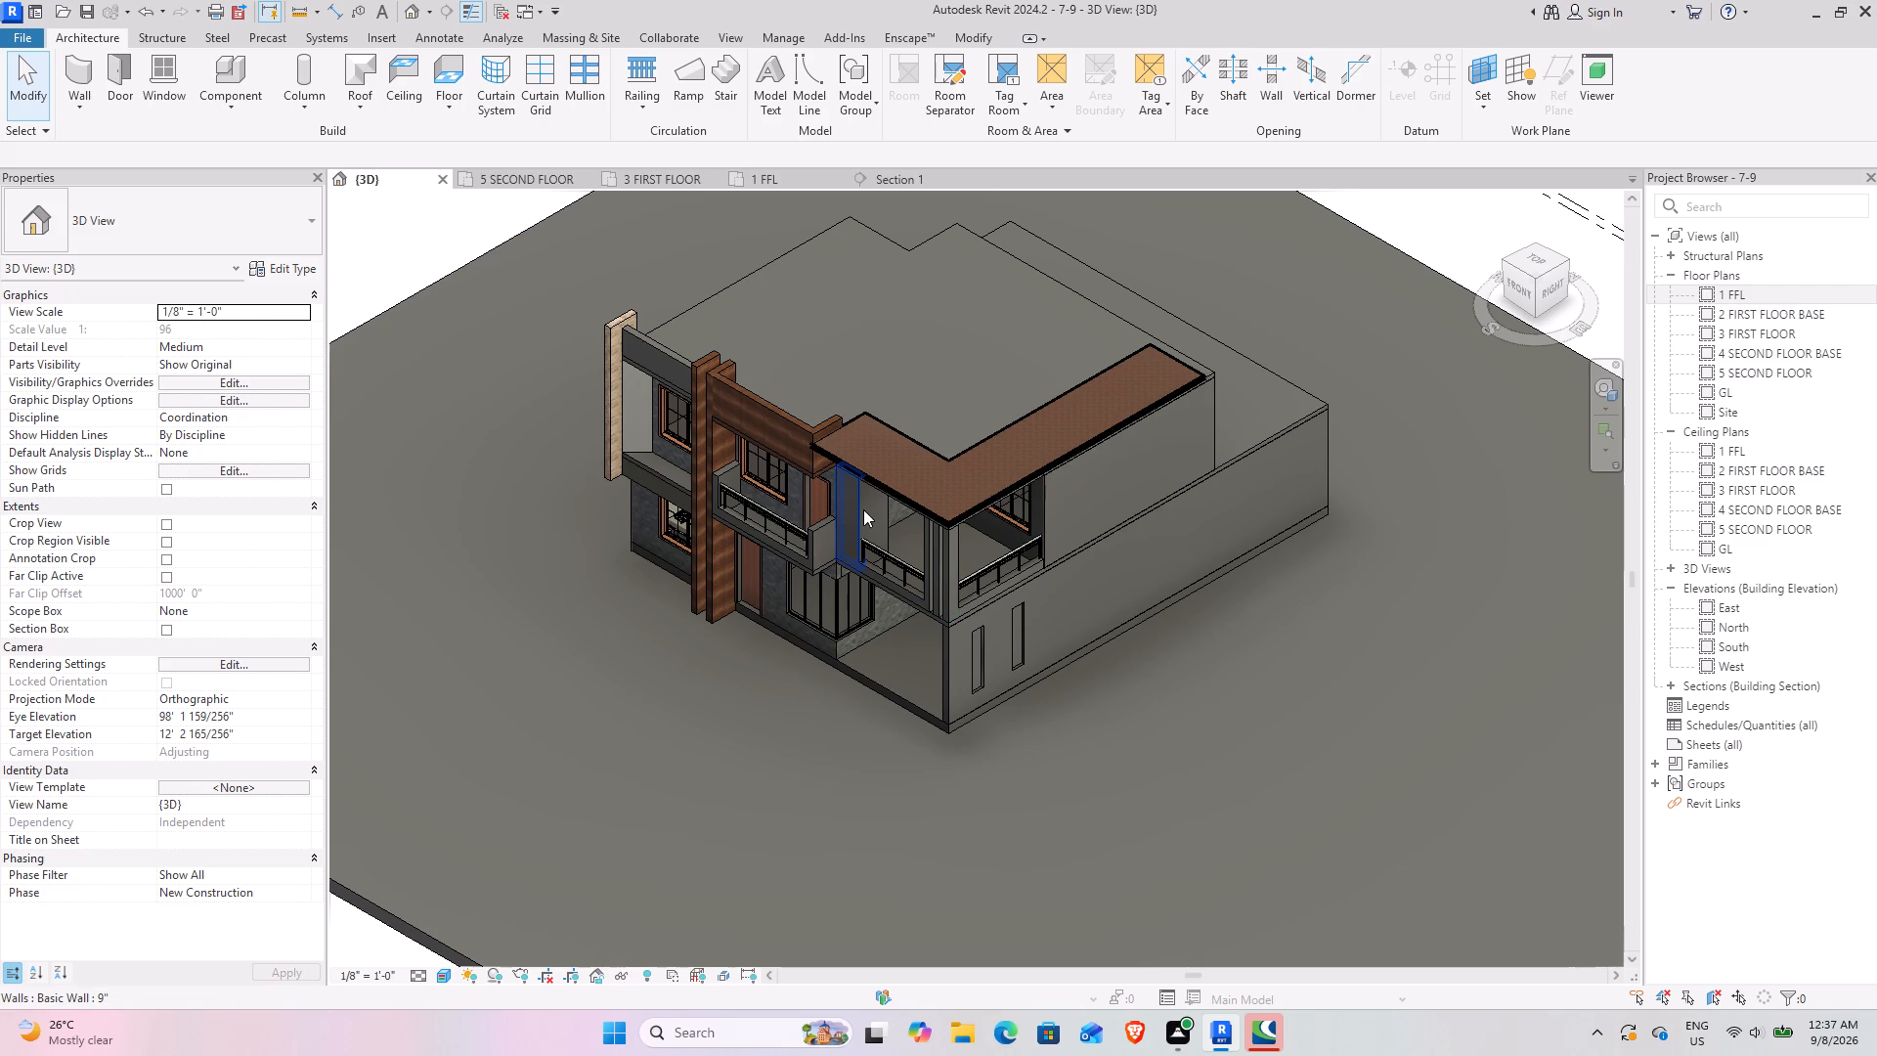
scroll(931, 616, "up", 8)
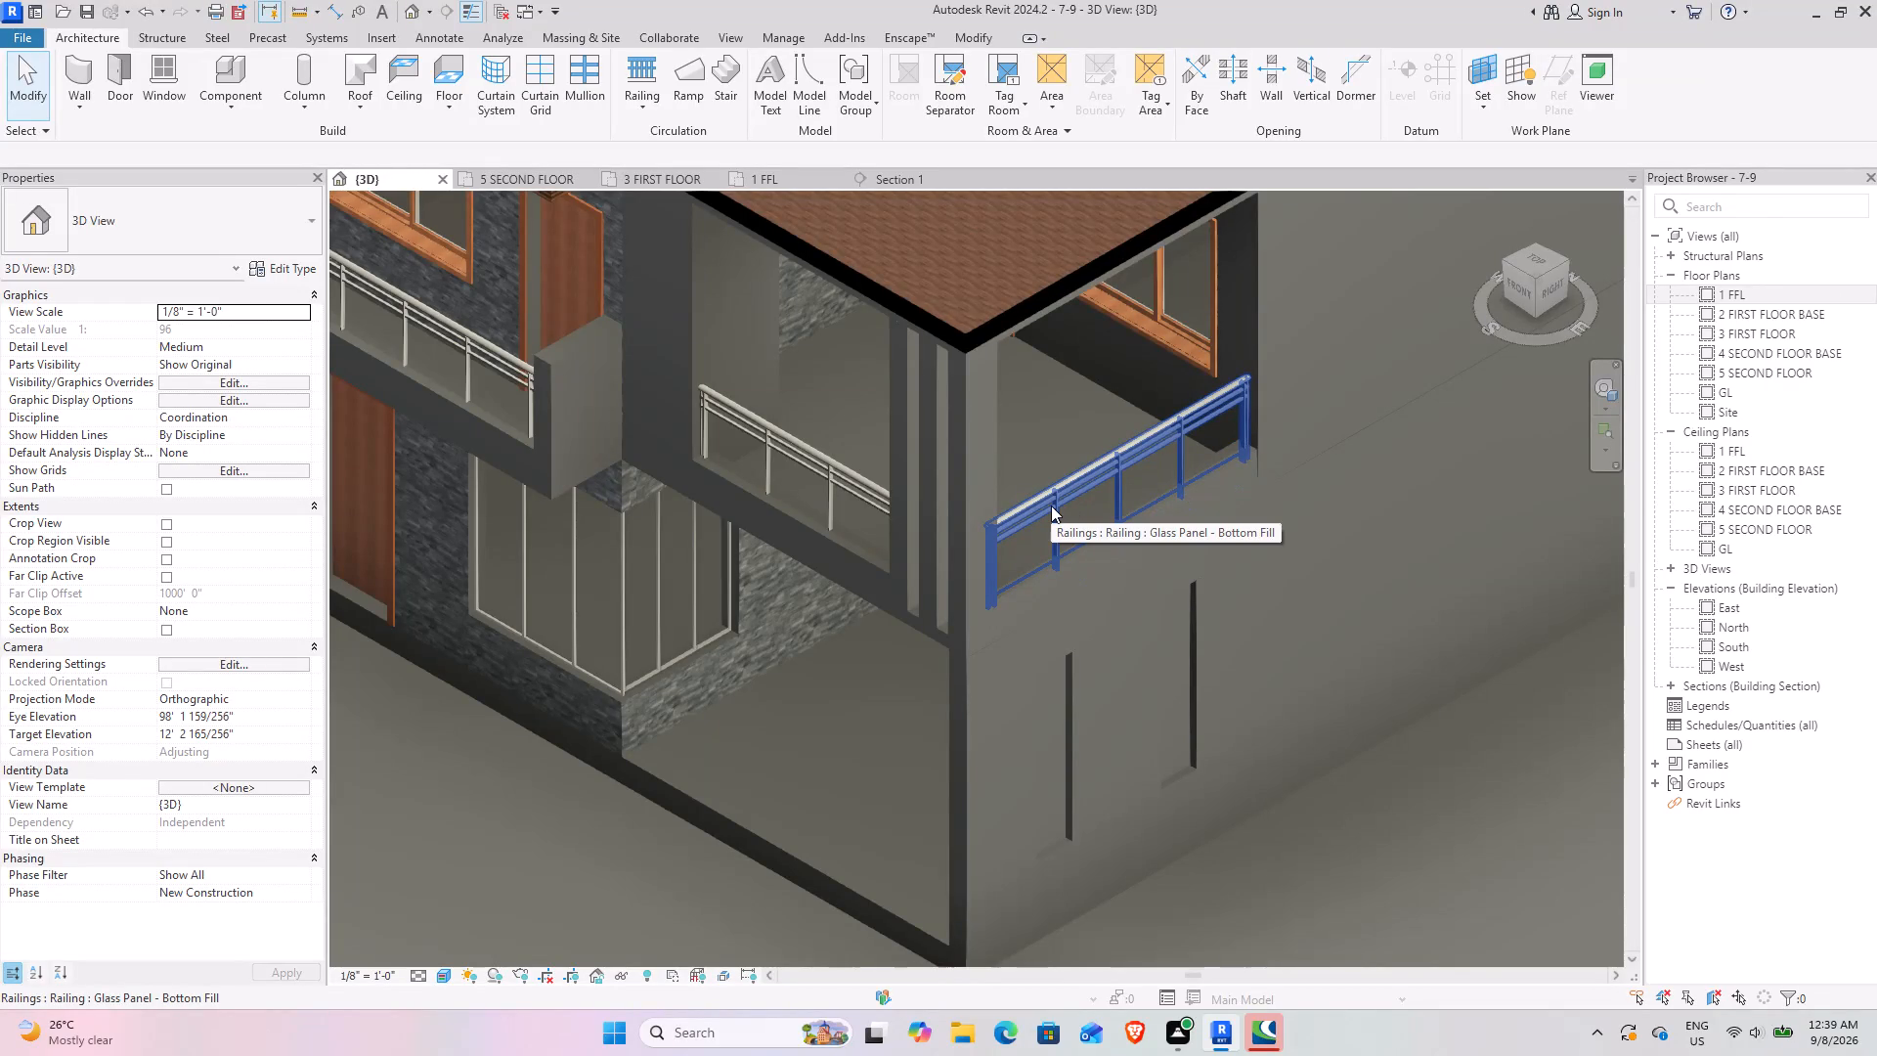
scroll(1117, 493, "down", 9)
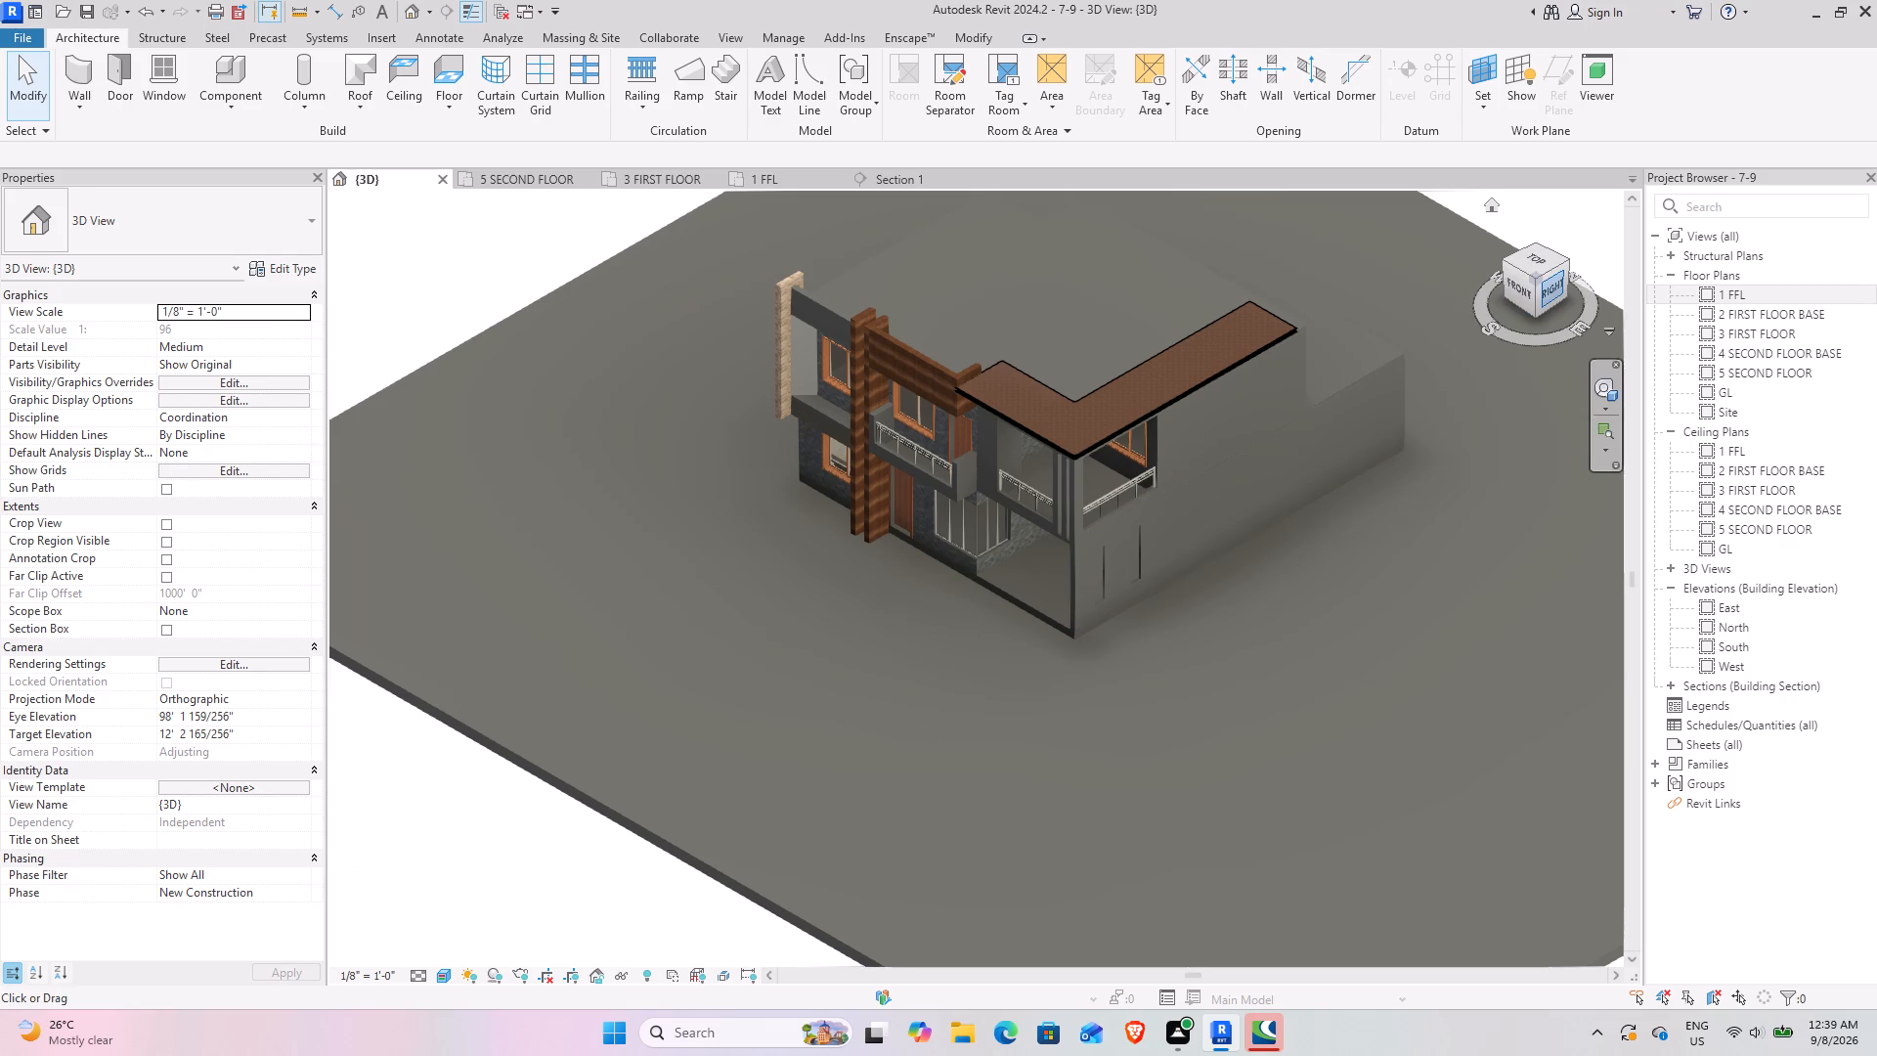
left_click_drag(1542, 281, 1472, 253)
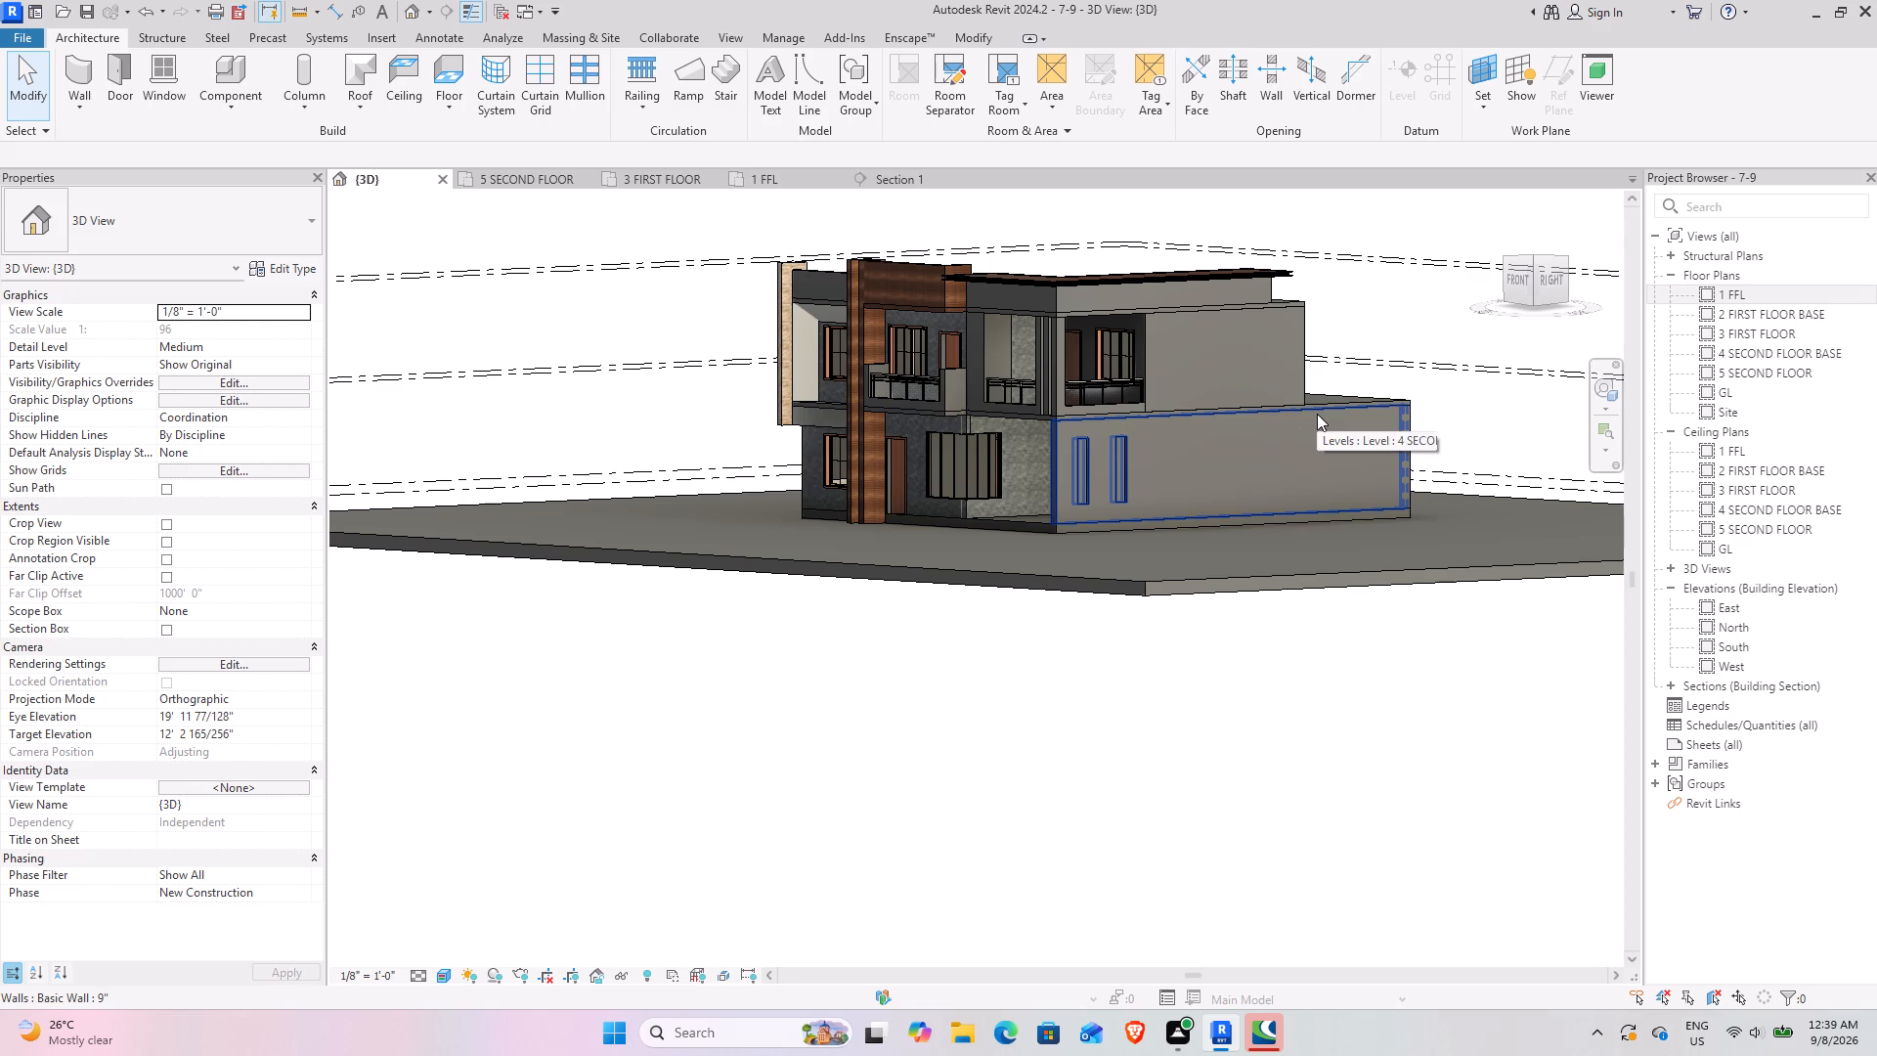
Examine the 3 FIRST FLOOR plan, especially the outer side wall beside the staircase and kitchen area.
left_click(654, 175)
scroll(804, 674, "down", 5)
middle_click_drag(623, 630, 818, 666)
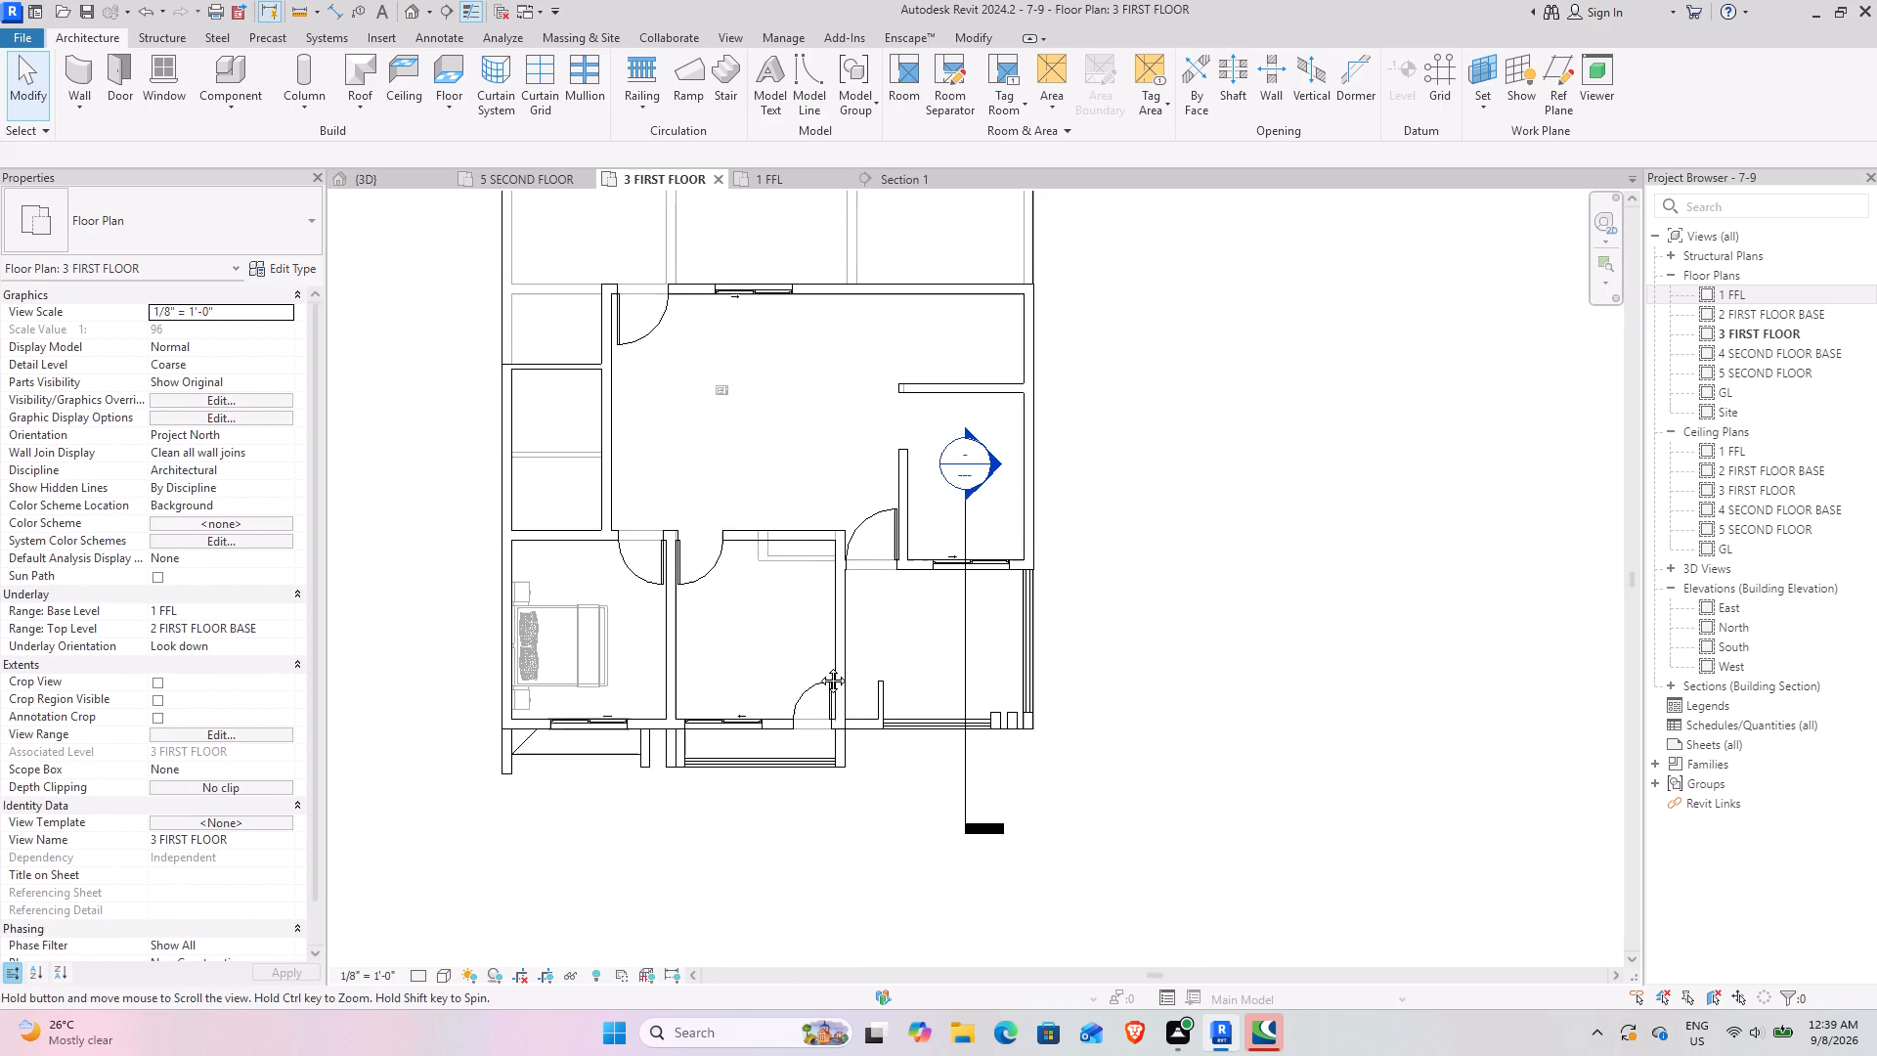
middle_click_drag(818, 666, 819, 666)
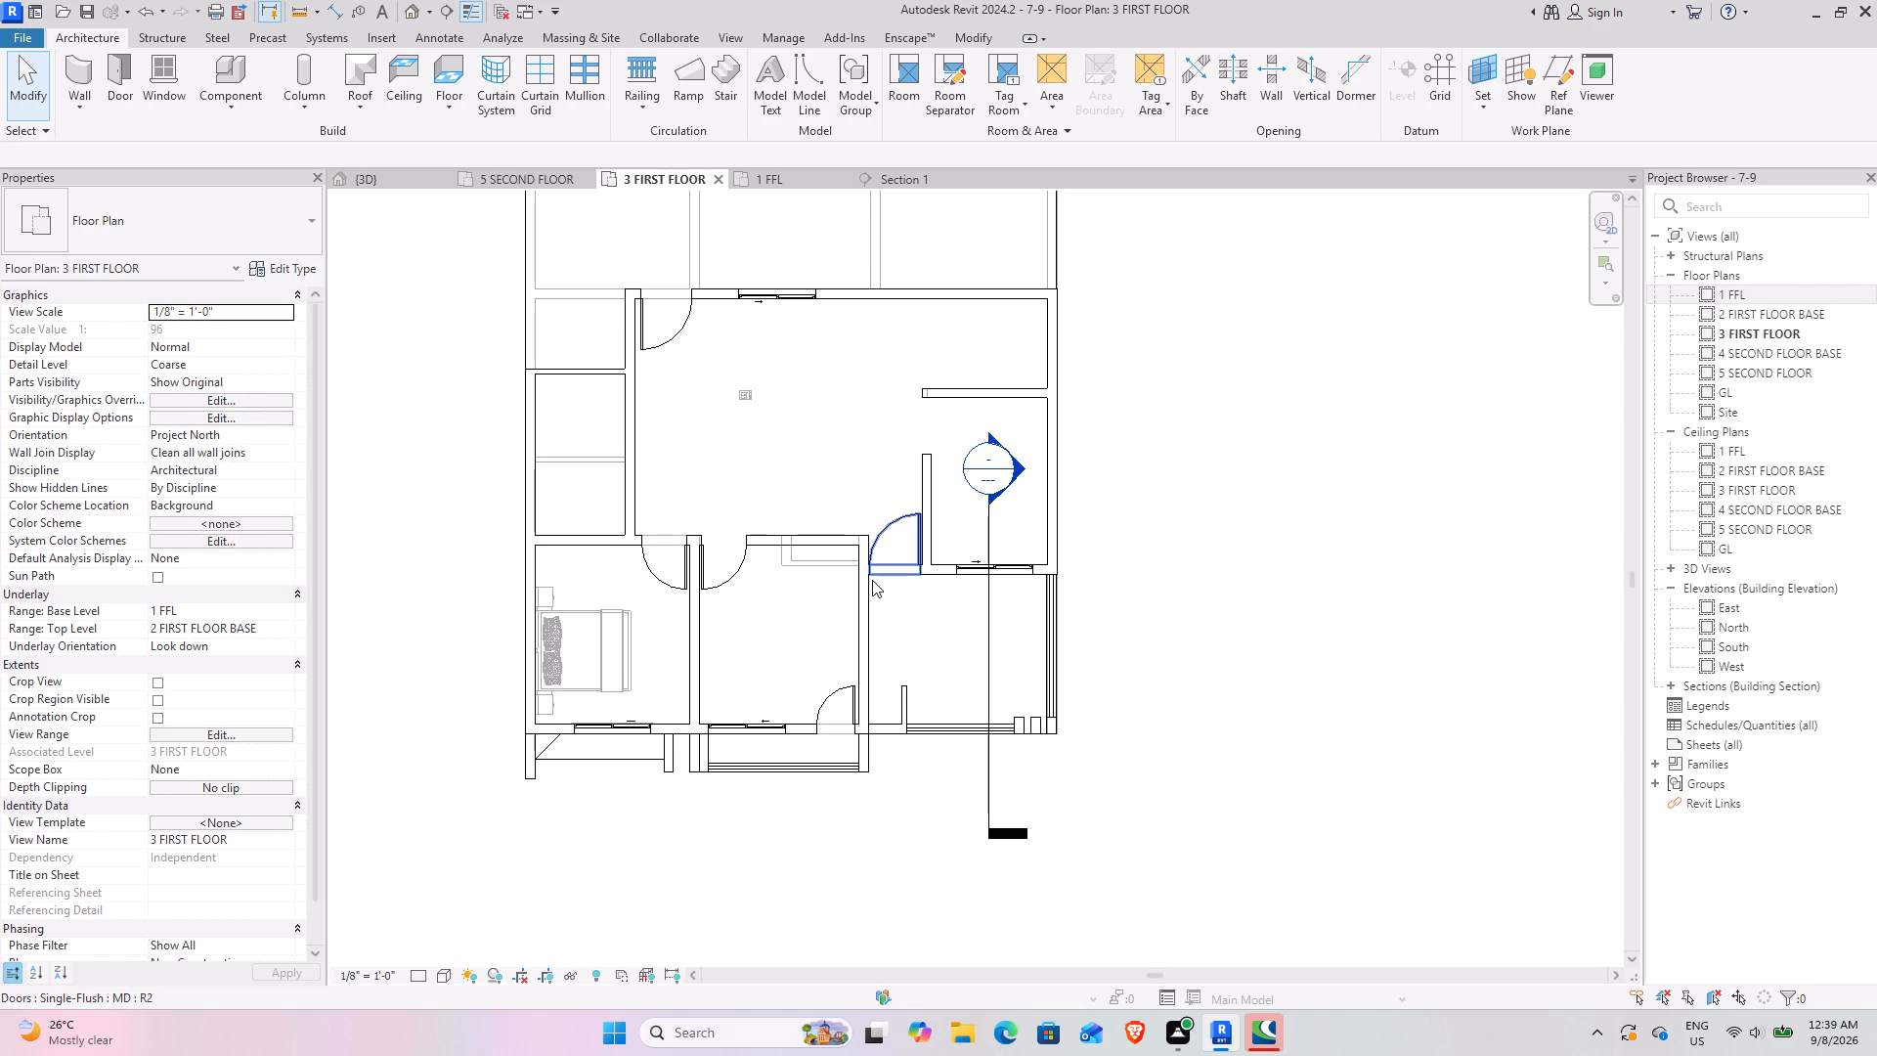
middle_click_drag(893, 461, 974, 744)
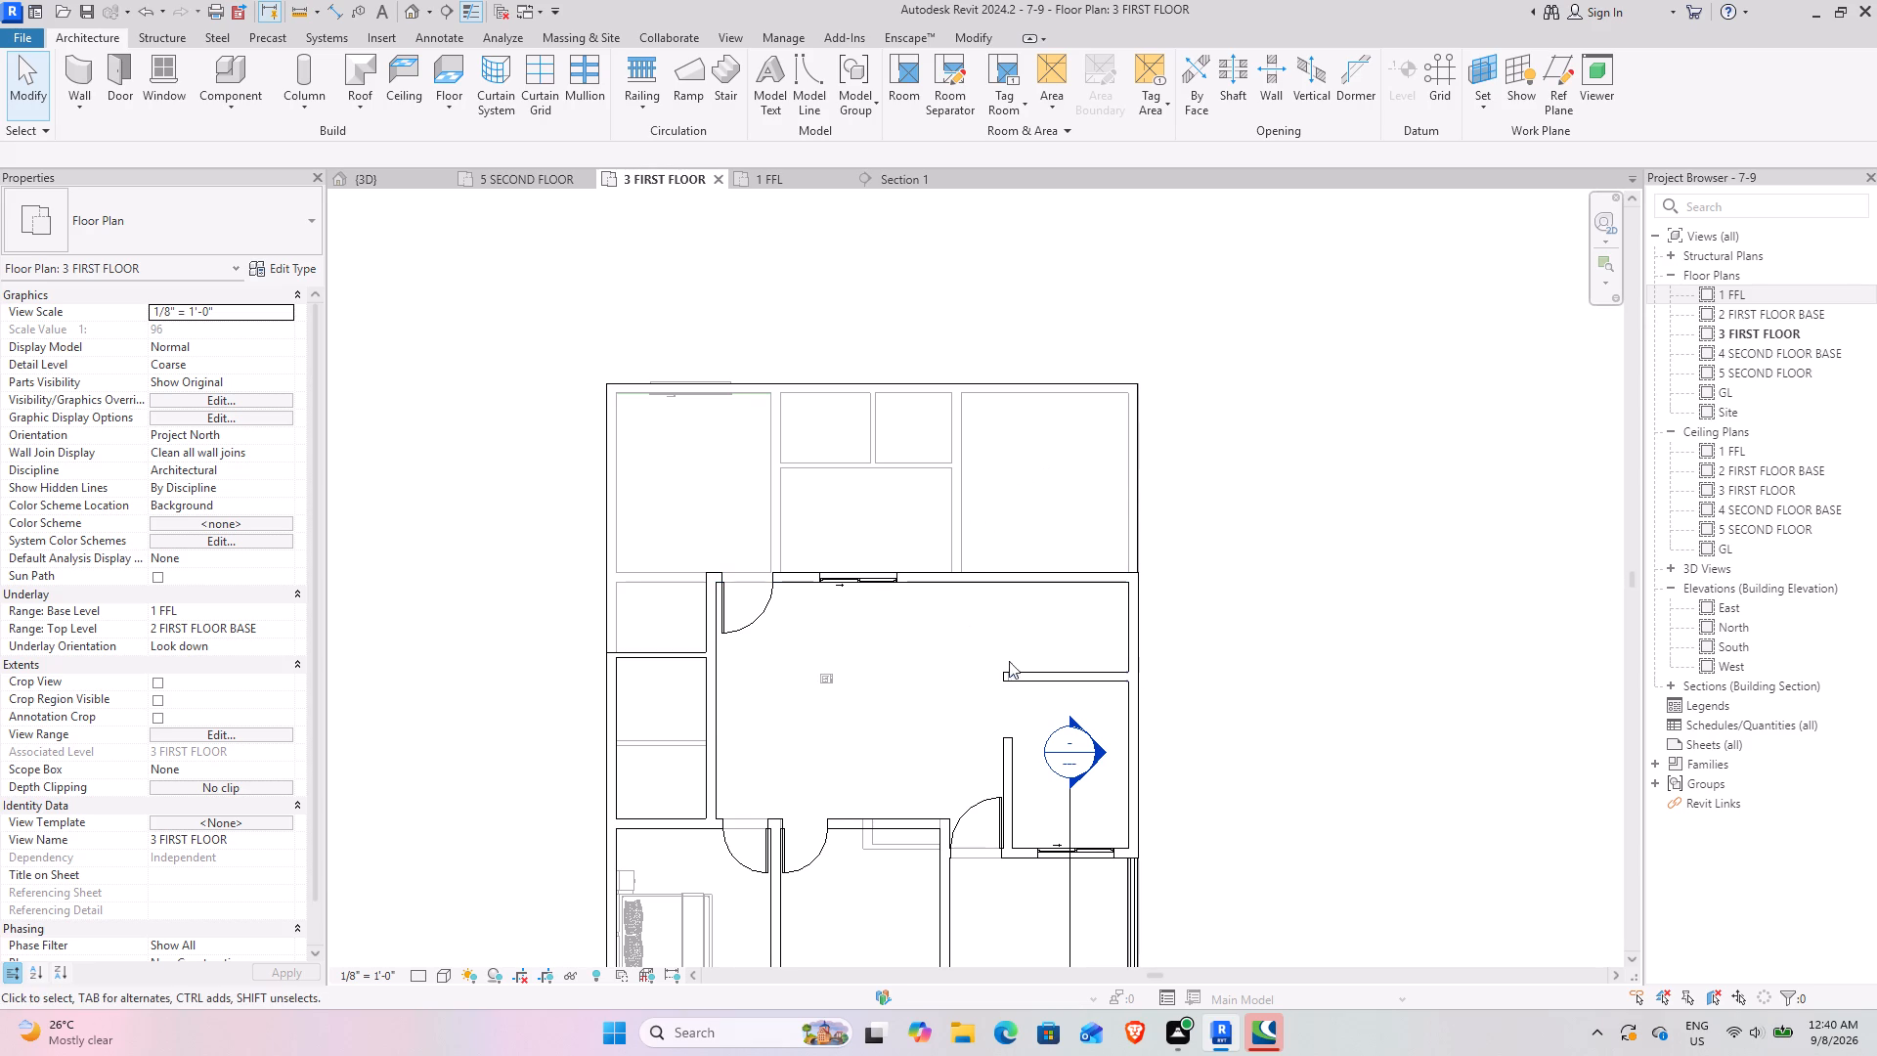
middle_click_drag(946, 417, 982, 517)
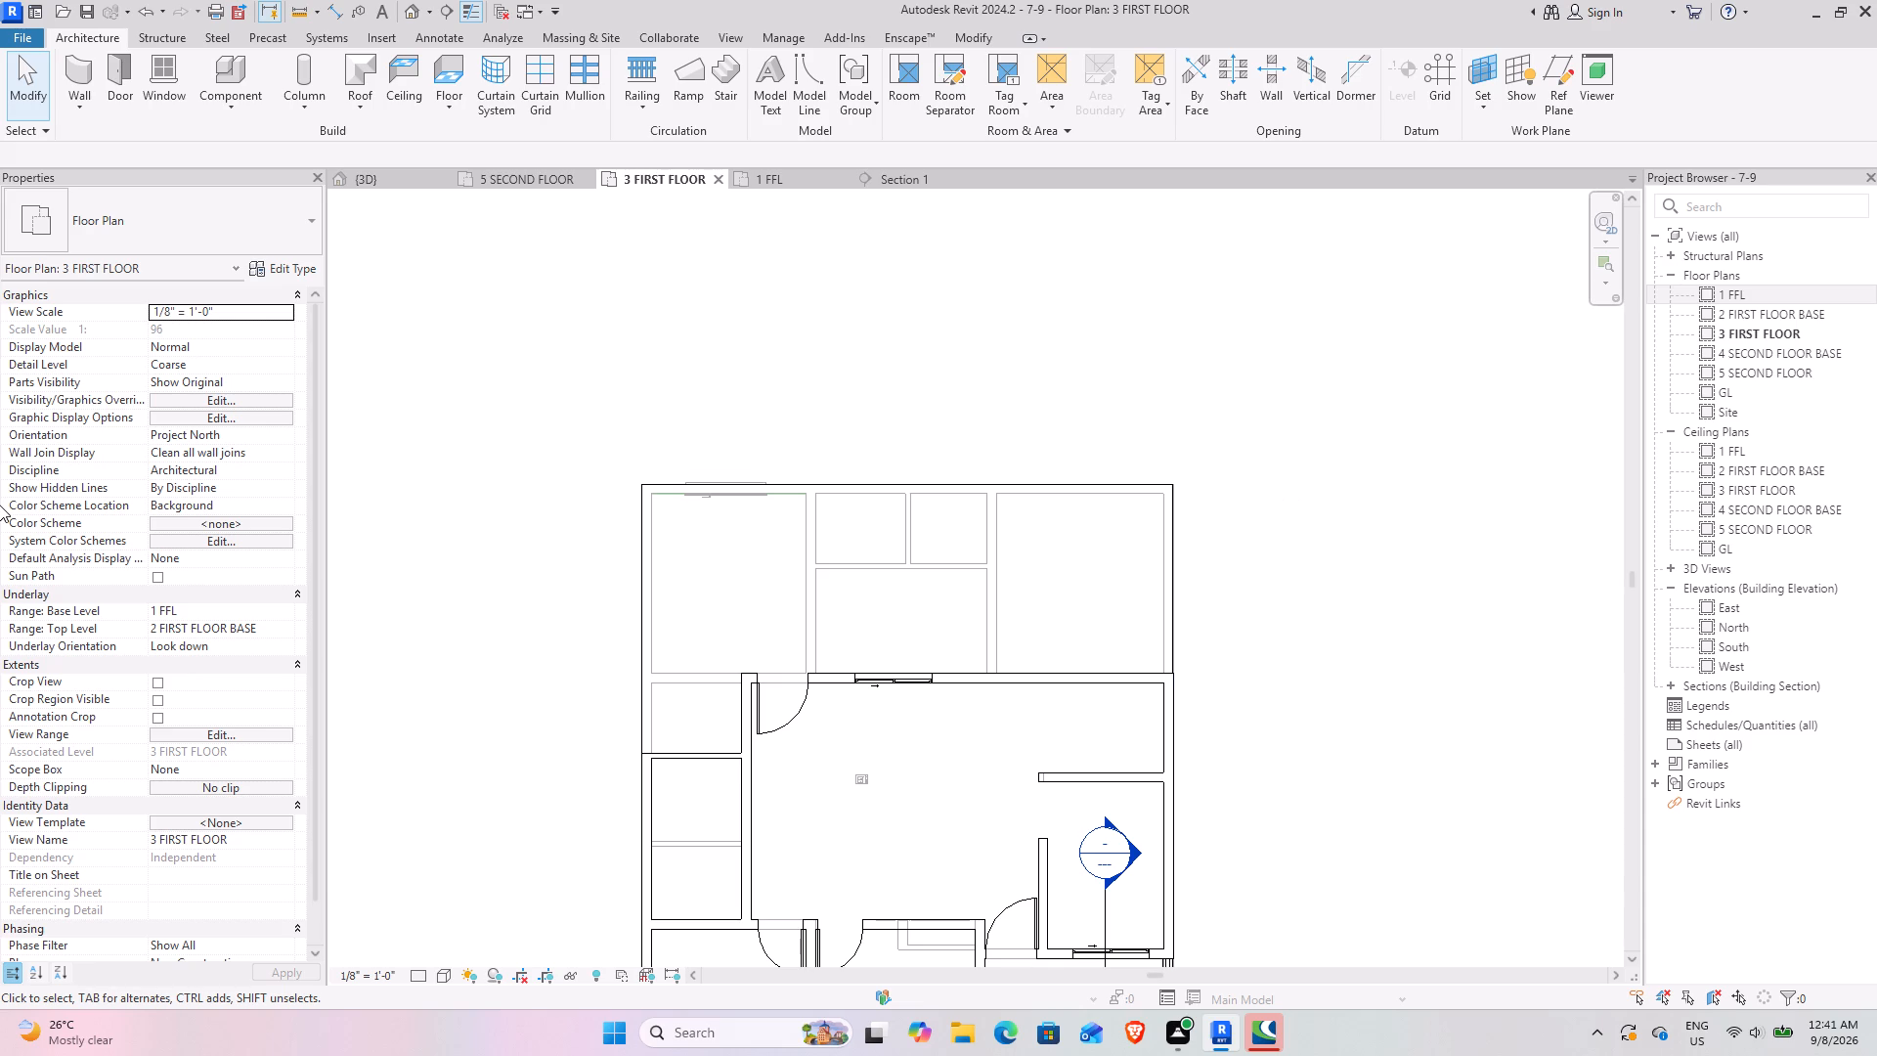
middle_click_drag(1190, 811, 1177, 807)
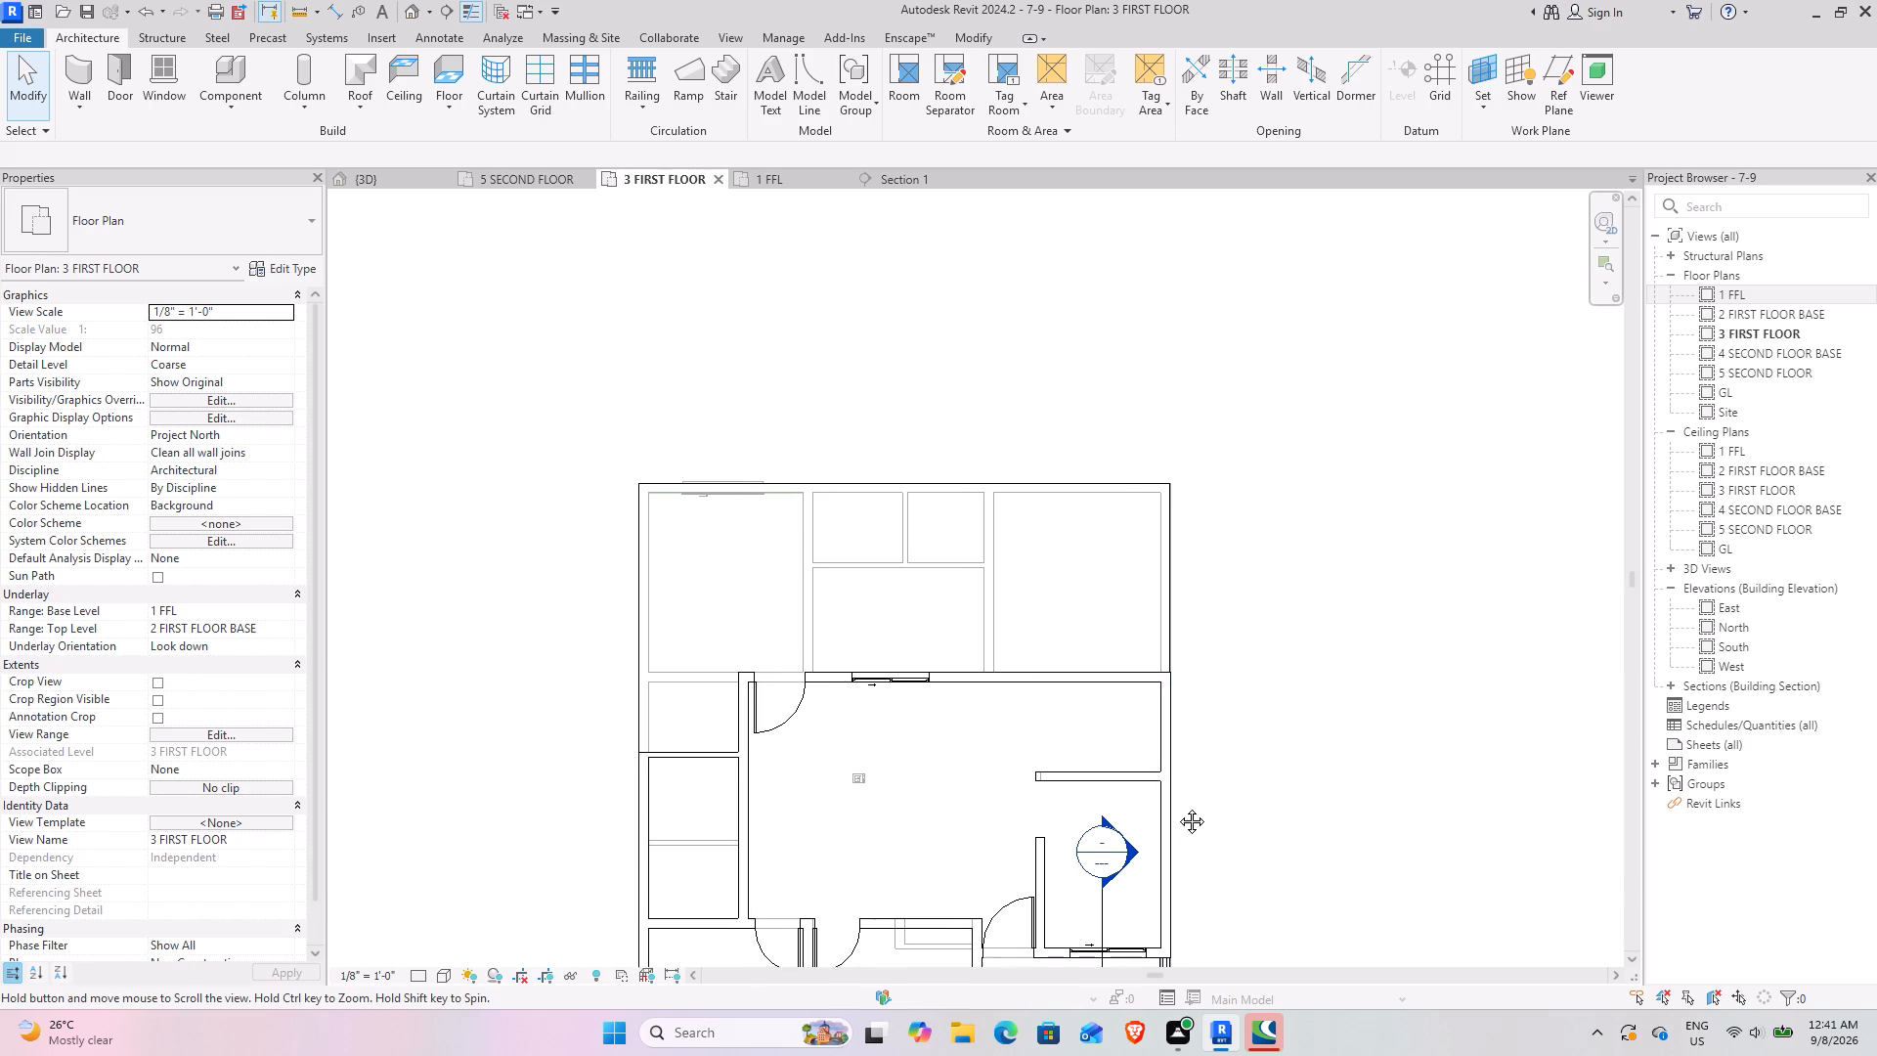
middle_click_drag(1177, 807, 935, 682)
scroll(933, 679, "down", 1)
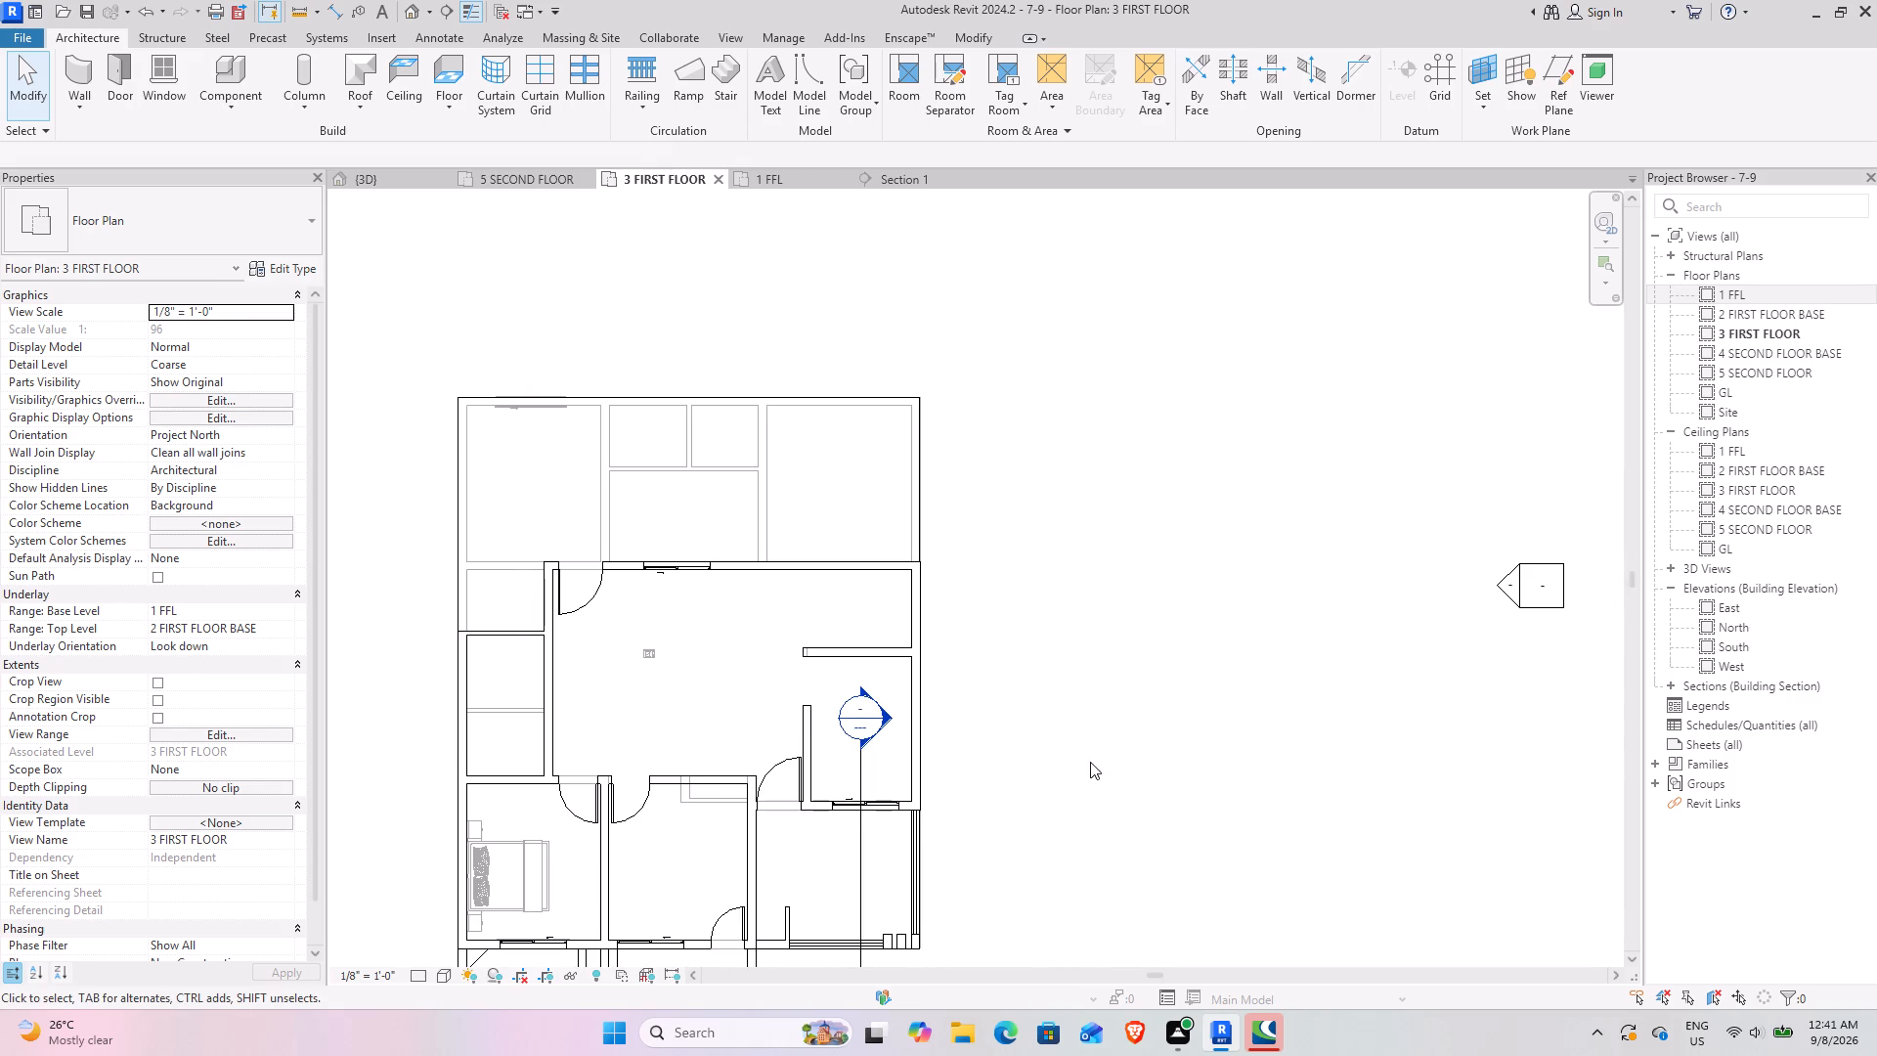
scroll(929, 716, "up", 3)
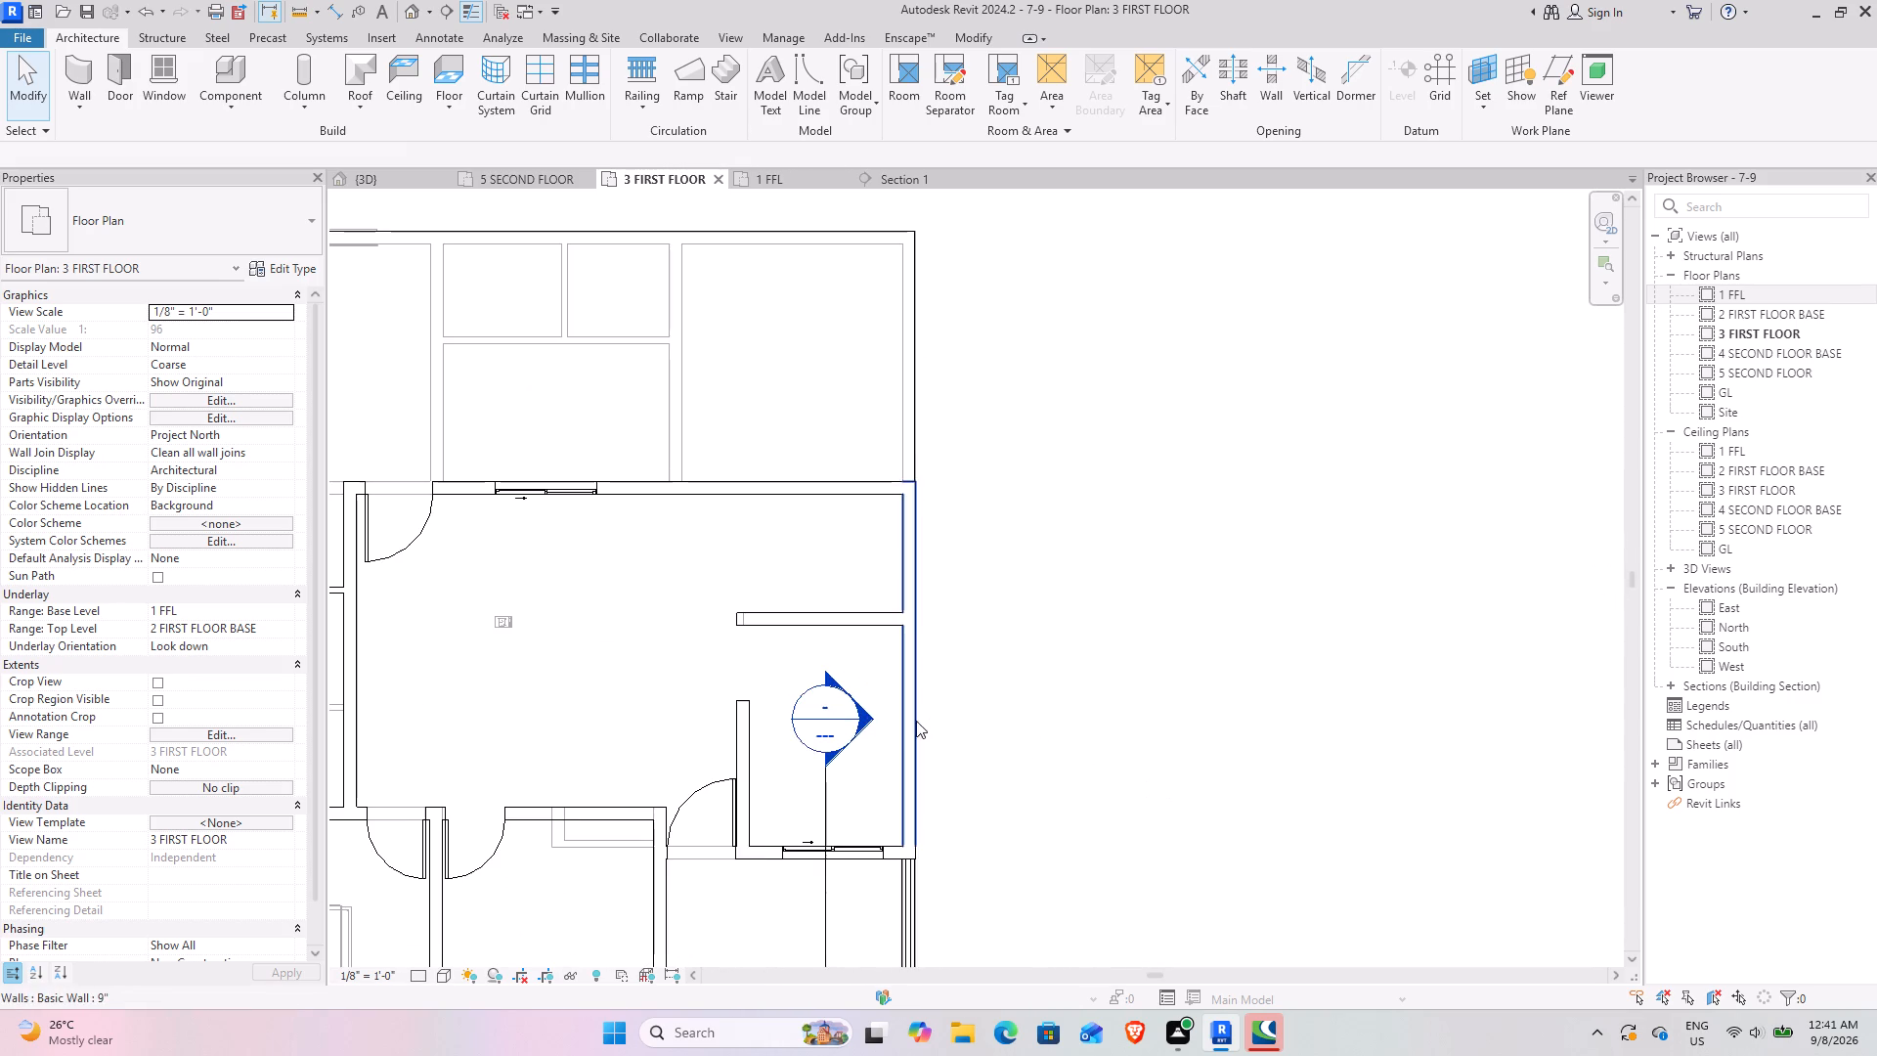
middle_click_drag(865, 759, 991, 705)
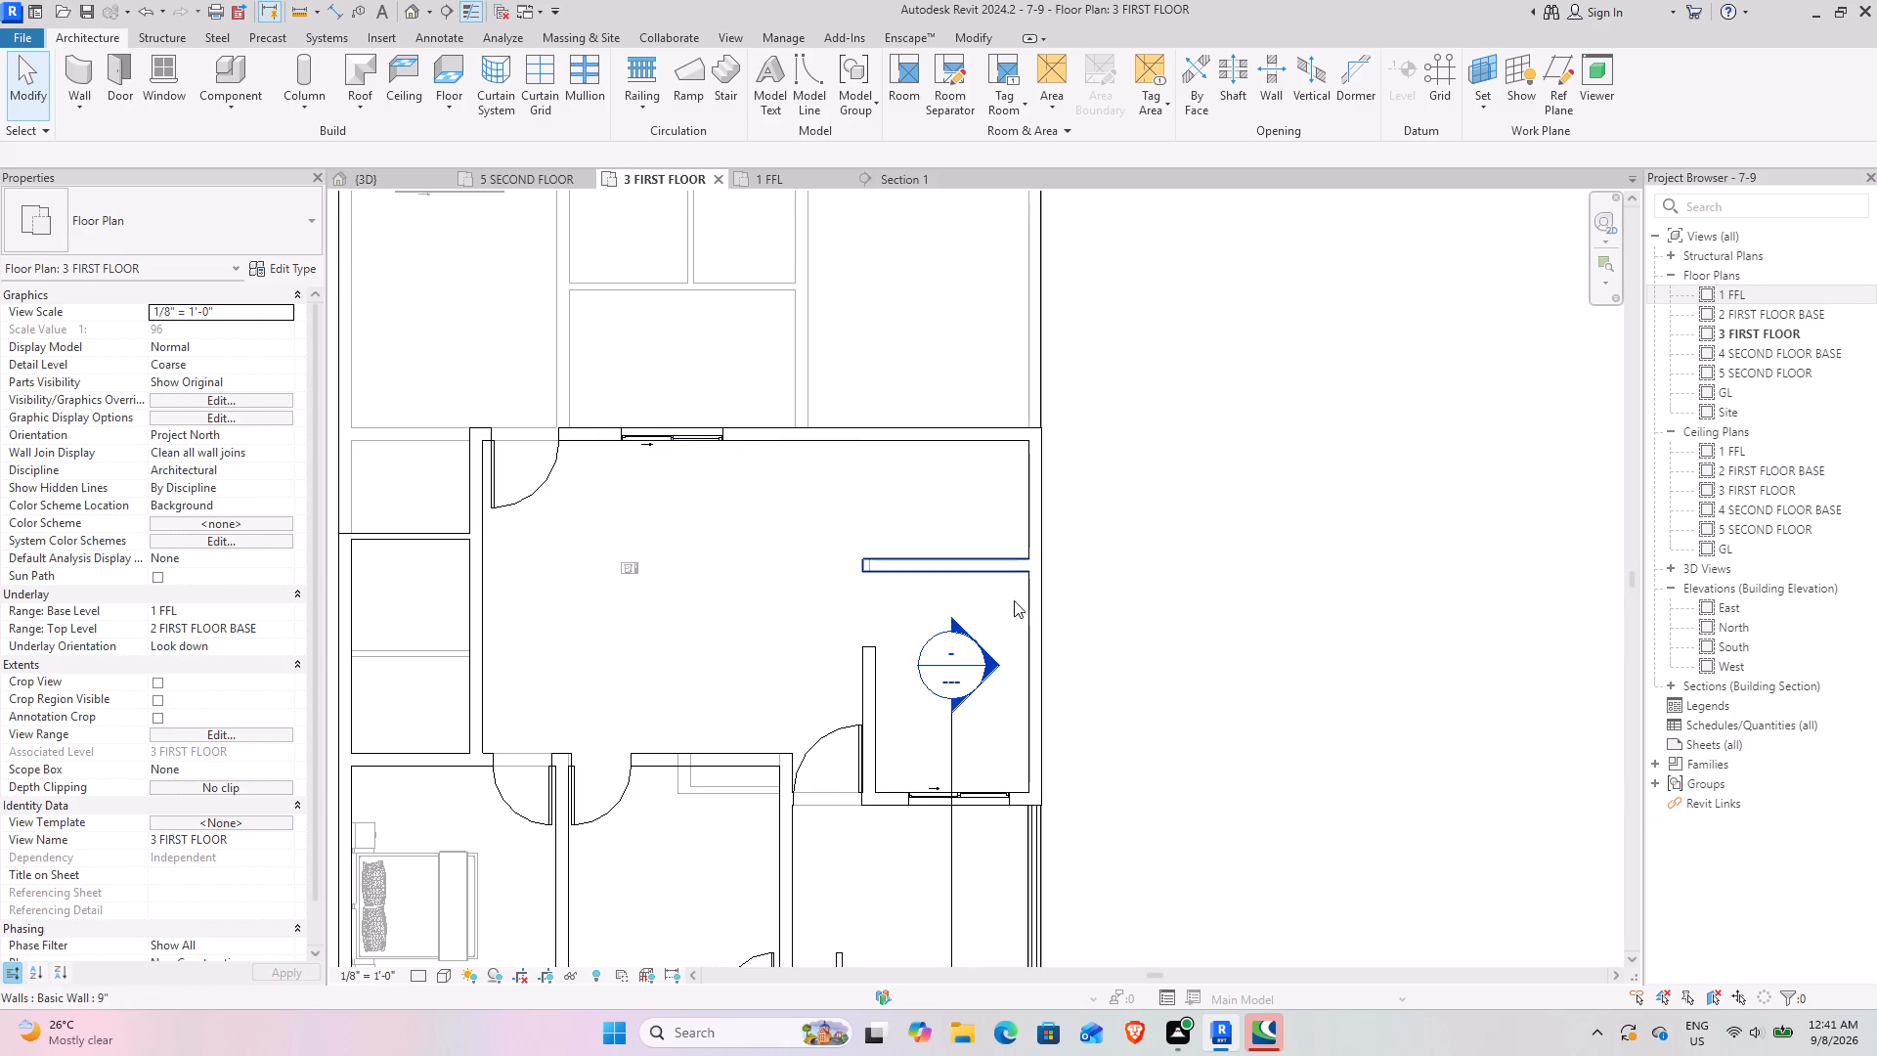
scroll(832, 406, "down", 4)
Open the first-floor ROOF slab's boundary for editing in the 3 FIRST FLOOR plan and start a straight boundary line near the outer side edge.
left_click(381, 183)
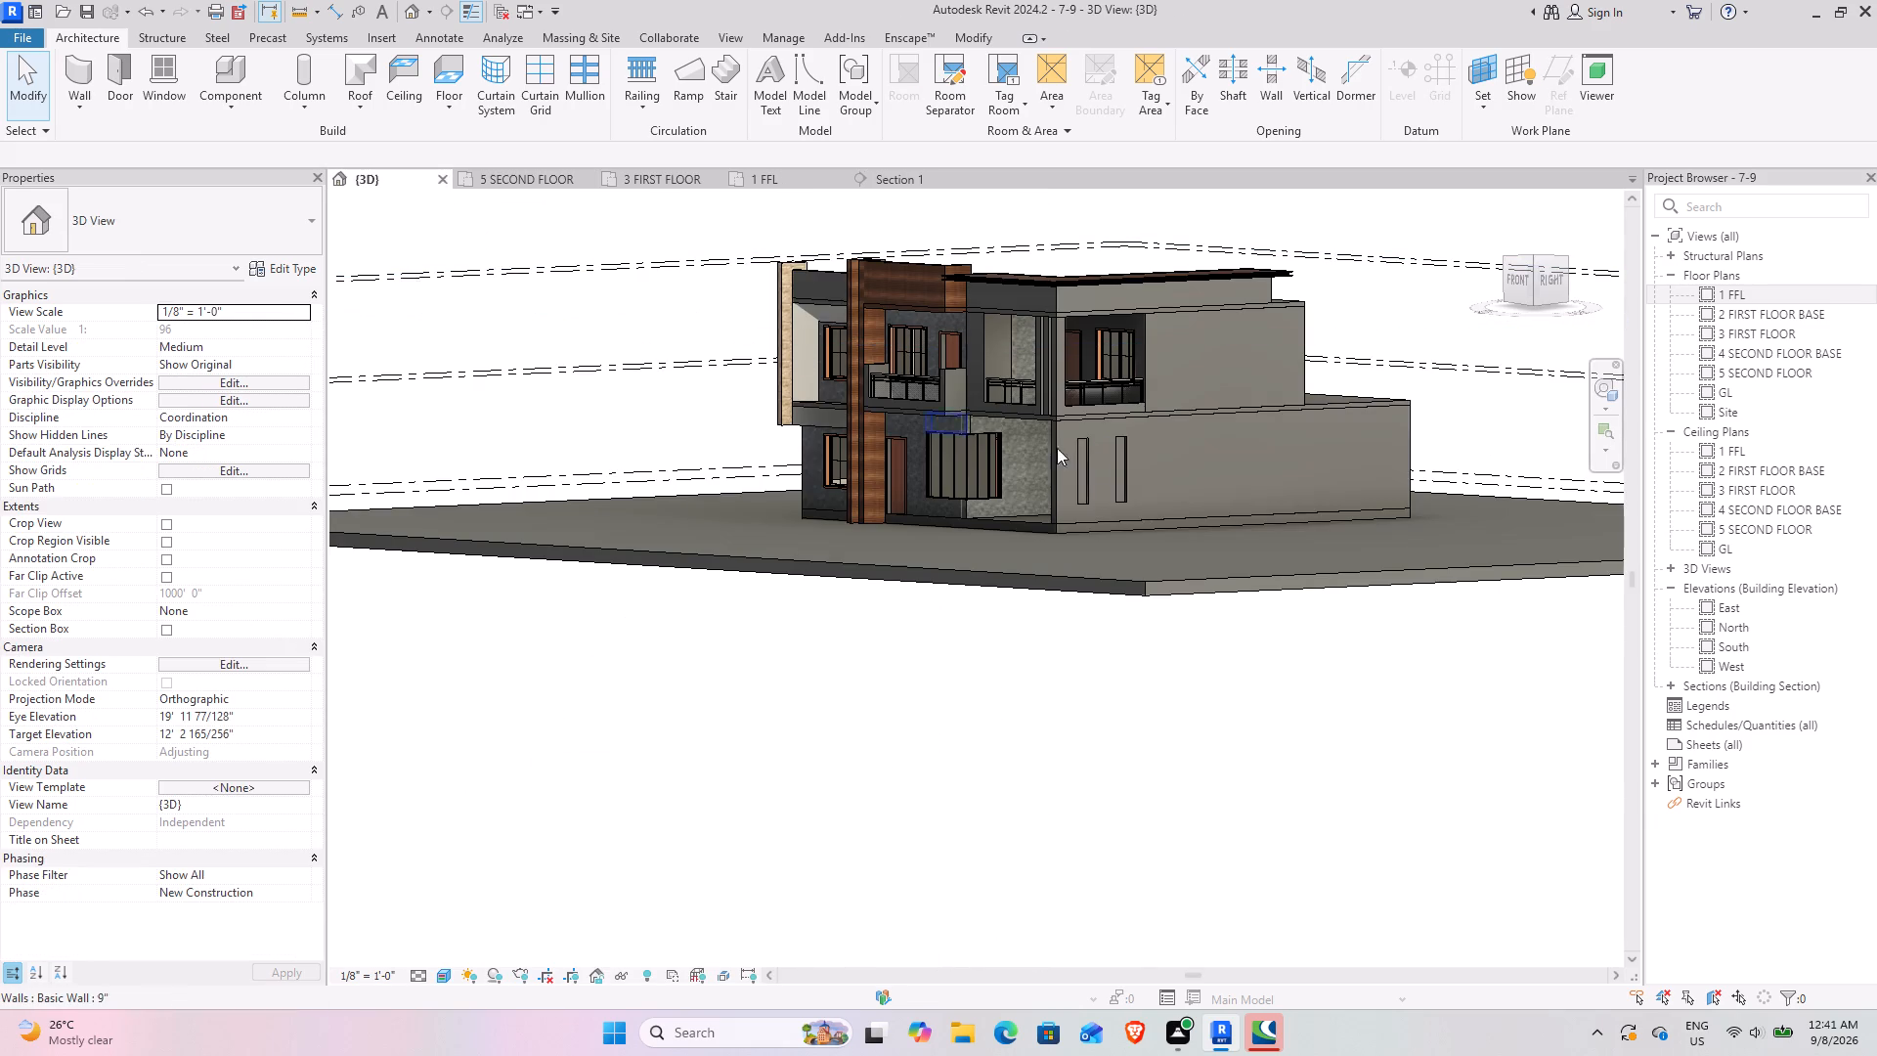
left_click(1209, 411)
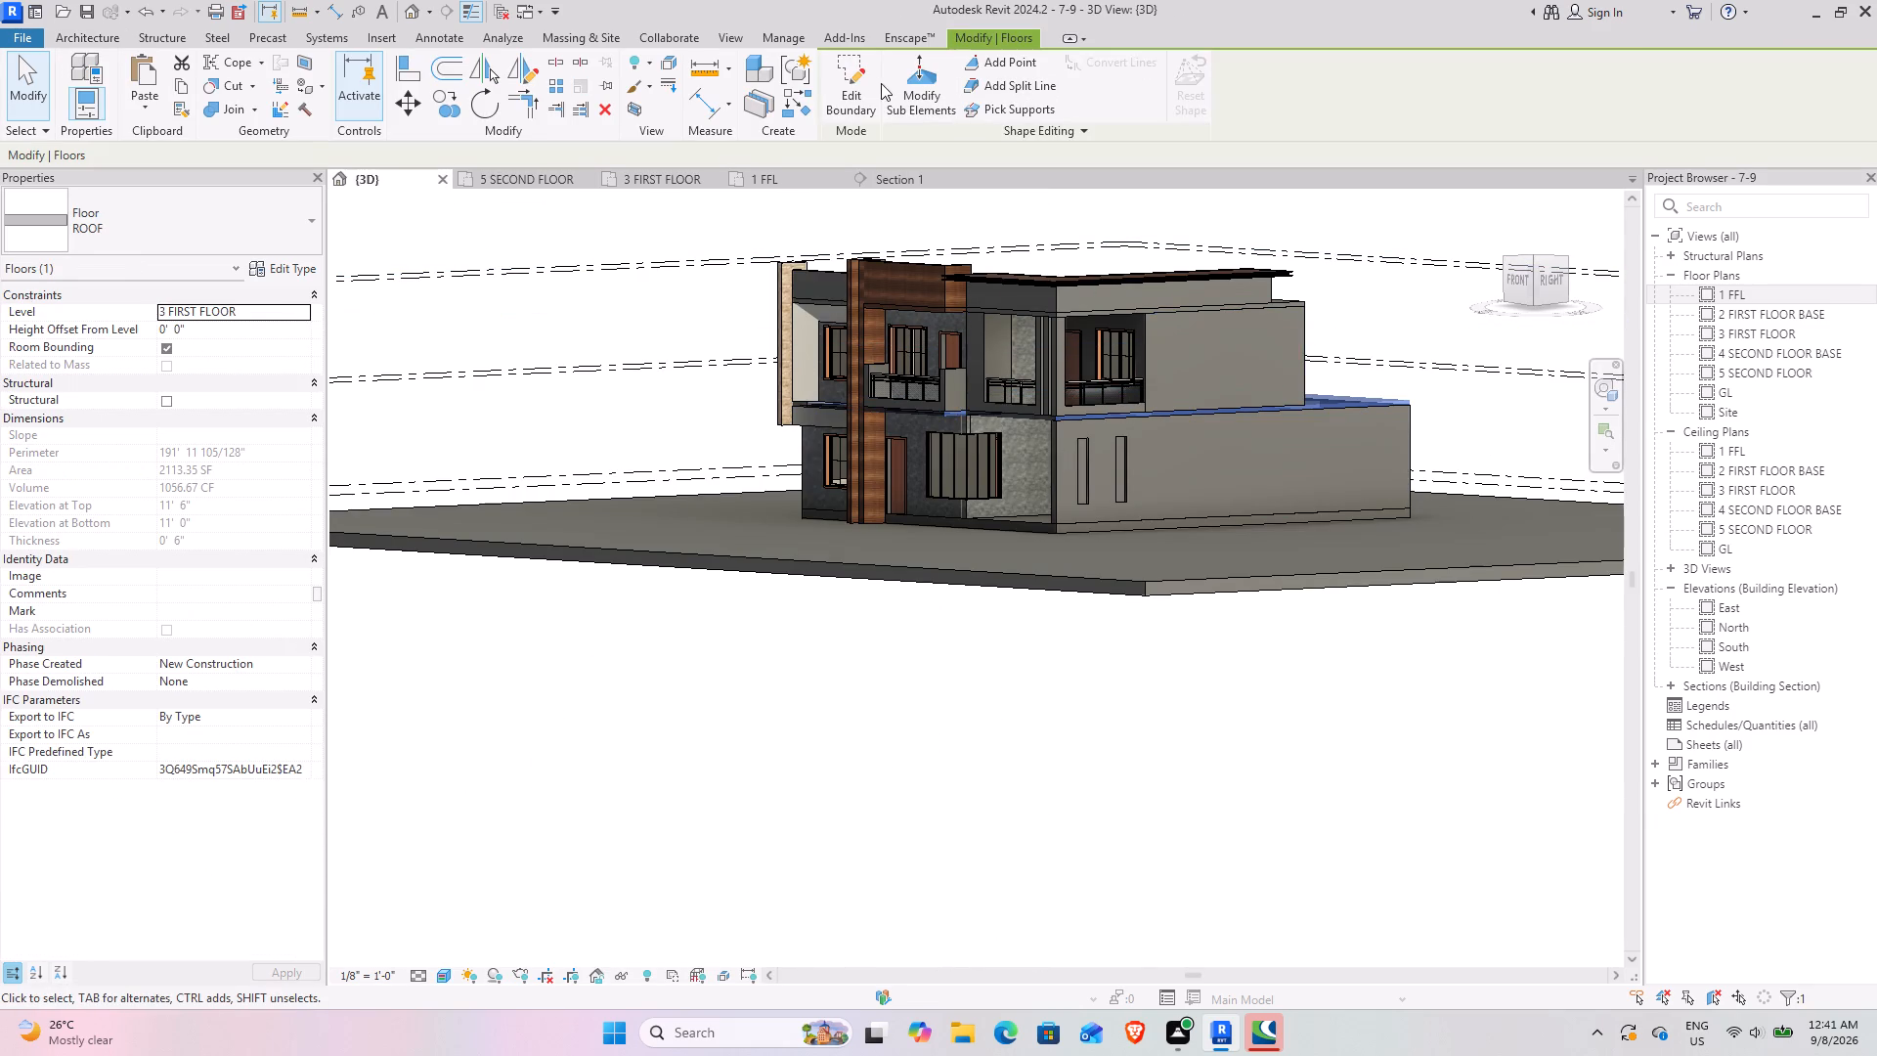
left_click(850, 92)
left_click(781, 169)
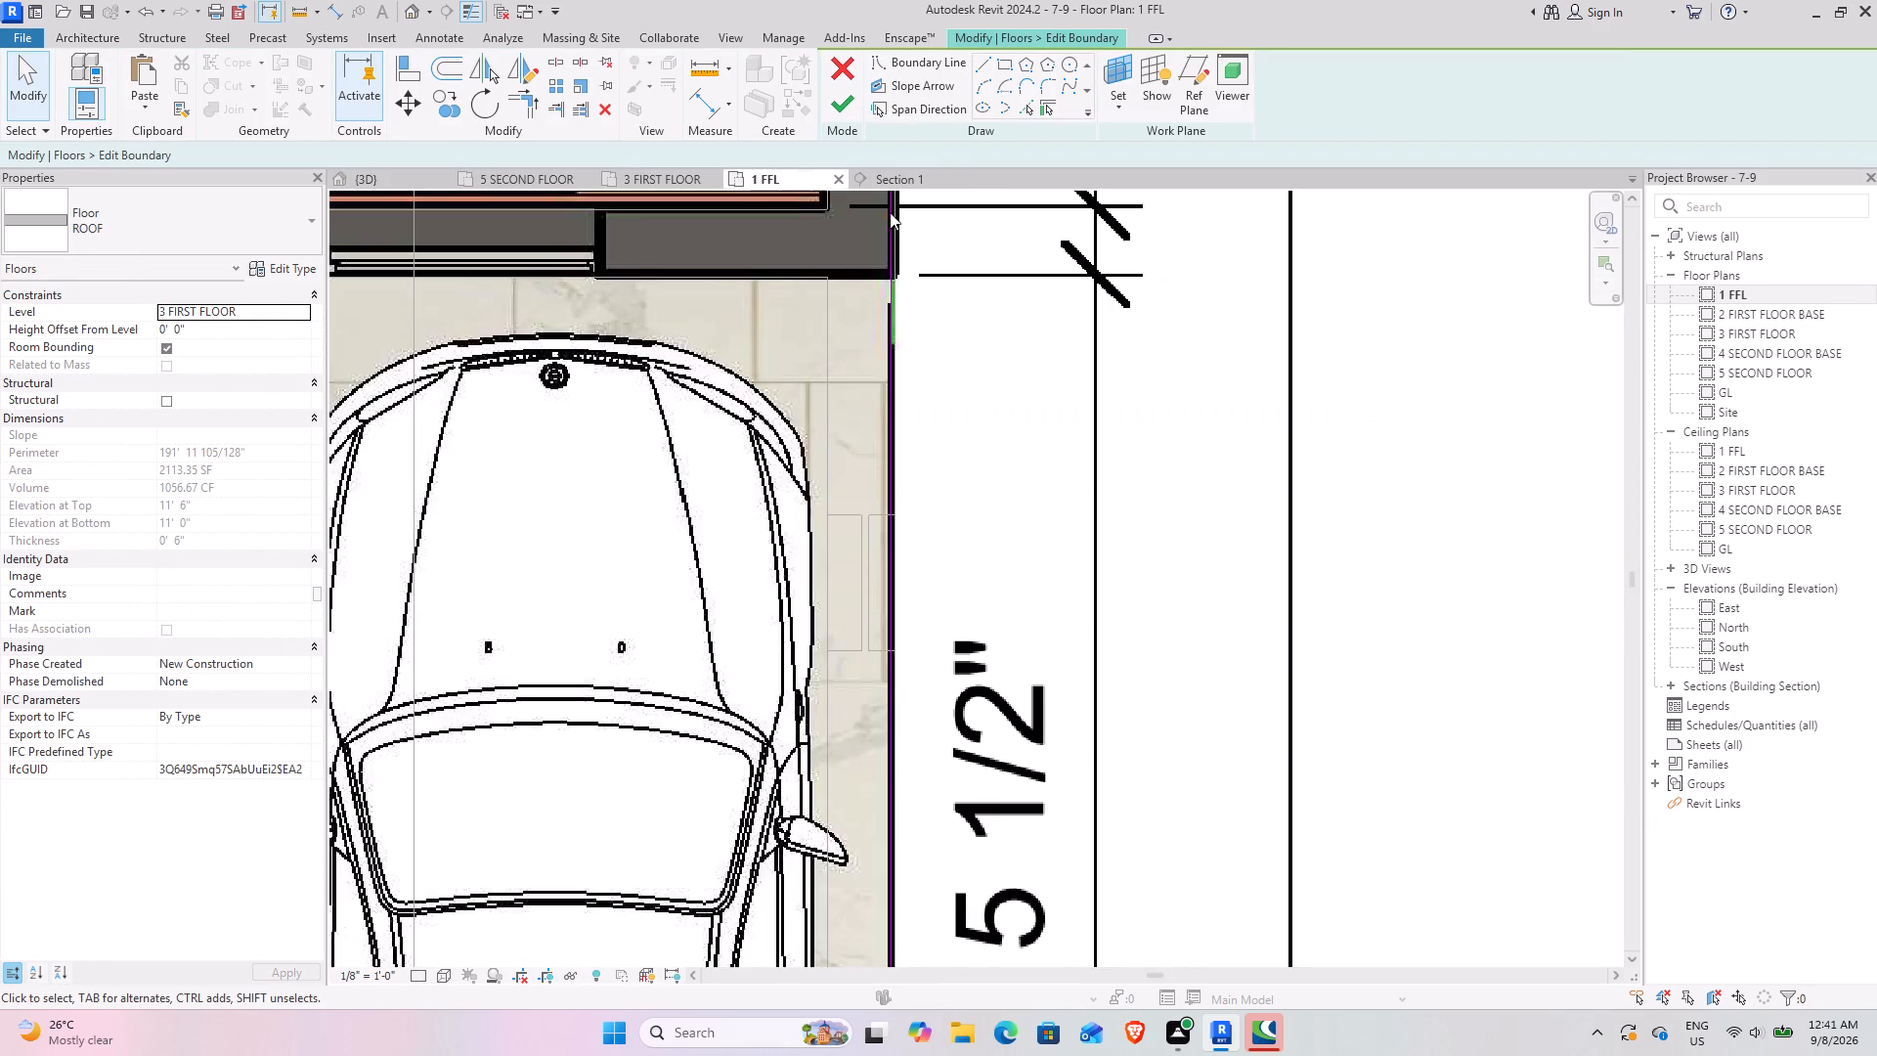
scroll(985, 453, "down", 14)
middle_click_drag(1006, 359, 950, 574)
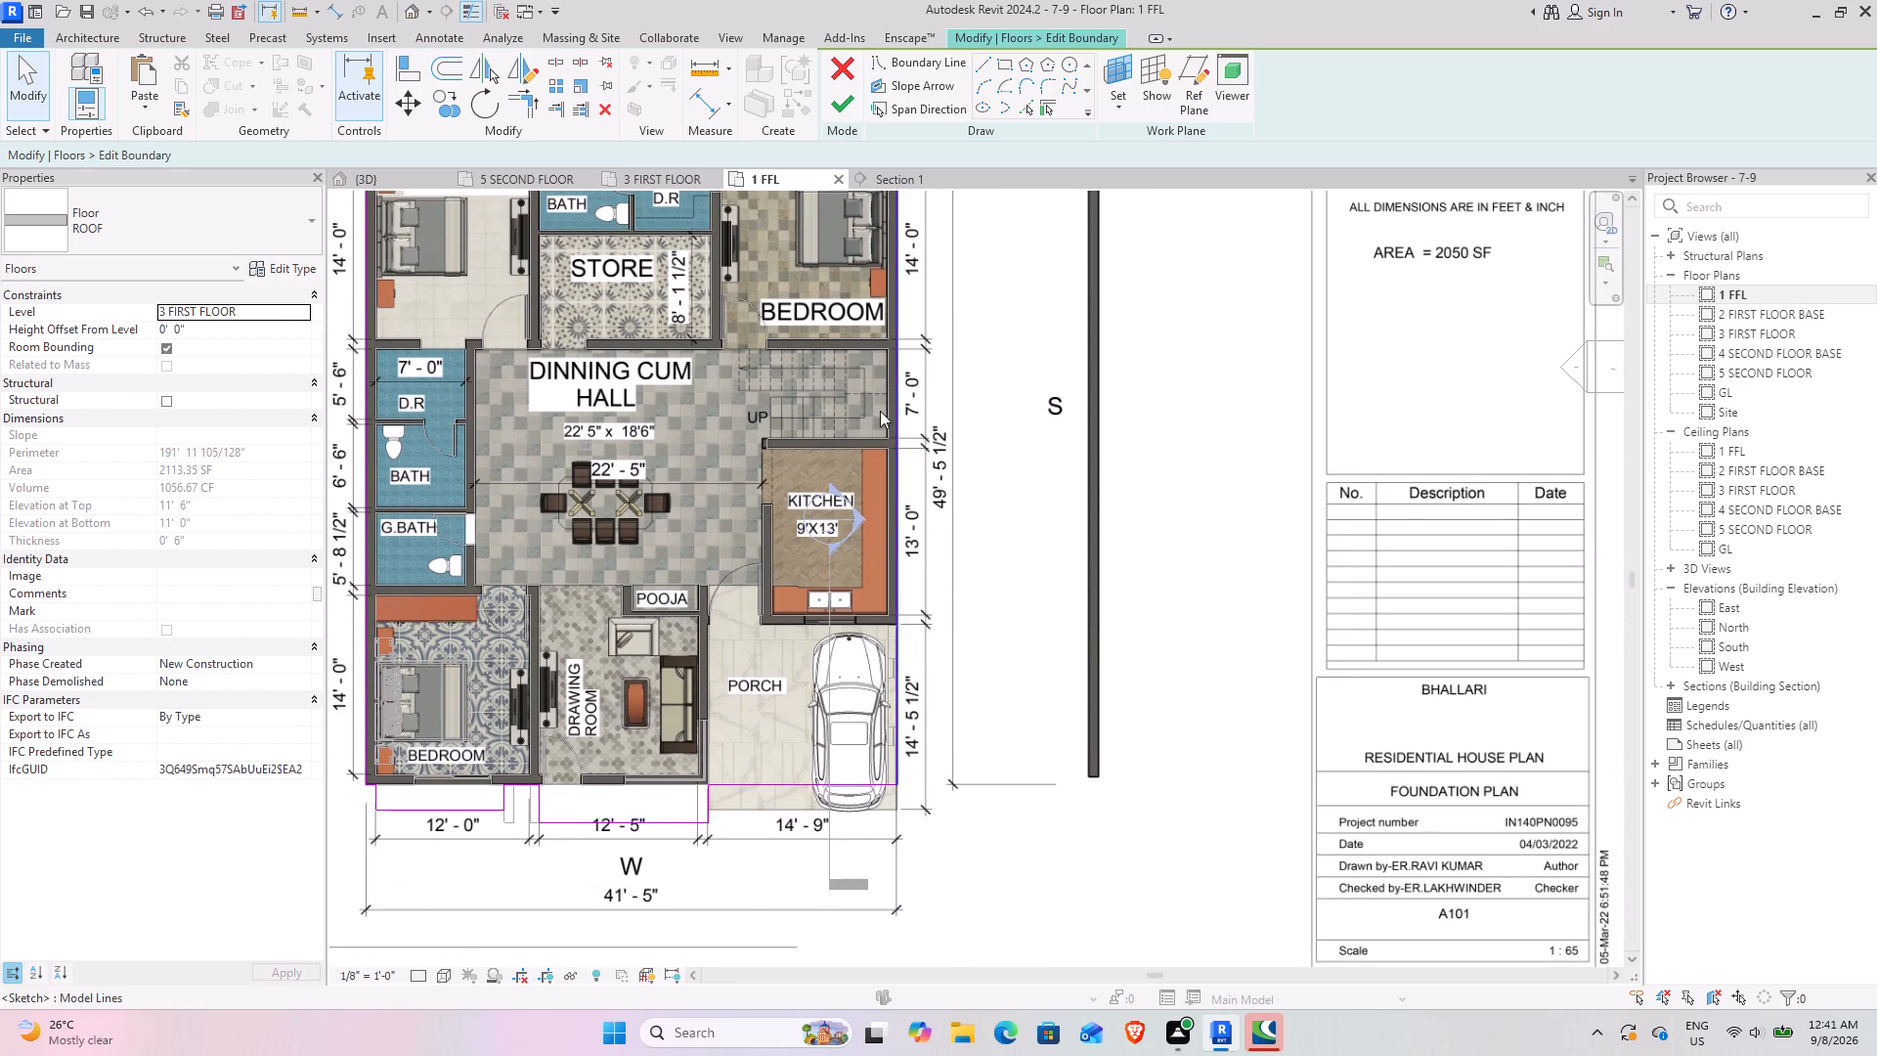
left_click(659, 185)
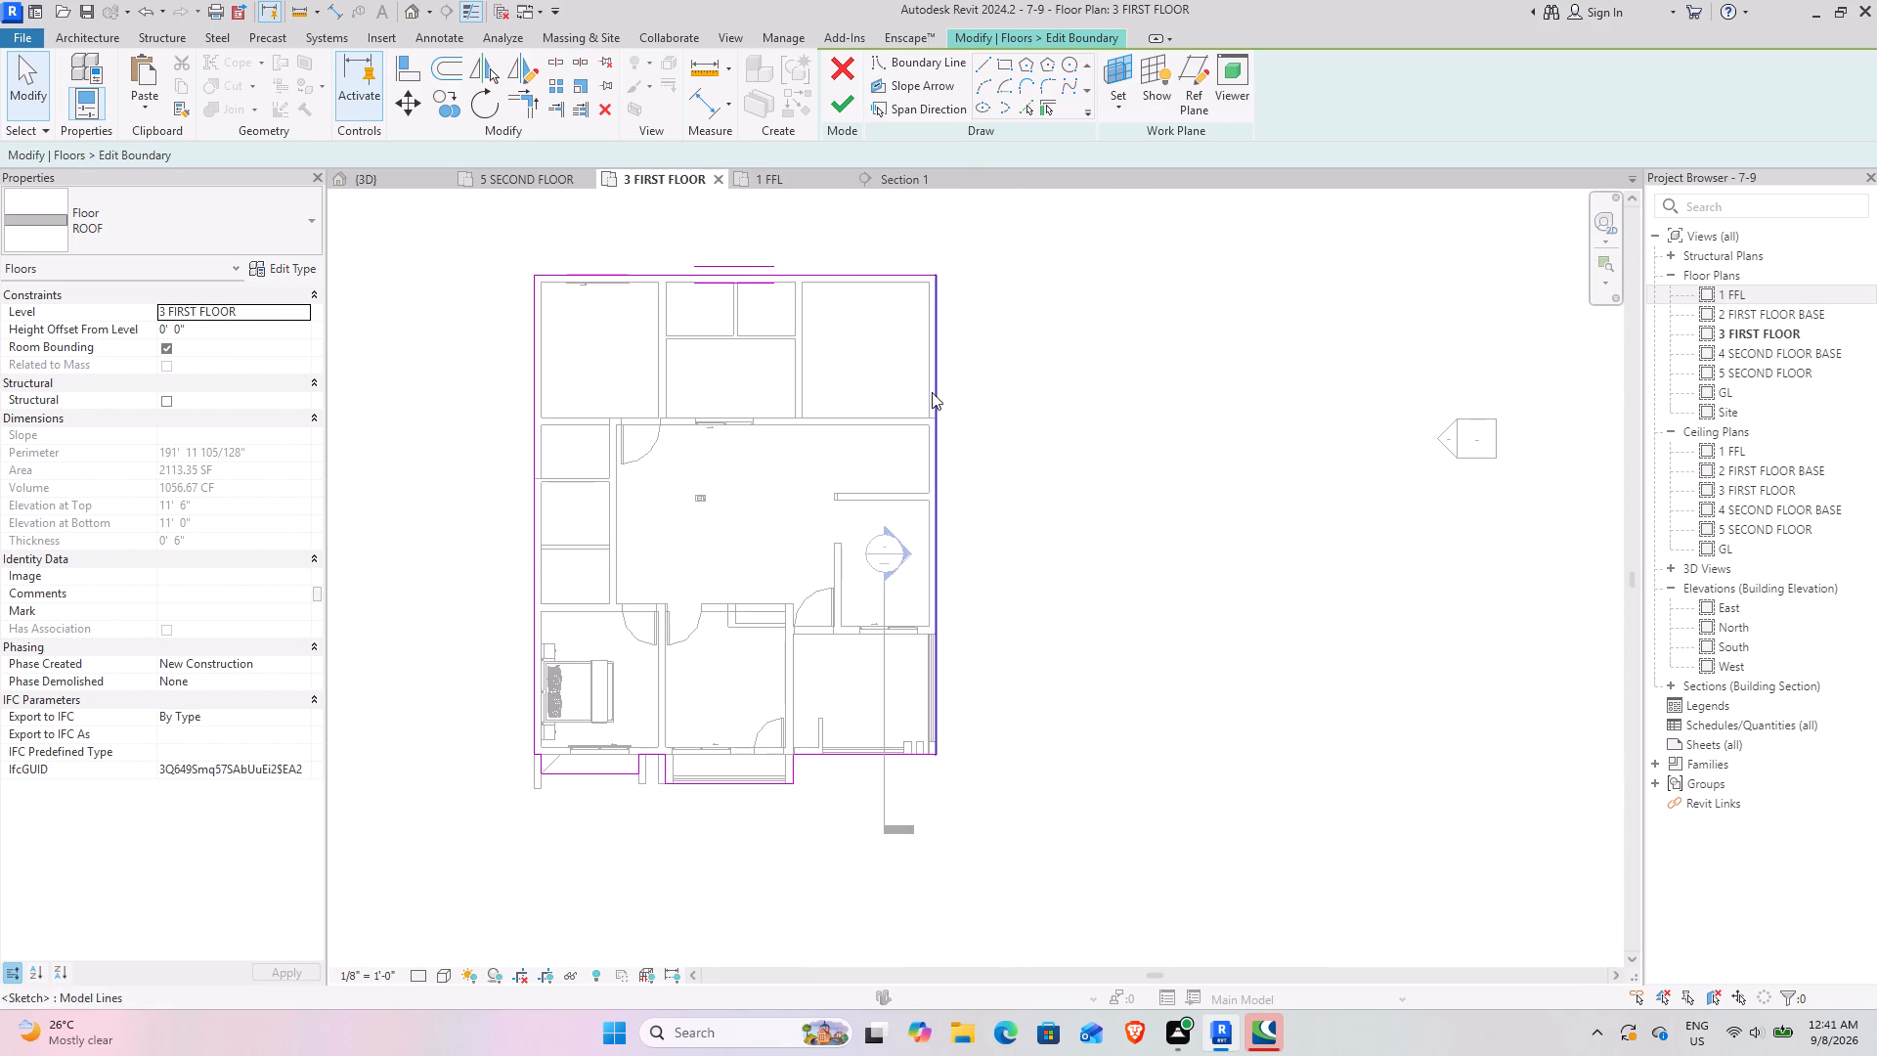
scroll(972, 597, "up", 7)
middle_click_drag(1025, 468, 918, 567)
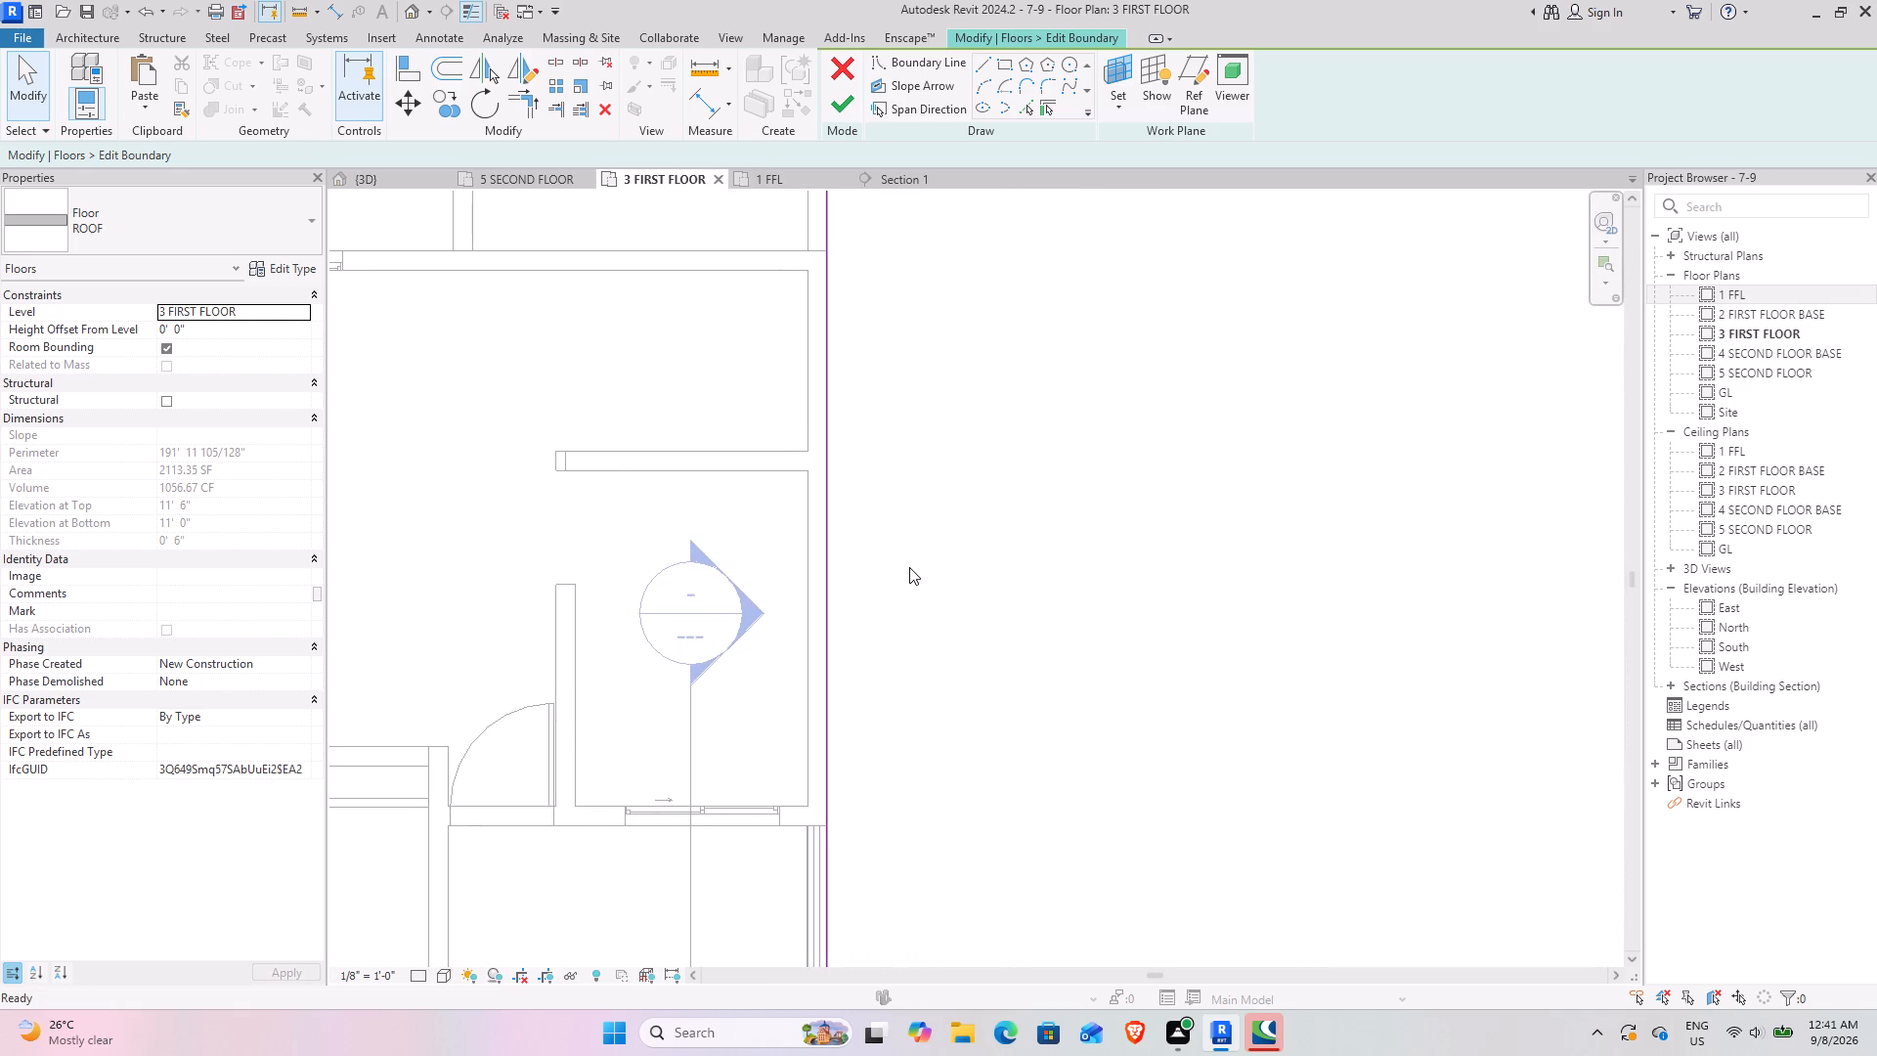
middle_click_drag(893, 348, 895, 376)
left_click(979, 73)
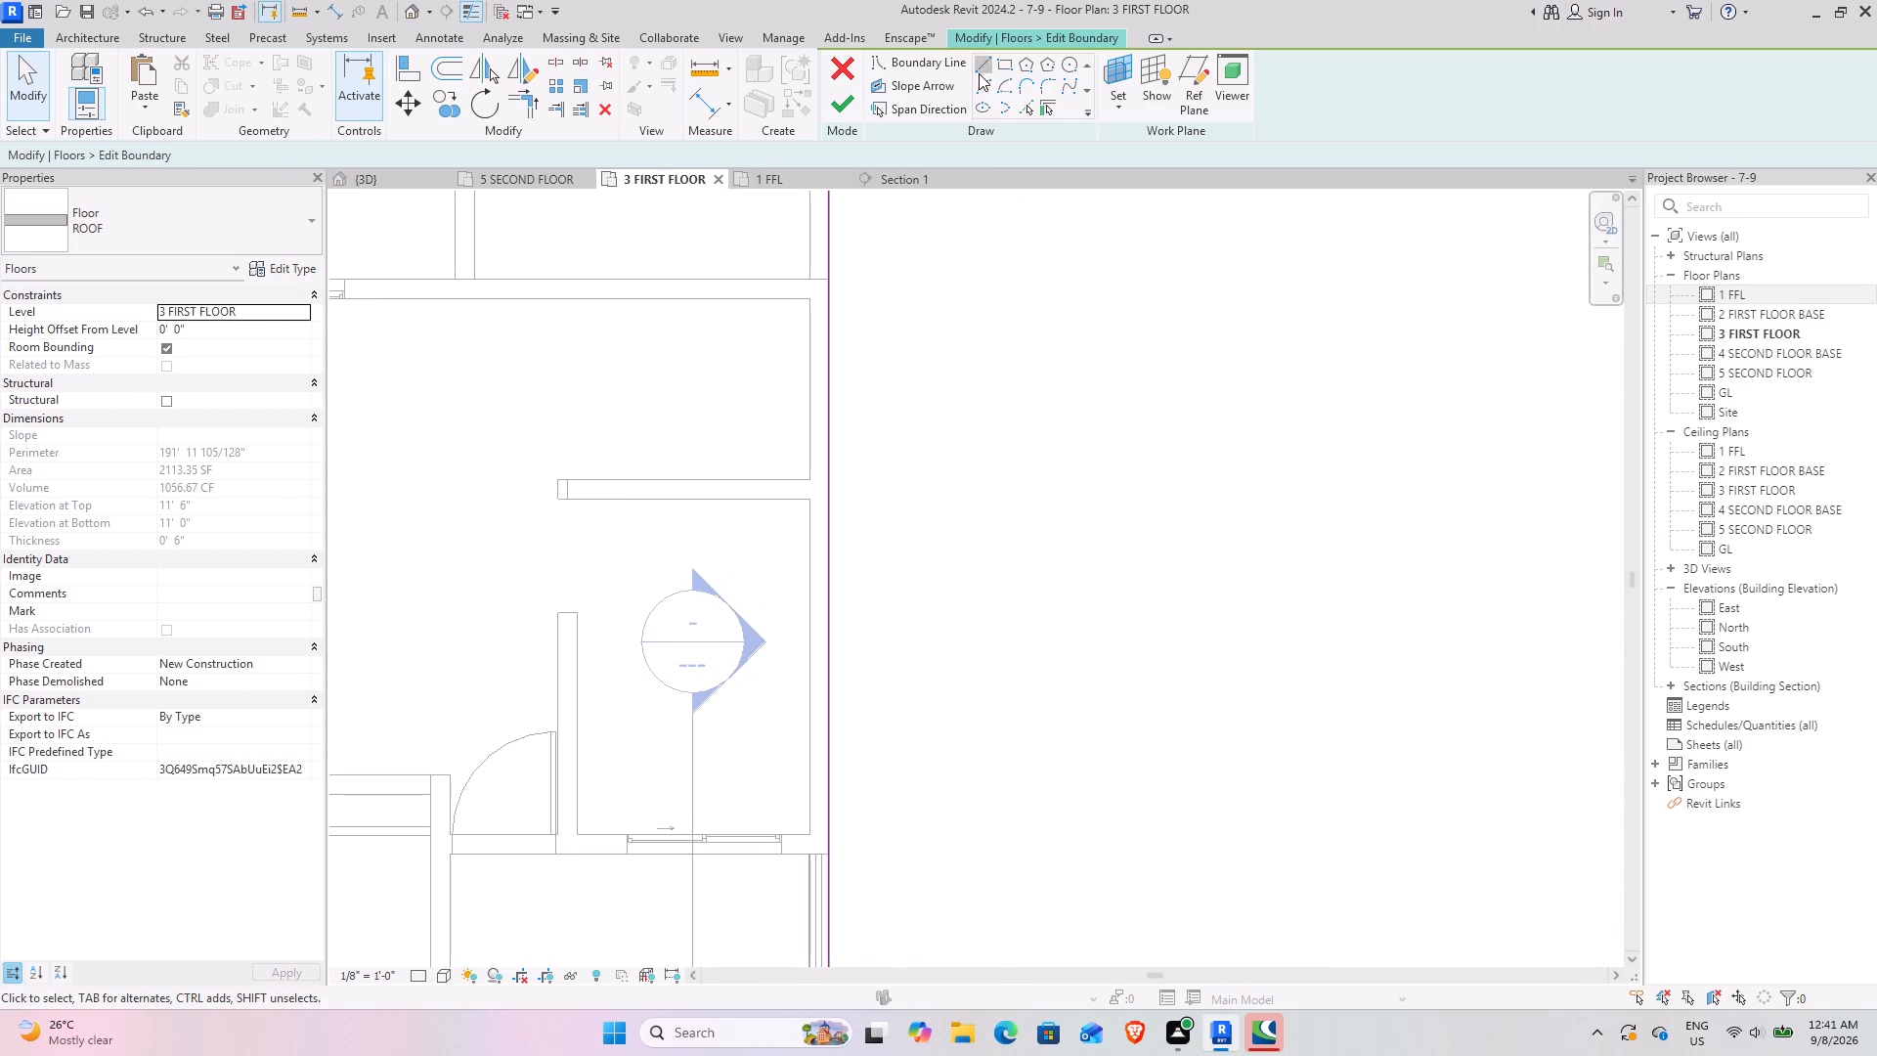
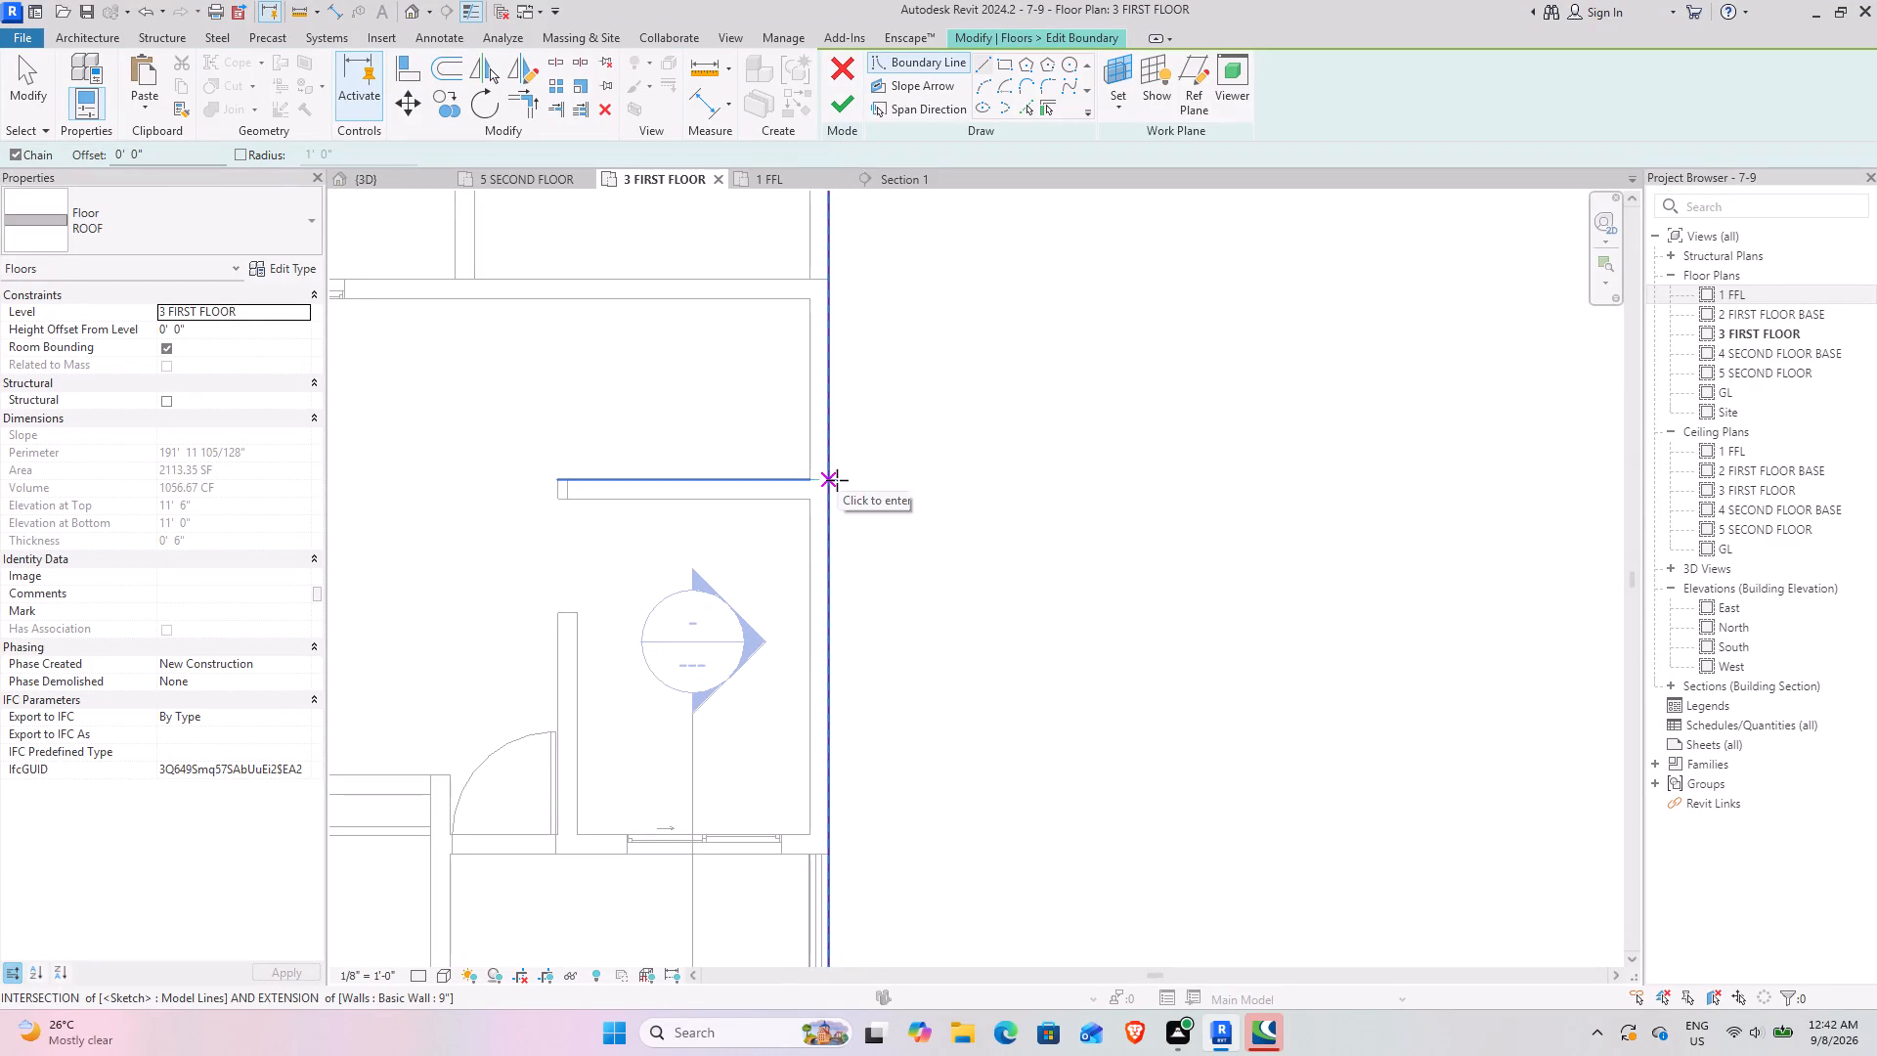
Draw the ROOF slab's boundary as a rectangular projection 2' deep and about 14'-6 1/2" long, from the cross wall to the window wall.
left_click(835, 480)
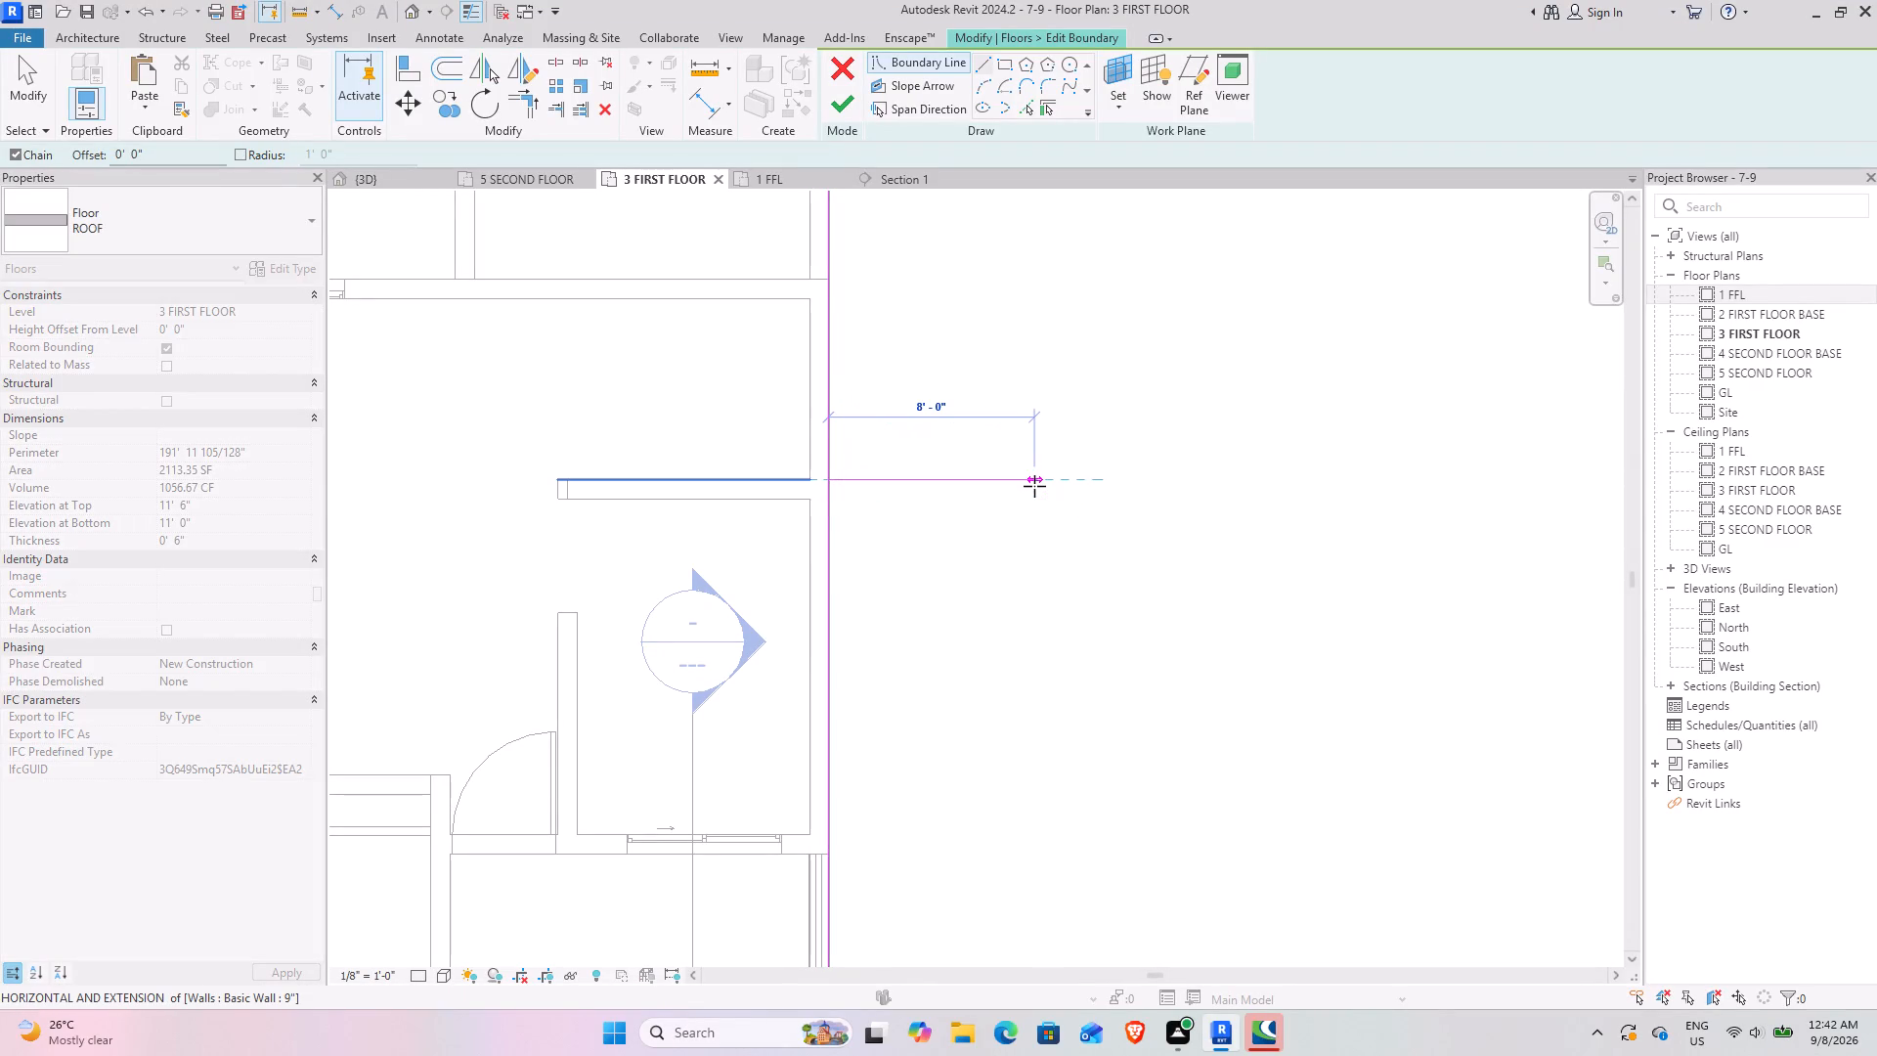
key("2")
key("Return")
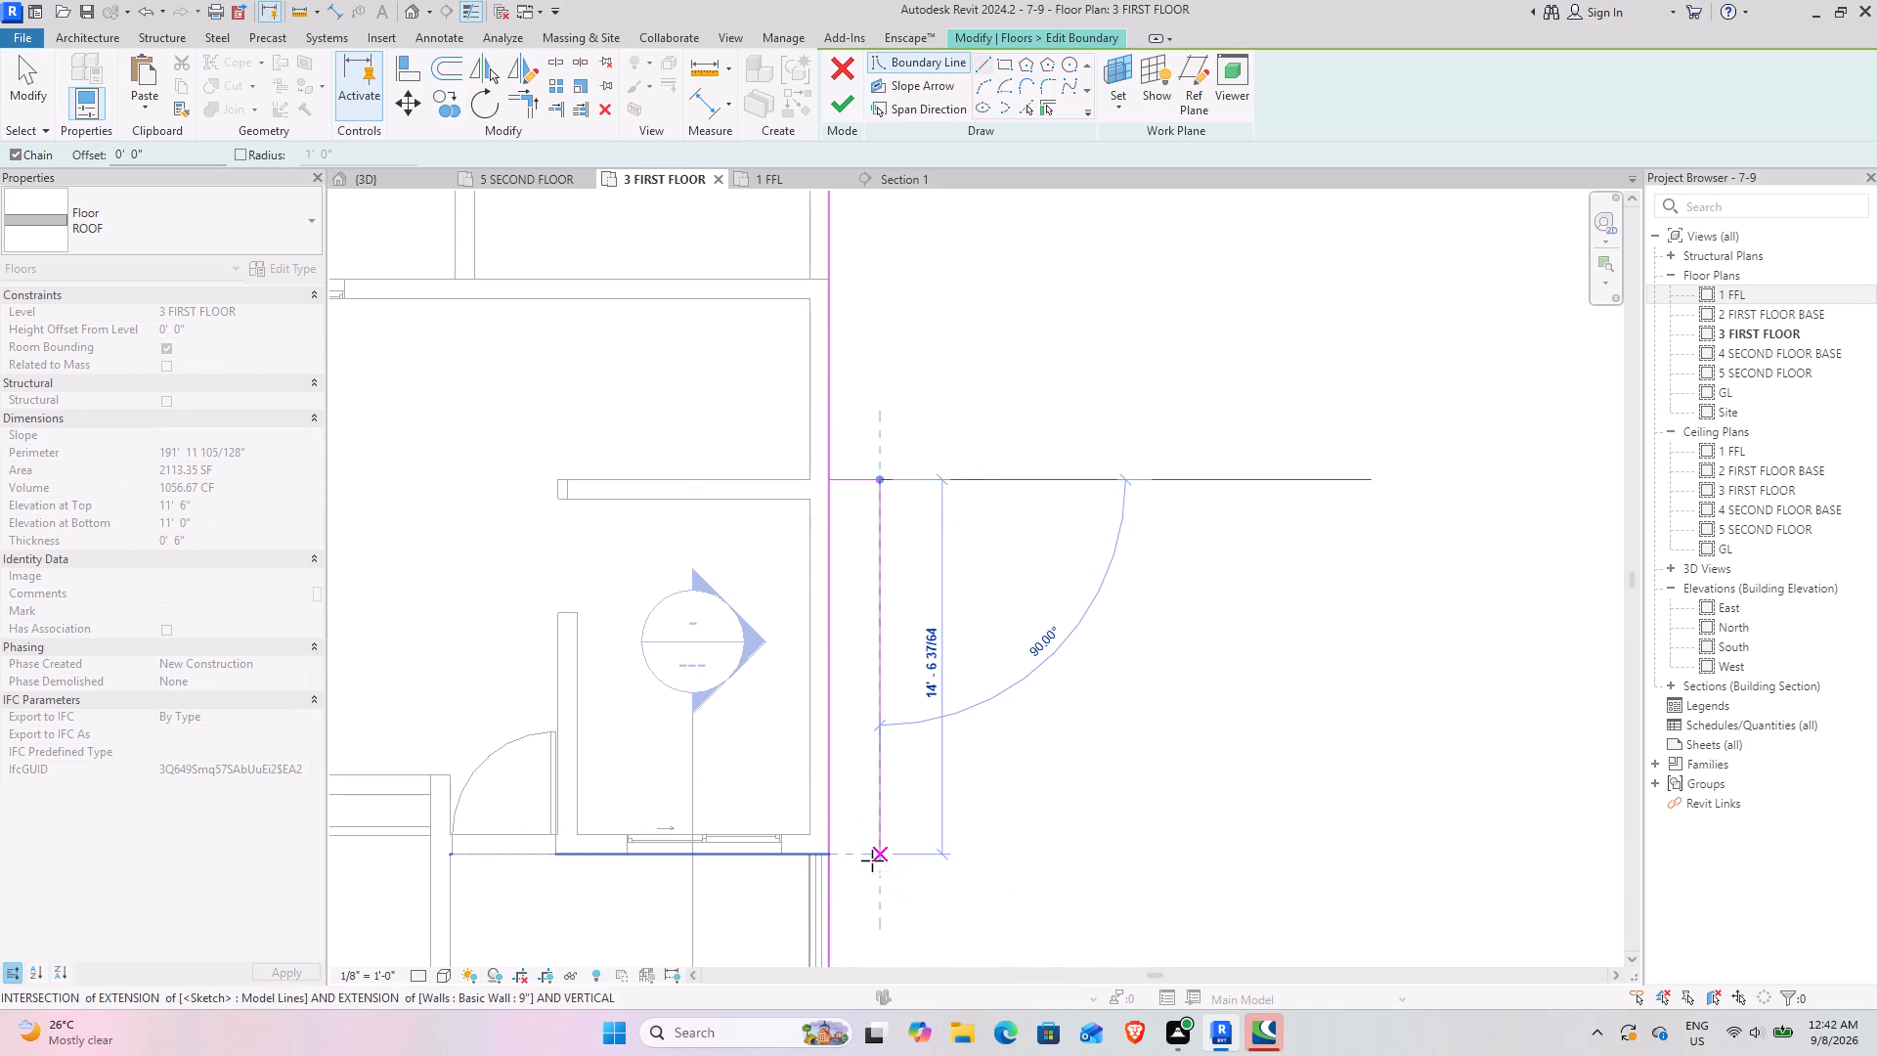
left_click(872, 860)
left_click(826, 857)
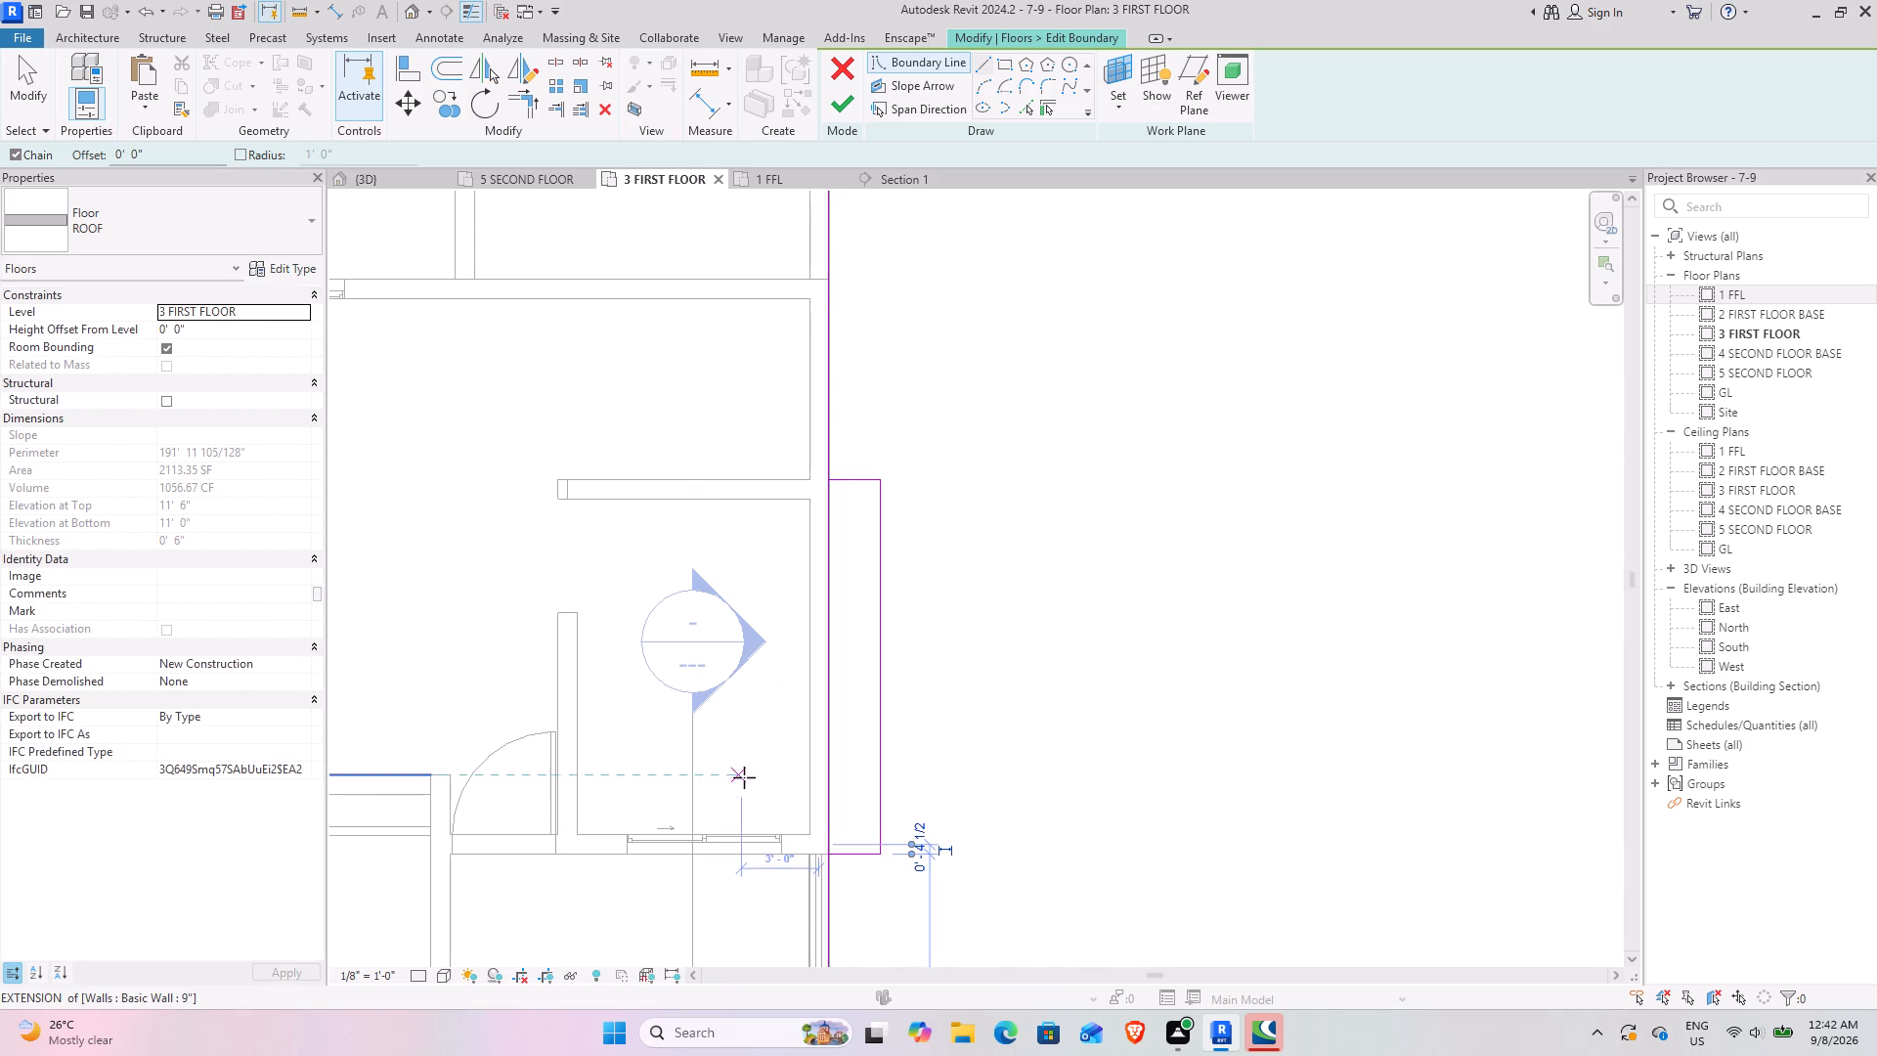
Split the slab's old outer edge, trim both parts to the new projection, and finish the boundary.
left_click(565, 66)
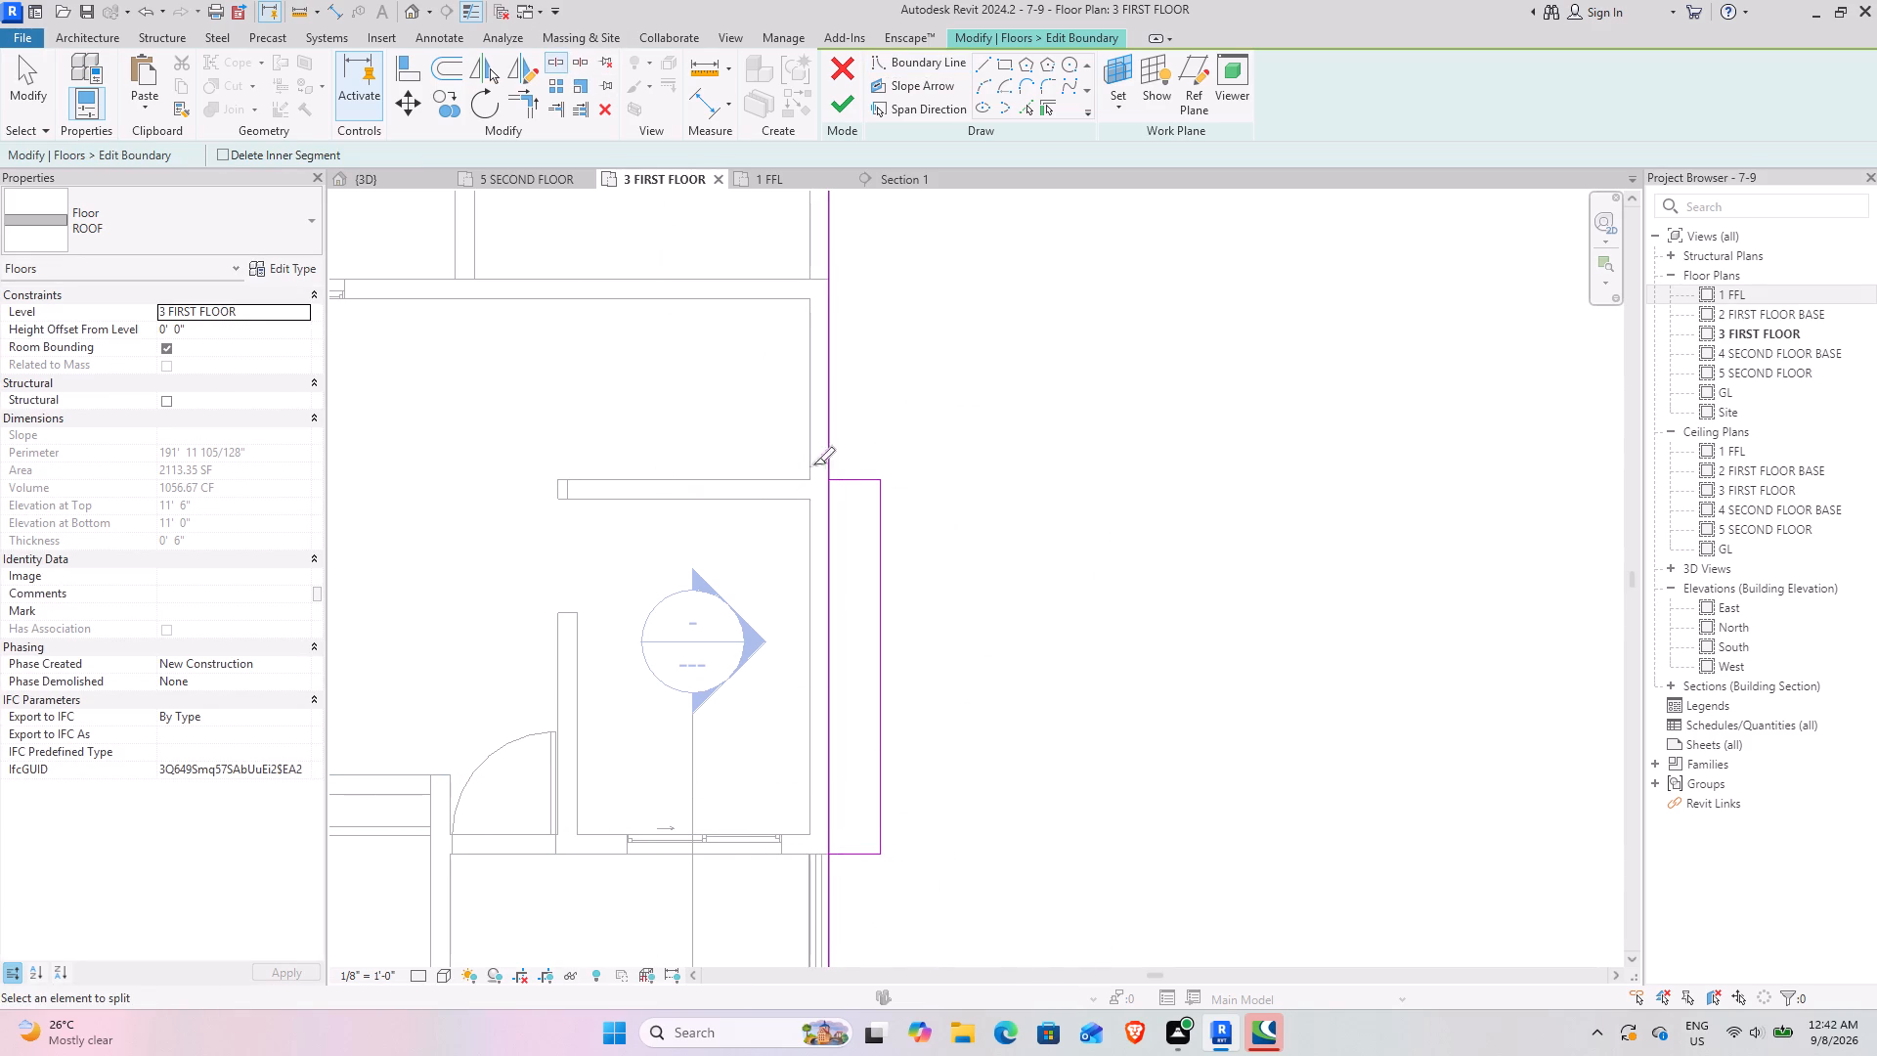
left_click(821, 607)
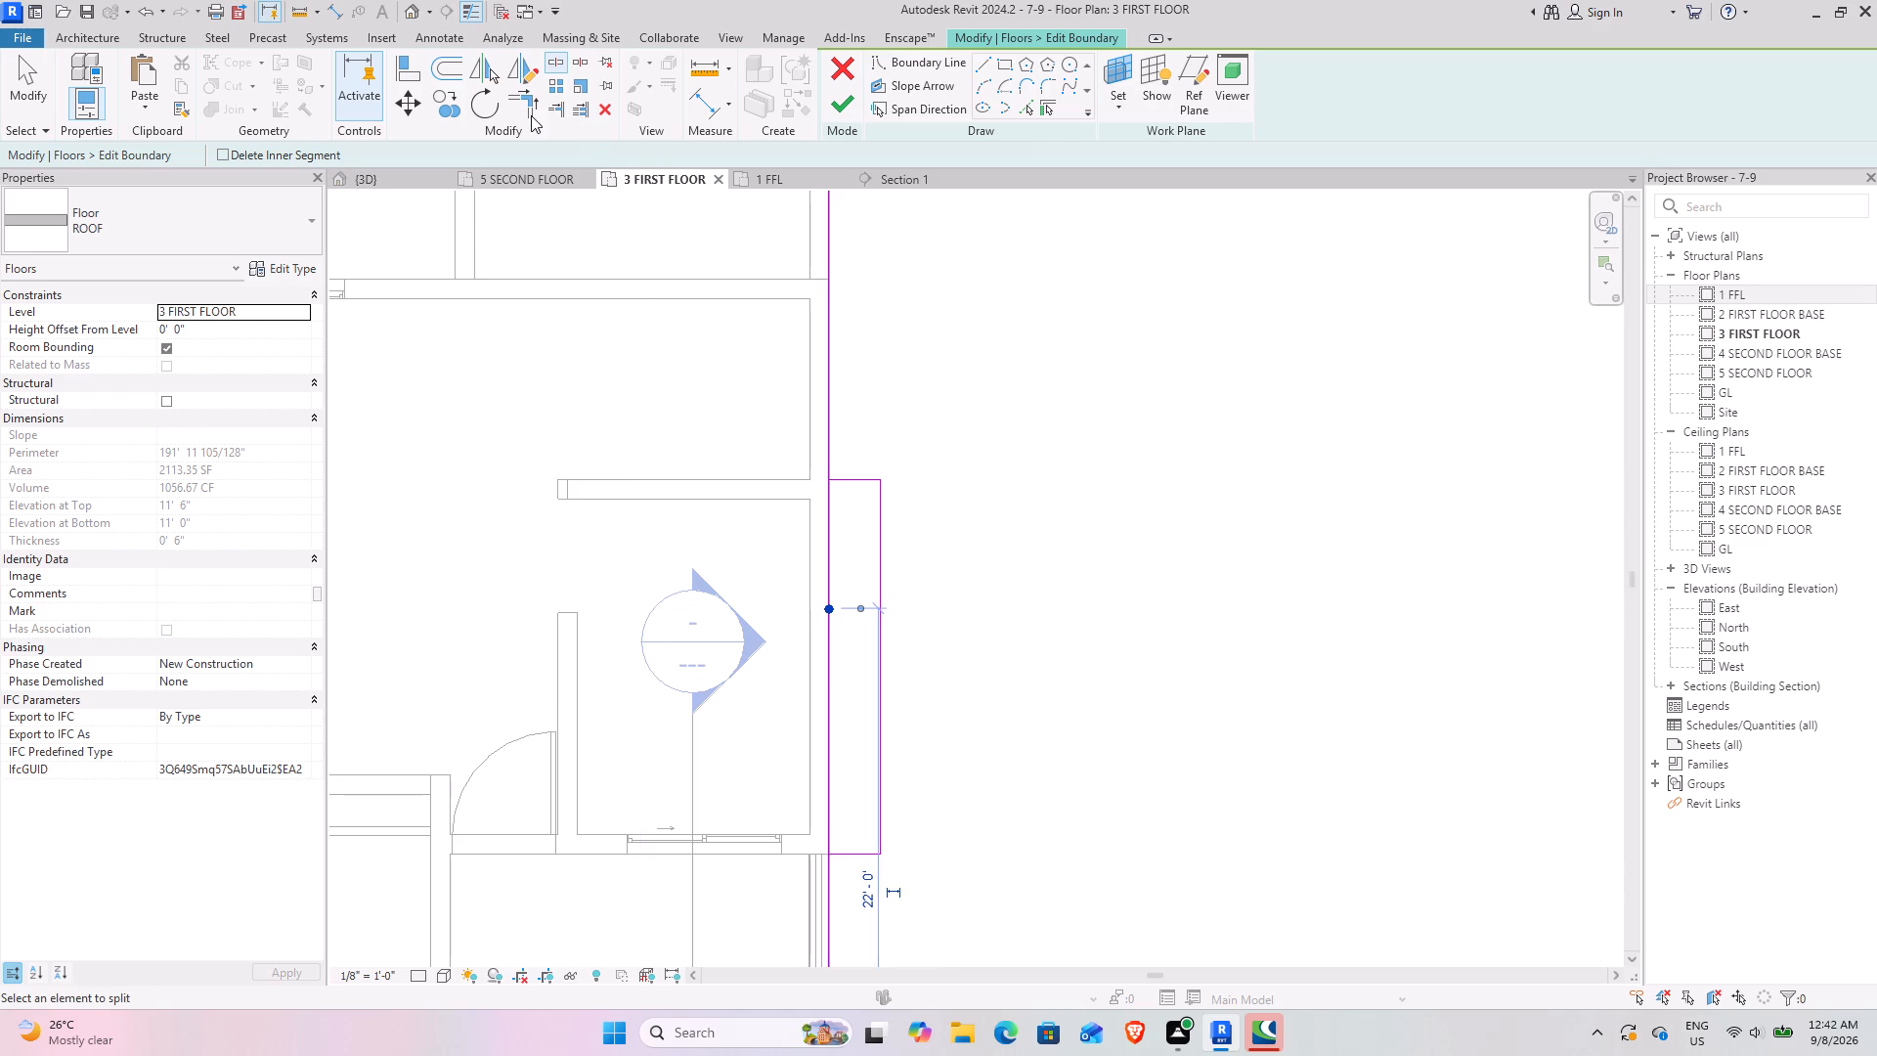
left_click(531, 115)
left_click(824, 446)
left_click(864, 488)
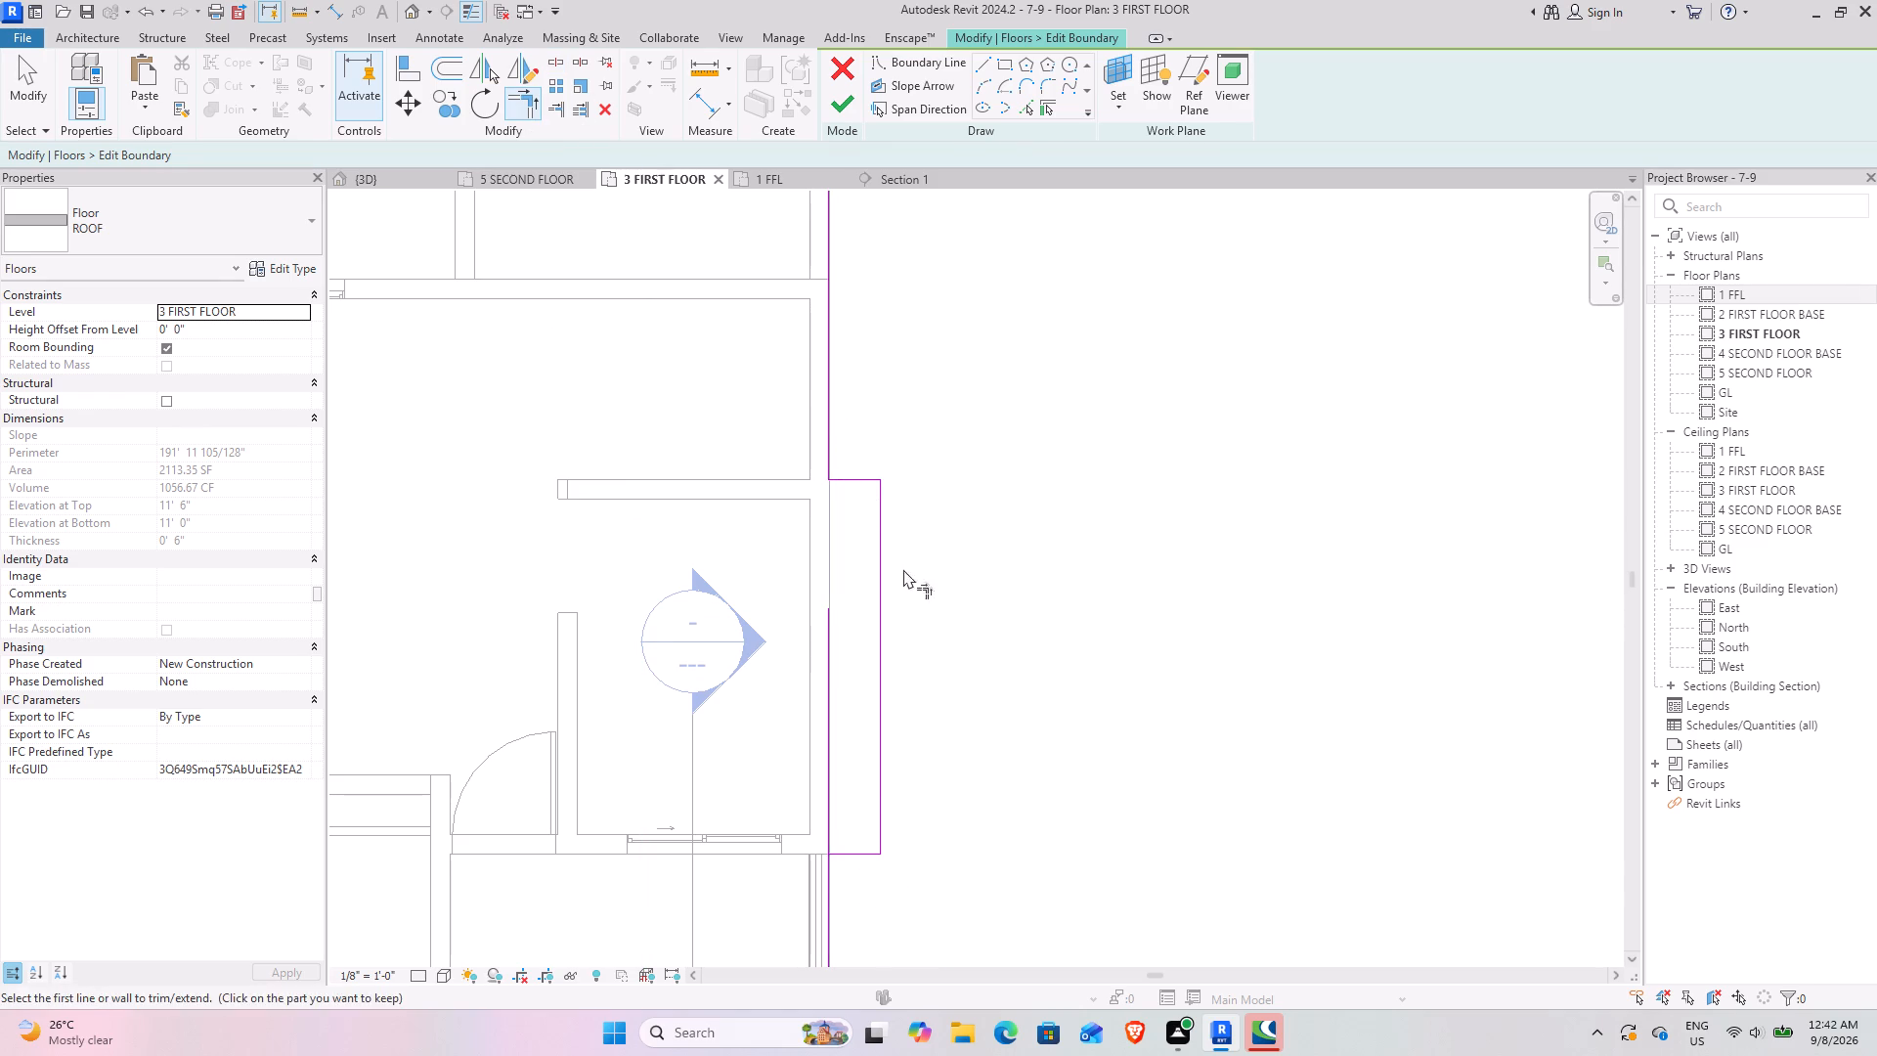
left_click(829, 894)
left_click(843, 863)
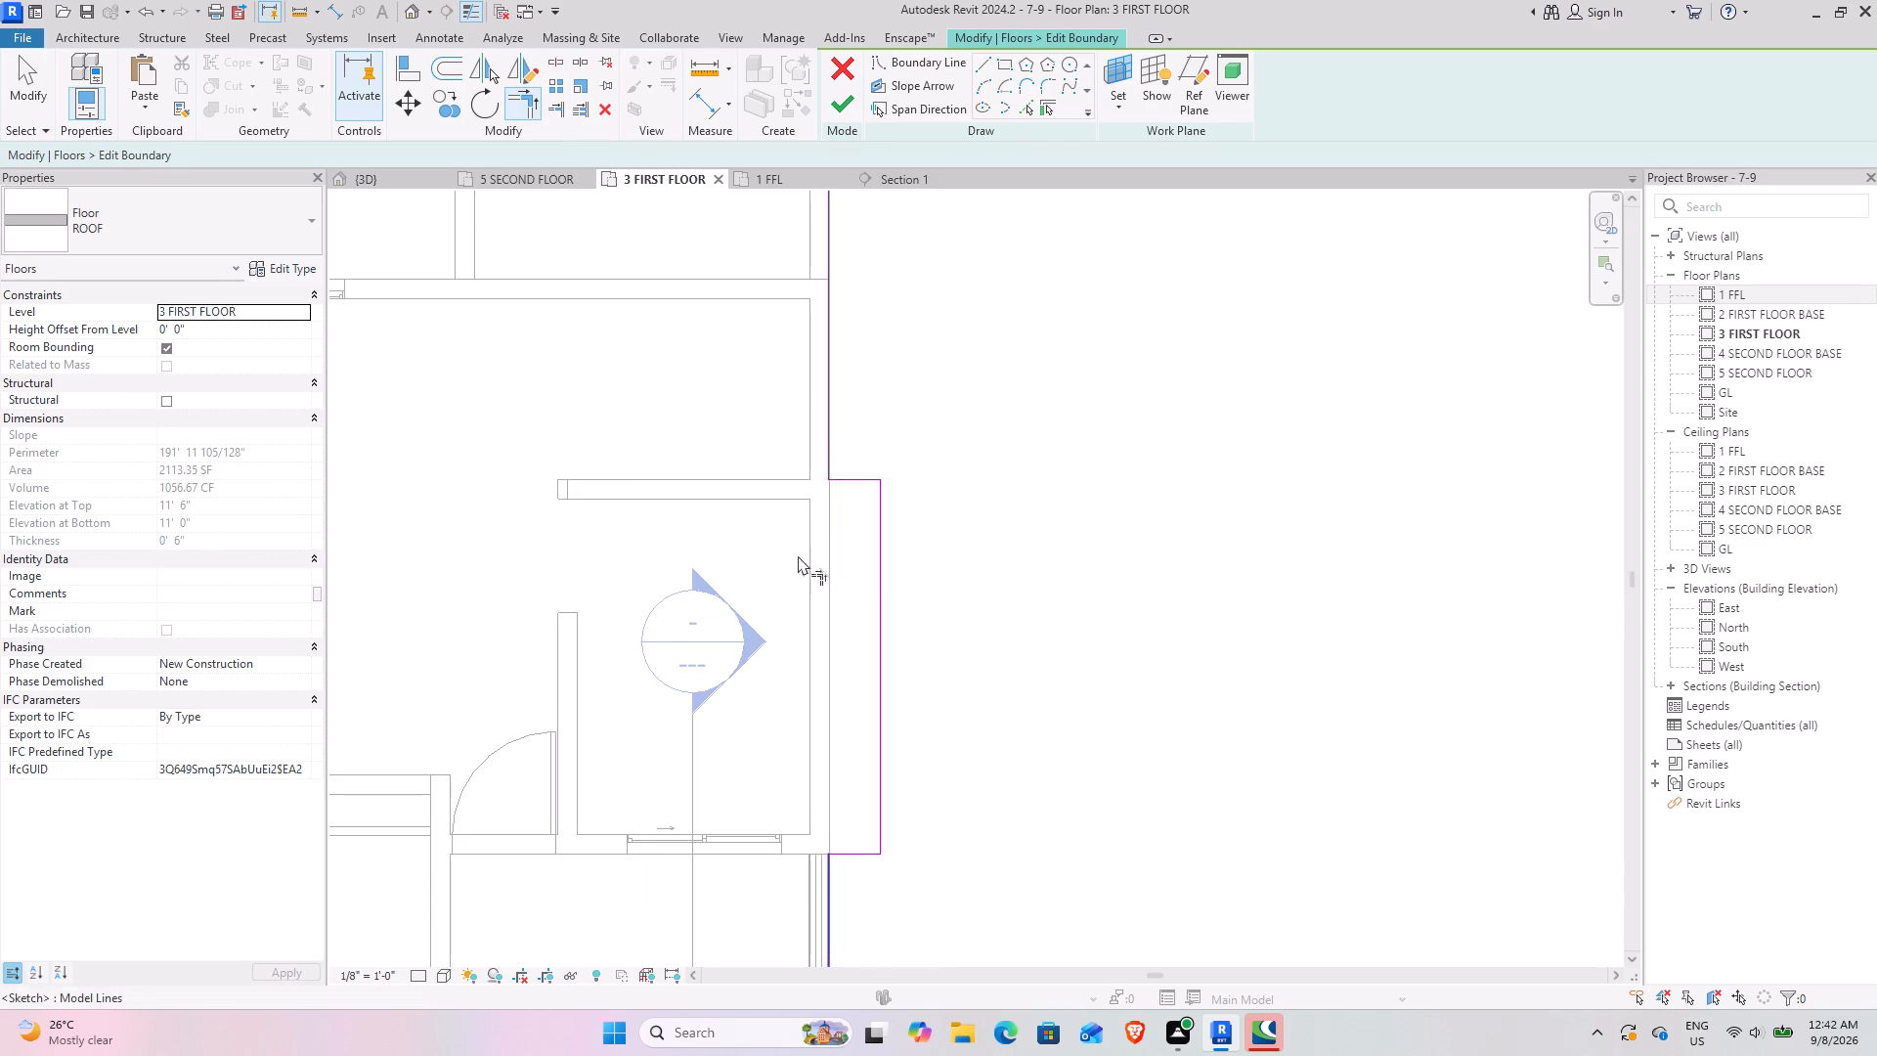
scroll(805, 541, "down", 4)
middle_click_drag(824, 537, 720, 513)
scroll(754, 468, "up", 4)
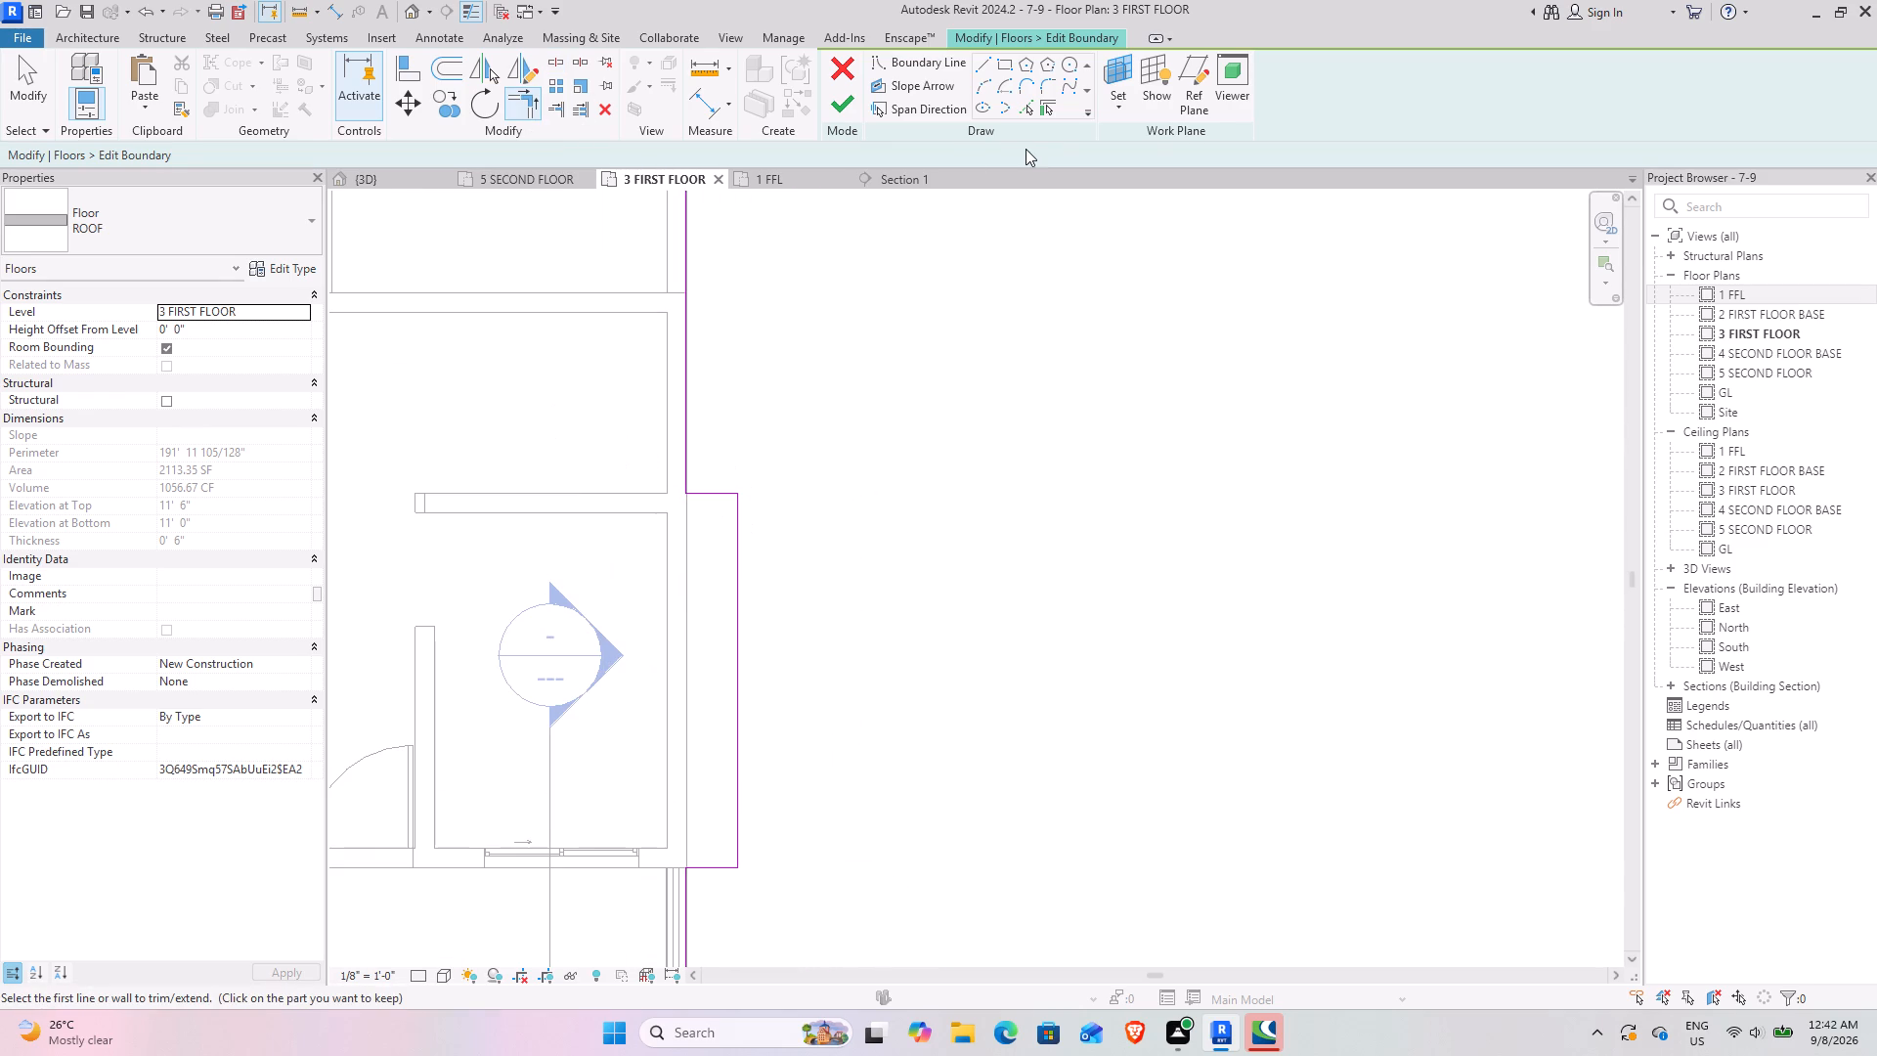
left_click(852, 90)
left_click(382, 187)
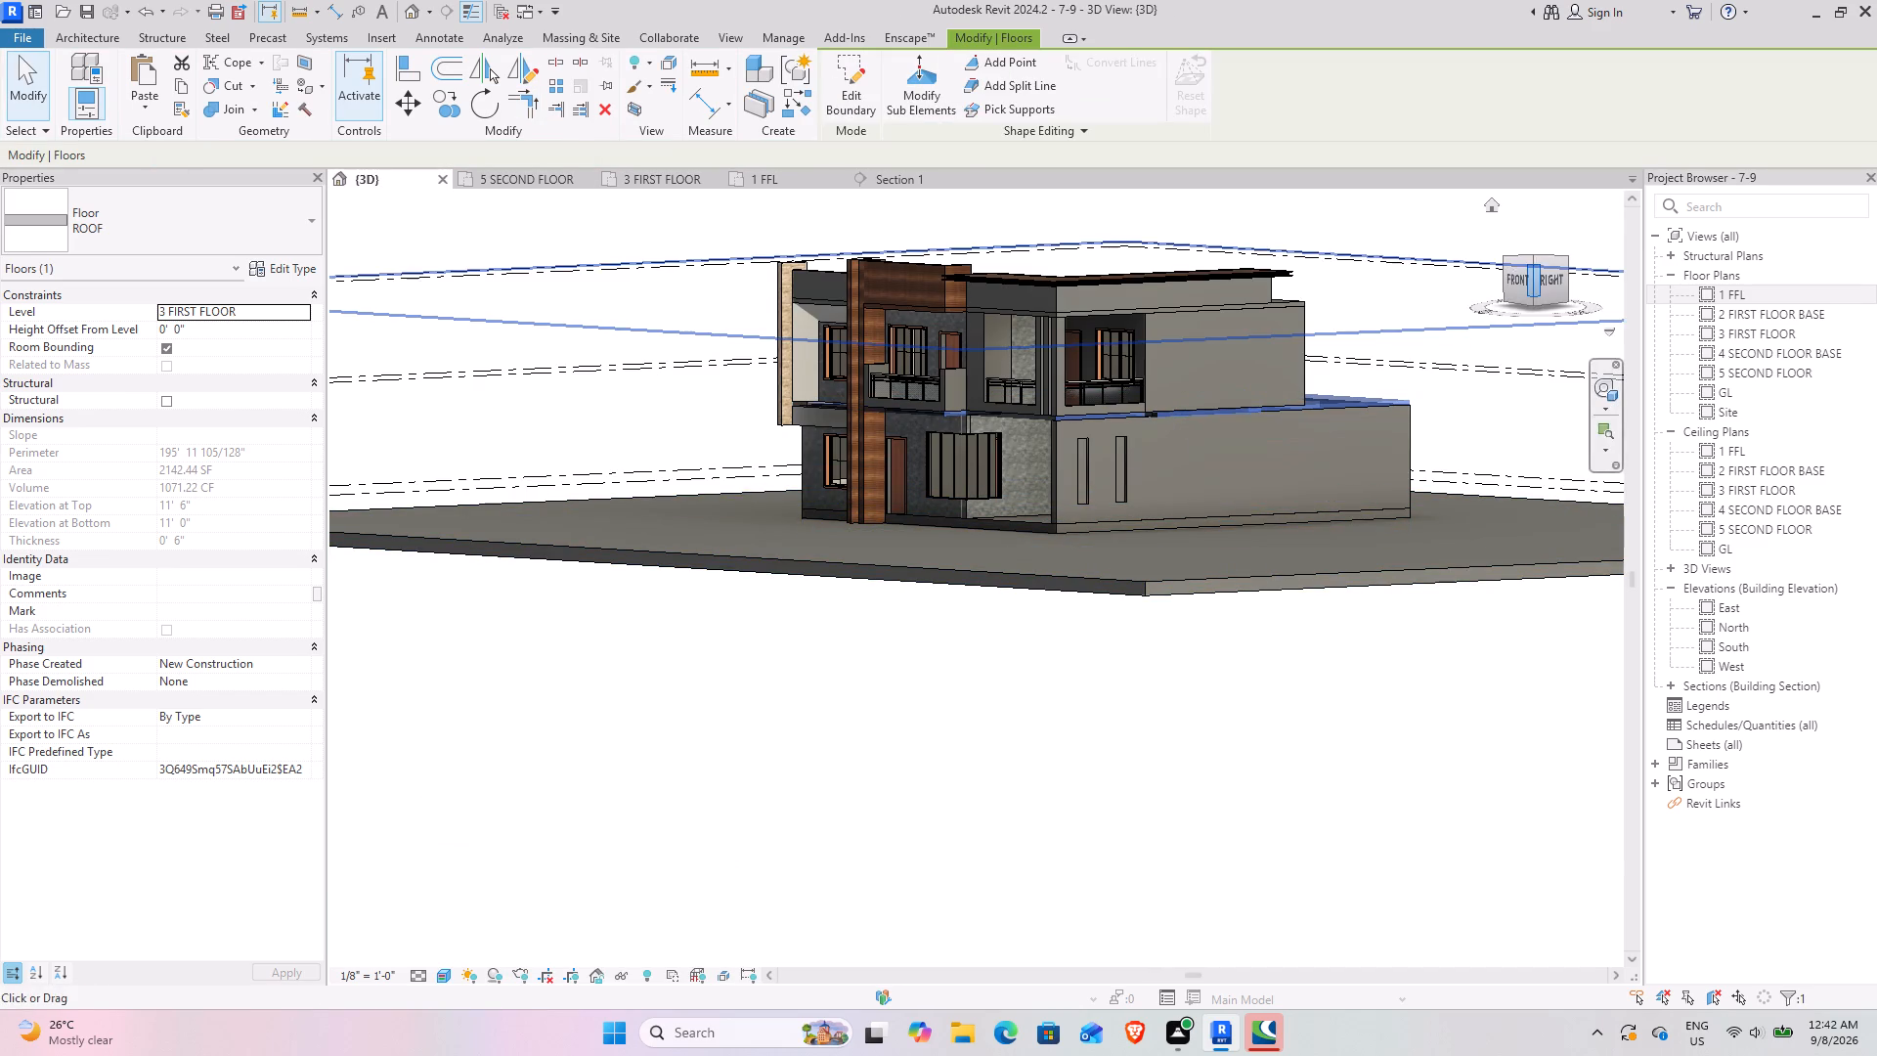
Create an in-place model in the Generic Models category from the 3 FIRST FLOOR plan, keeping the default name.
left_click(683, 184)
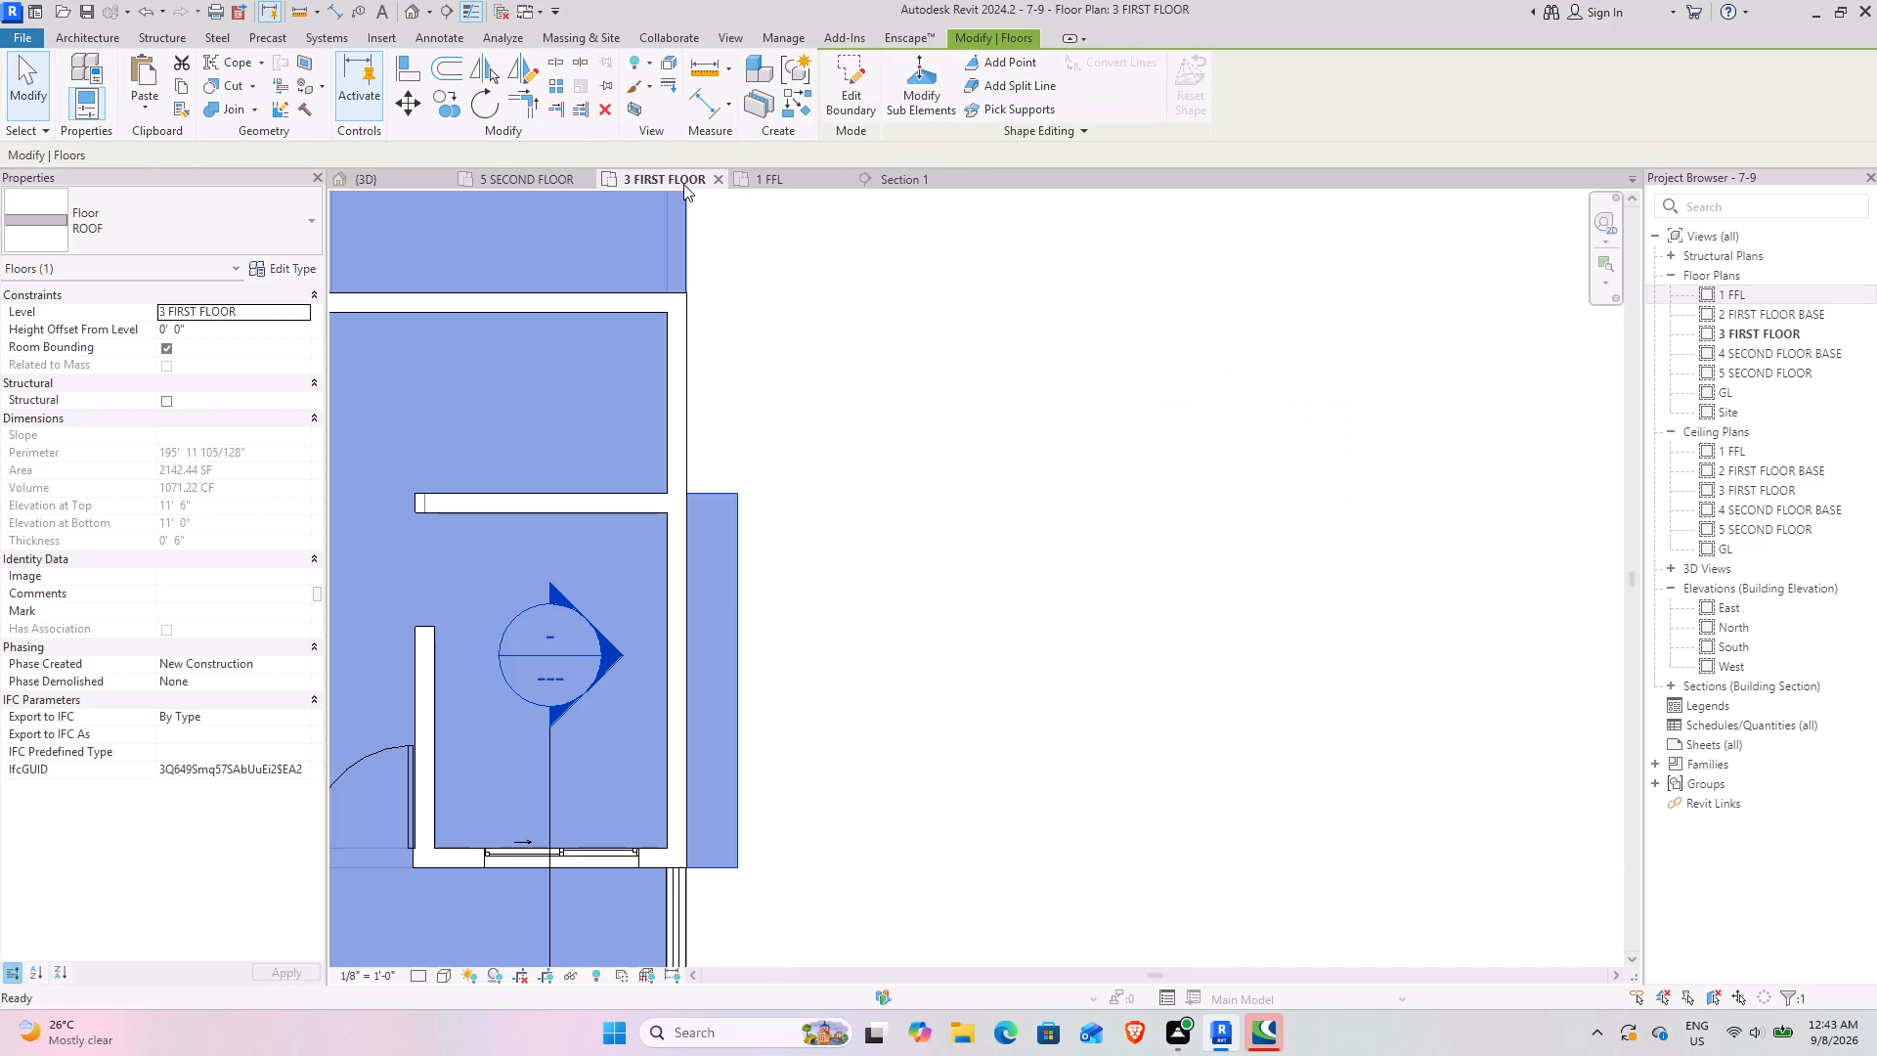
left_click(103, 36)
left_click(236, 103)
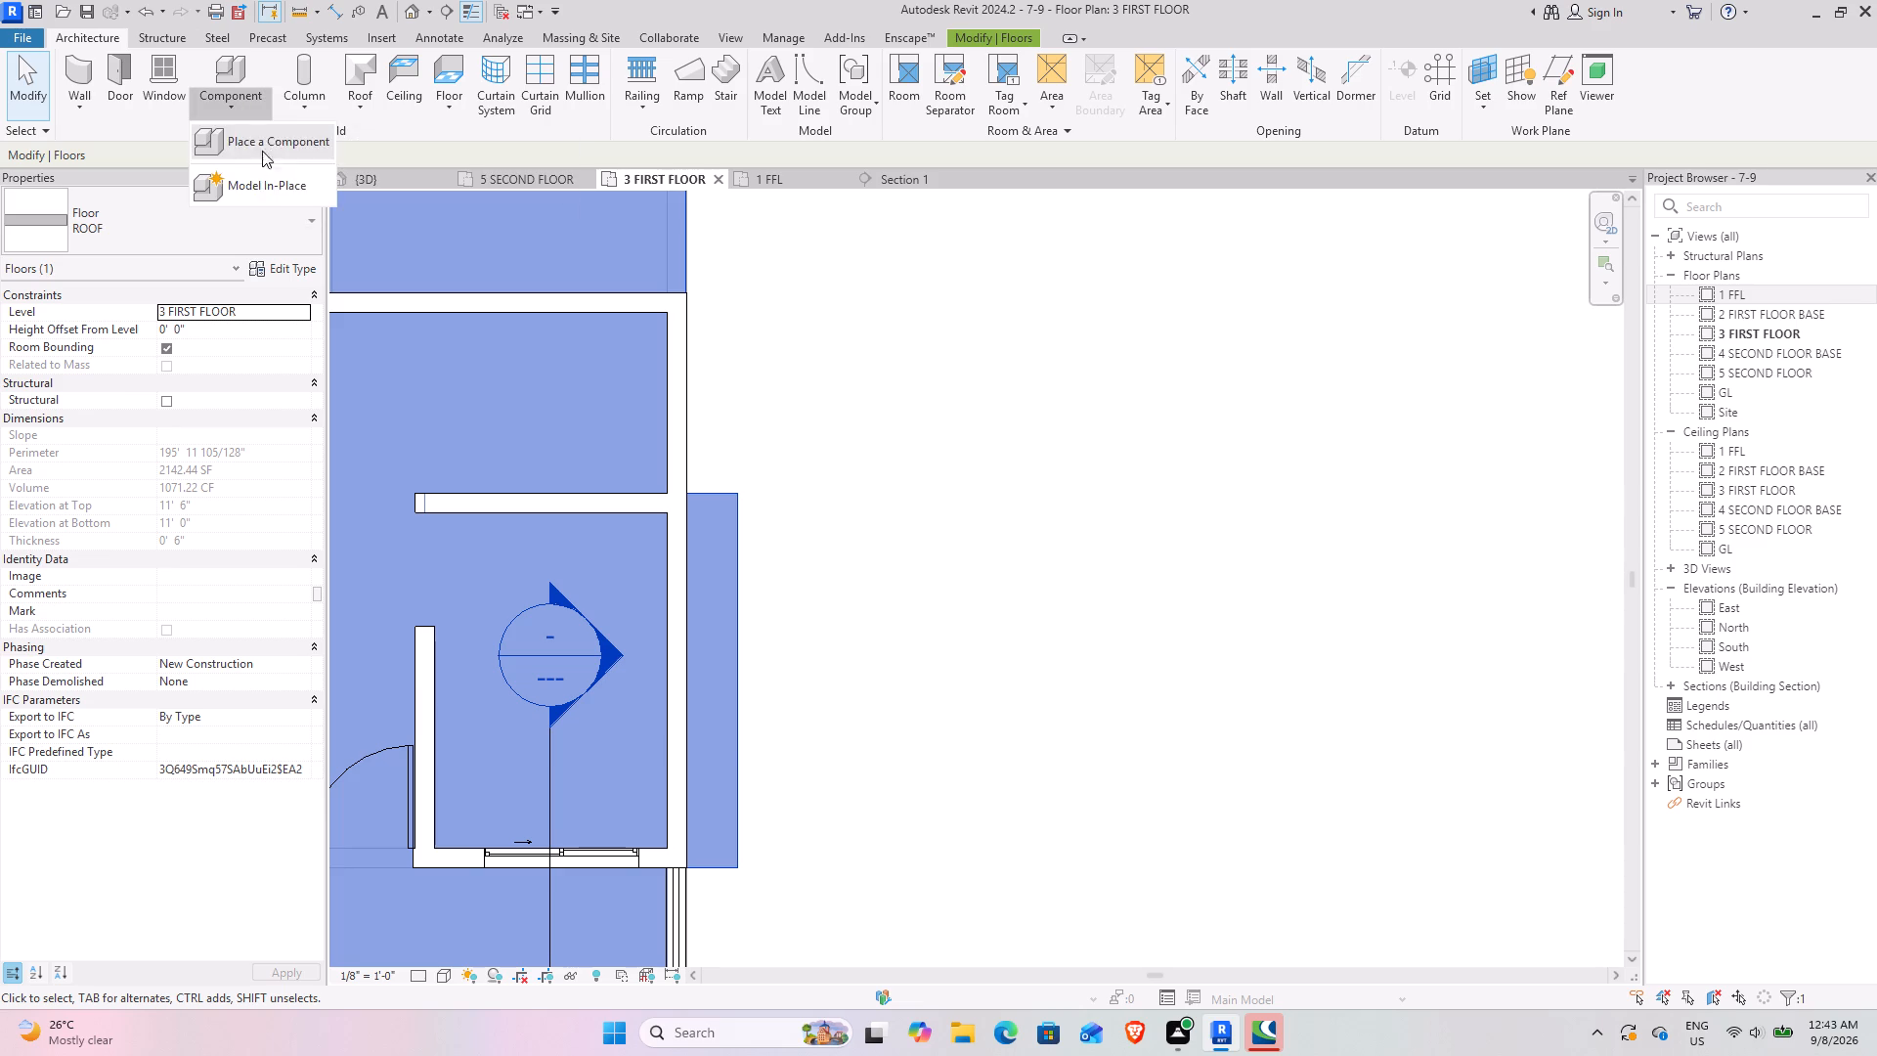
left_click(254, 169)
left_click(835, 454)
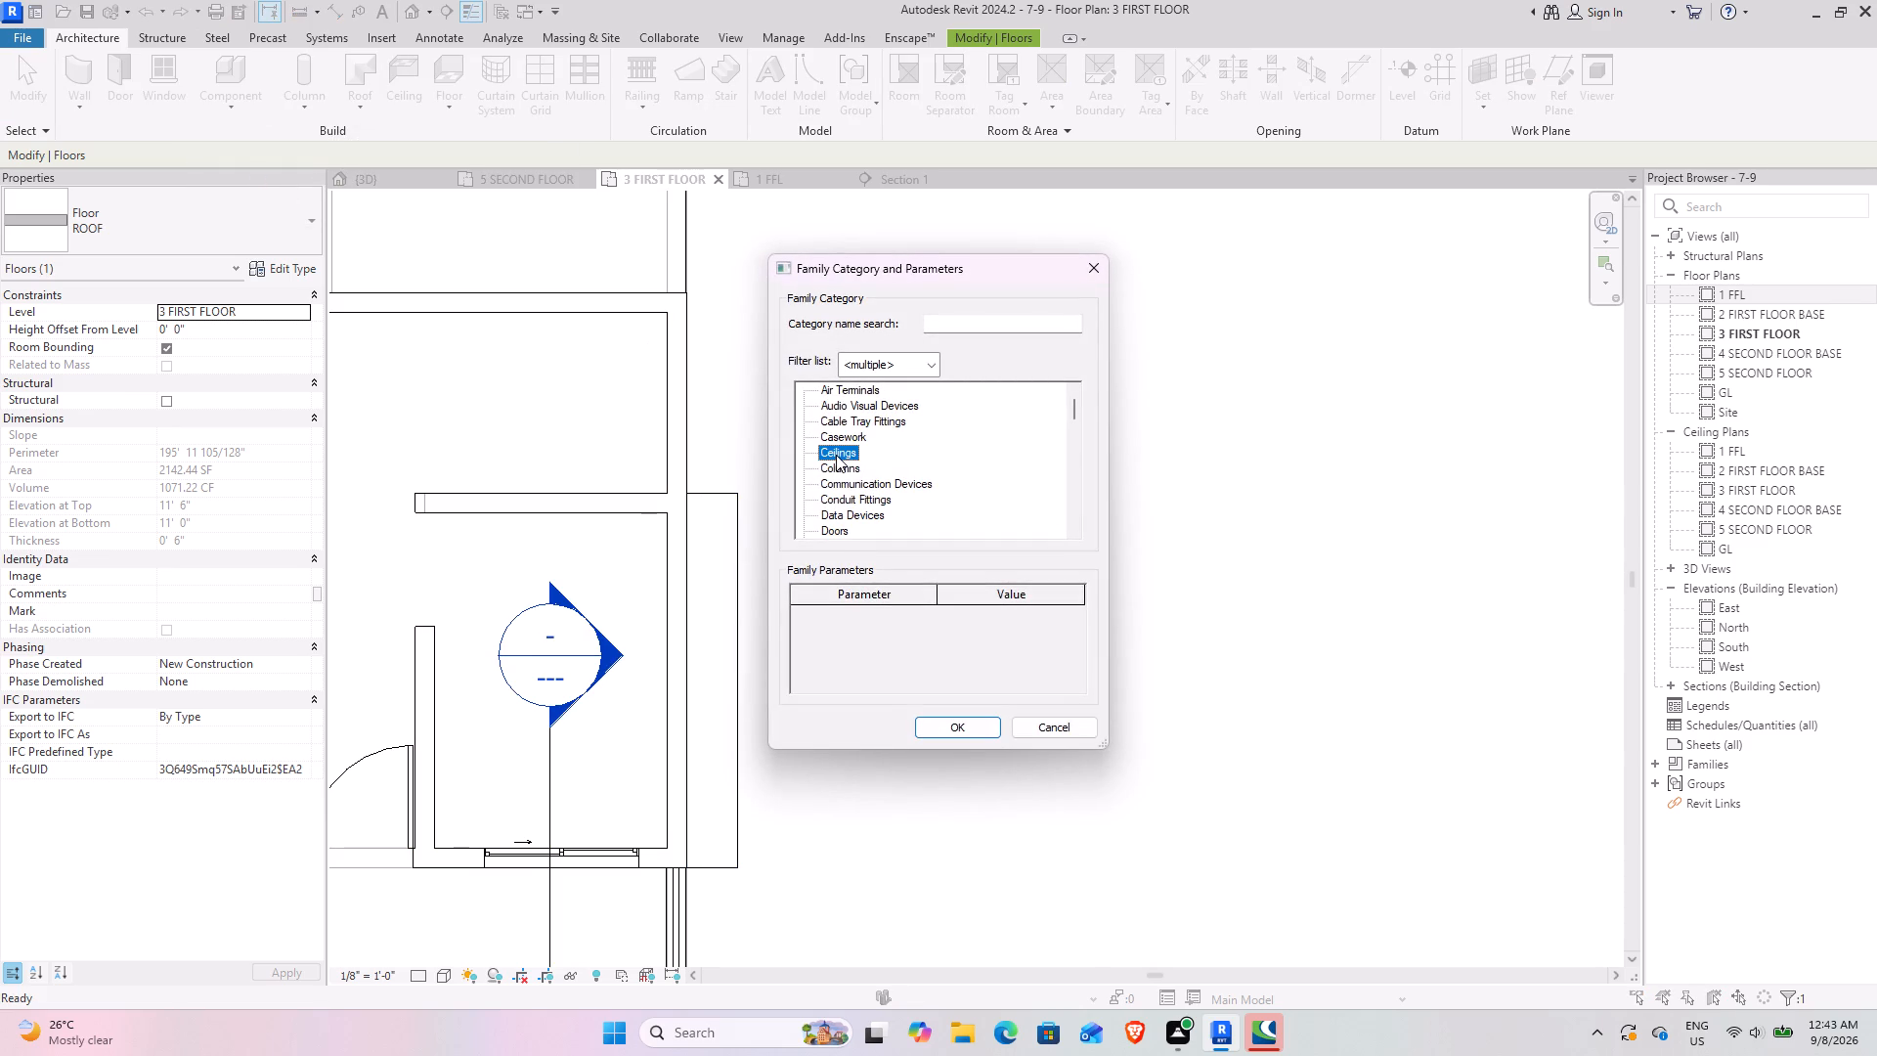
key("g")
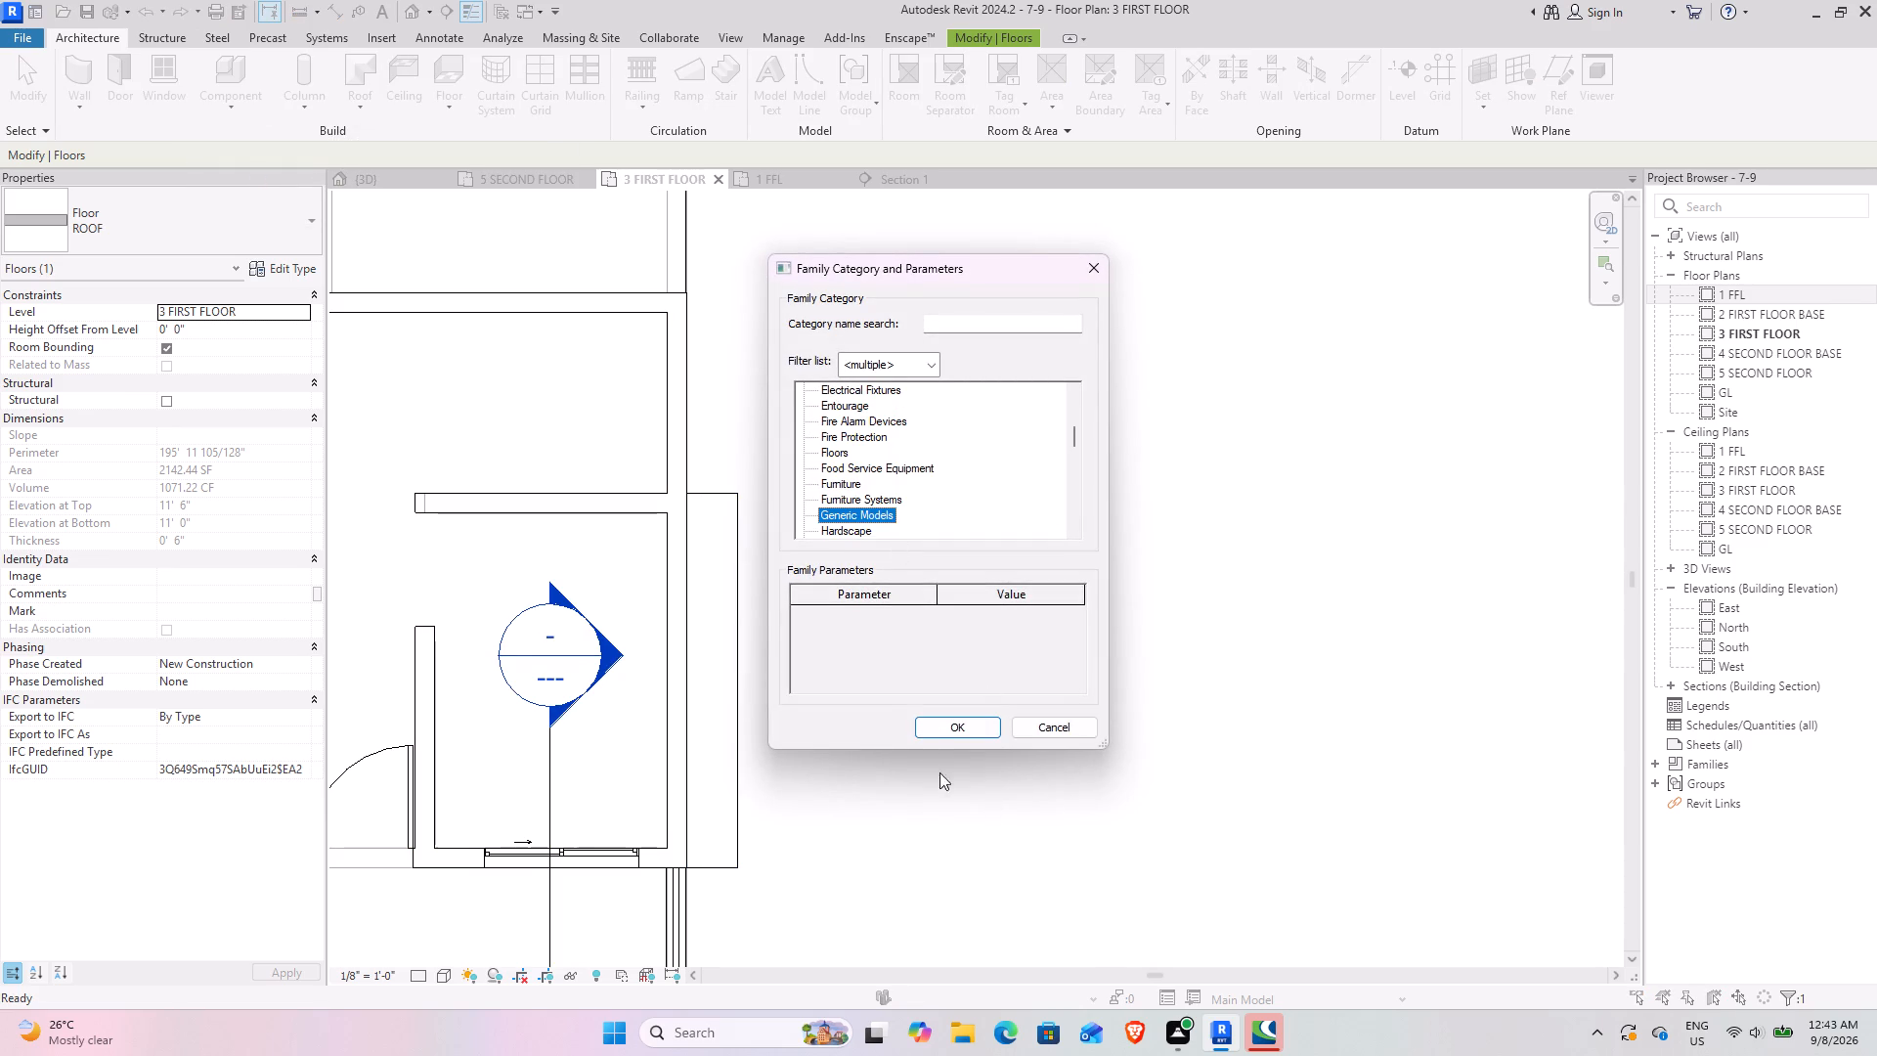
left_click(940, 726)
left_click(905, 544)
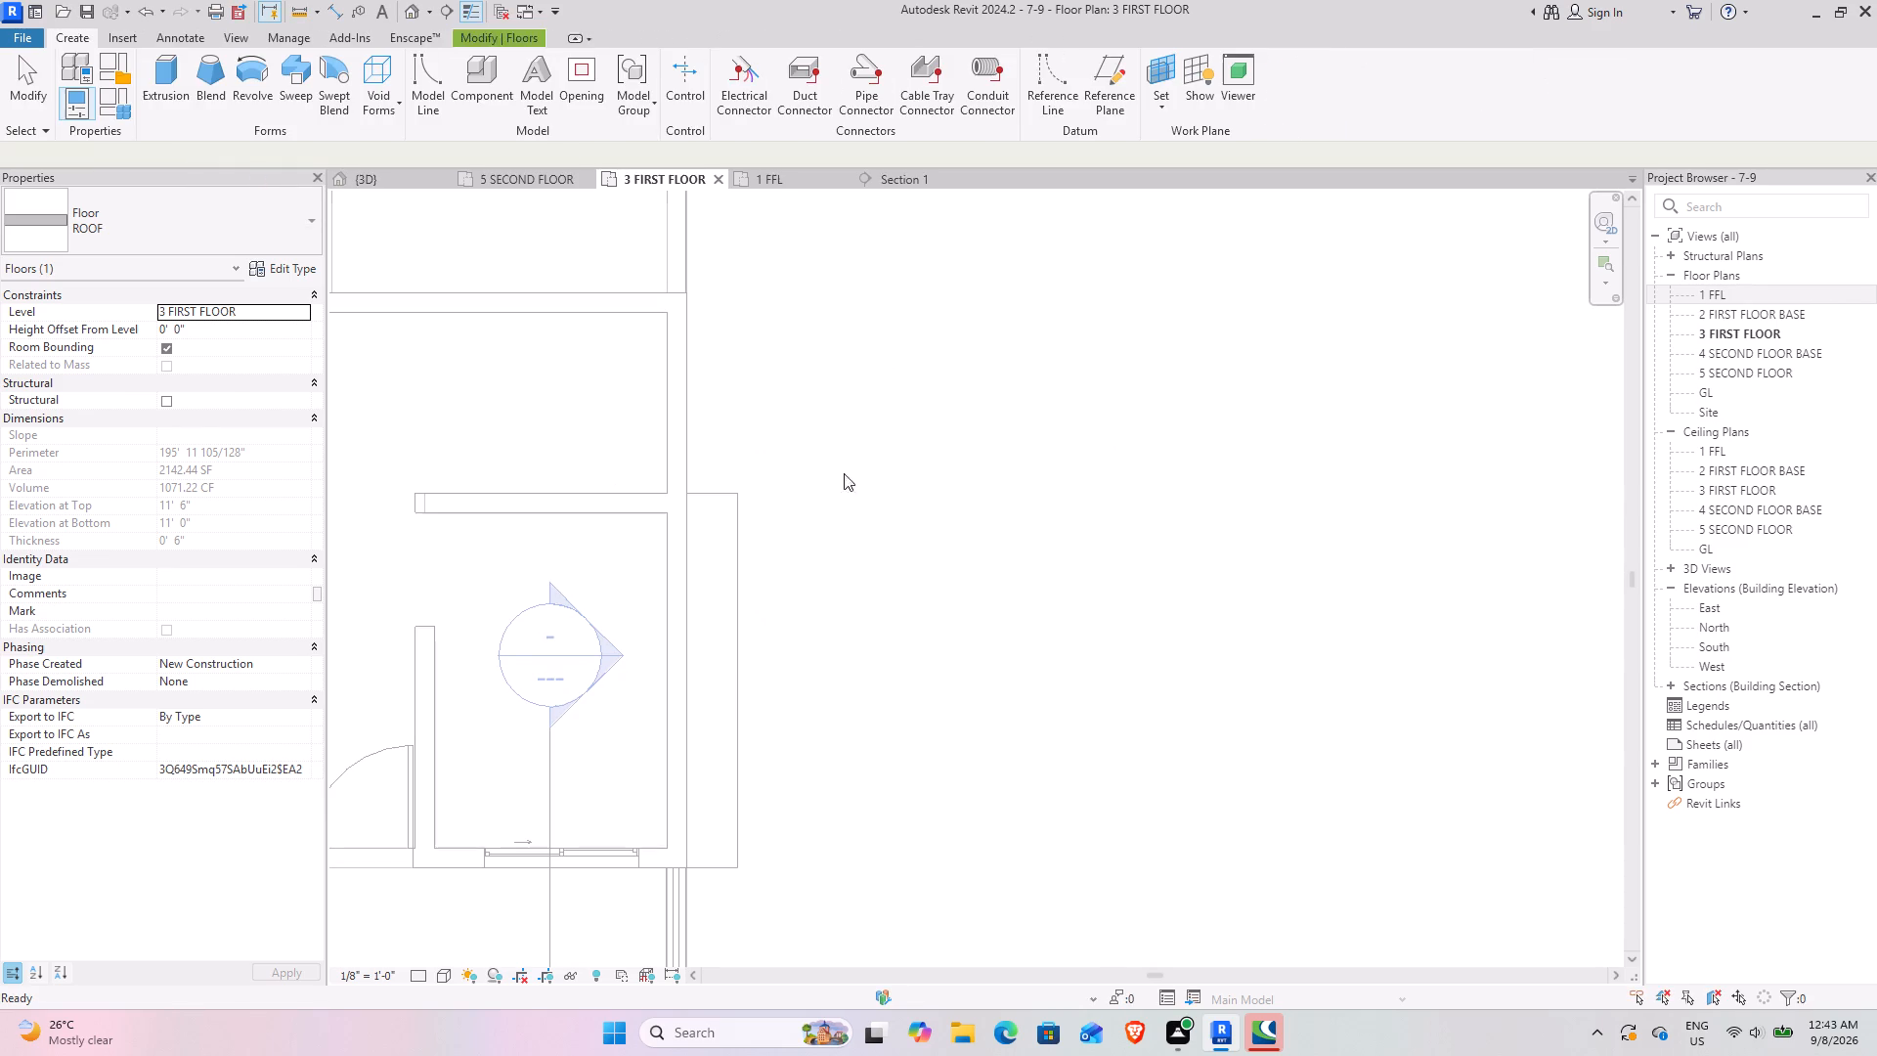
Start an extrusion on the ROOF floor's plane and sketch a right triangle with 2' legs at the projection's corner by the window wall.
left_click(183, 92)
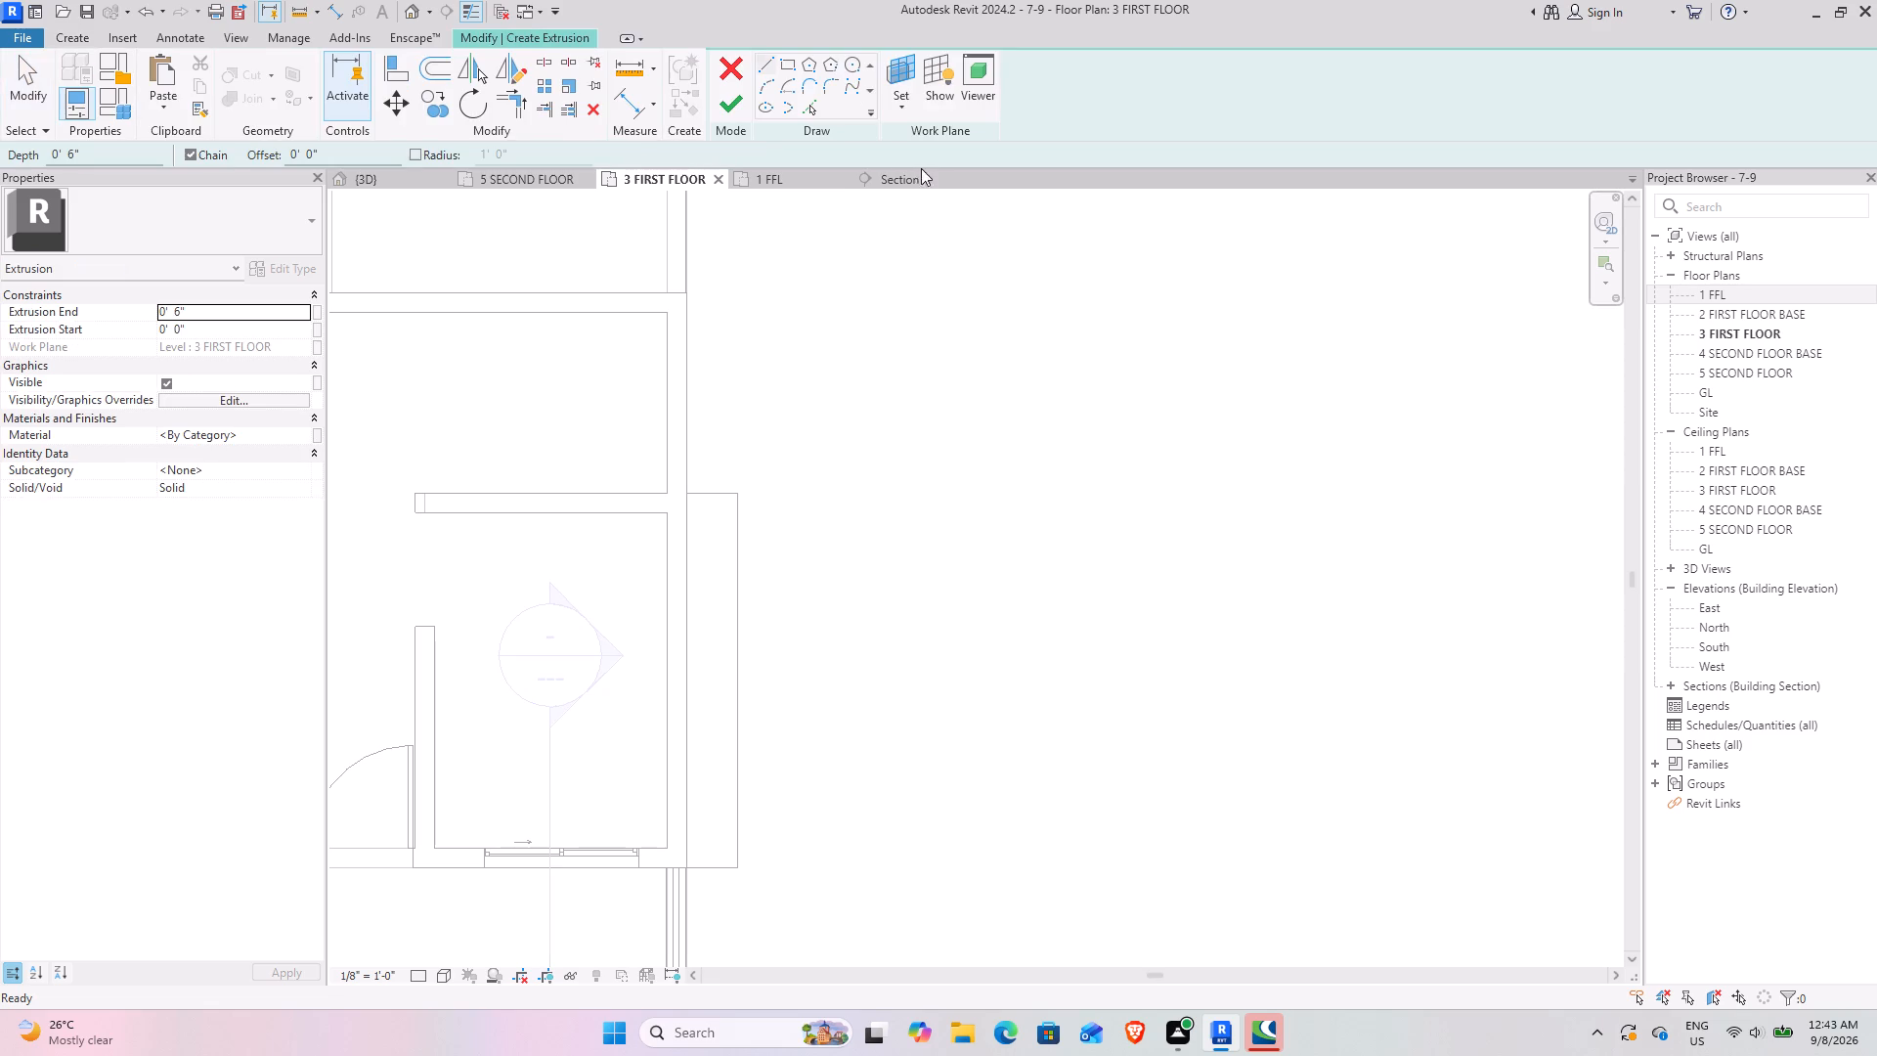
left_click(906, 94)
left_click(922, 174)
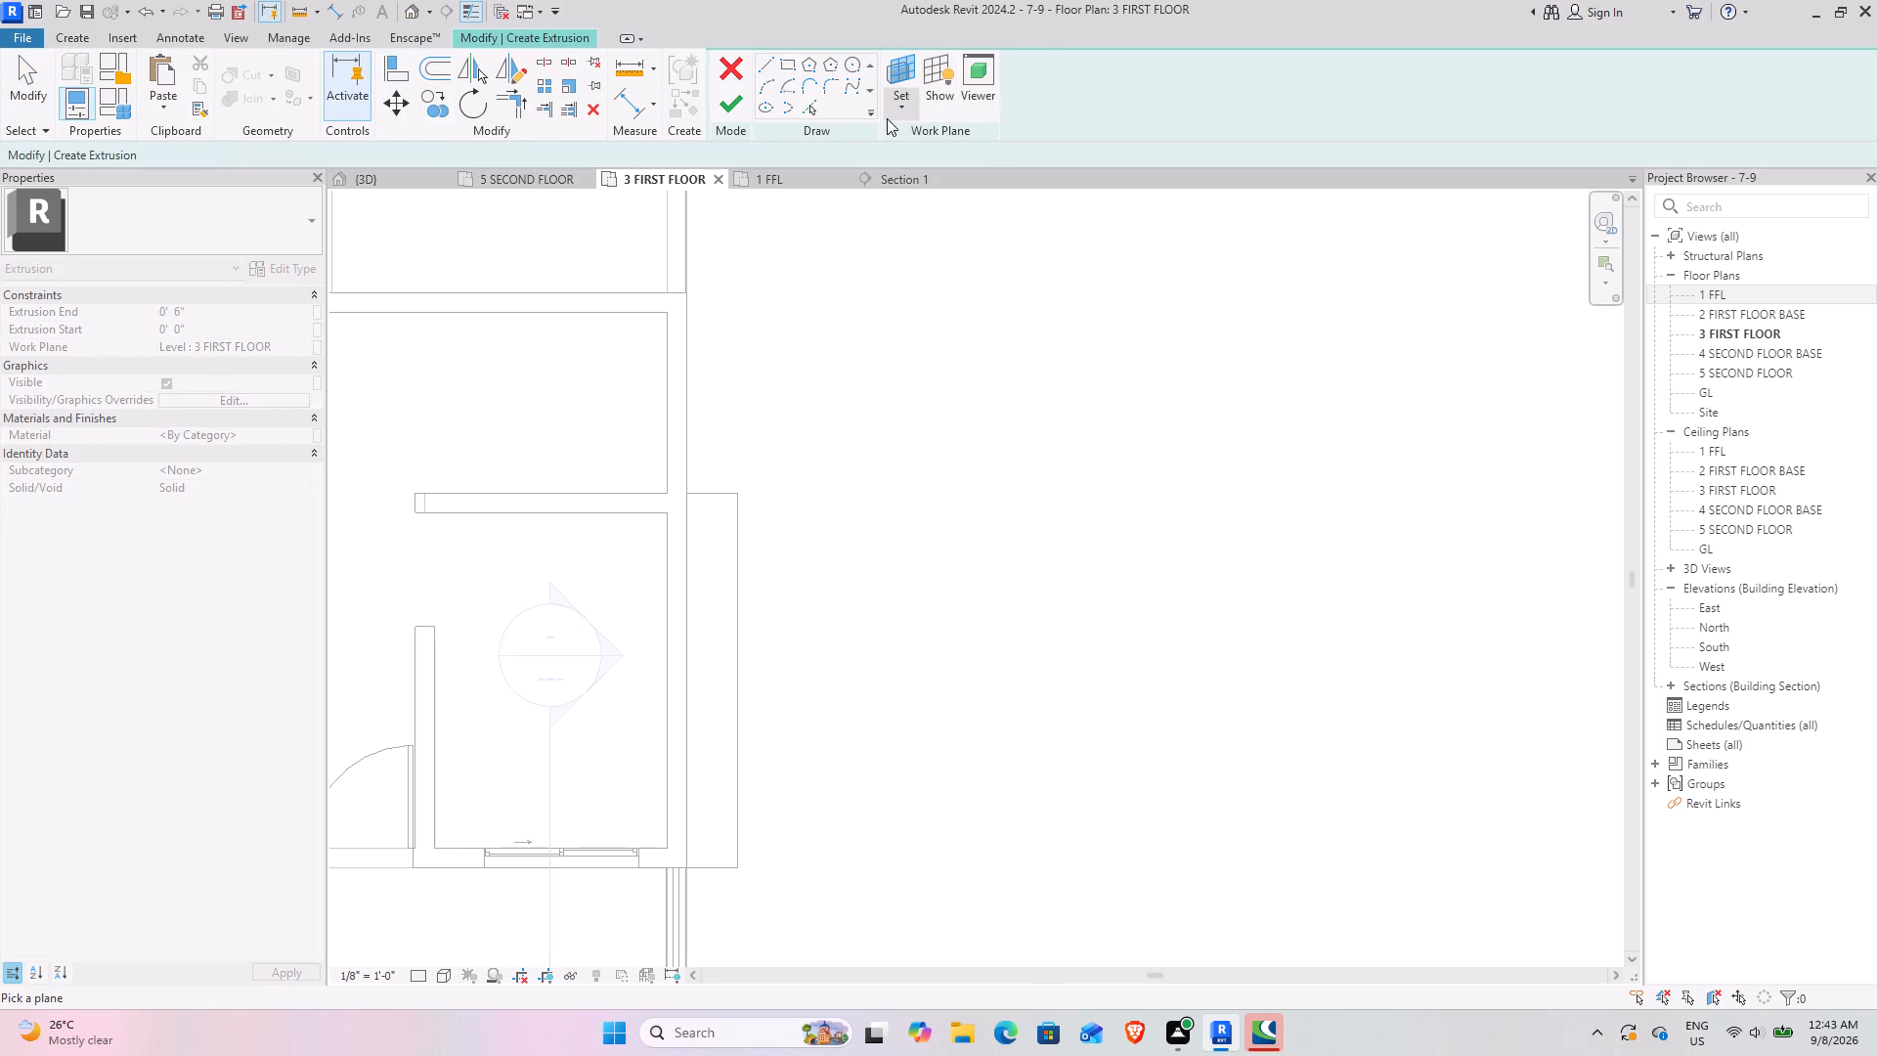
left_click(895, 113)
left_click(913, 167)
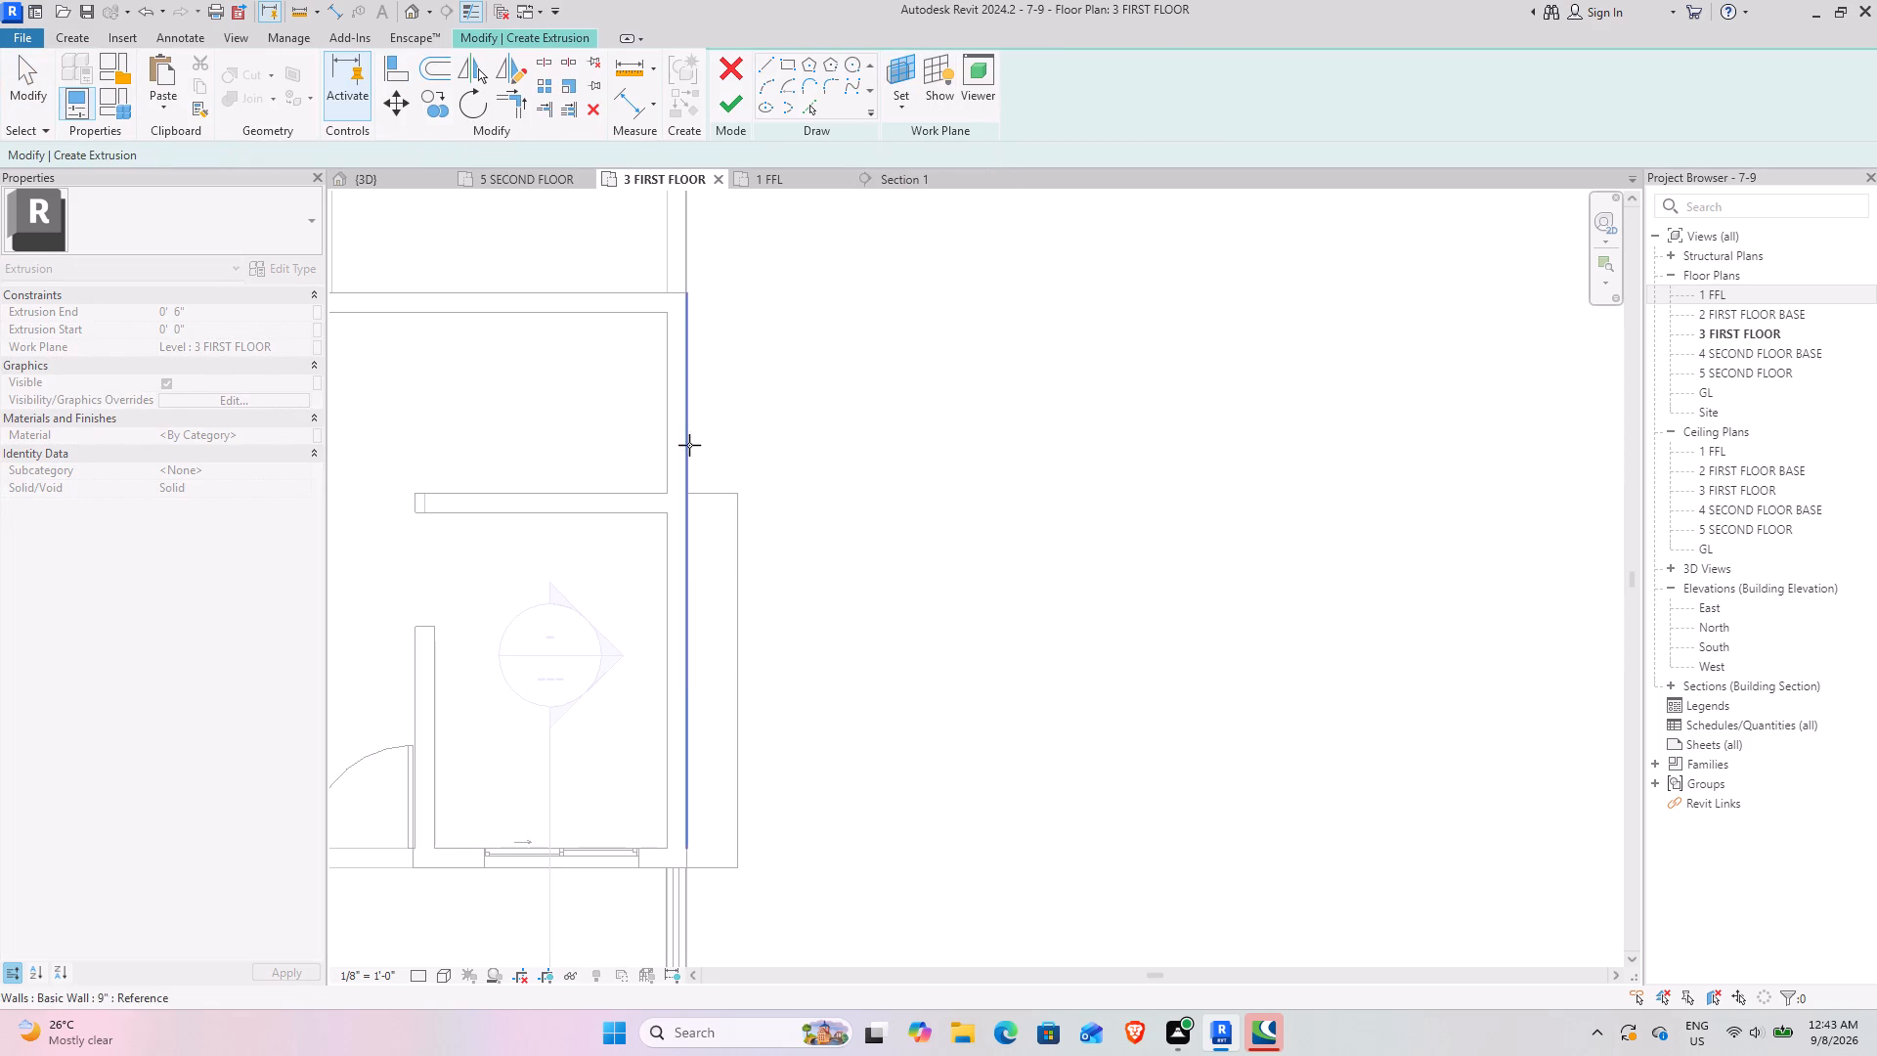
left_click(731, 512)
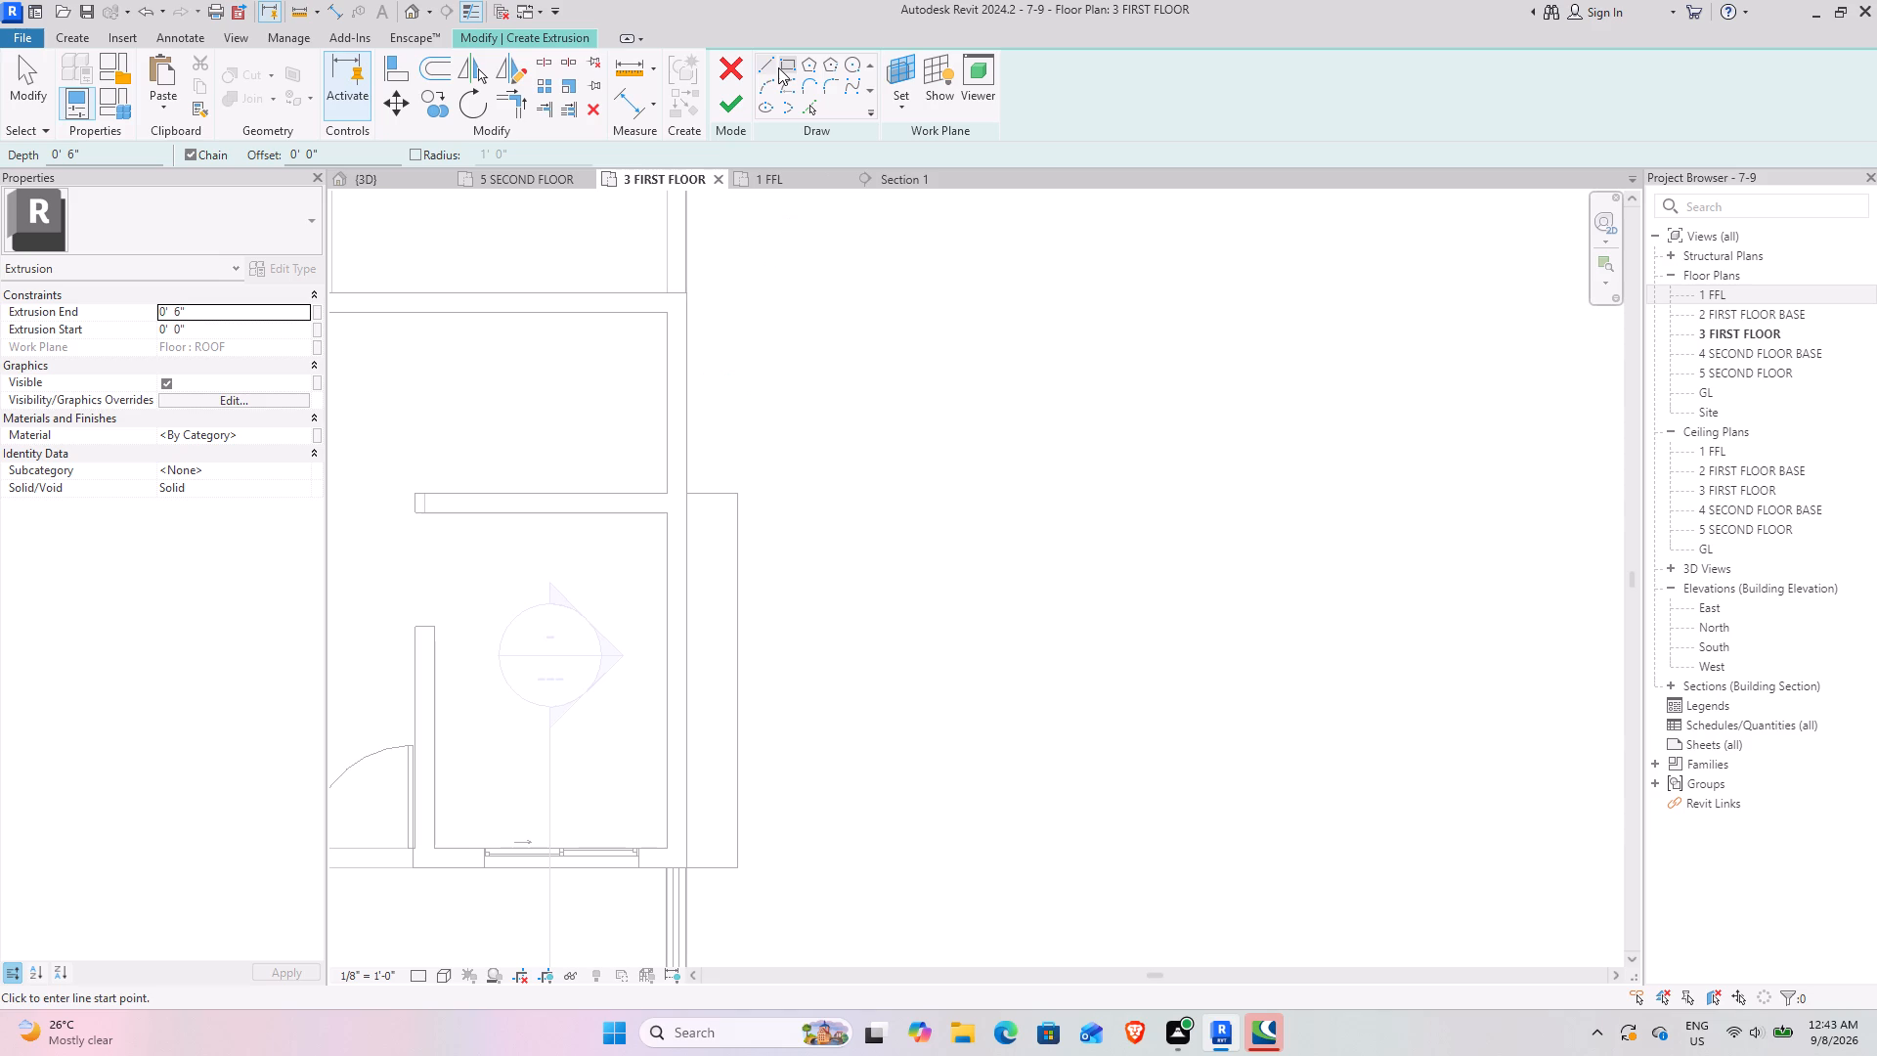
left_click(686, 868)
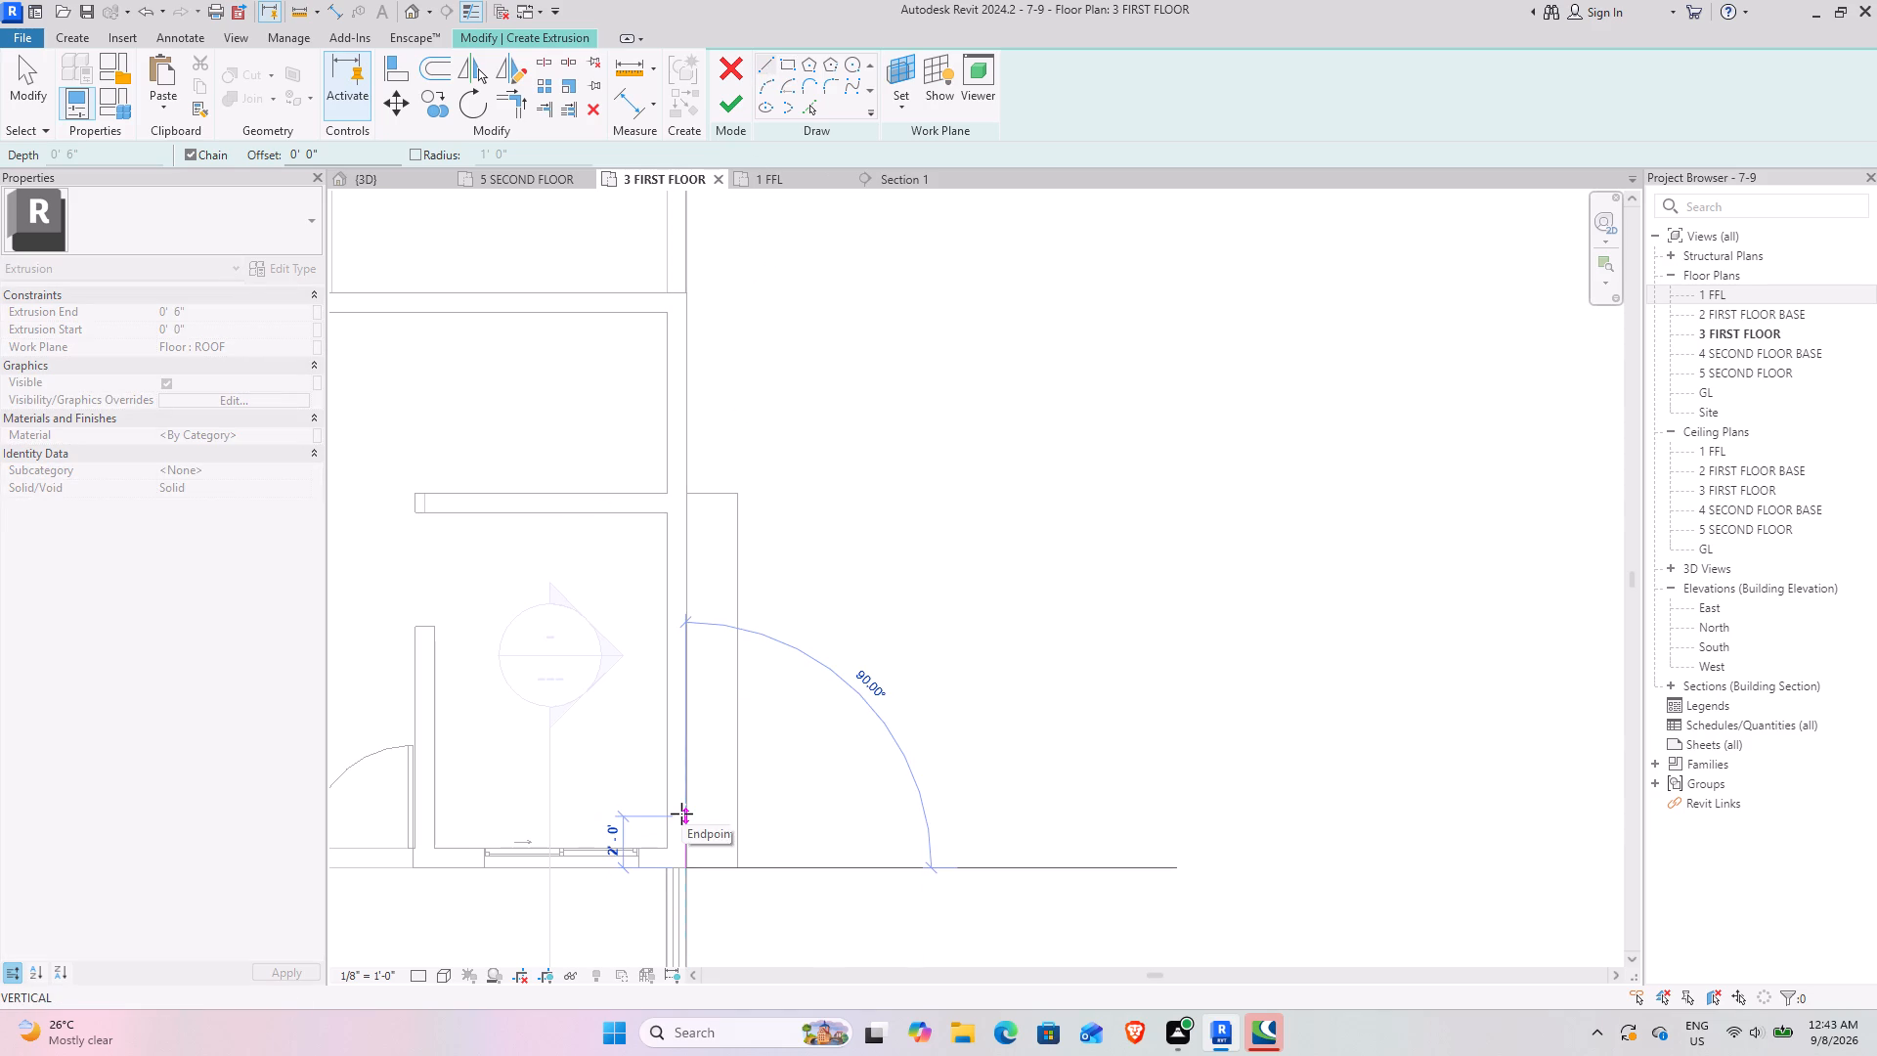
left_click(681, 814)
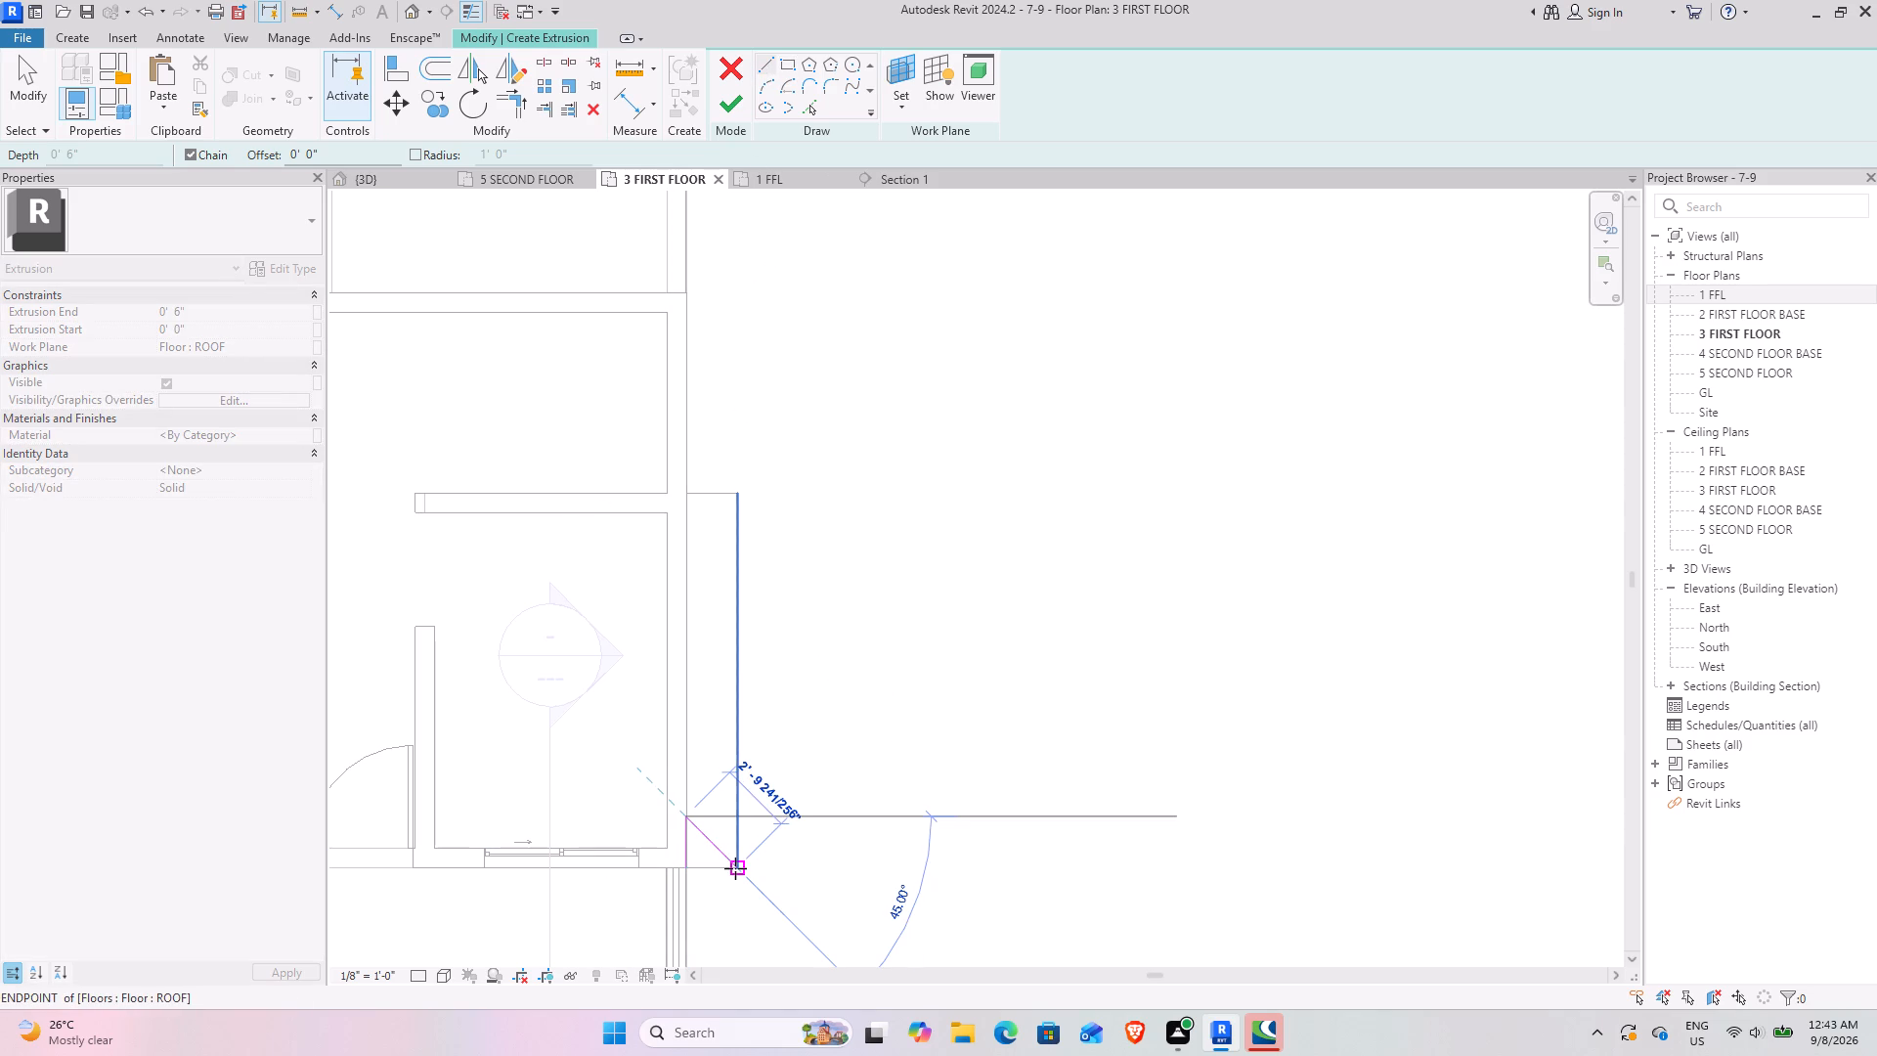
left_click(735, 868)
left_click(694, 870)
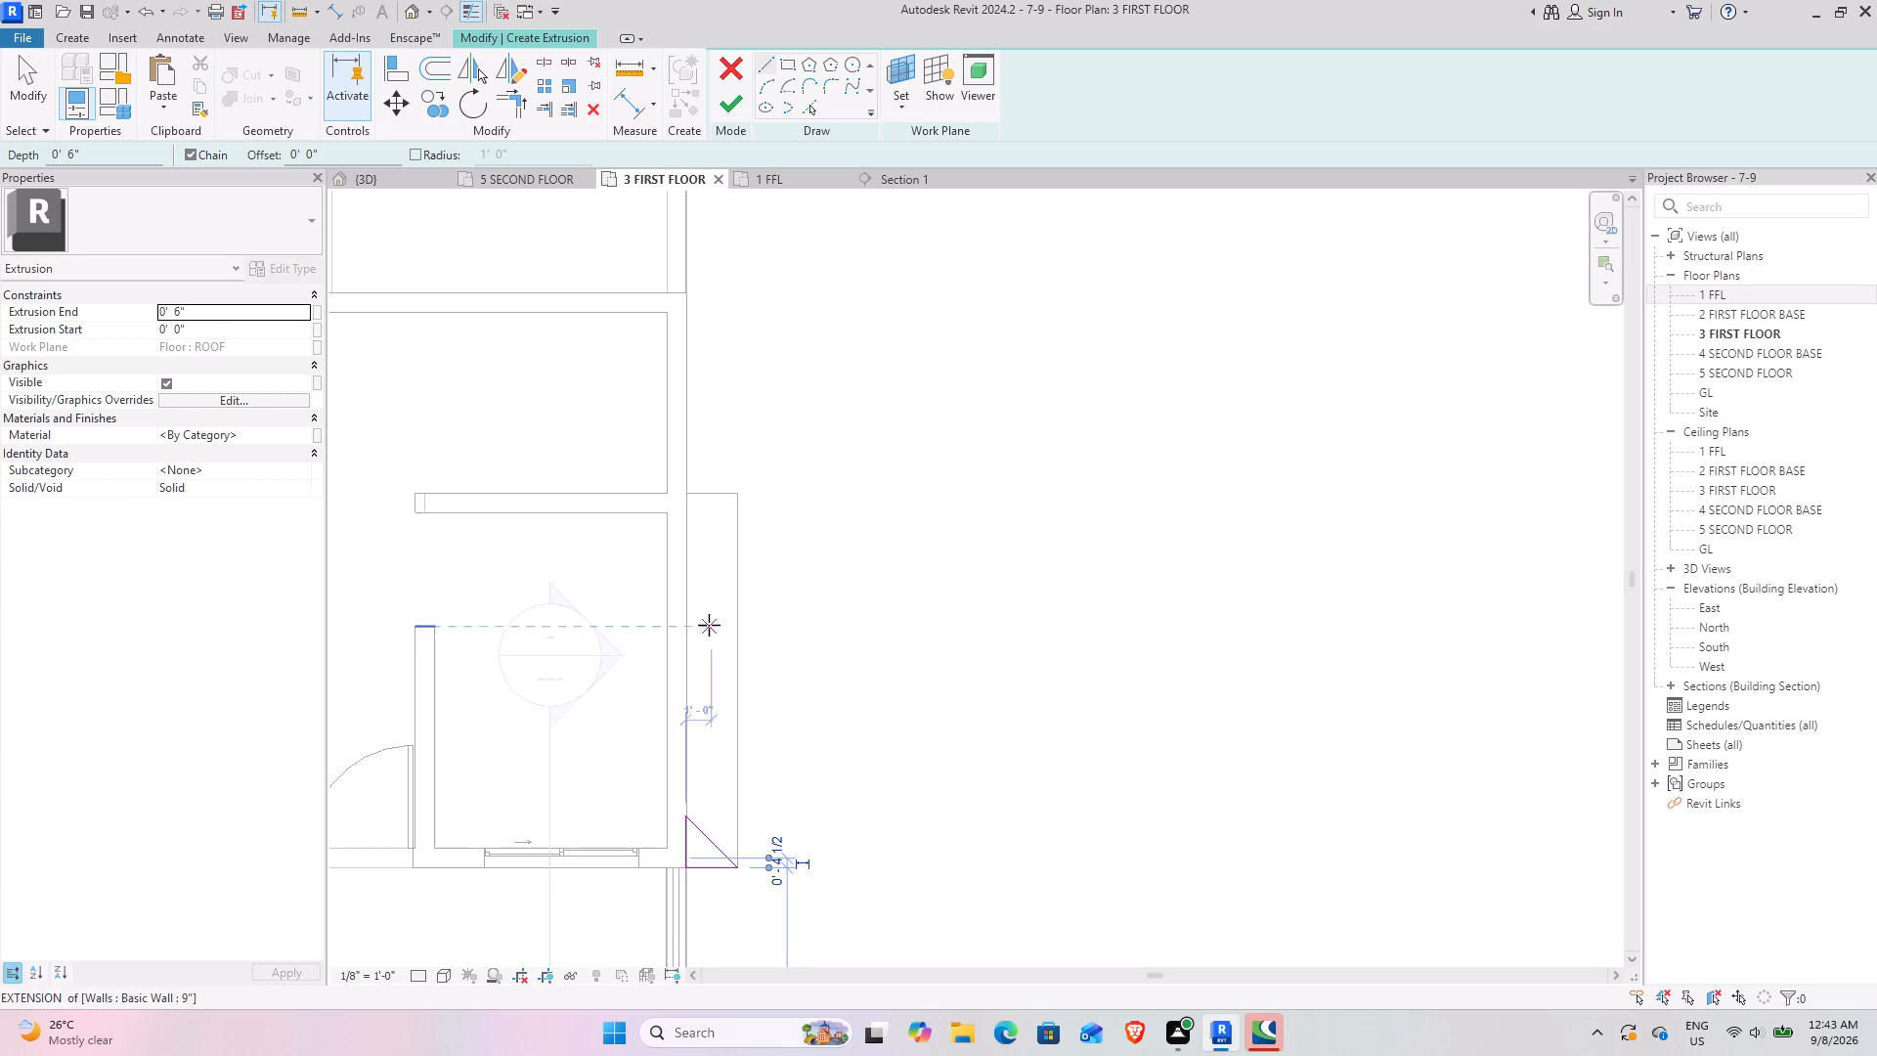
Sketch a matching 2' right triangle at the projection's opposite end, against the outer wall, and finish the extrusion.
left_click(690, 500)
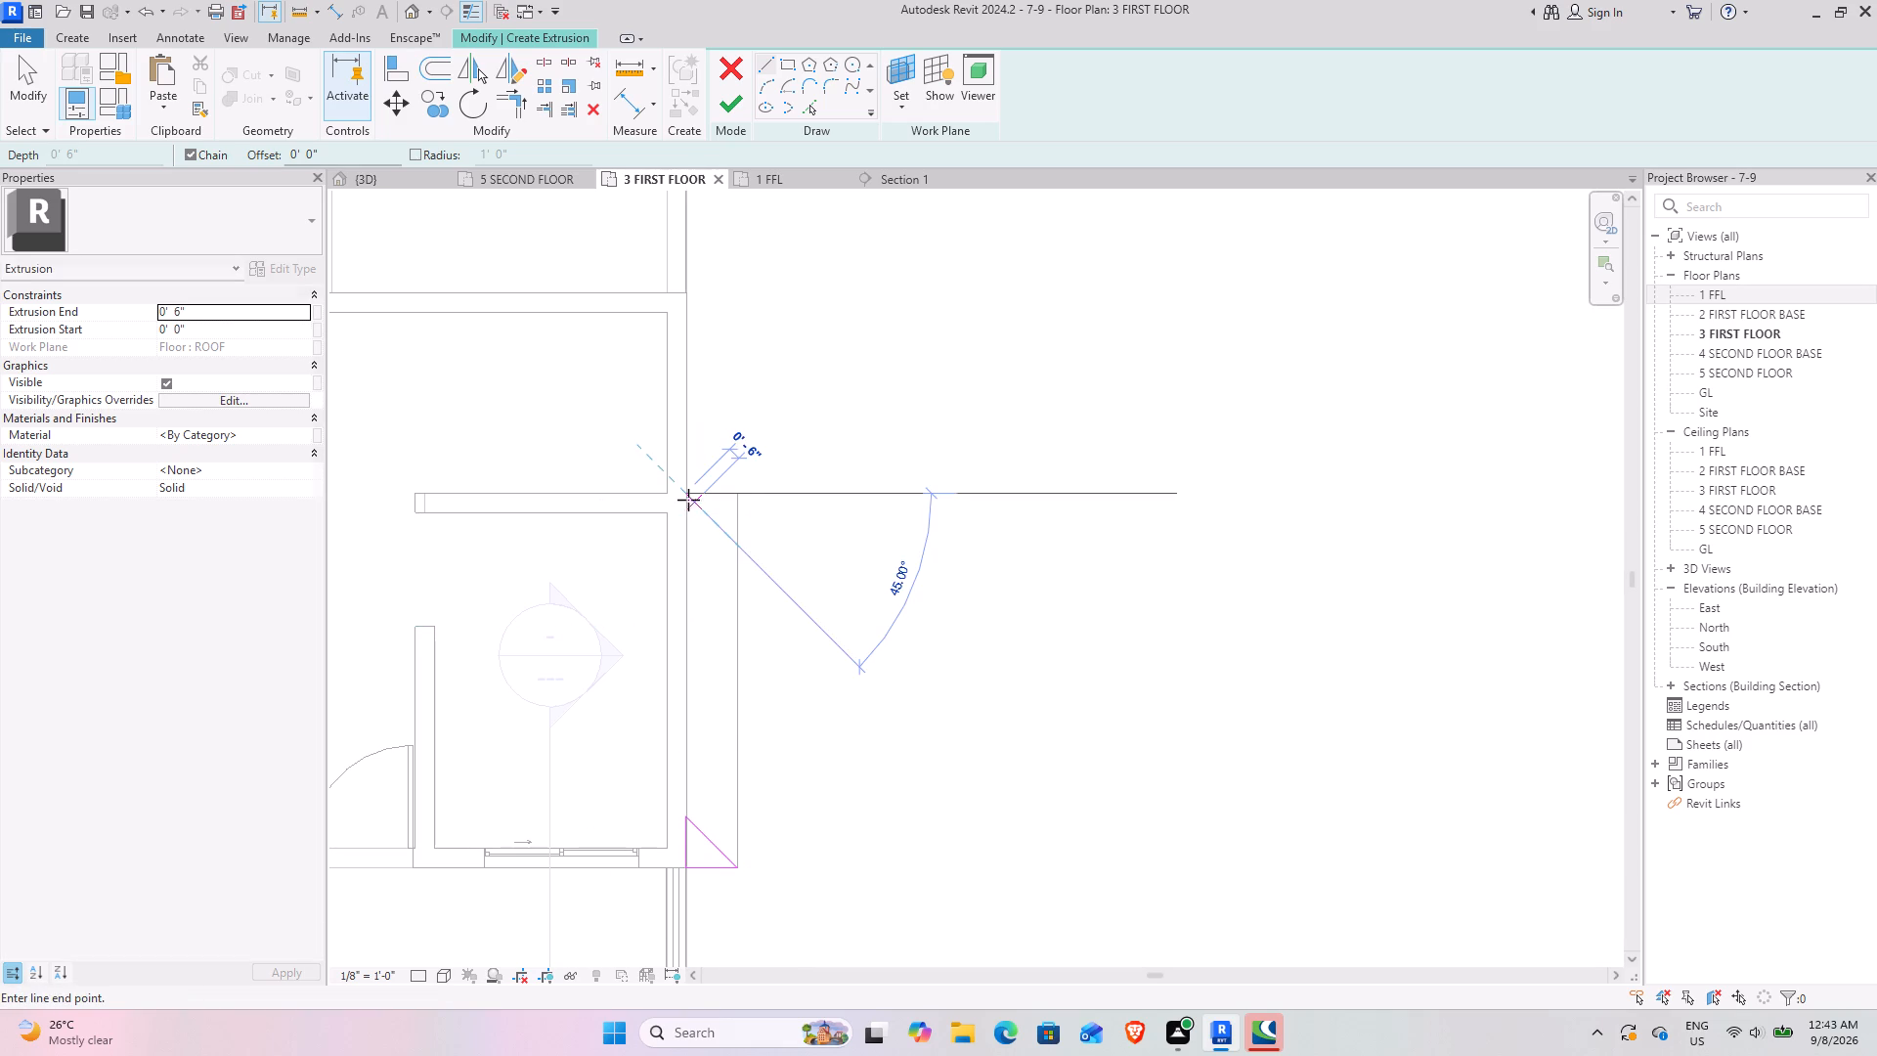
left_click(683, 550)
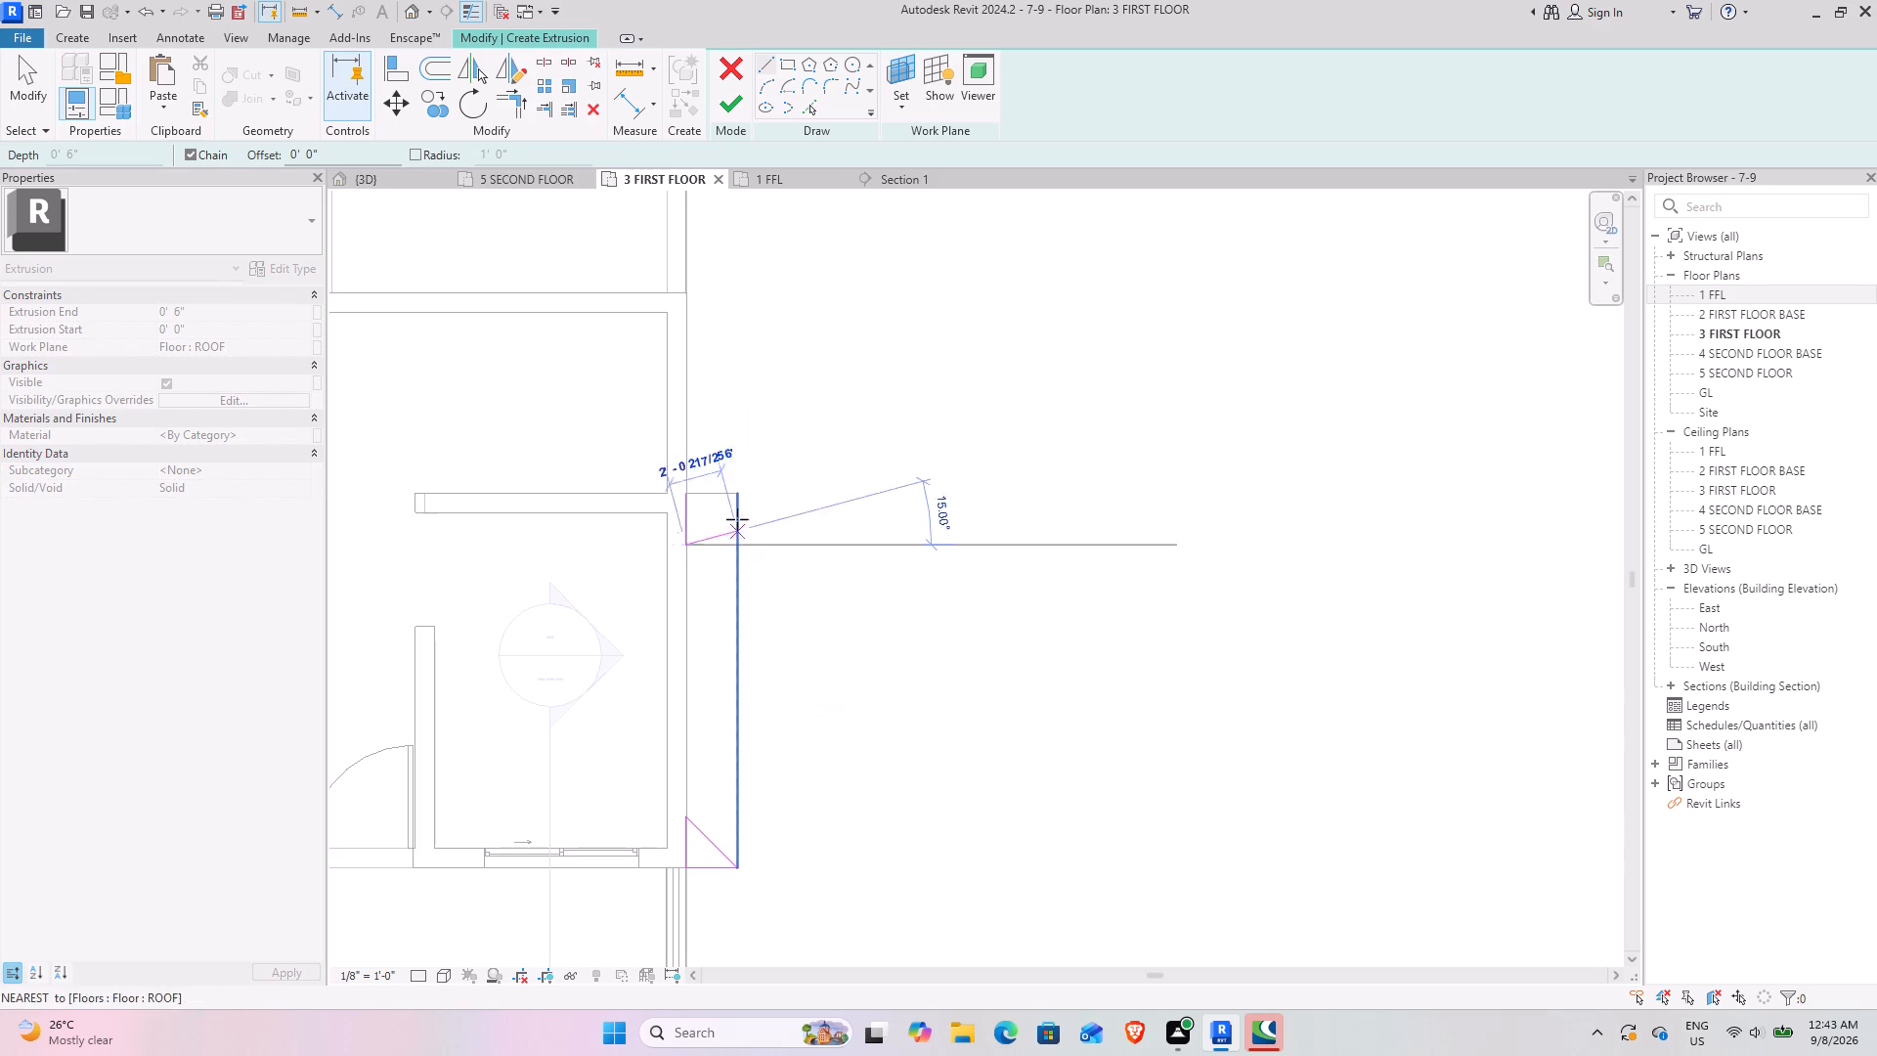
left_click(733, 492)
left_click(693, 493)
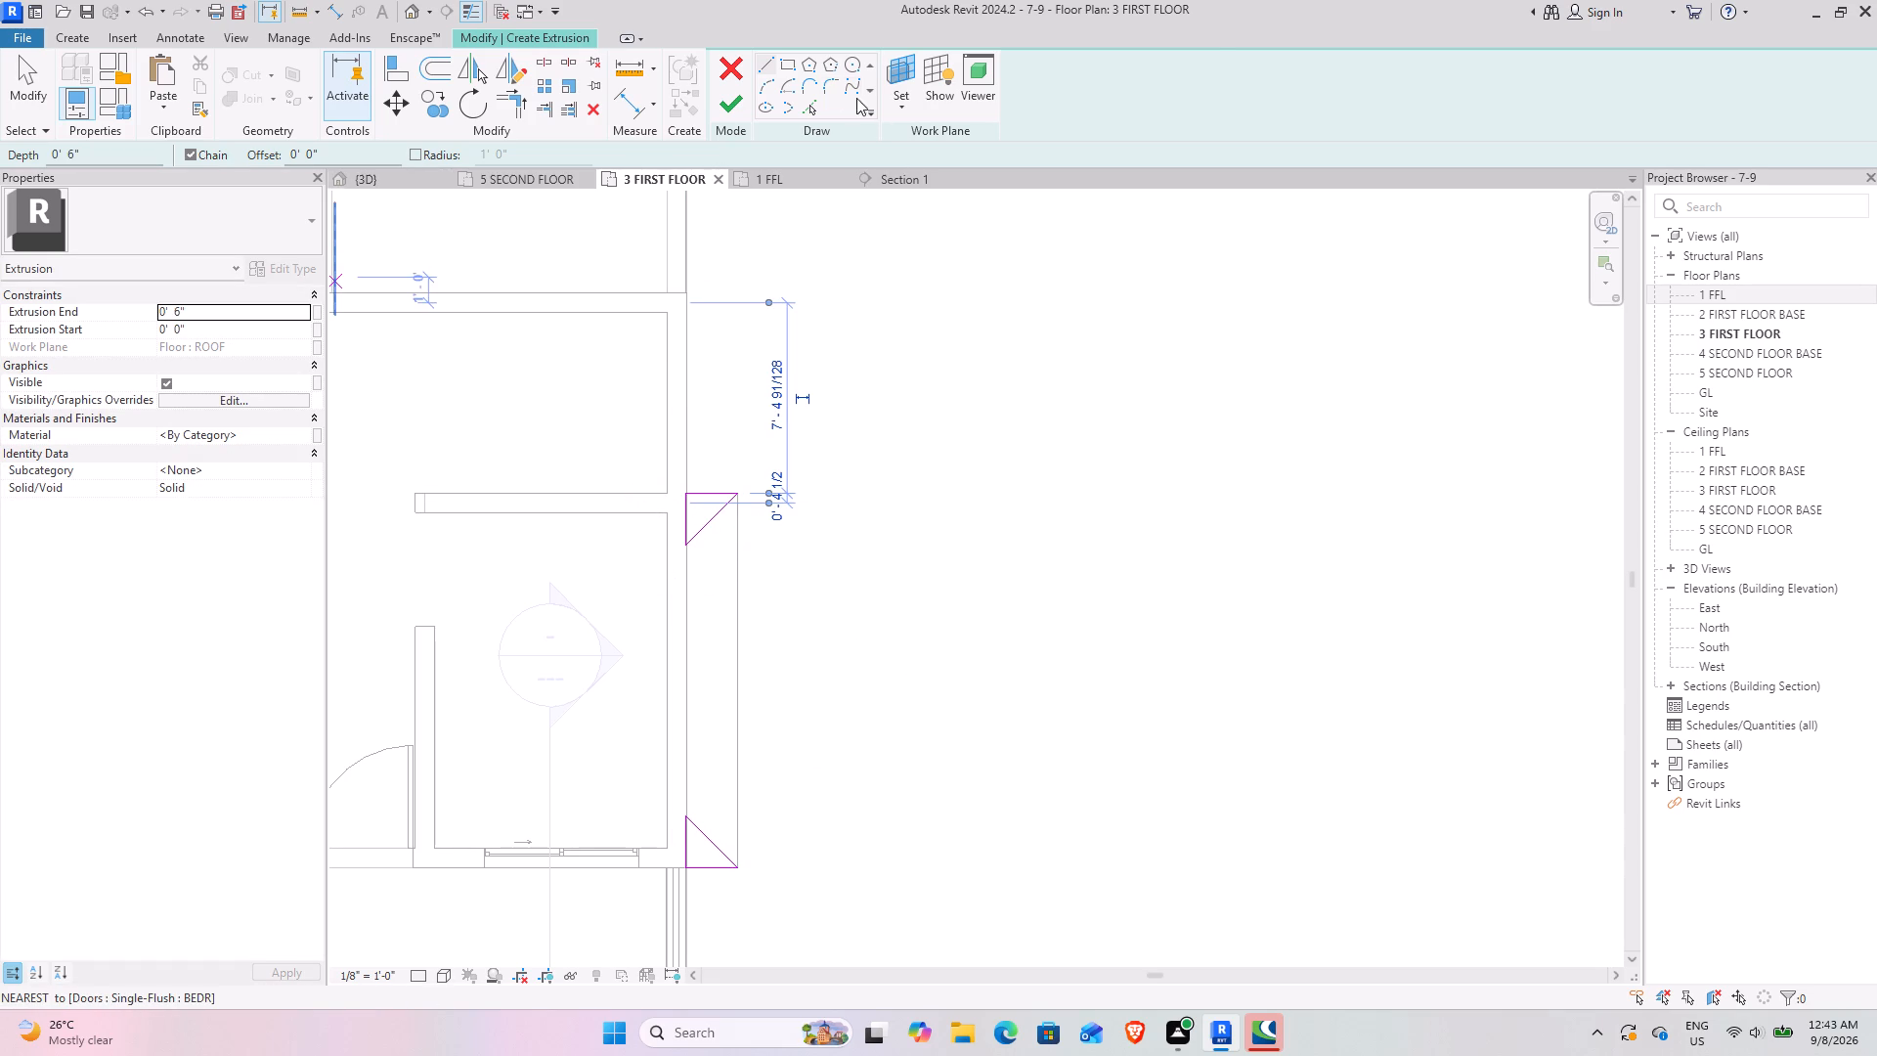
left_click(729, 105)
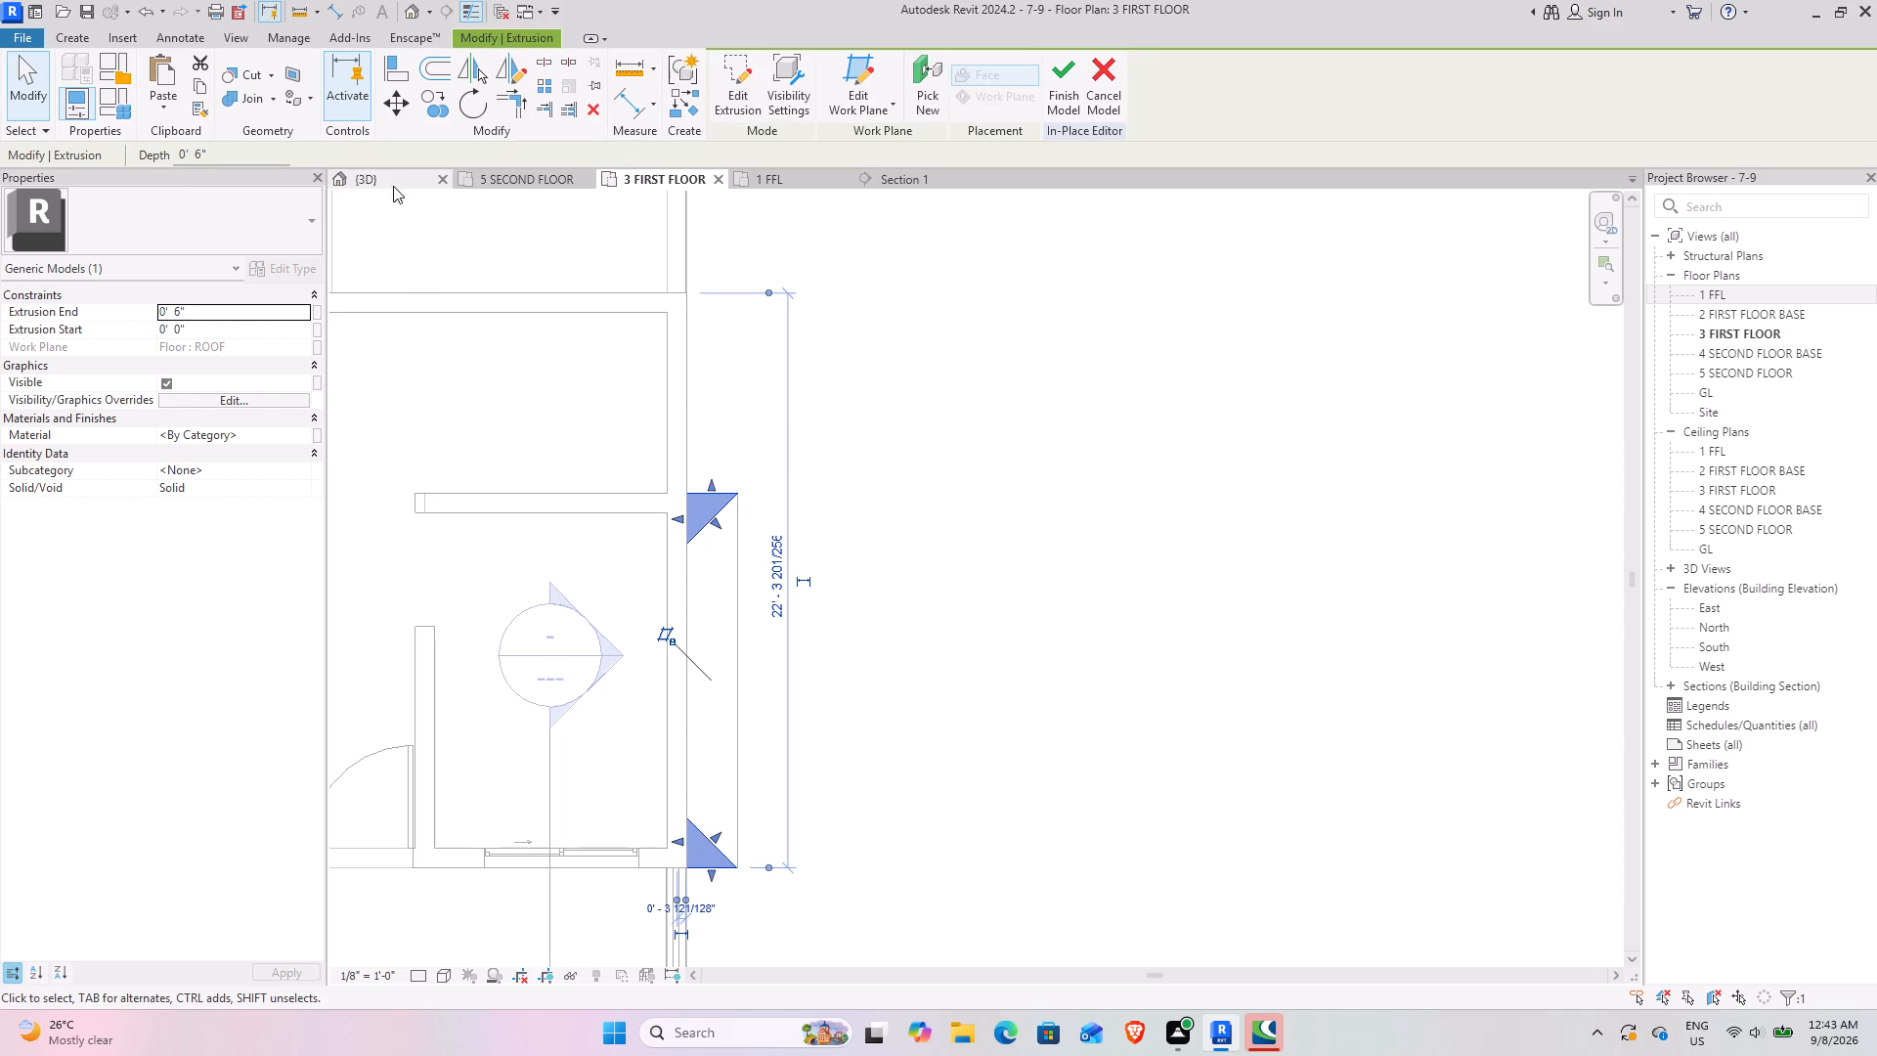
In the 3D view, stretch the two triangular extrusions upward to an extrusion end of 10' 6".
left_click(400, 182)
scroll(1185, 335, "up", 3)
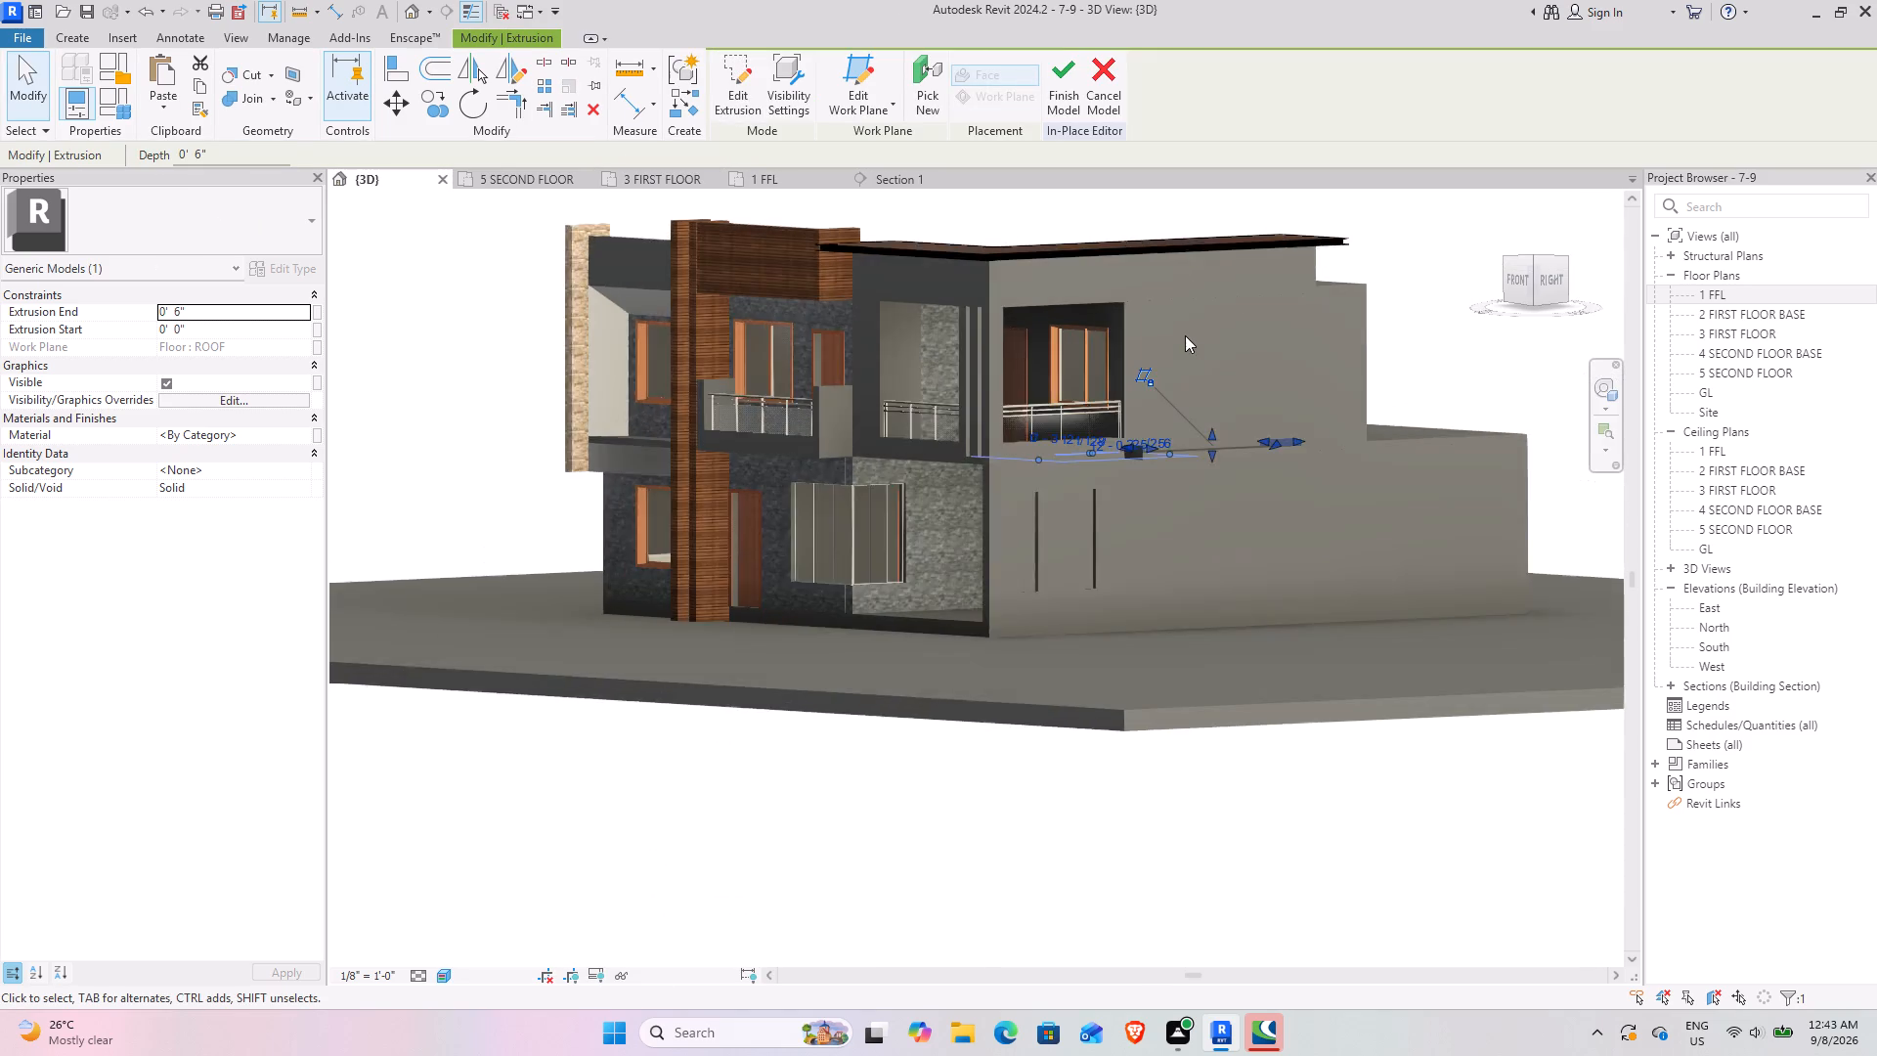
scroll(1185, 335, "up", 5)
left_click_drag(1178, 485, 1176, 238)
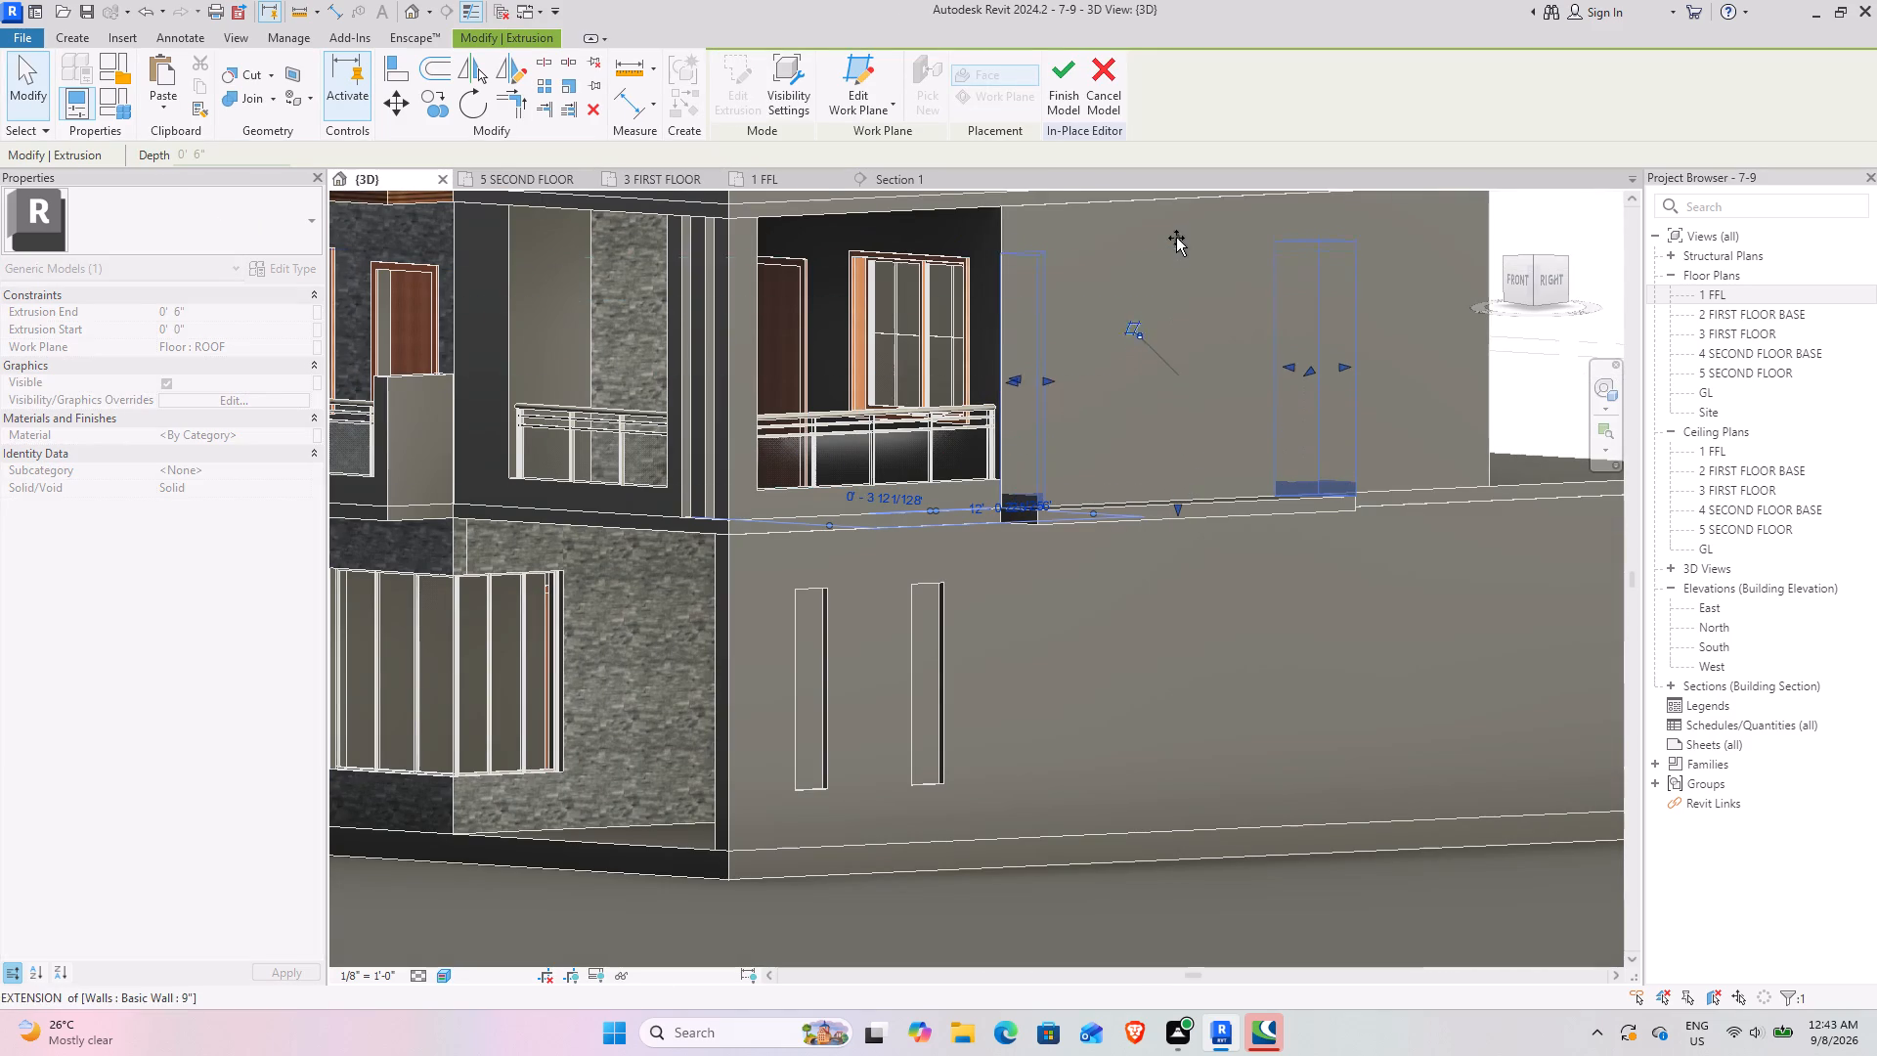
left_click_drag(1176, 238, 1177, 193)
middle_click_drag(1283, 361, 944, 544)
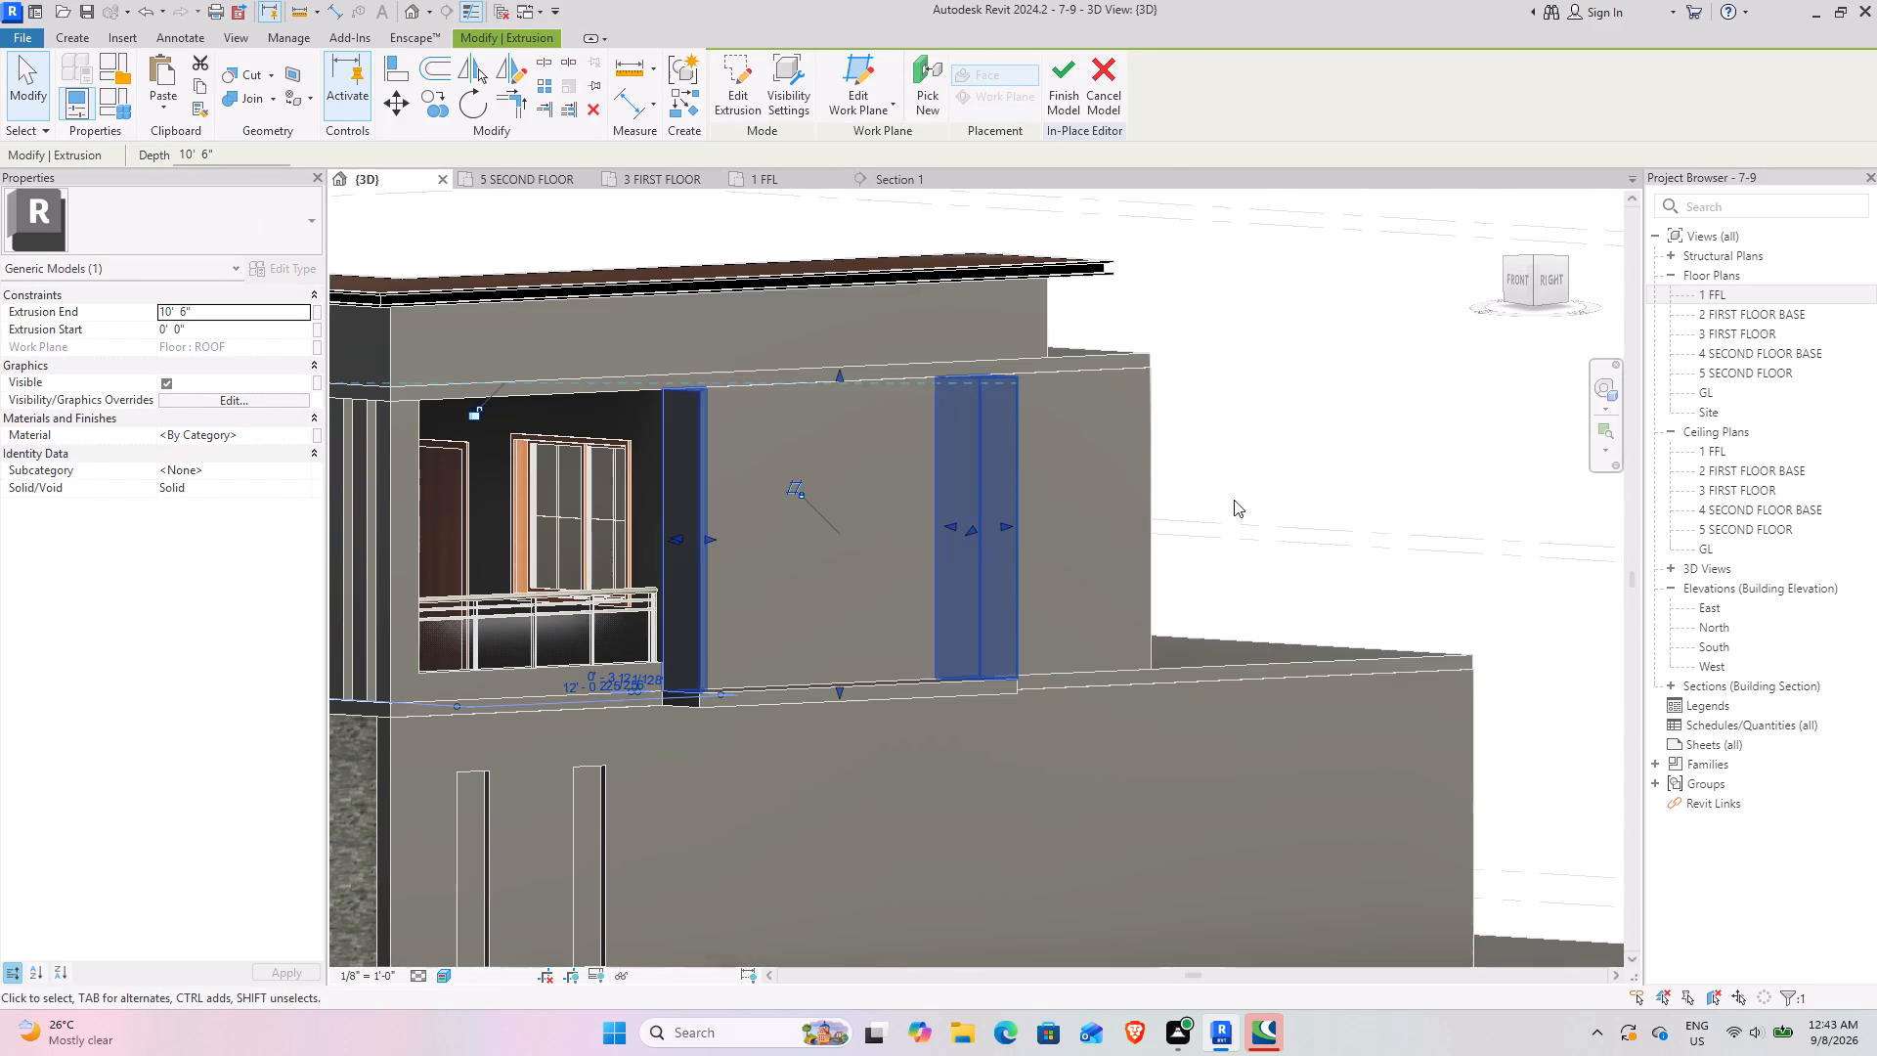
left_click(1302, 426)
Start a new extrusion in the in-place model with the vertical face of the far-end triangular fin as its work plane.
scroll(1204, 507, "down", 5)
middle_click_drag(1169, 536, 818, 601)
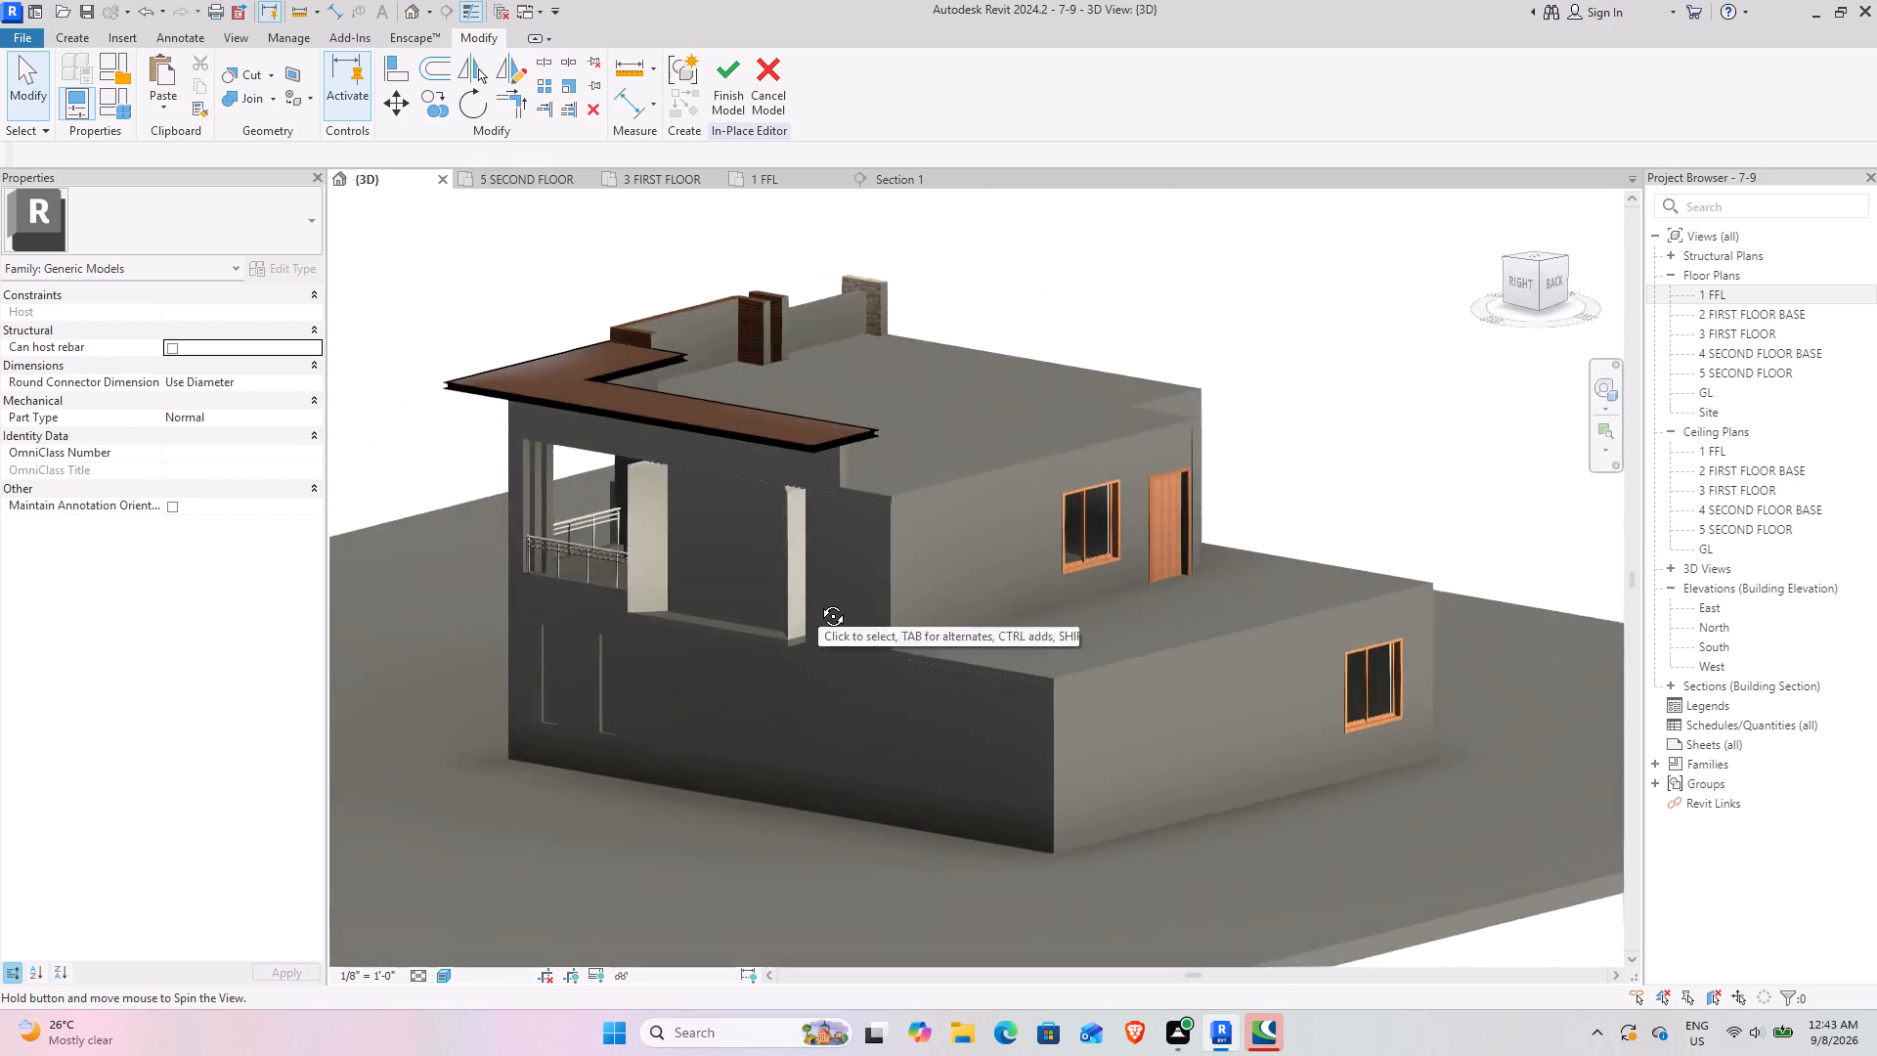
middle_click_drag(818, 601, 945, 657)
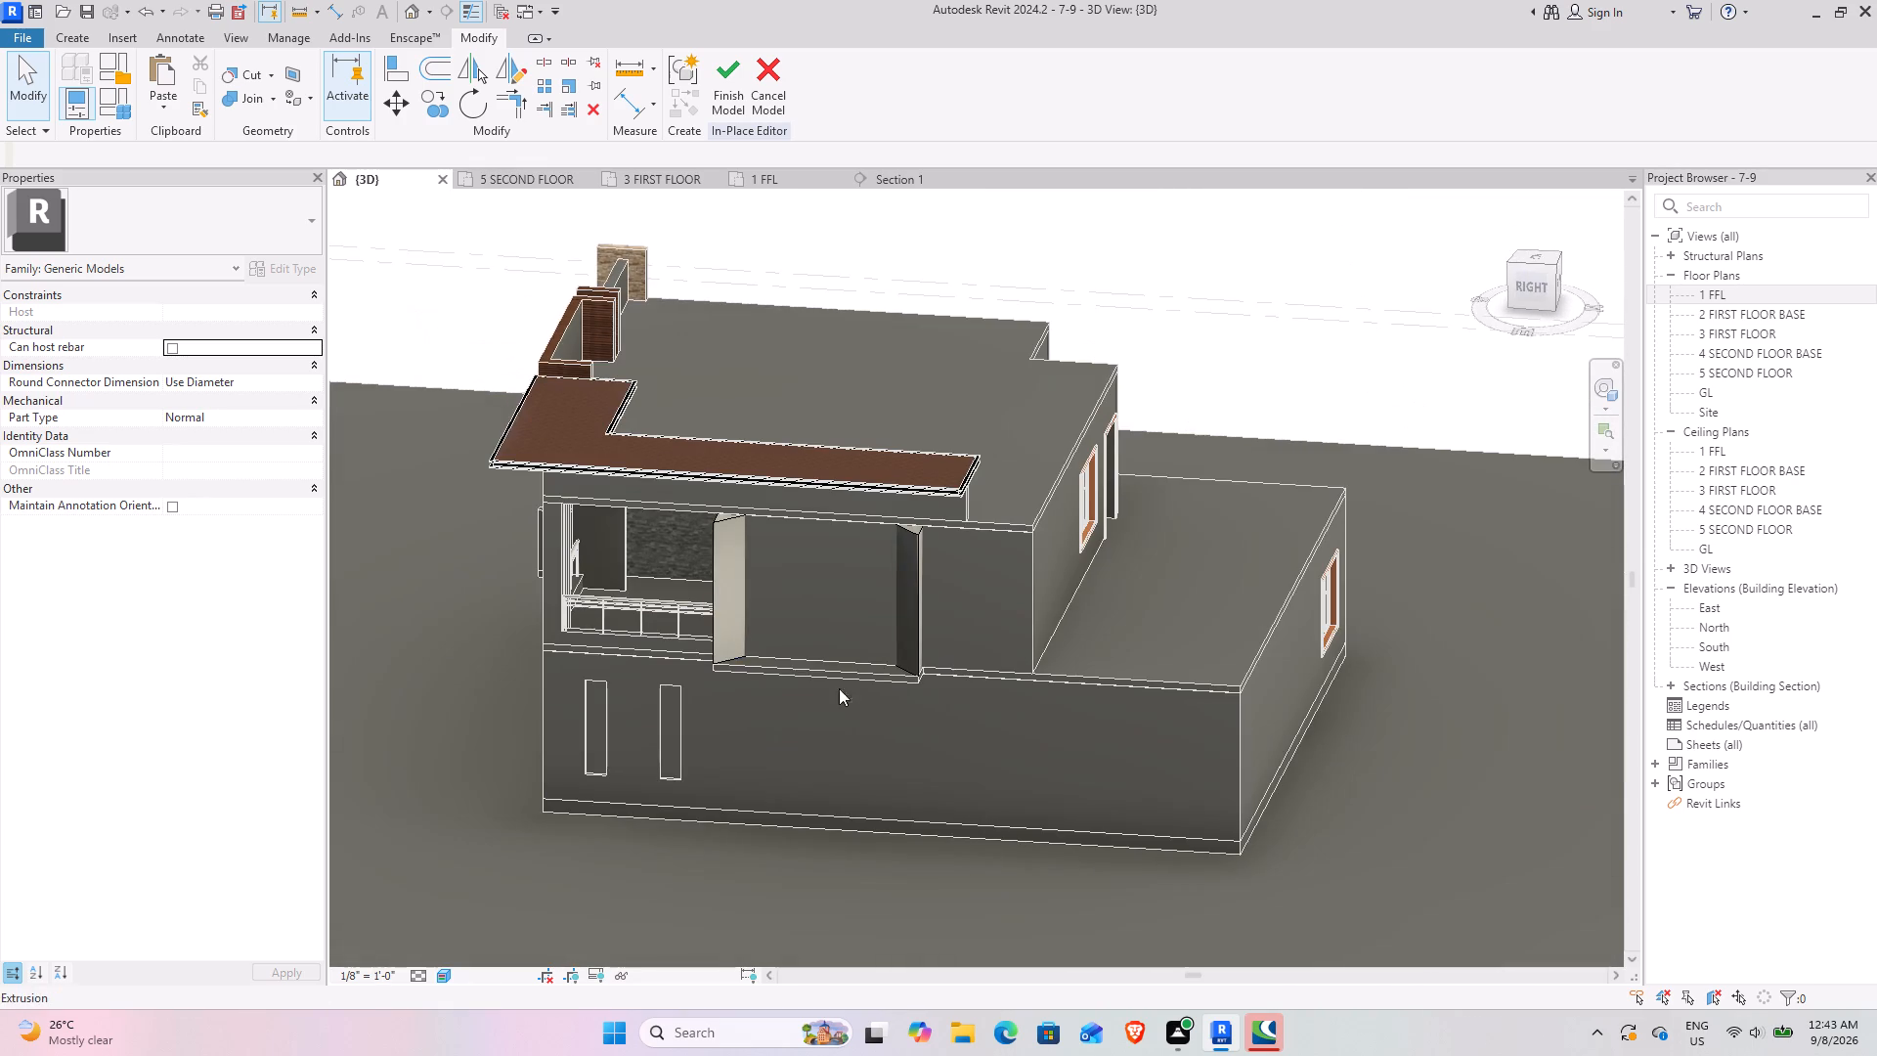
middle_click_drag(826, 702, 914, 642, "shift")
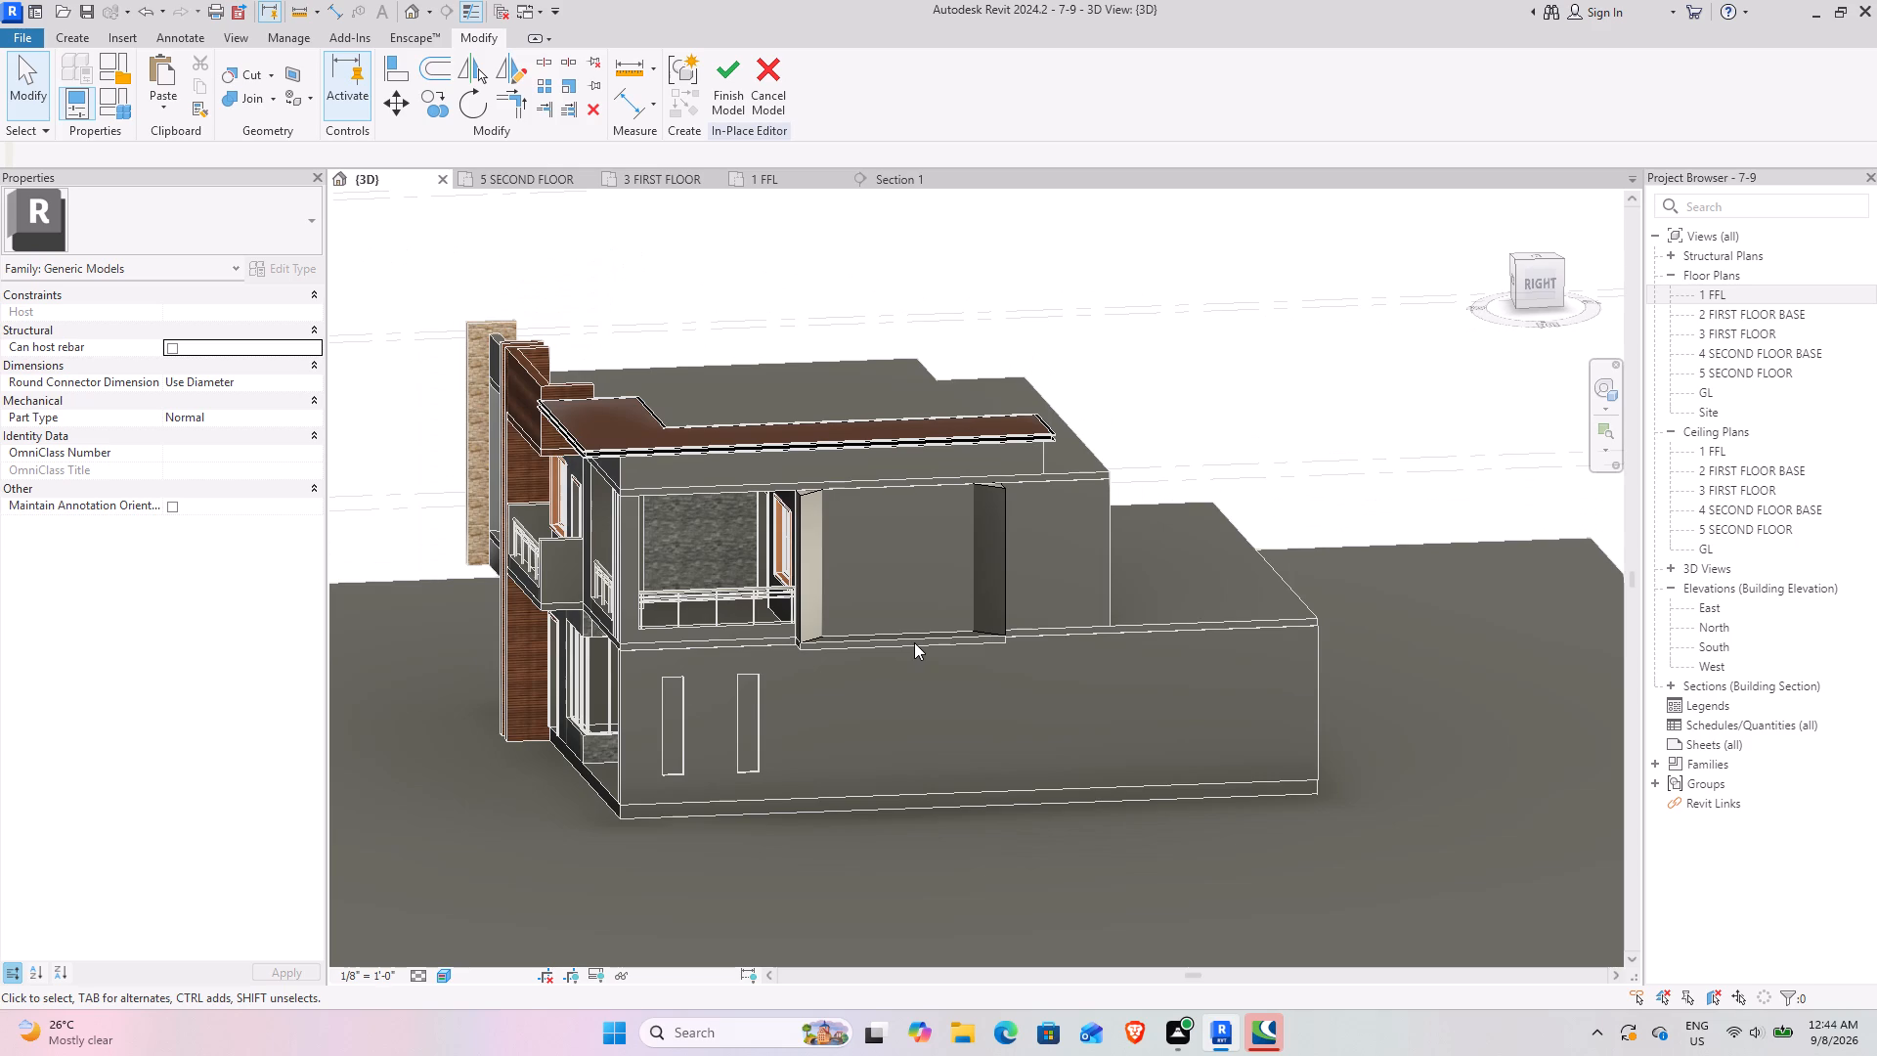
left_click(72, 45)
left_click(166, 58)
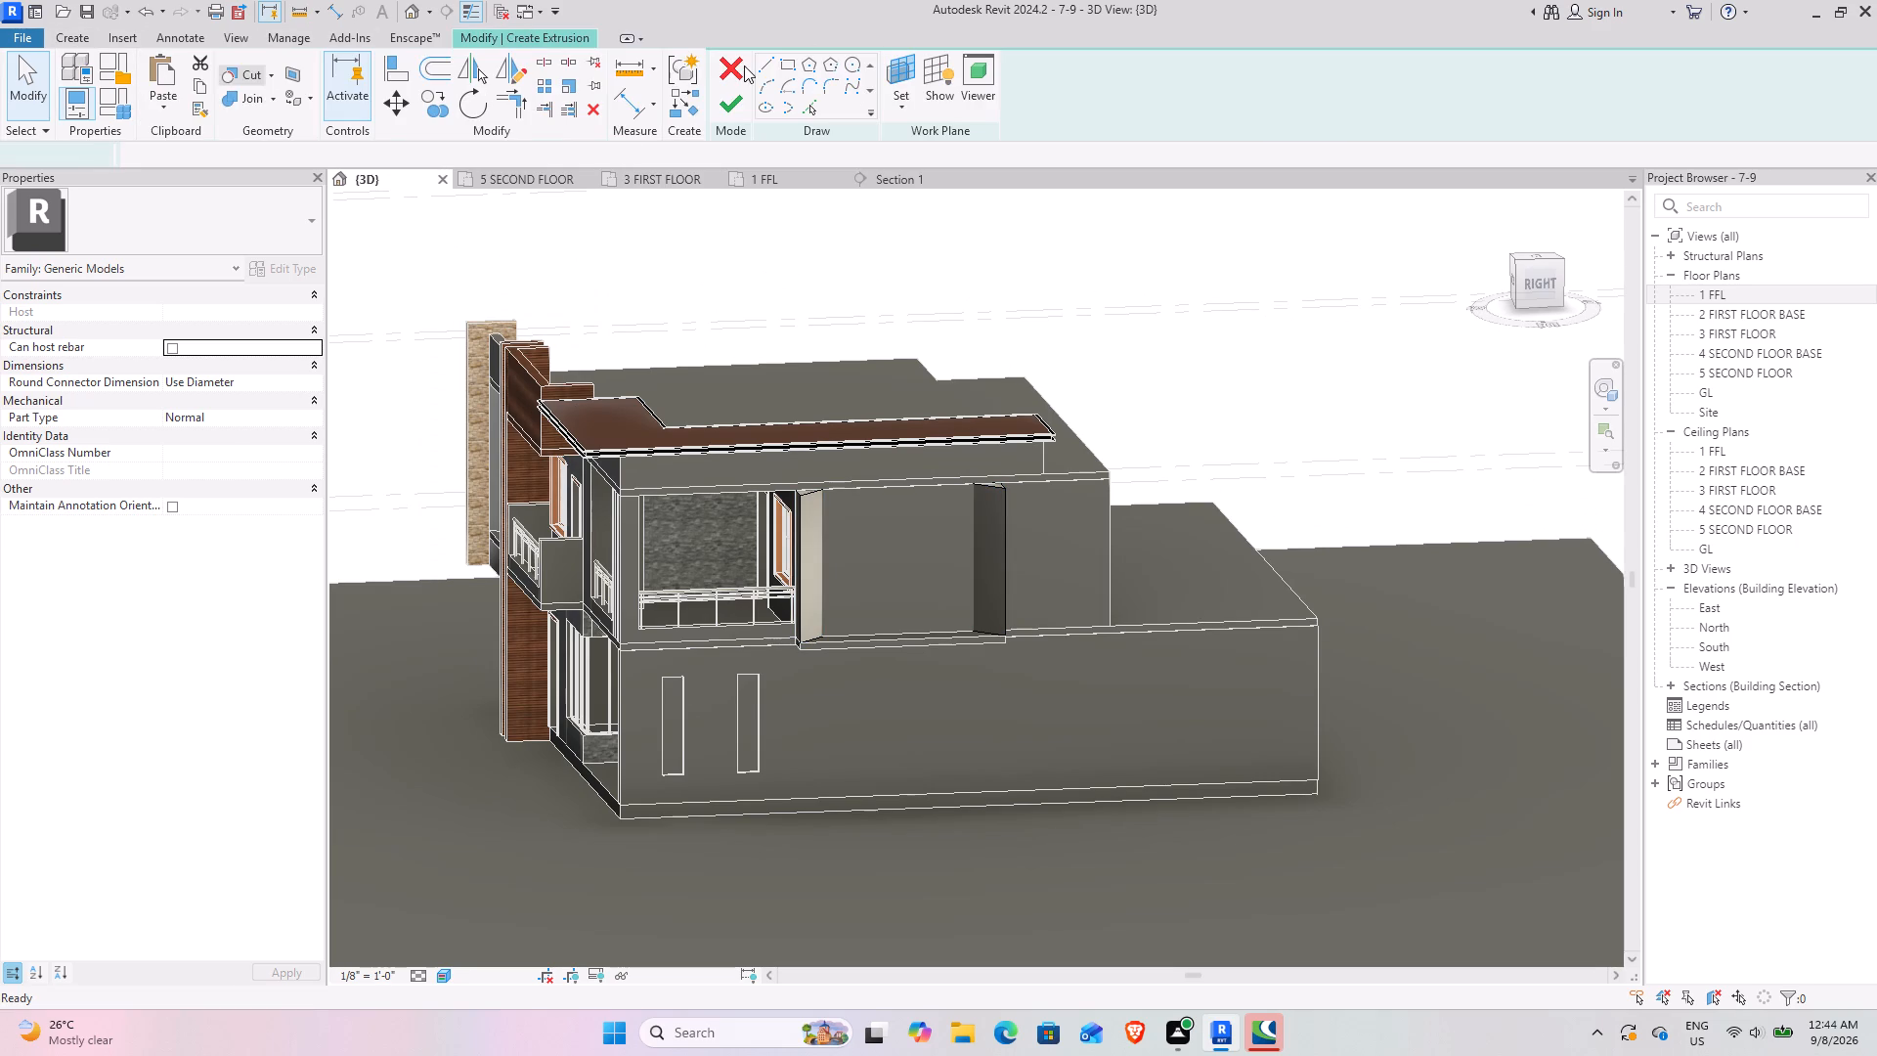
left_click(890, 96)
left_click(942, 179)
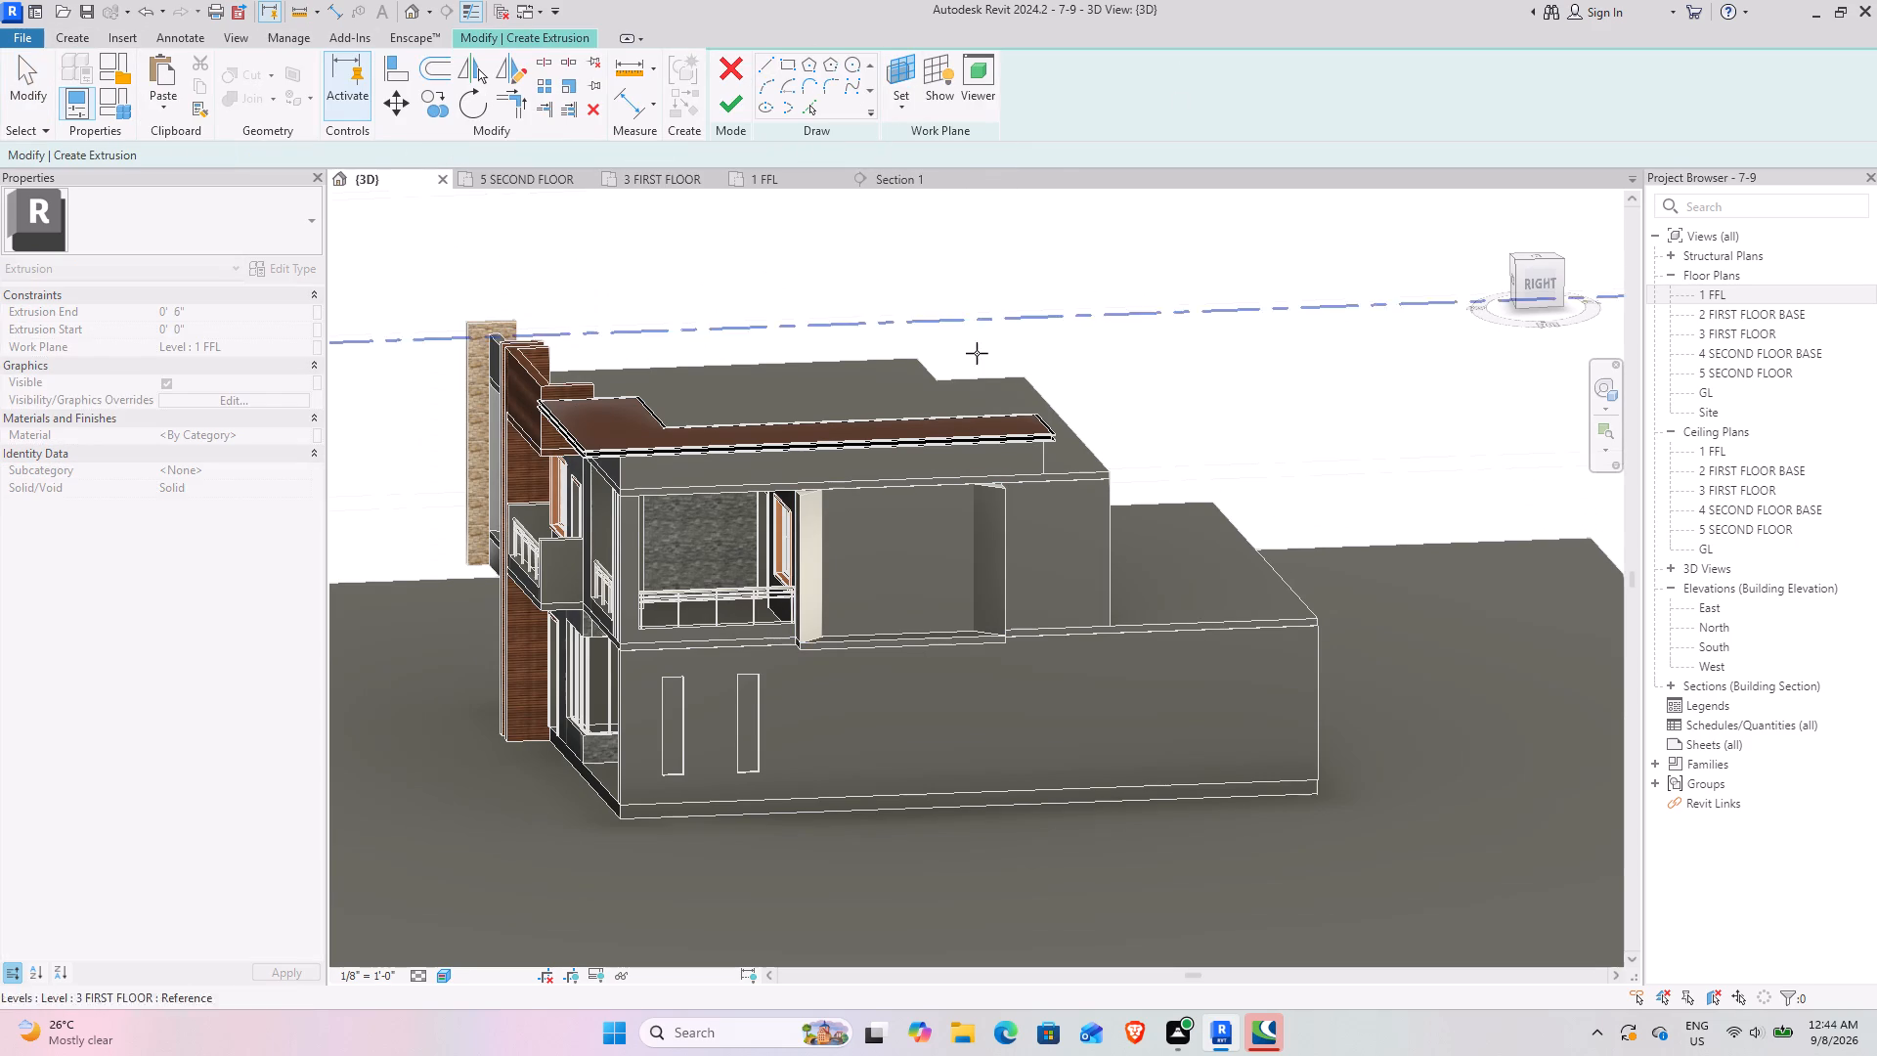
scroll(946, 575, "up", 7)
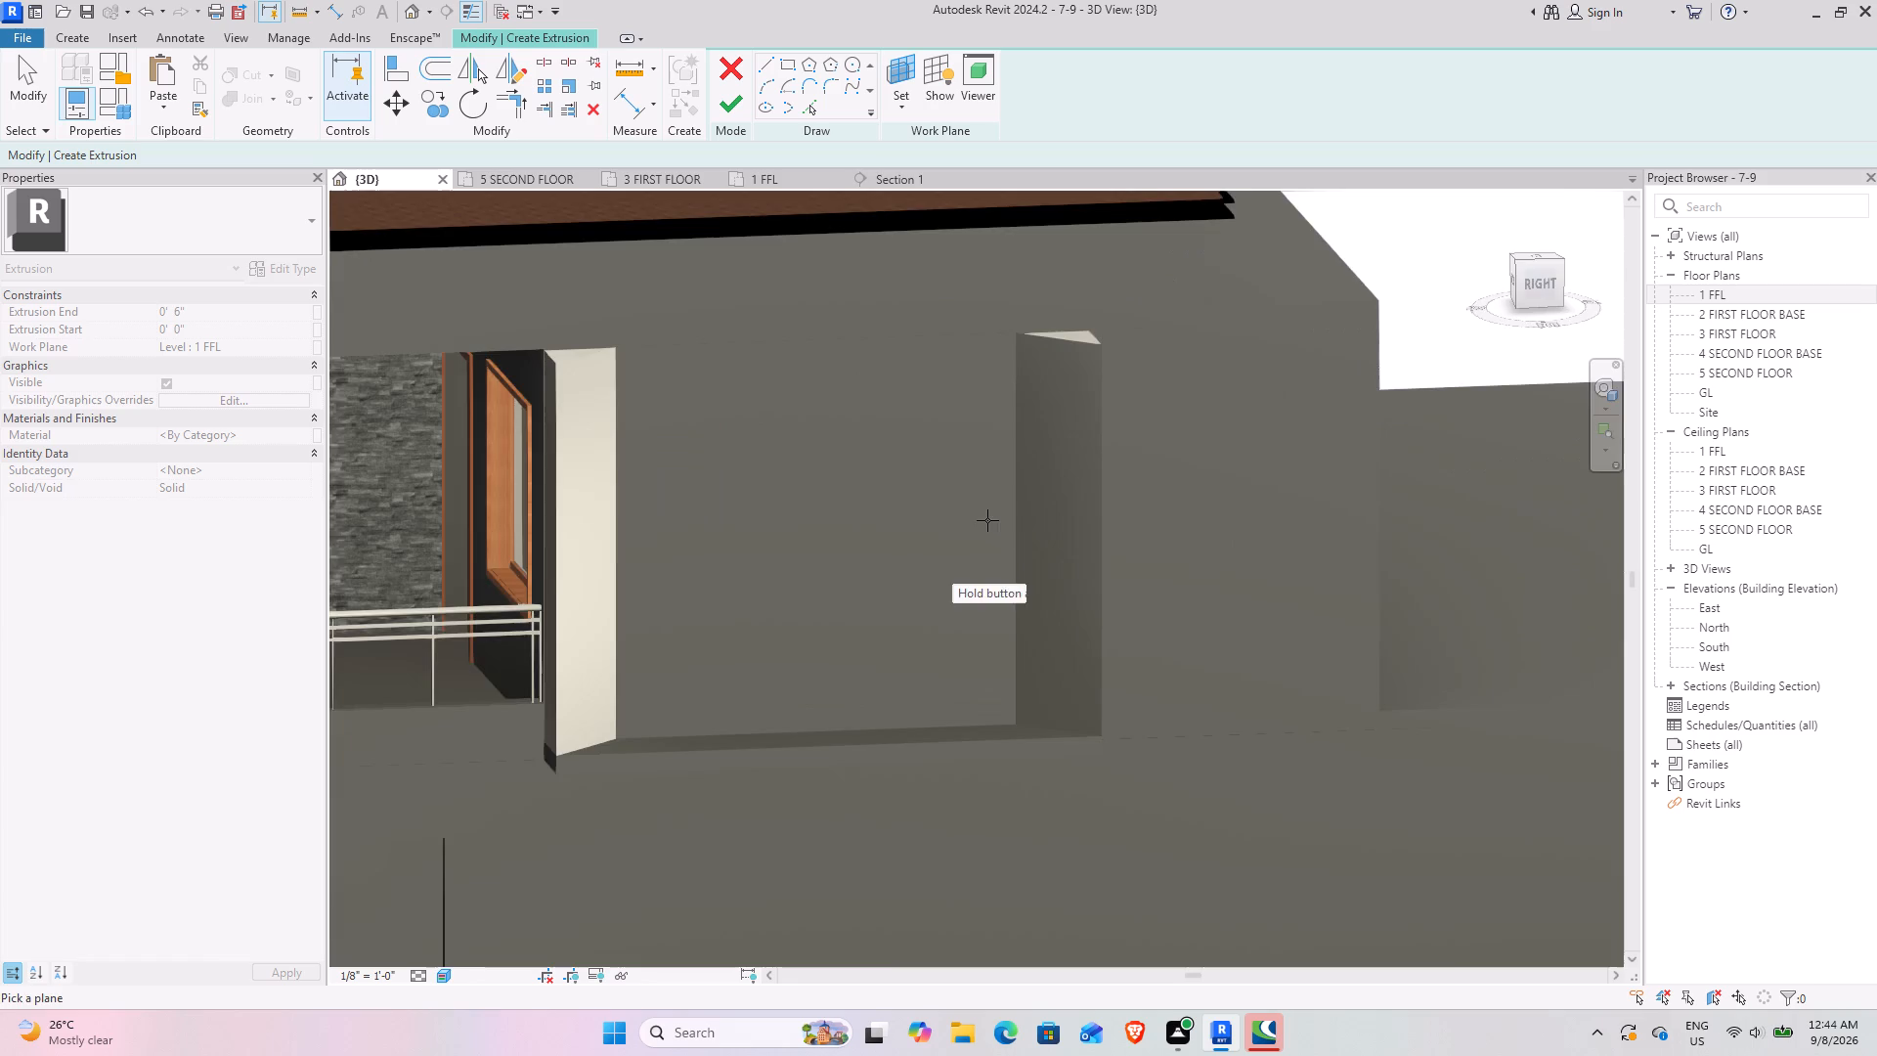
middle_click_drag(987, 516, 1153, 557, "shift")
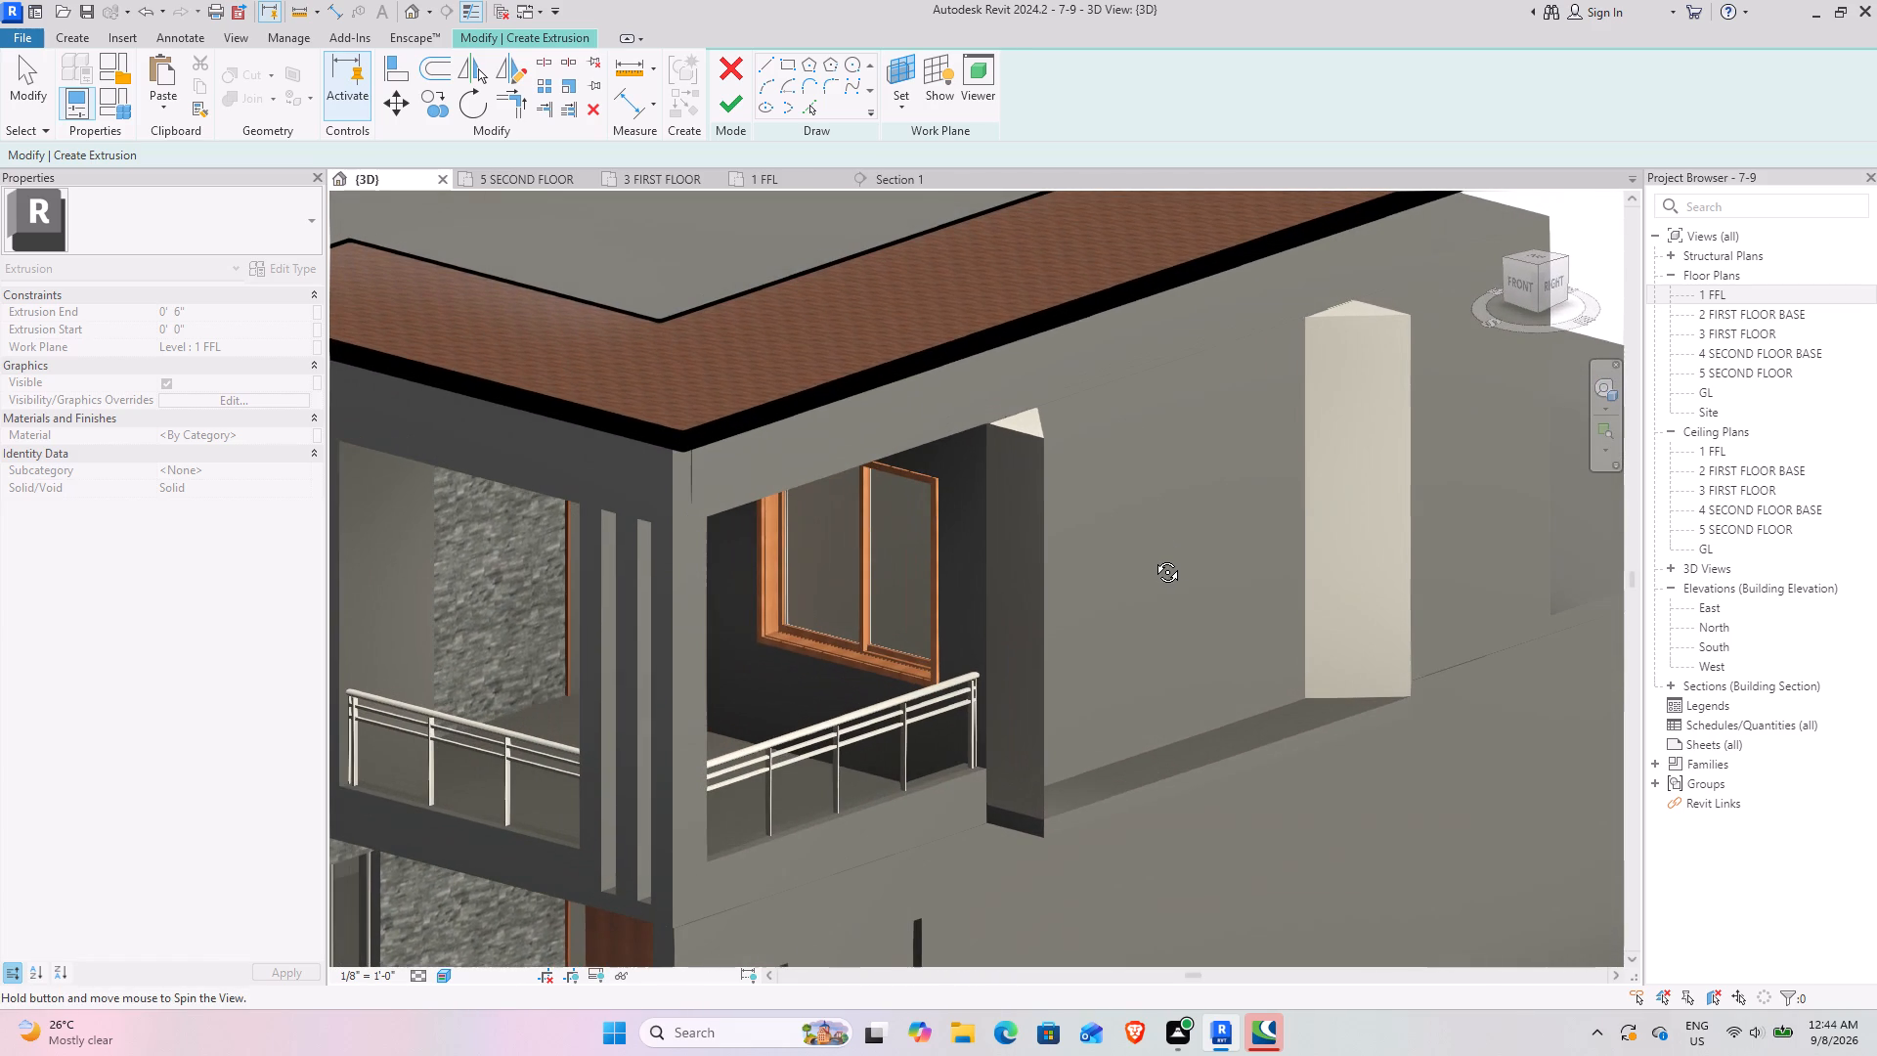
middle_click_drag(1153, 557, 1154, 566, "shift")
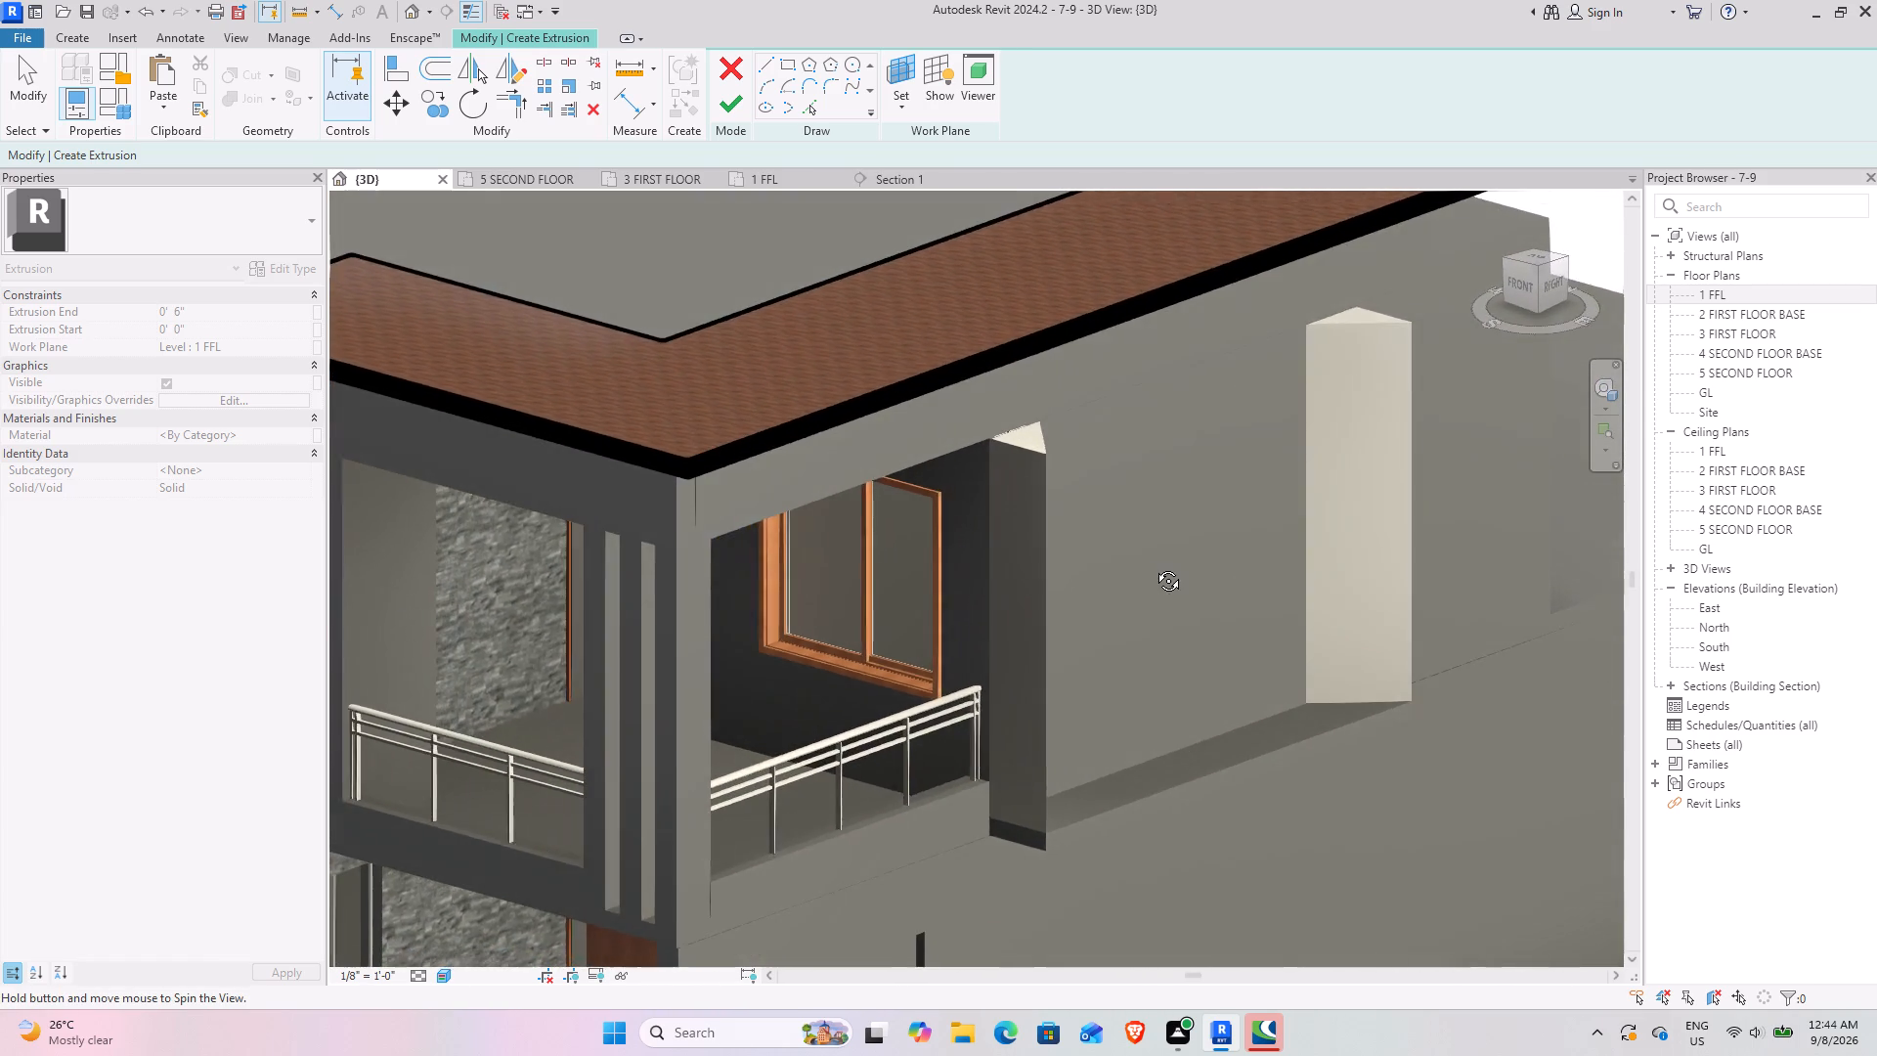
middle_click_drag(1154, 566, 1120, 565, "shift")
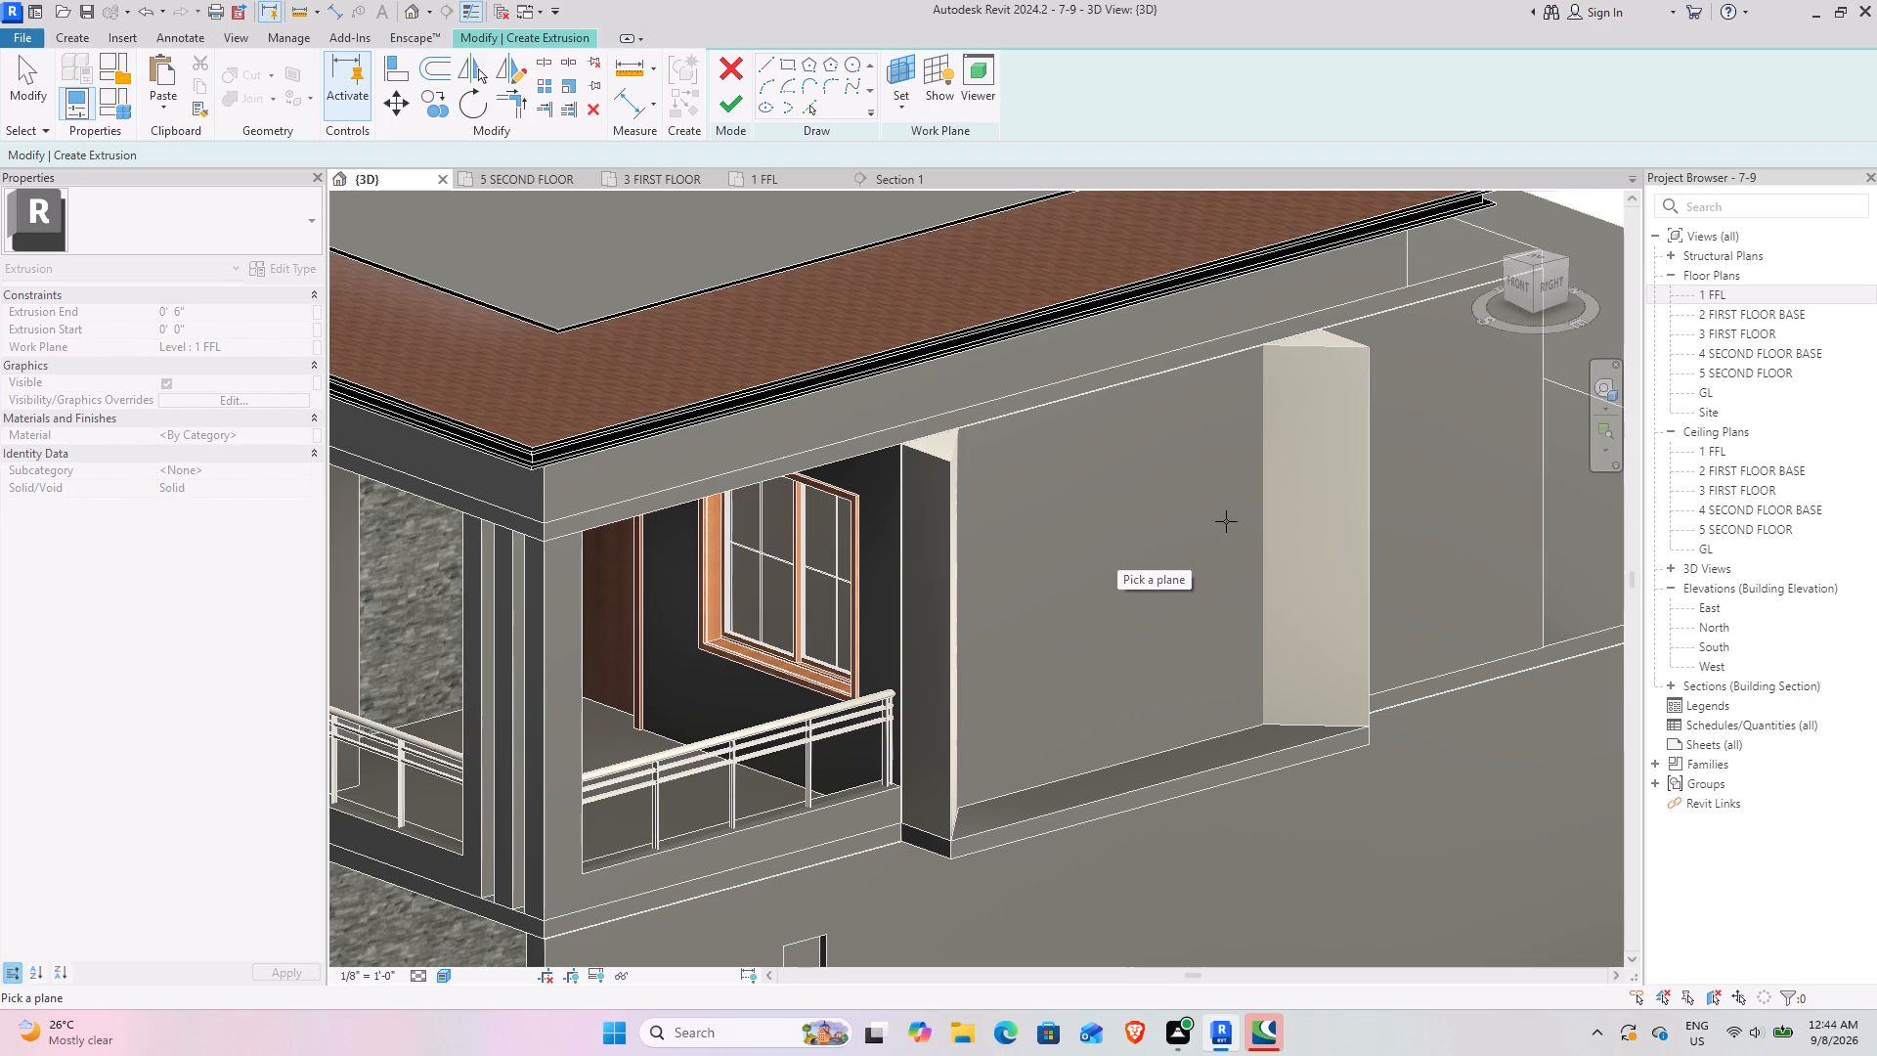
middle_click_drag(1372, 445, 1113, 473, "shift")
left_click(770, 526)
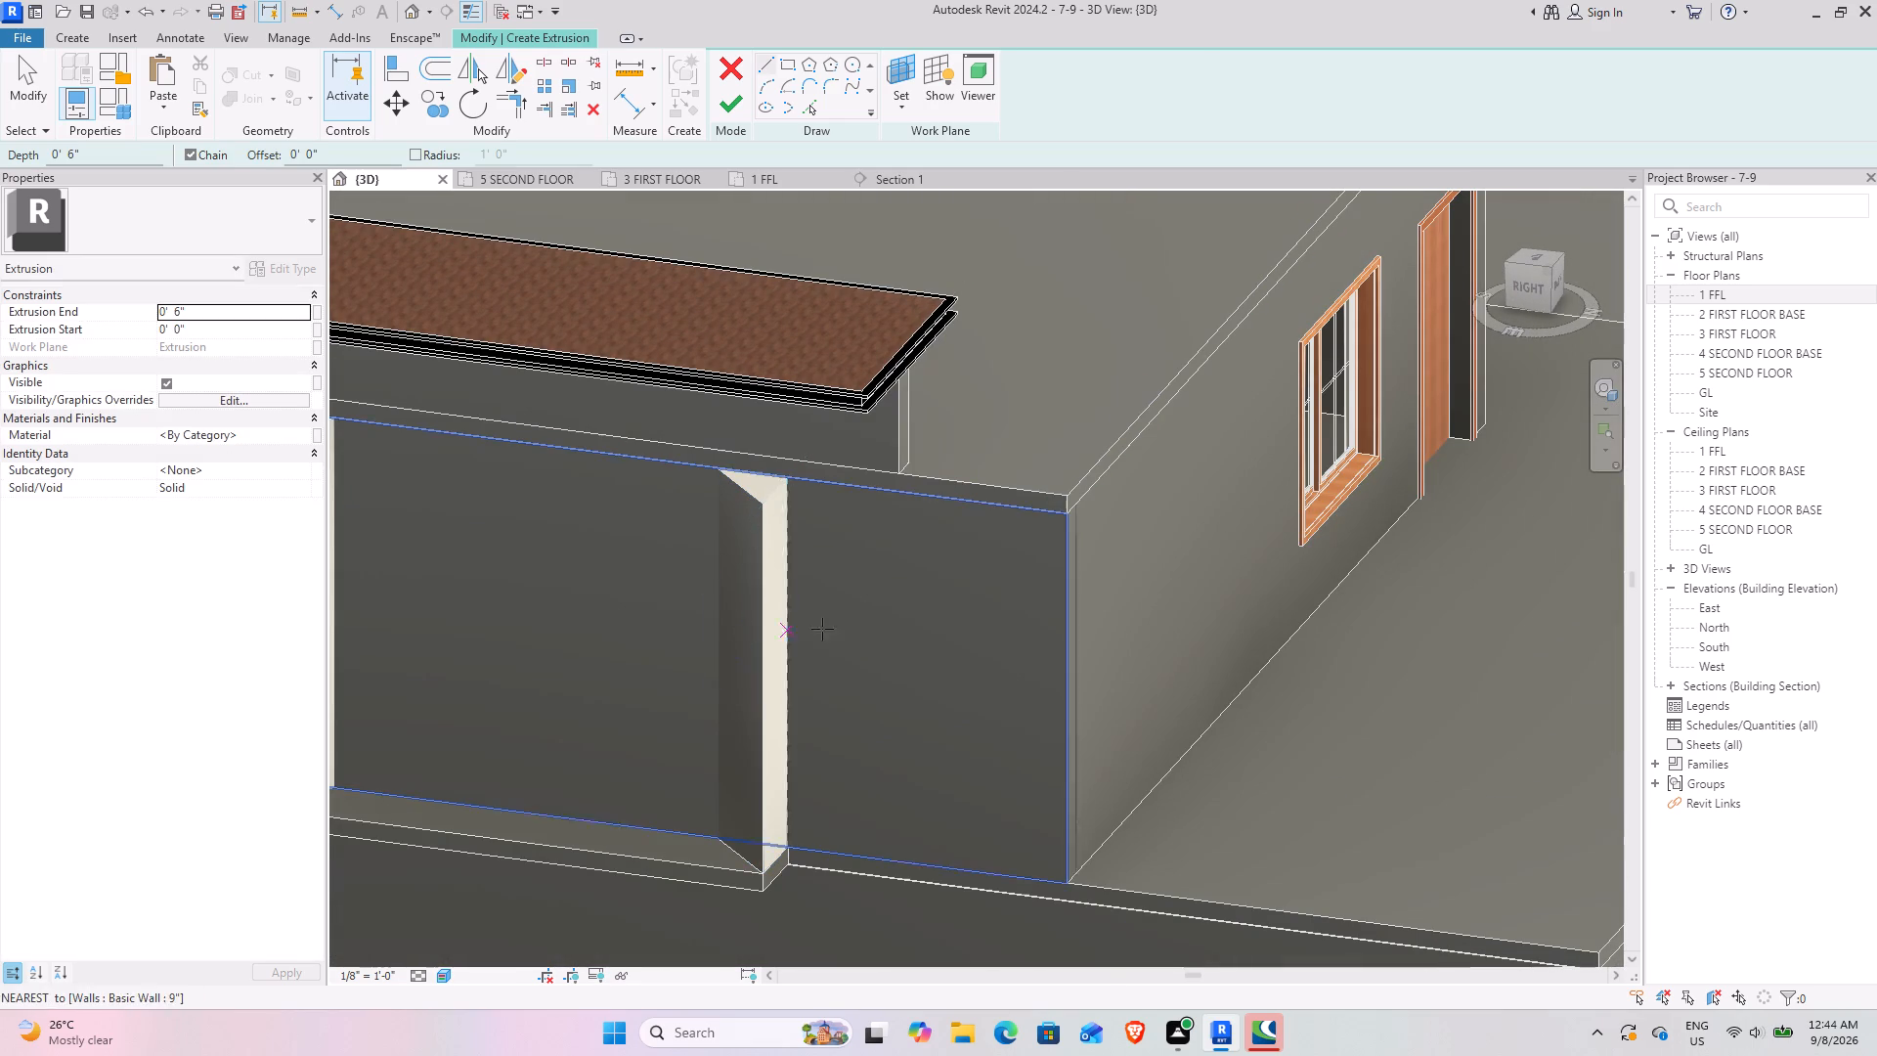
In the back view, sketch a closed right triangle at the fin's upper end, with a 2' vertical leg down the wall edge.
left_click(1555, 283)
scroll(929, 528, "up", 2)
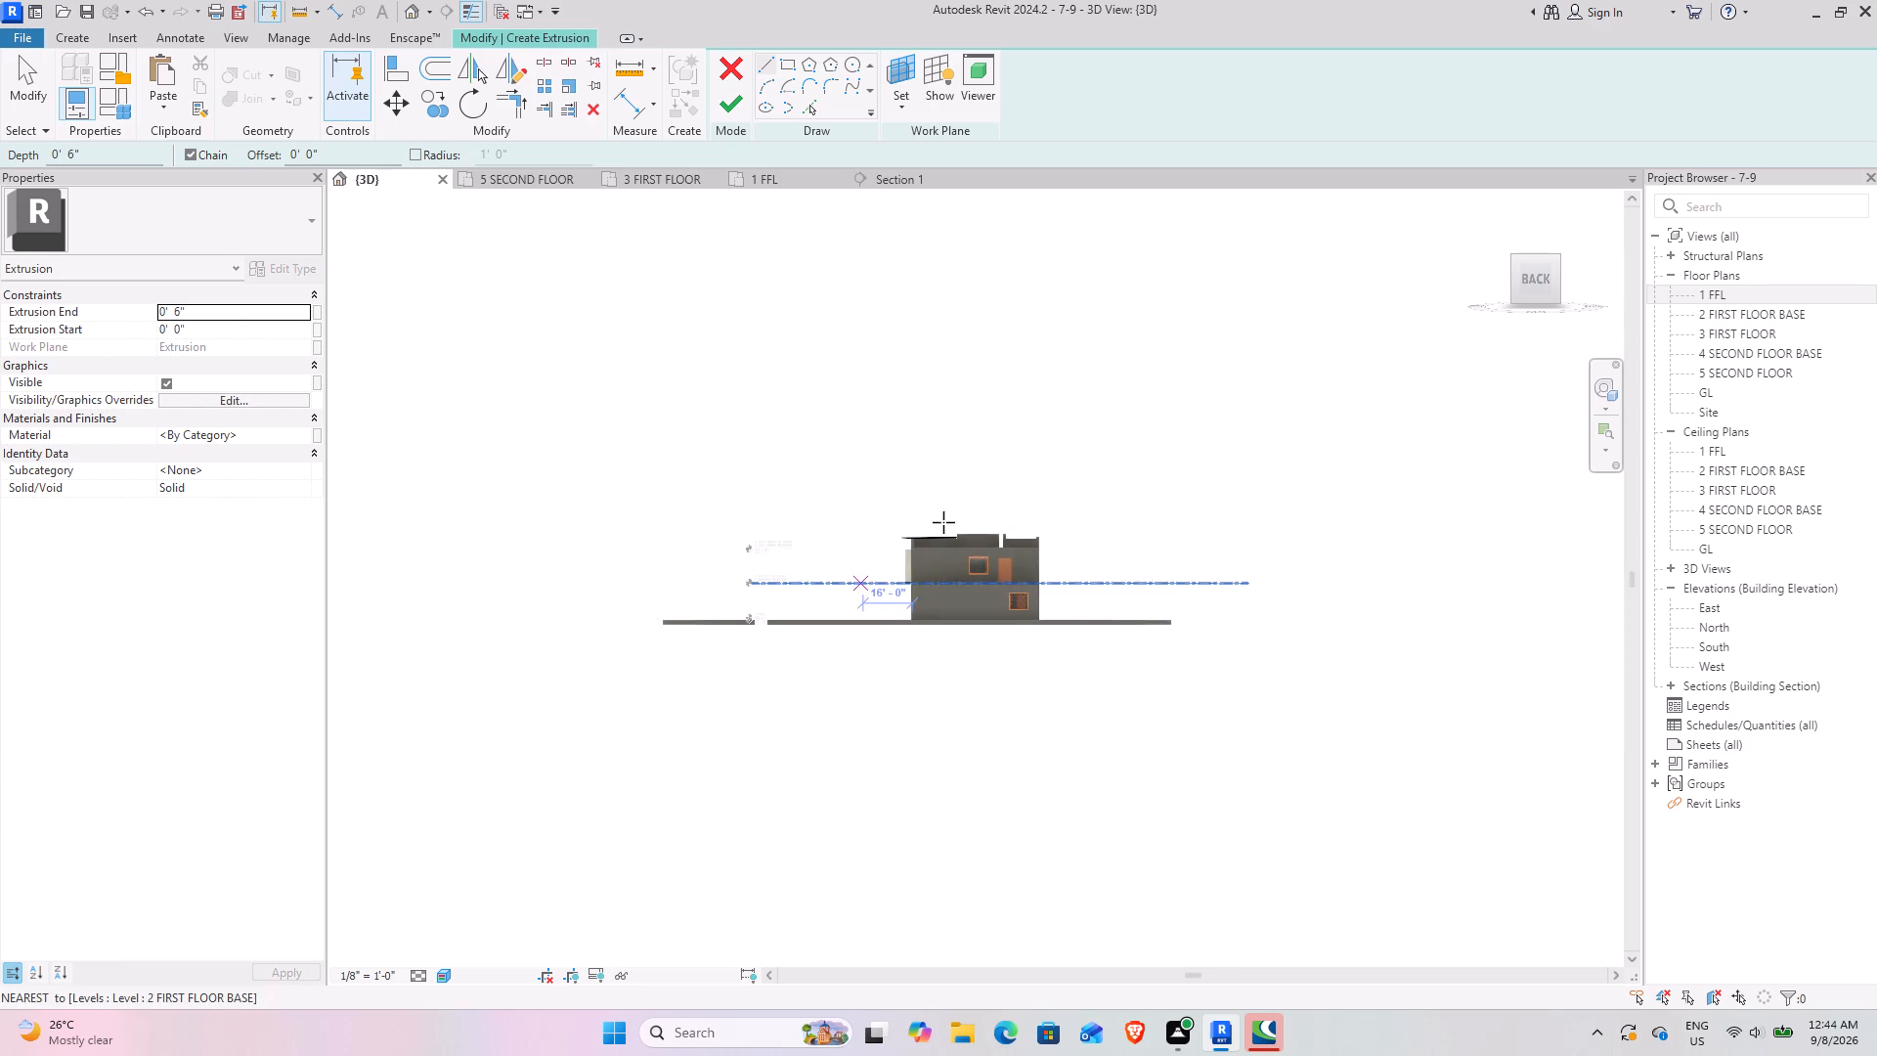
scroll(943, 522, "up", 18)
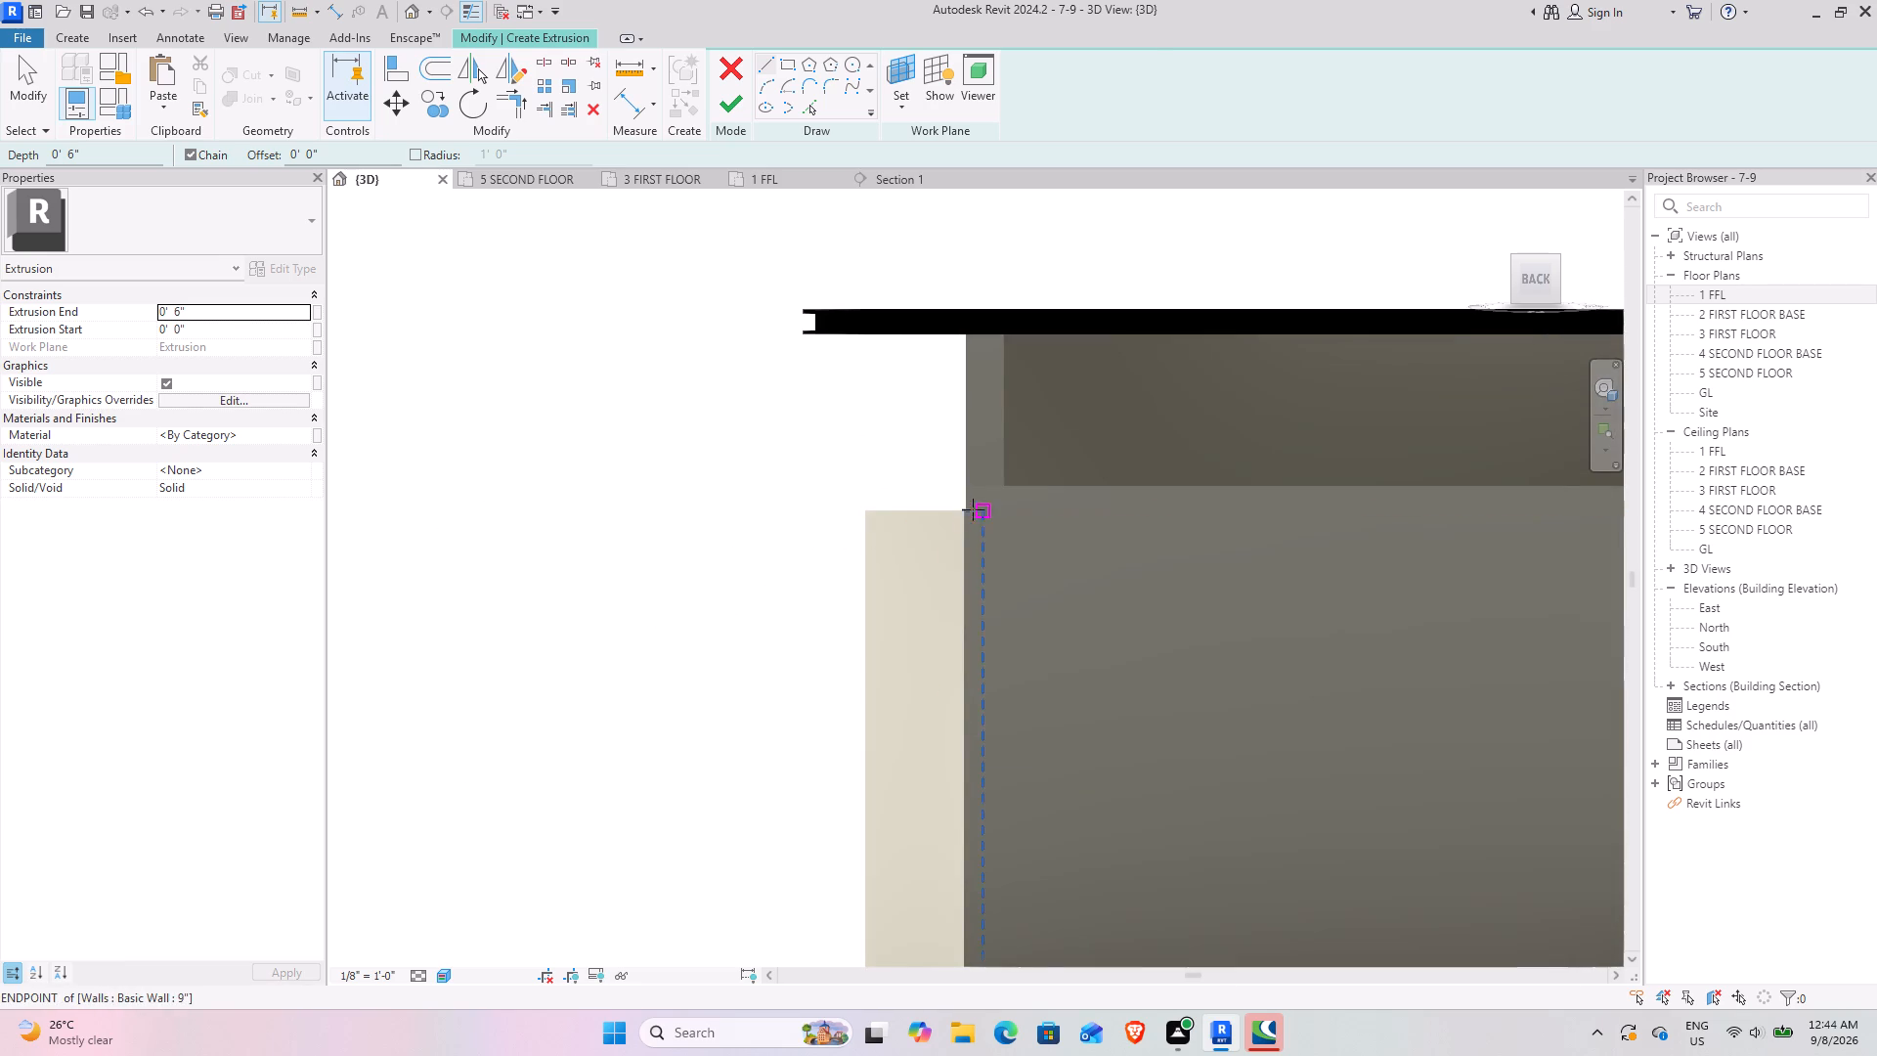
scroll(955, 515, "up", 5)
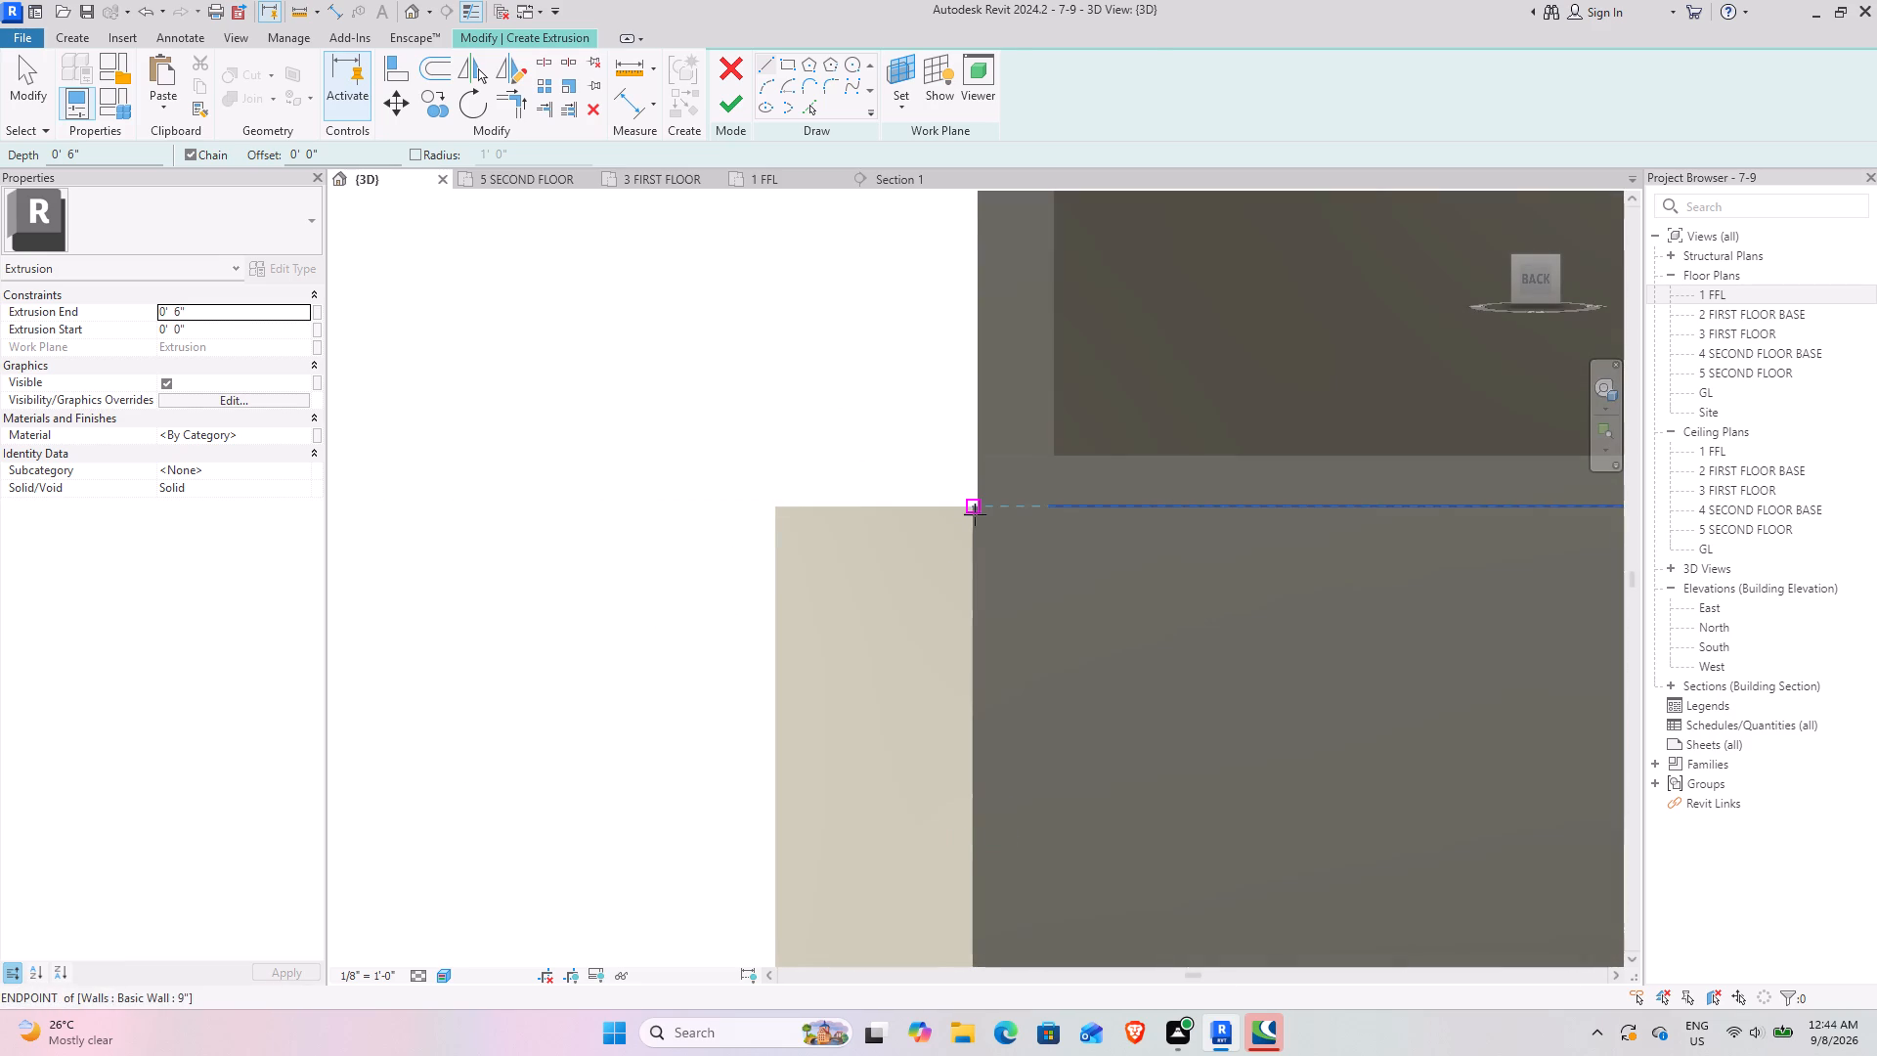
left_click(975, 514)
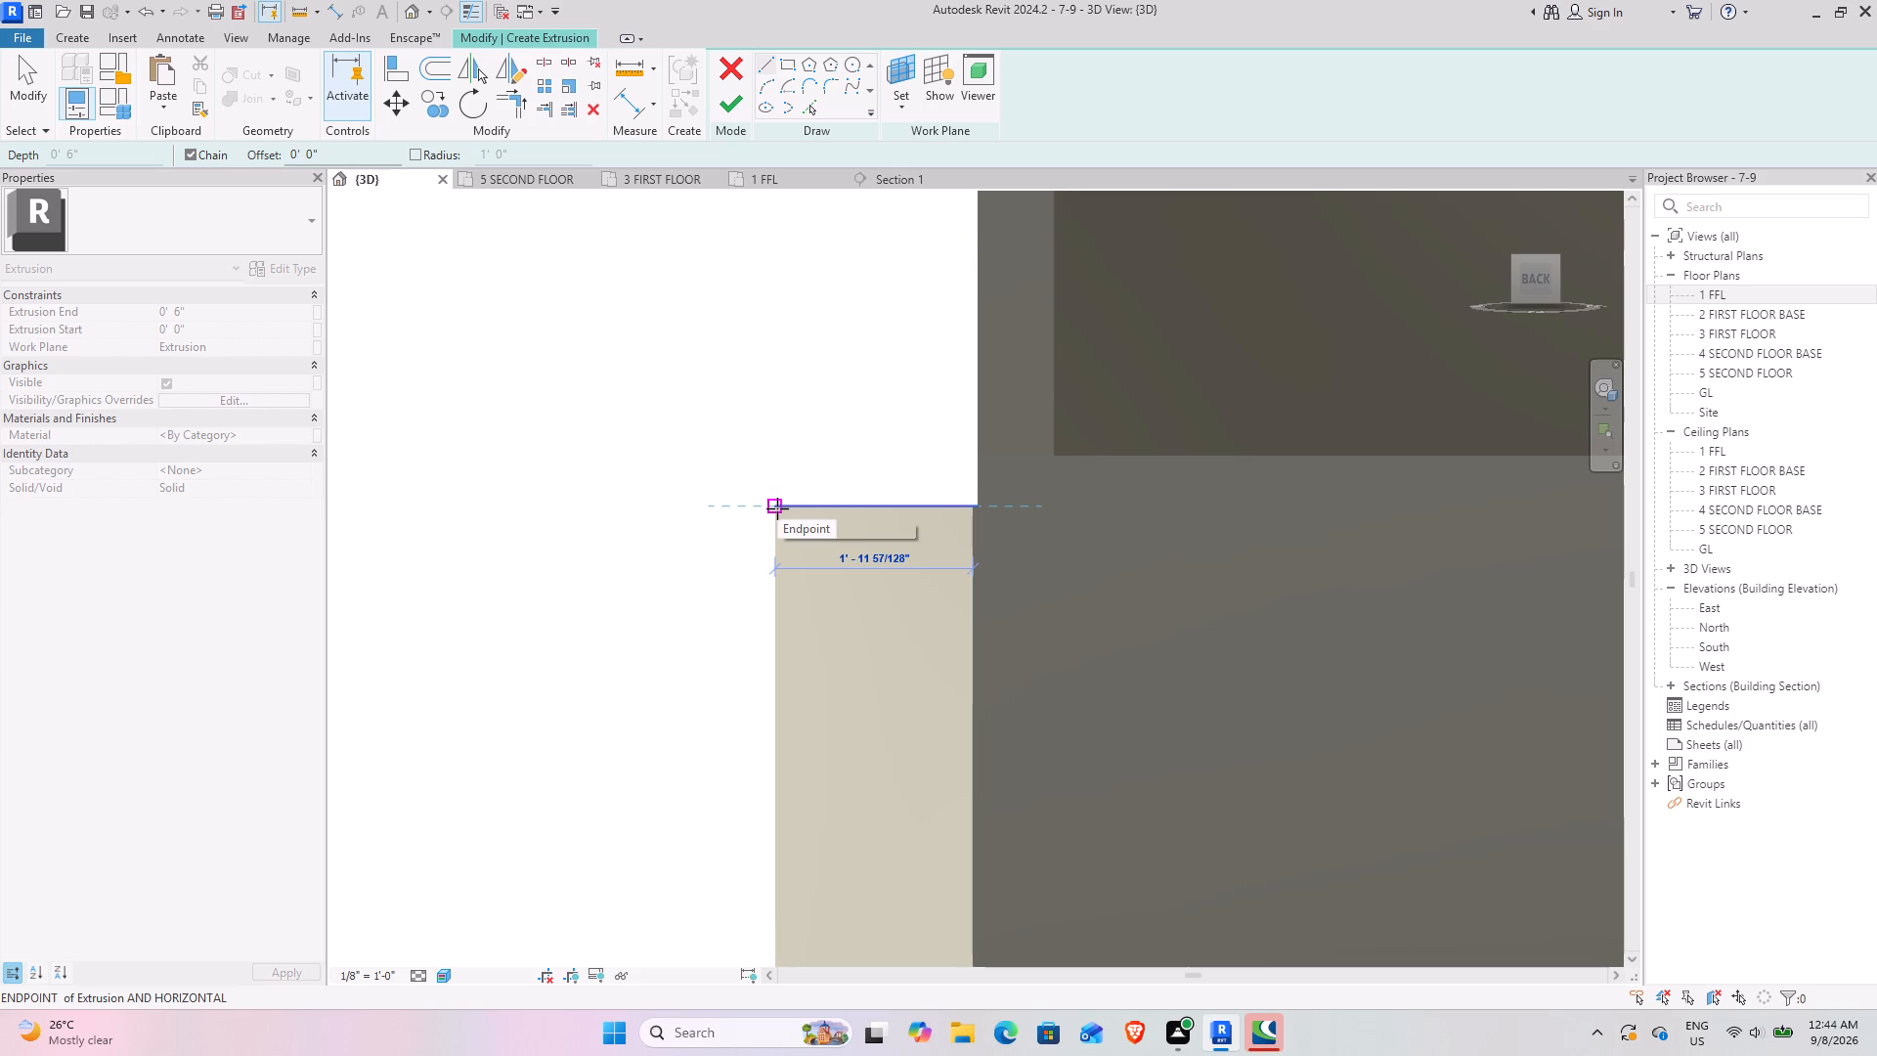
left_click(777, 508)
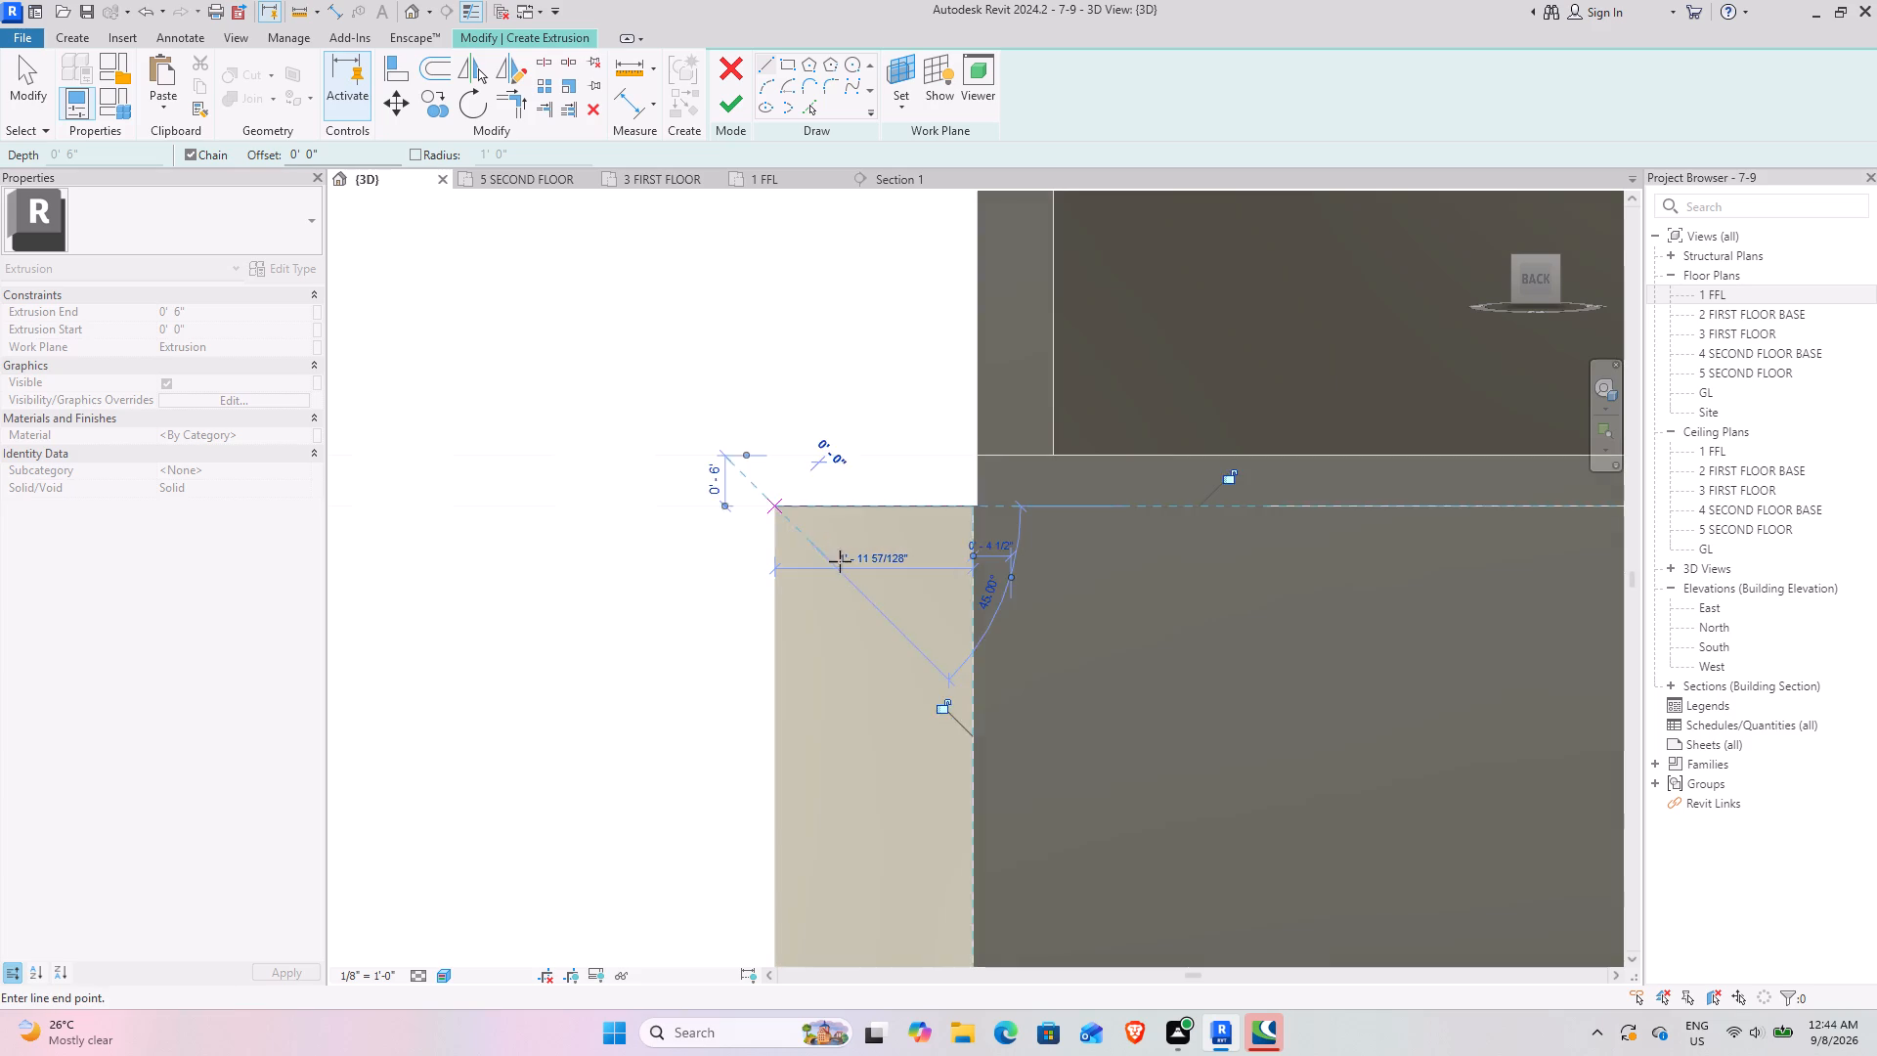
key("Escape")
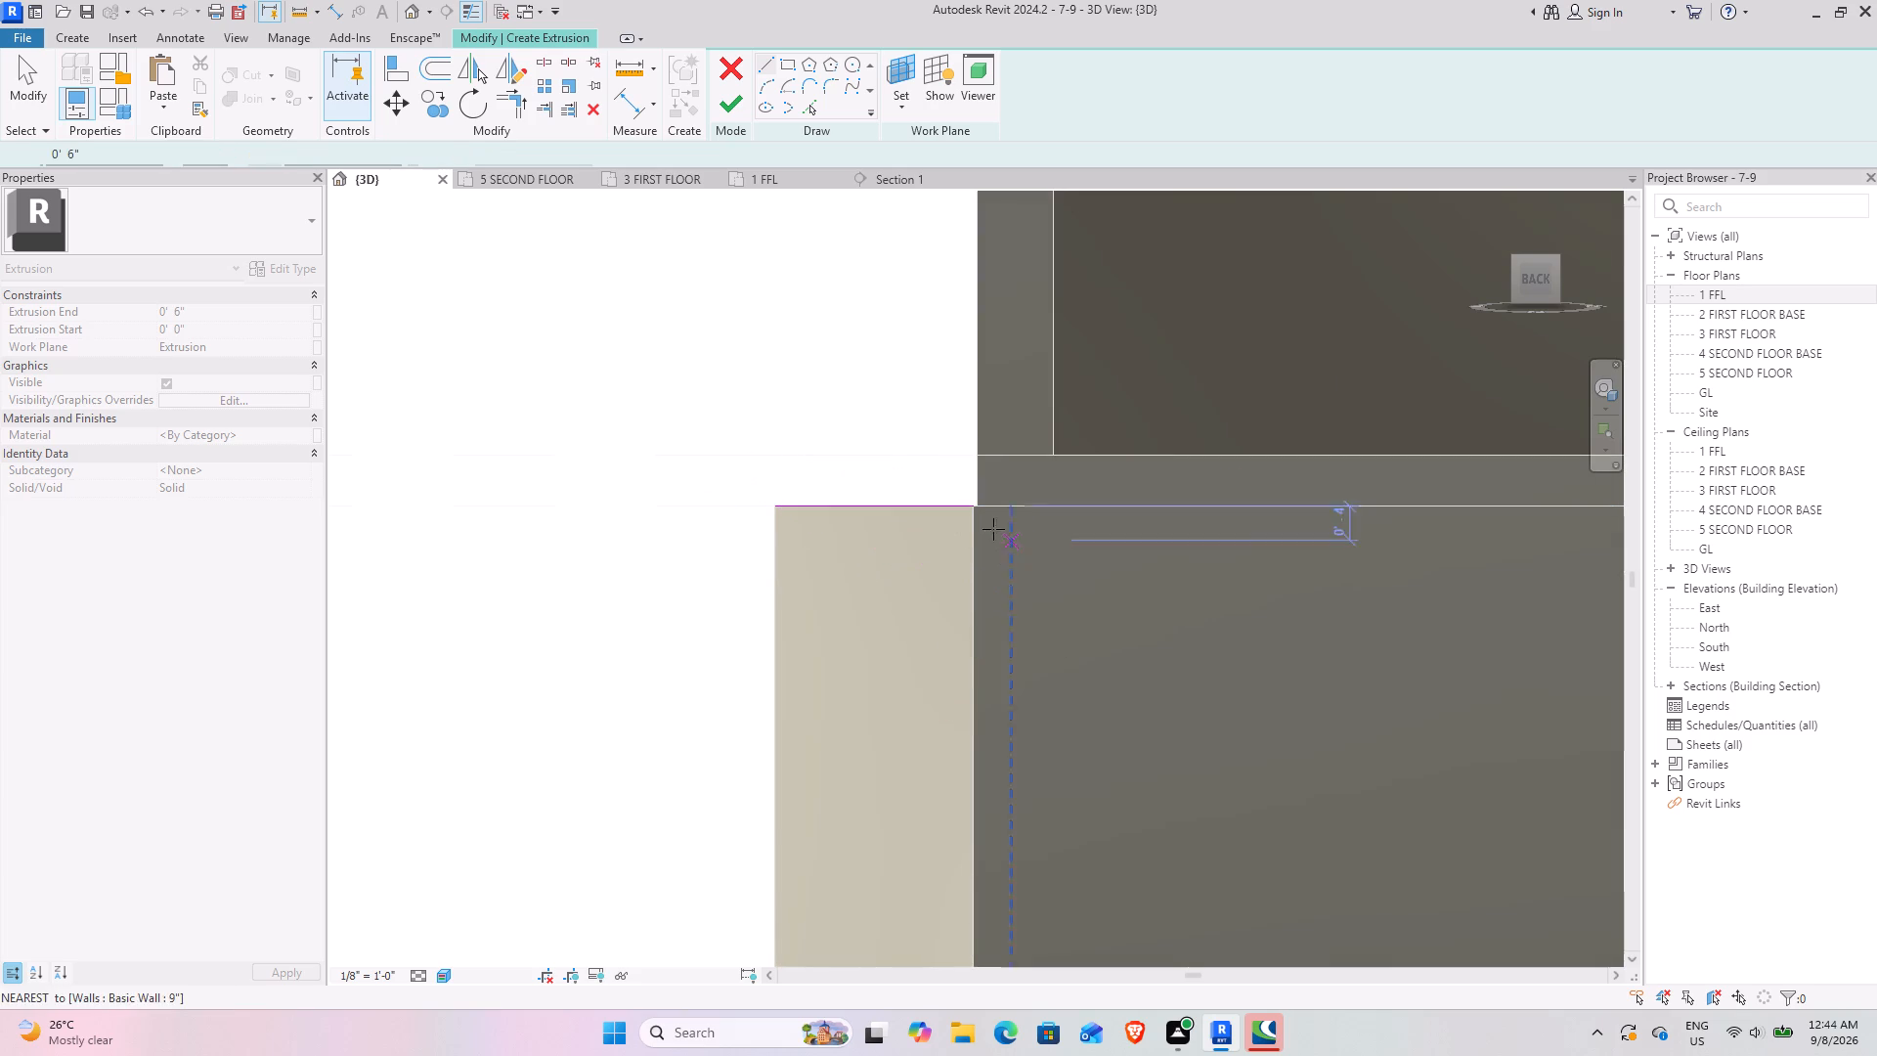
left_click(971, 506)
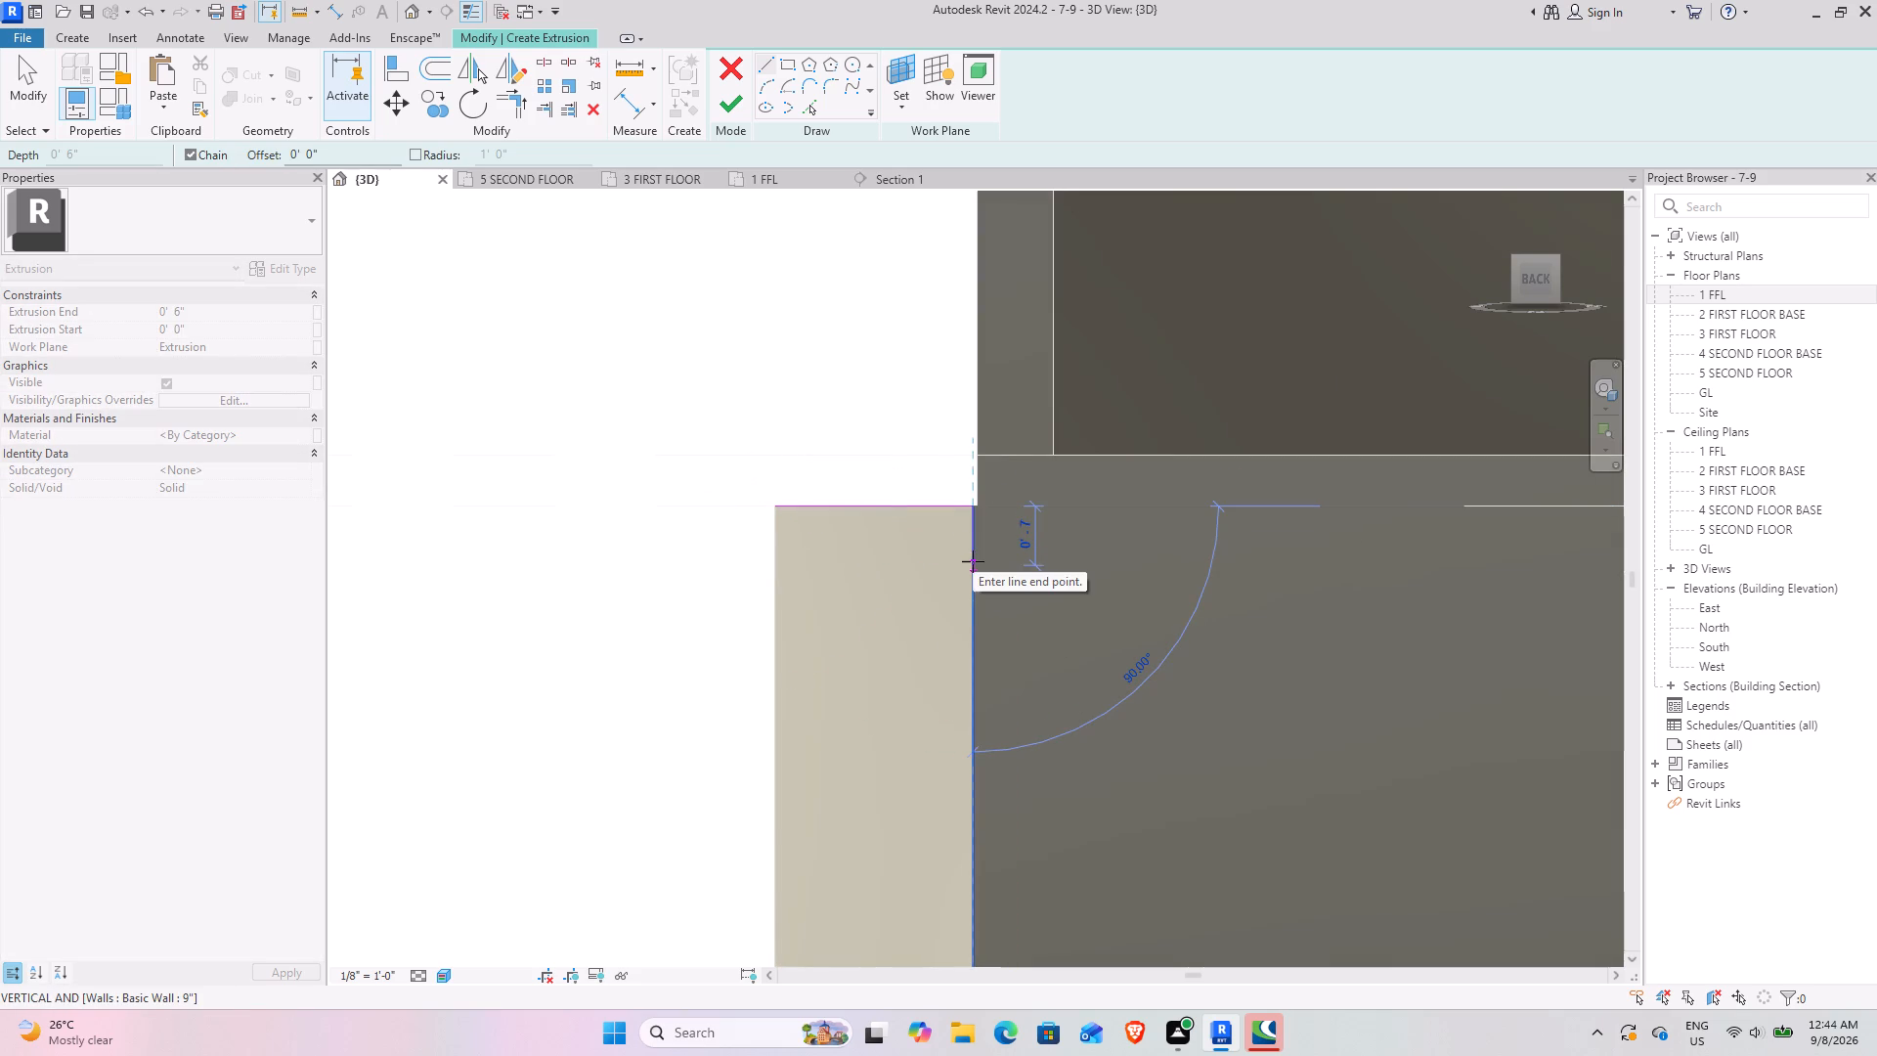
key("2")
key("Return")
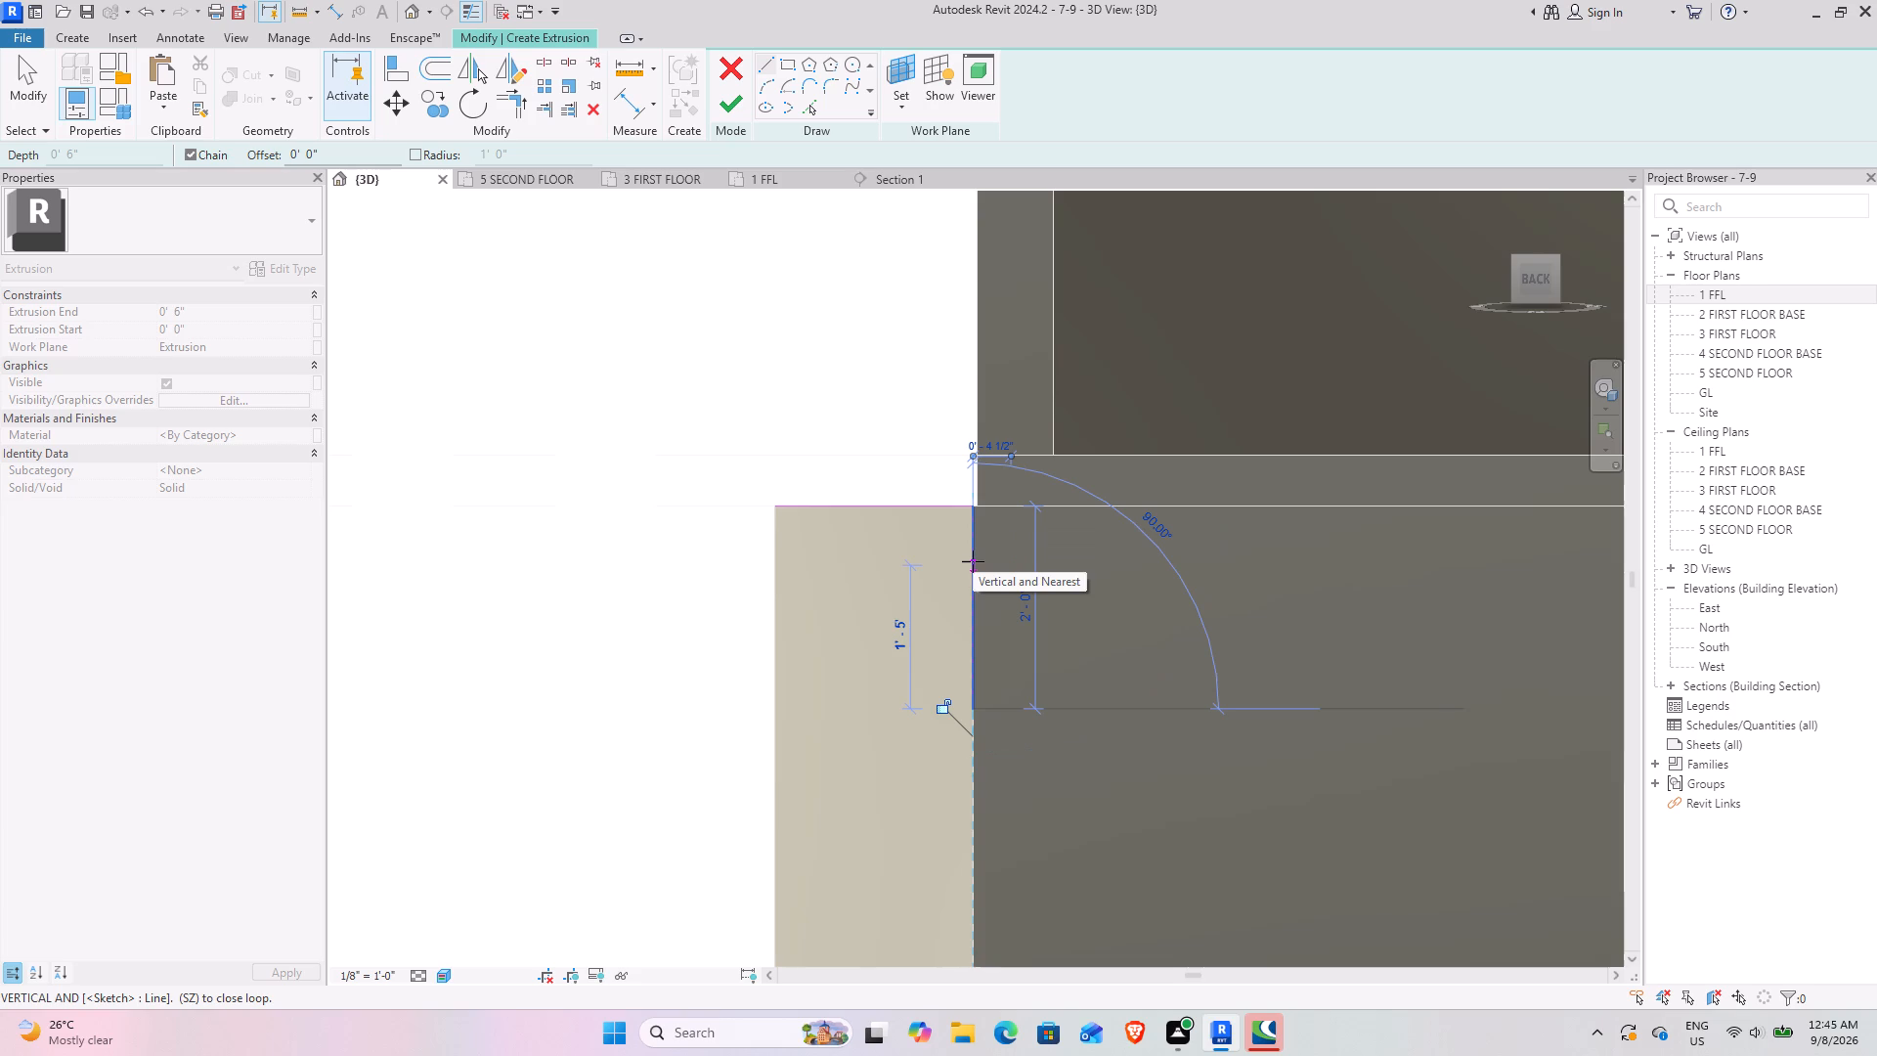
left_click(774, 511)
scroll(884, 667, "down", 8)
middle_click_drag(901, 735, 879, 699)
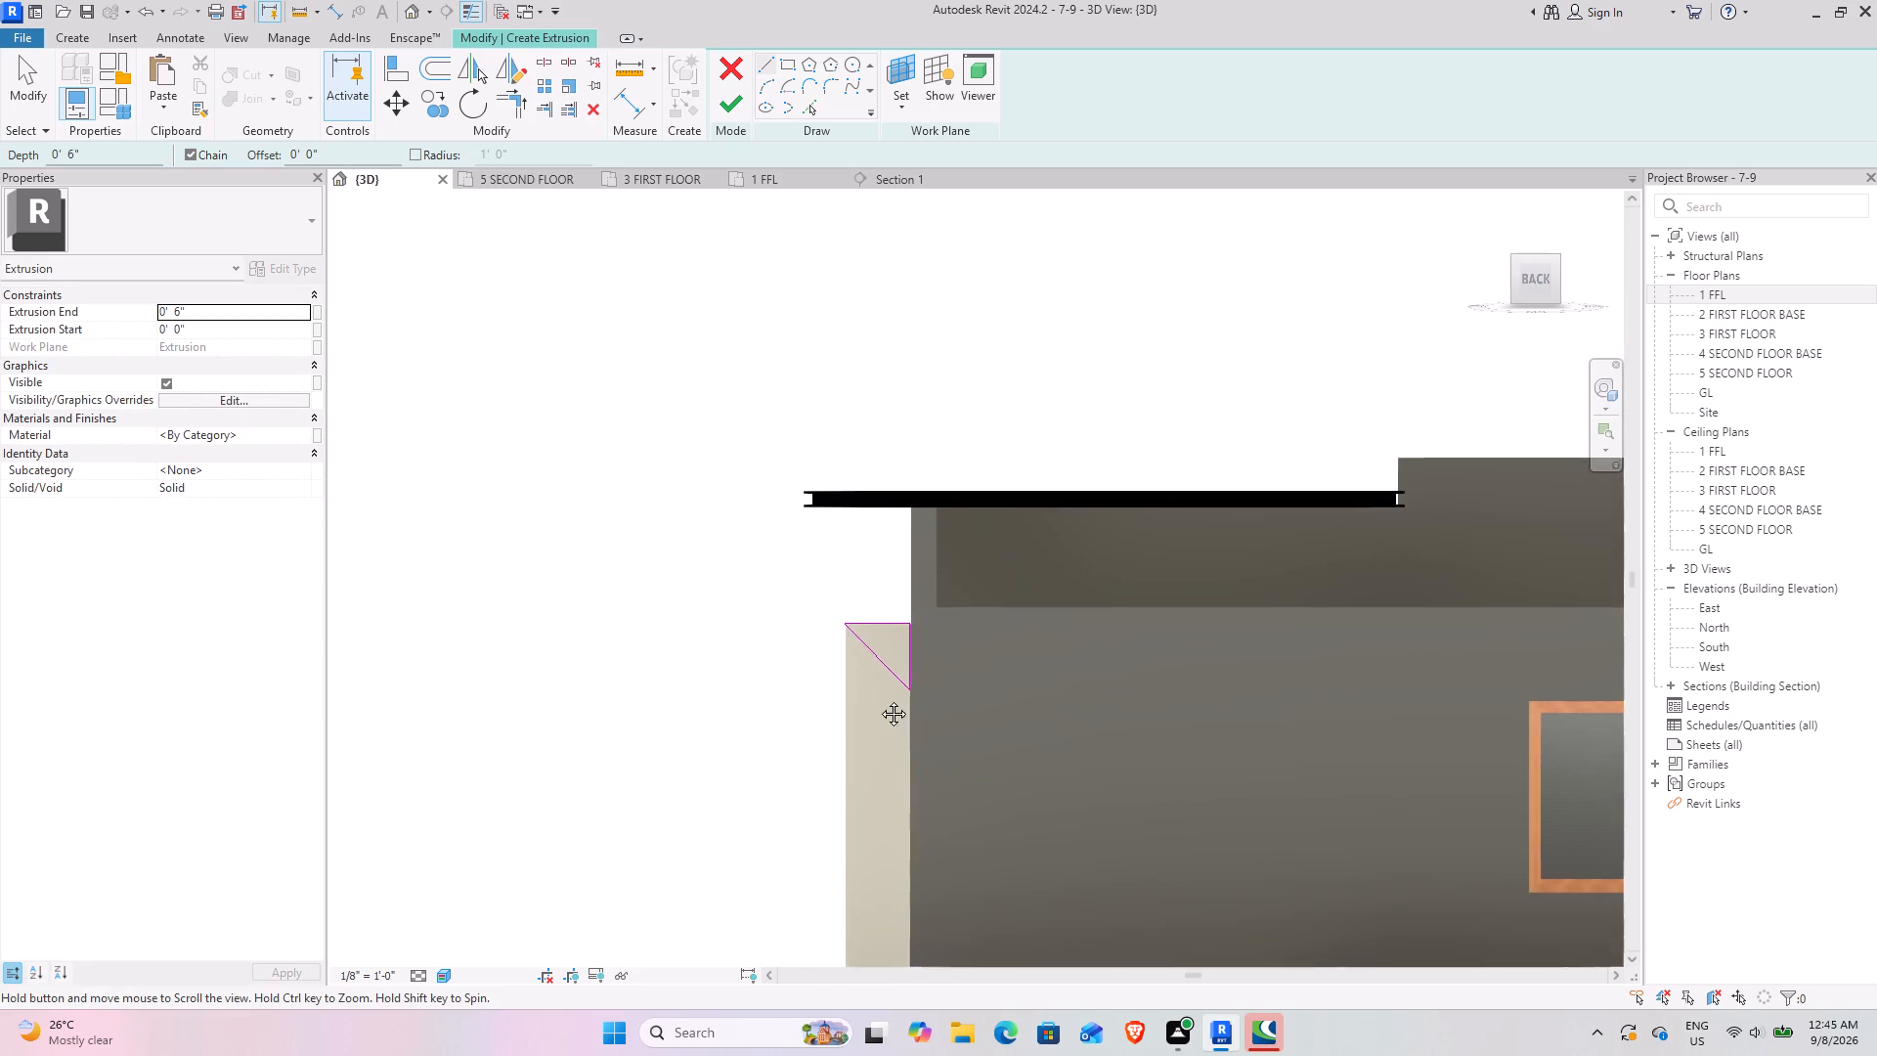
middle_click_drag(879, 699, 815, 521)
key("Escape")
key("Escape")
Mirror a copy of the triangle sketch about a horizontal axis at the fin's mid-height, onto the fin's lower end.
left_click_drag(732, 381, 869, 494)
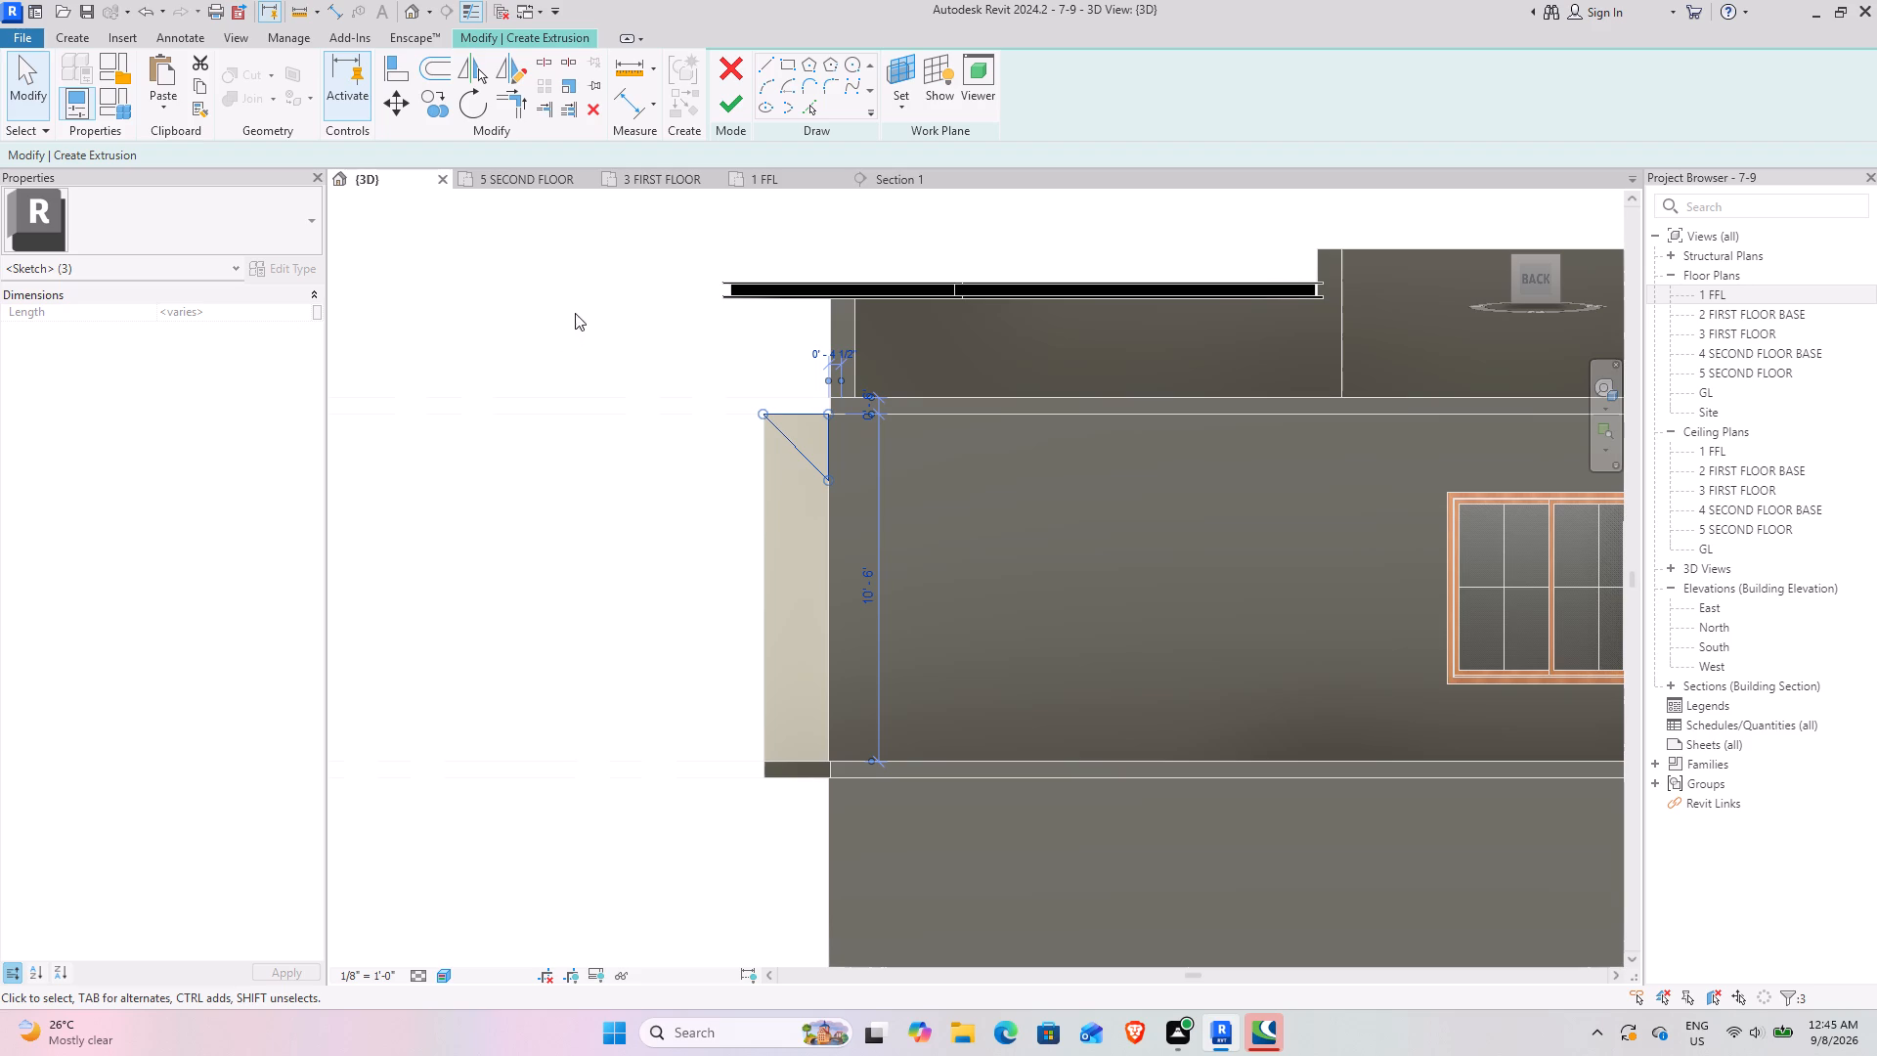
left_click(473, 72)
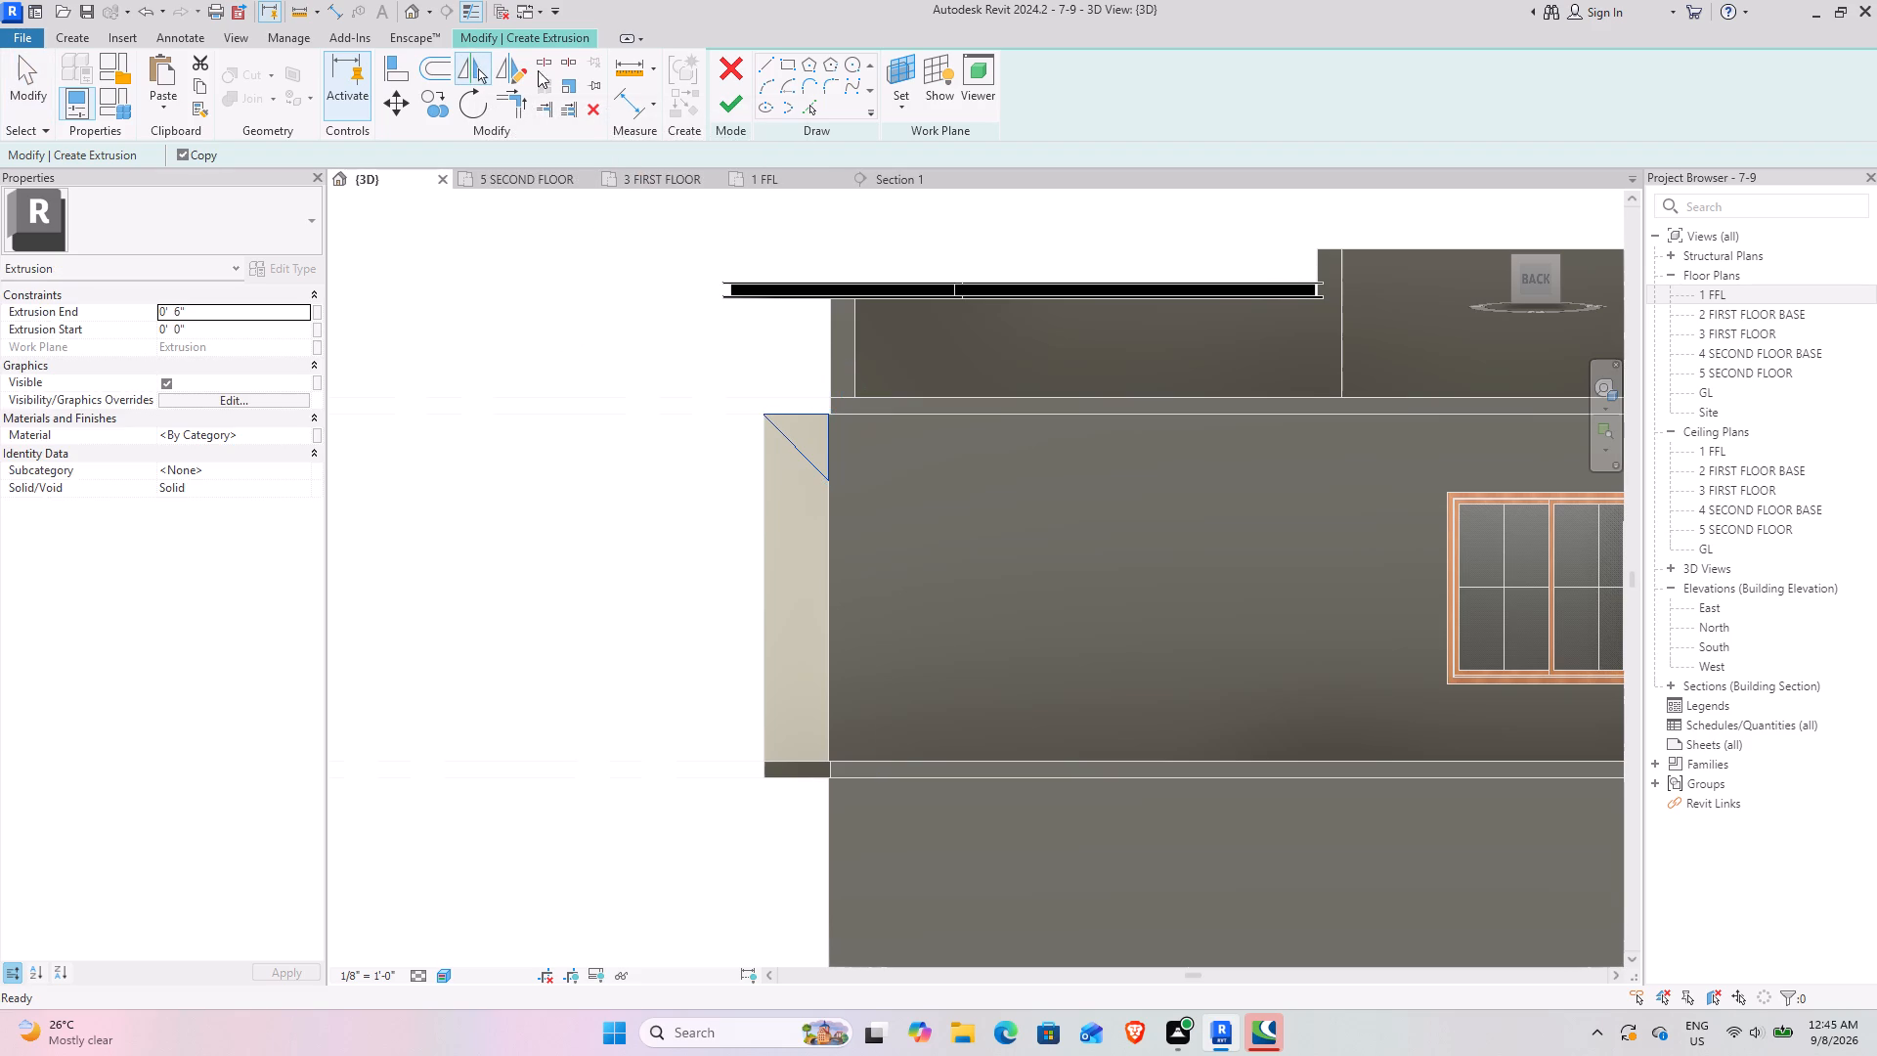
left_click(522, 69)
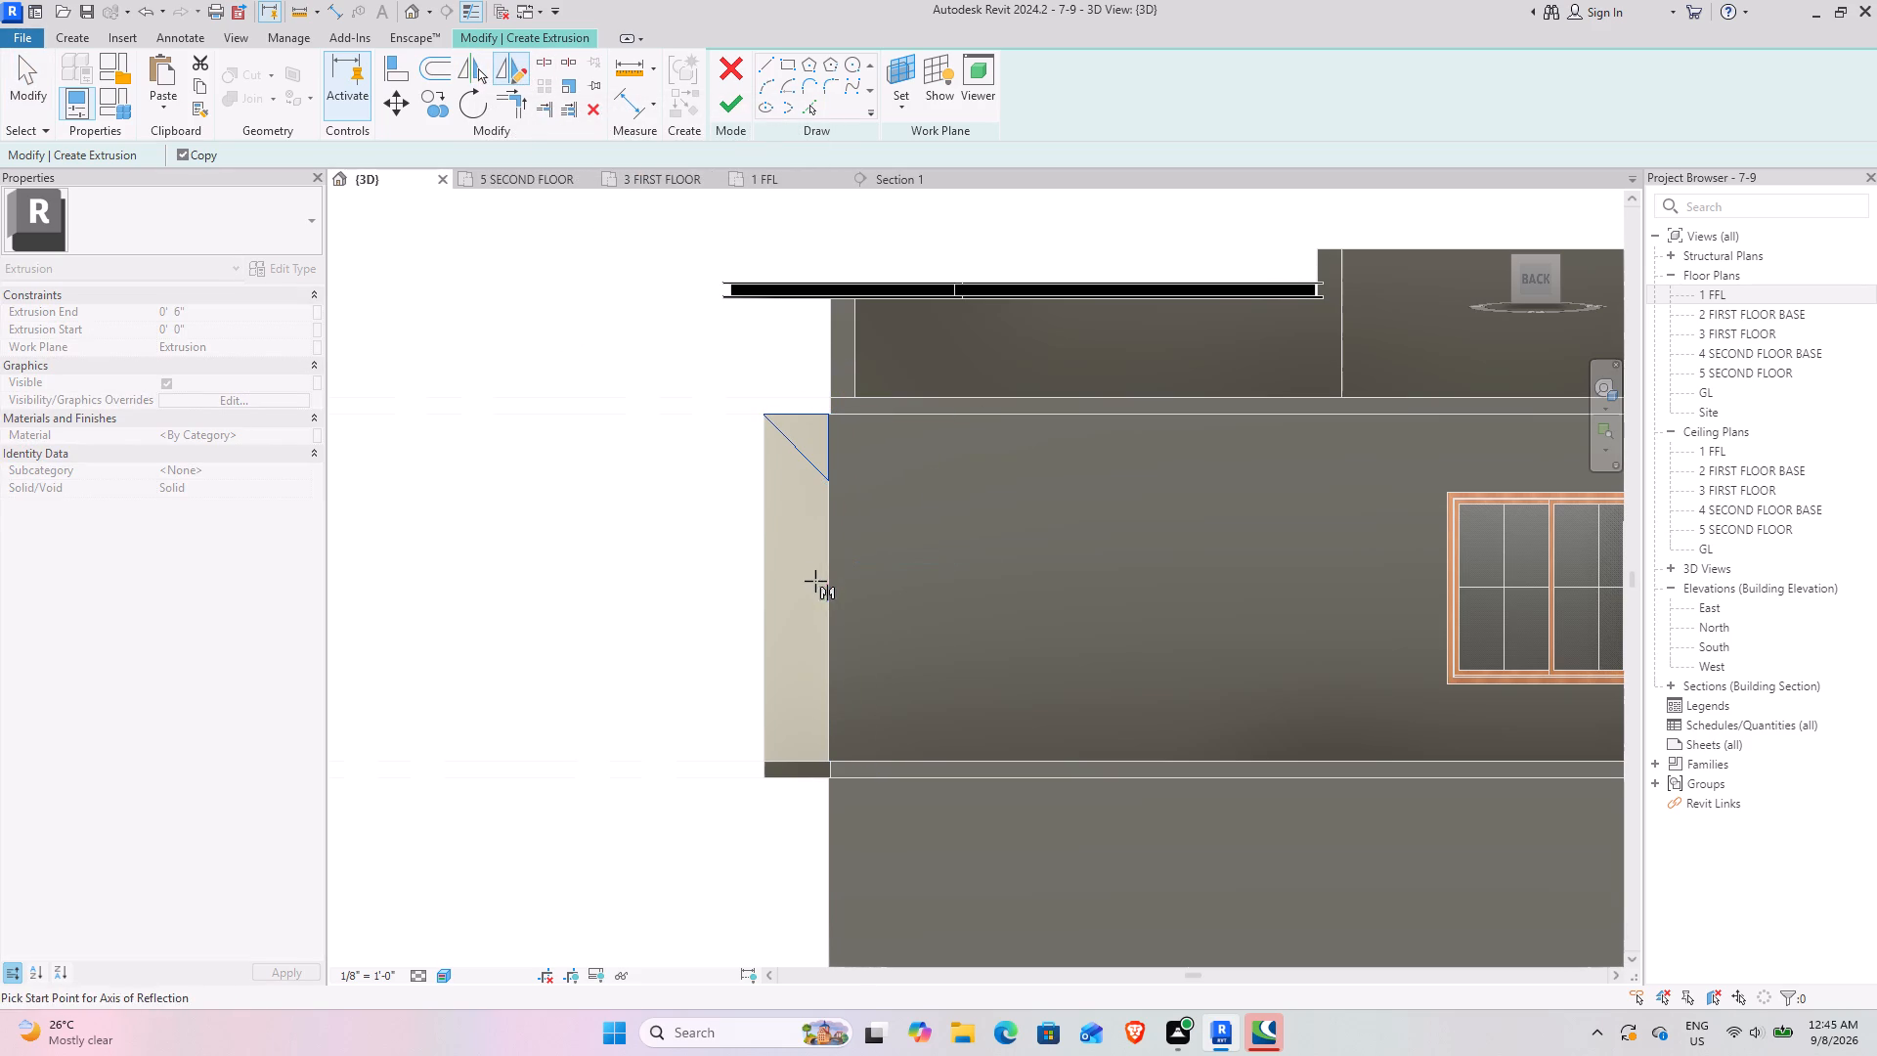
left_click(830, 587)
left_click(766, 586)
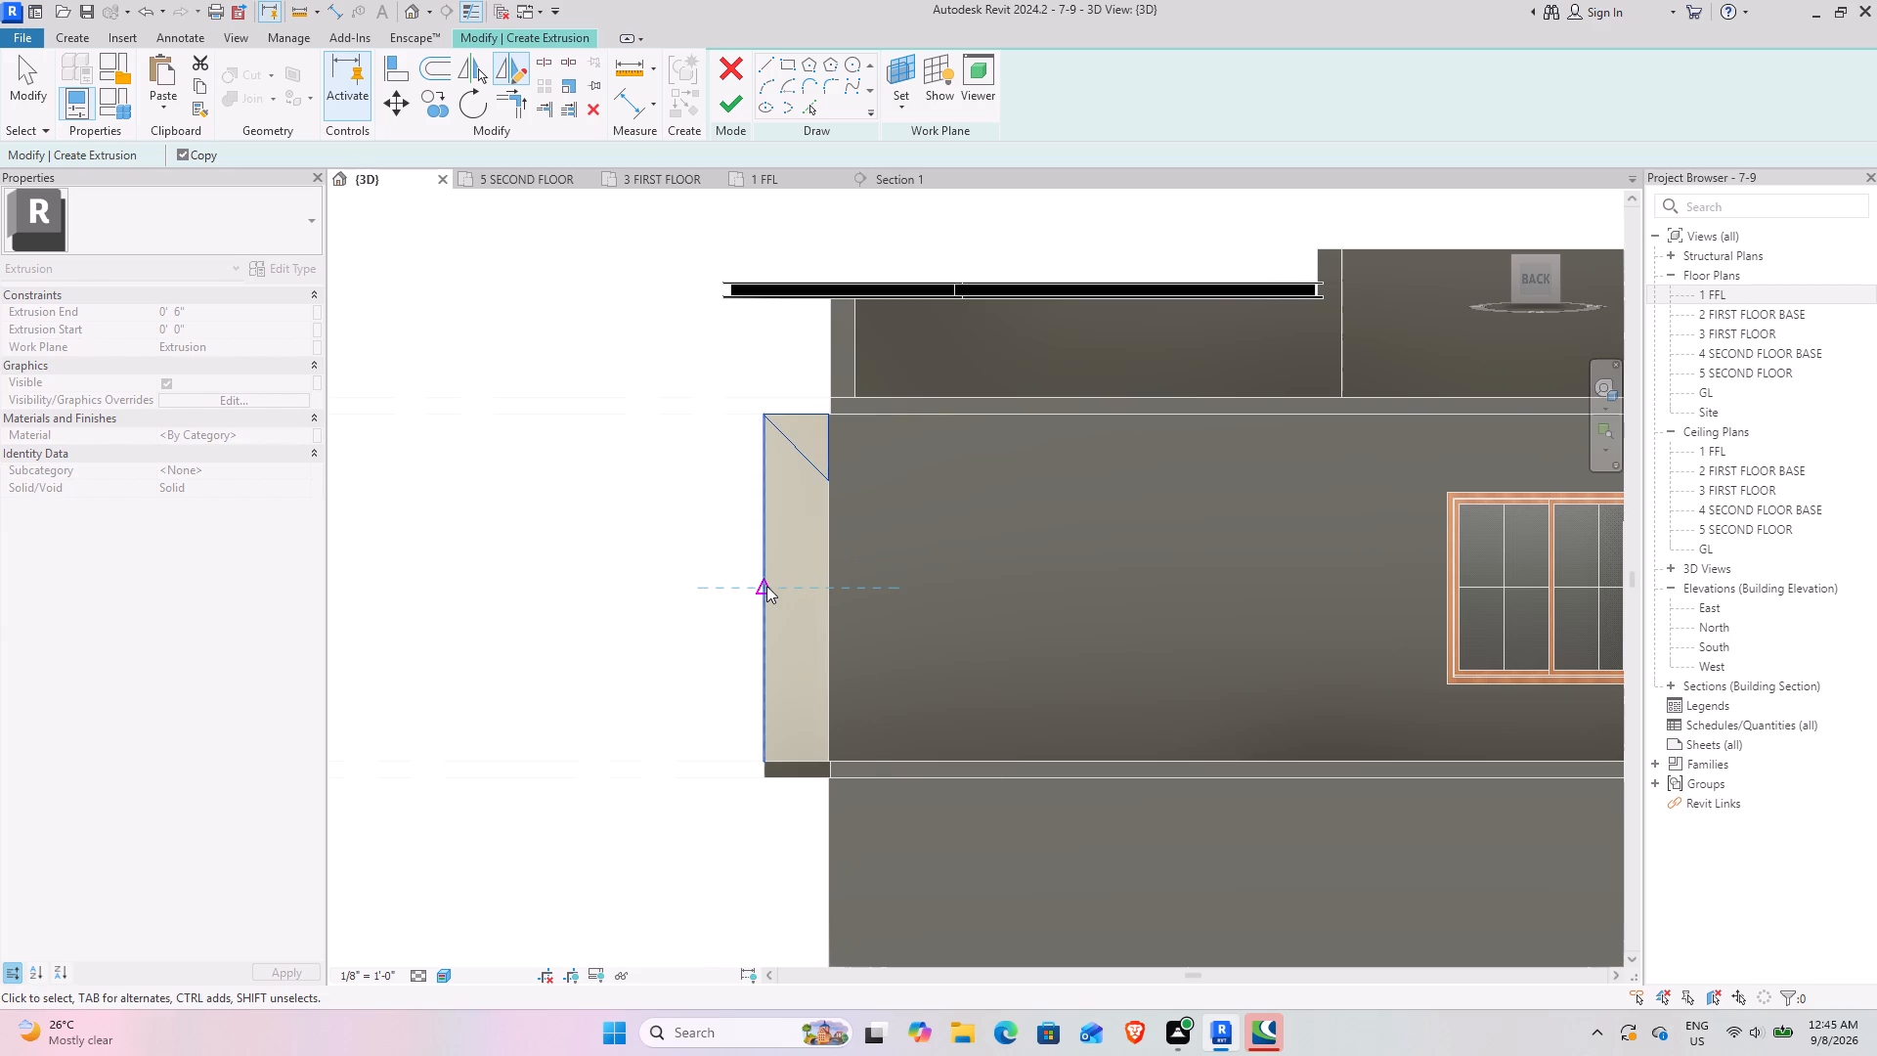
key("Escape")
key("Escape")
Pull the outer ends of the upper triangle's horizontal and diagonal lines onto the fin's top outer corner.
scroll(817, 709, "up", 3)
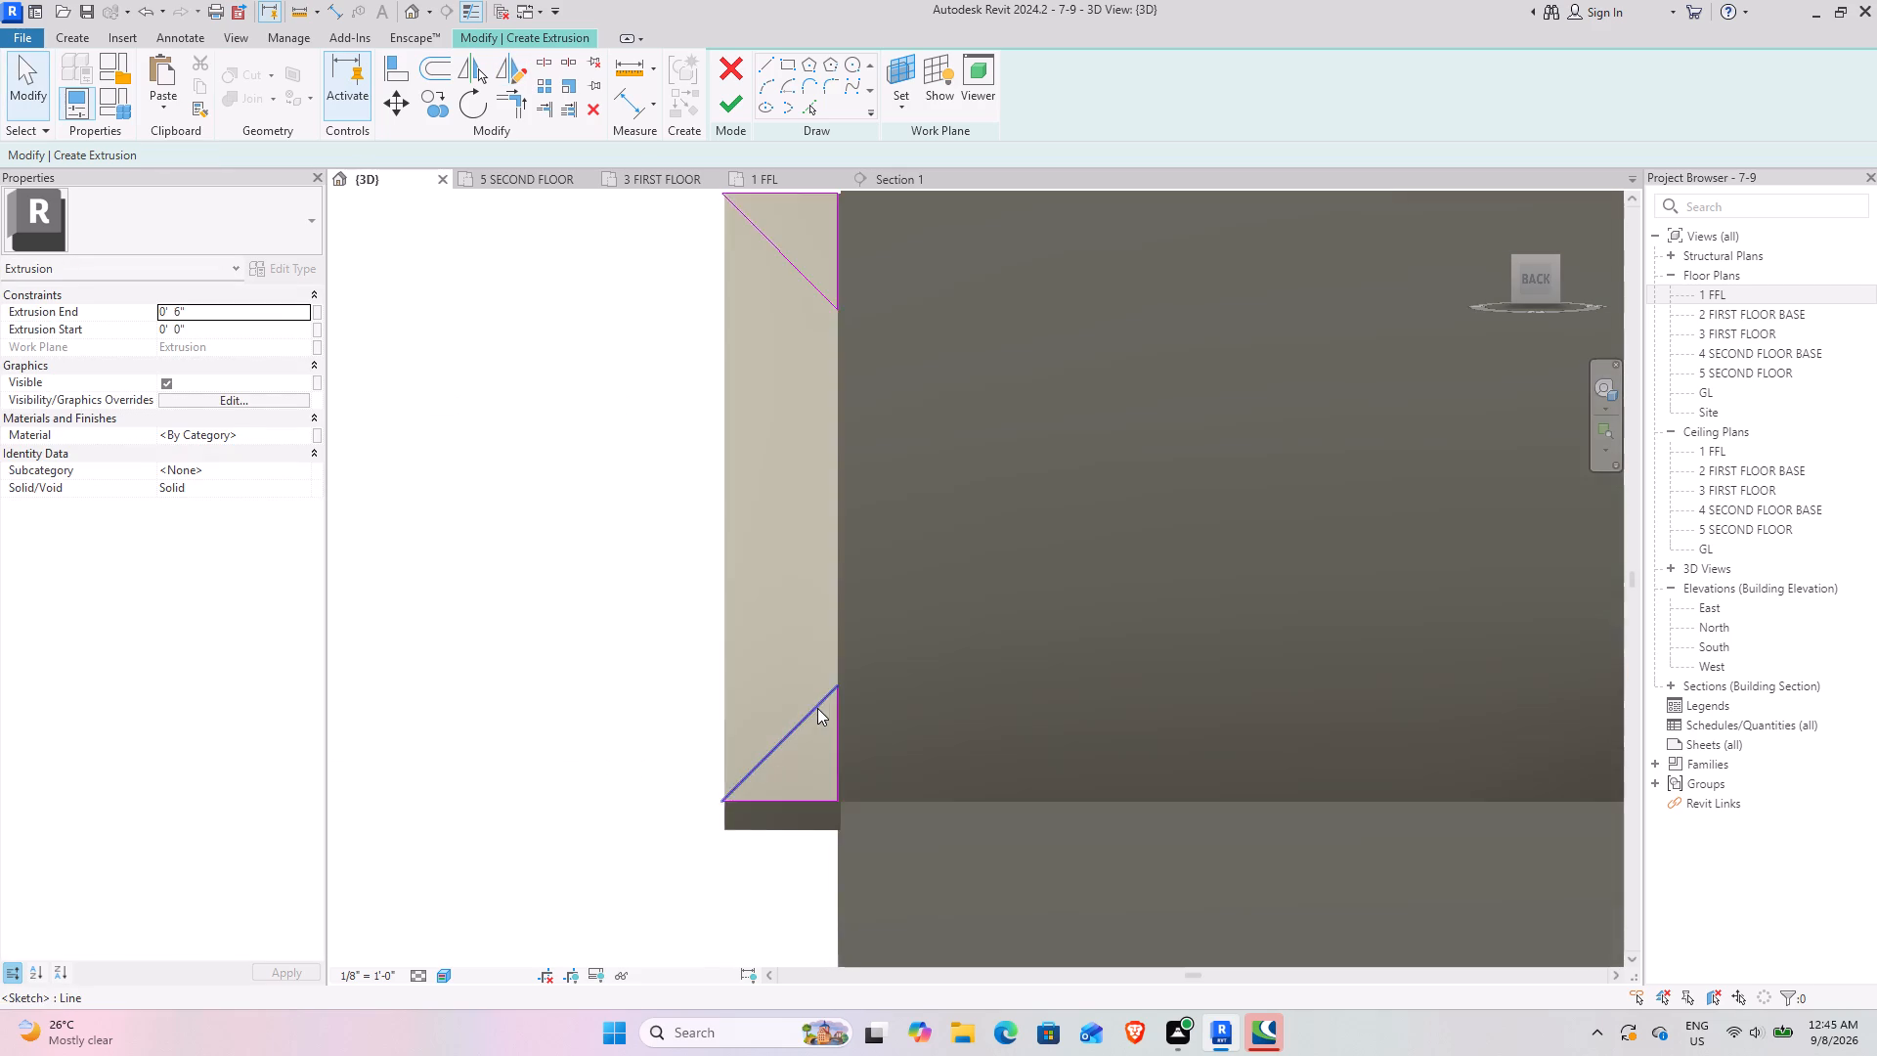
scroll(817, 708, "up", 6)
middle_click_drag(838, 750, 812, 717)
middle_click_drag(810, 515, 717, 668)
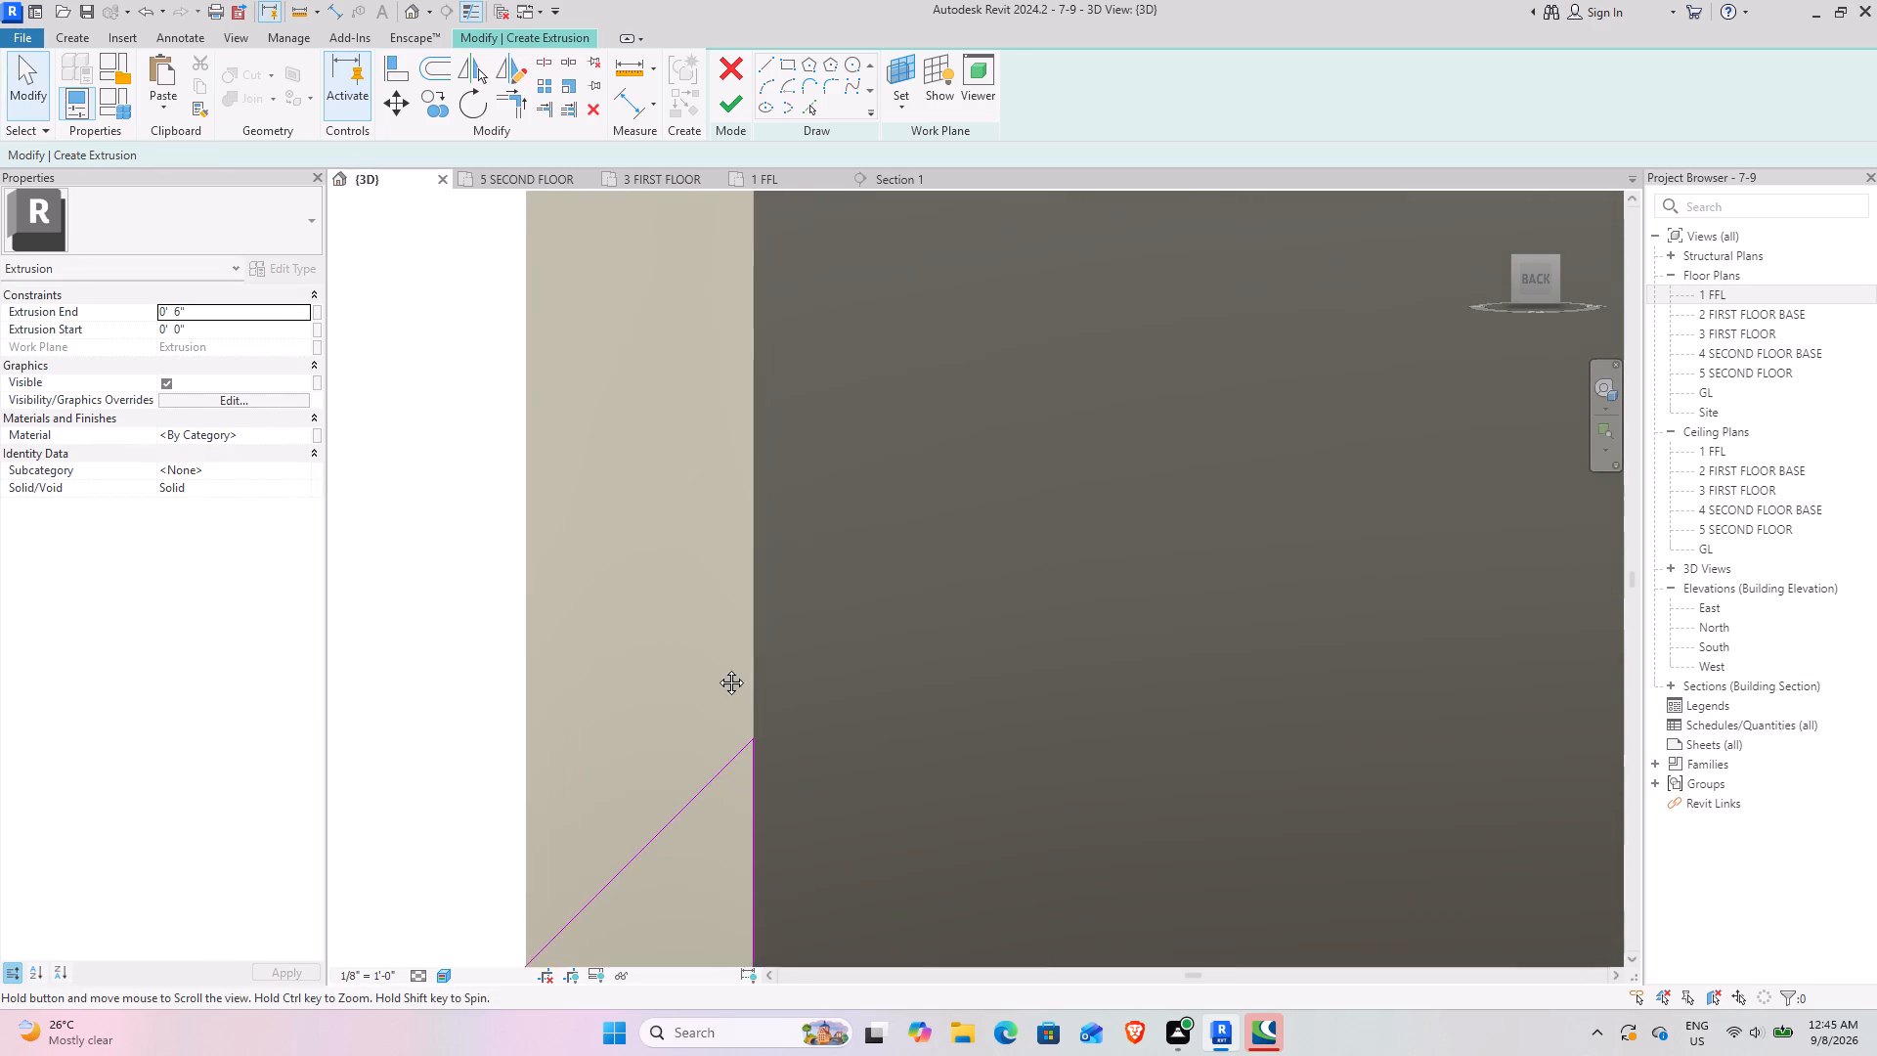
middle_click_drag(717, 668, 699, 751)
scroll(679, 718, "down", 5)
scroll(587, 289, "up", 4)
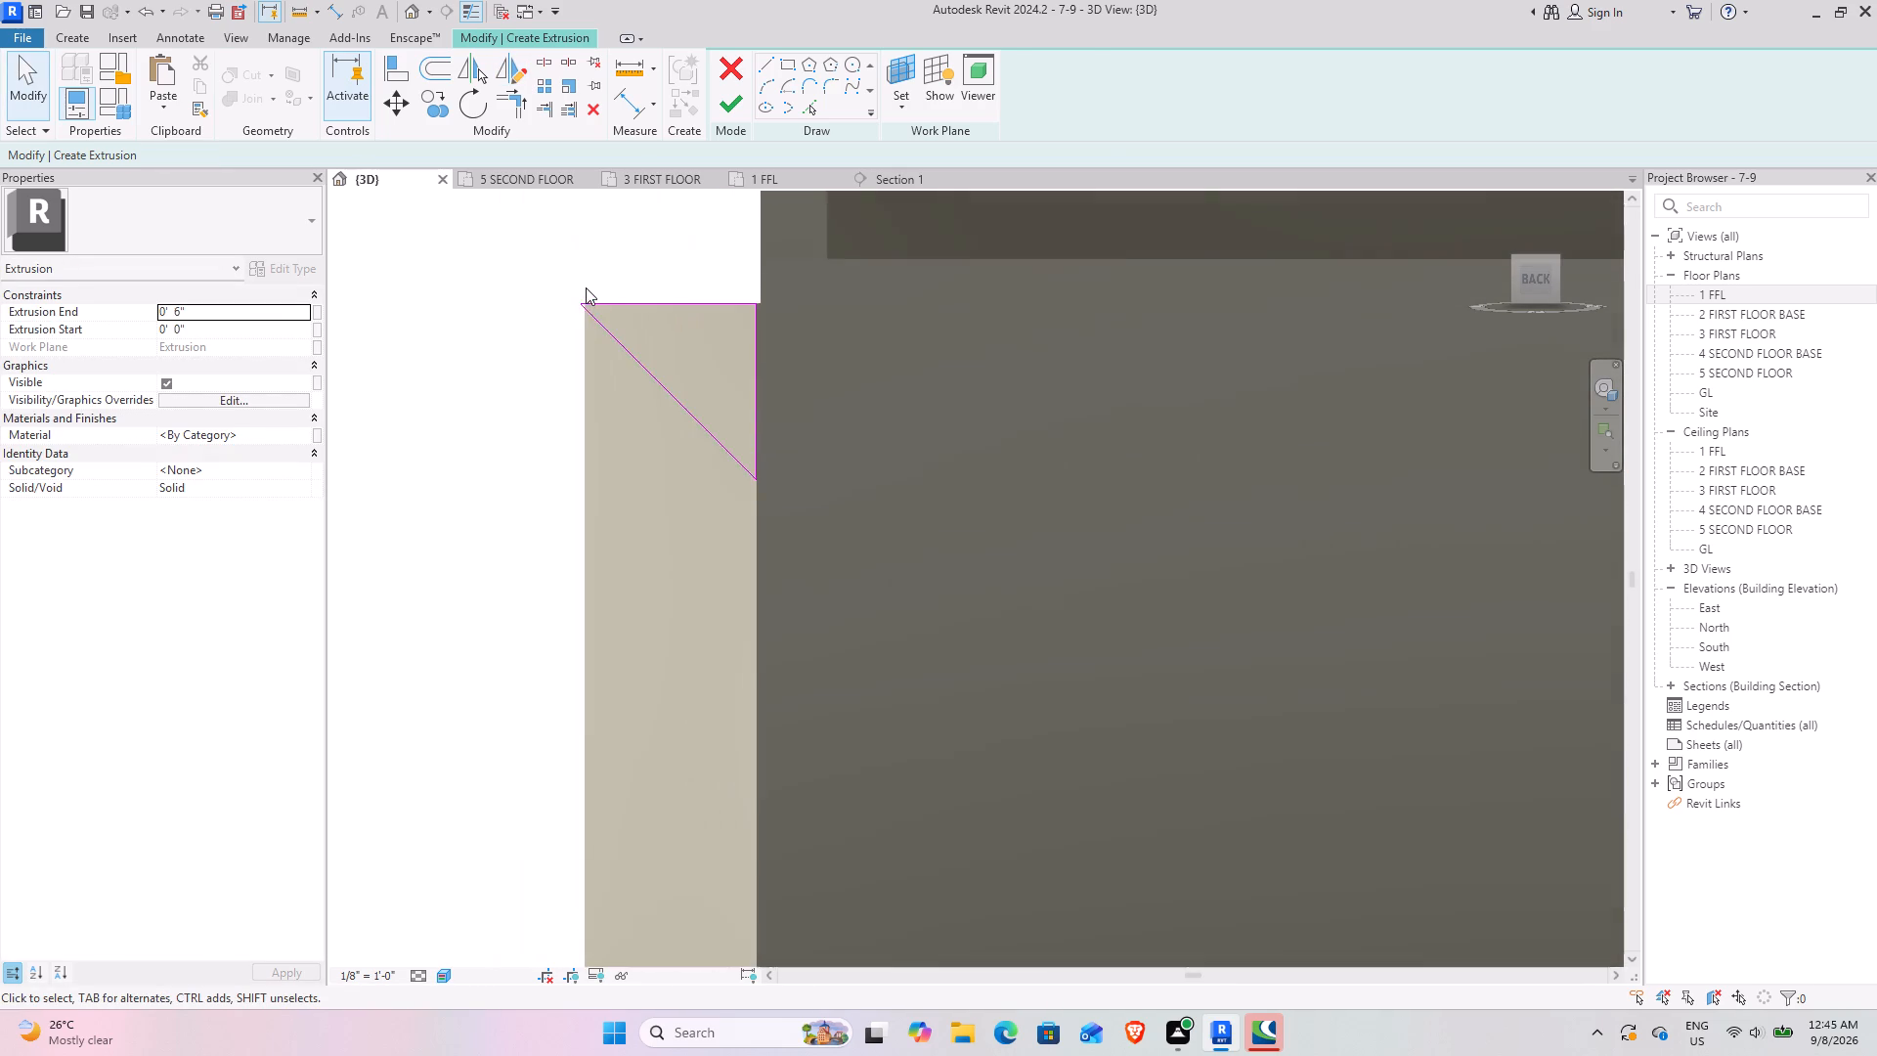
scroll(585, 287, "up", 9)
left_click(597, 351)
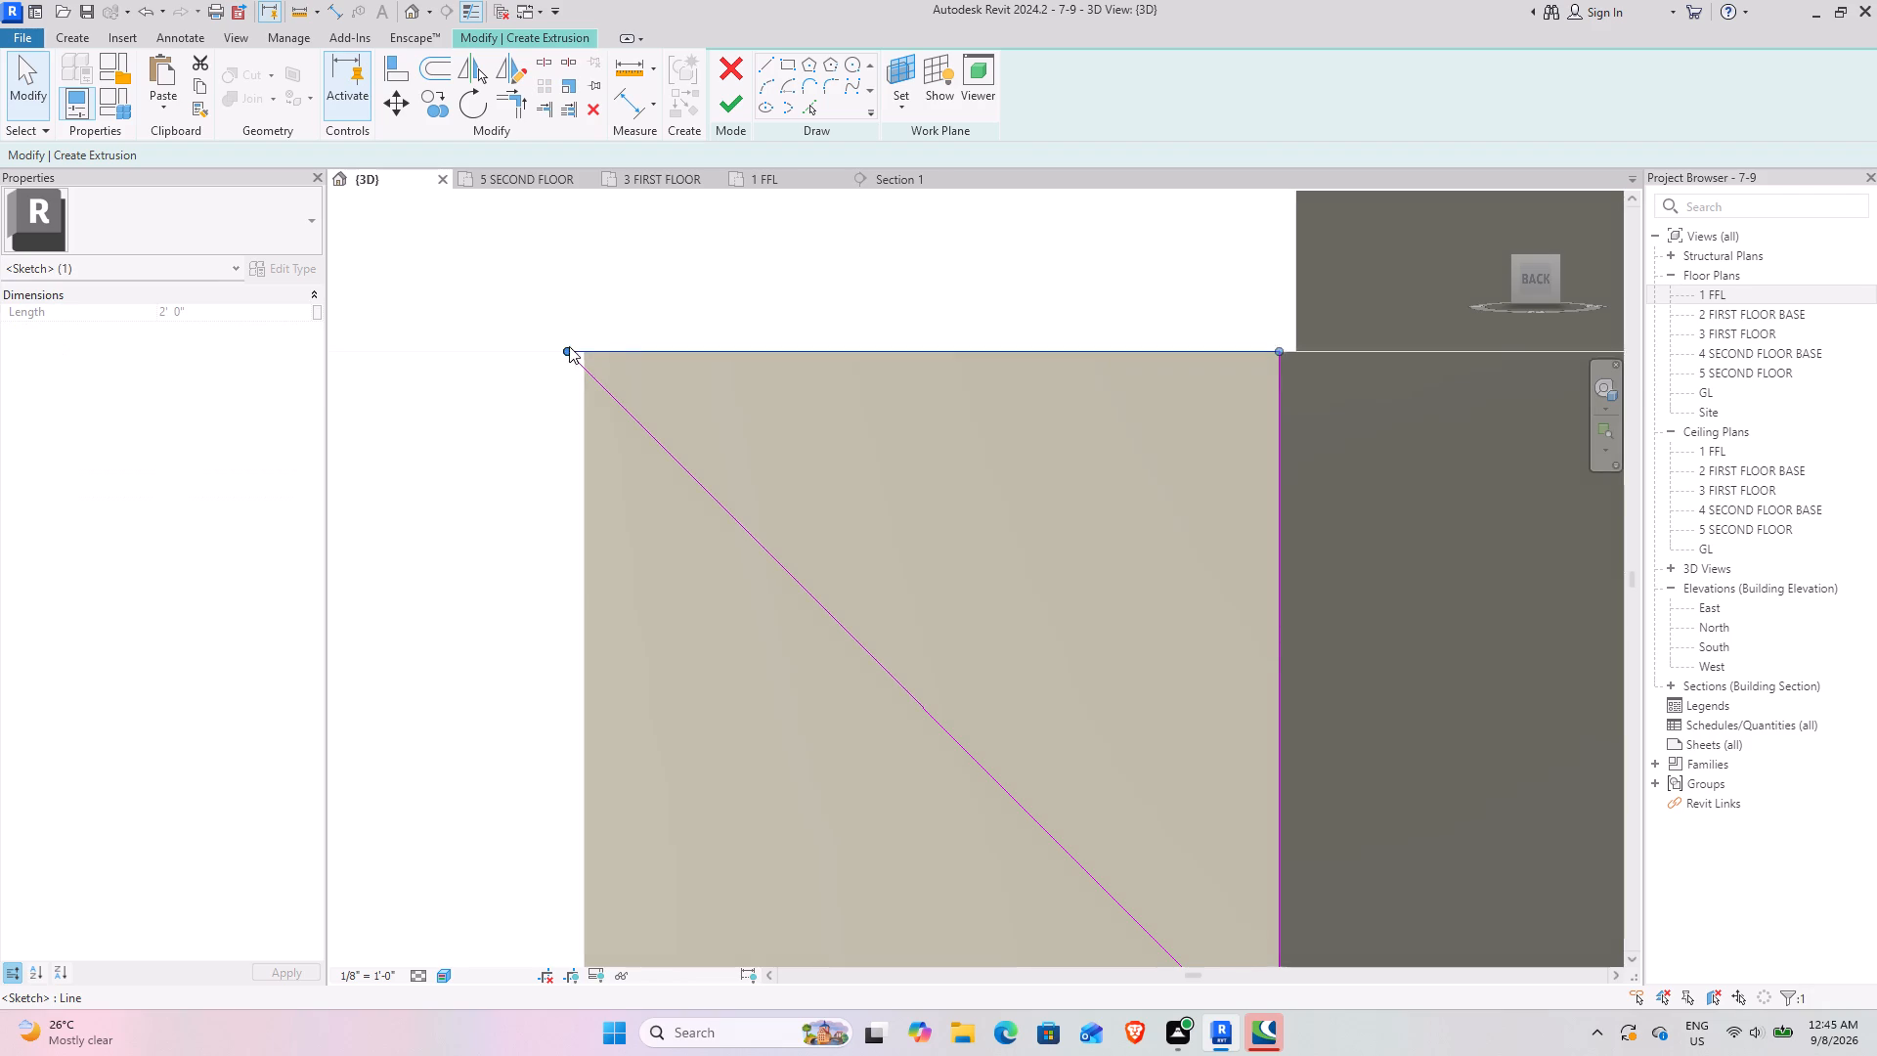
scroll(565, 344, "up", 5)
left_click_drag(569, 358, 610, 359)
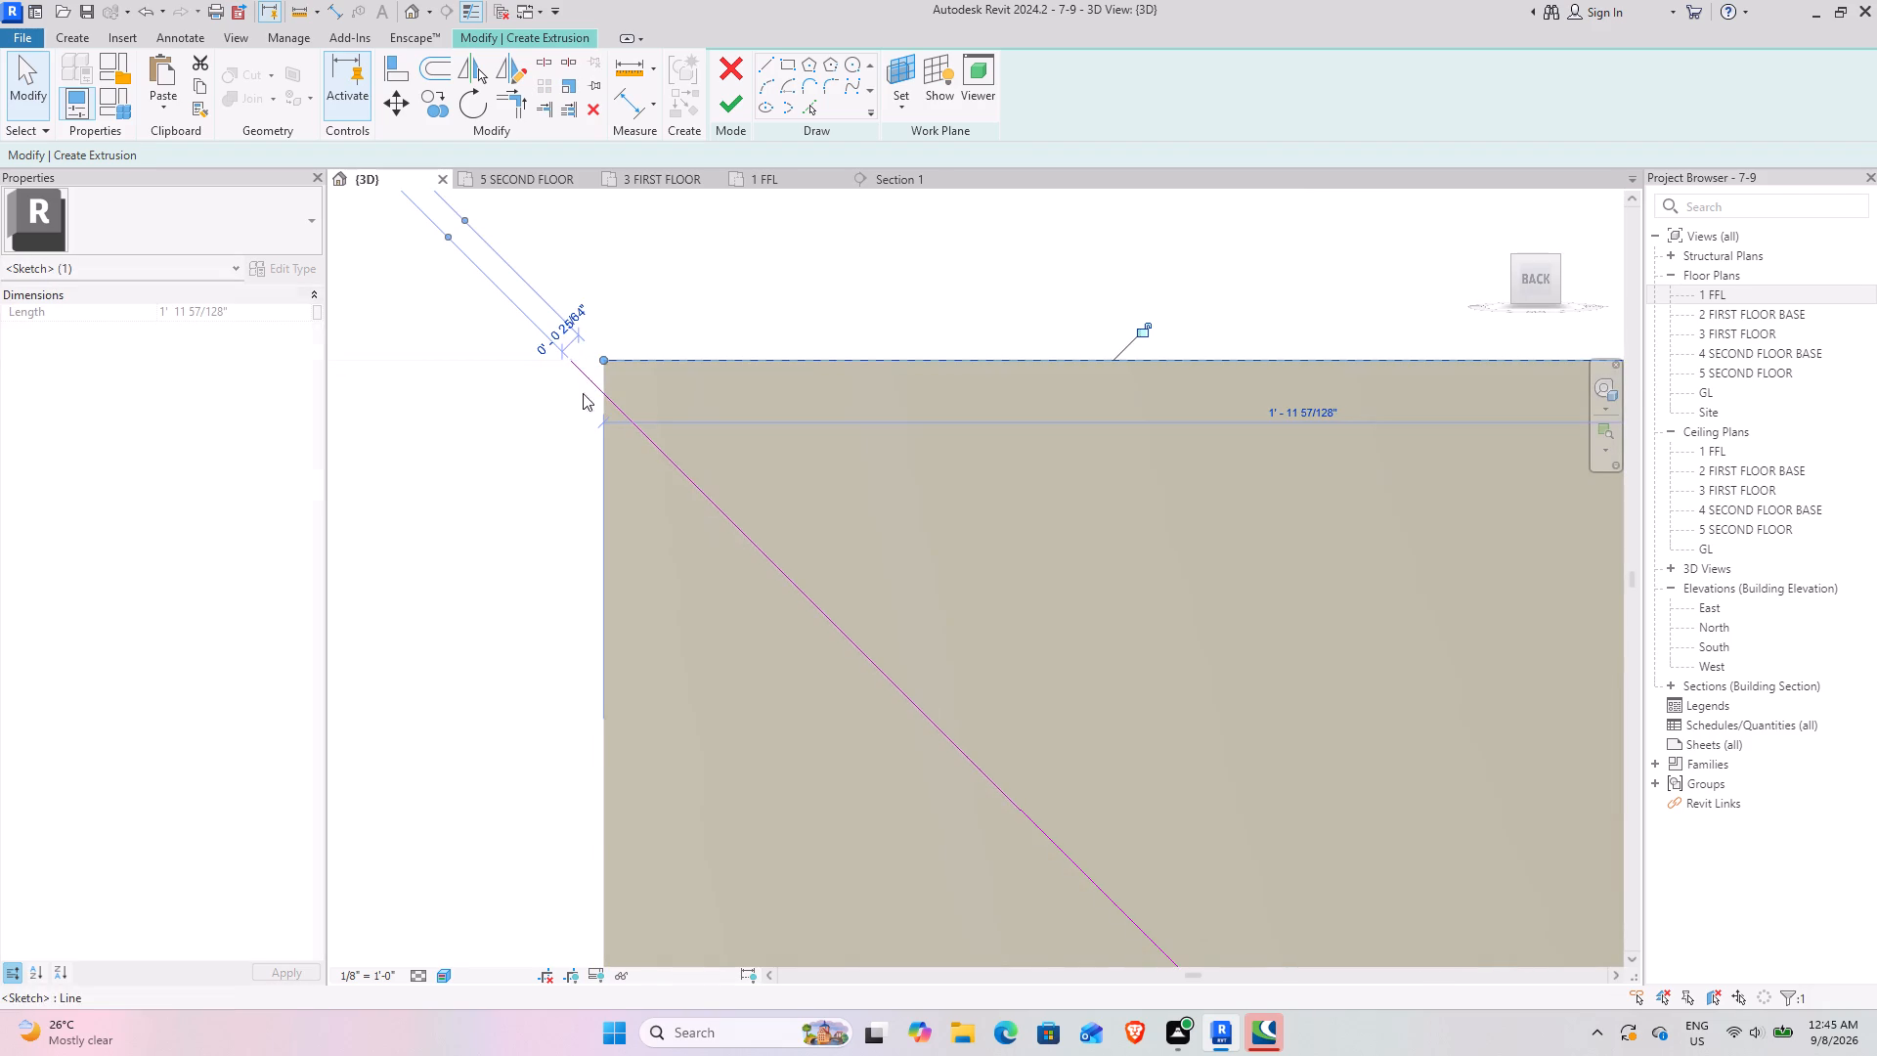
left_click(608, 389)
left_click_drag(565, 358, 603, 364)
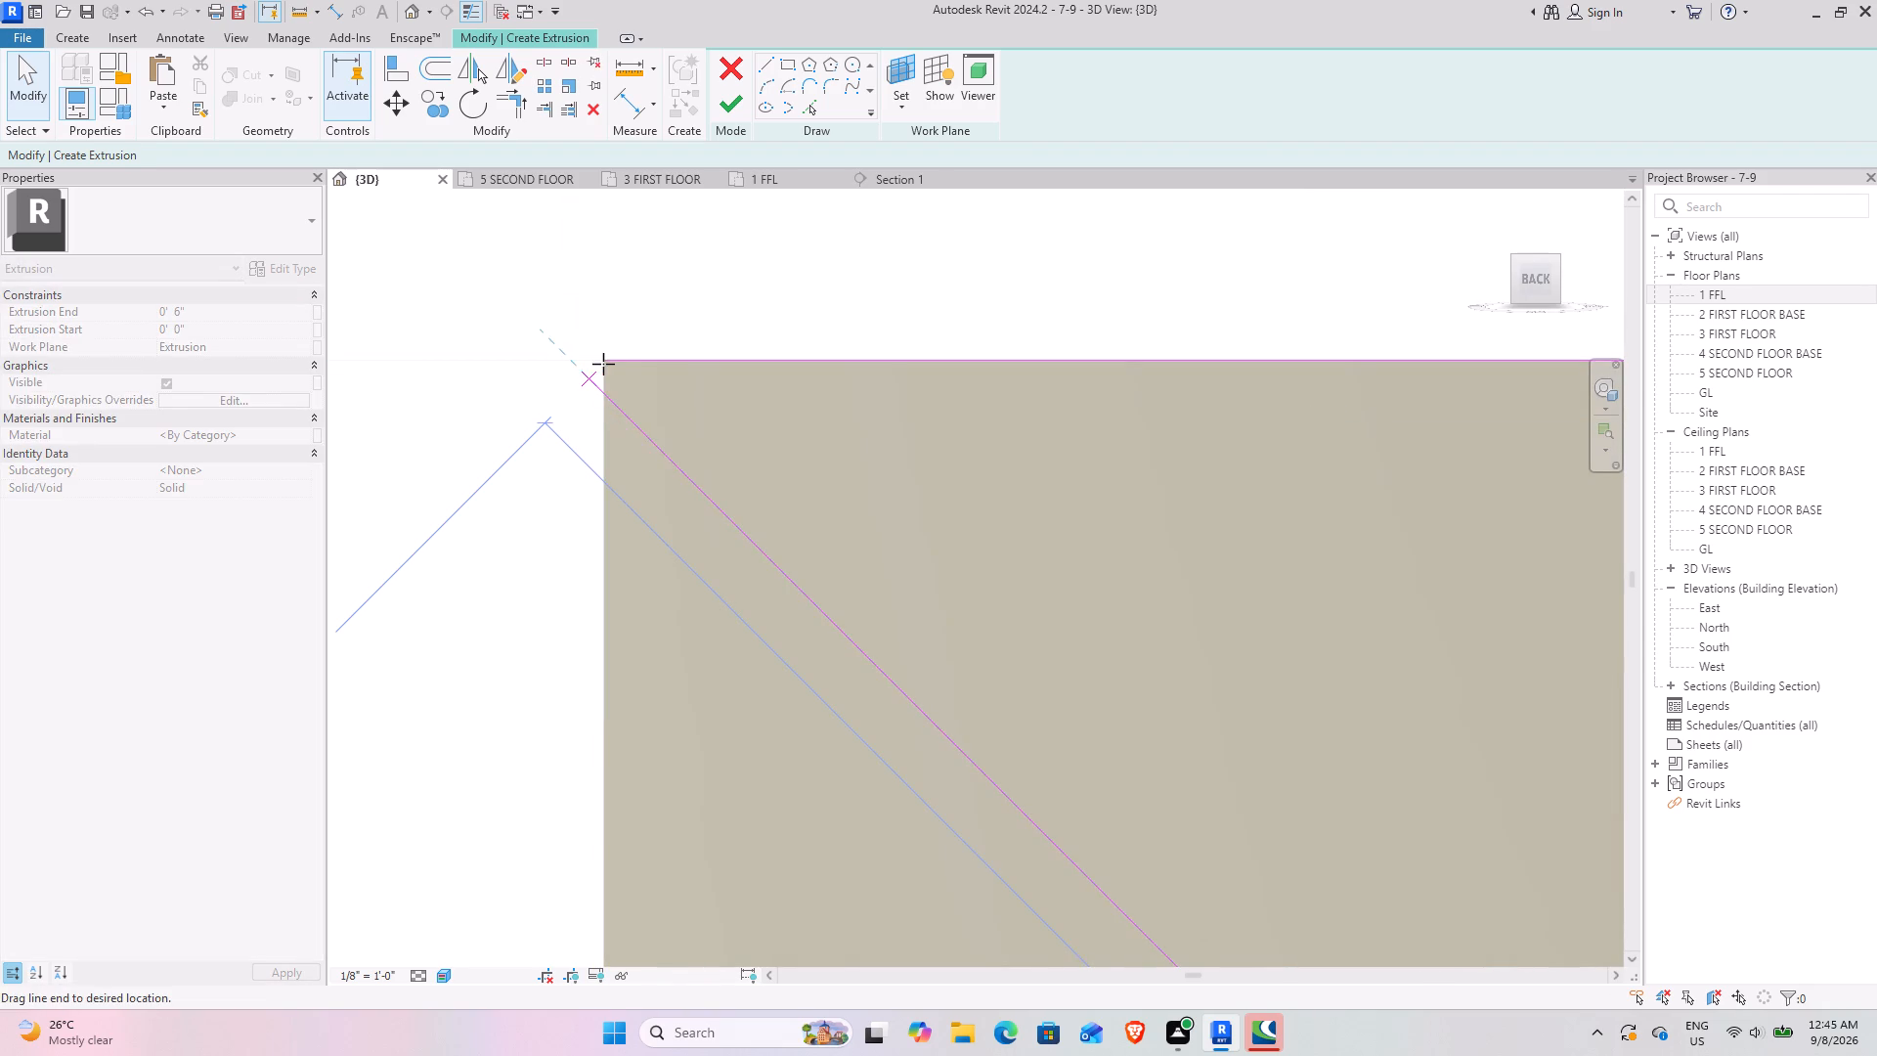
left_click_drag(603, 364, 604, 362)
scroll(628, 377, "up", 4)
left_click_drag(556, 379, 594, 347)
Pull the outer ends of the lower triangle's horizontal and diagonal lines onto the fin's bottom outer corner and finish the extrusion sketch.
scroll(667, 466, "down", 14)
middle_click_drag(890, 749, 838, 586)
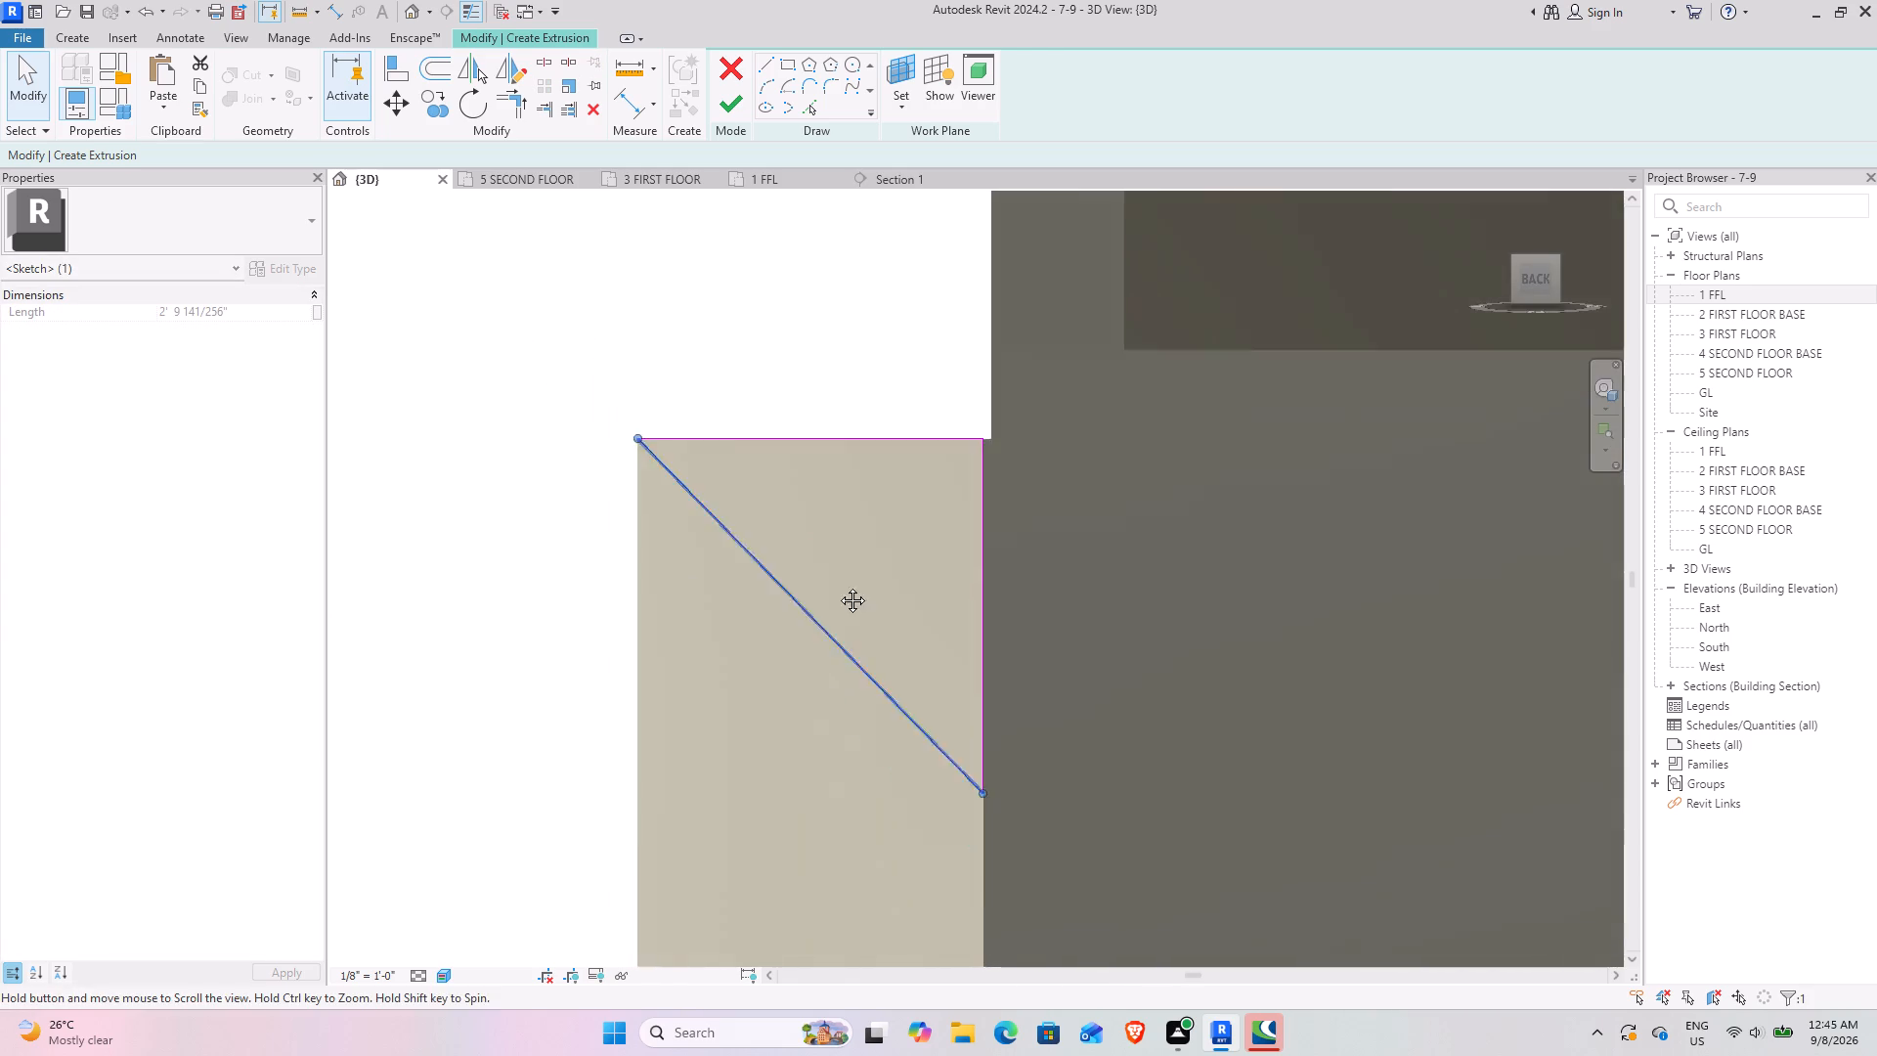
middle_click_drag(838, 586, 739, 355)
middle_click_drag(752, 683, 766, 332)
middle_click_drag(702, 732, 736, 402)
middle_click_drag(689, 816, 779, 368)
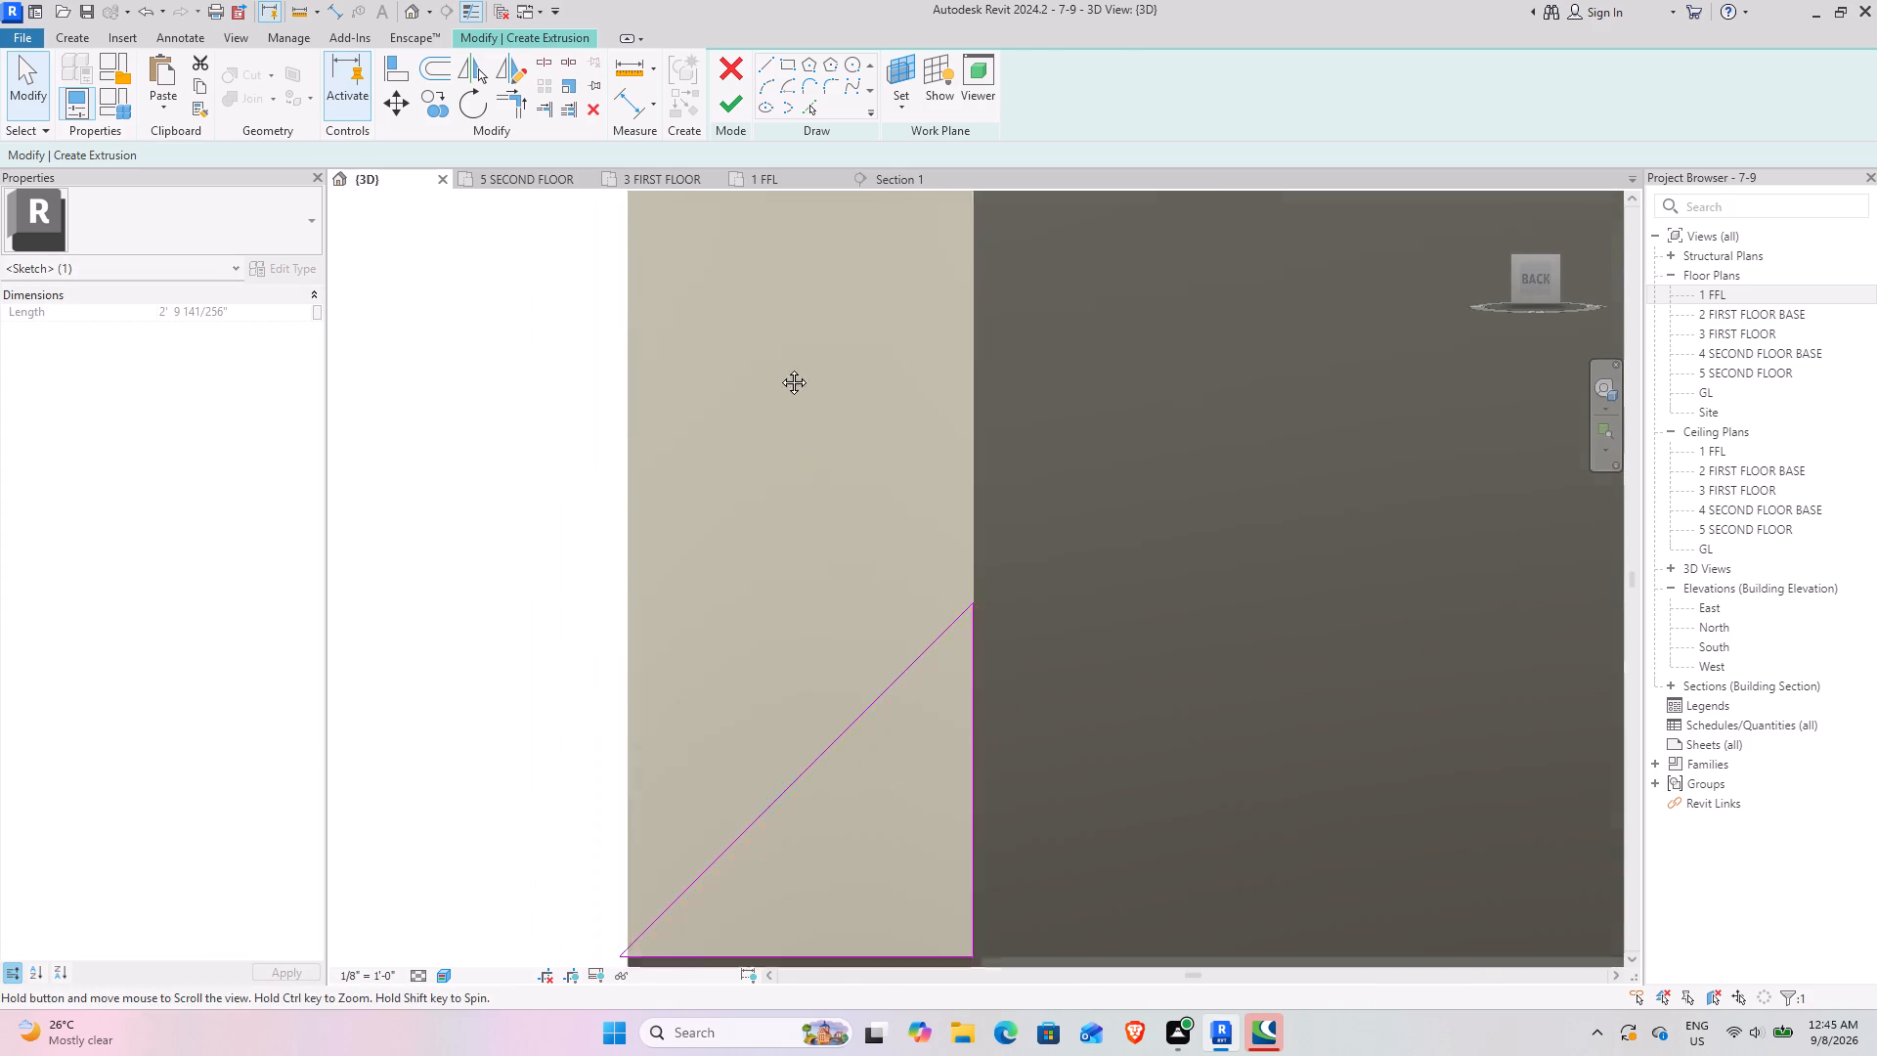
middle_click_drag(779, 368, 785, 338)
middle_click_drag(845, 726, 807, 479)
scroll(677, 577, "up", 10)
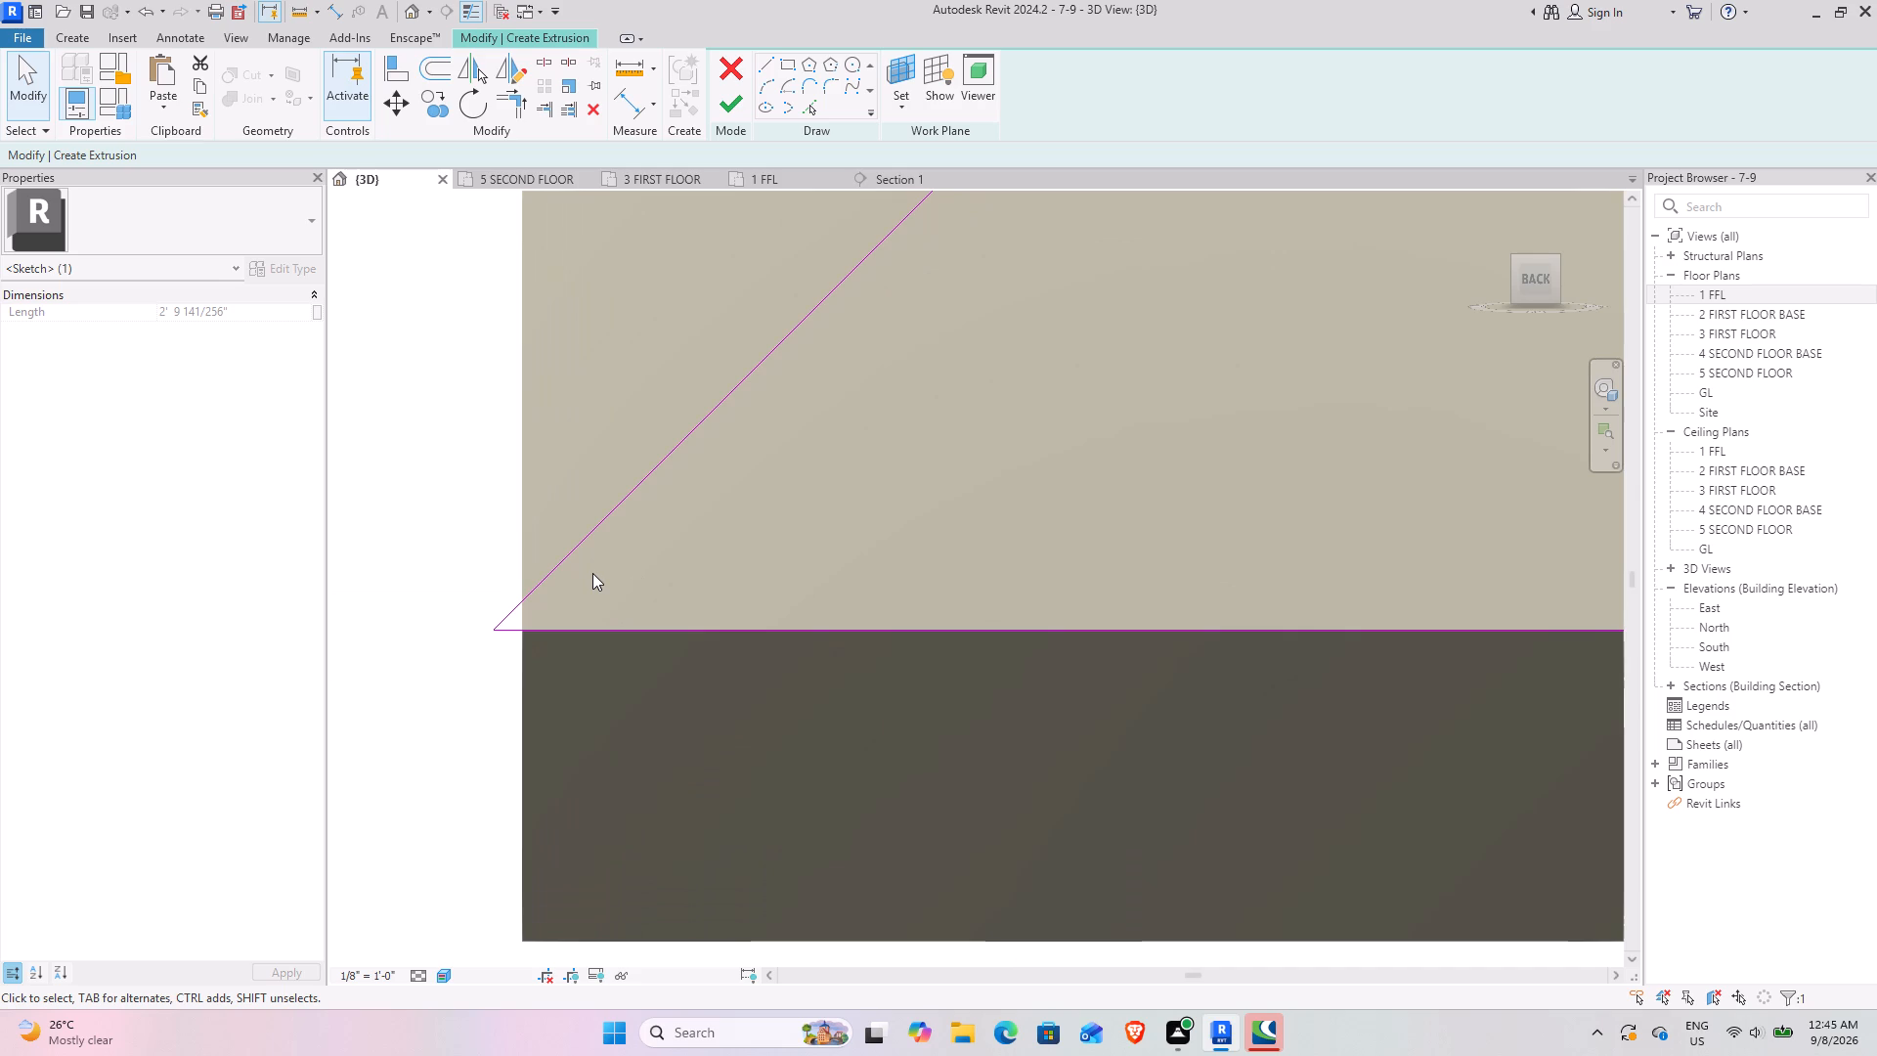
left_click(495, 638)
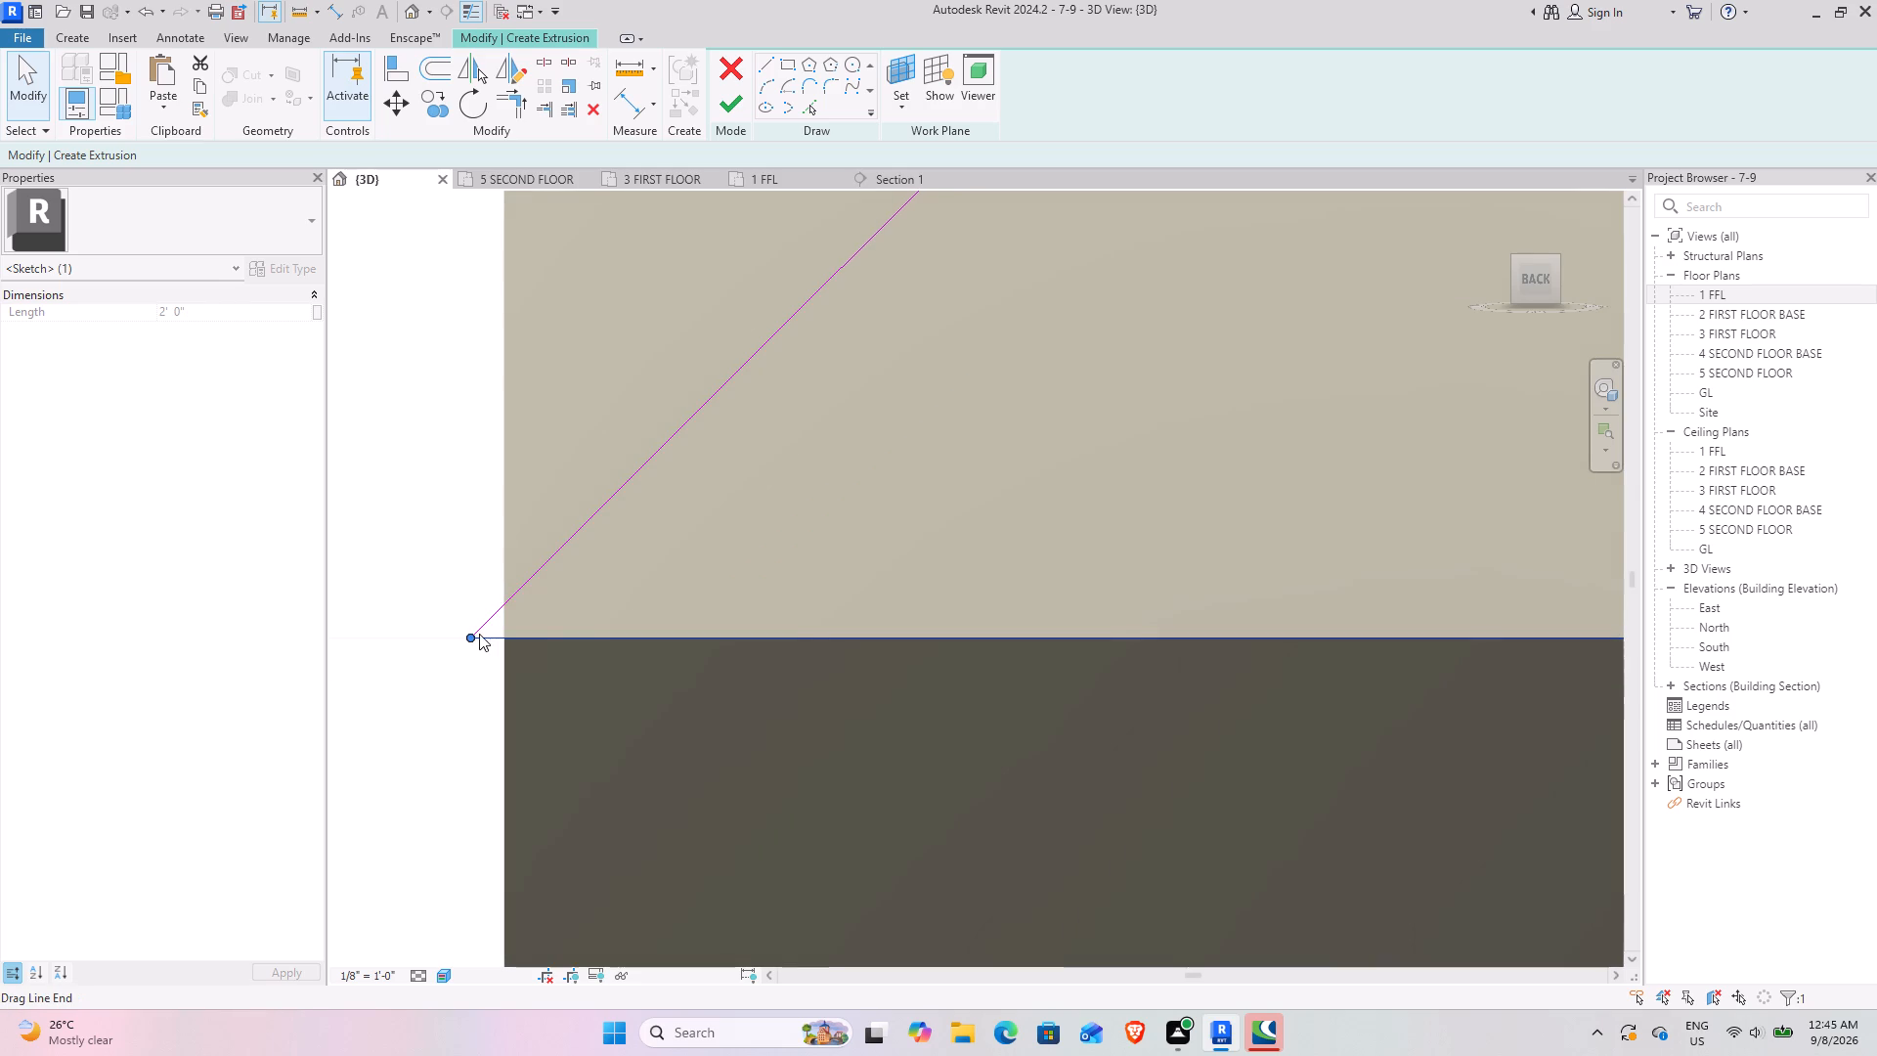
left_click_drag(473, 635, 503, 641)
left_click(507, 599)
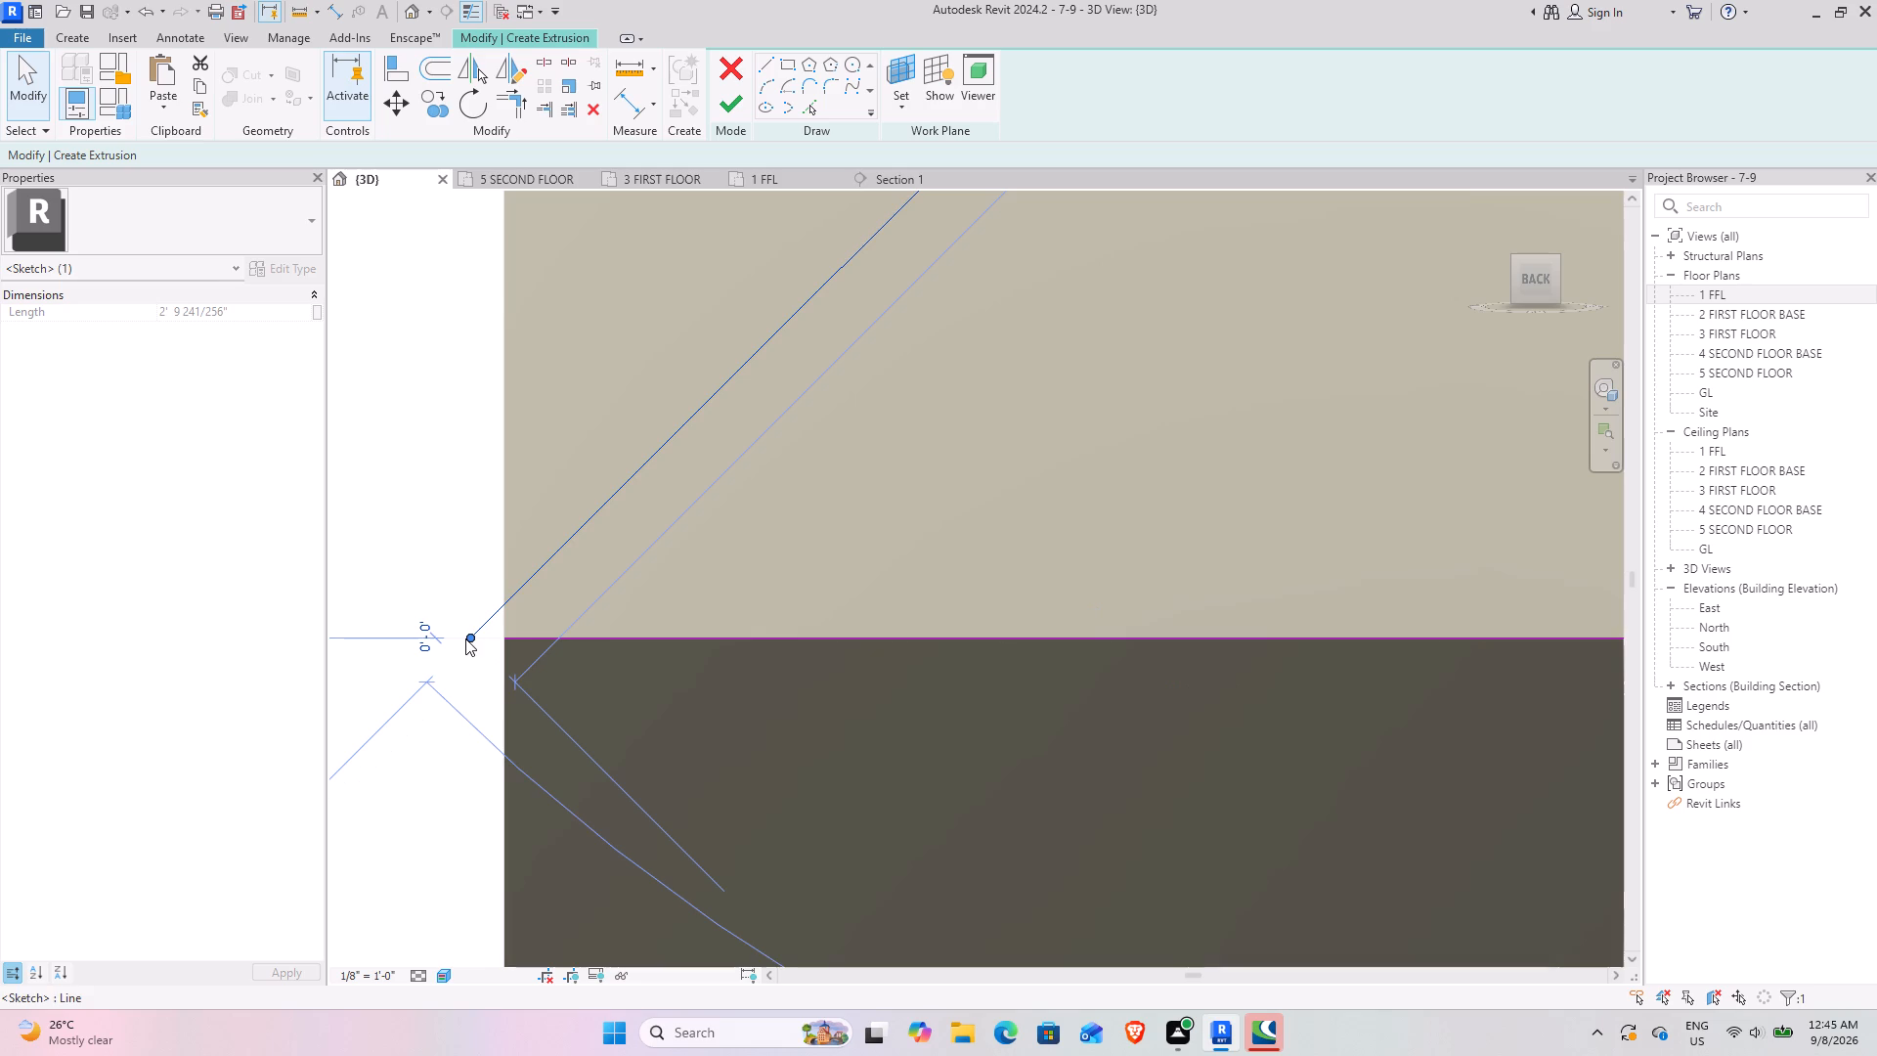
left_click_drag(470, 638, 506, 650)
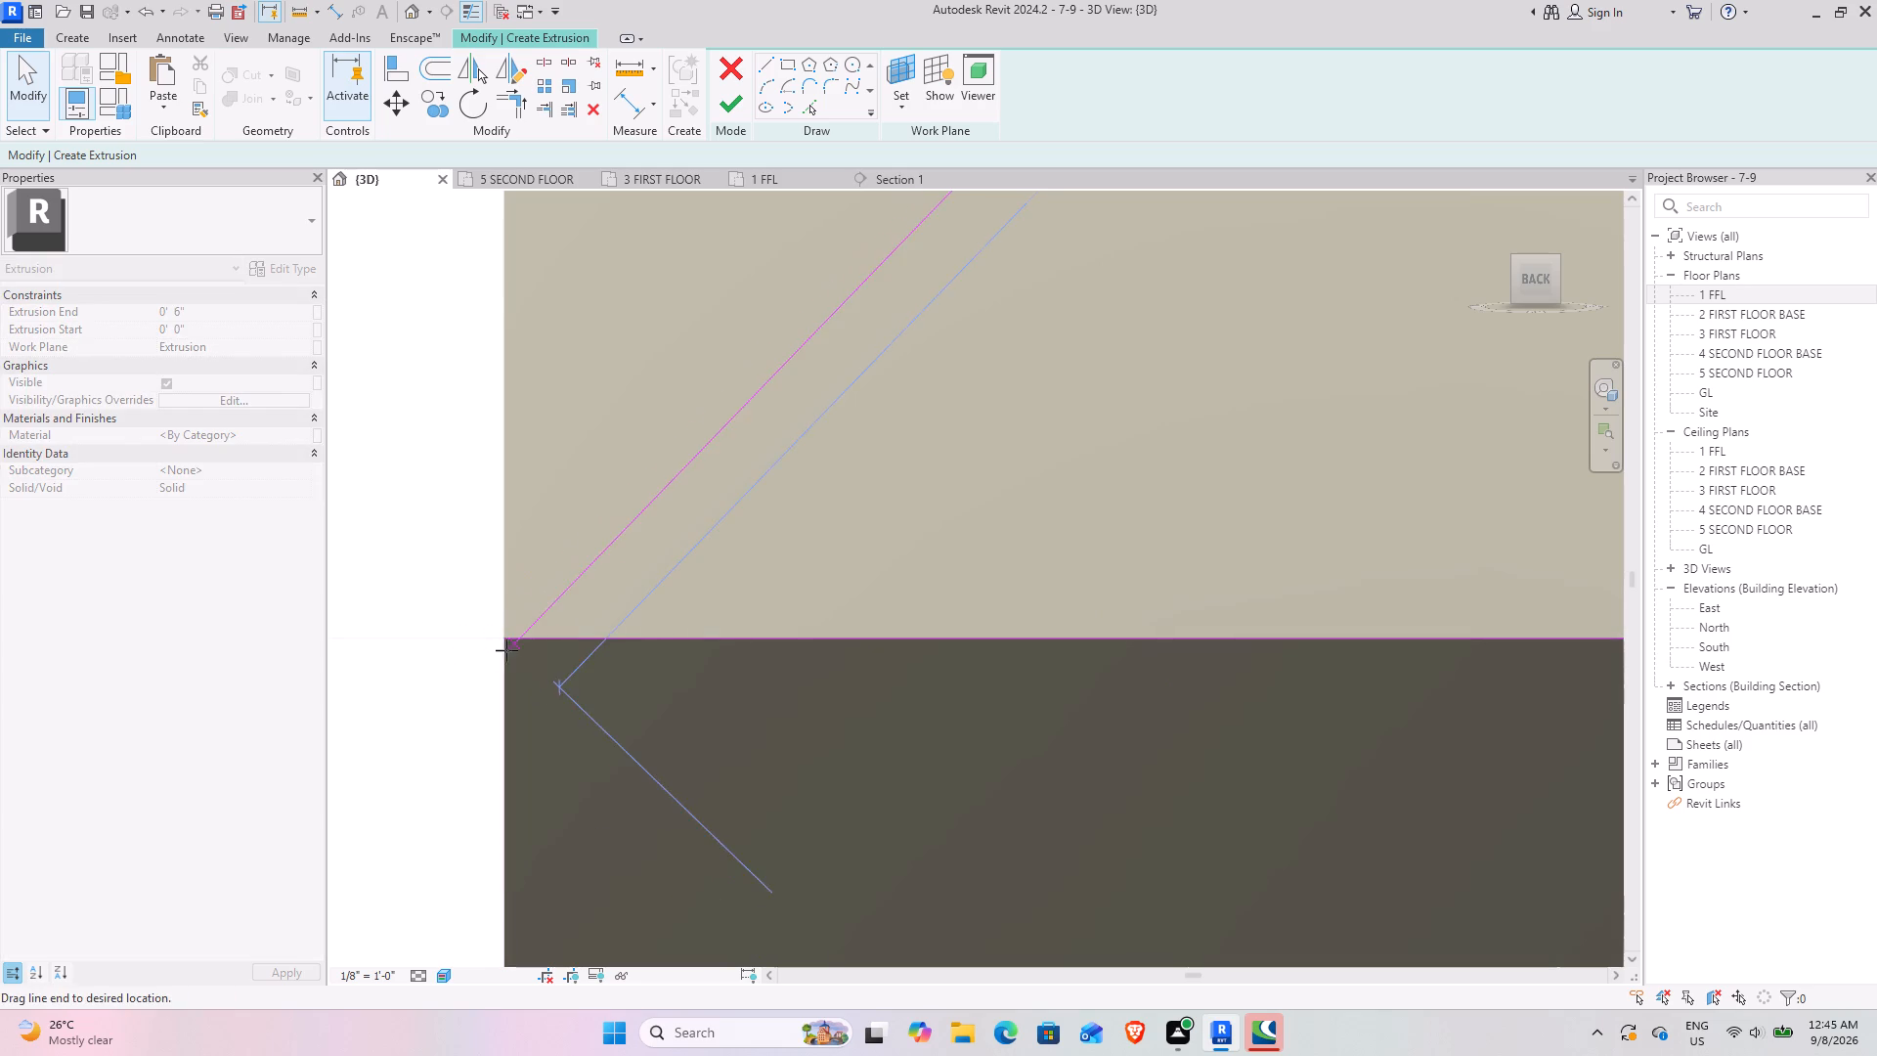
left_click_drag(506, 650, 511, 643)
scroll(489, 487, "down", 8)
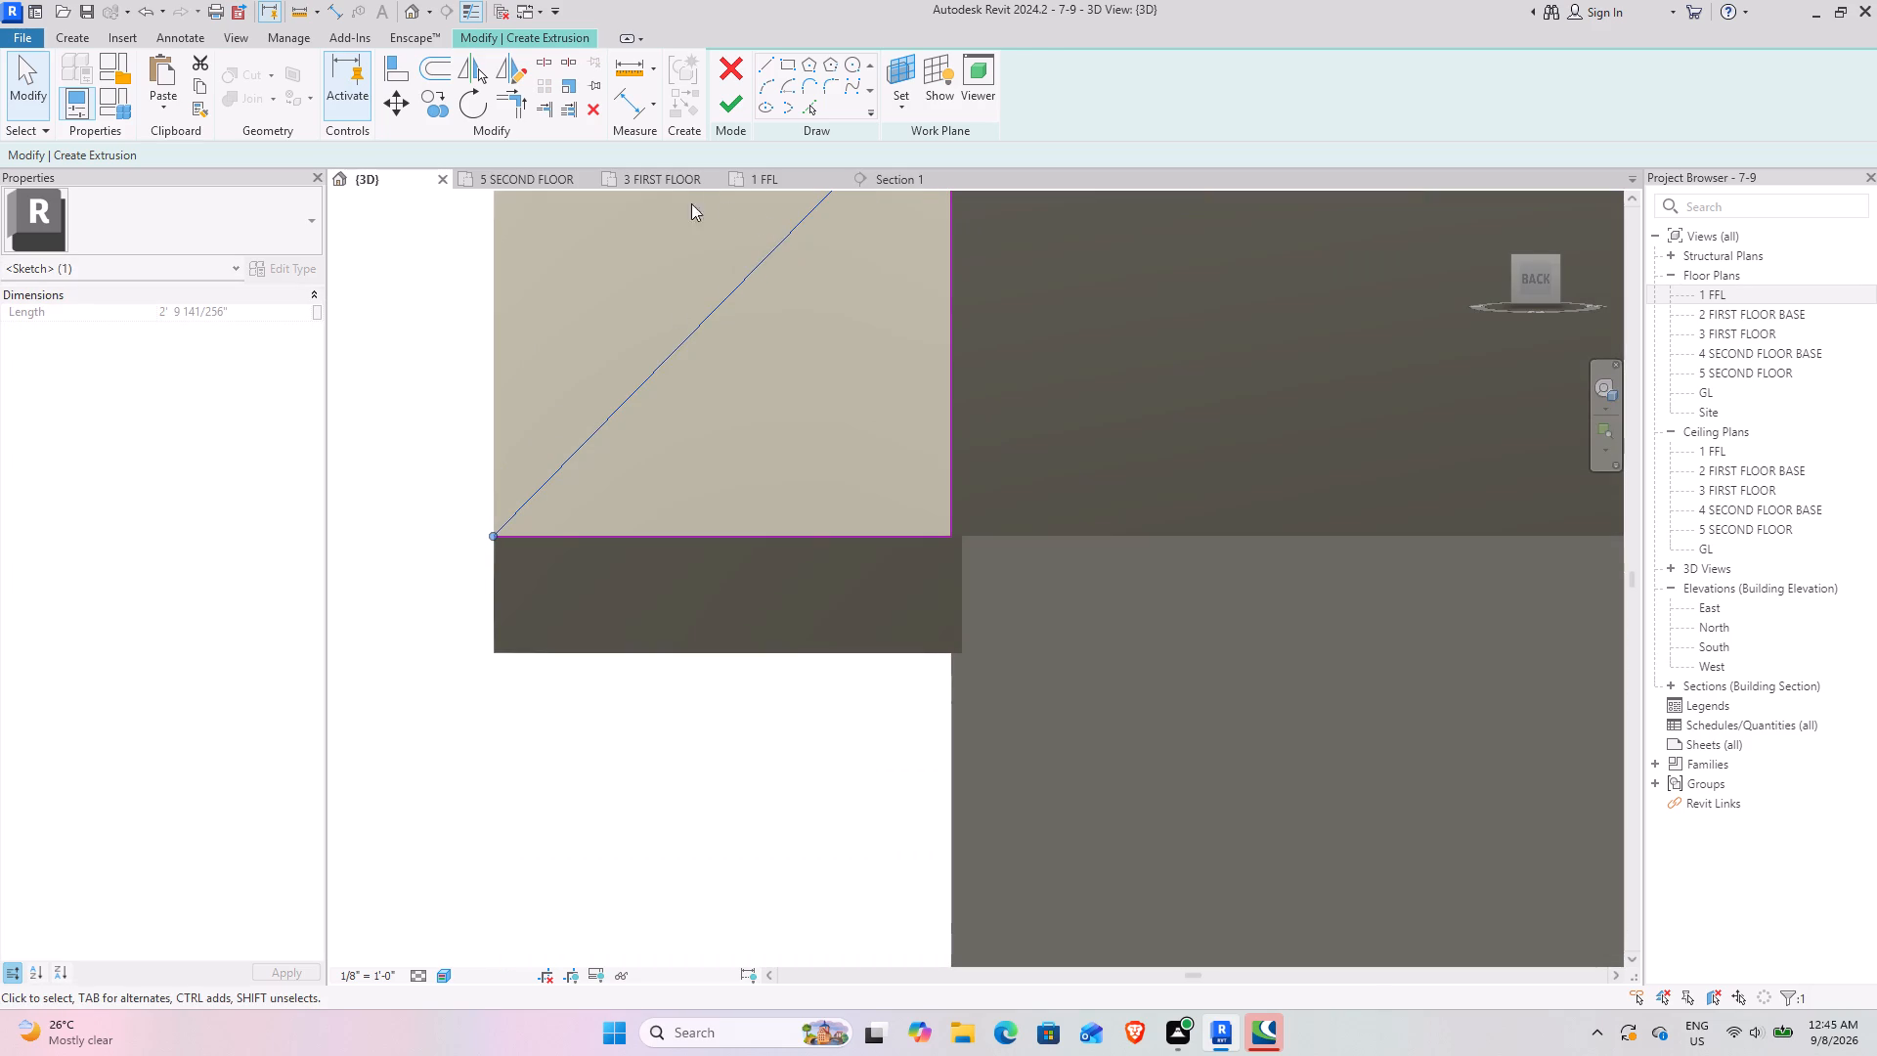
left_click(714, 99)
Examine the new upper and lower triangular extrusions against the fins from the back and side of the house.
scroll(769, 374, "down", 7)
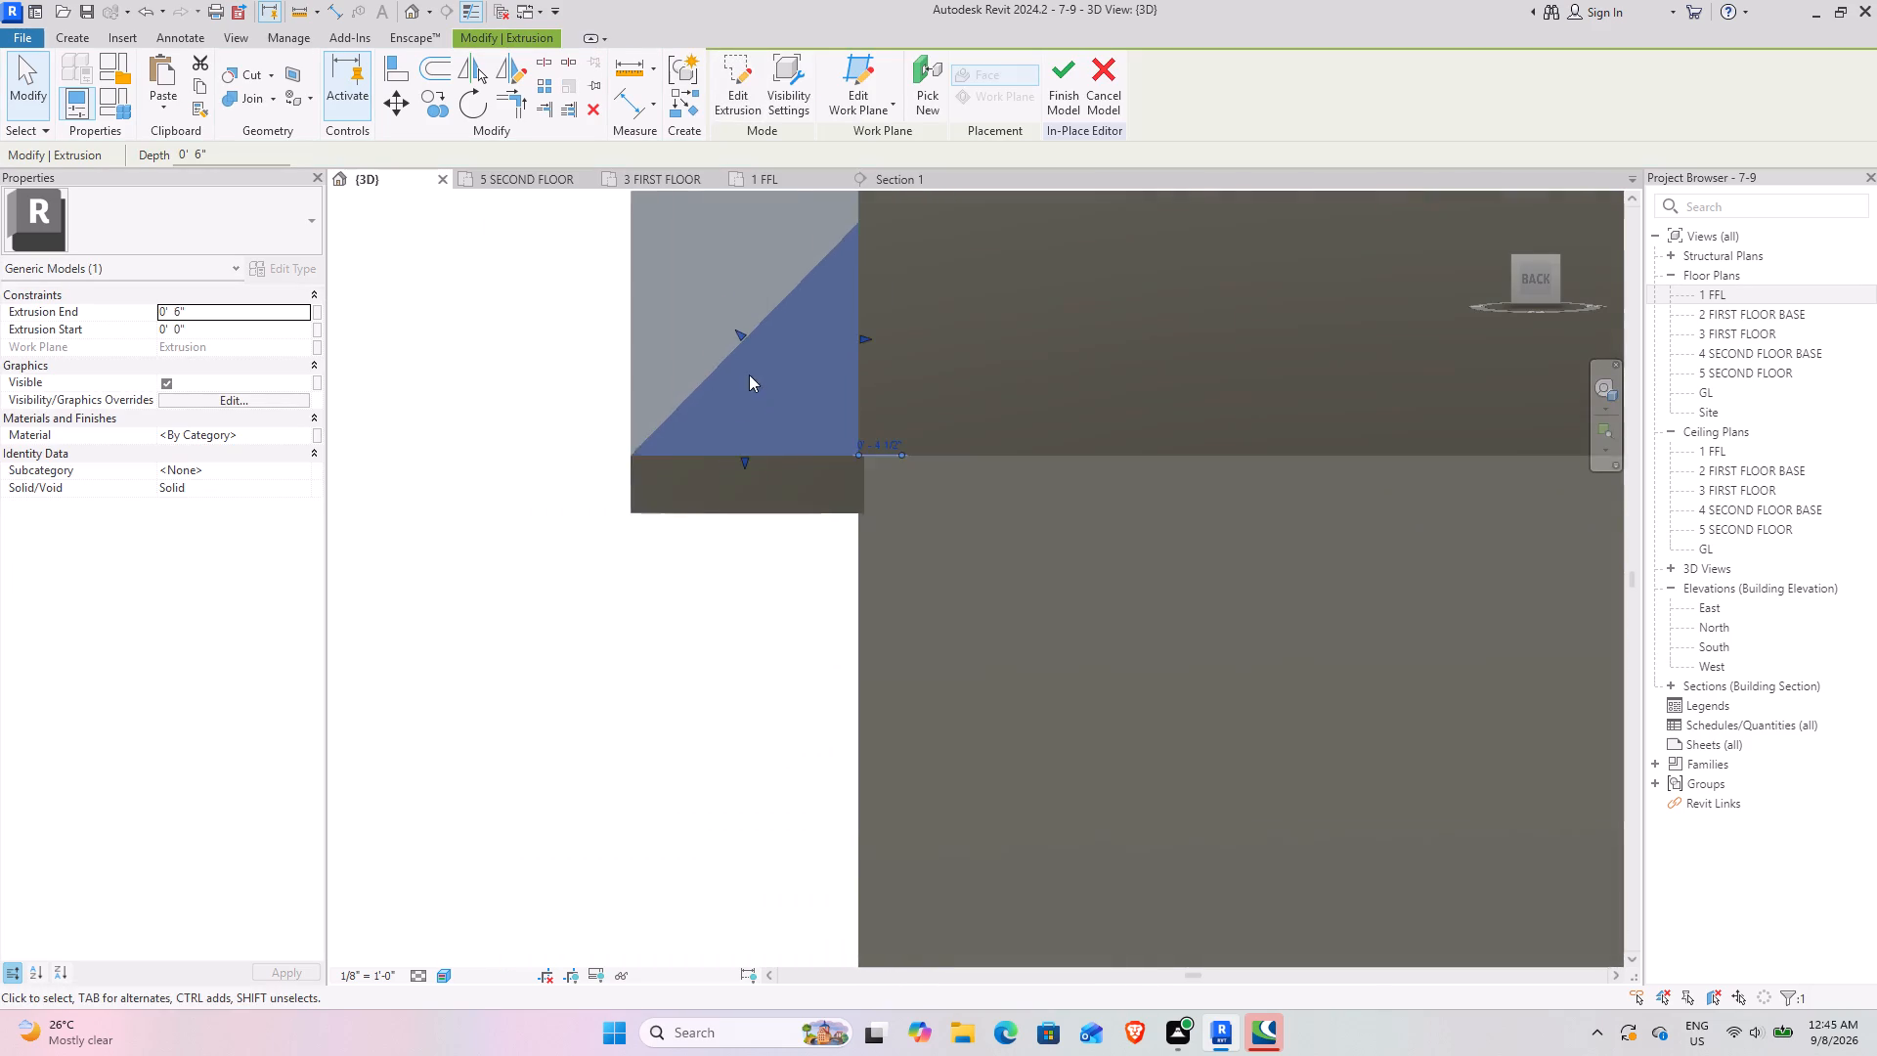
scroll(749, 374, "down", 2)
left_click(375, 180)
scroll(588, 427, "down", 8)
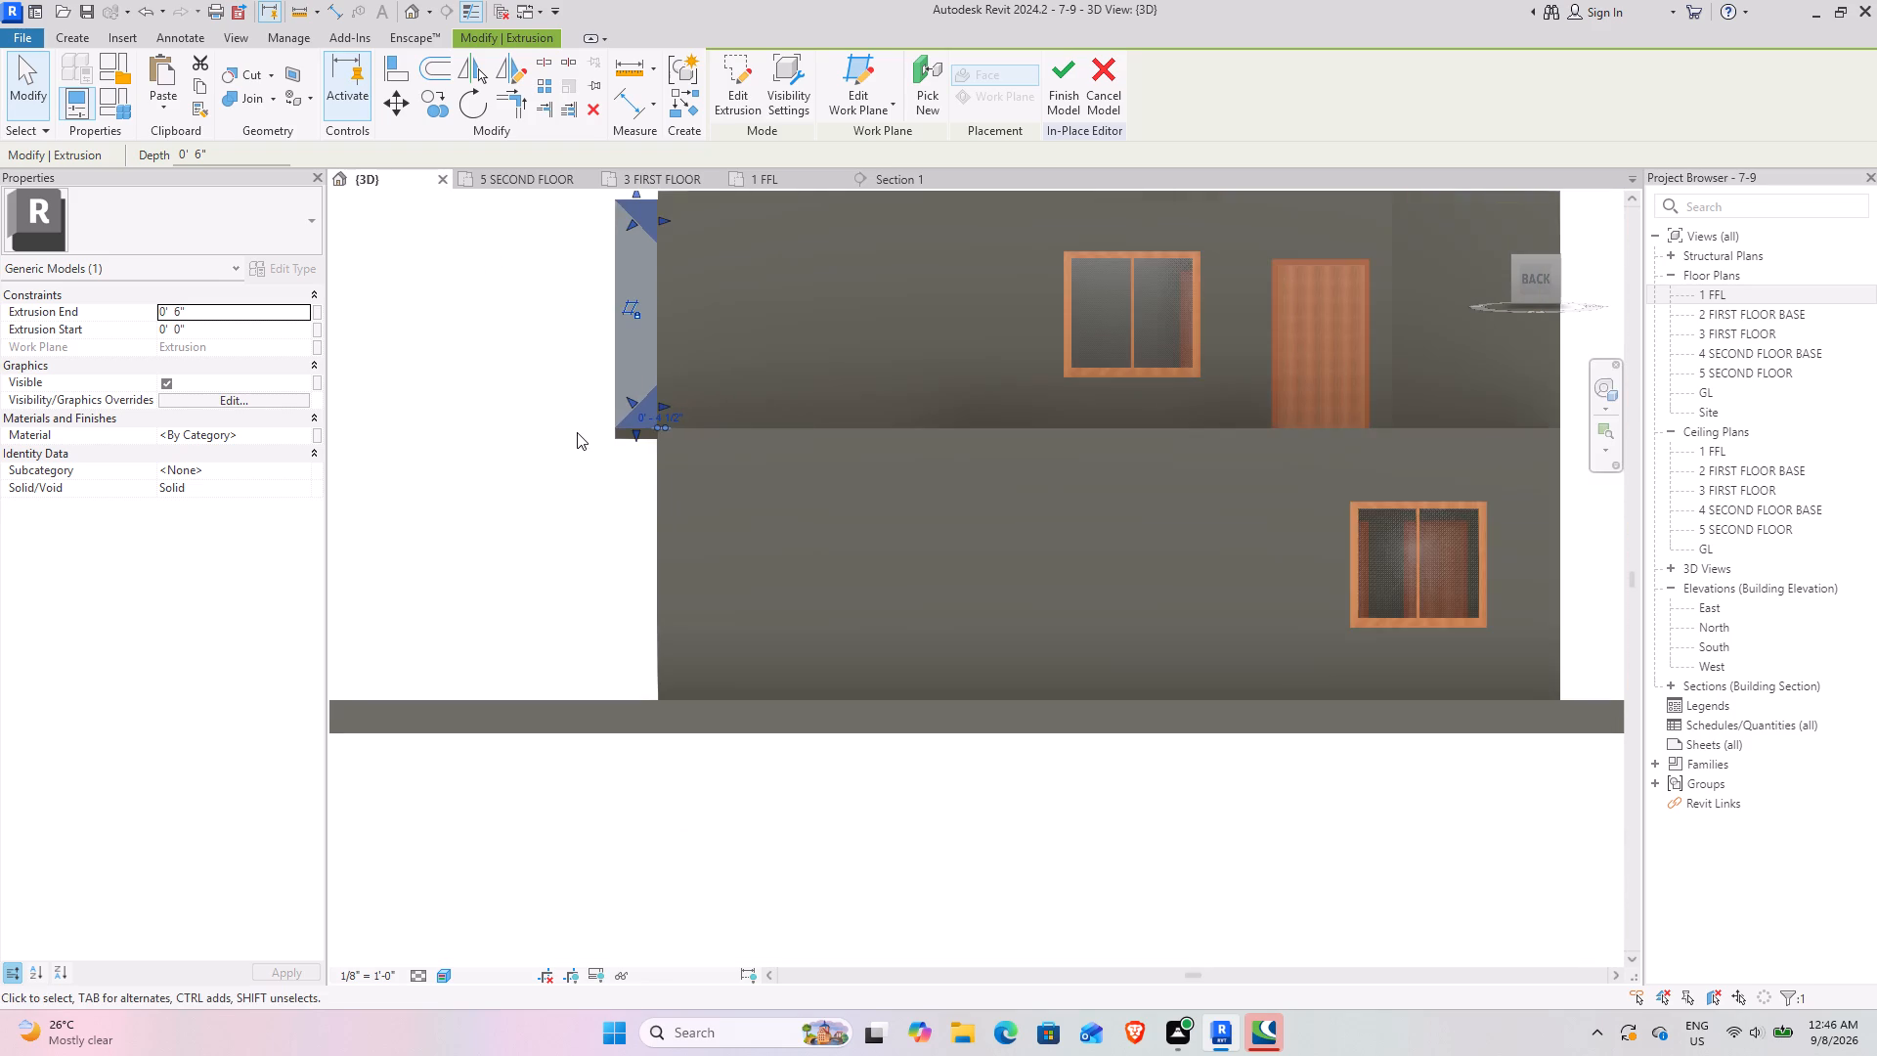
middle_click_drag(615, 477, 1070, 494, "shift")
middle_click_drag(780, 485, 712, 506, "shift")
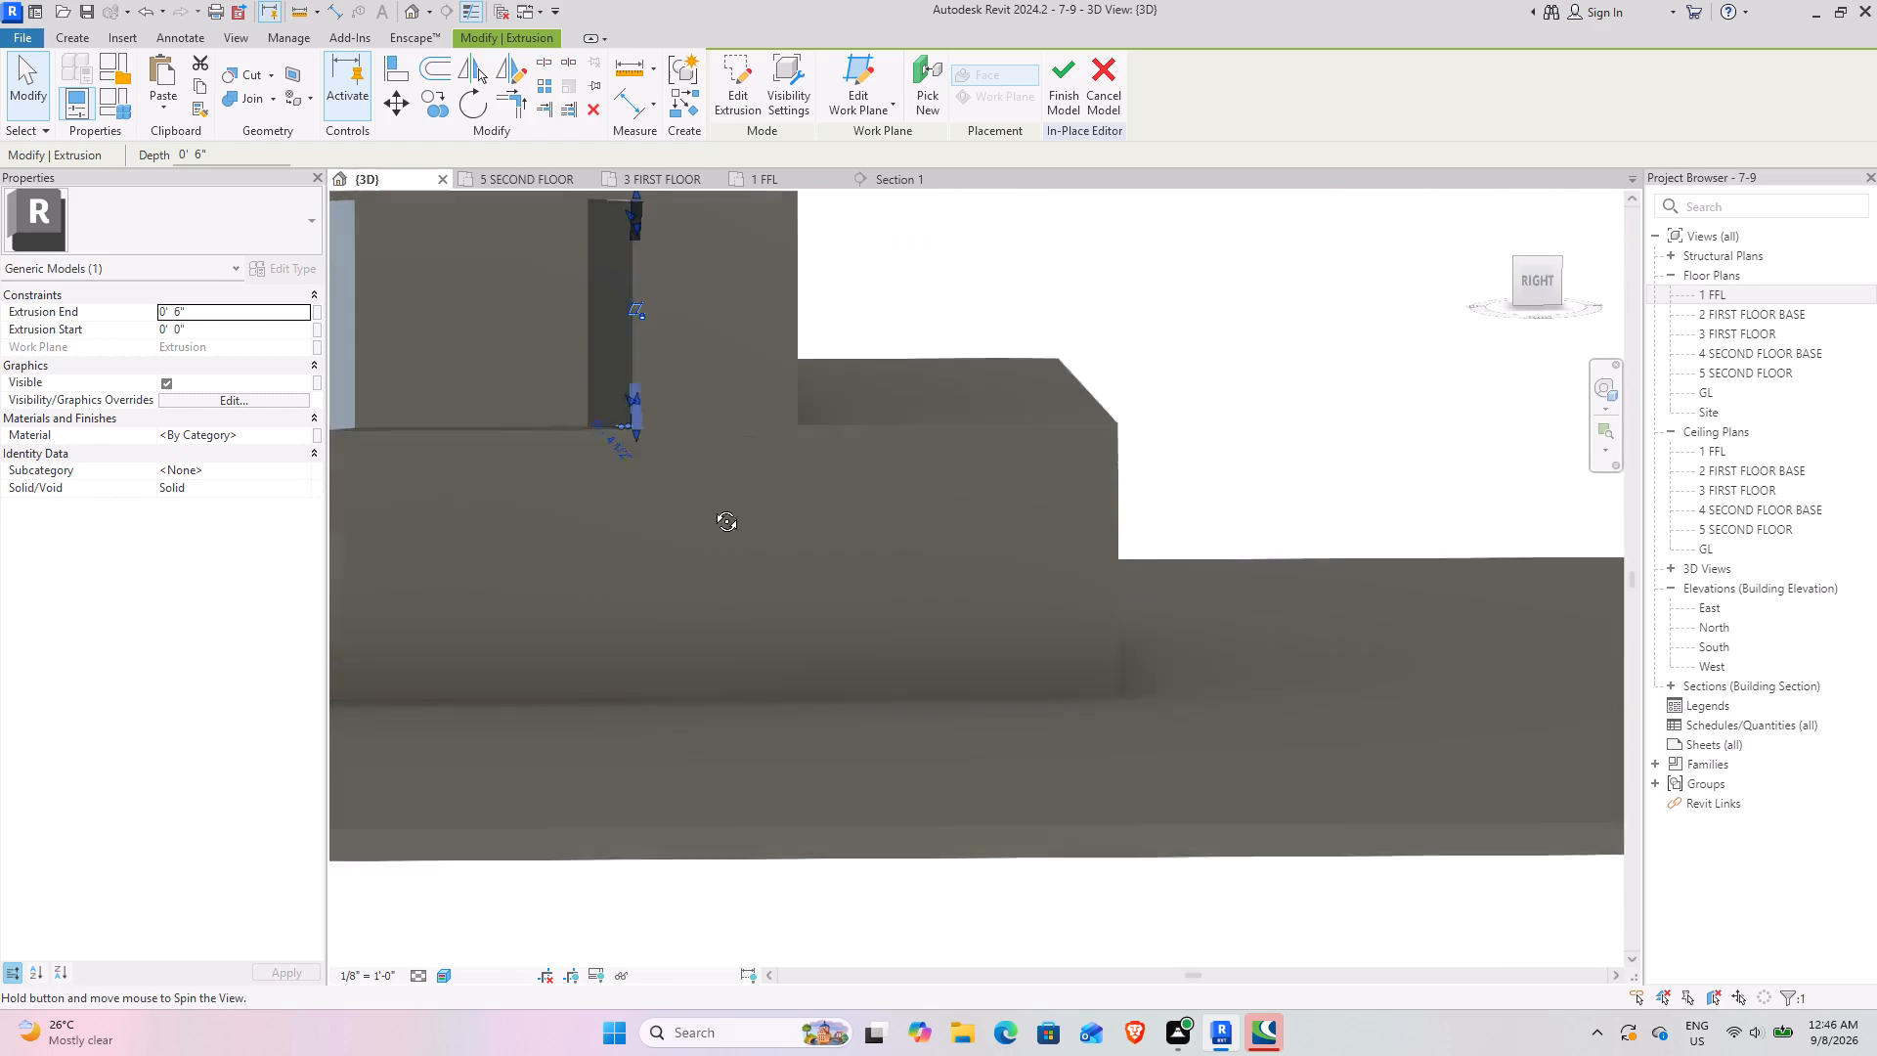
middle_click_drag(712, 506, 679, 538, "shift")
middle_click_drag(677, 538, 995, 633)
middle_click_drag(940, 653, 1094, 563)
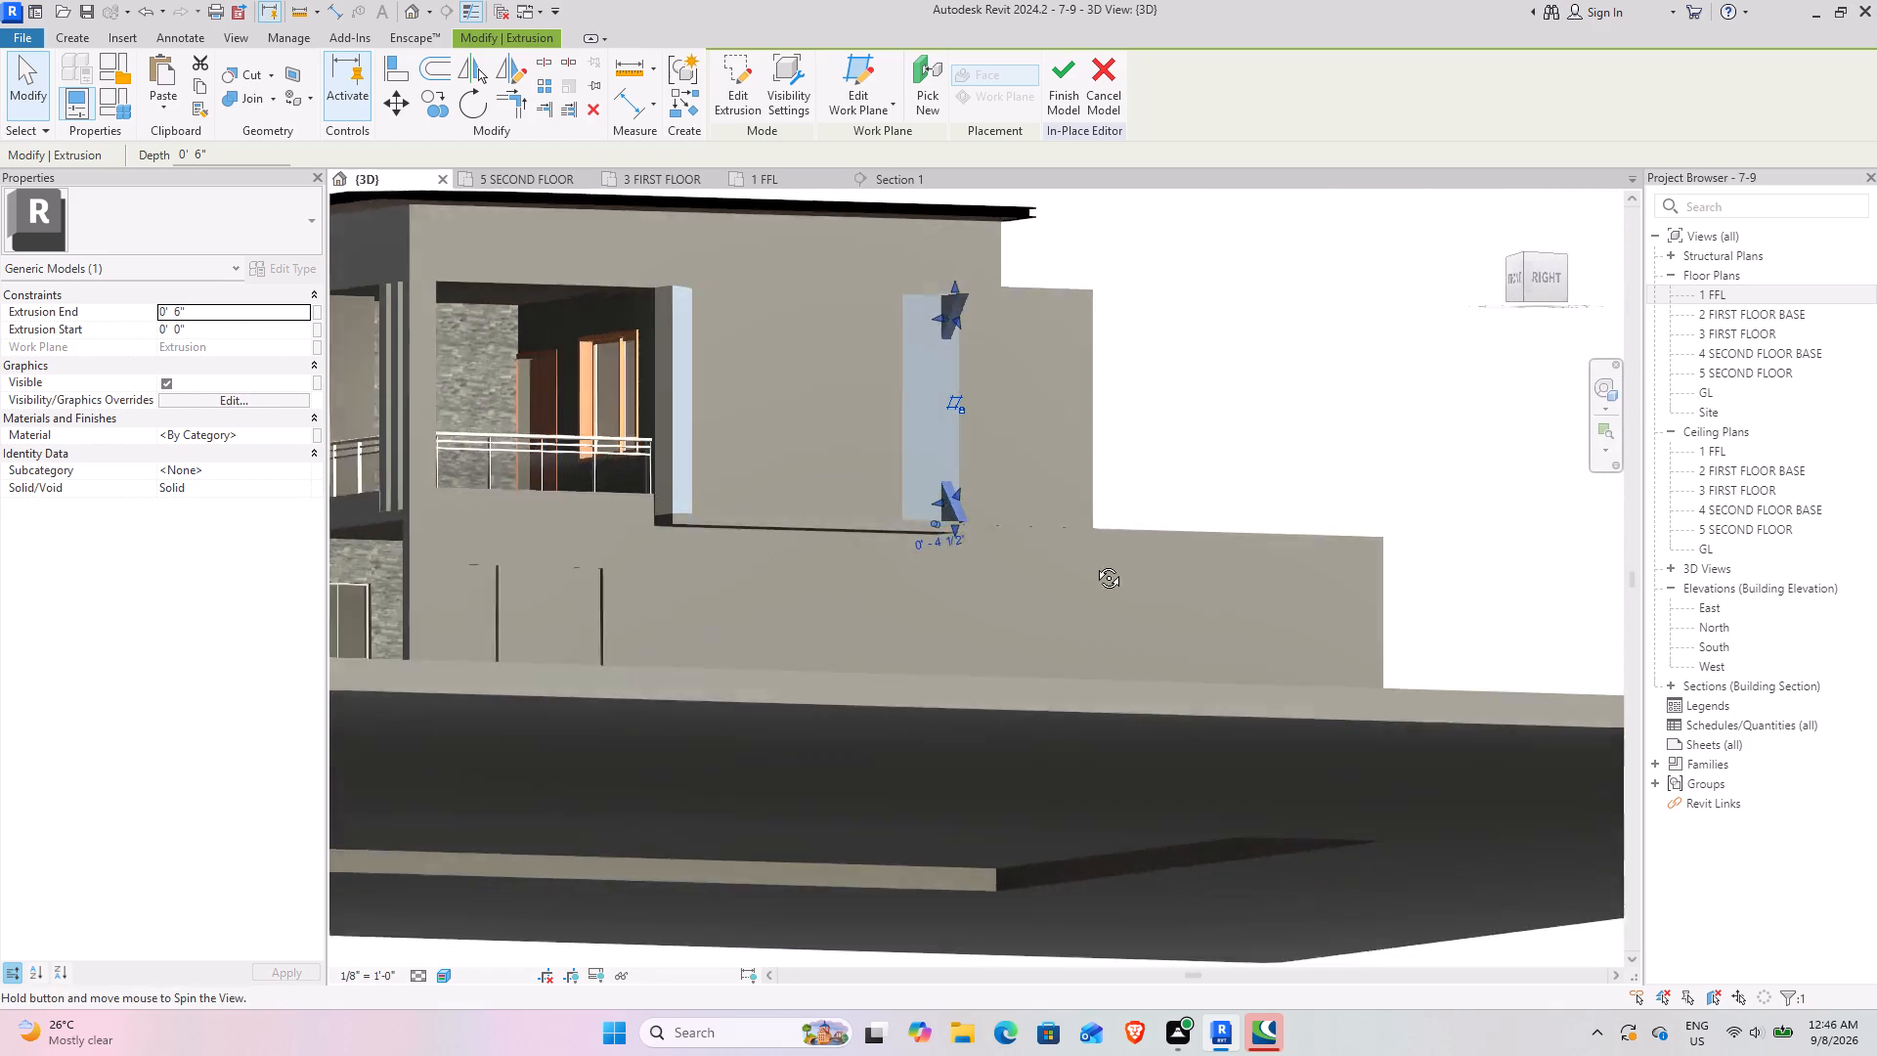
middle_click_drag(1094, 563, 1130, 571)
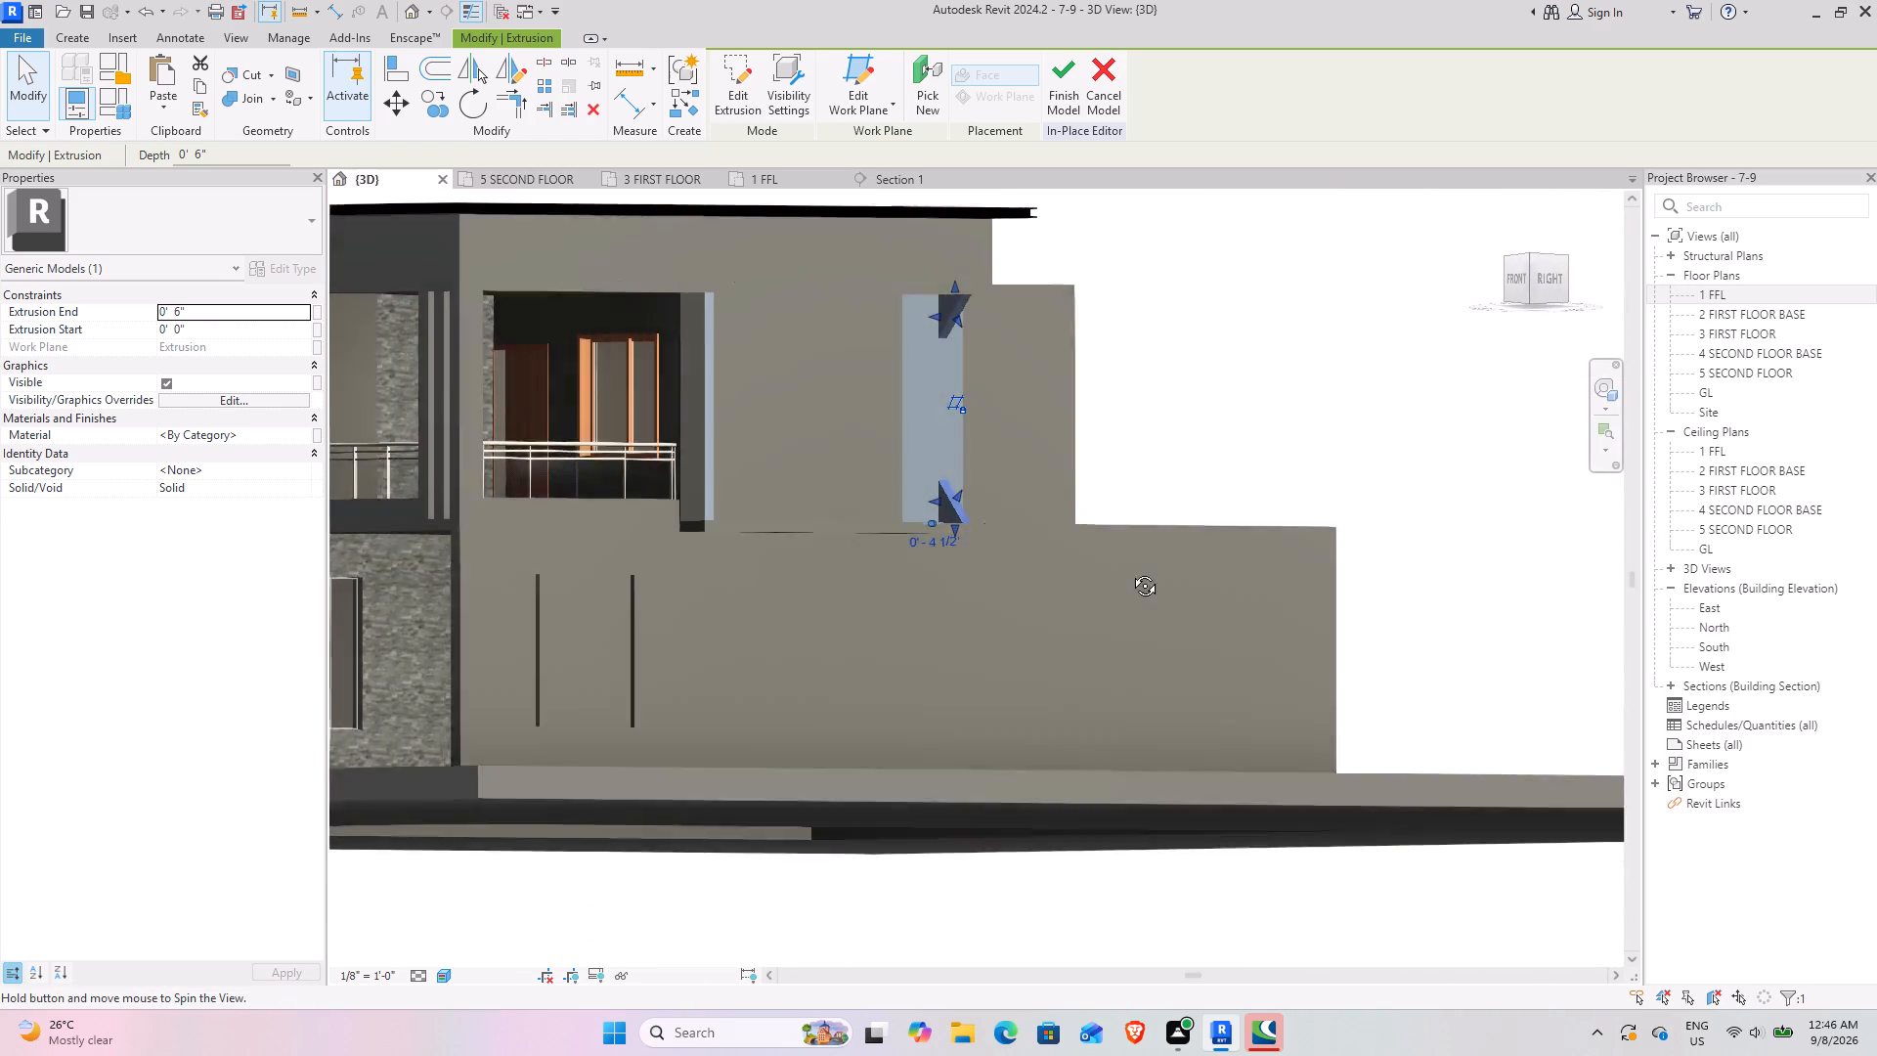
middle_click_drag(1130, 571, 946, 639)
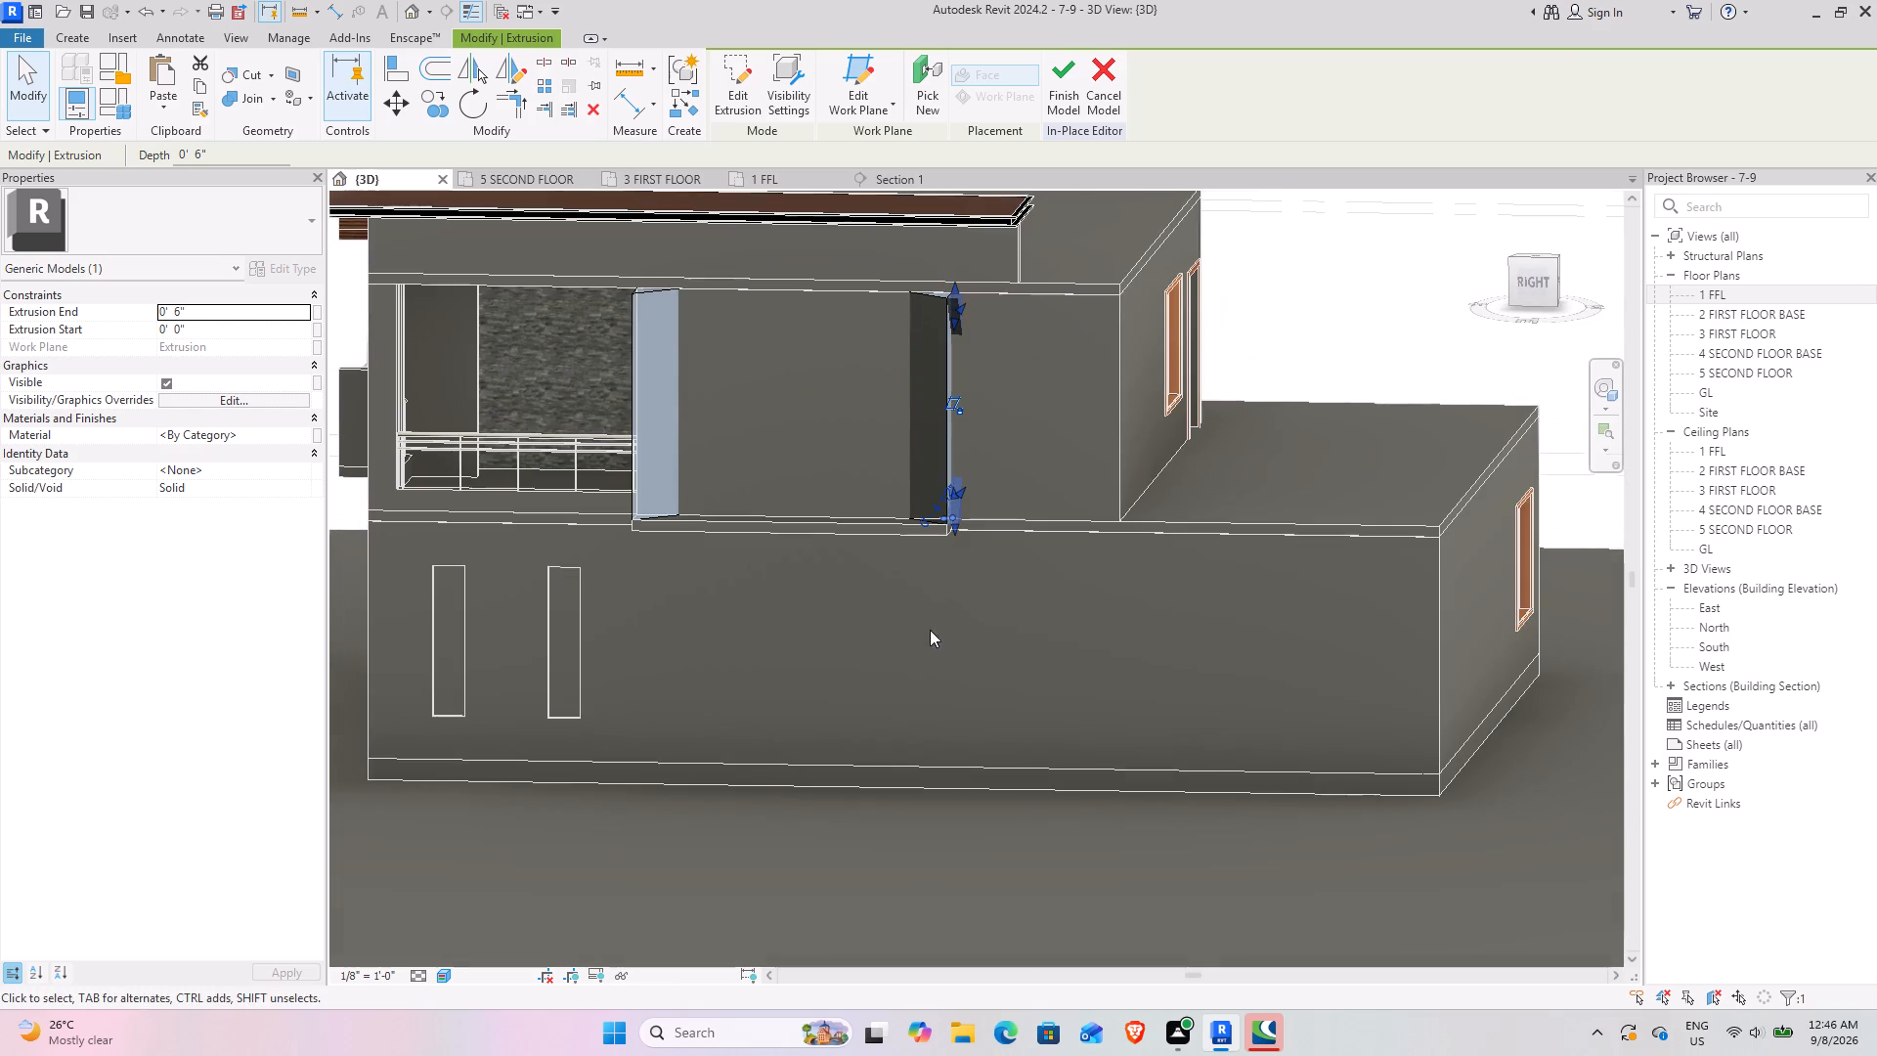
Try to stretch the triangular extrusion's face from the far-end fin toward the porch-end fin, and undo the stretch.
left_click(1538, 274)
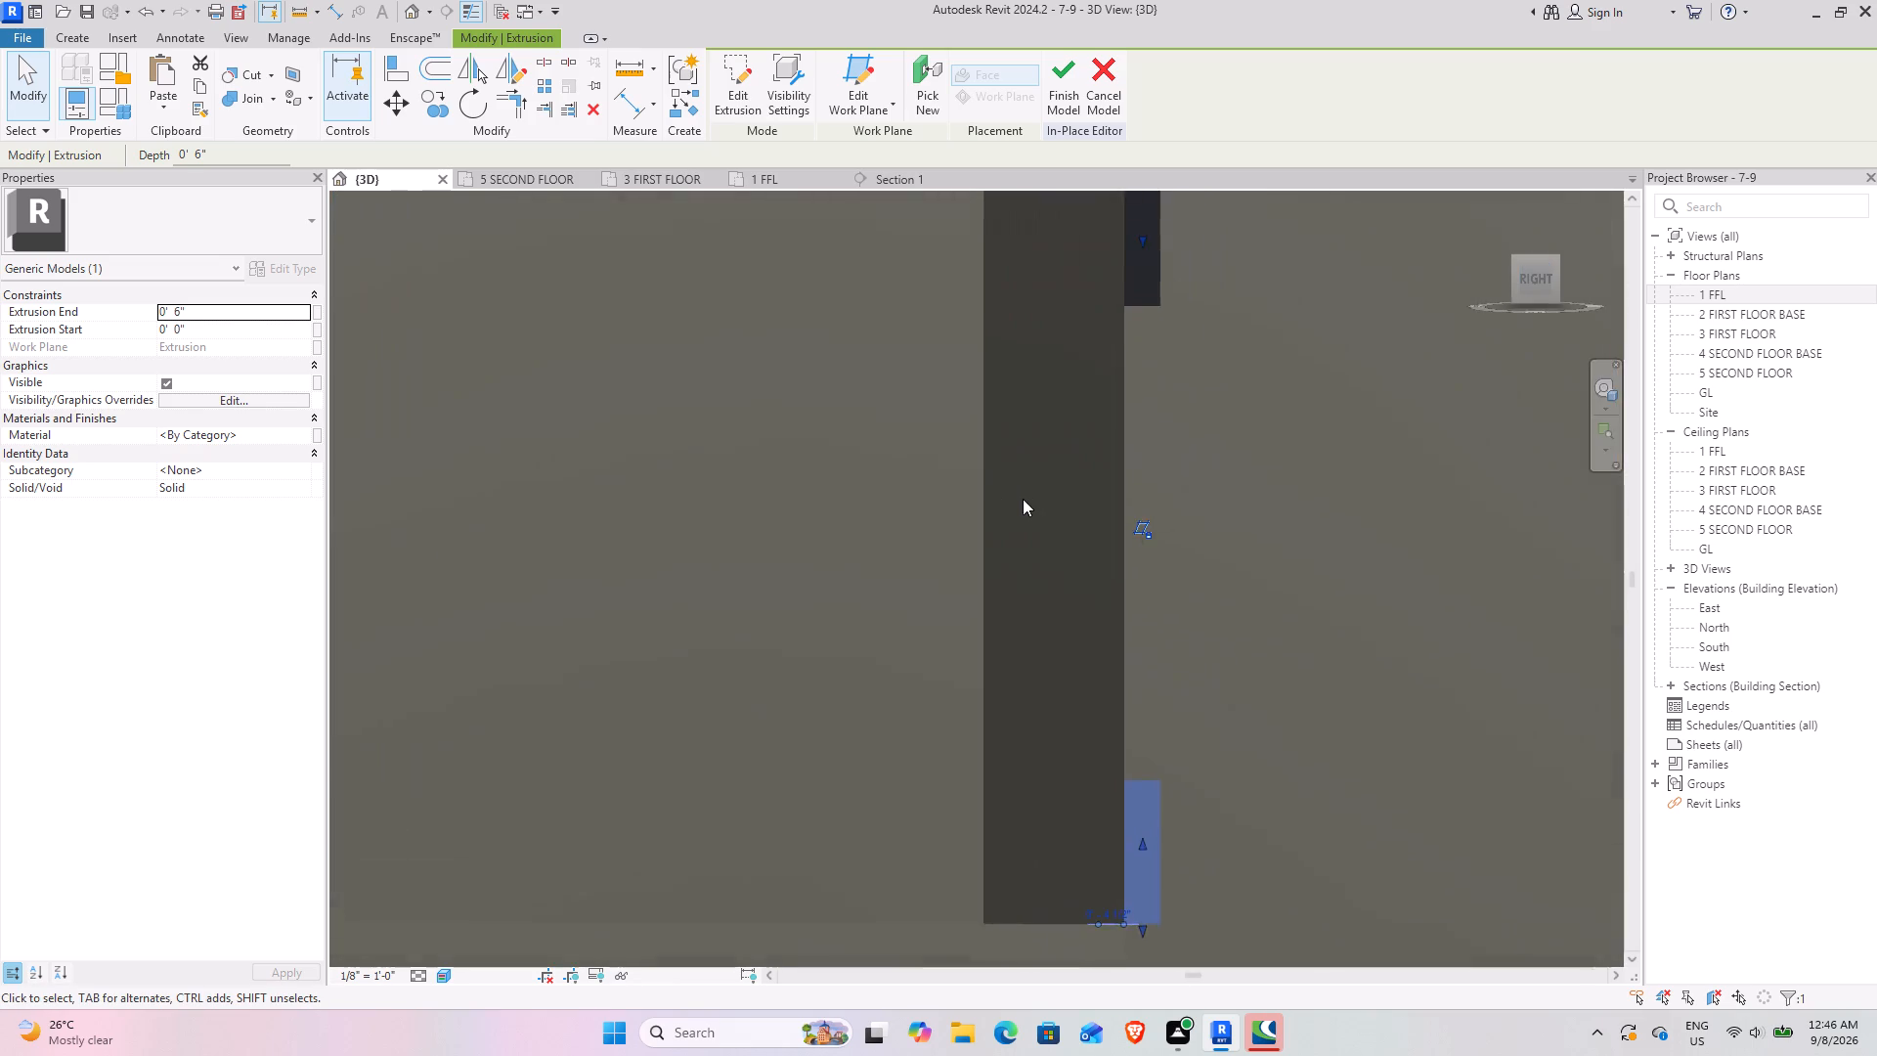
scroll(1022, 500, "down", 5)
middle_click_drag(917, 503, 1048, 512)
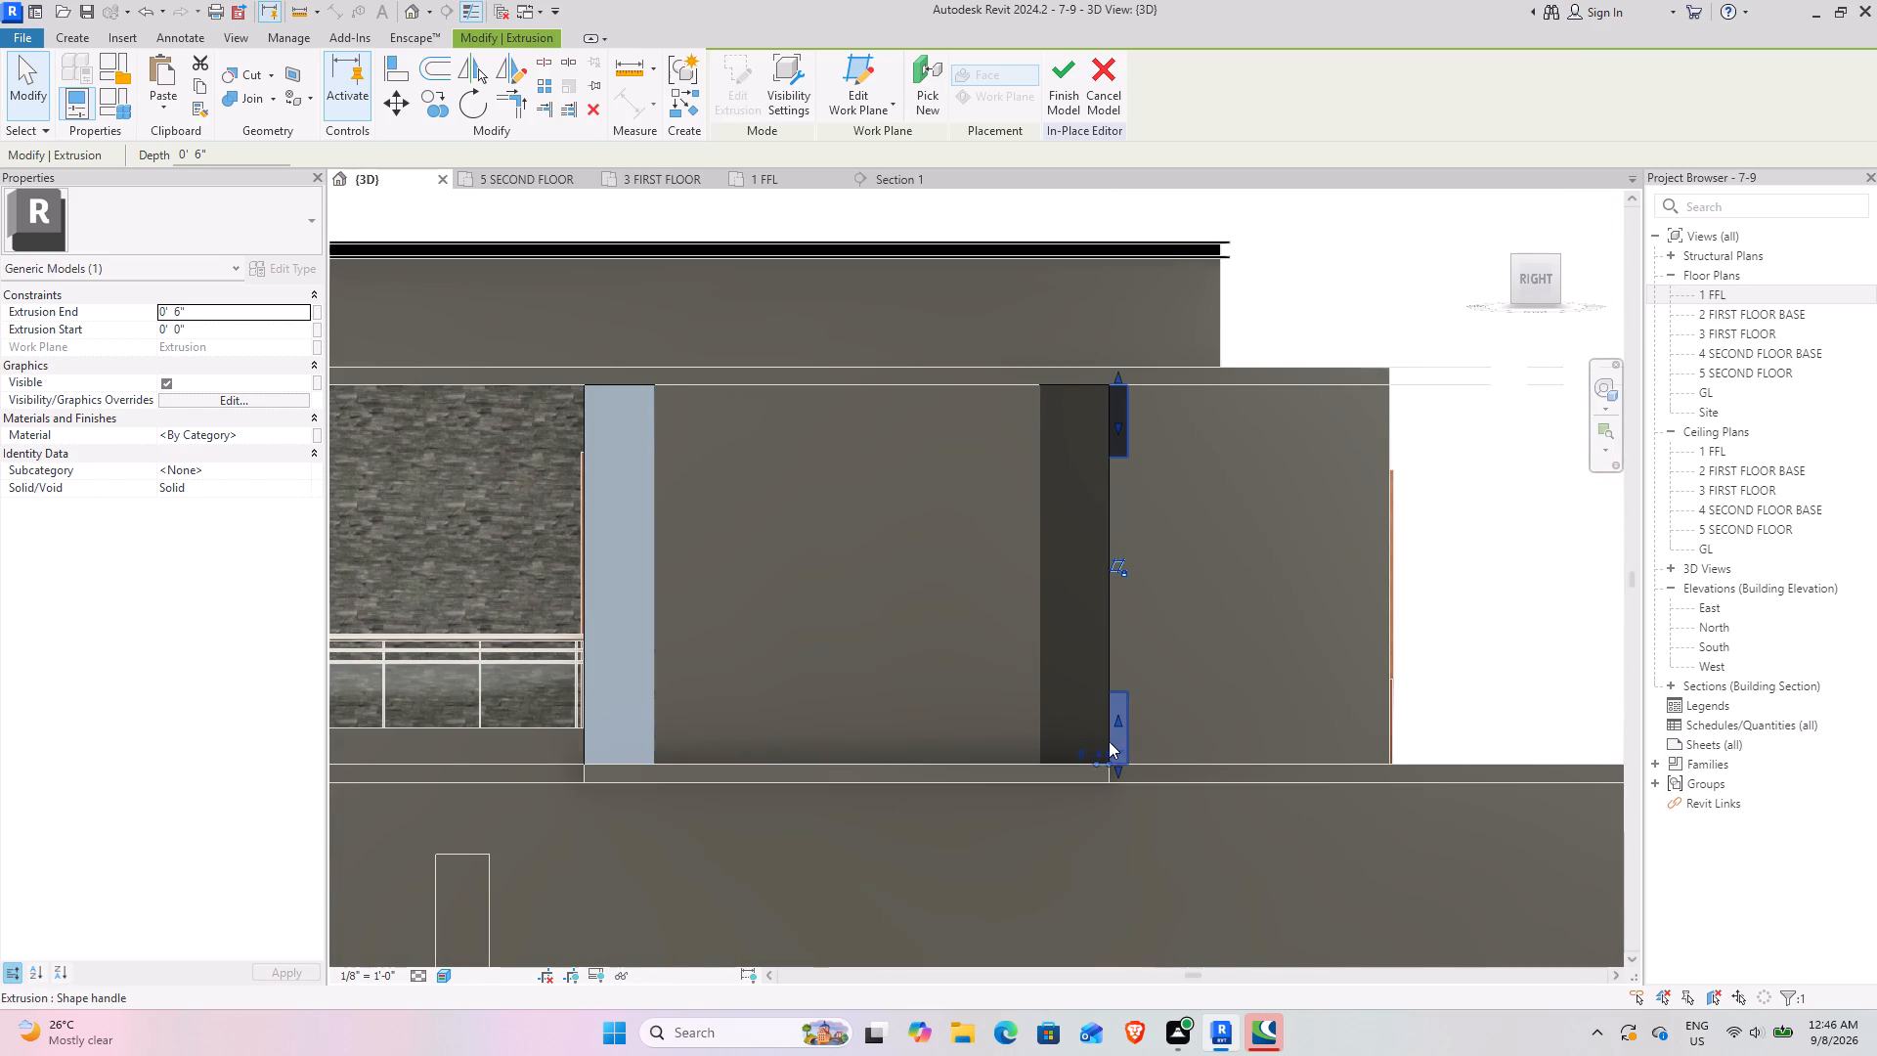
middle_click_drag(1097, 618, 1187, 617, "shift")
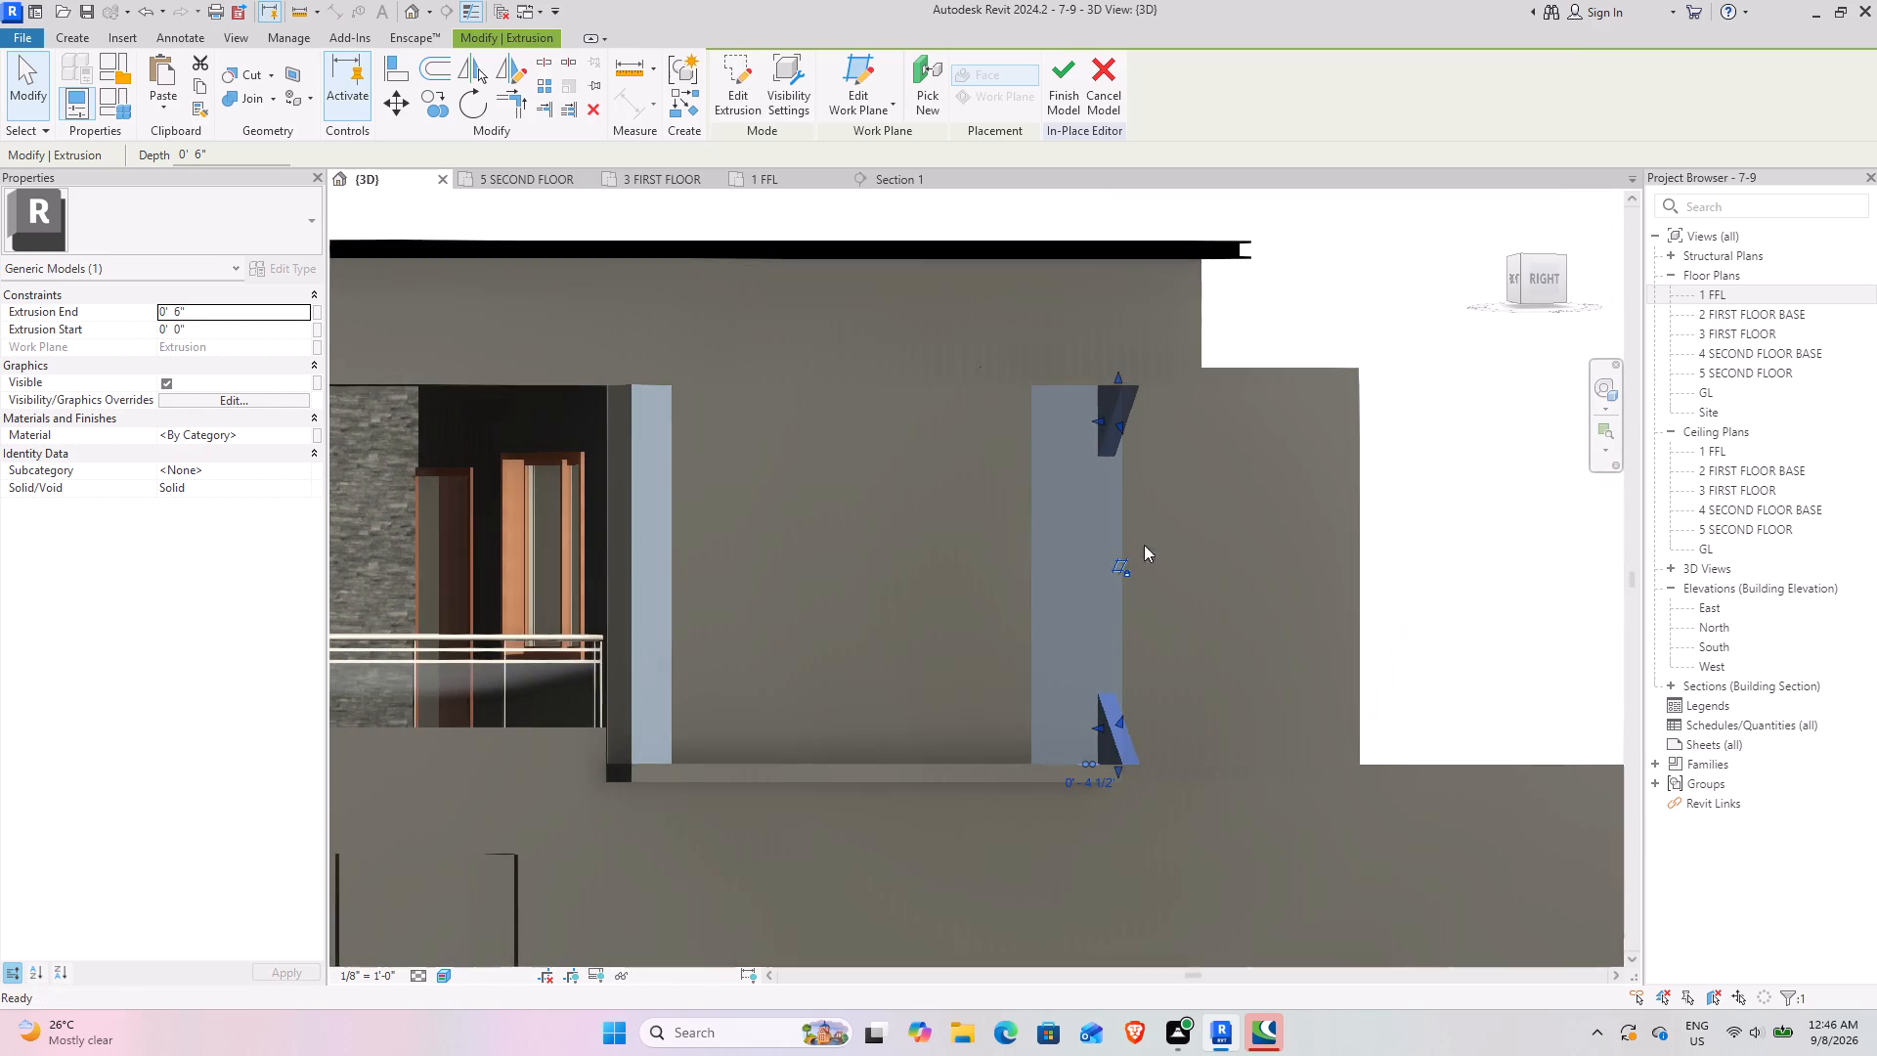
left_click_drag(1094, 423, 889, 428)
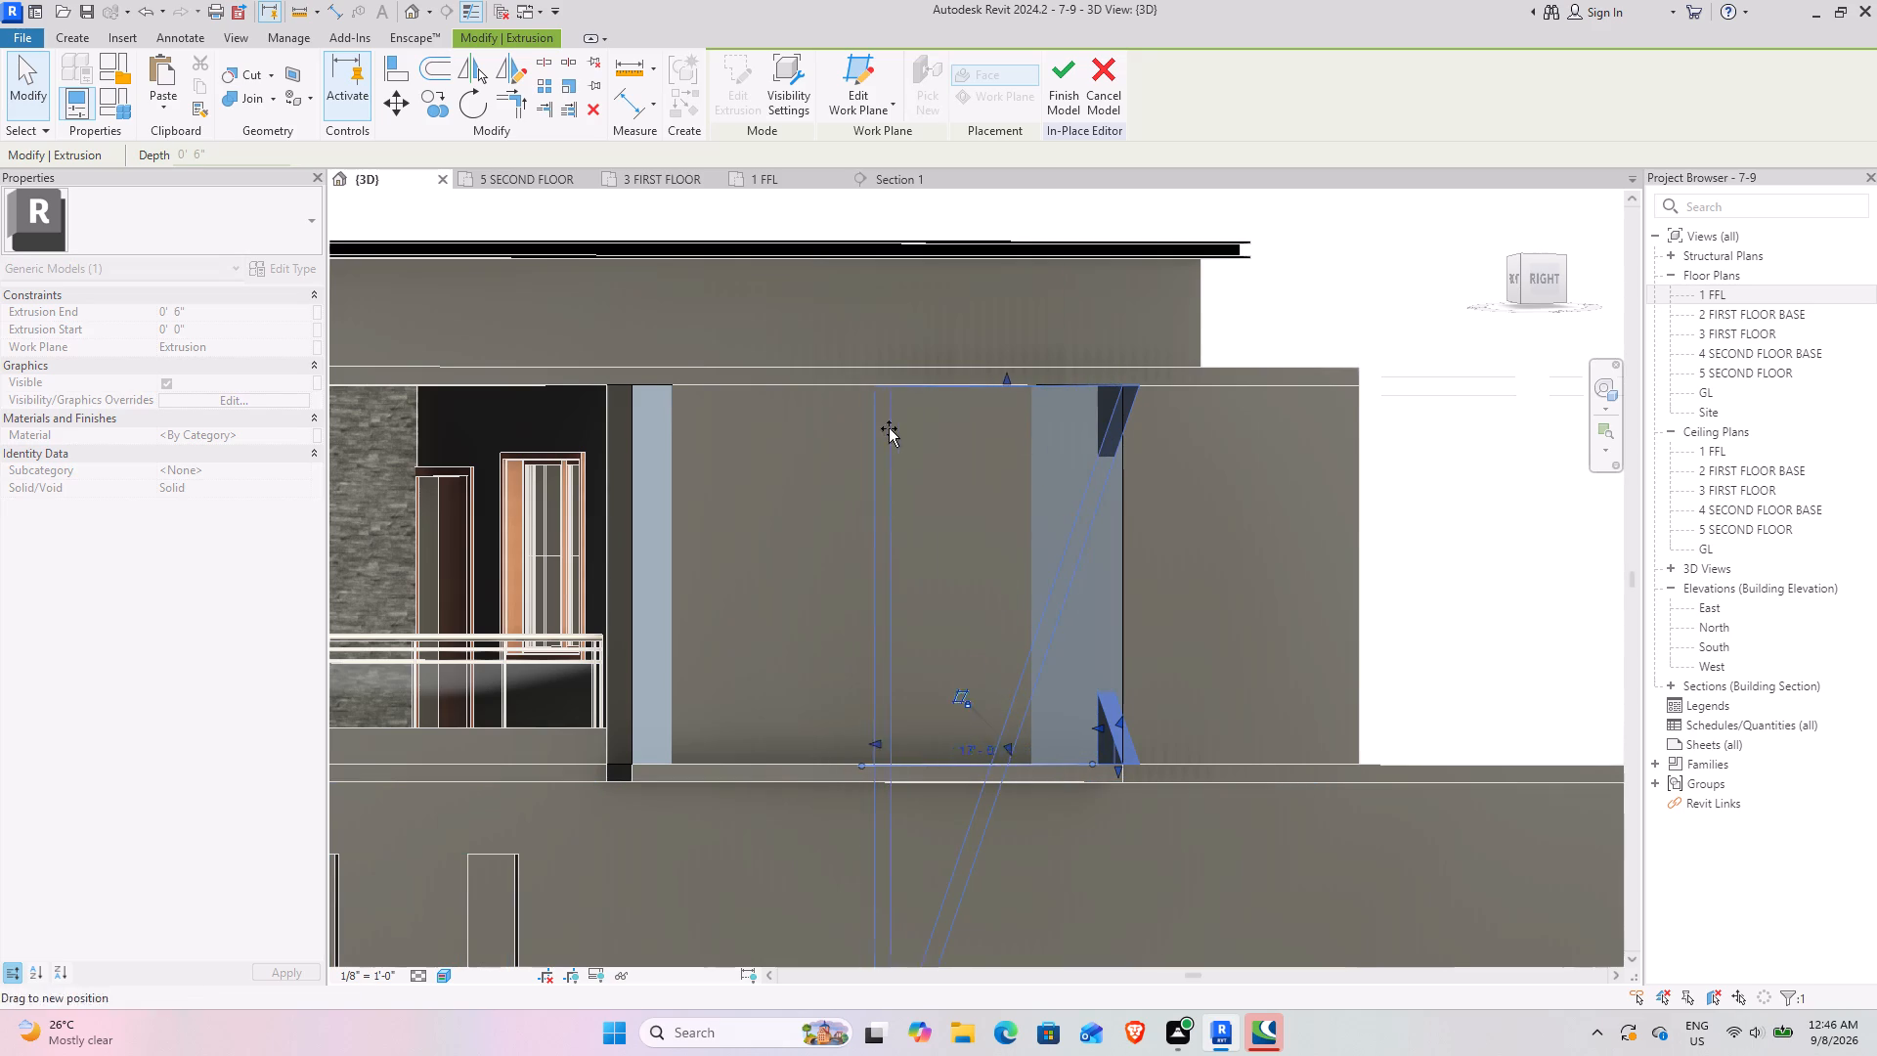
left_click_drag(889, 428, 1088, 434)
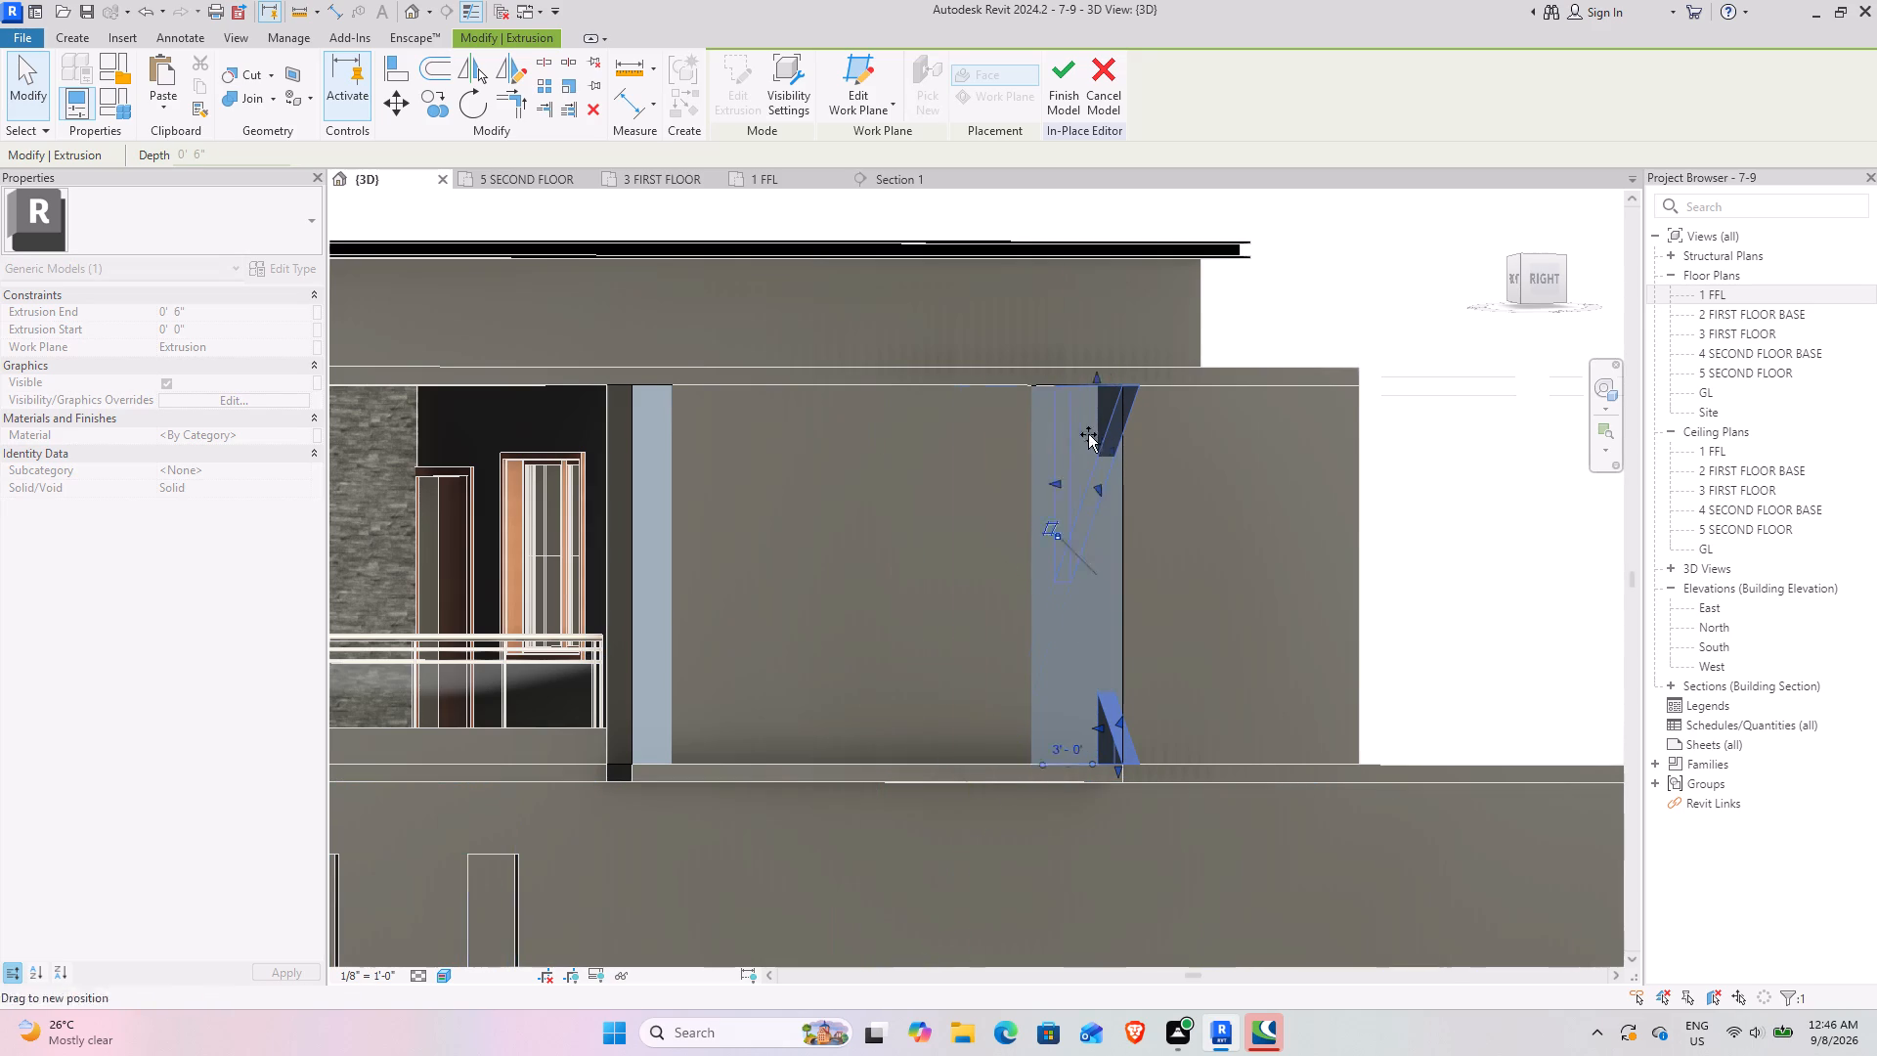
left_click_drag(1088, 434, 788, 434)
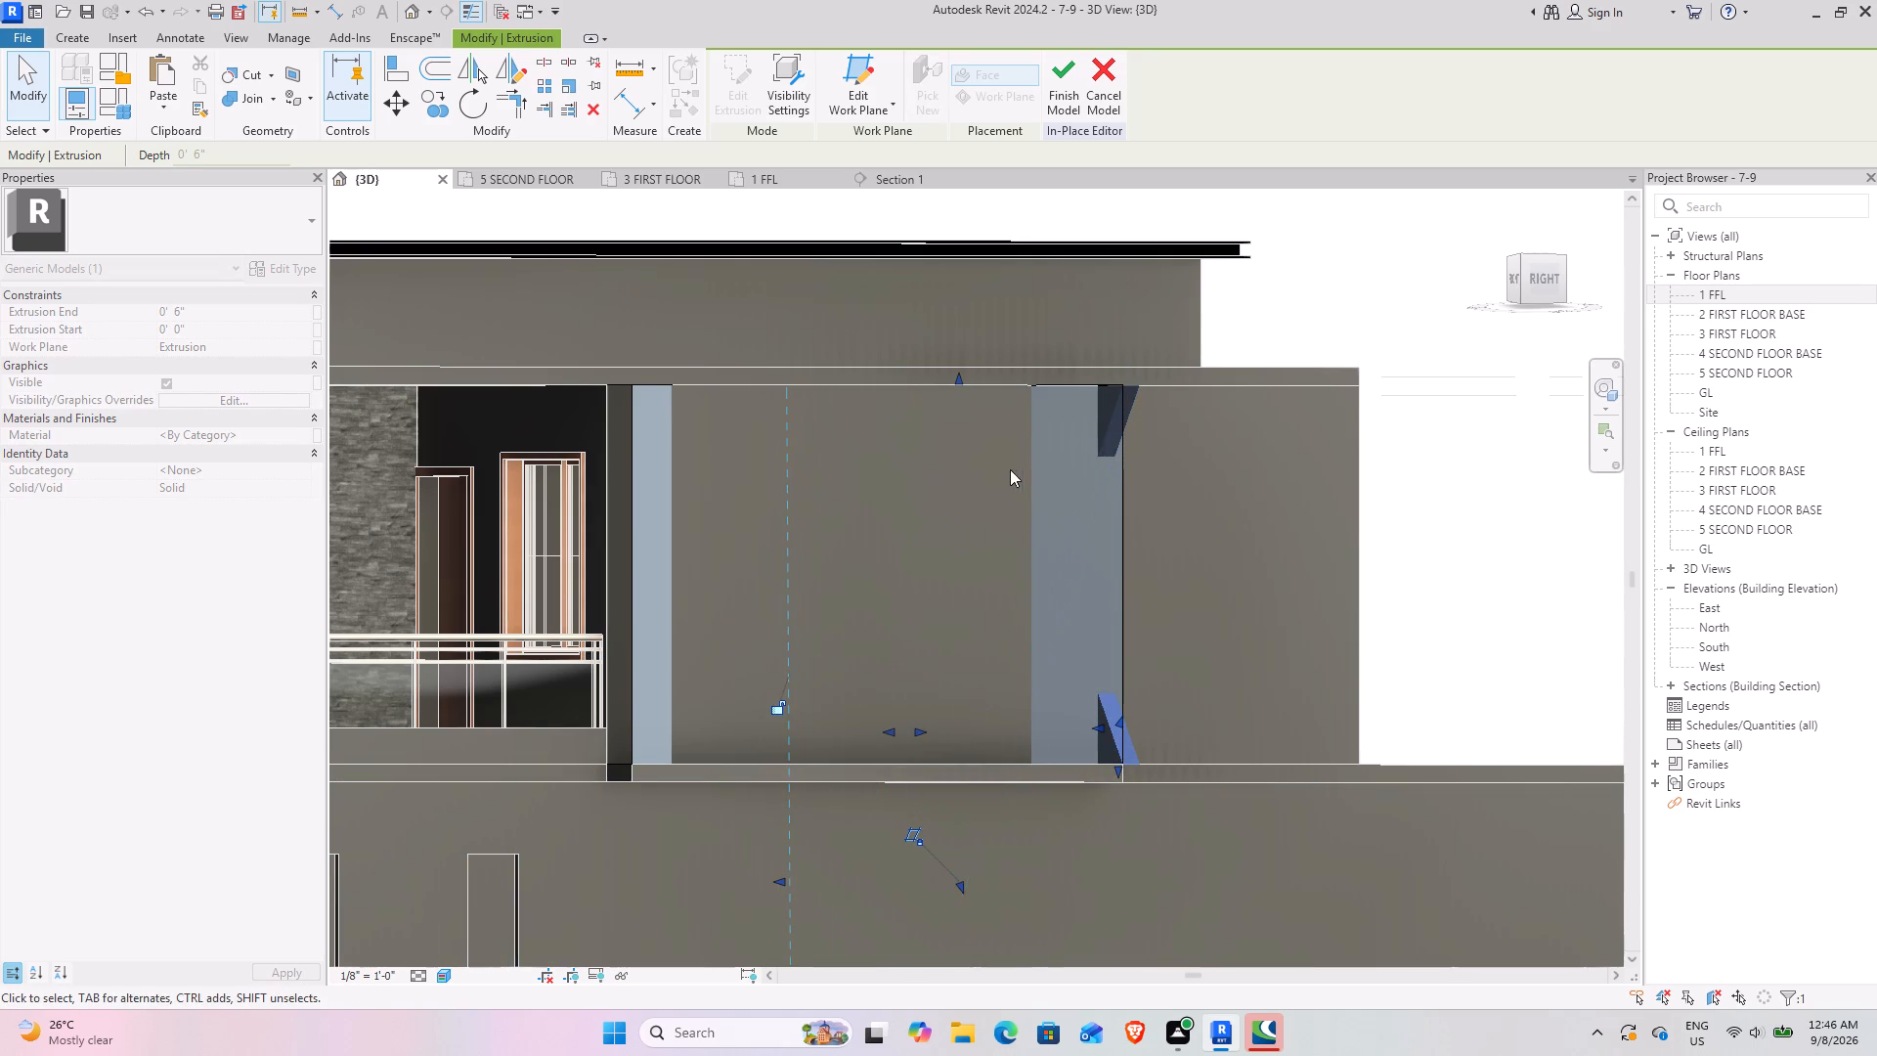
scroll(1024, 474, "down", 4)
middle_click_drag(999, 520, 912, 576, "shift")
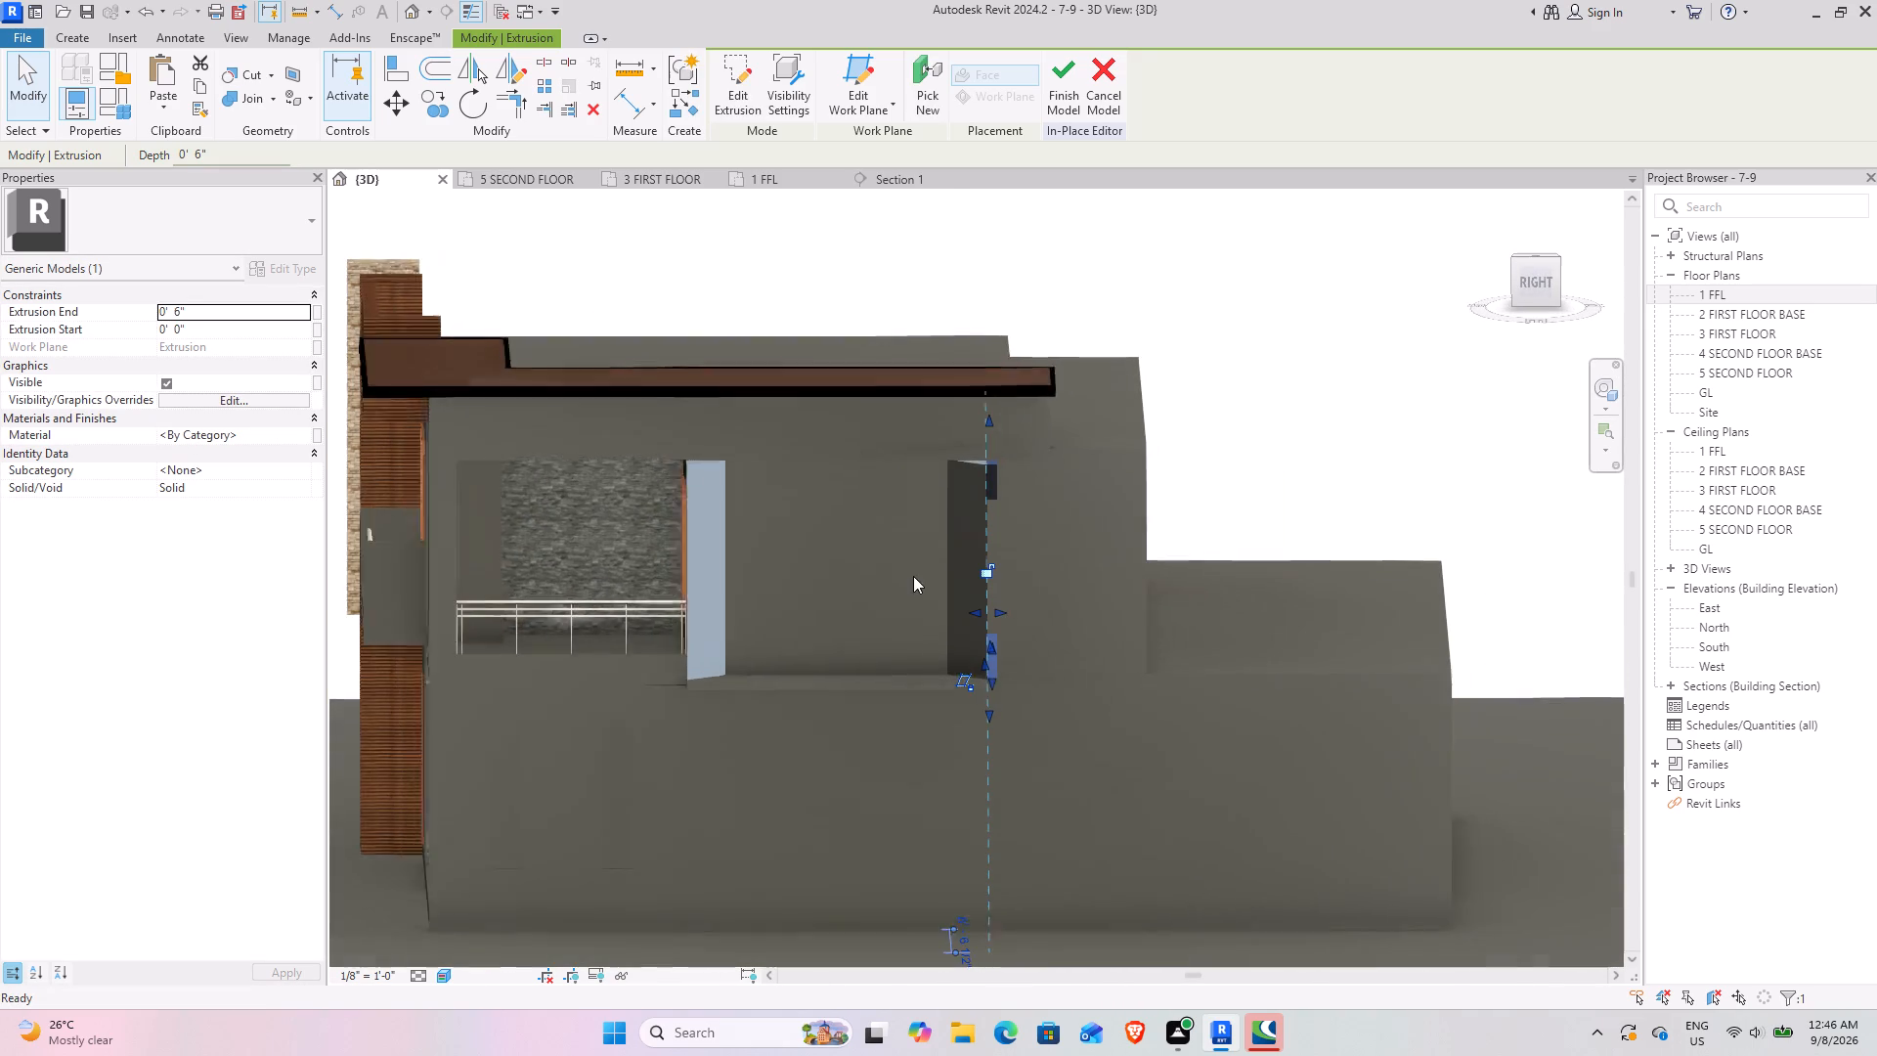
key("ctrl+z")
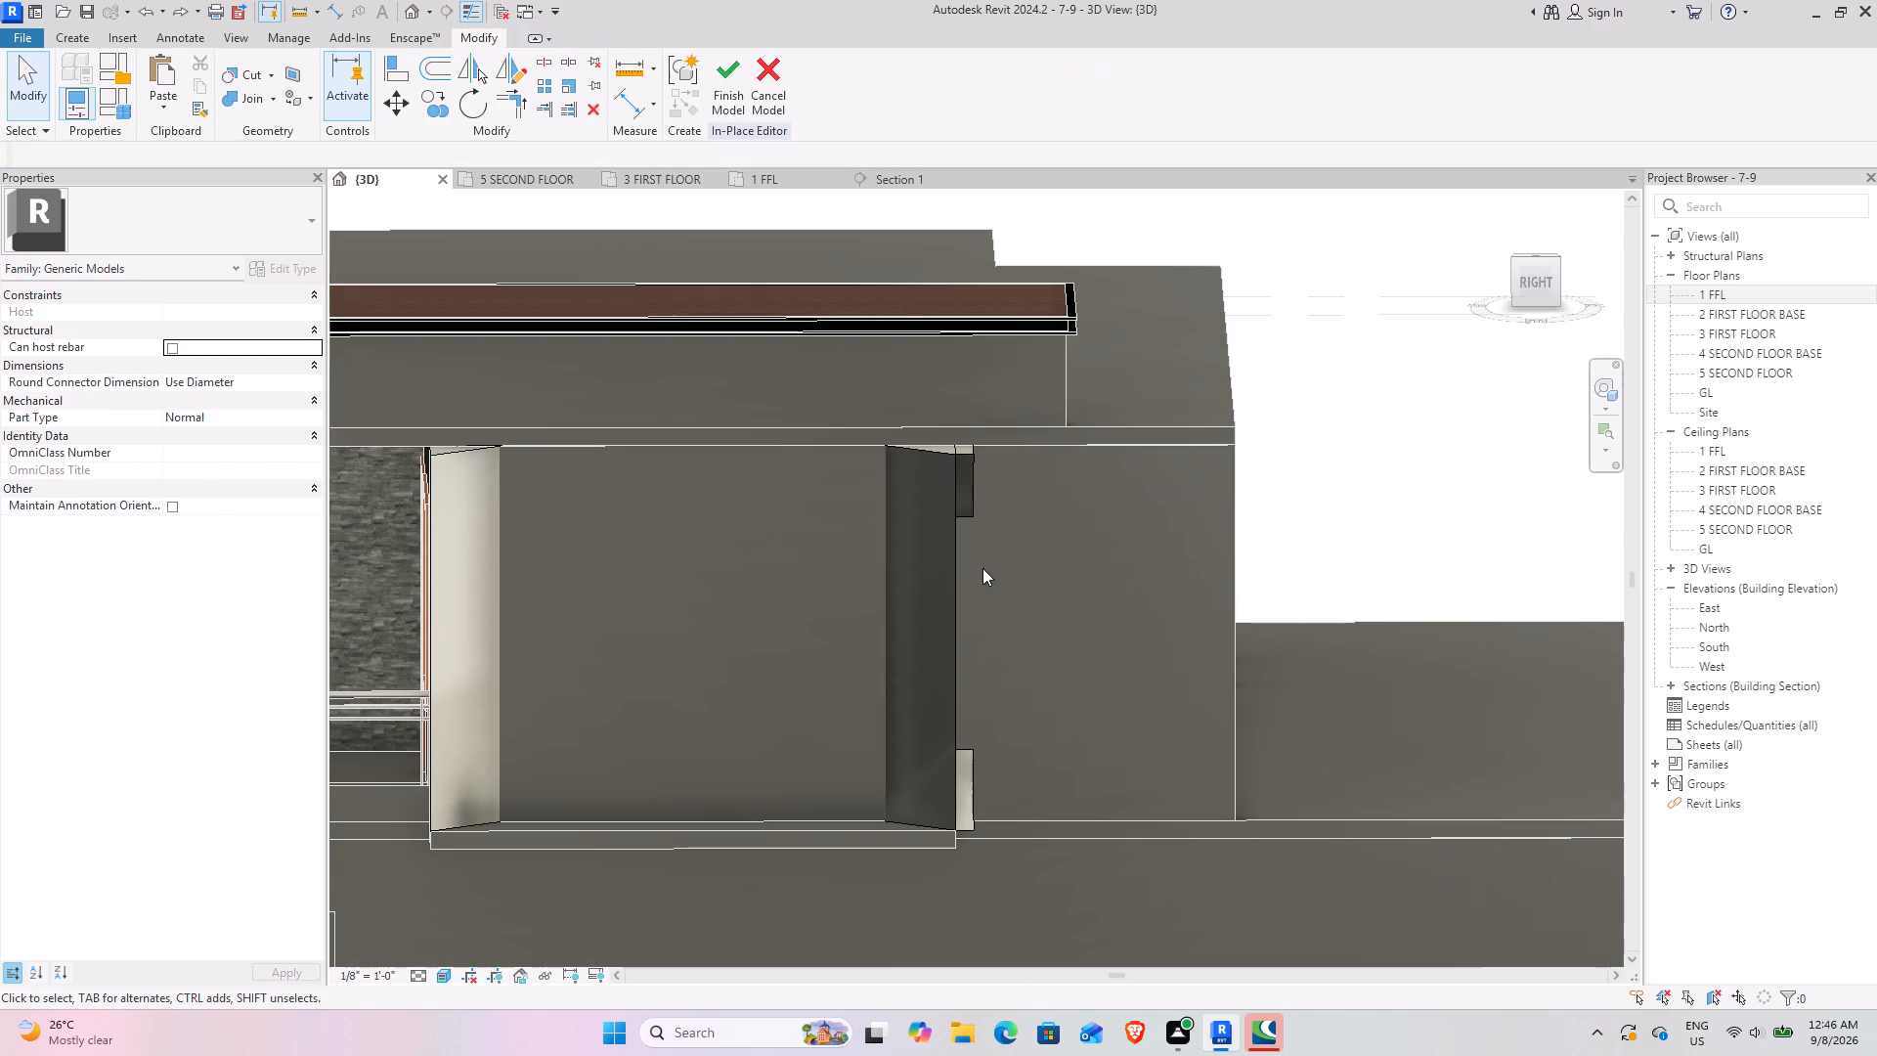
Stretch the triangular extrusion's start face across the slab to the porch-end fin's outer face, with an extrusion start of -14' 6 37/64".
left_click(960, 455)
scroll(1030, 562, "down", 4)
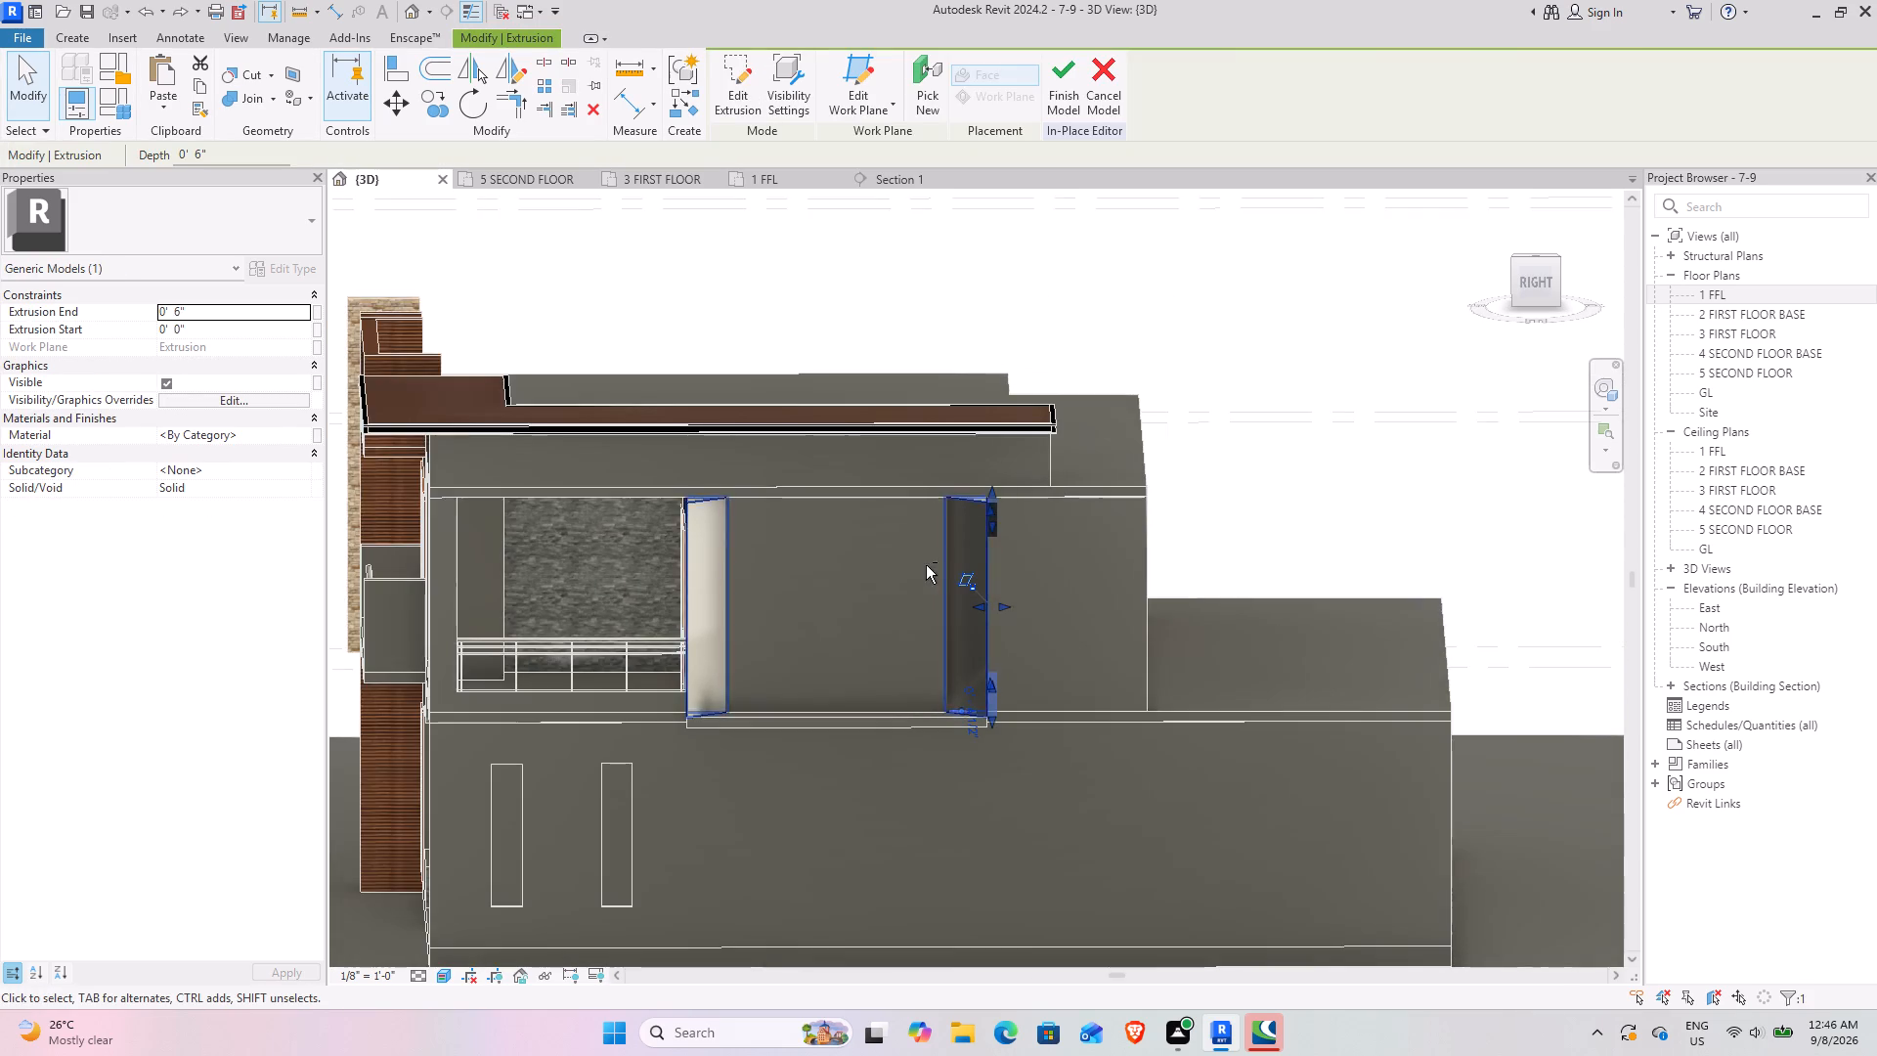
middle_click_drag(925, 565, 705, 523, "shift")
scroll(971, 488, "up", 3)
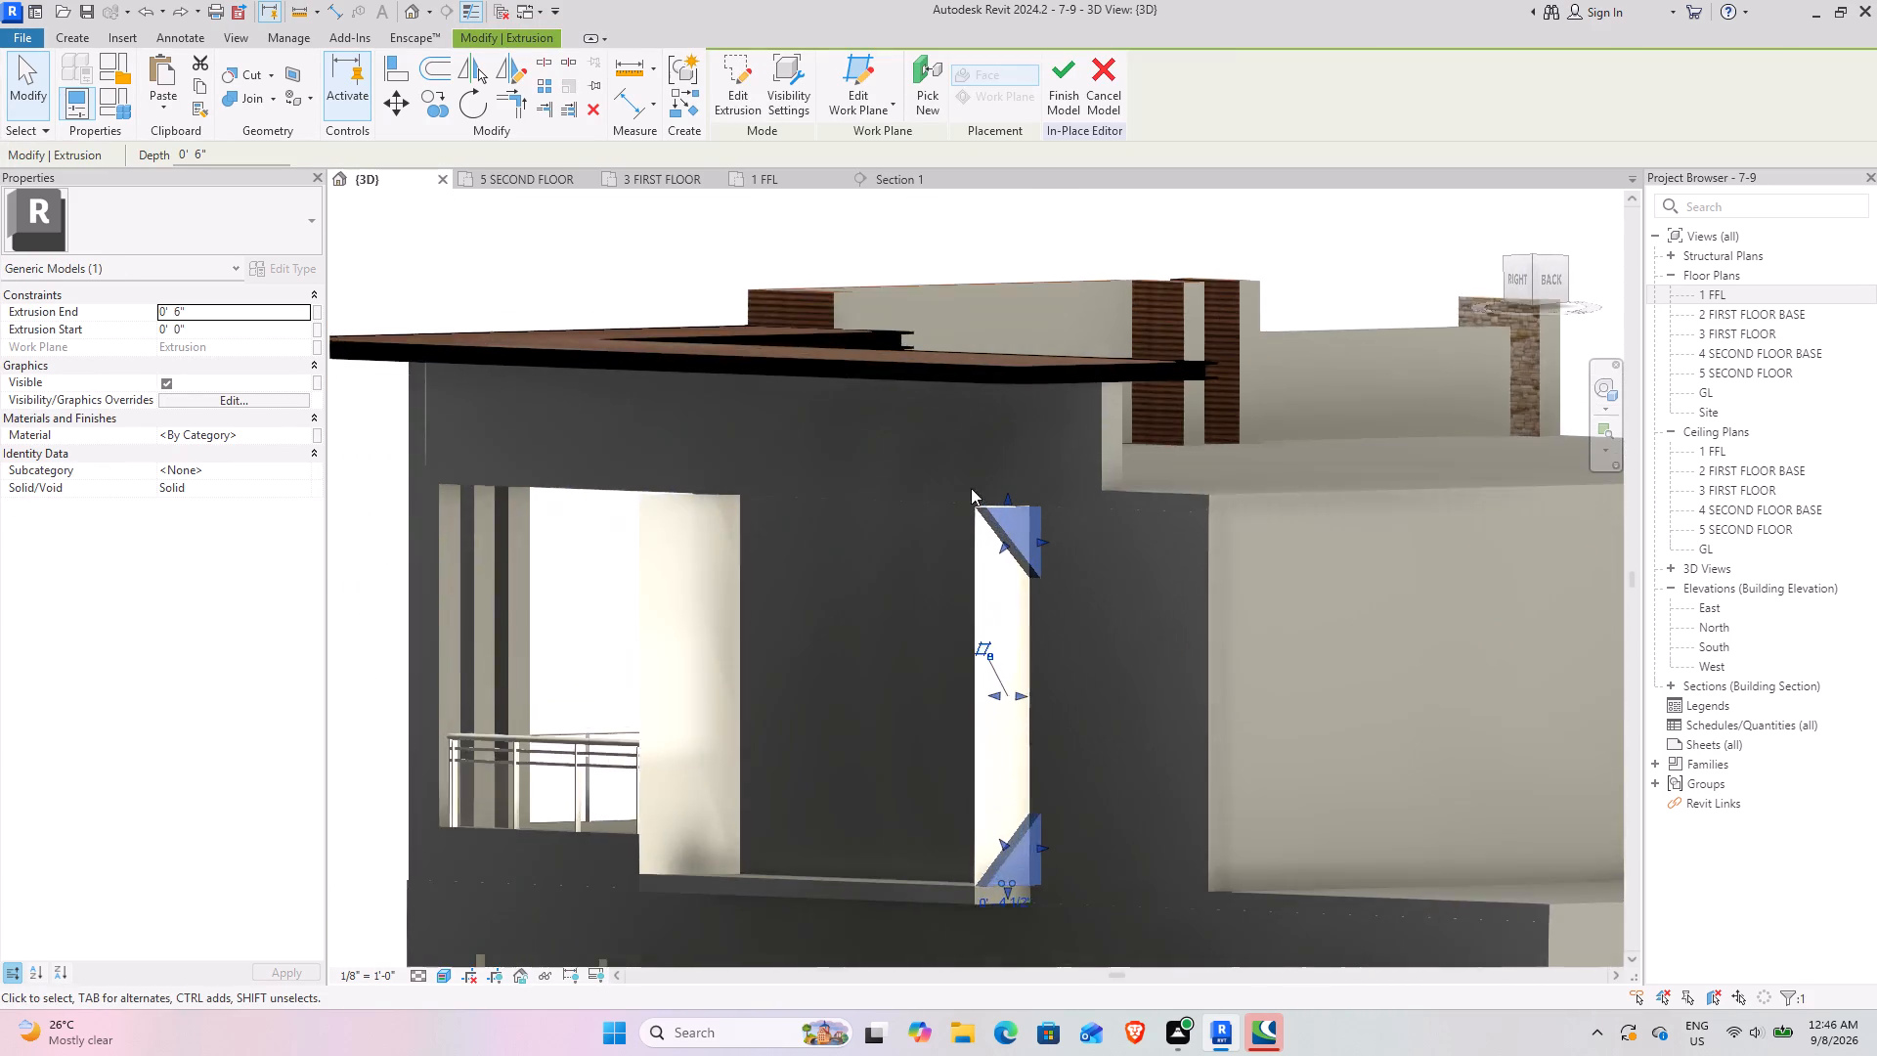
scroll(971, 488, "up", 5)
scroll(918, 704, "down", 4)
middle_click_drag(1039, 686, 1107, 559)
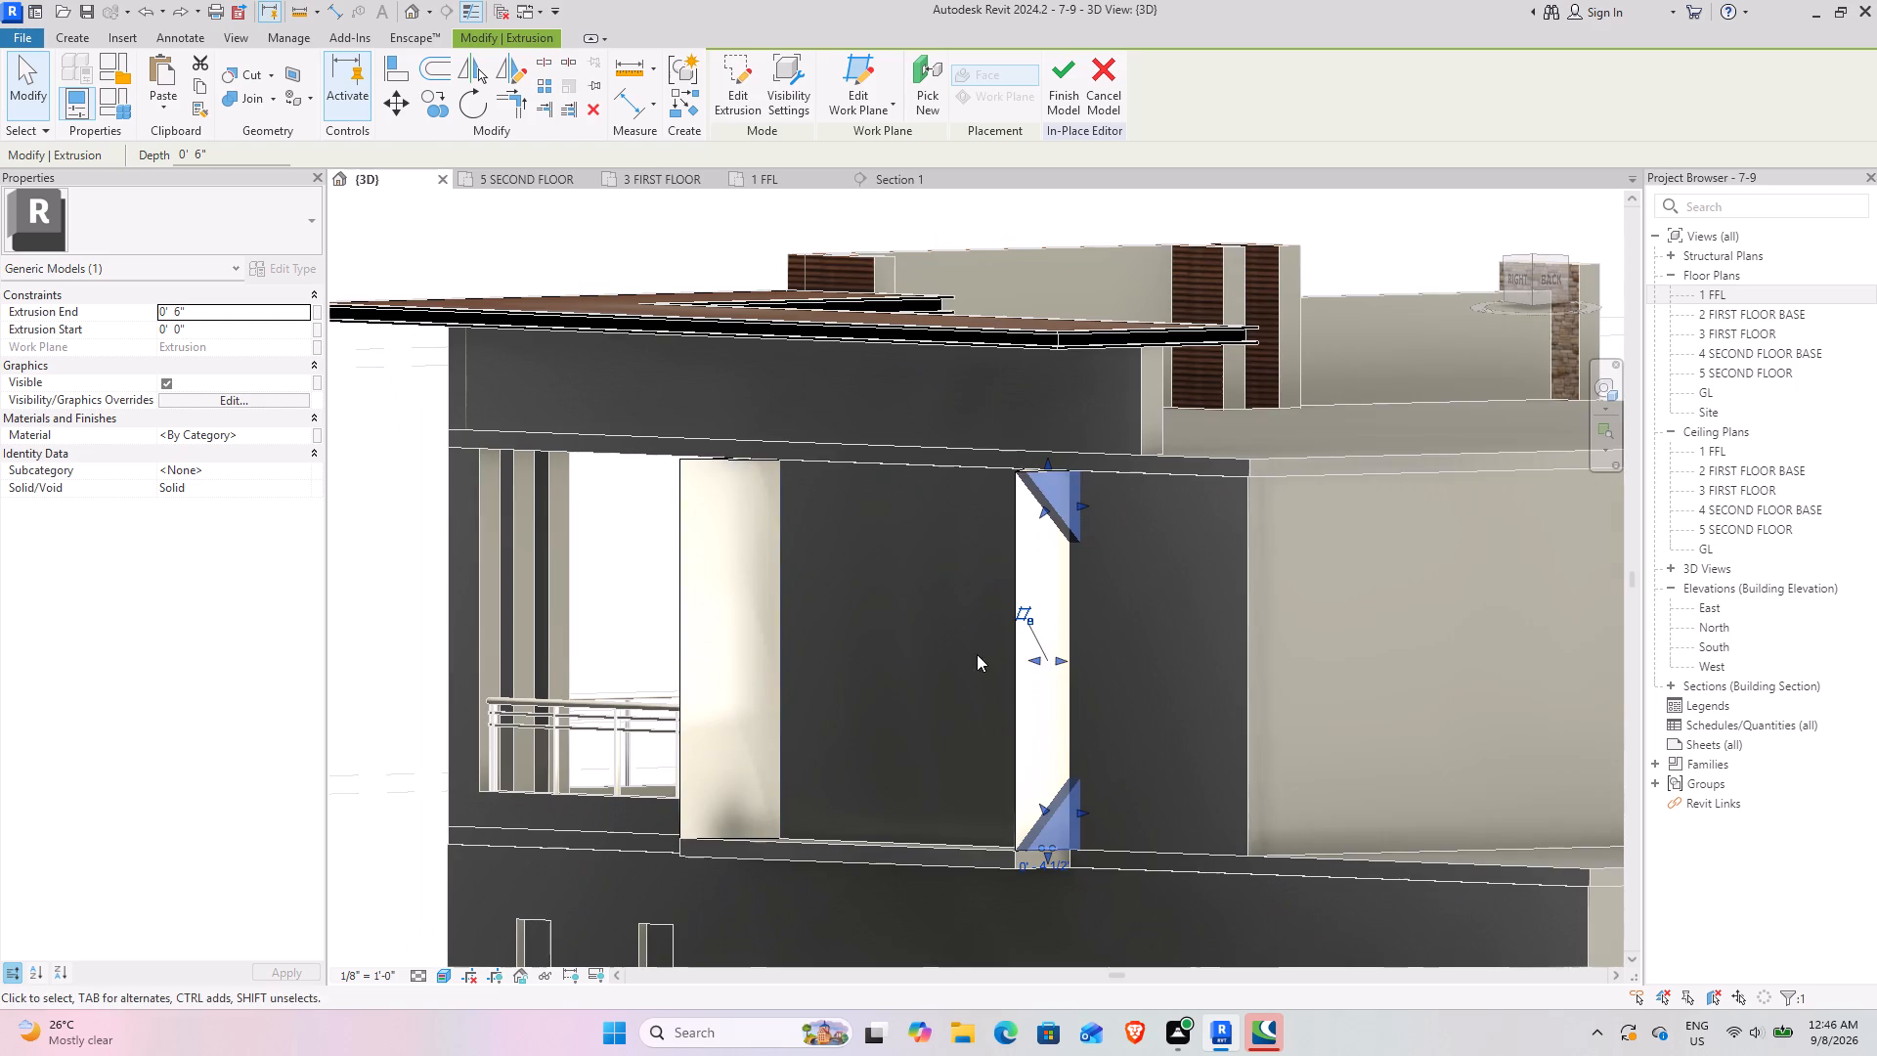
left_click_drag(1034, 663, 725, 609)
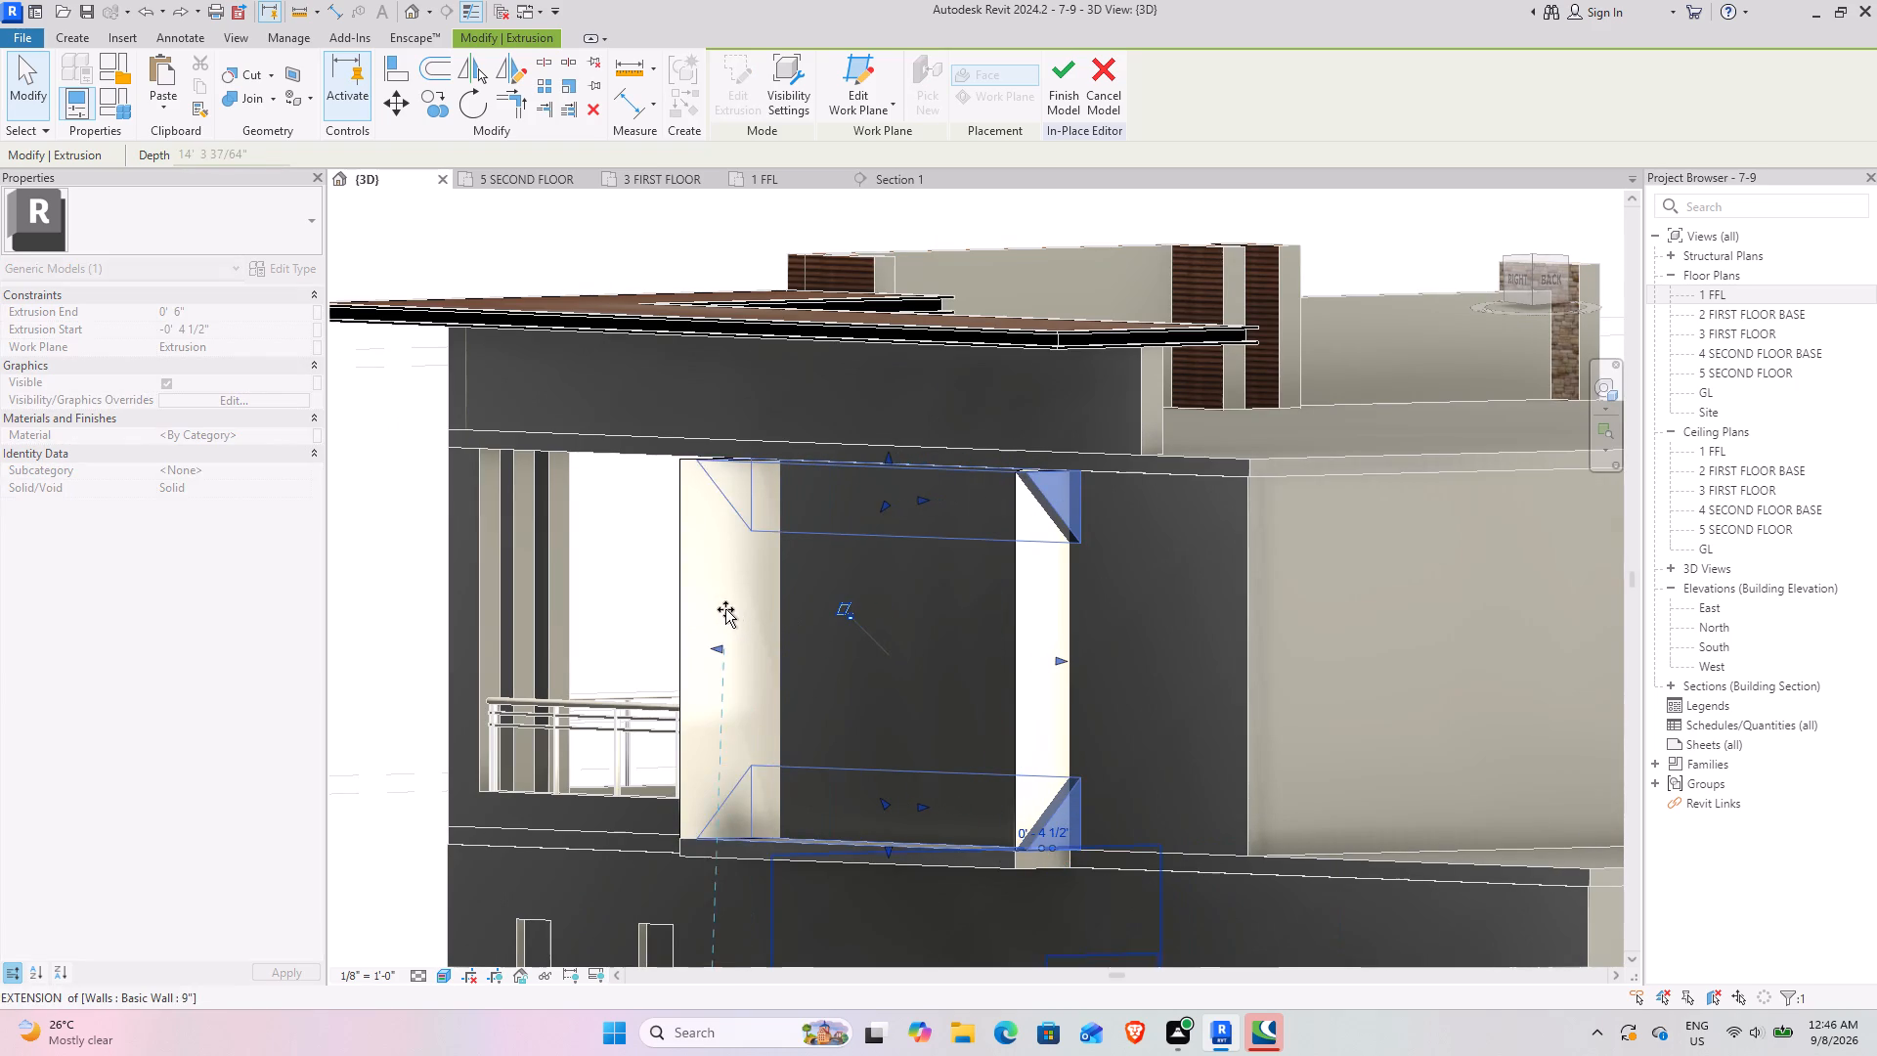
left_click_drag(725, 609, 701, 605)
middle_click_drag(734, 633, 969, 654, "shift")
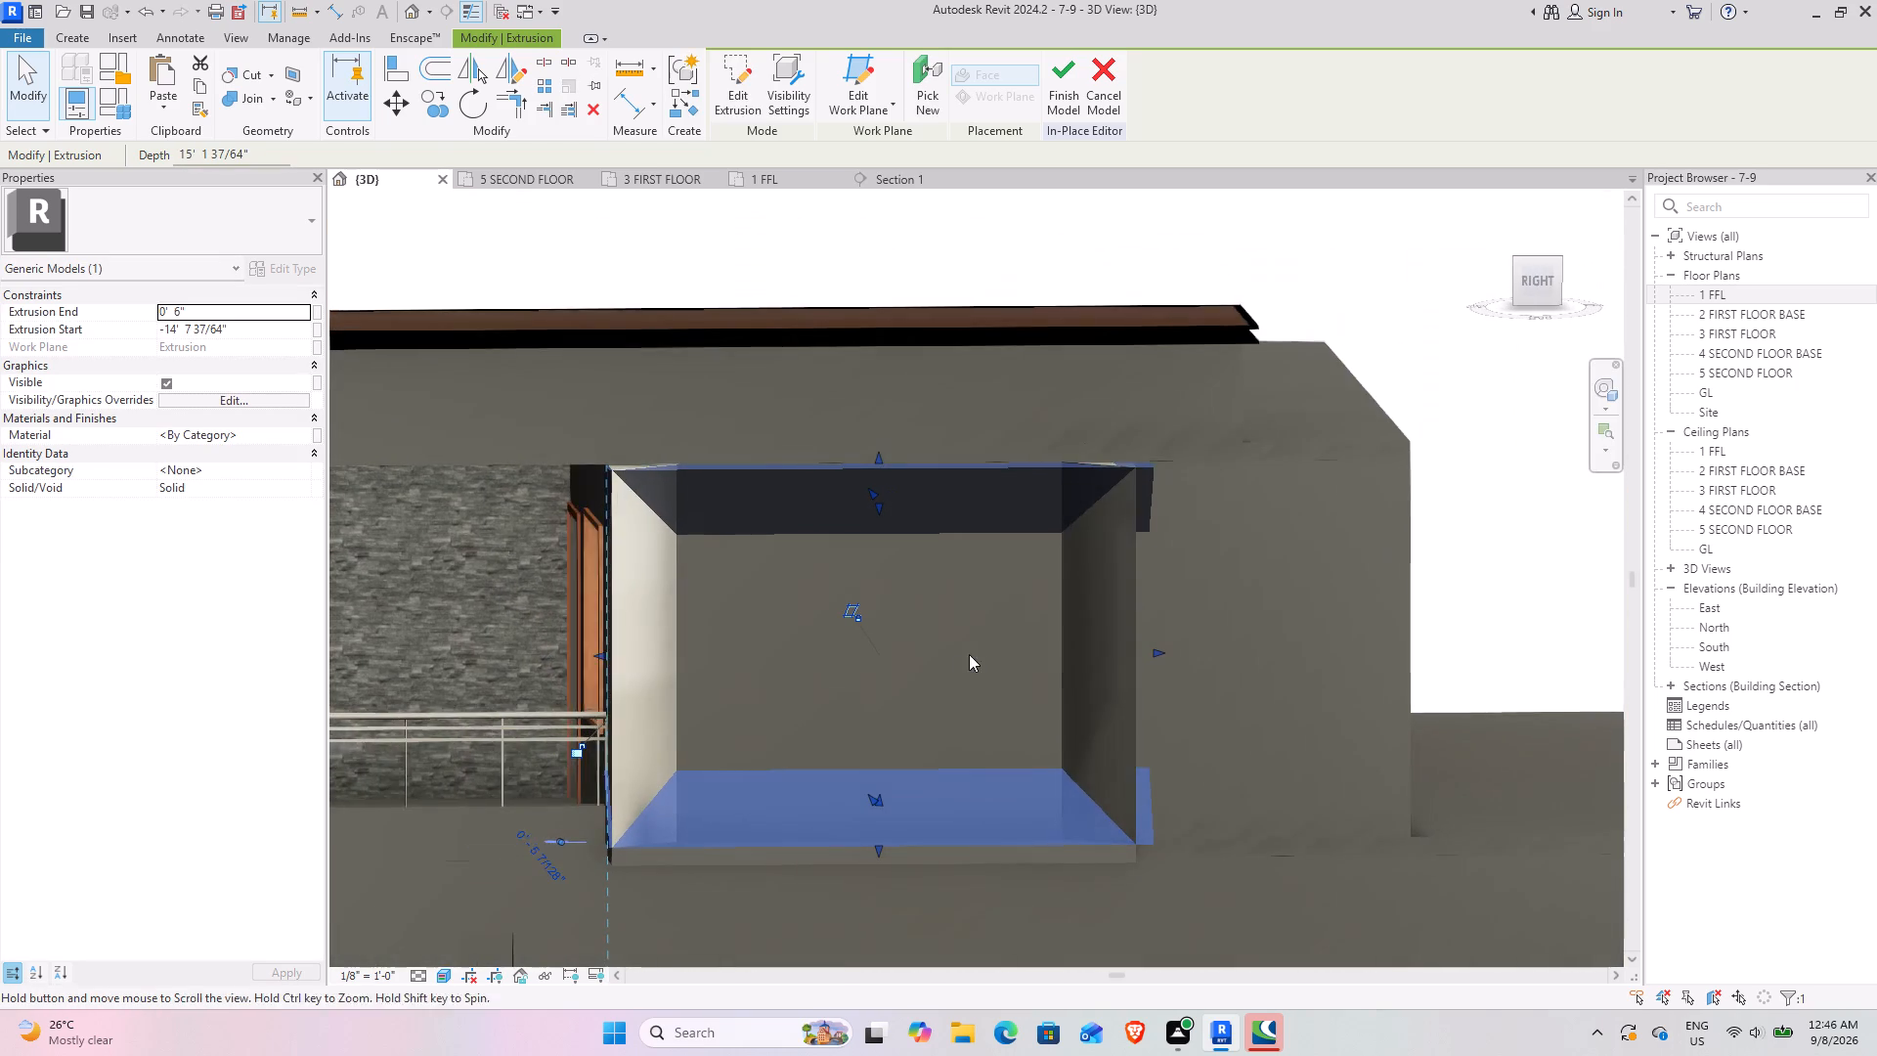
left_click_drag(598, 652, 606, 652)
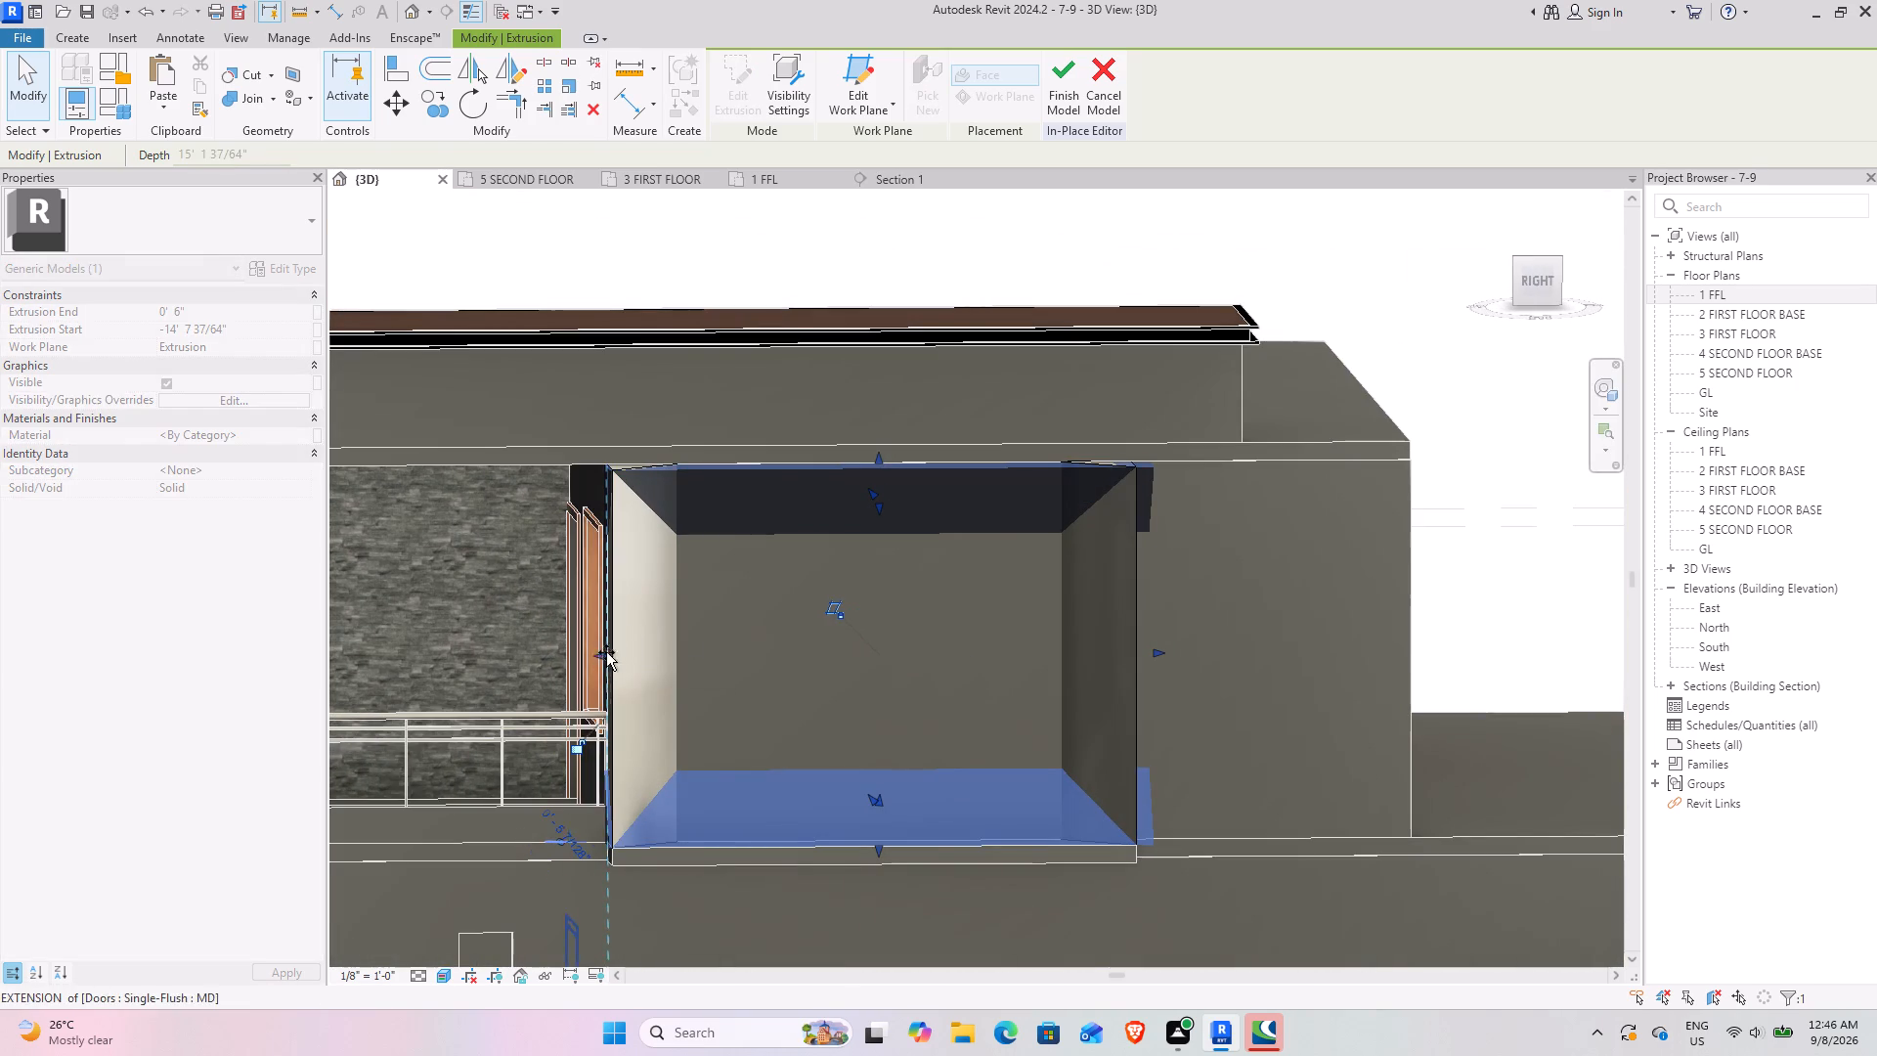
left_click_drag(606, 652, 612, 655)
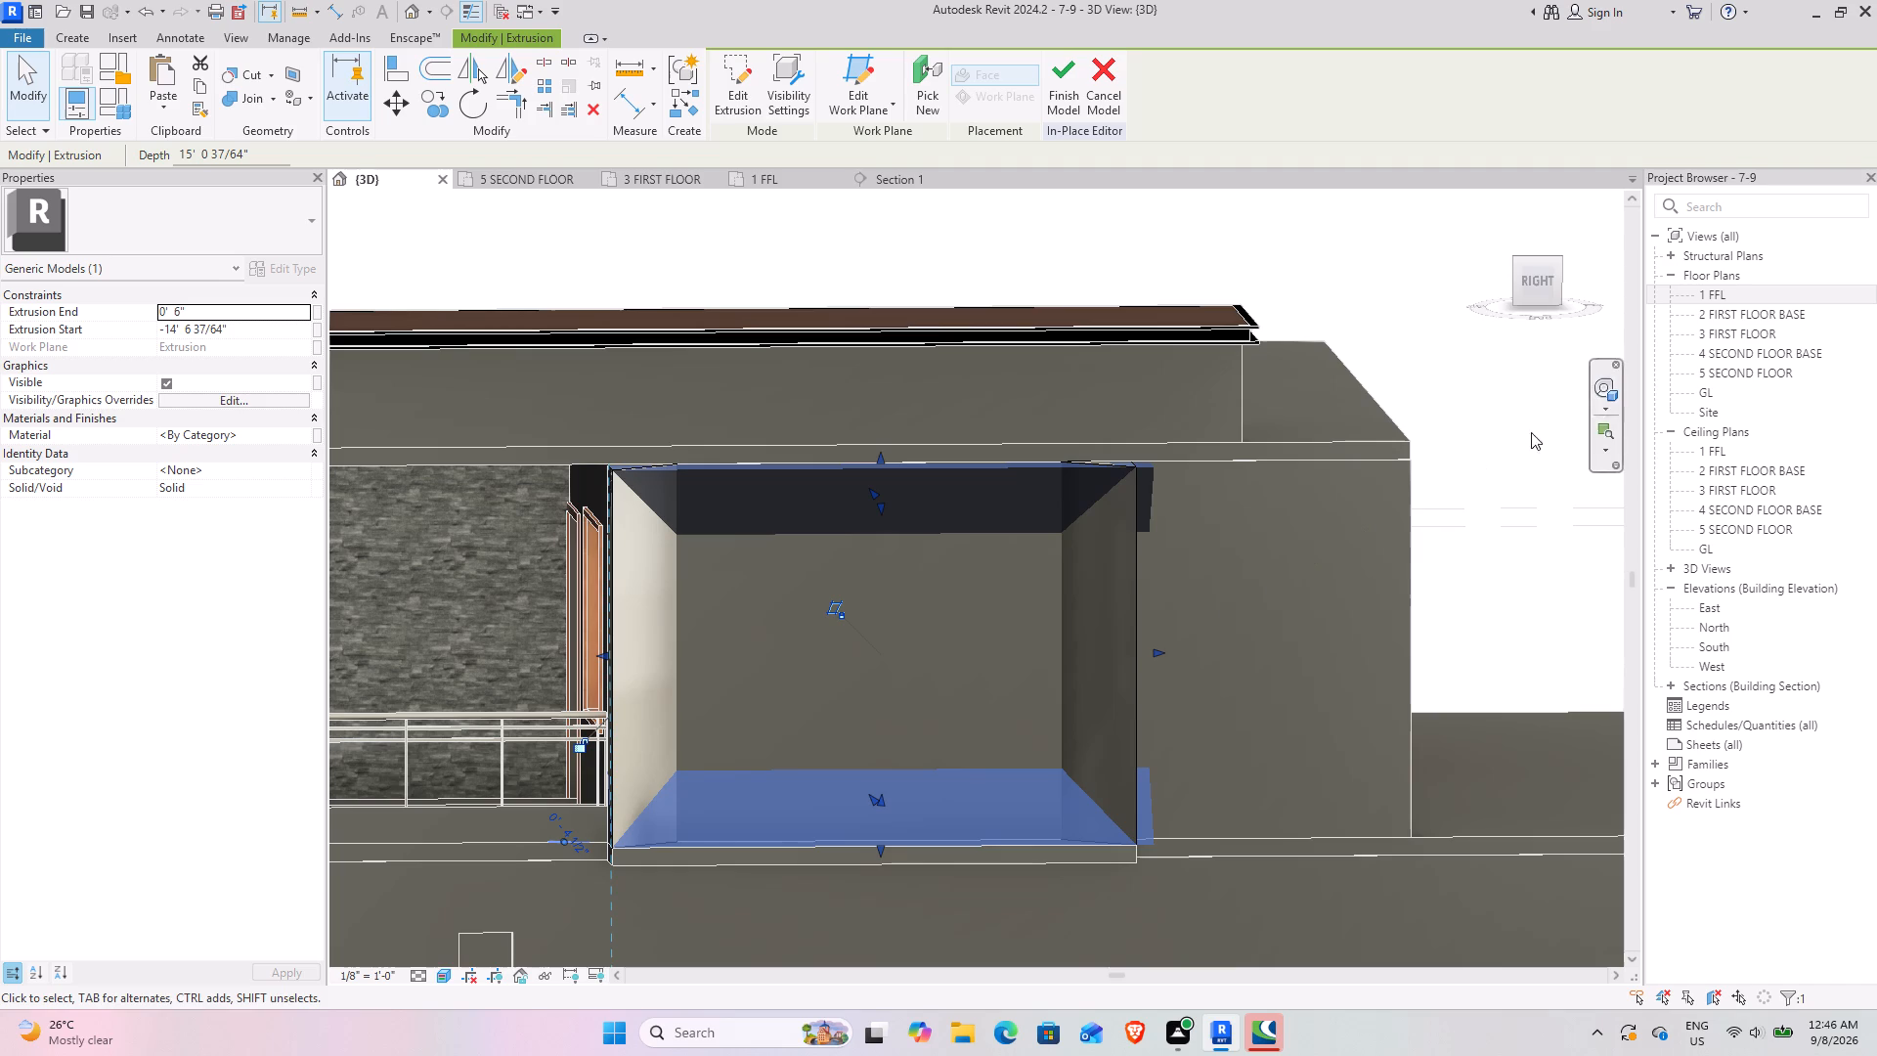
In the right view, pull the extrusion's other end back flush with the far-end fin's outer edge, at extrusion end 0' 0".
left_click(1531, 273)
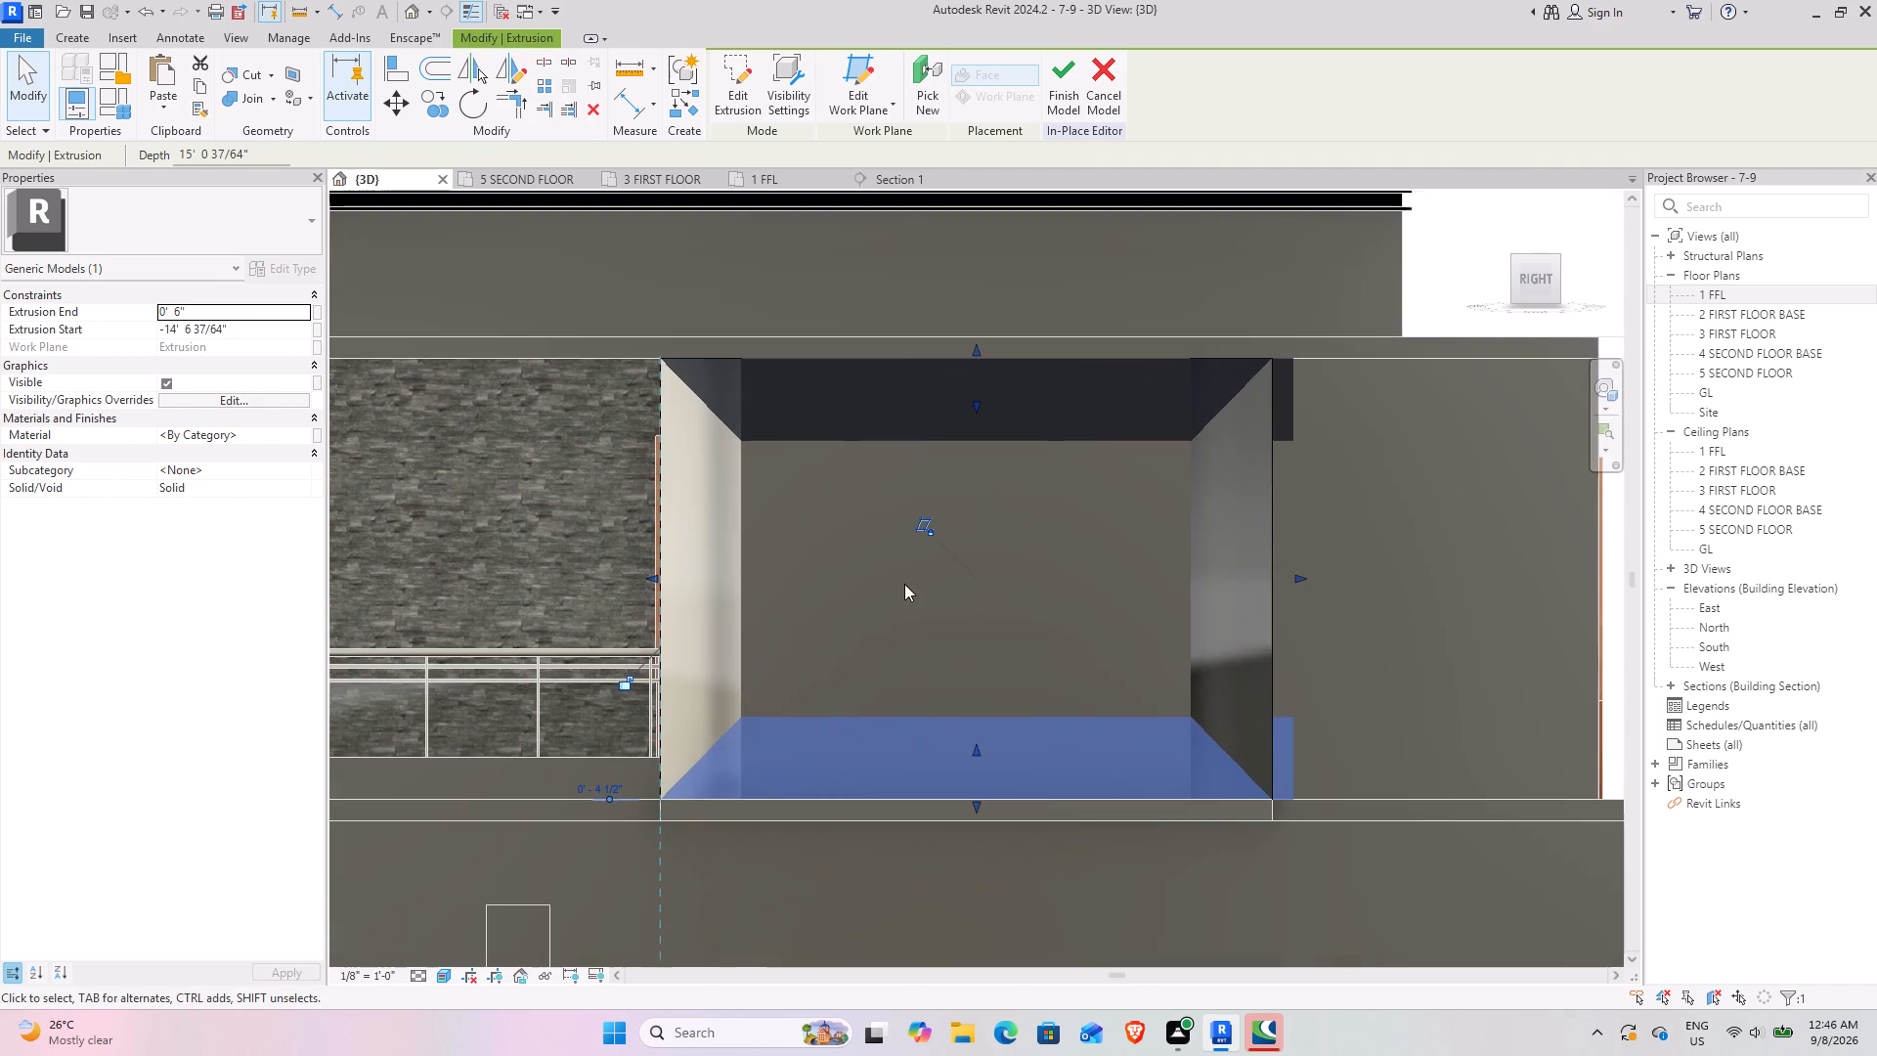
left_click_drag(1302, 575, 1277, 581)
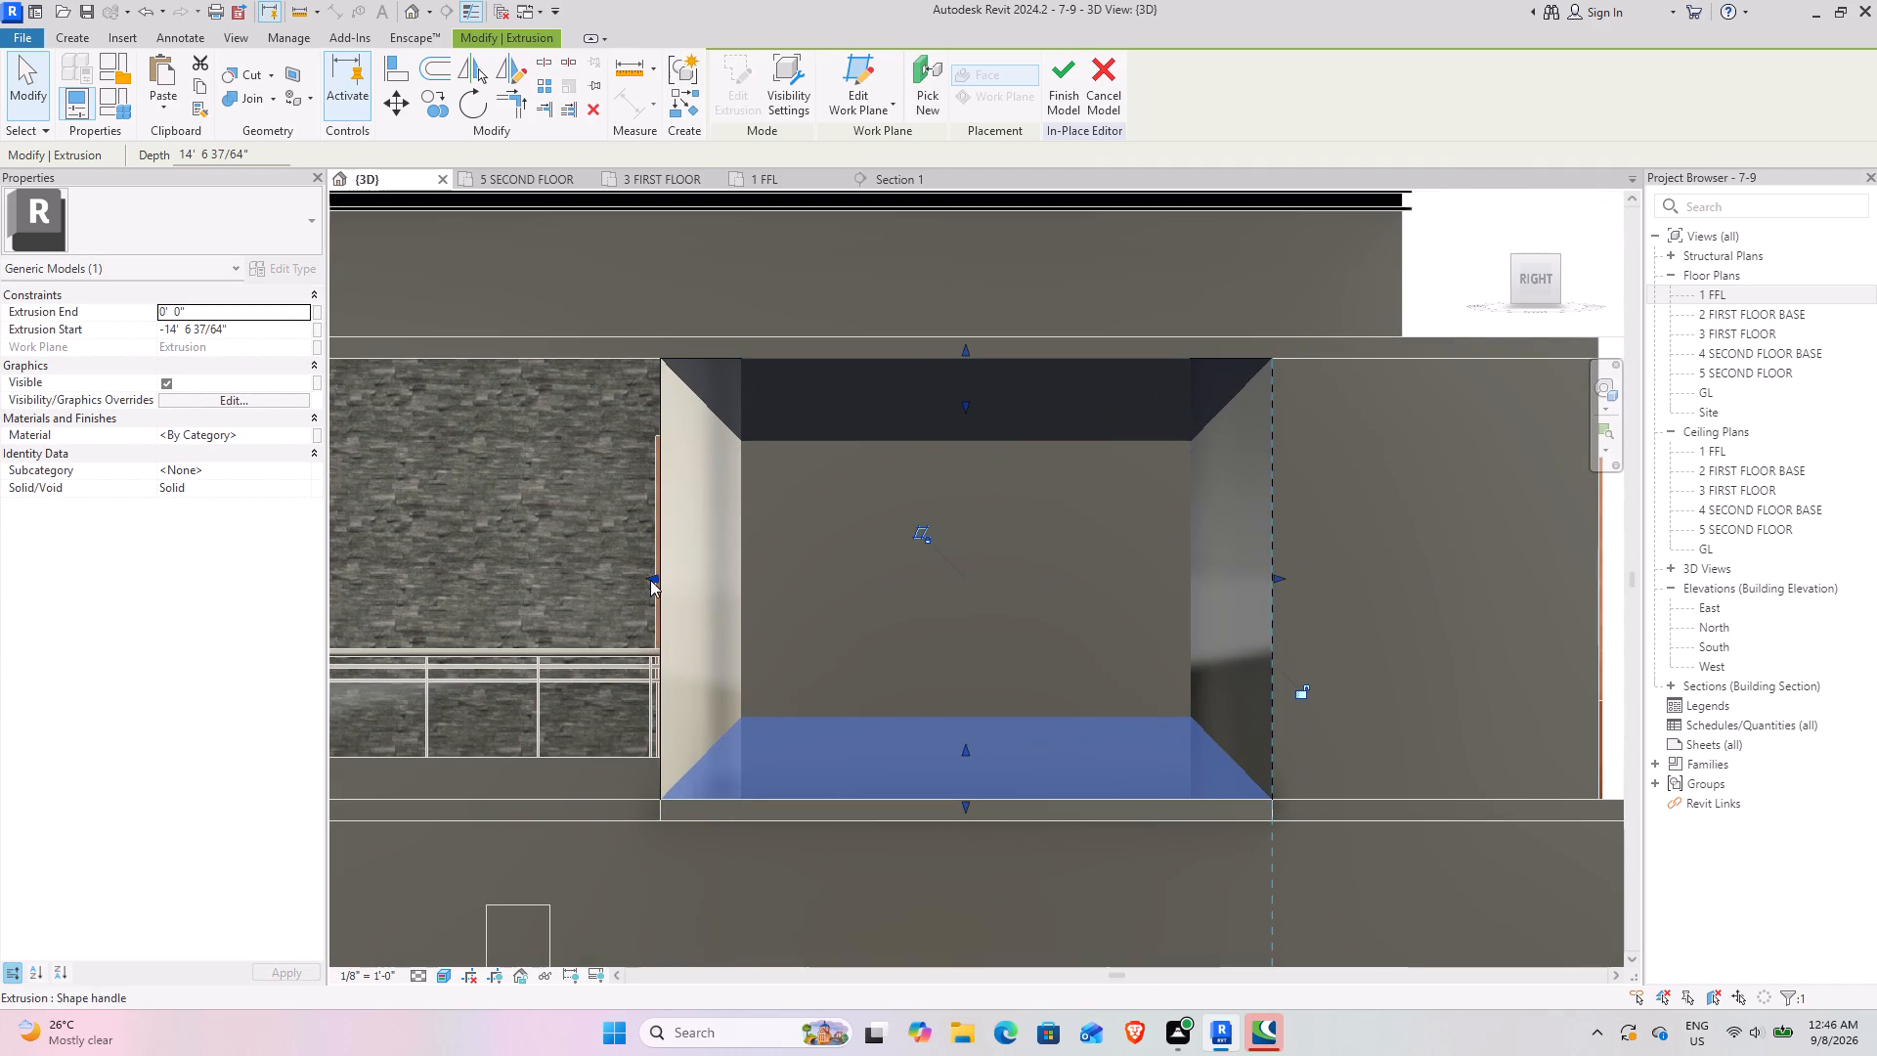
left_click_drag(650, 580, 659, 575)
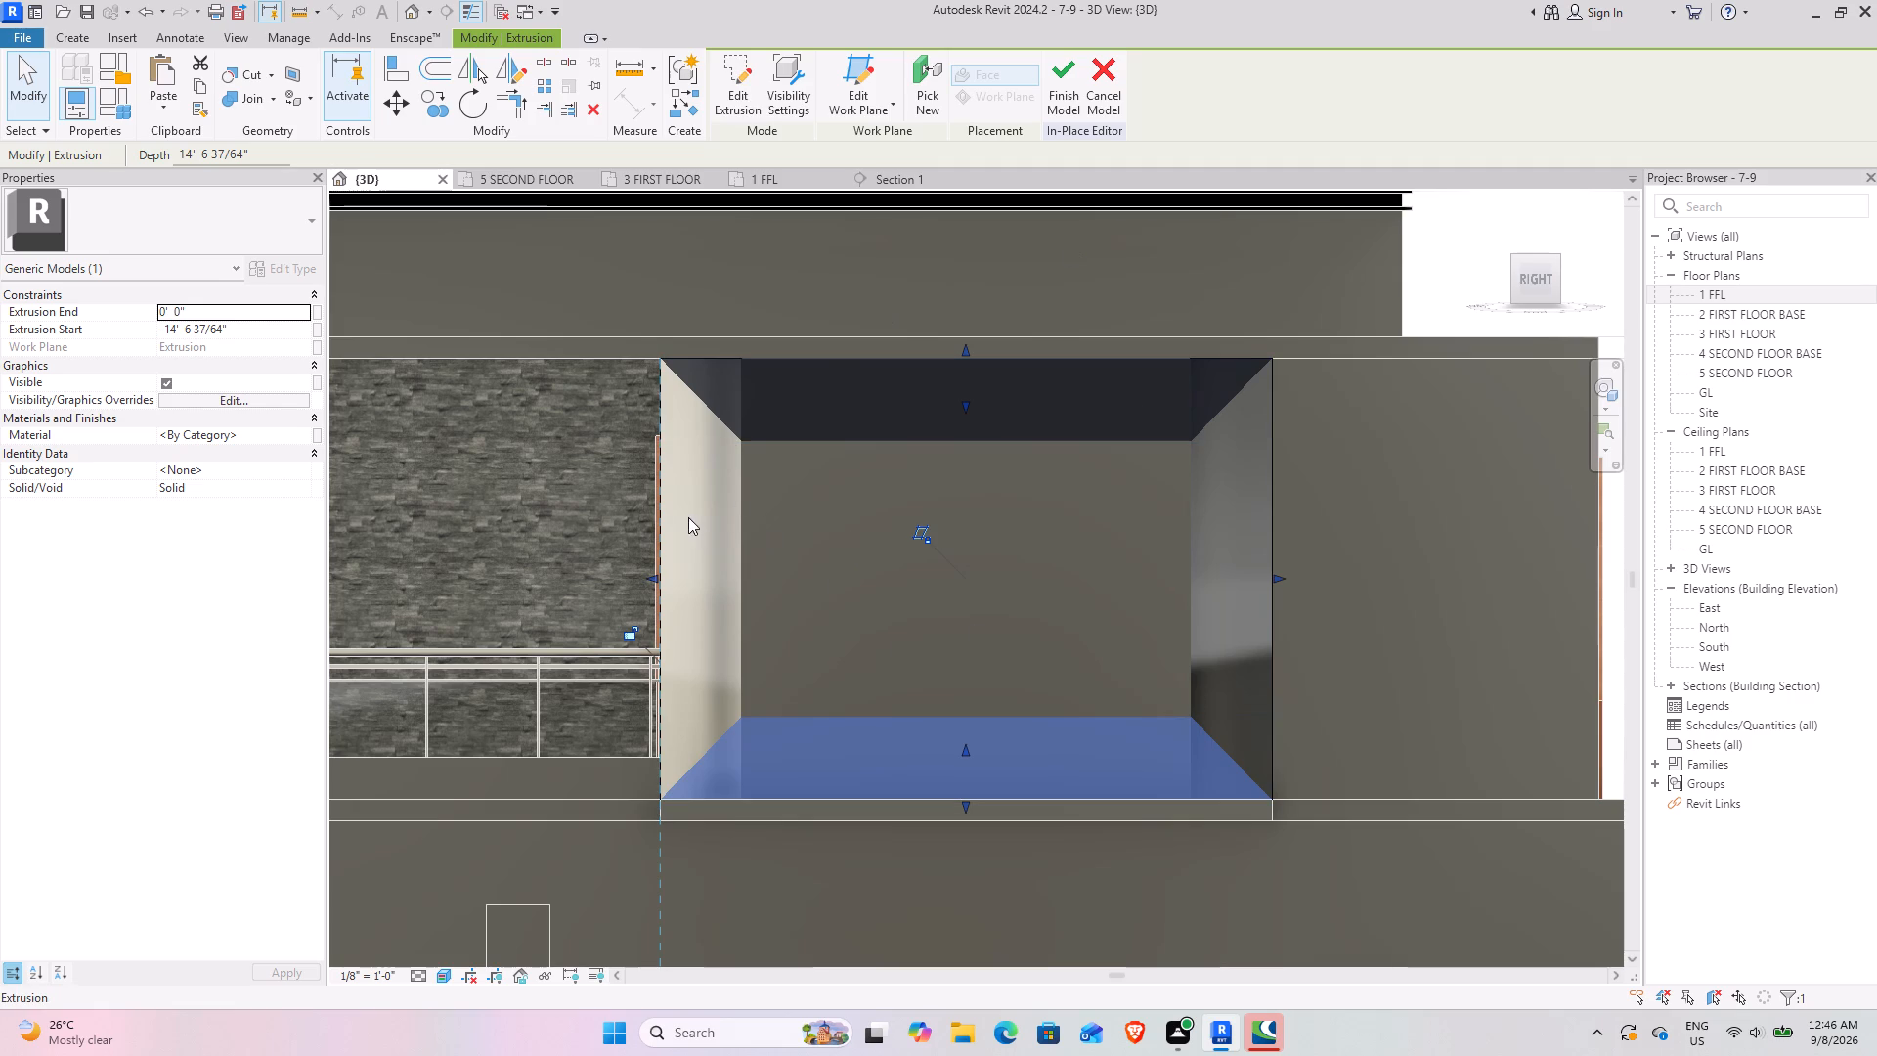
Open the vertical fins' extrusion sketch and delete the sloping line of the porch-end triangle.
left_click(663, 492)
scroll(712, 477, "down", 4)
middle_click_drag(913, 488, 1009, 538, "shift")
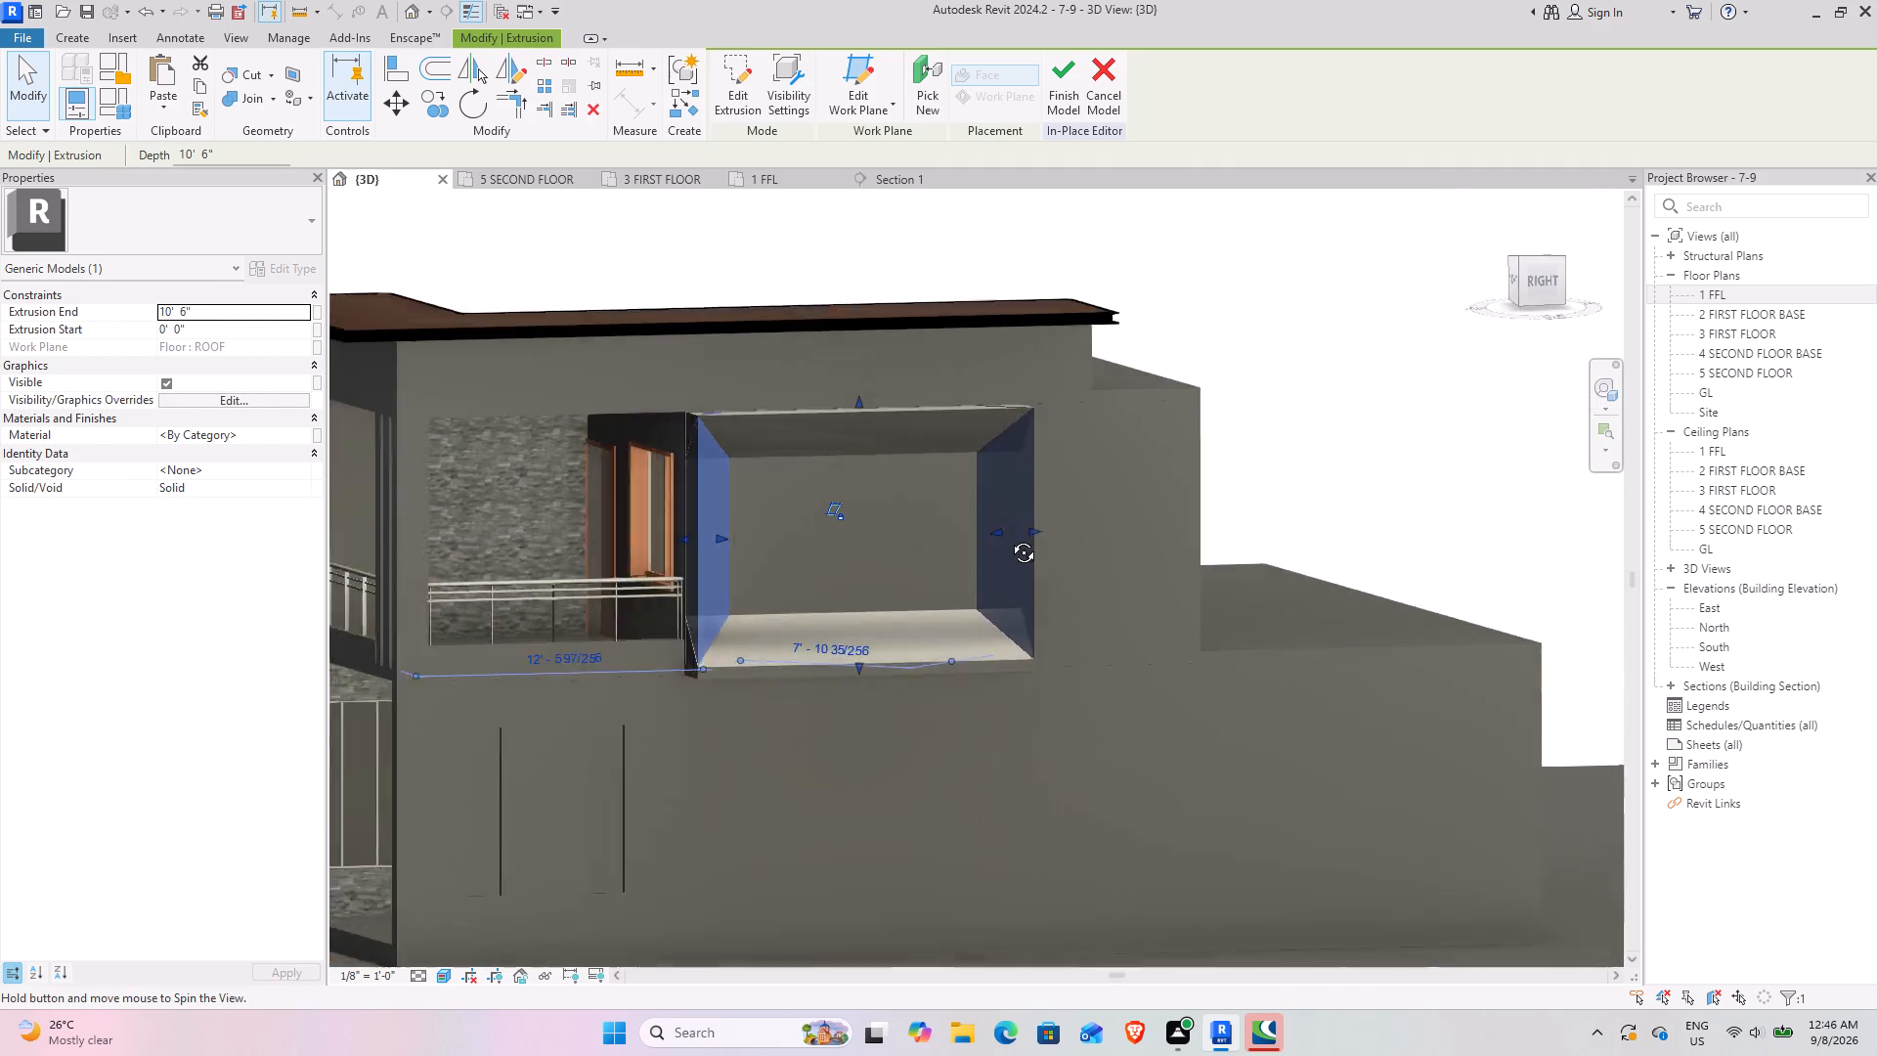
middle_click_drag(1009, 538, 1099, 591, "shift")
left_click(738, 85)
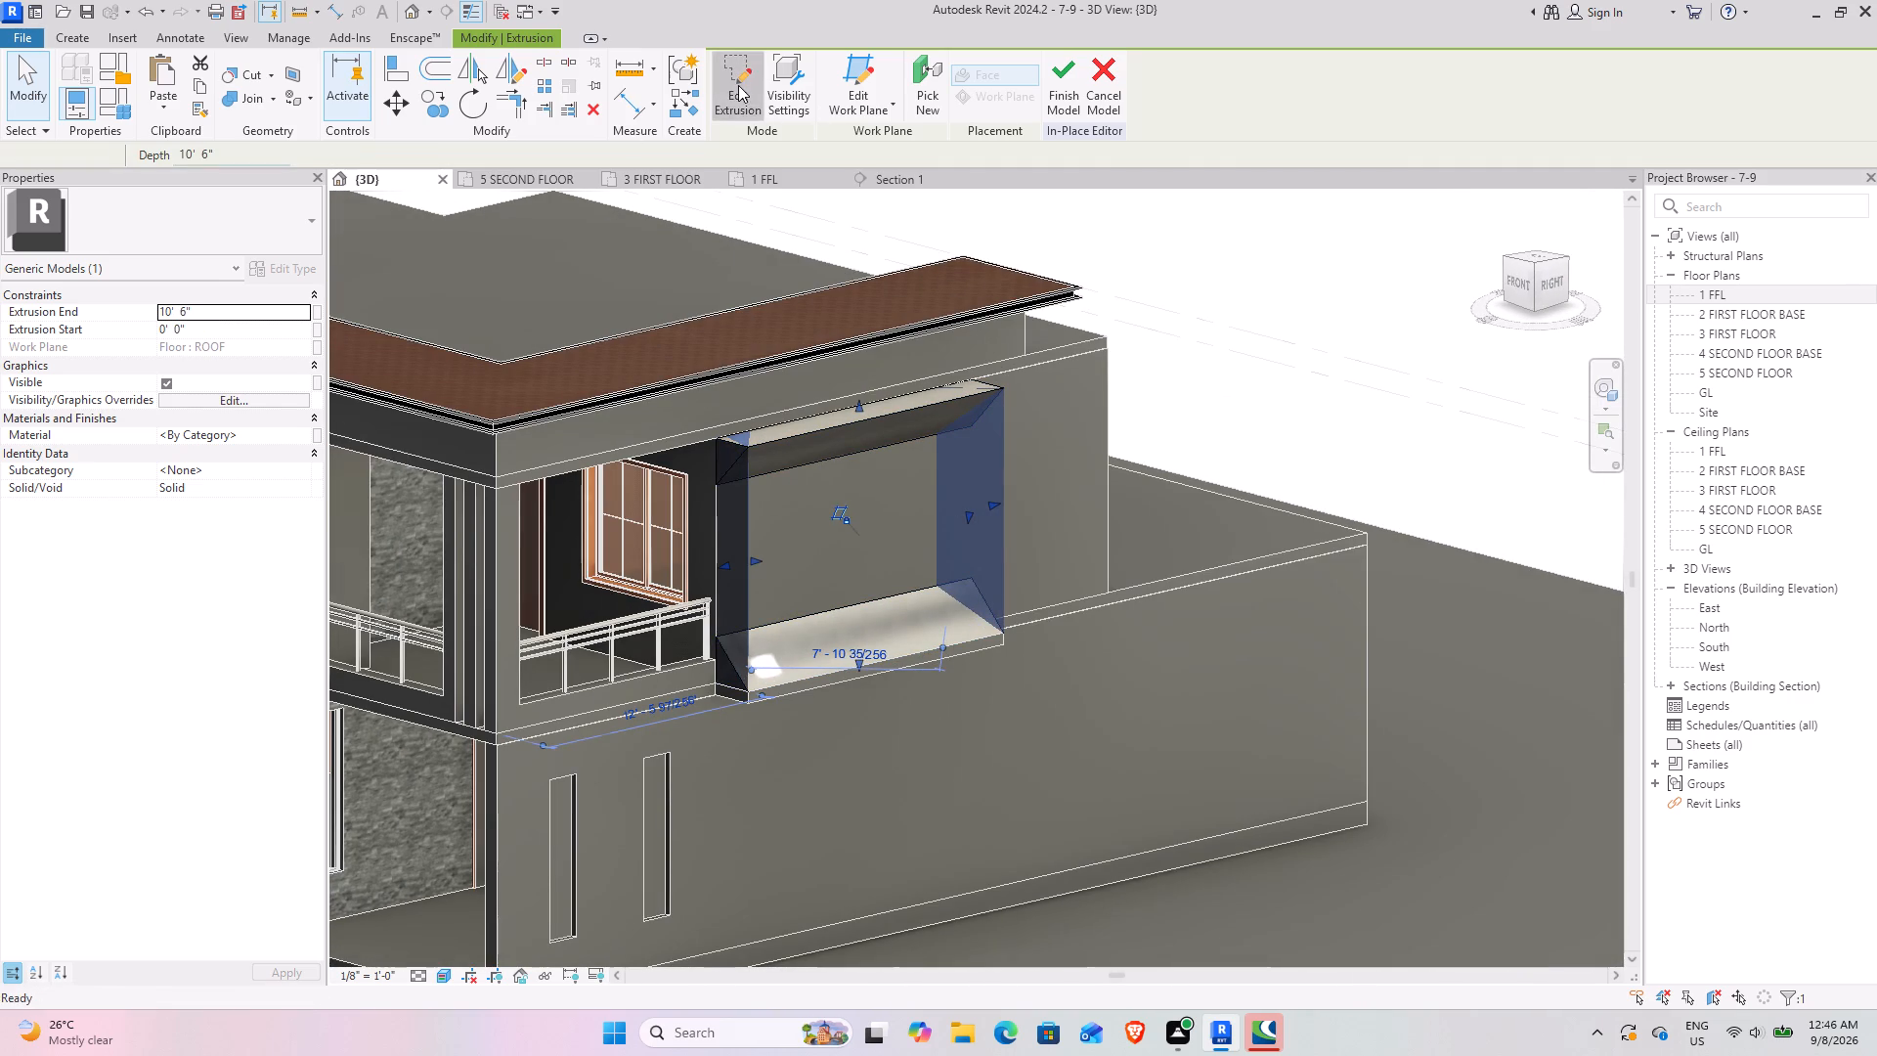
scroll(754, 646, "up", 13)
middle_click_drag(715, 665, 750, 786, "shift")
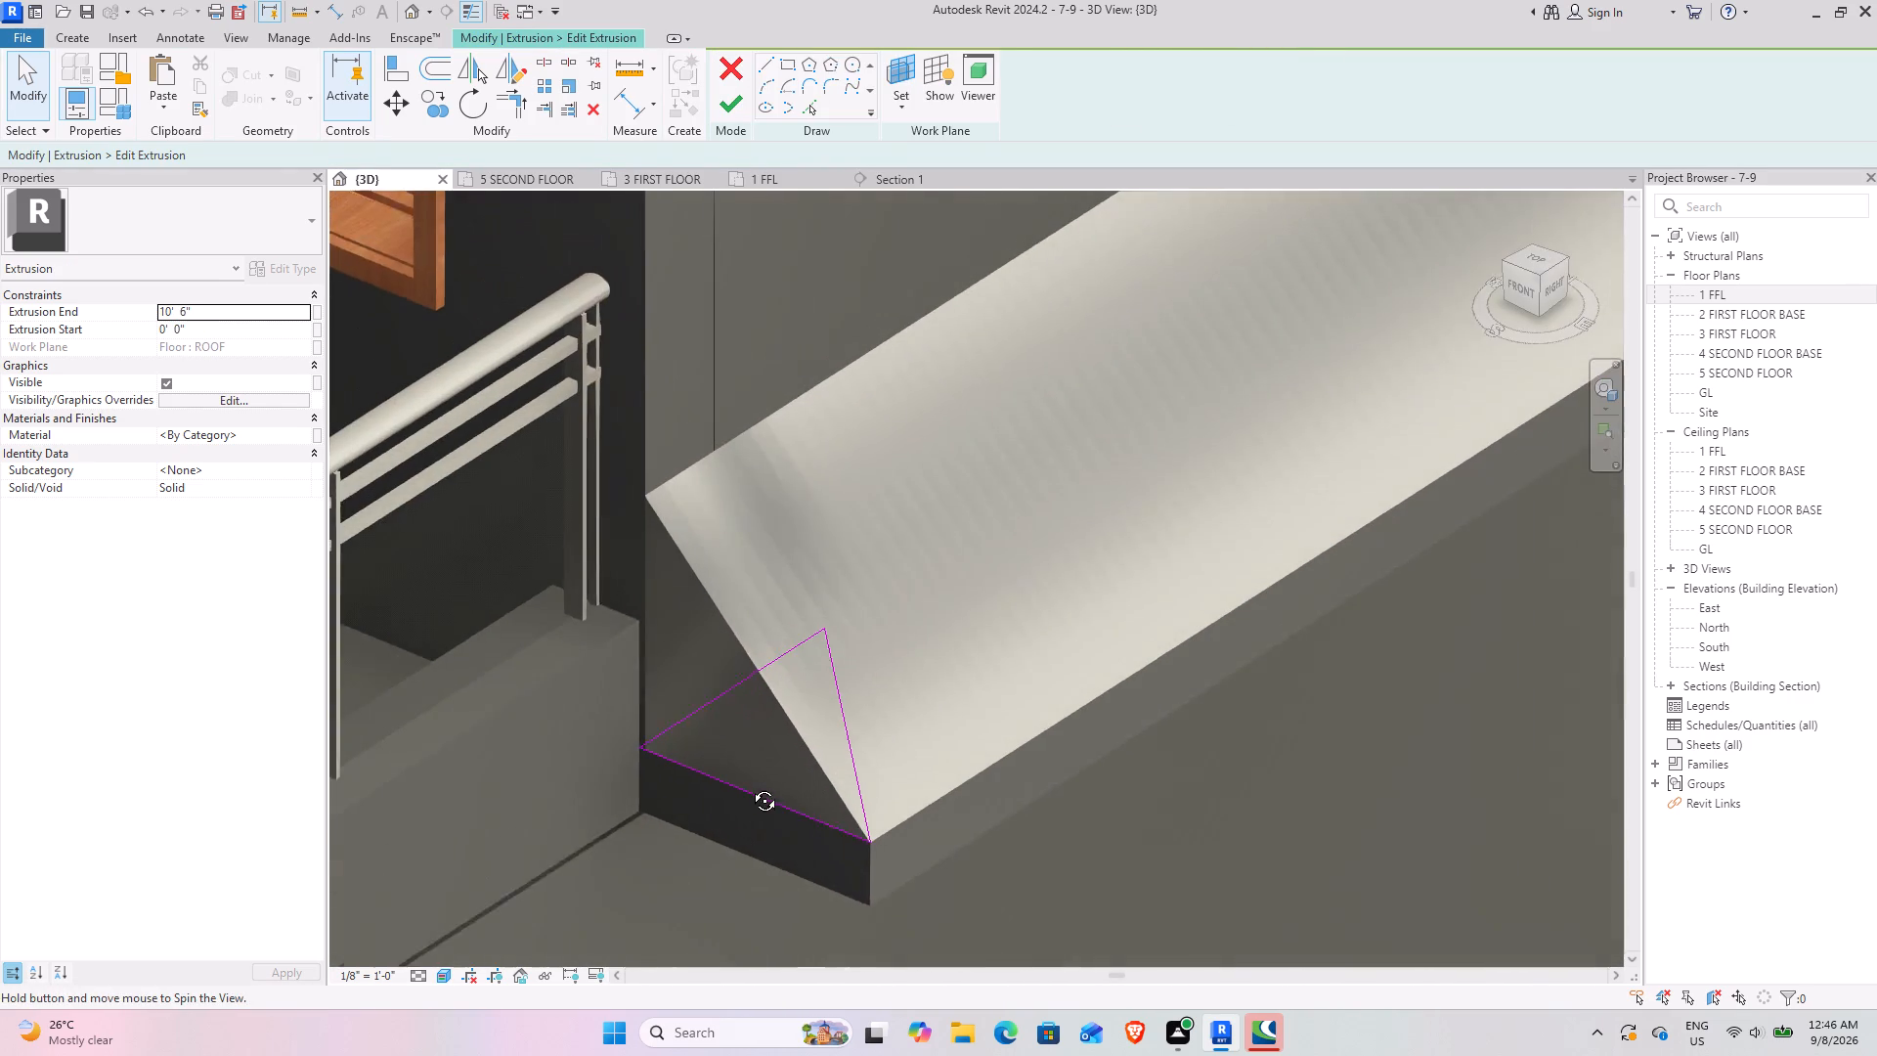
middle_click_drag(750, 786, 750, 787, "shift")
left_click(868, 803)
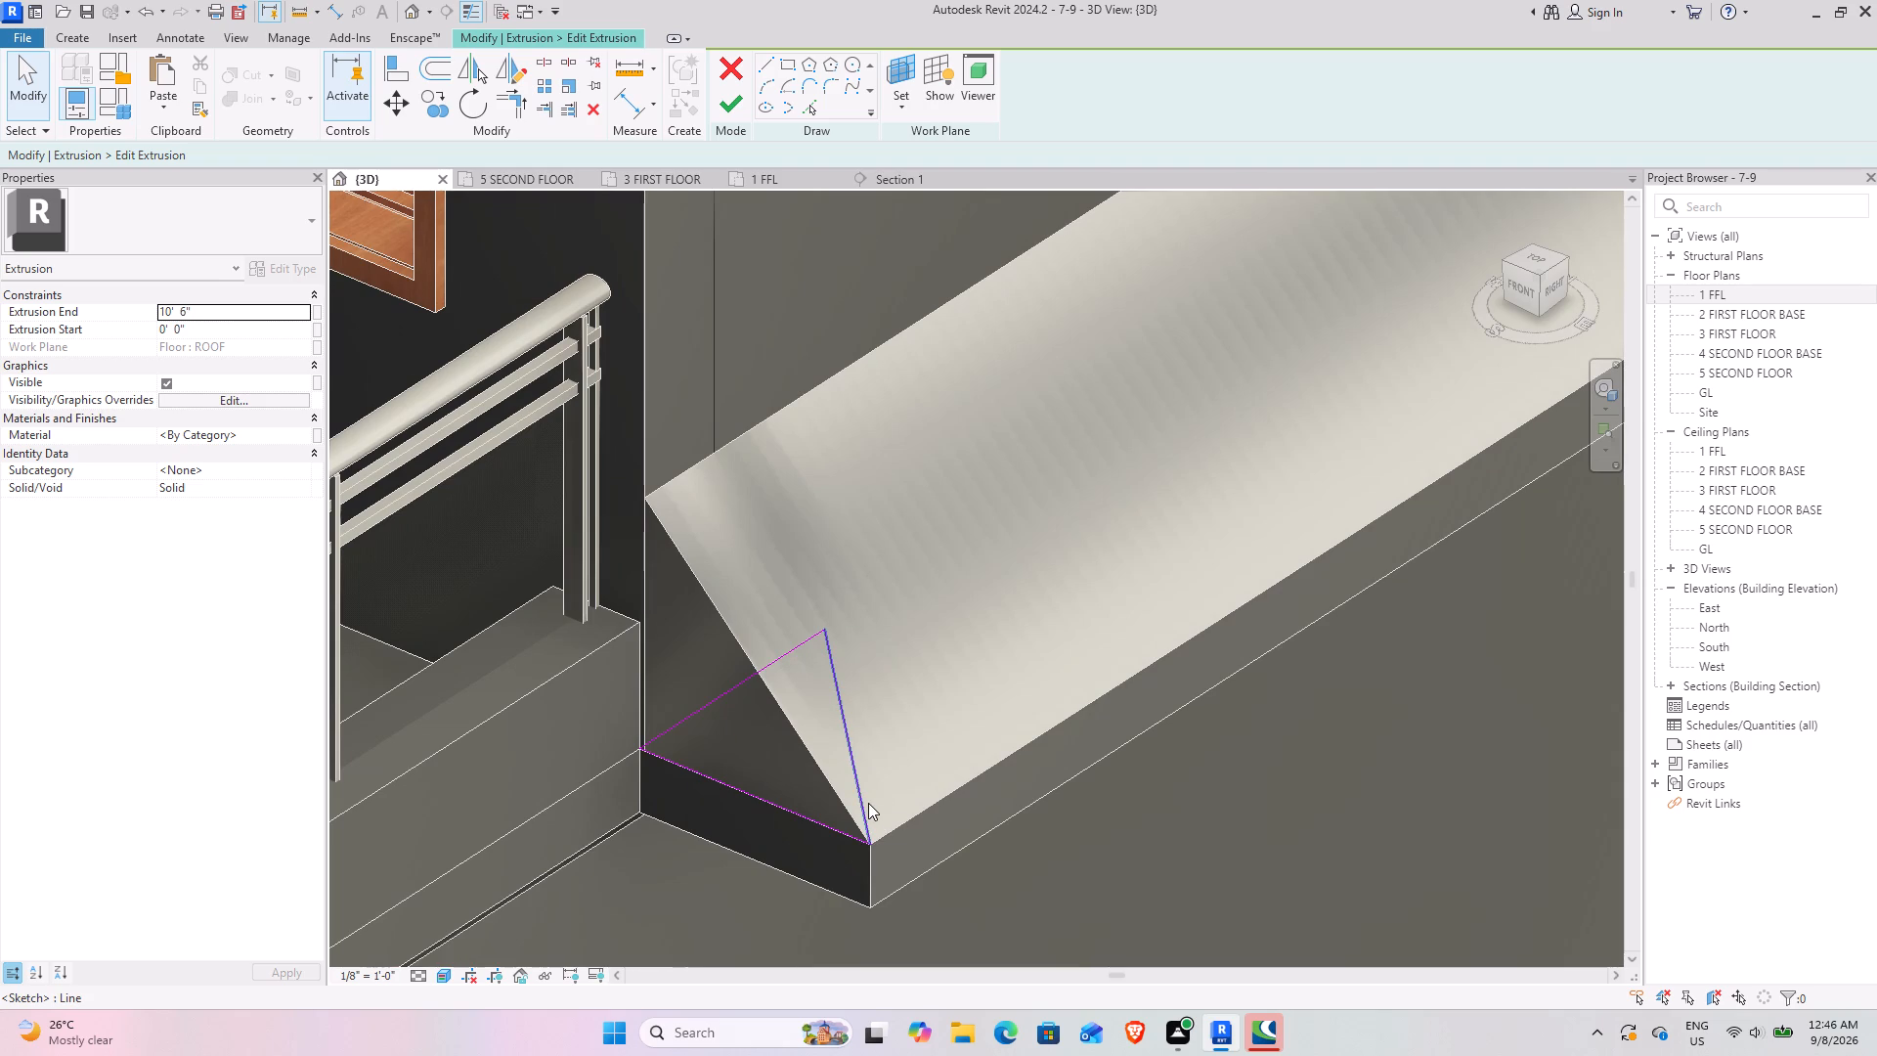
left_click(585, 108)
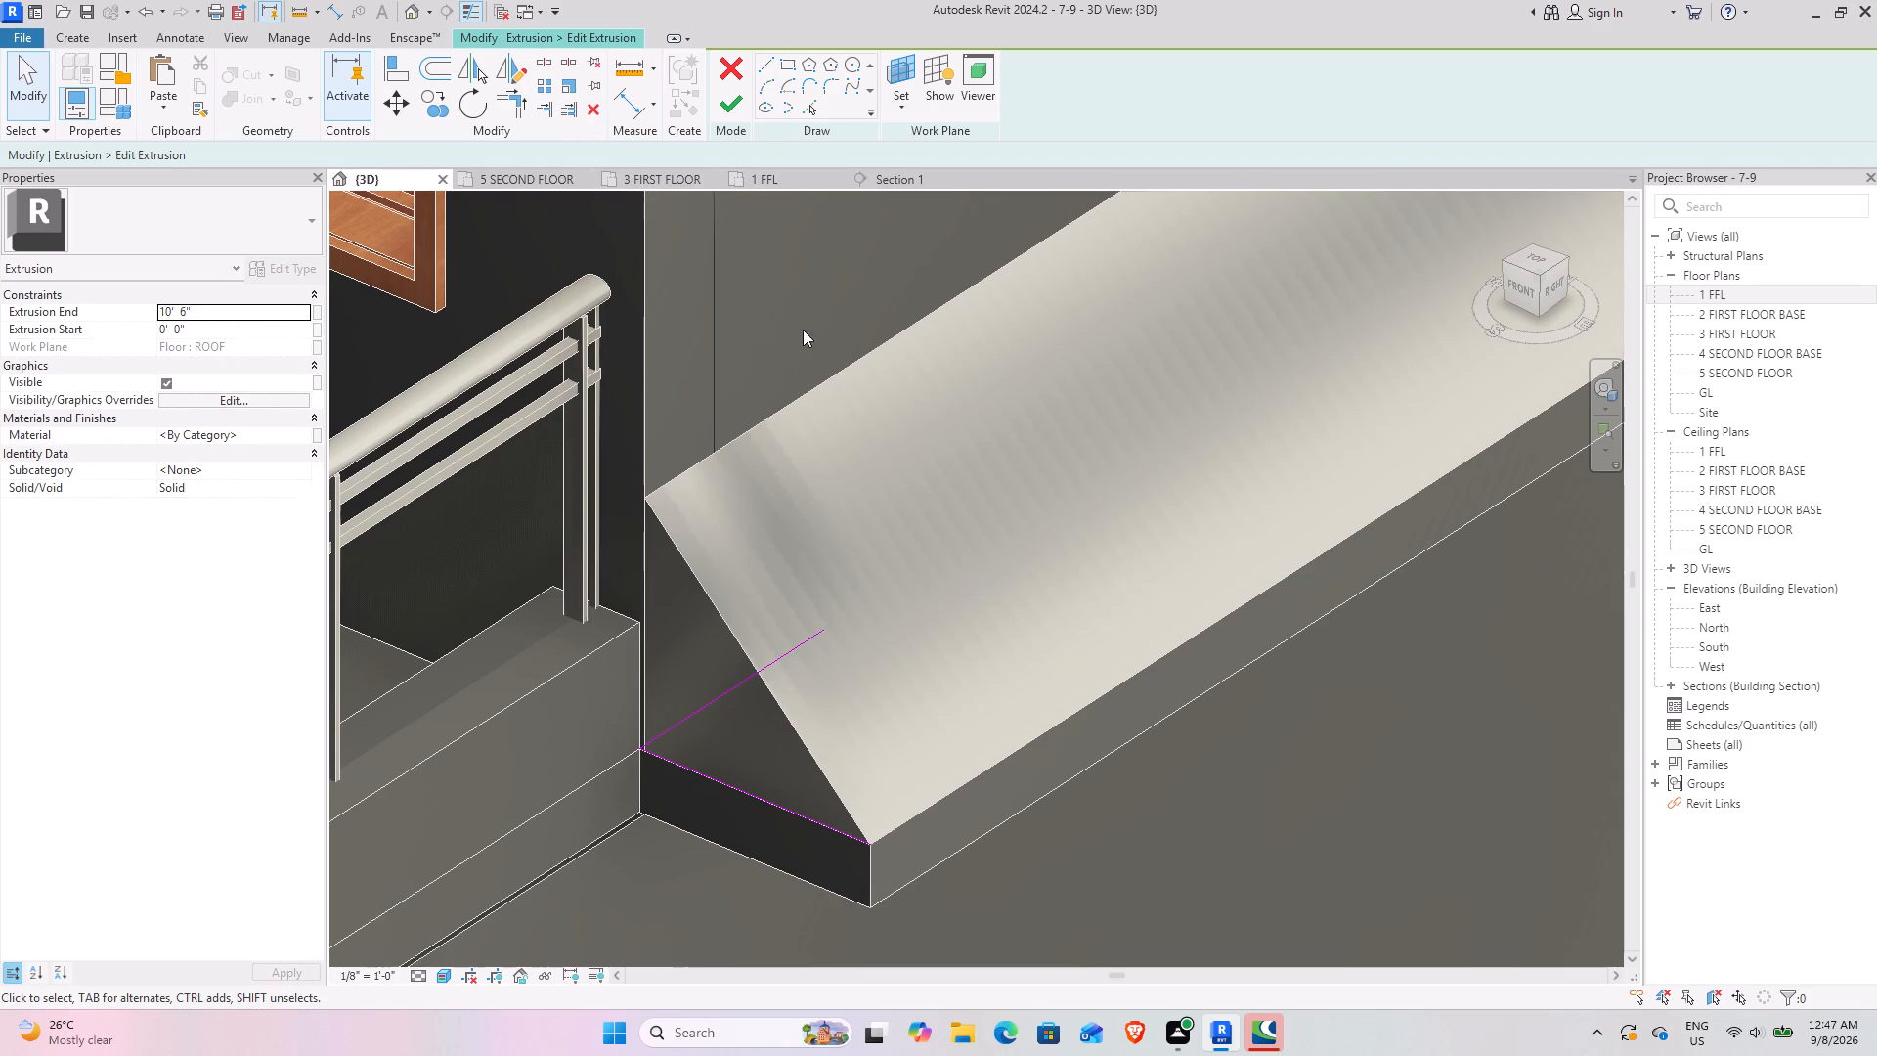
Close the porch-end triangle with a 4" line along the slab's outer edge and a sloping line to the wall-side endpoint.
scroll(906, 864, "up", 6)
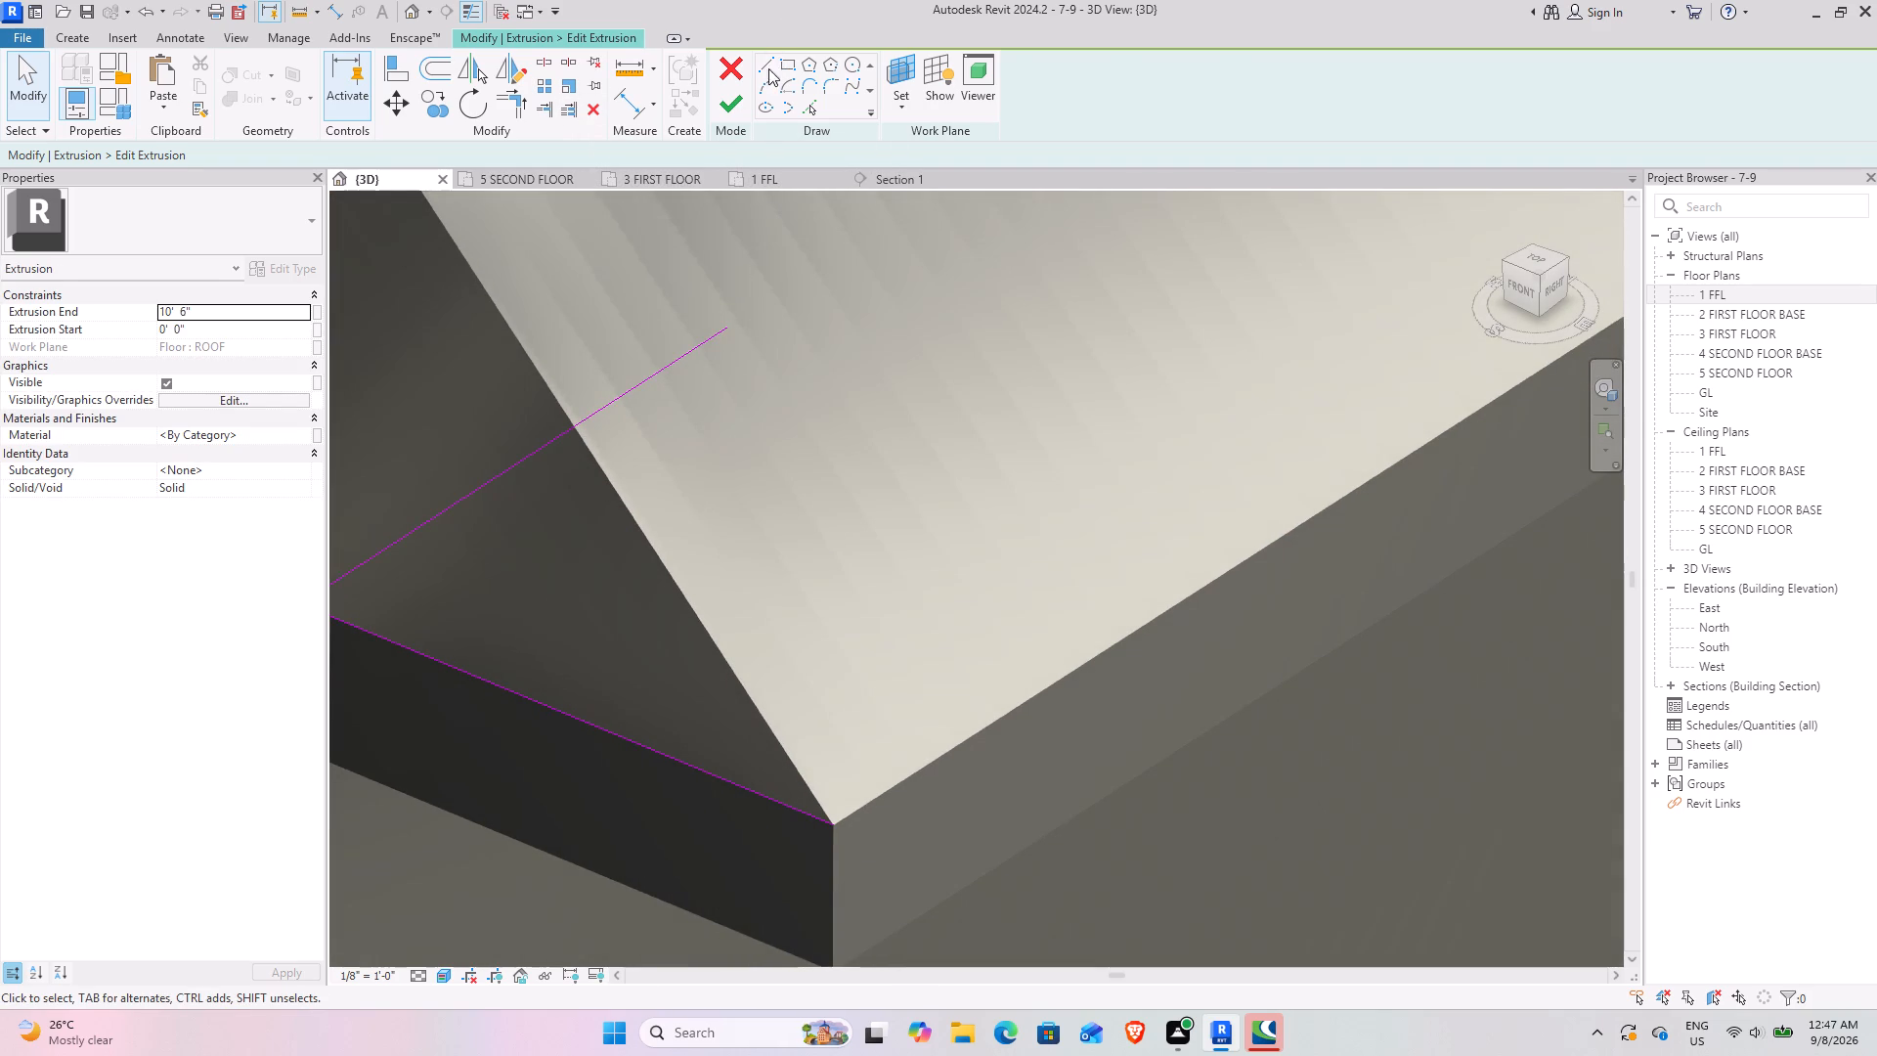
left_click(759, 65)
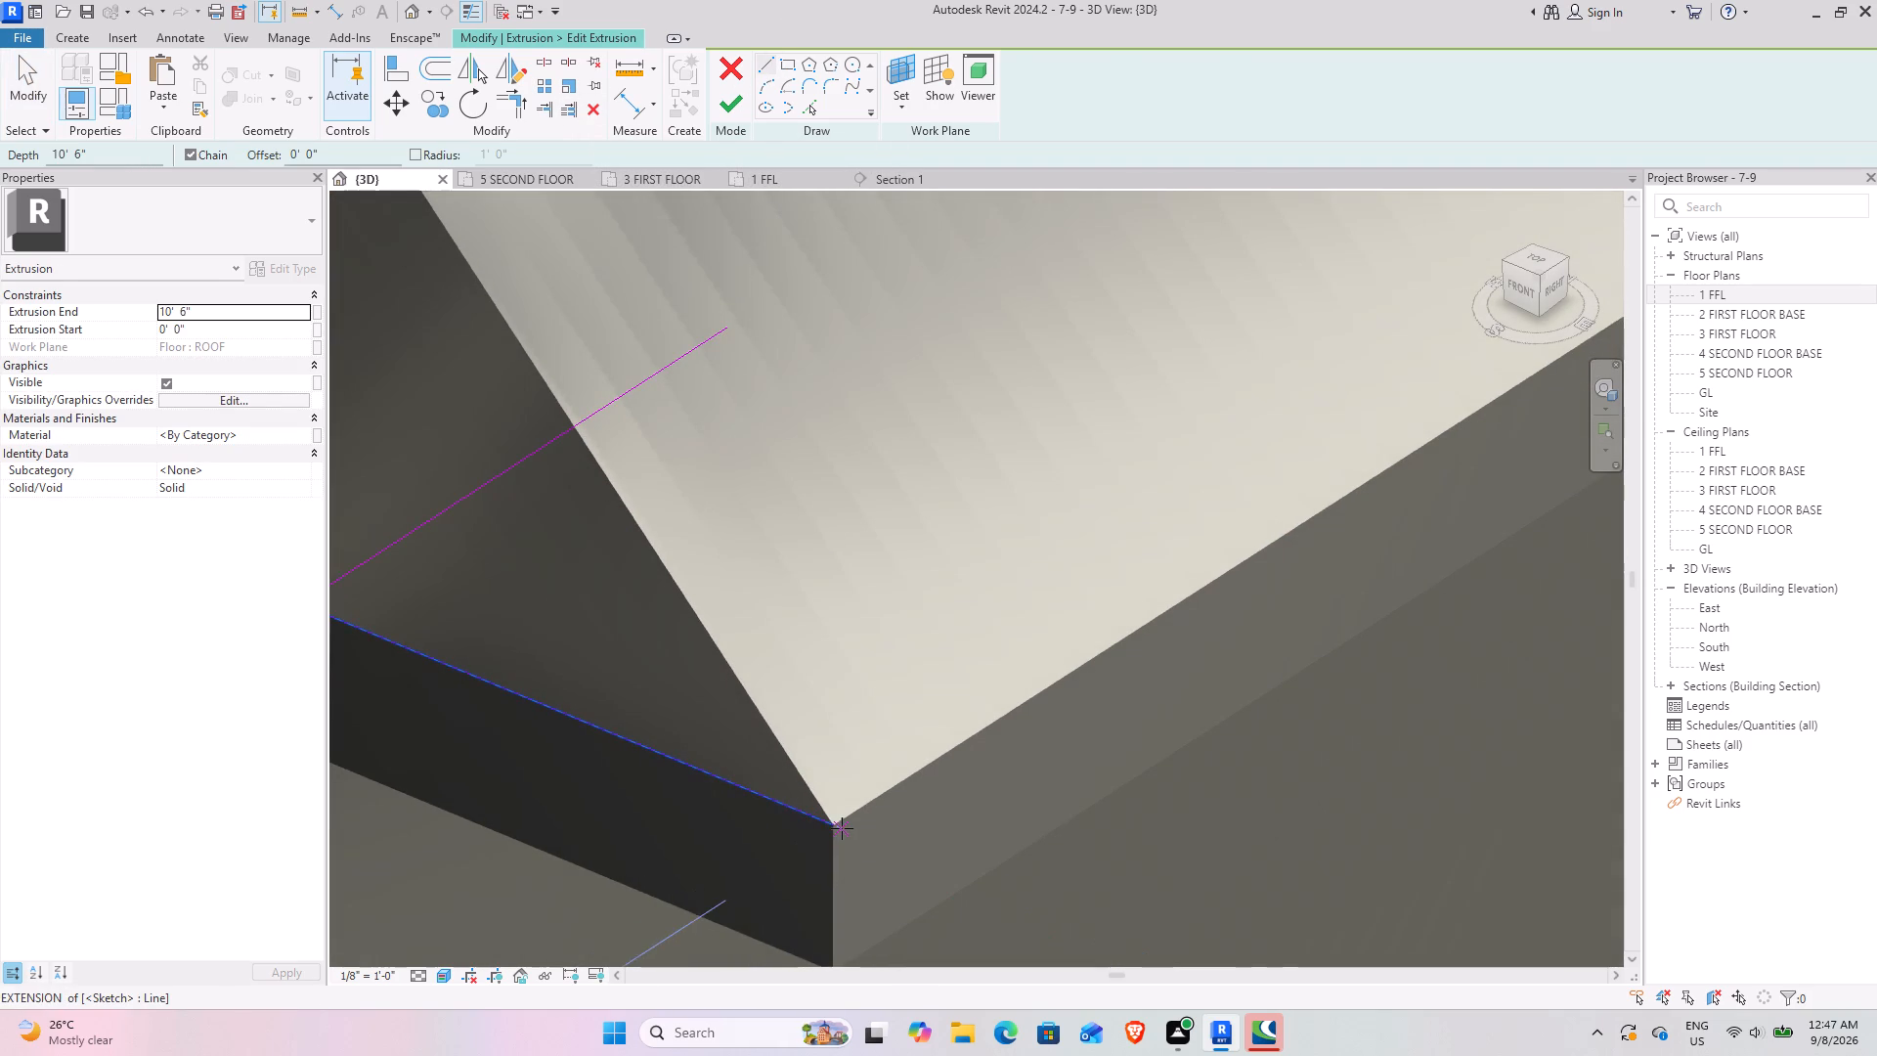
left_click(839, 824)
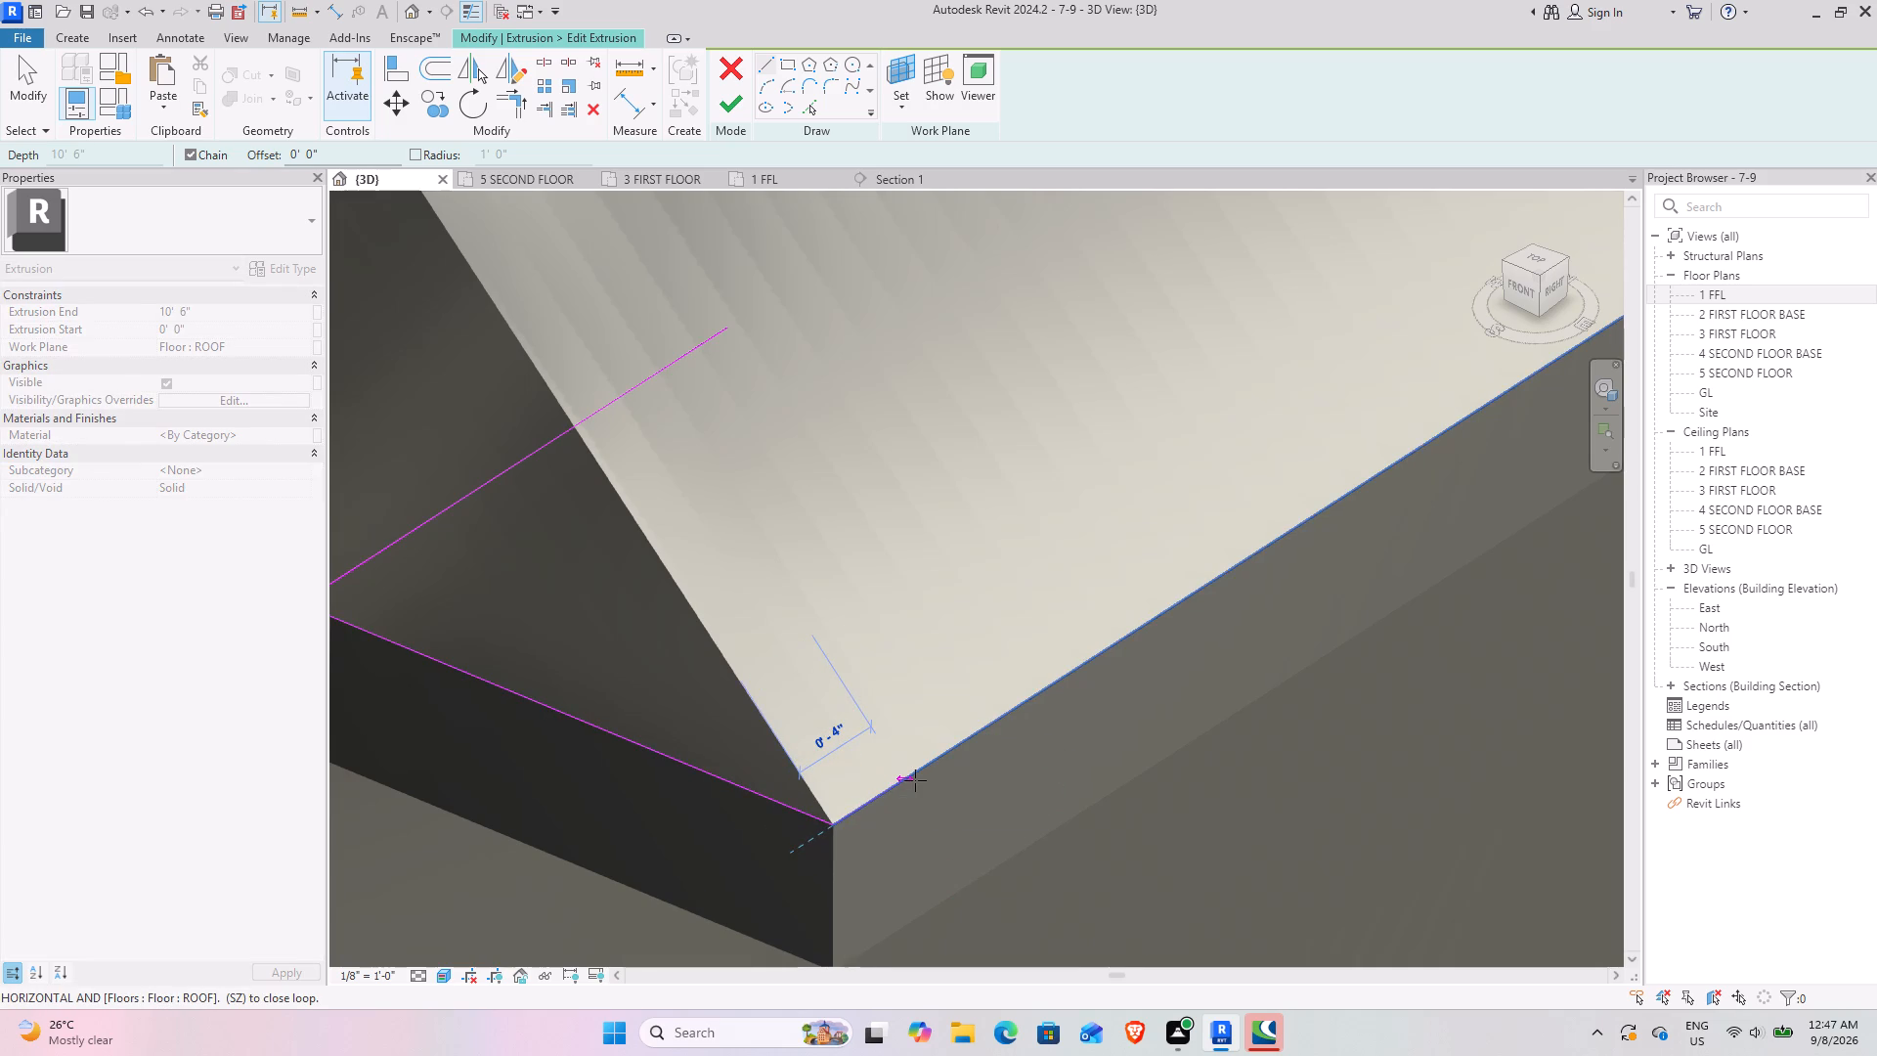
left_click(911, 782)
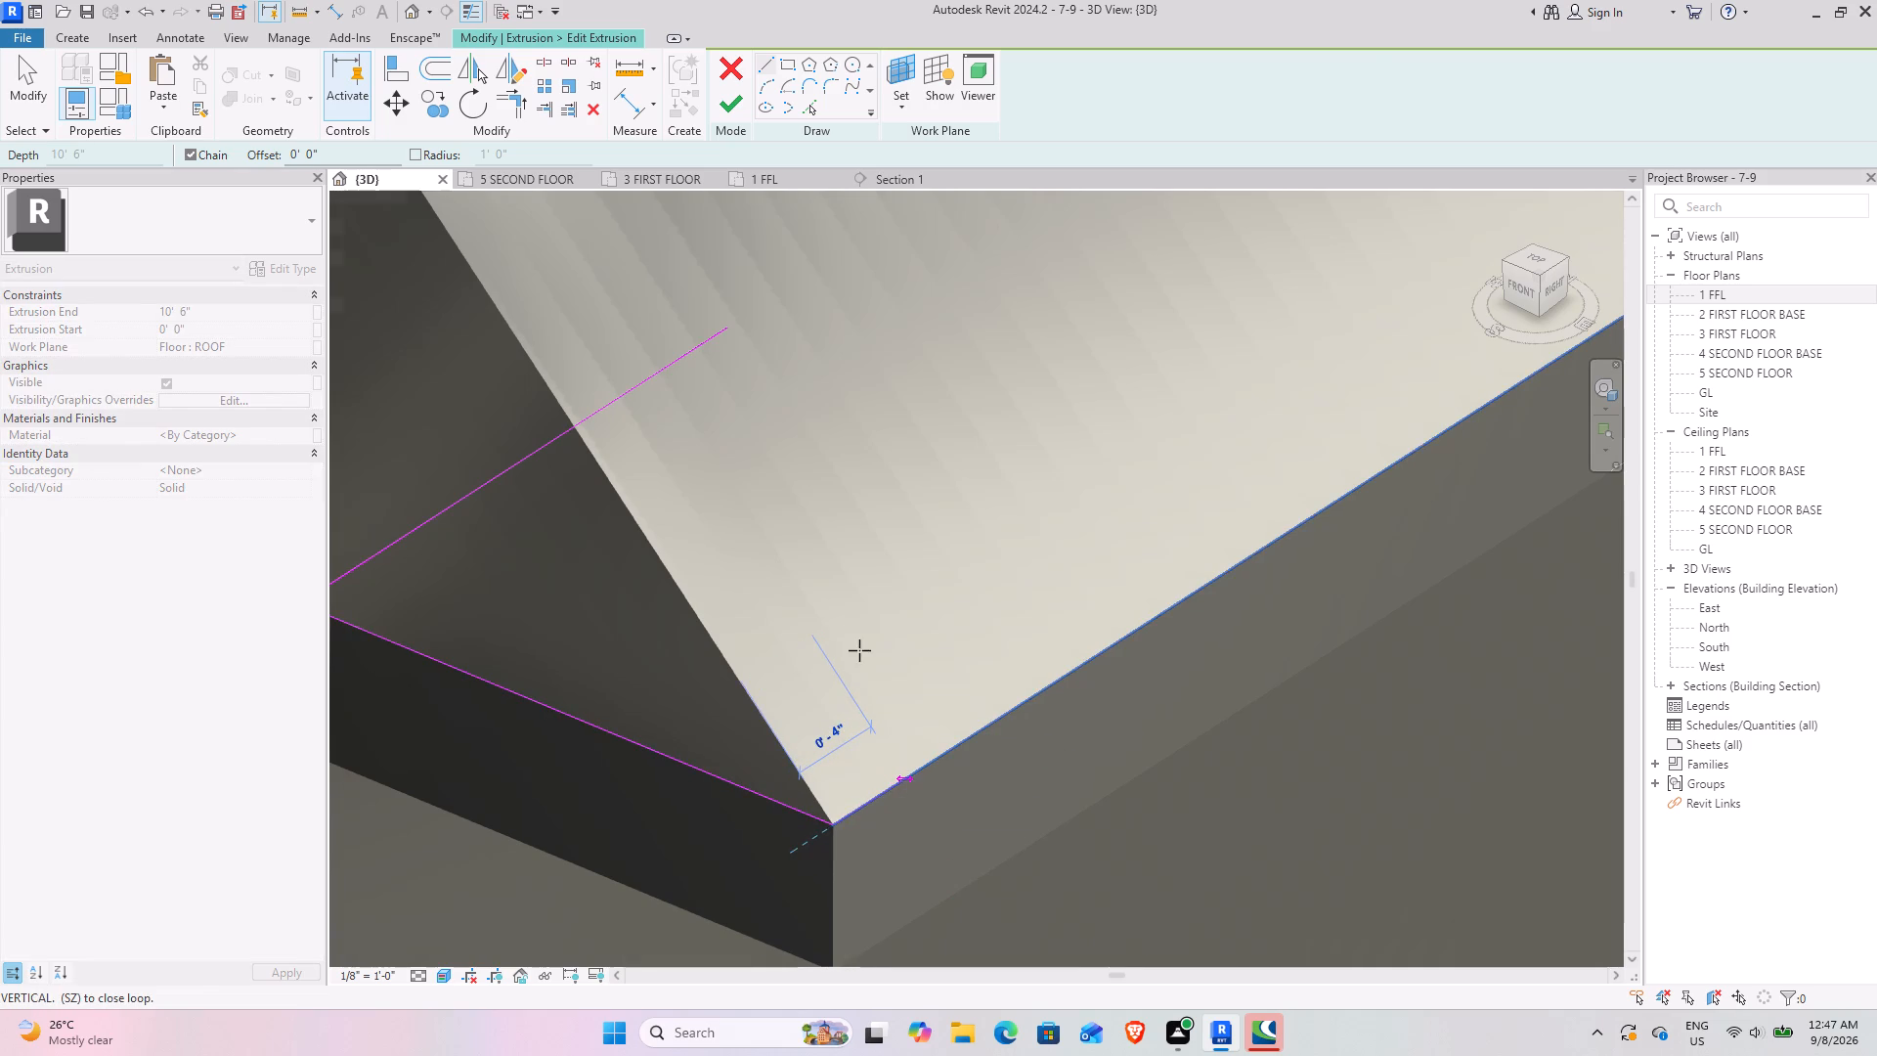
left_click(730, 331)
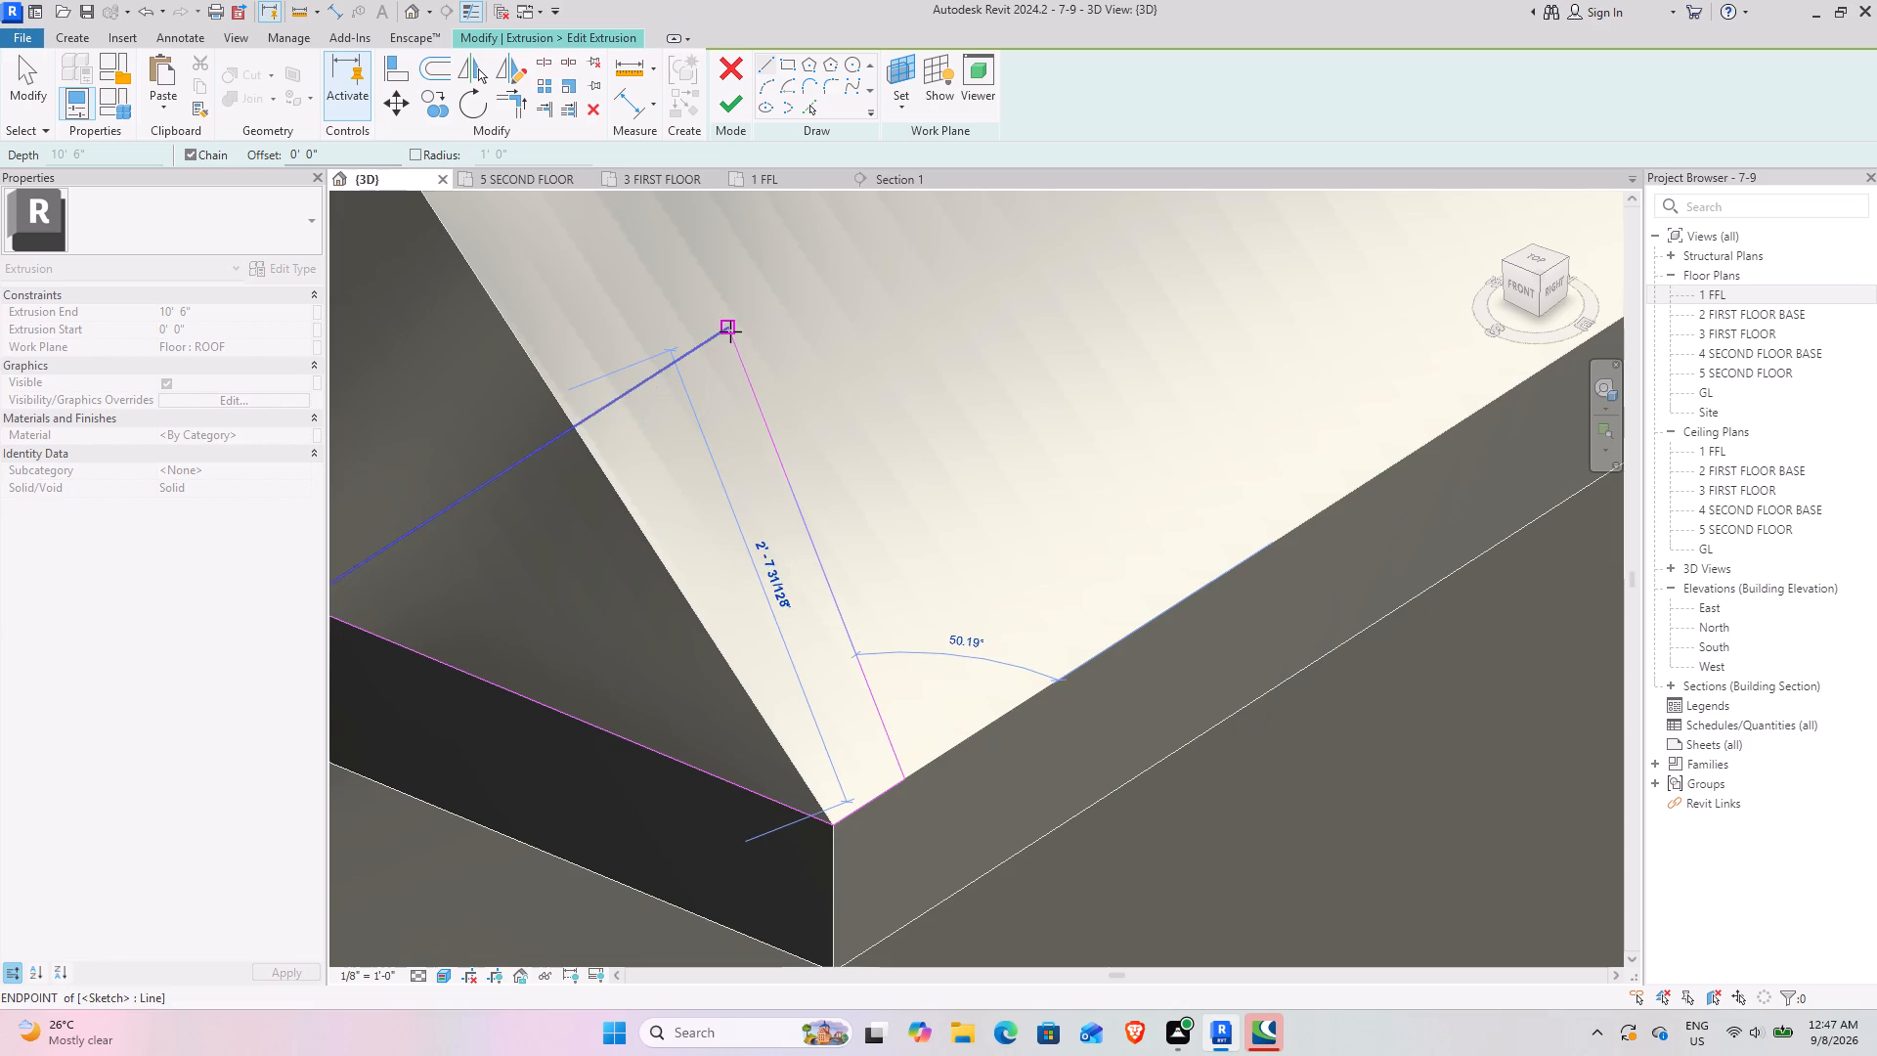
key("Escape")
key("Escape")
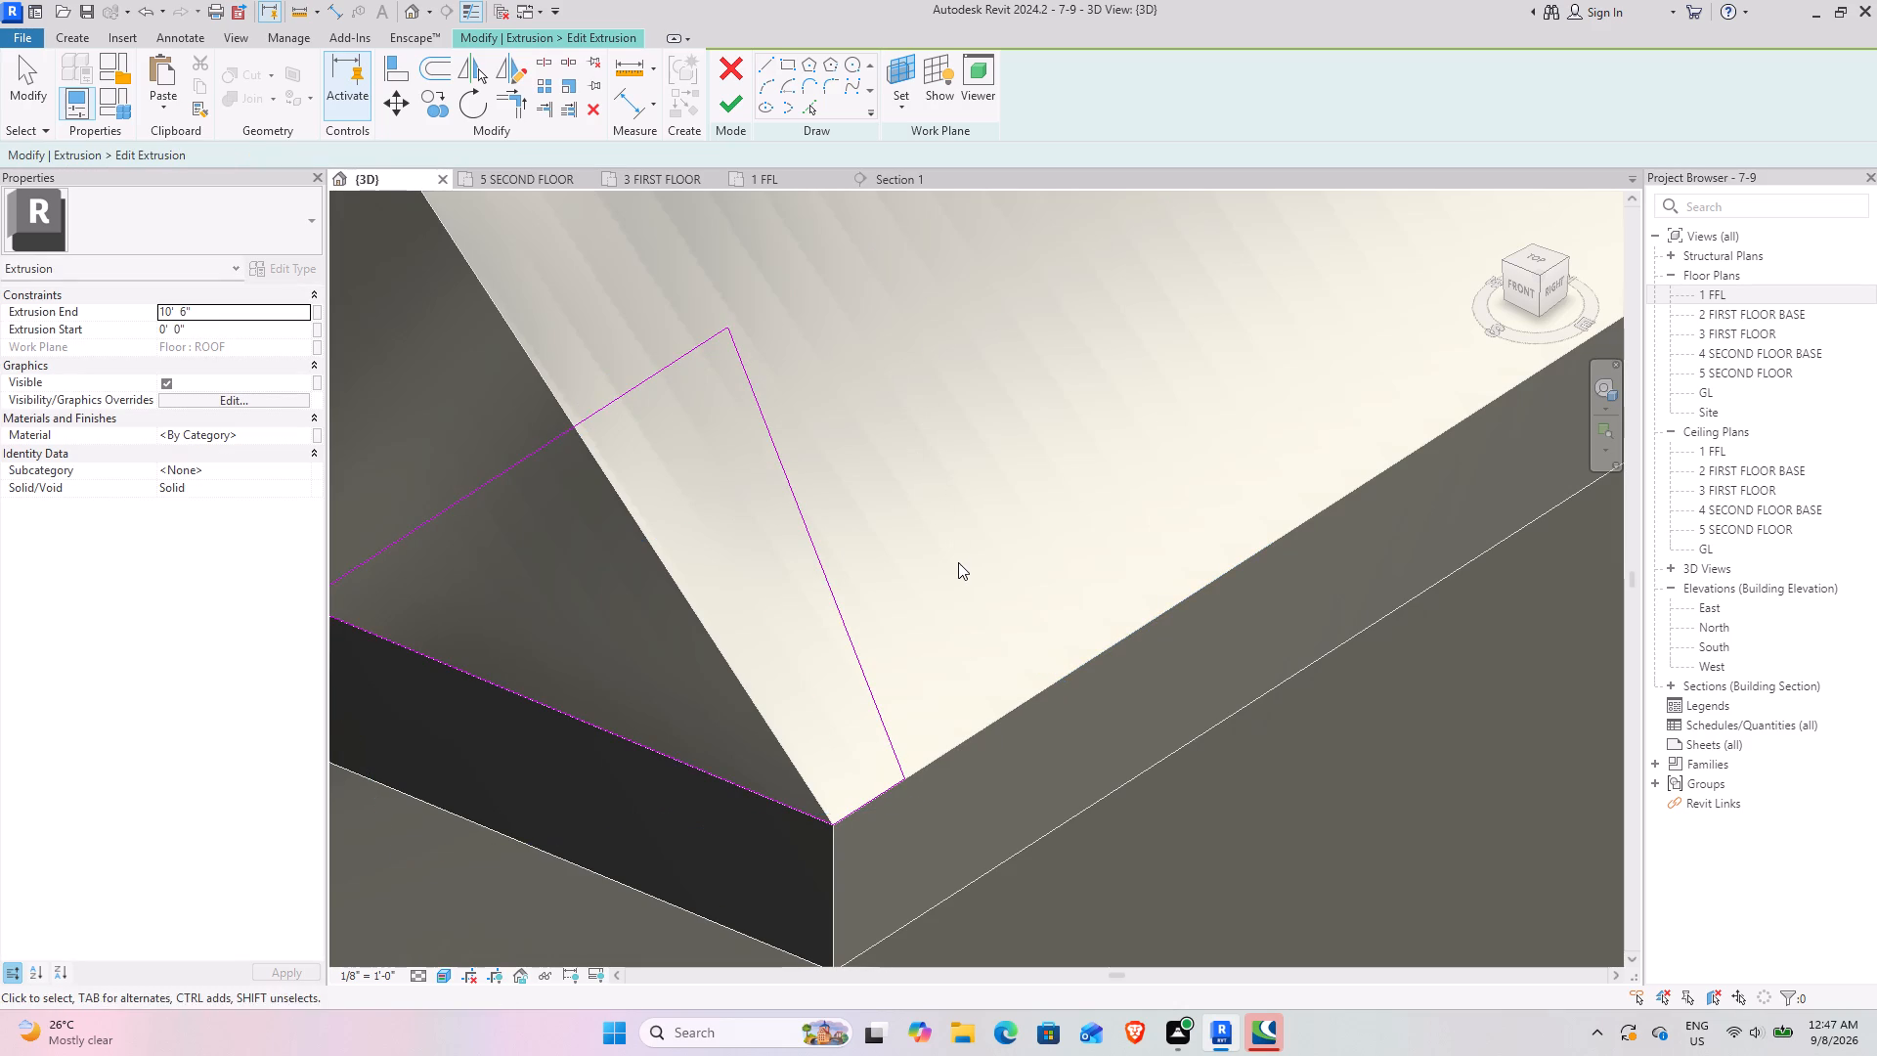
key("Escape")
Delete the sloping line of the far-end fin's triangle in the same sketch.
scroll(959, 565, "down", 14)
middle_click_drag(1303, 398, 957, 776)
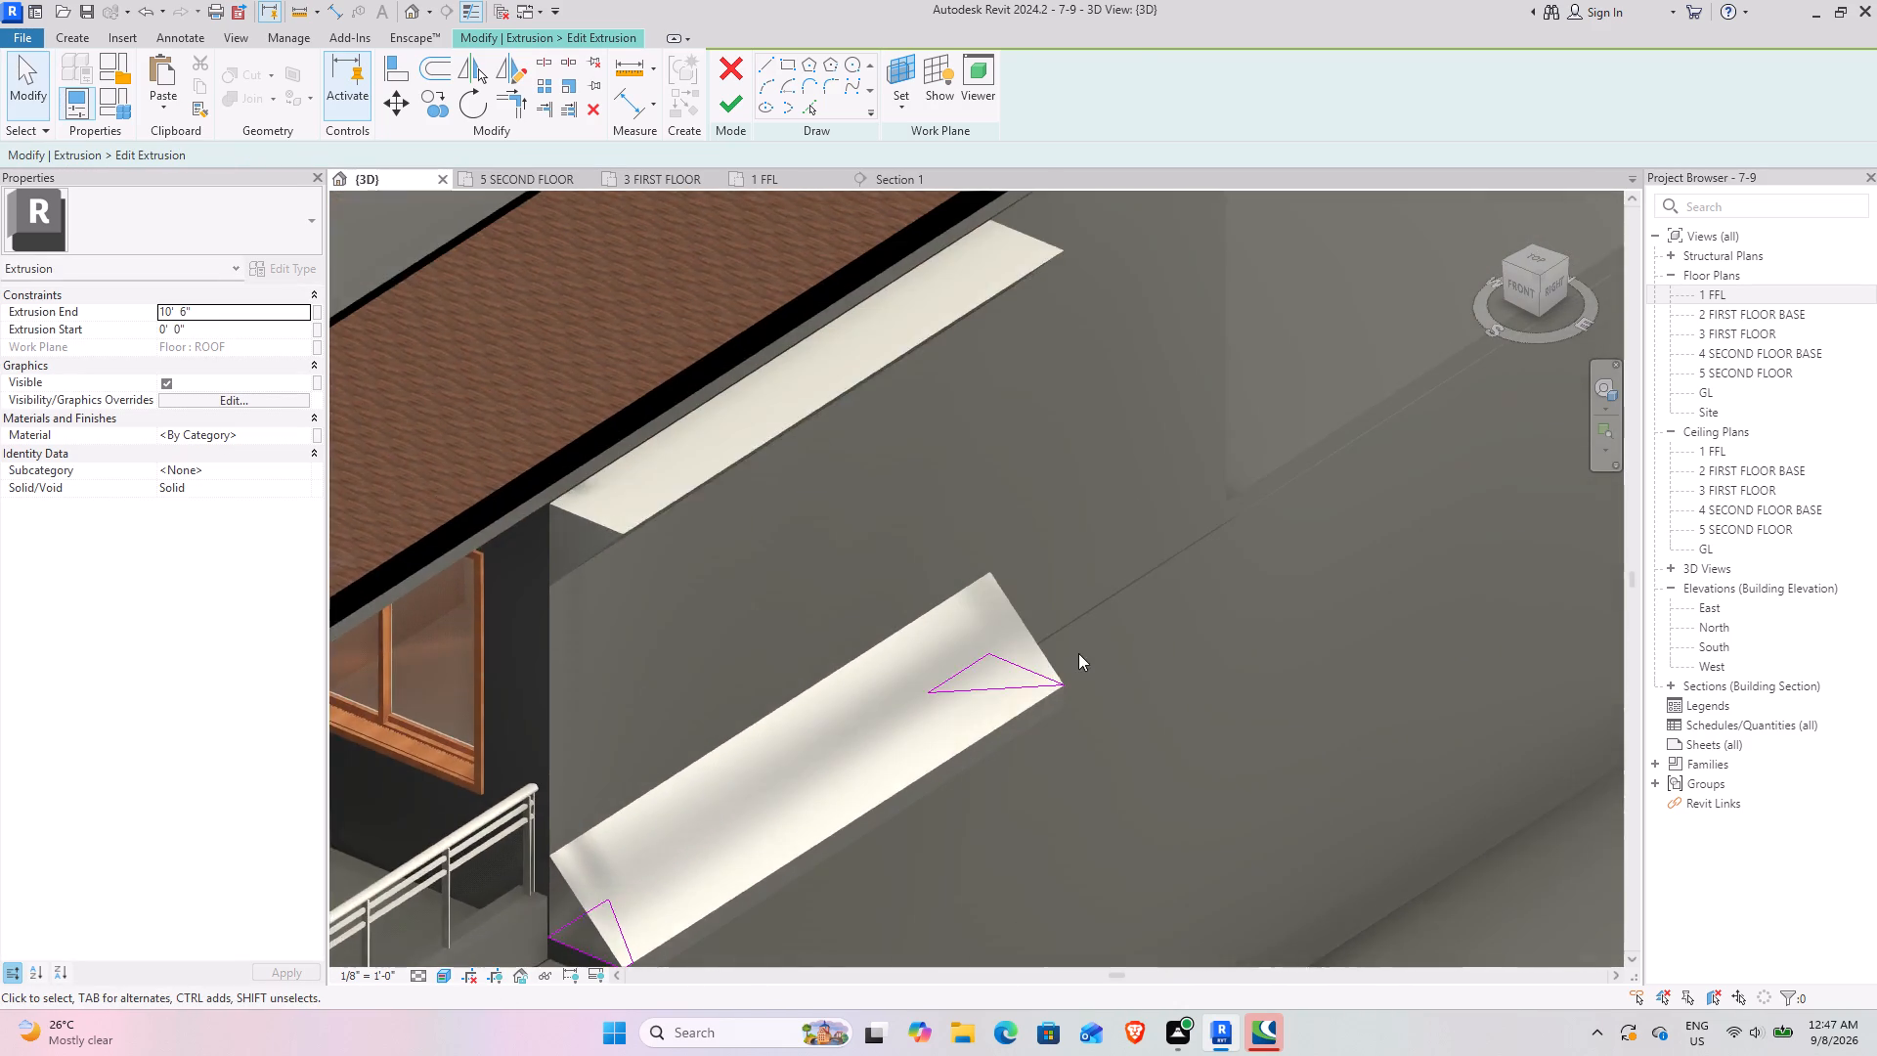
scroll(1078, 652, "up", 12)
left_click(1099, 654)
scroll(1197, 641, "up", 5)
left_click(600, 110)
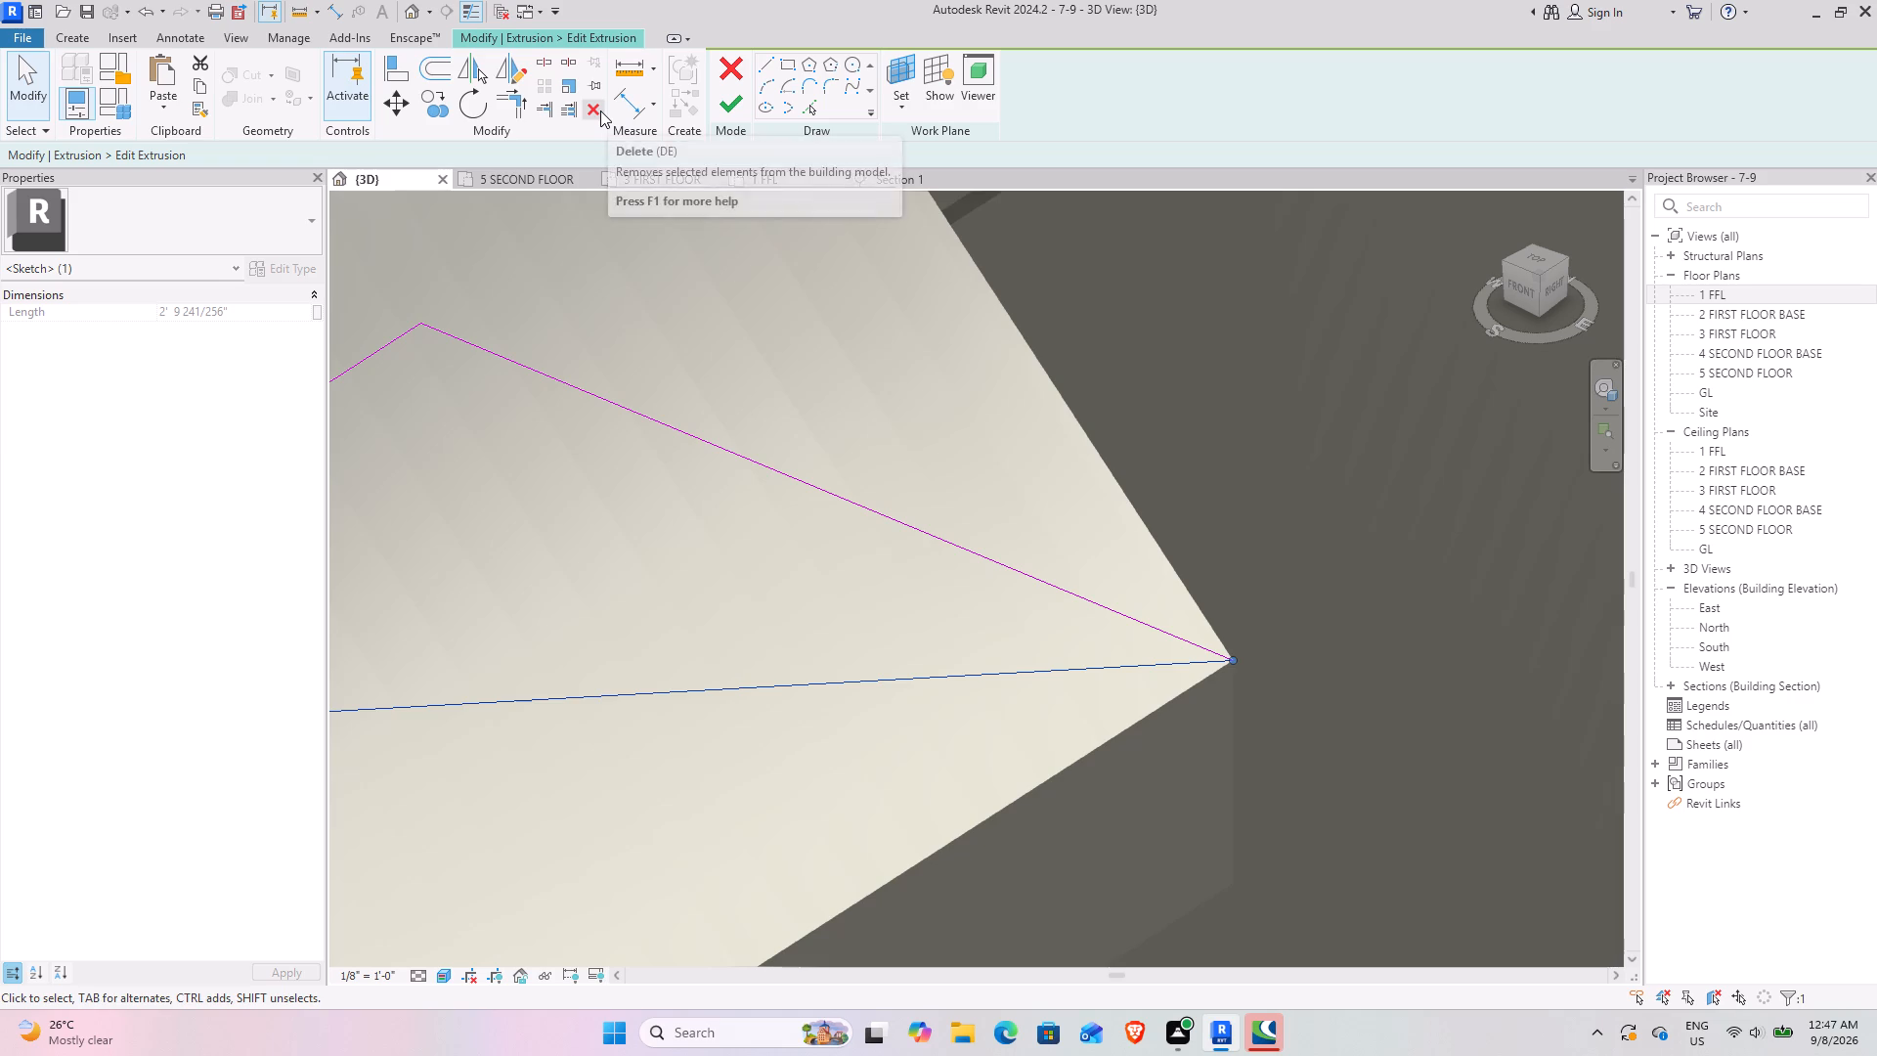
Close the far-end triangle with a 4" line along the slab's outer edge and a sloping line to the wall-side endpoint, and finish the sketch.
left_click(754, 64)
left_click(764, 65)
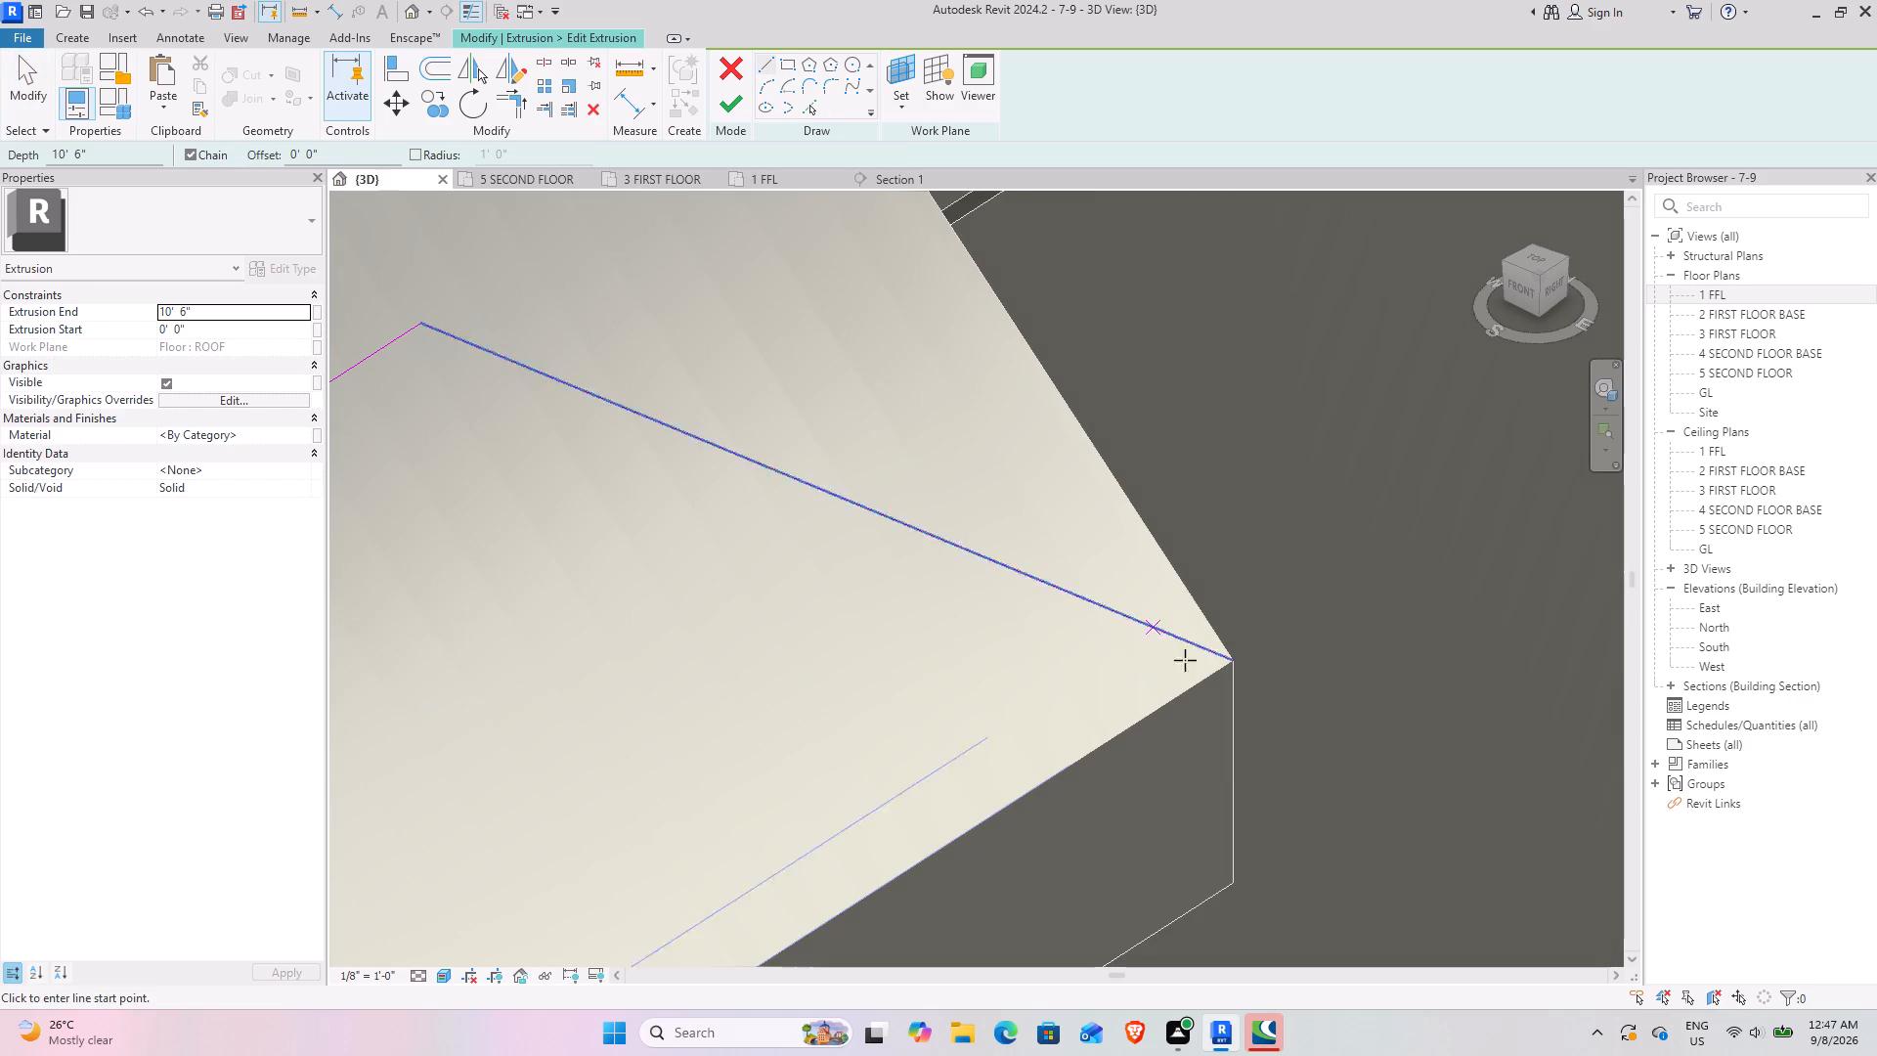
left_click(1235, 665)
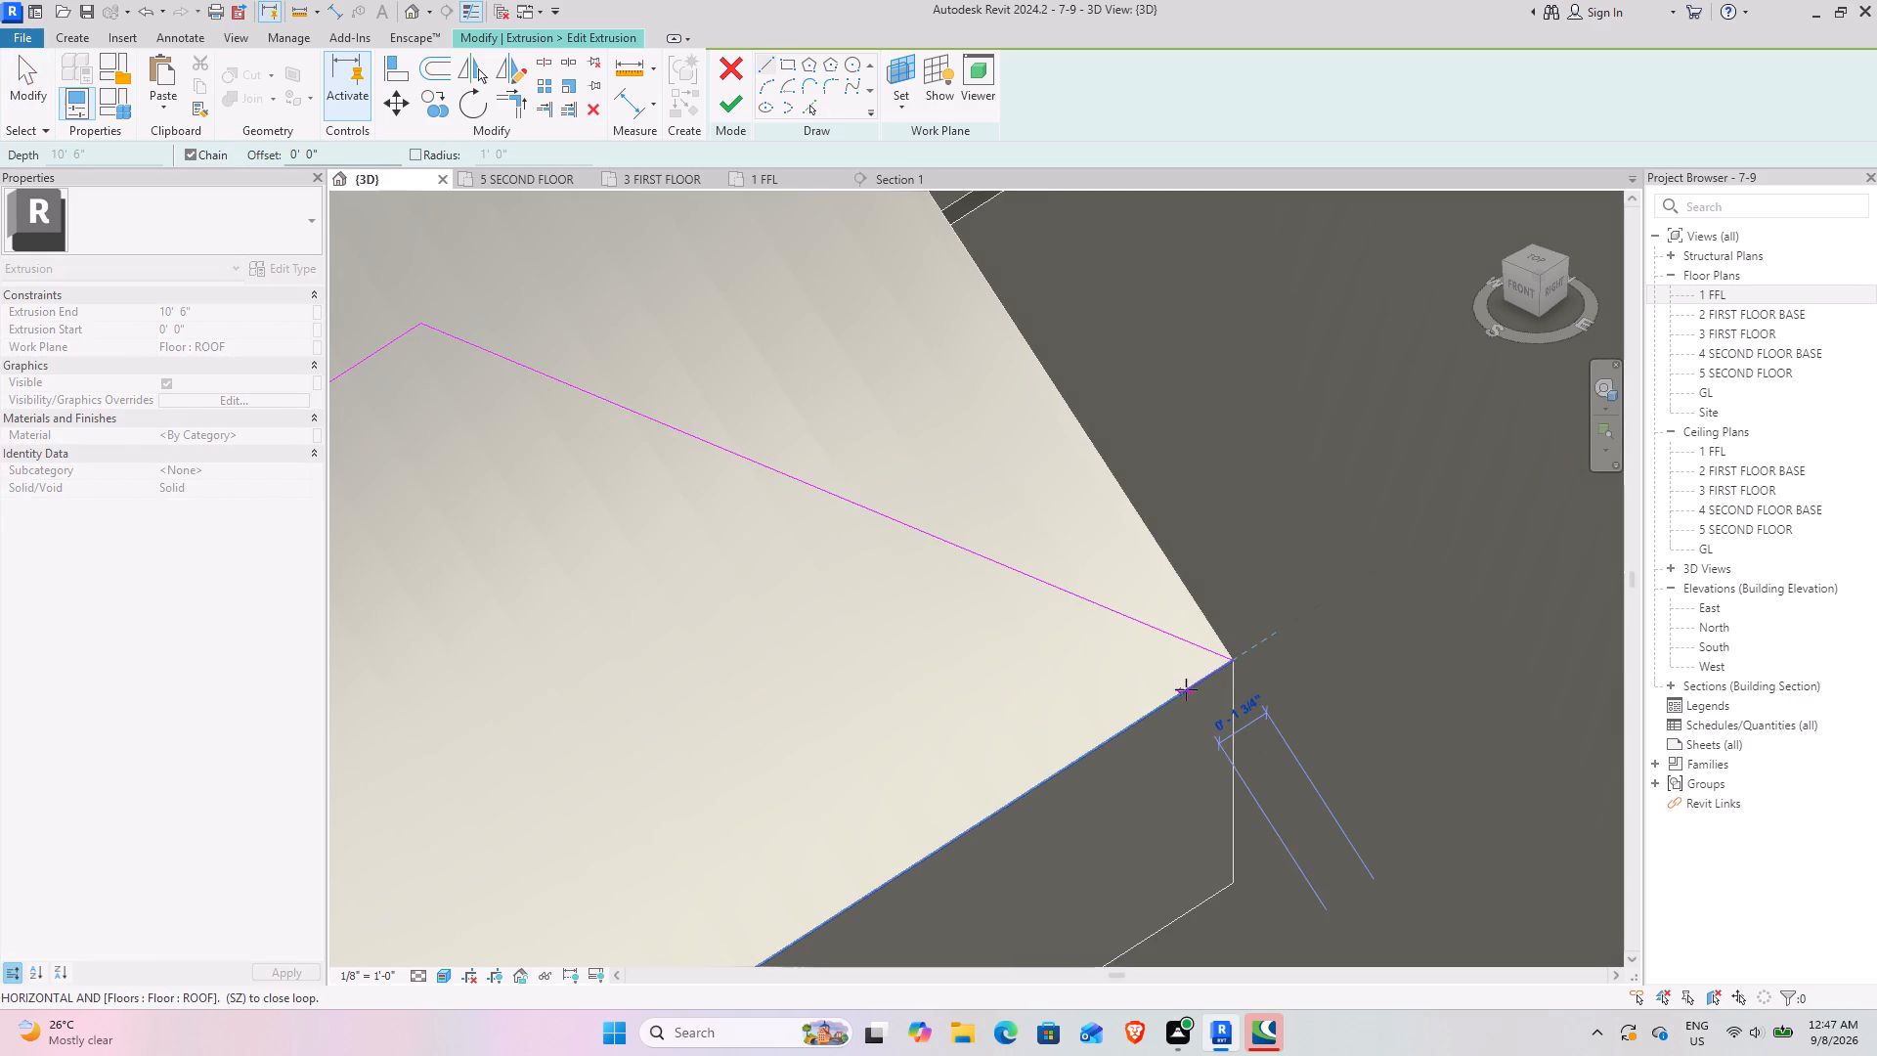
left_click(1130, 735)
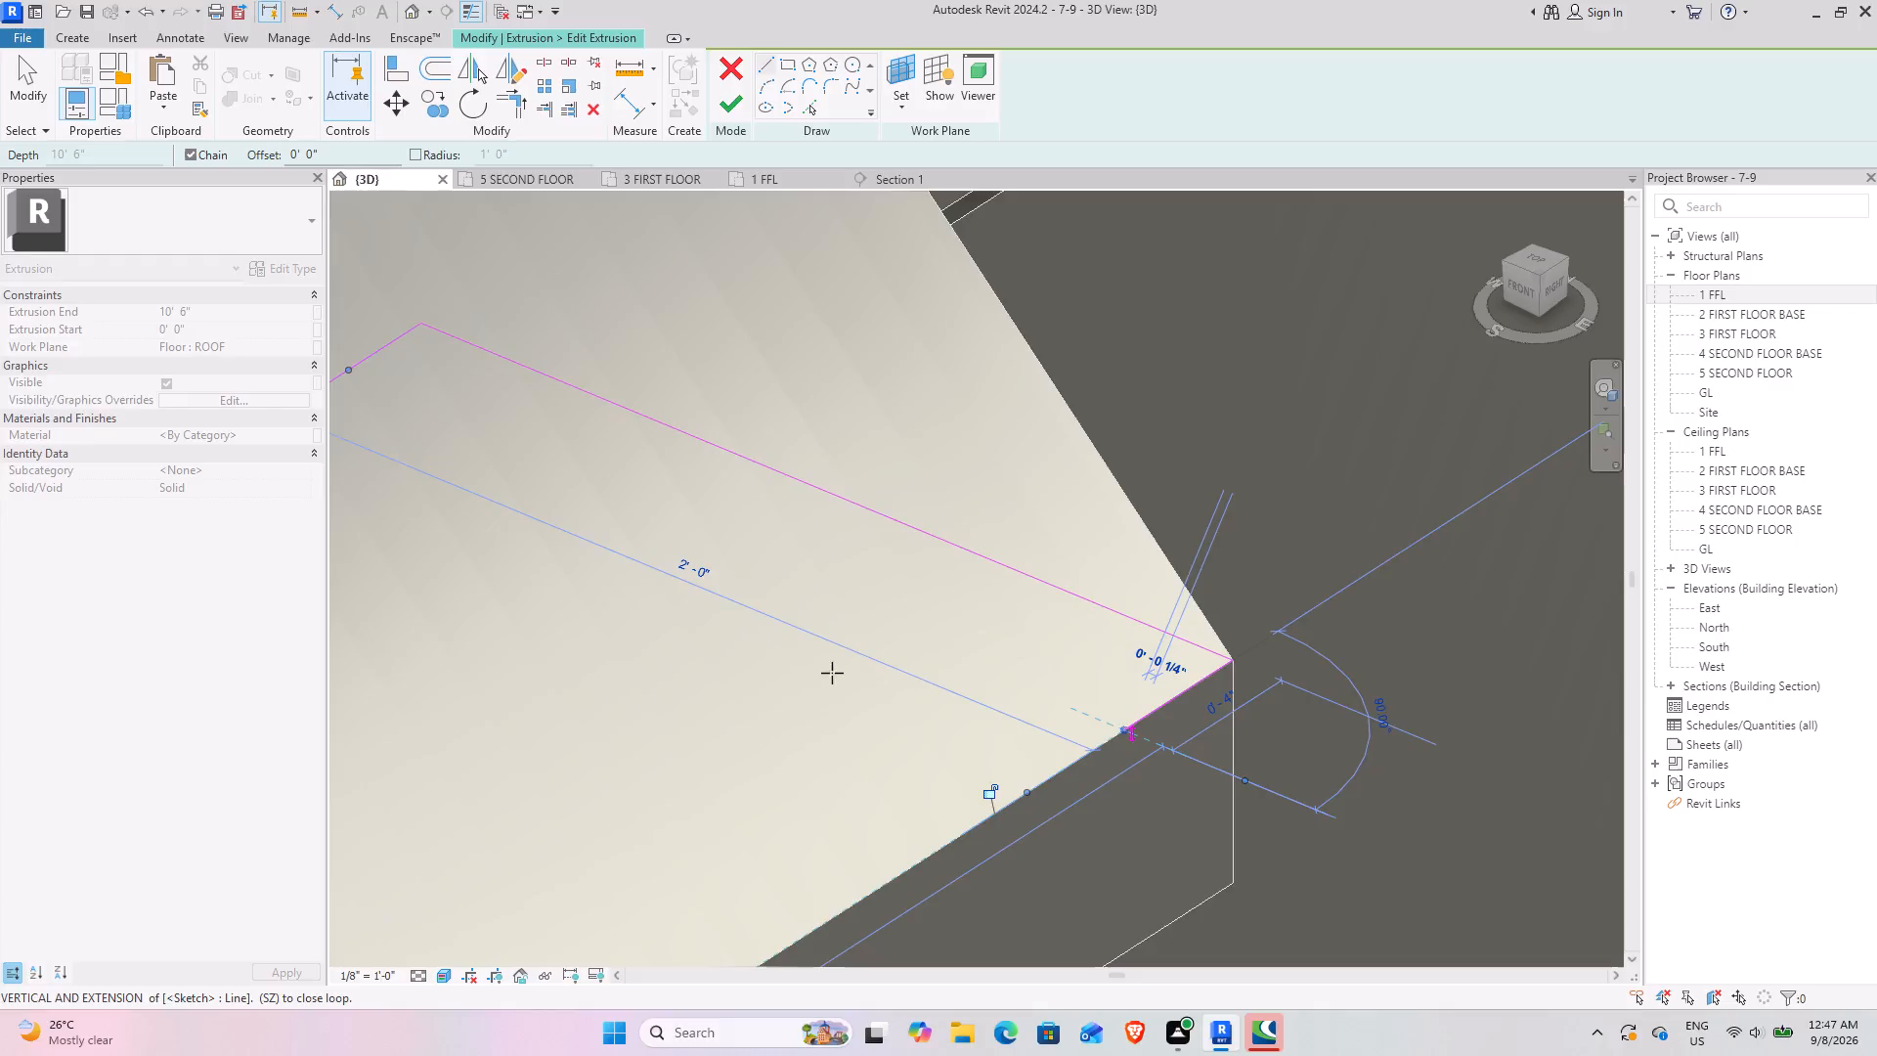
scroll(802, 673, "down", 3)
middle_click_drag(779, 664, 1102, 663)
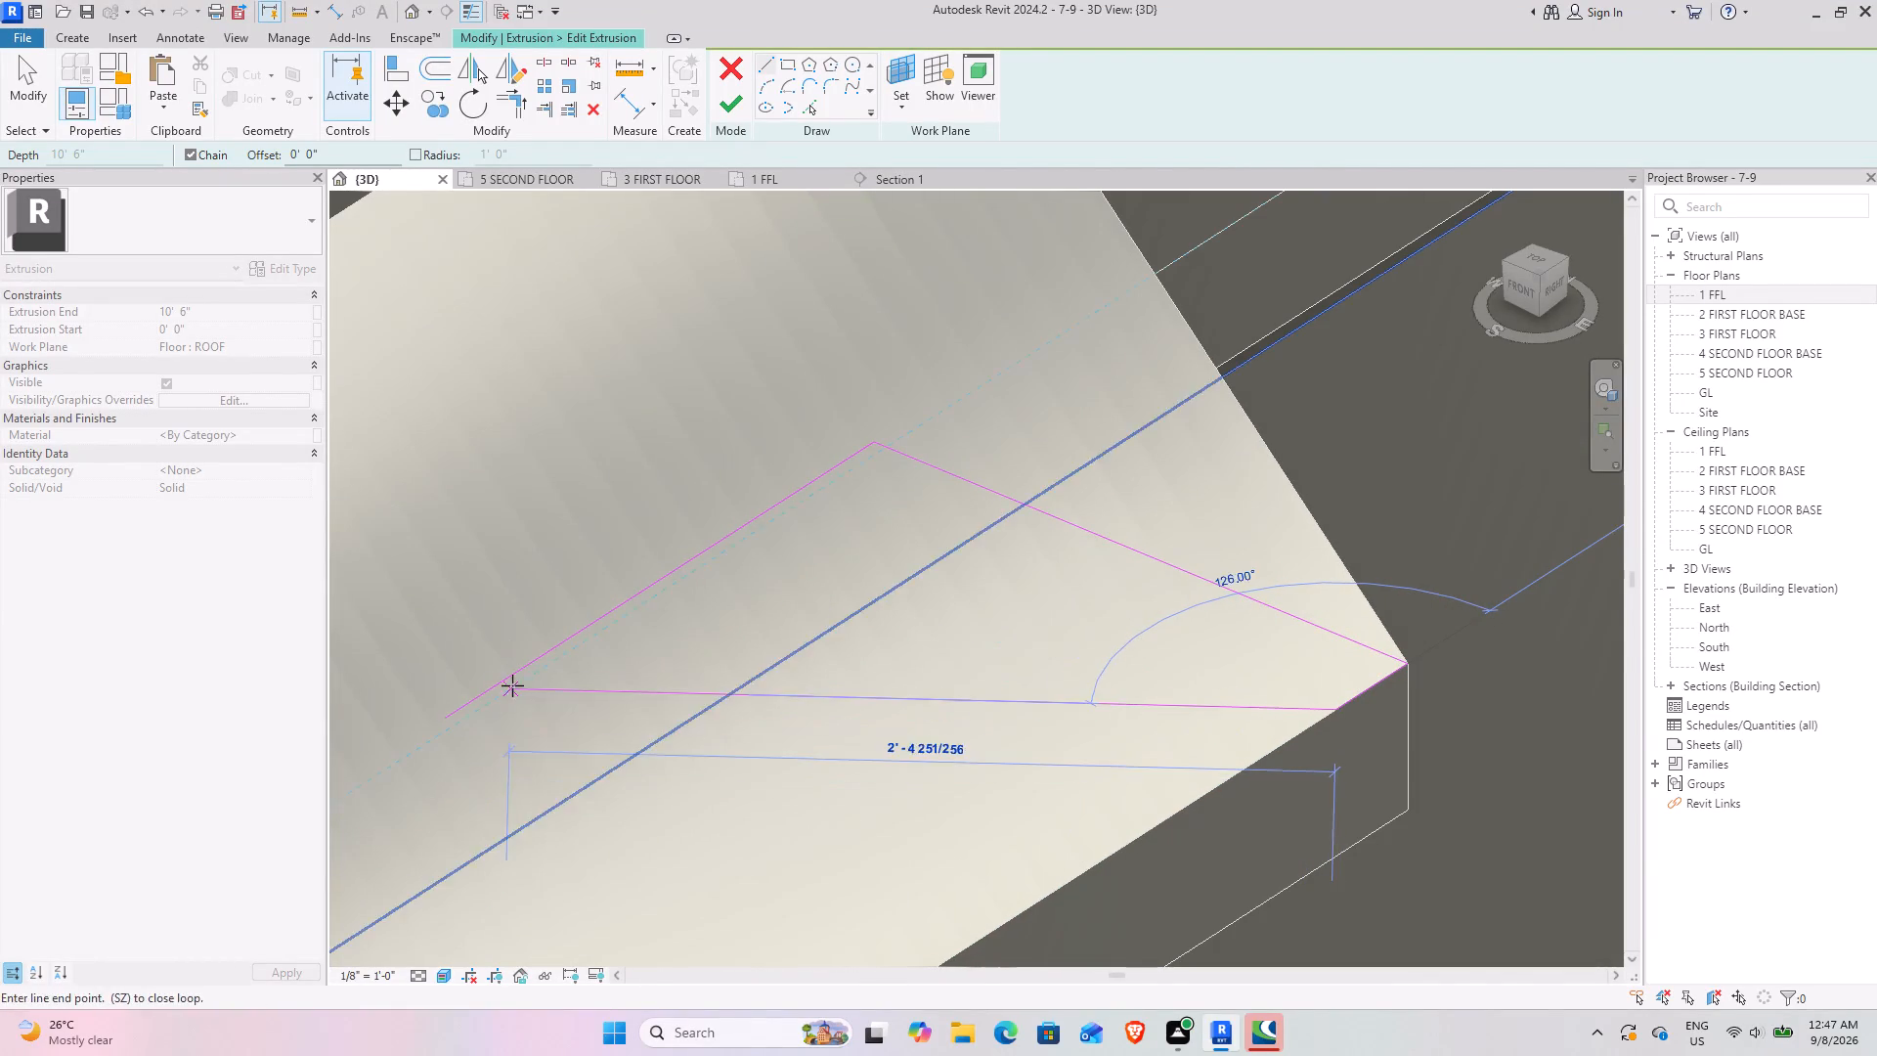
left_click(440, 721)
scroll(654, 685, "down", 10)
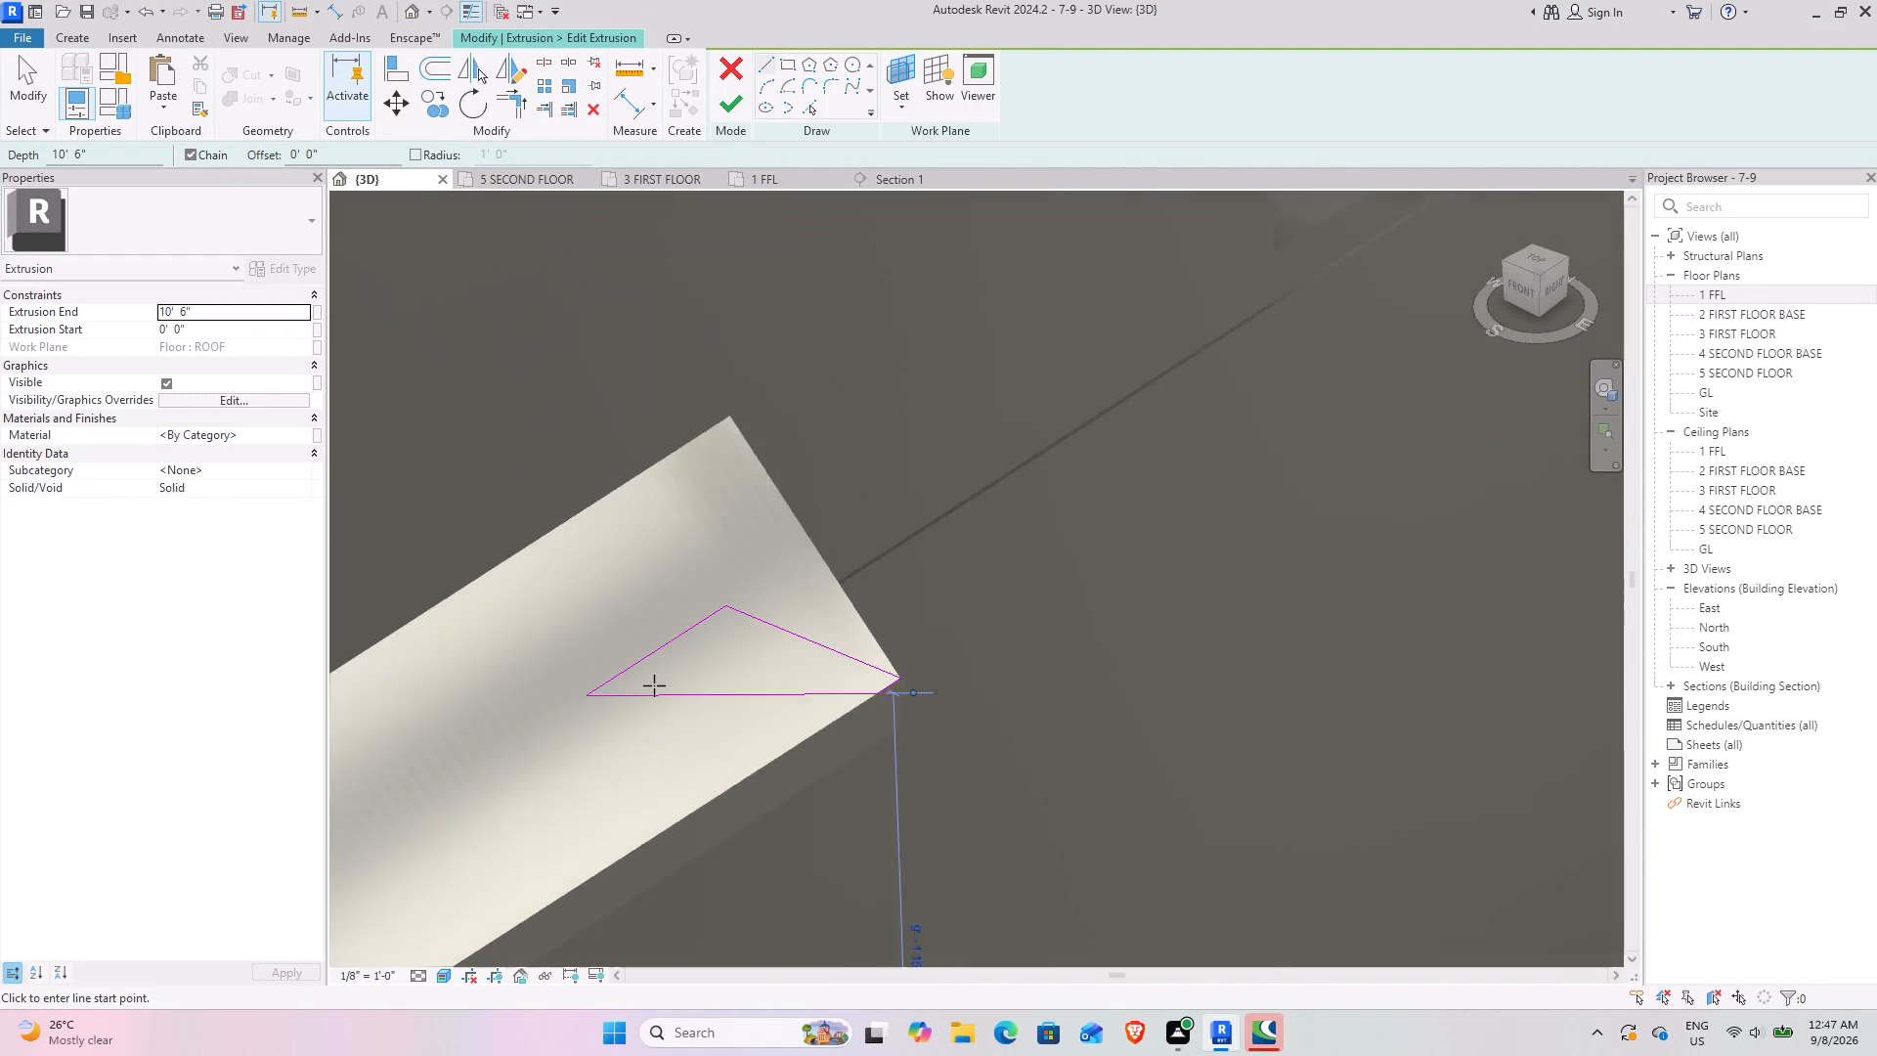
scroll(654, 685, "down", 3)
left_click(729, 104)
scroll(702, 650, "down", 7)
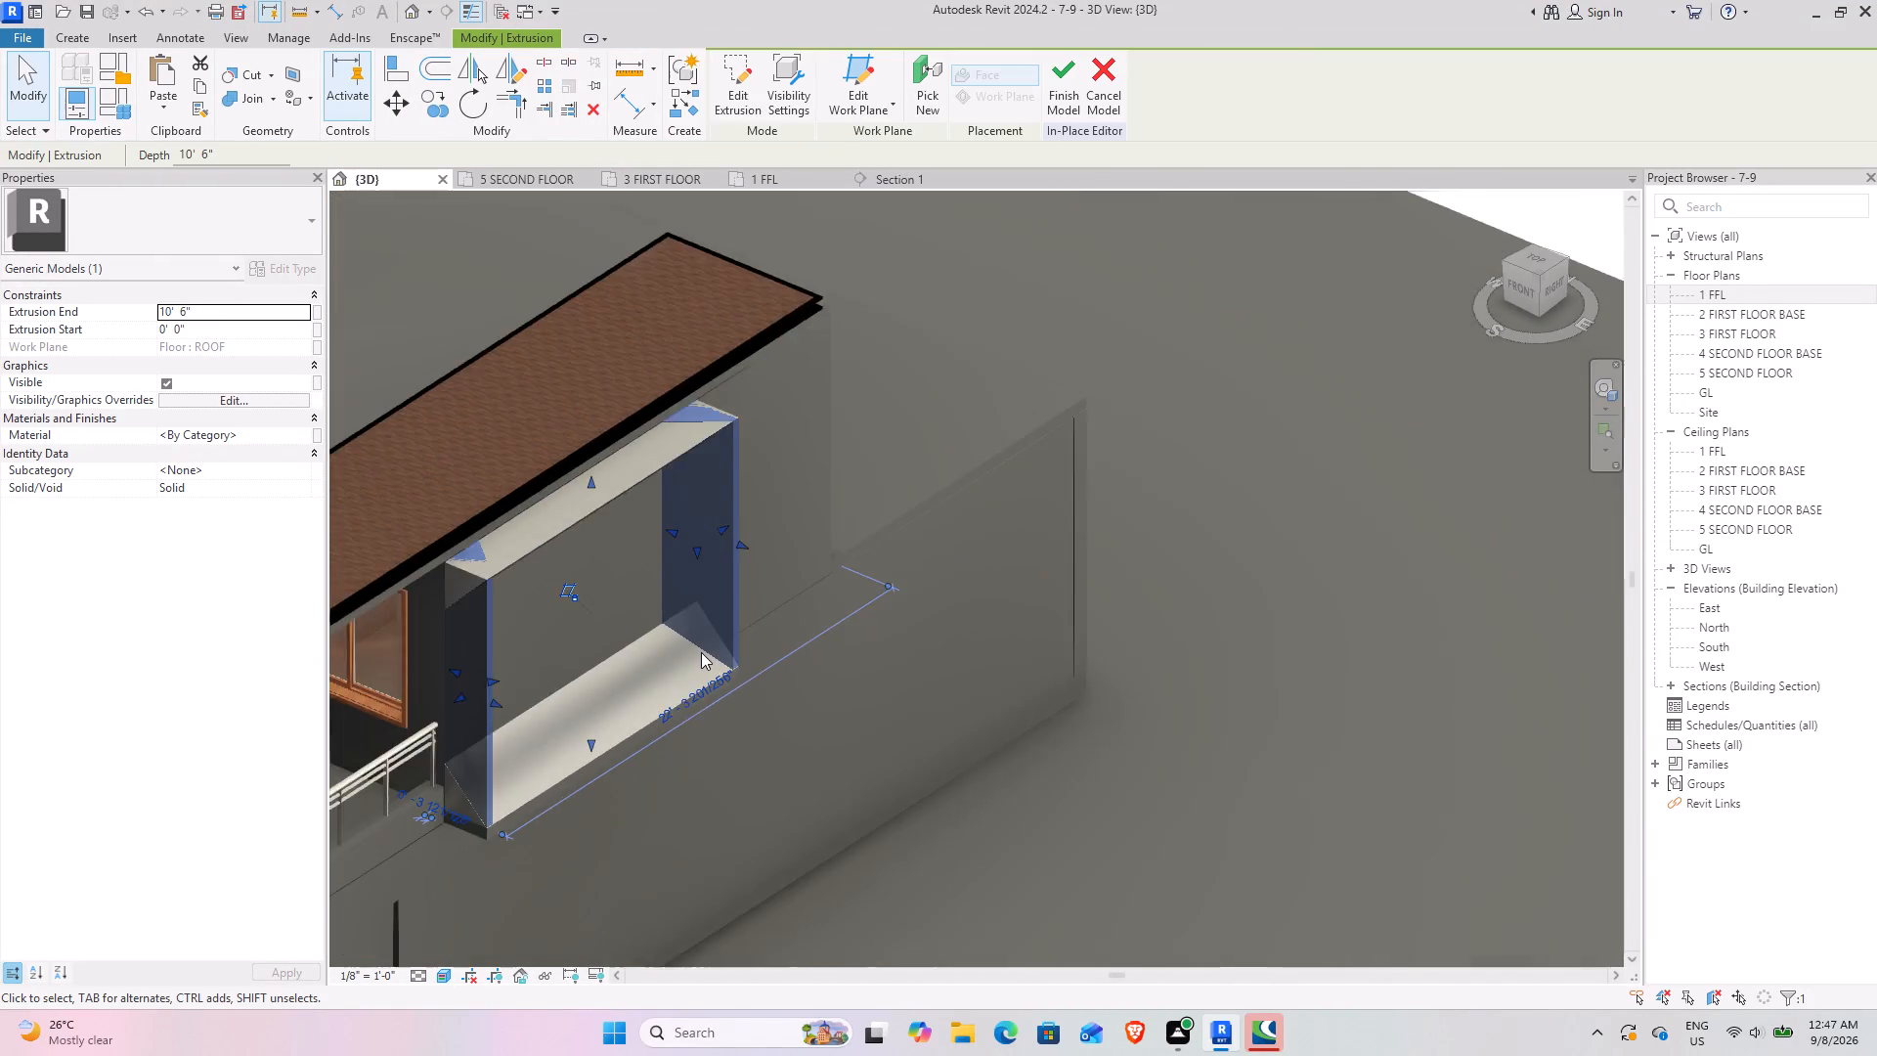
Examine the reshaped fins against the horizontal triangular extrusions from the side and the front corner of the house.
scroll(701, 652, "down", 2)
left_click(1146, 713)
middle_click_drag(891, 694, 629, 555, "shift")
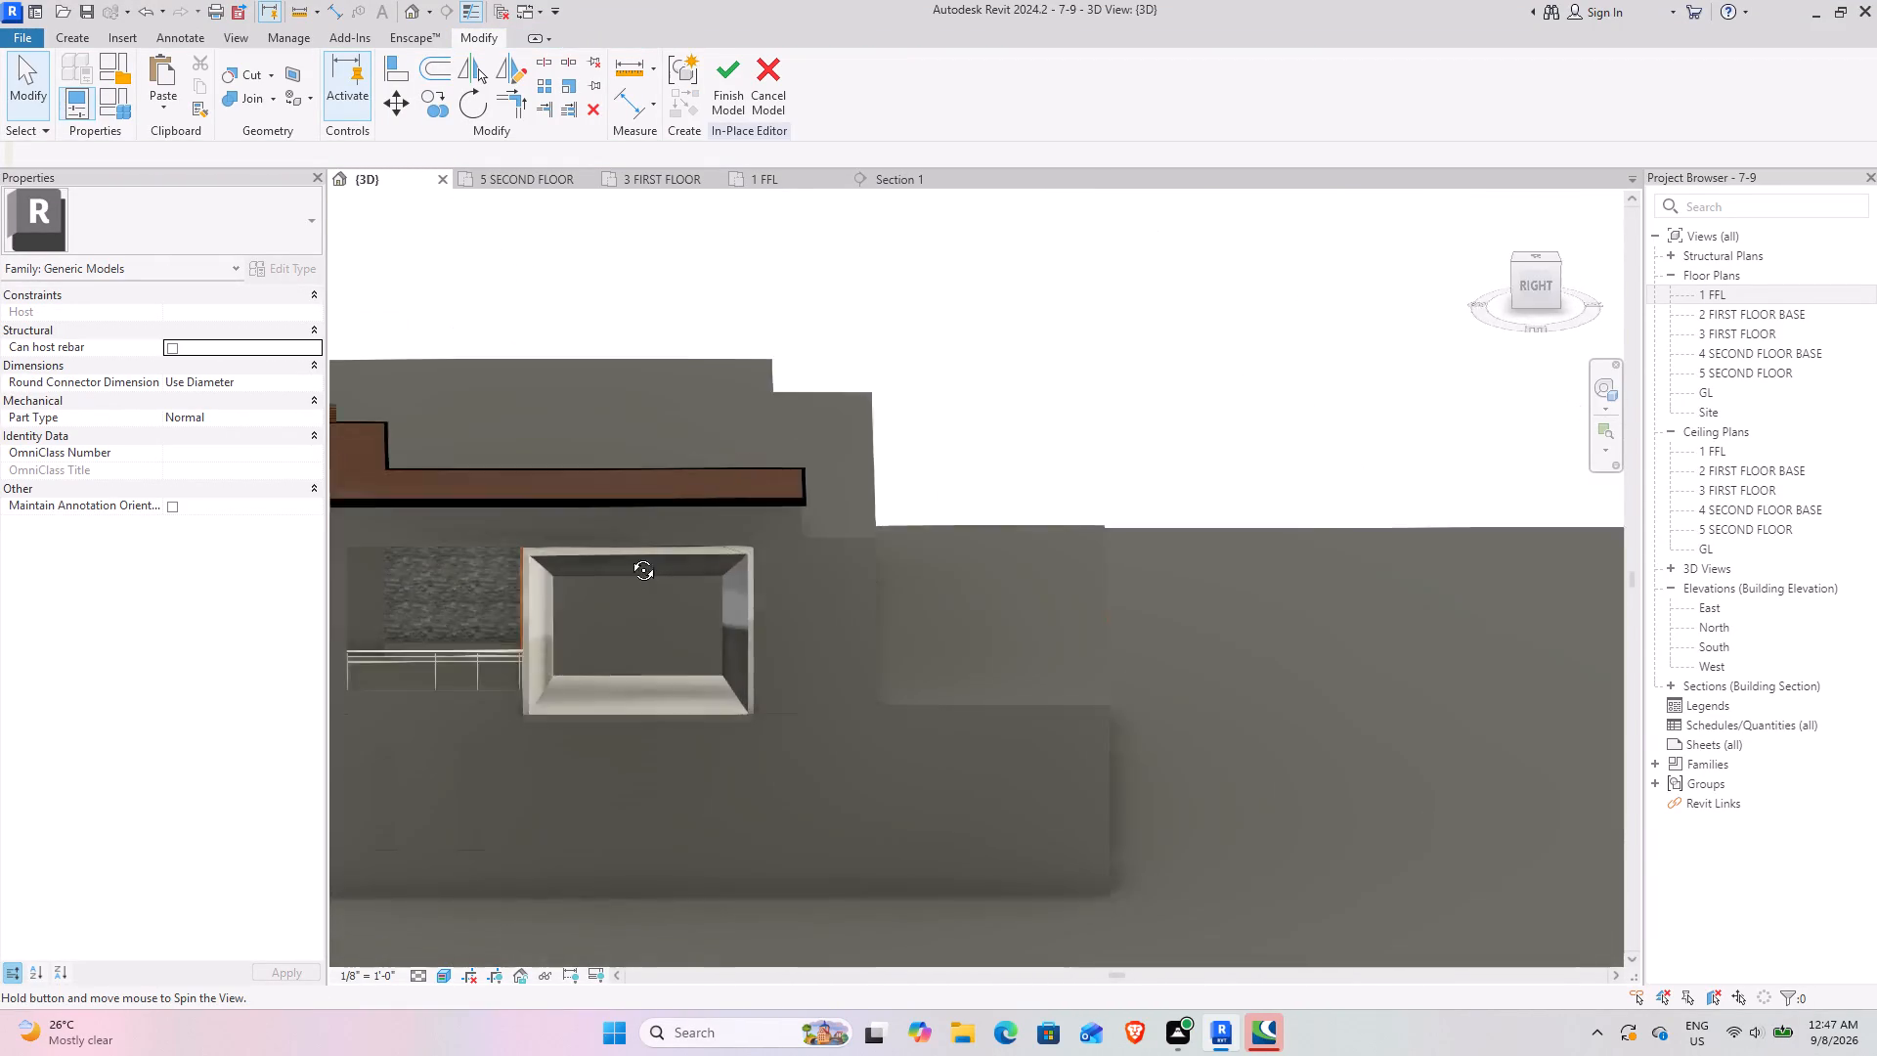
middle_click_drag(629, 555, 814, 629, "shift")
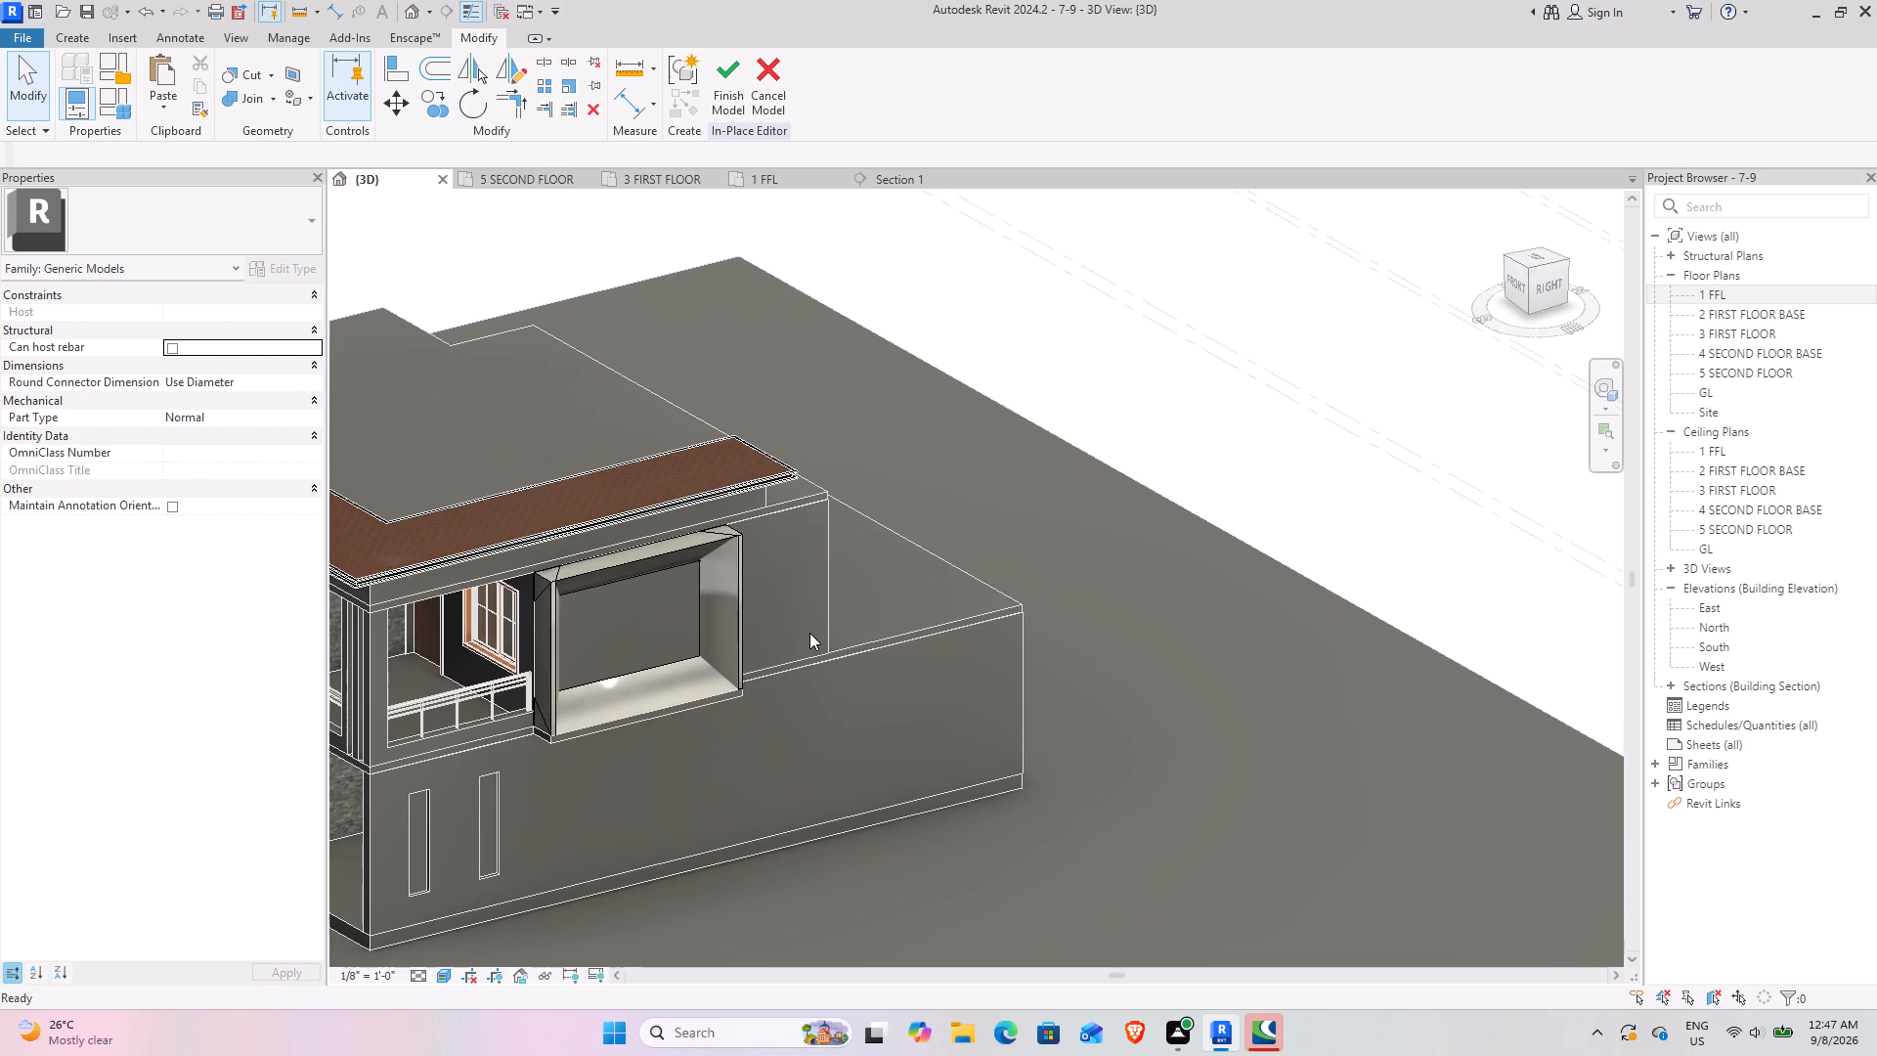
scroll(563, 537, "down", 1)
middle_click_drag(546, 626, 475, 482, "shift")
scroll(803, 644, "up", 7)
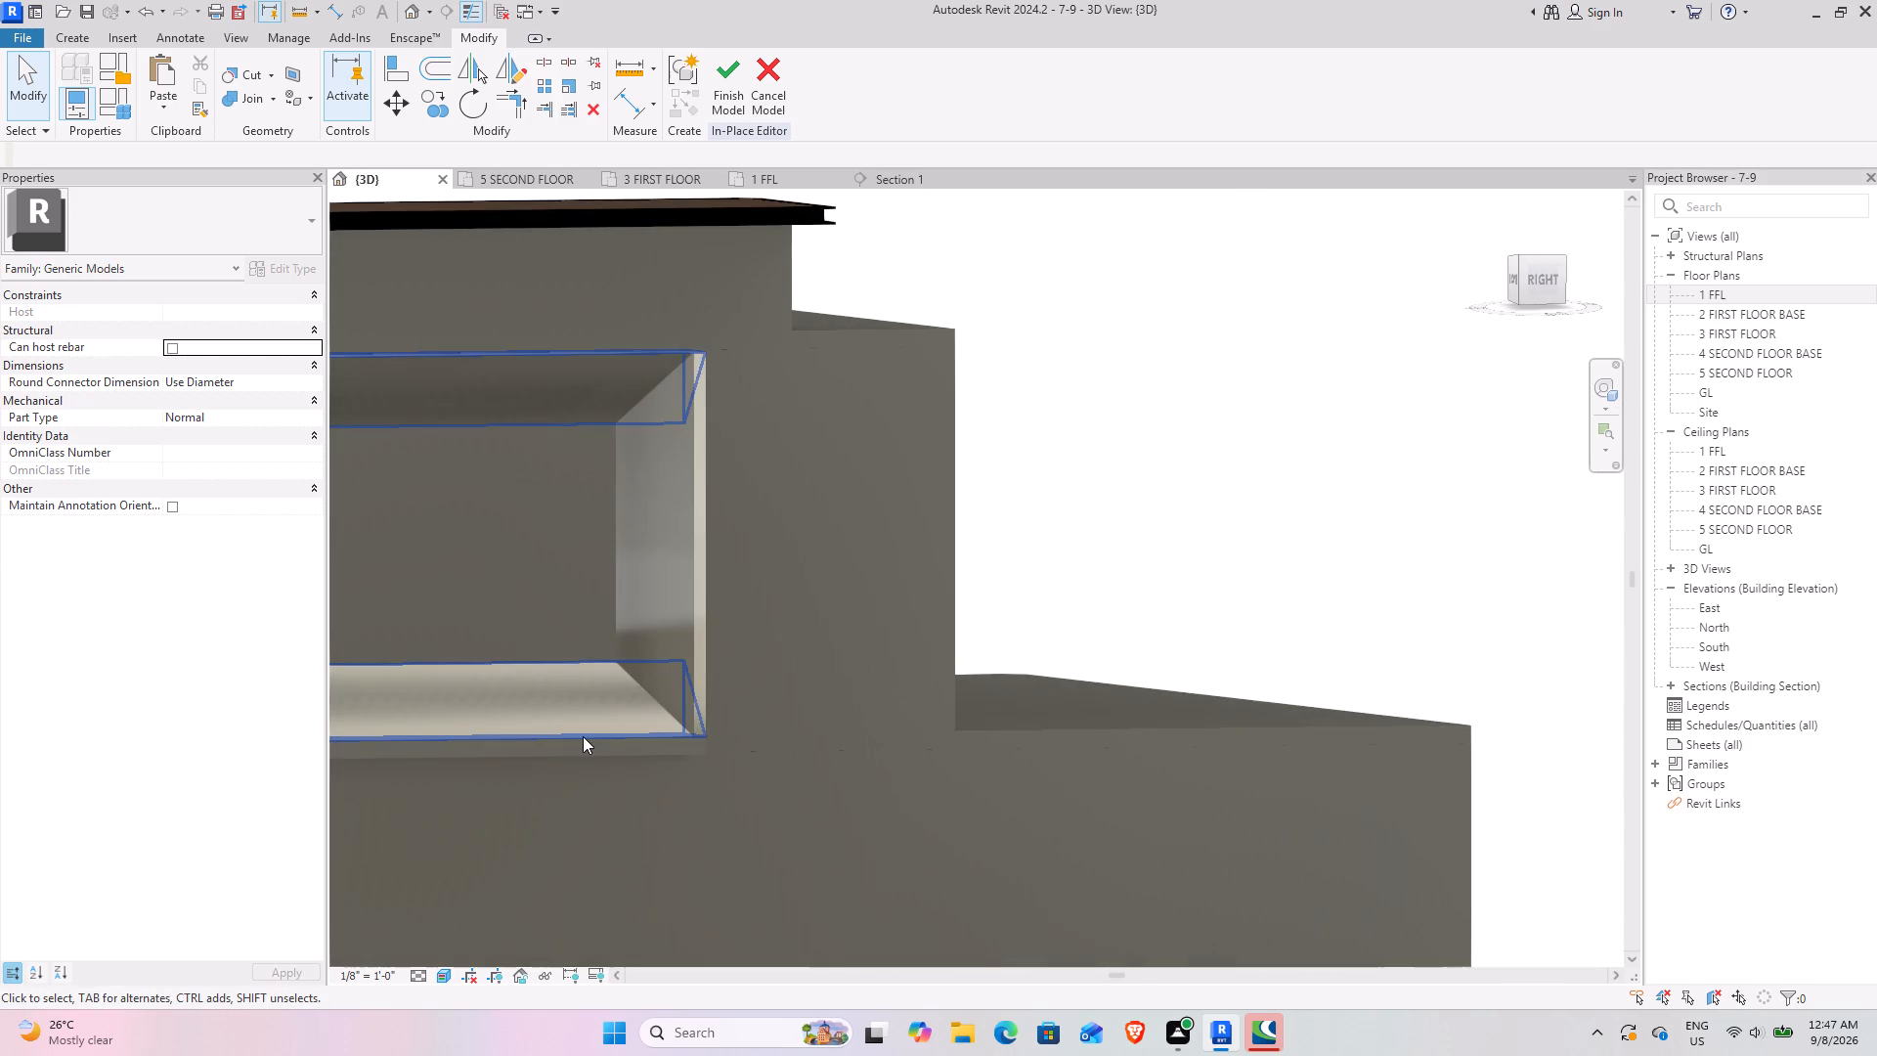
middle_click_drag(583, 736, 406, 747, "shift")
scroll(406, 747, "down", 4)
middle_click_drag(518, 727, 1071, 678)
middle_click_drag(948, 649, 1229, 667, "shift")
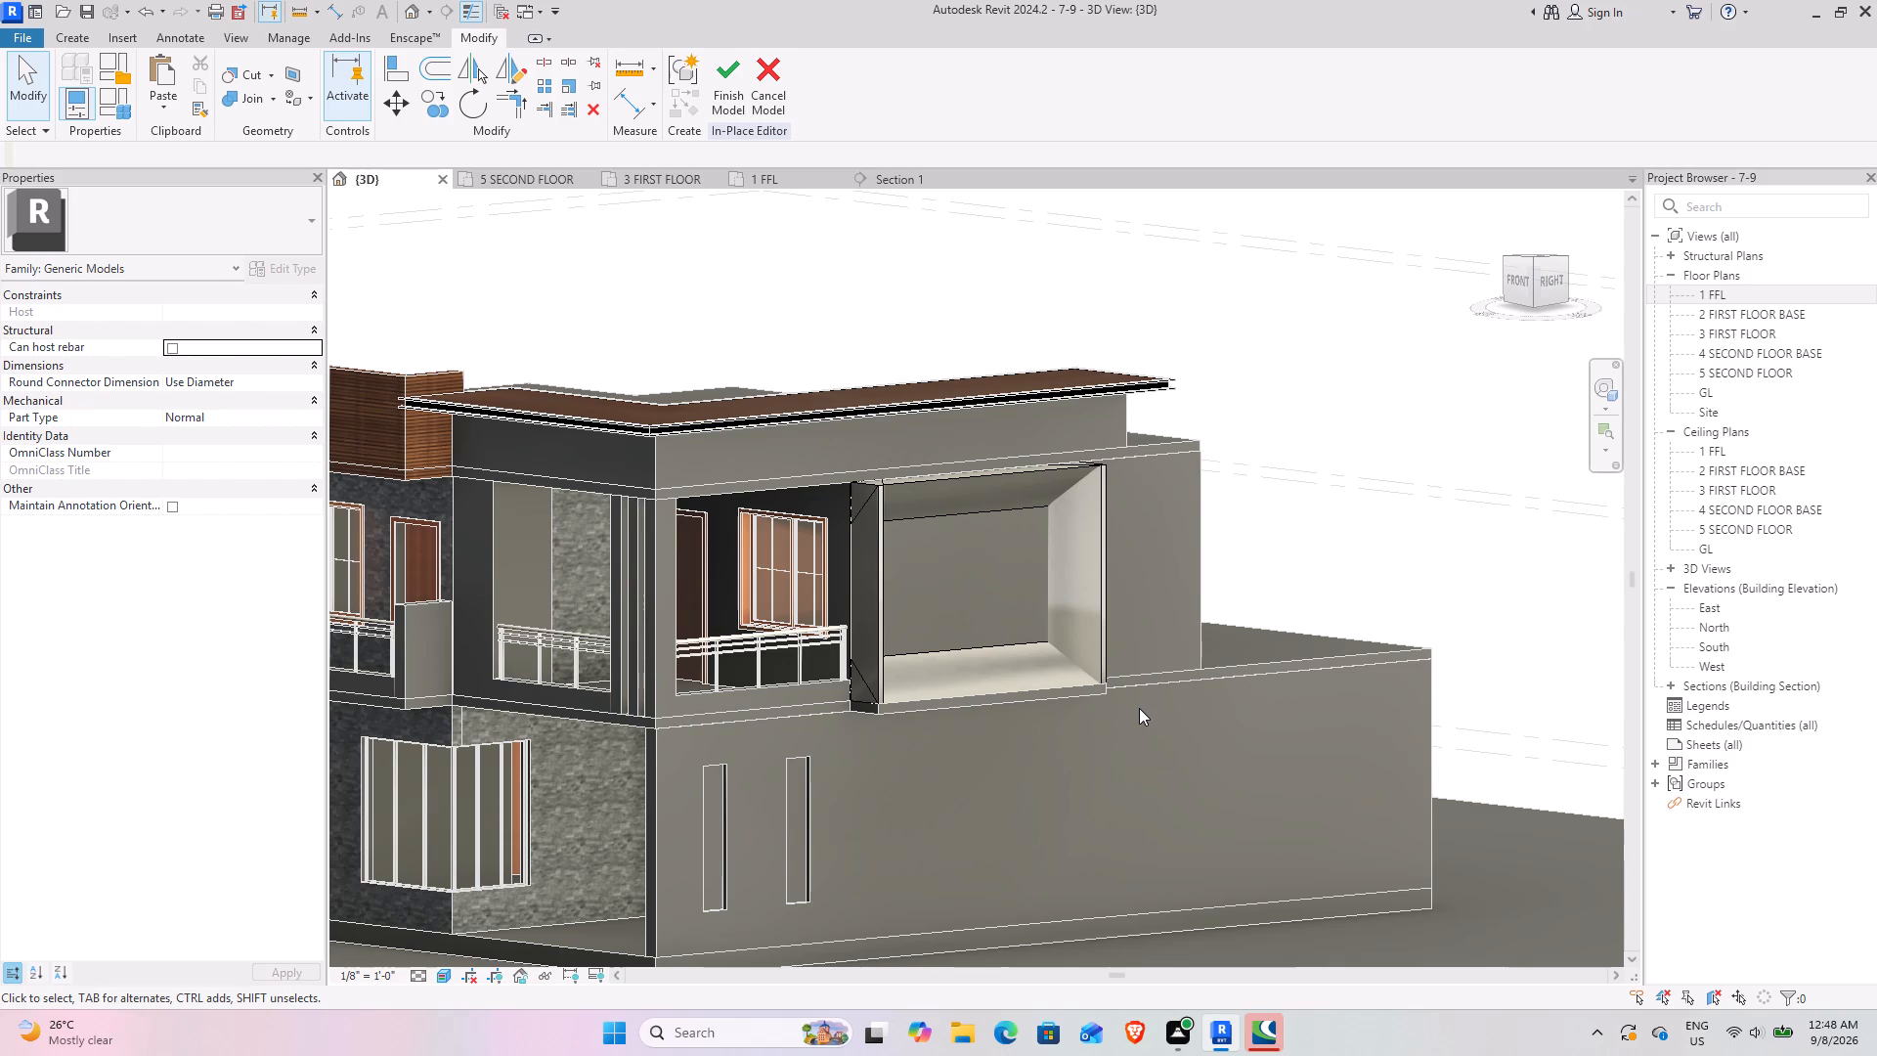
Open the horizontal extrusions' sketch and delete the sloping line of the upper triangle.
left_click(966, 487)
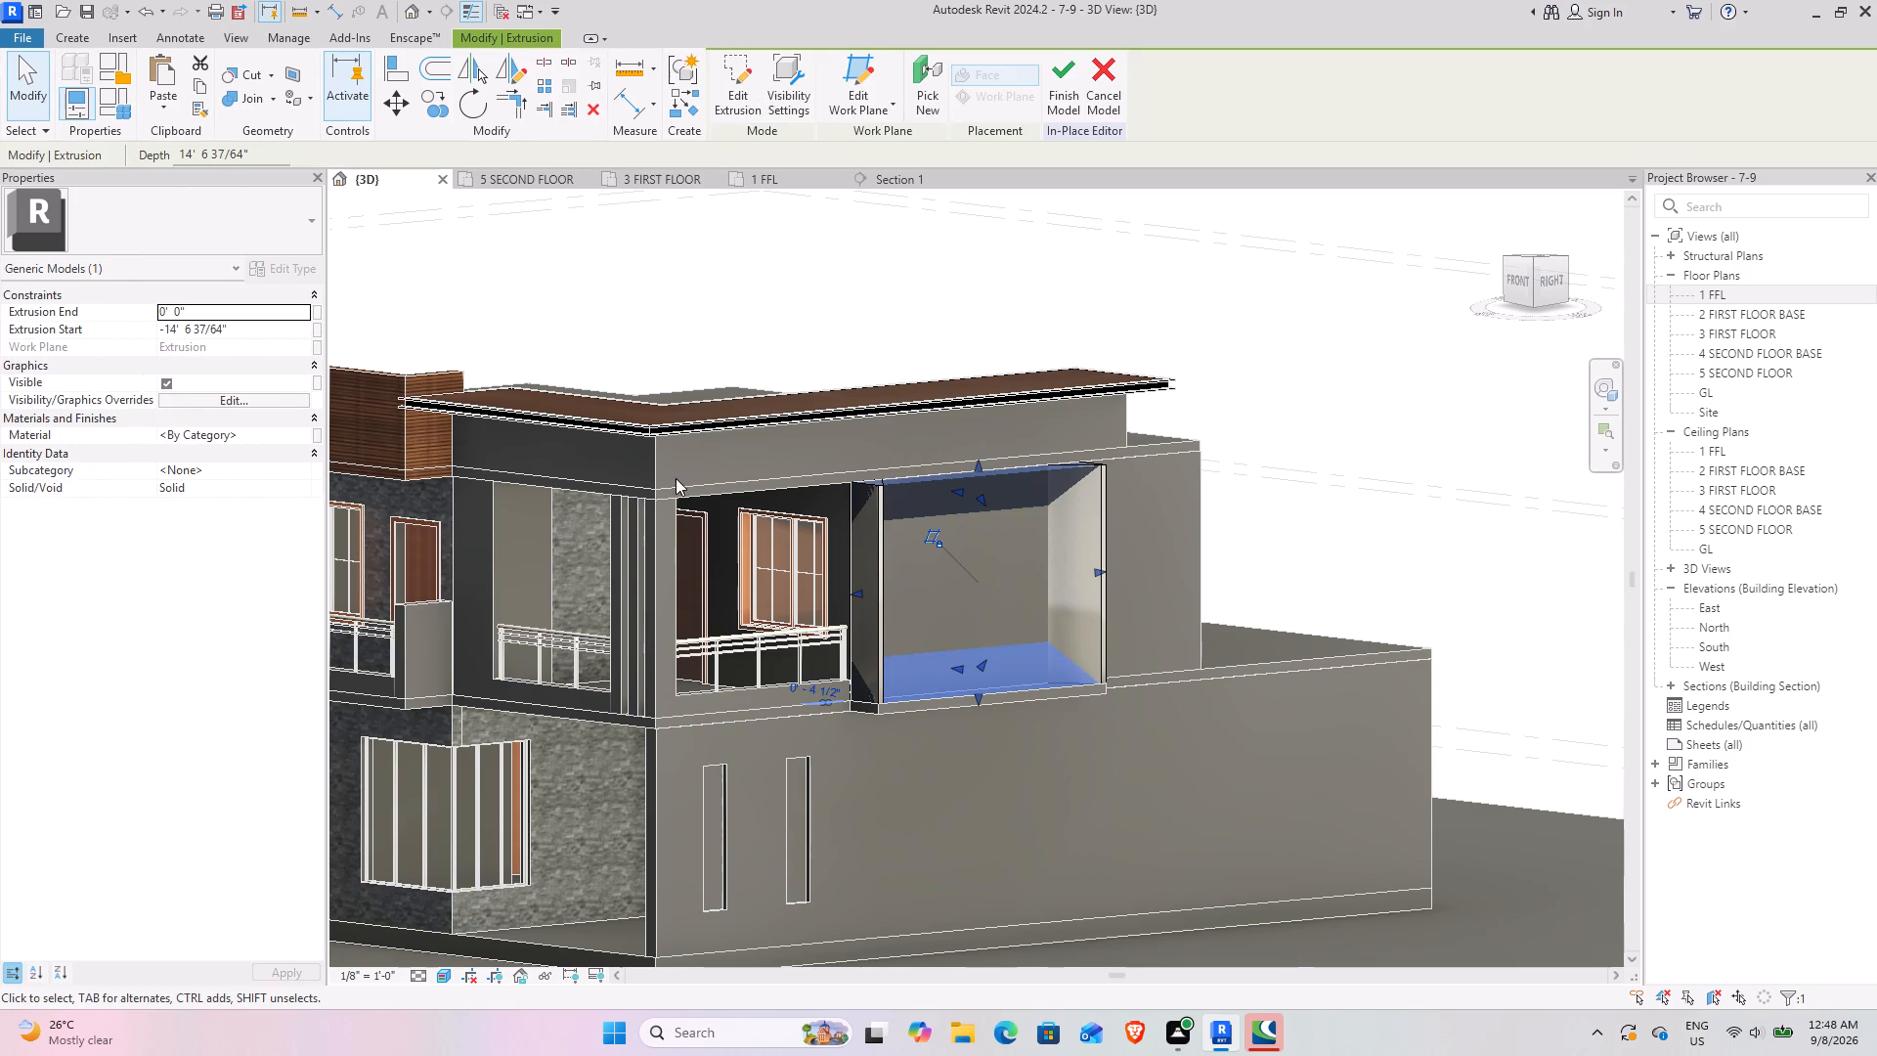
left_click(742, 73)
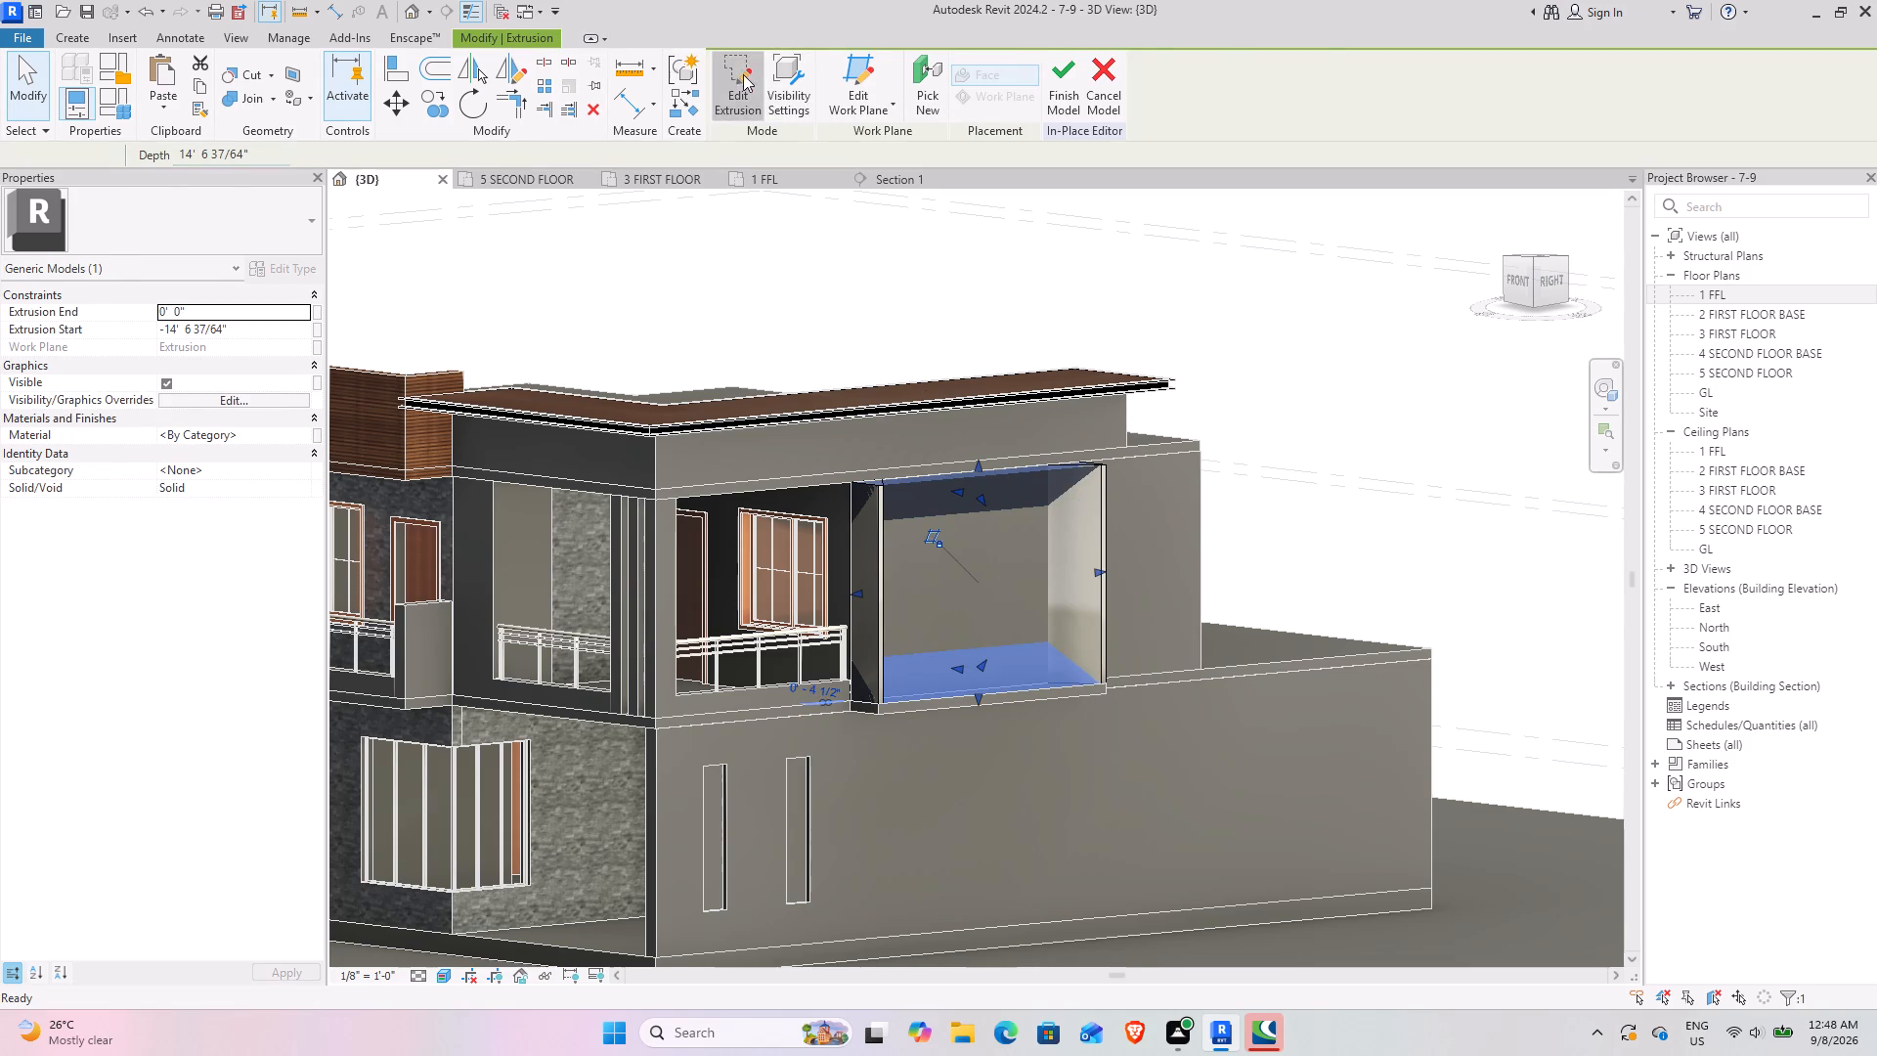
scroll(1110, 442, "up", 13)
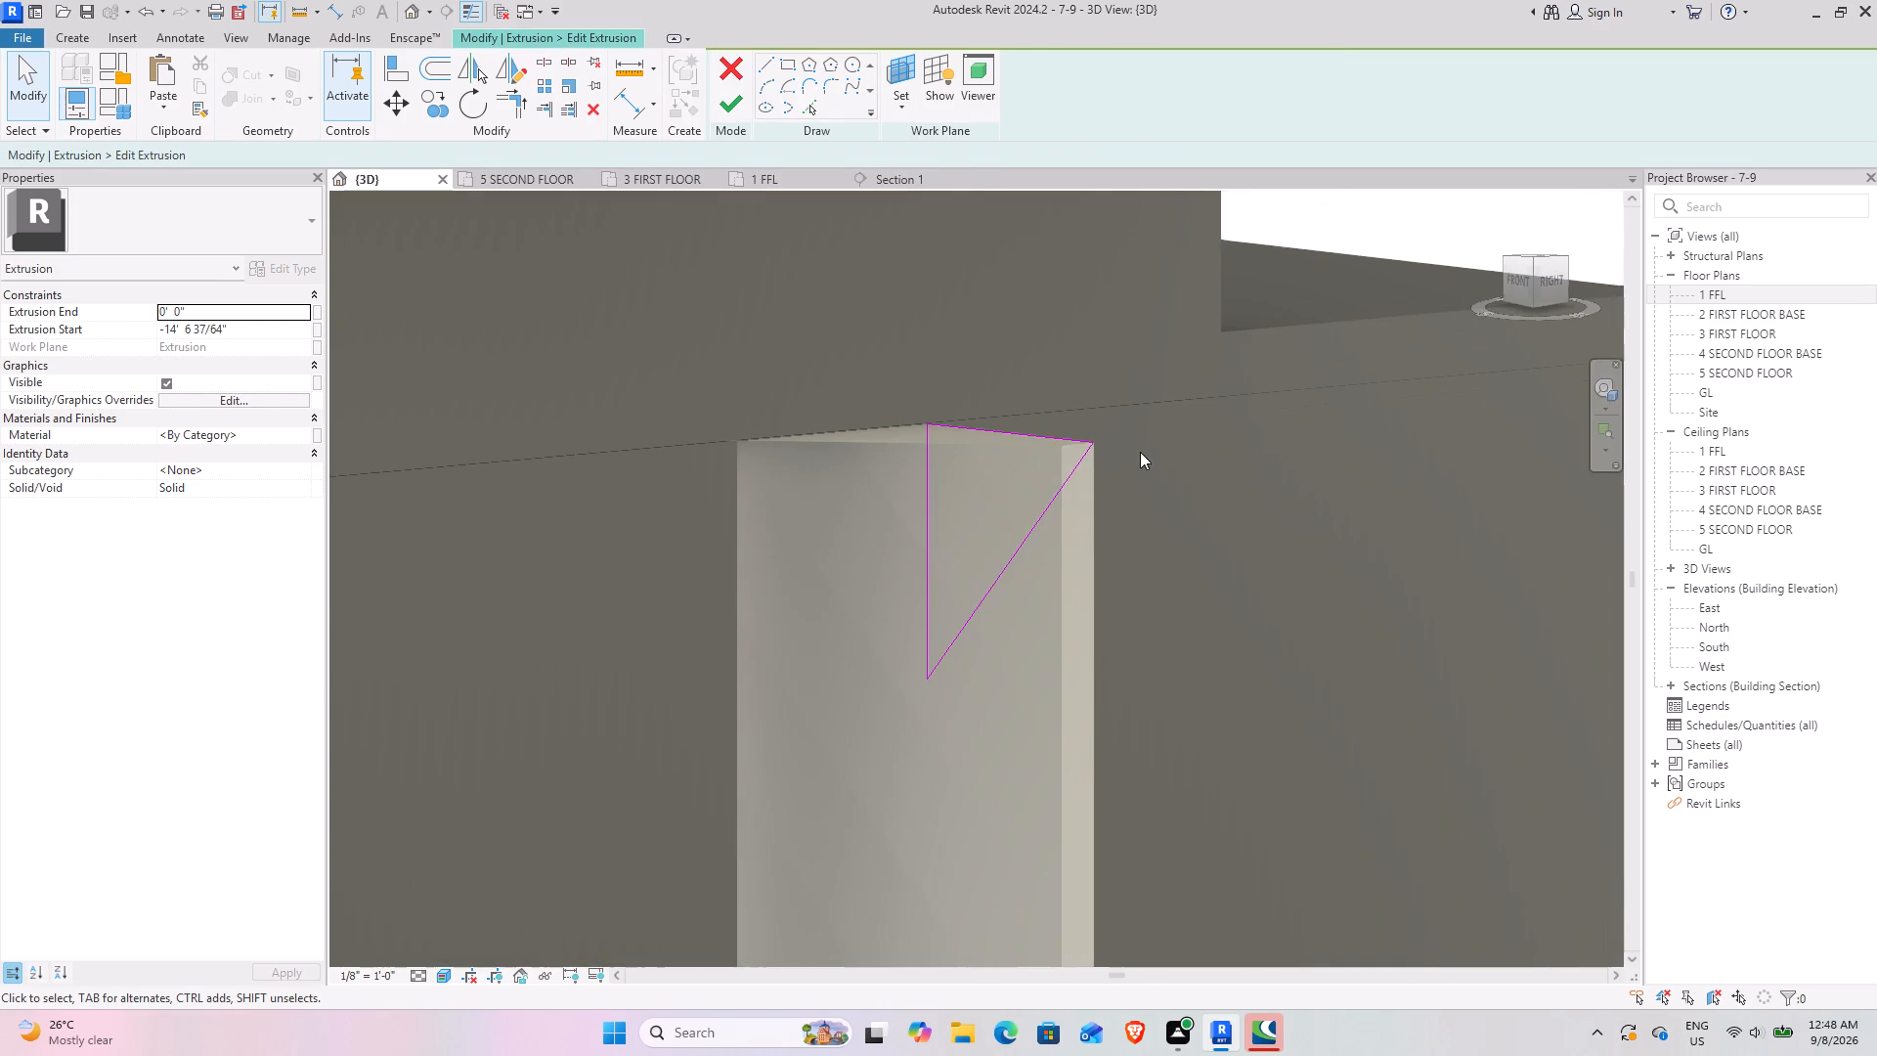
scroll(1140, 514, "down", 5)
middle_click_drag(1041, 565, 1146, 559, "shift")
middle_click_drag(1058, 535, 1056, 527, "shift")
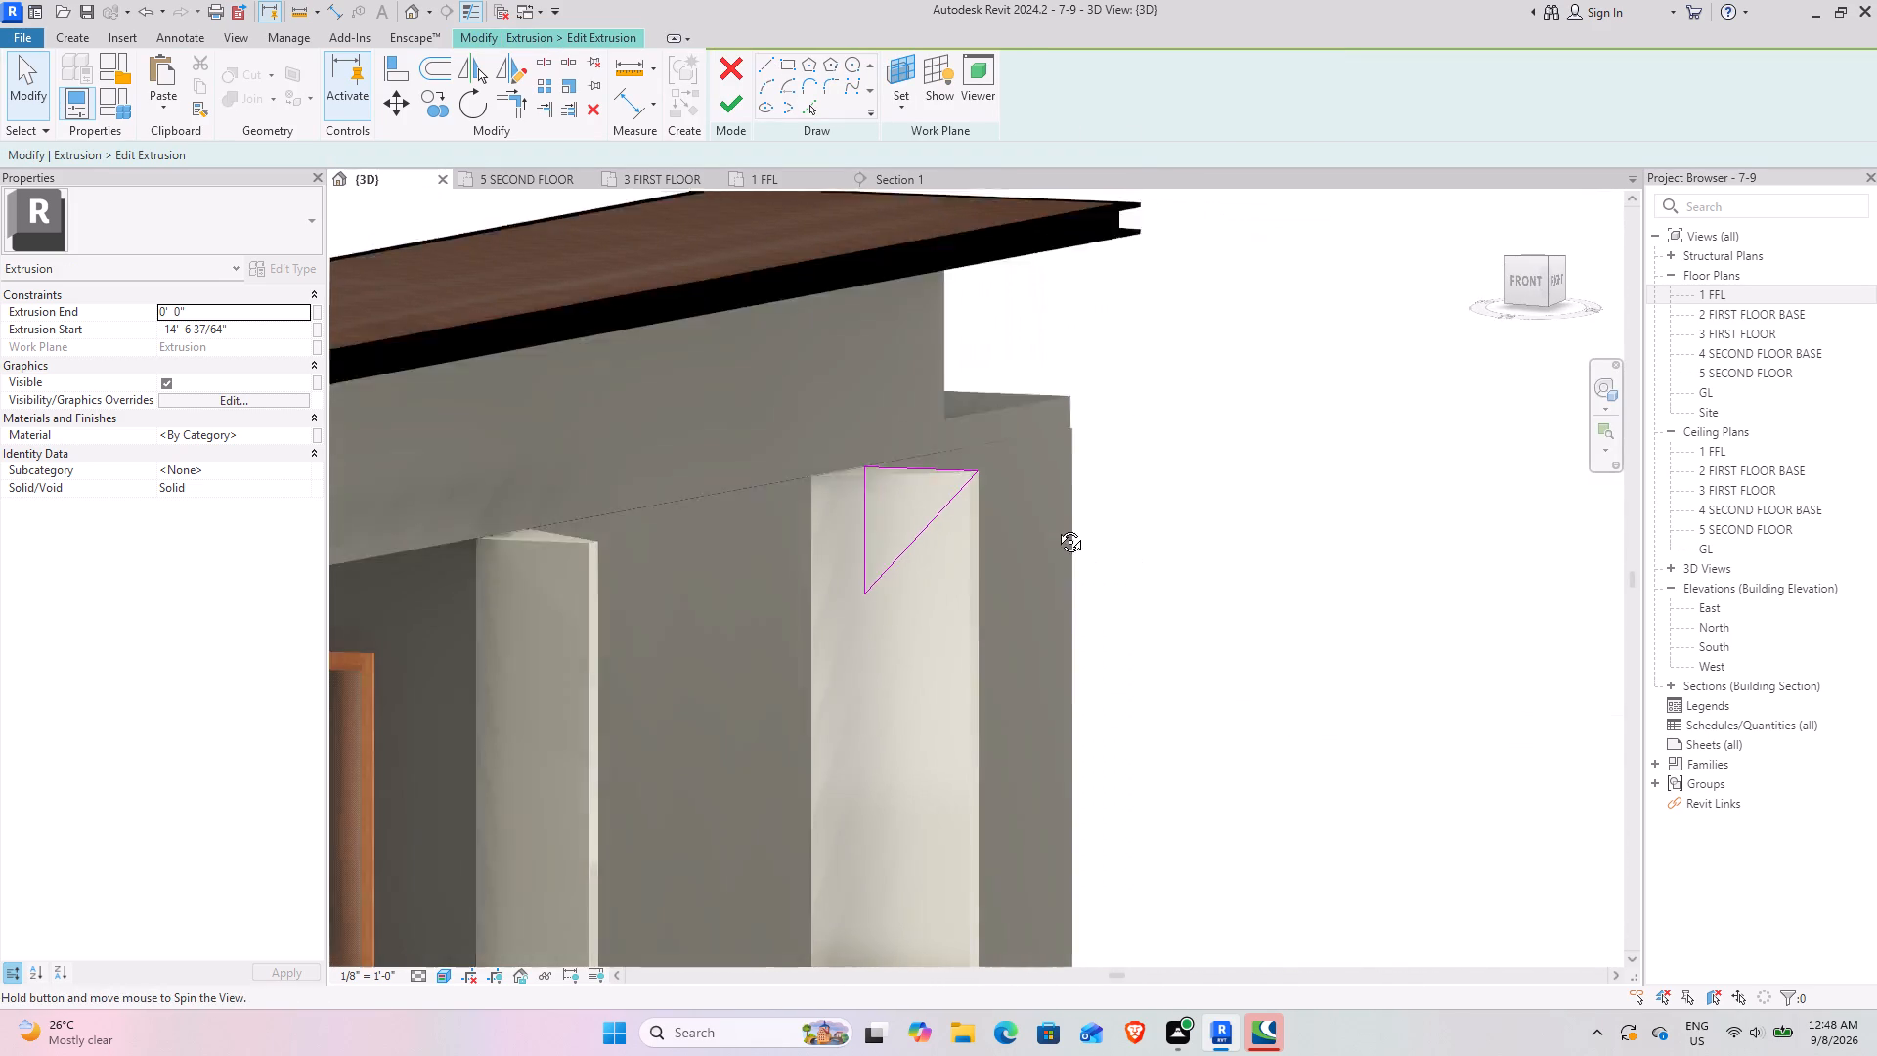
middle_click_drag(1056, 527, 1065, 485, "shift")
scroll(1006, 488, "up", 8)
left_click(850, 642)
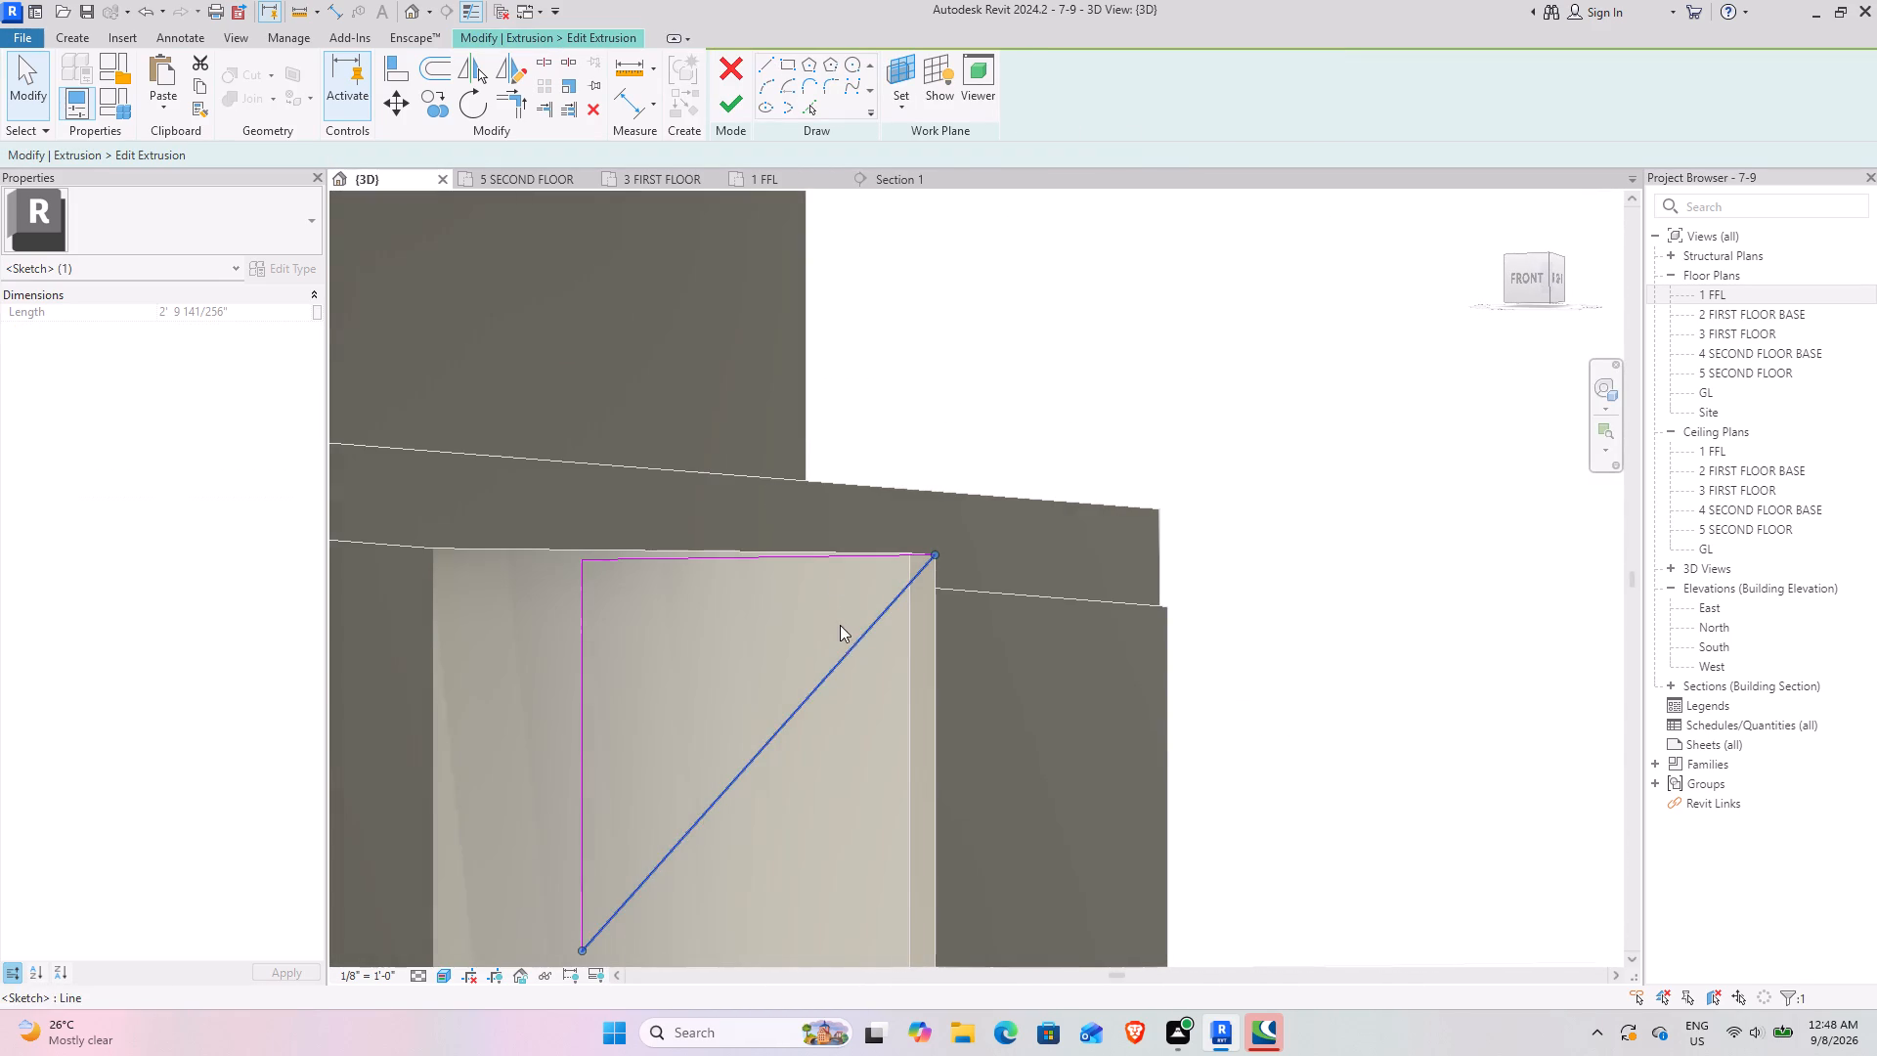
left_click(571, 106)
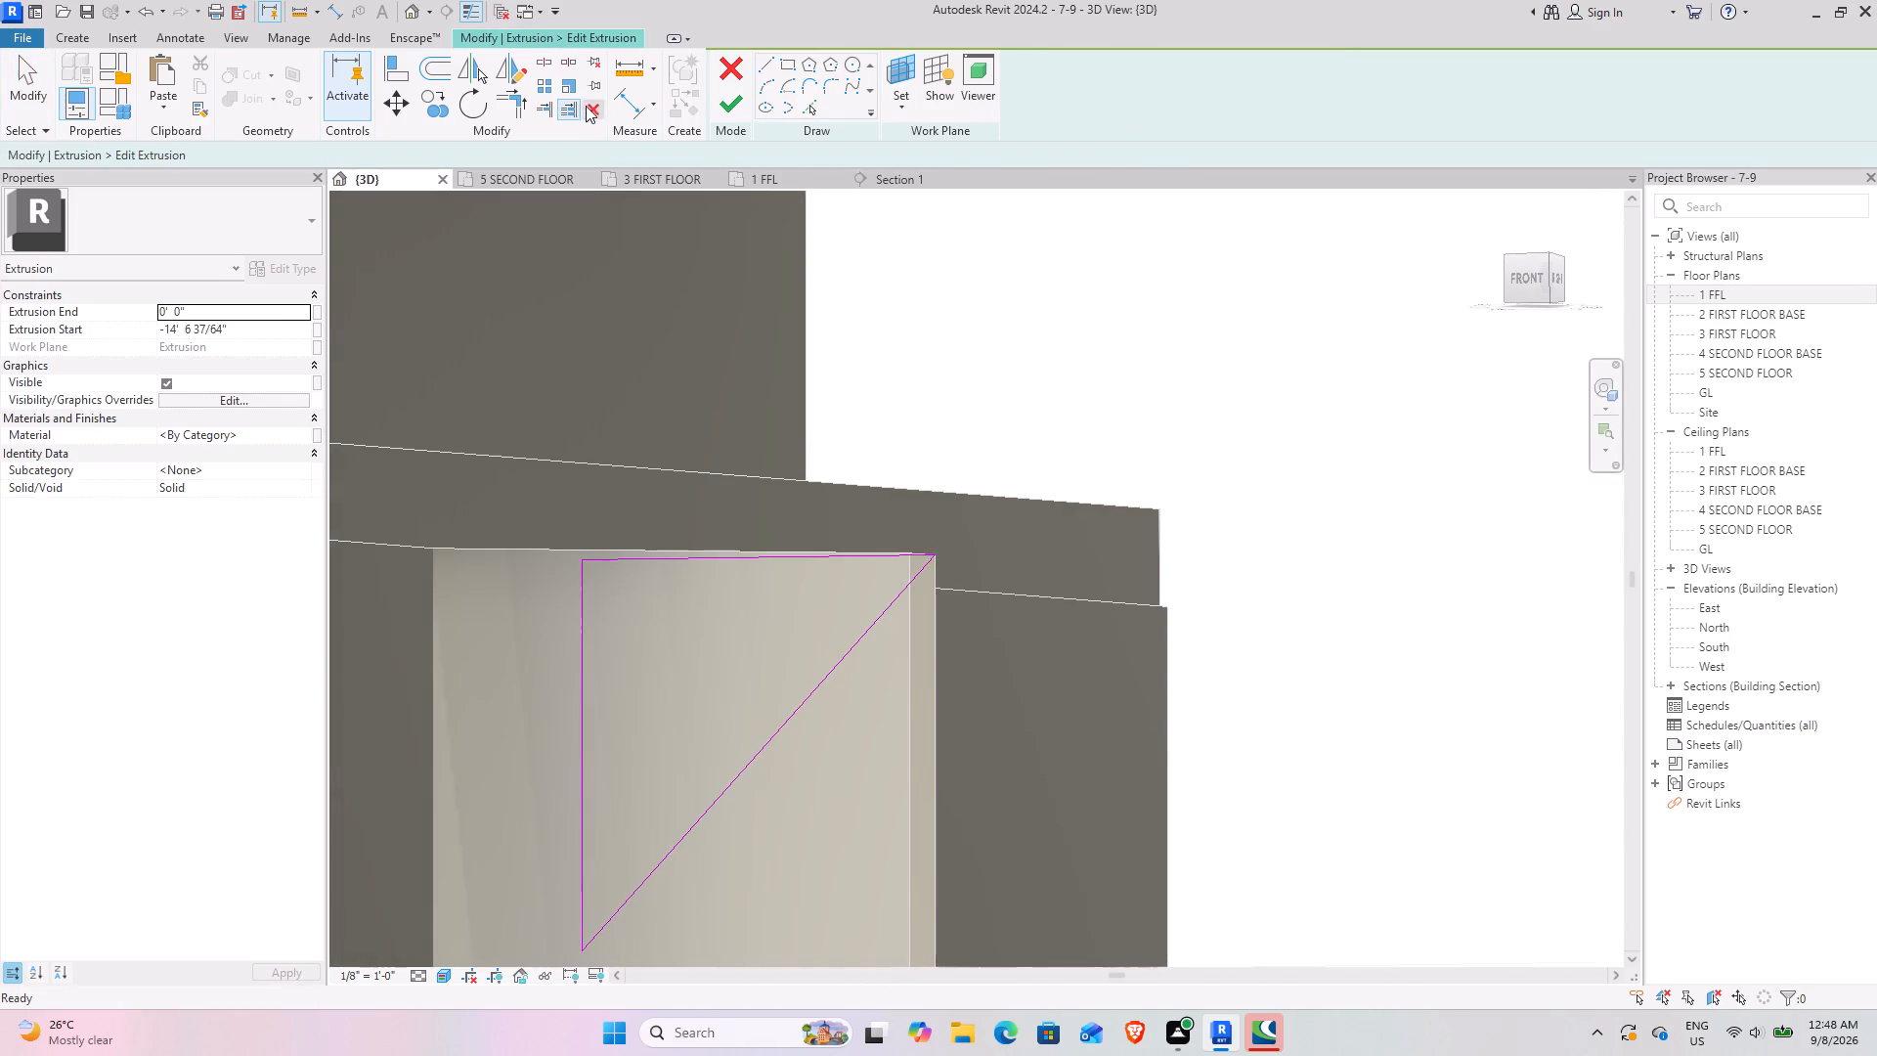
left_click(588, 106)
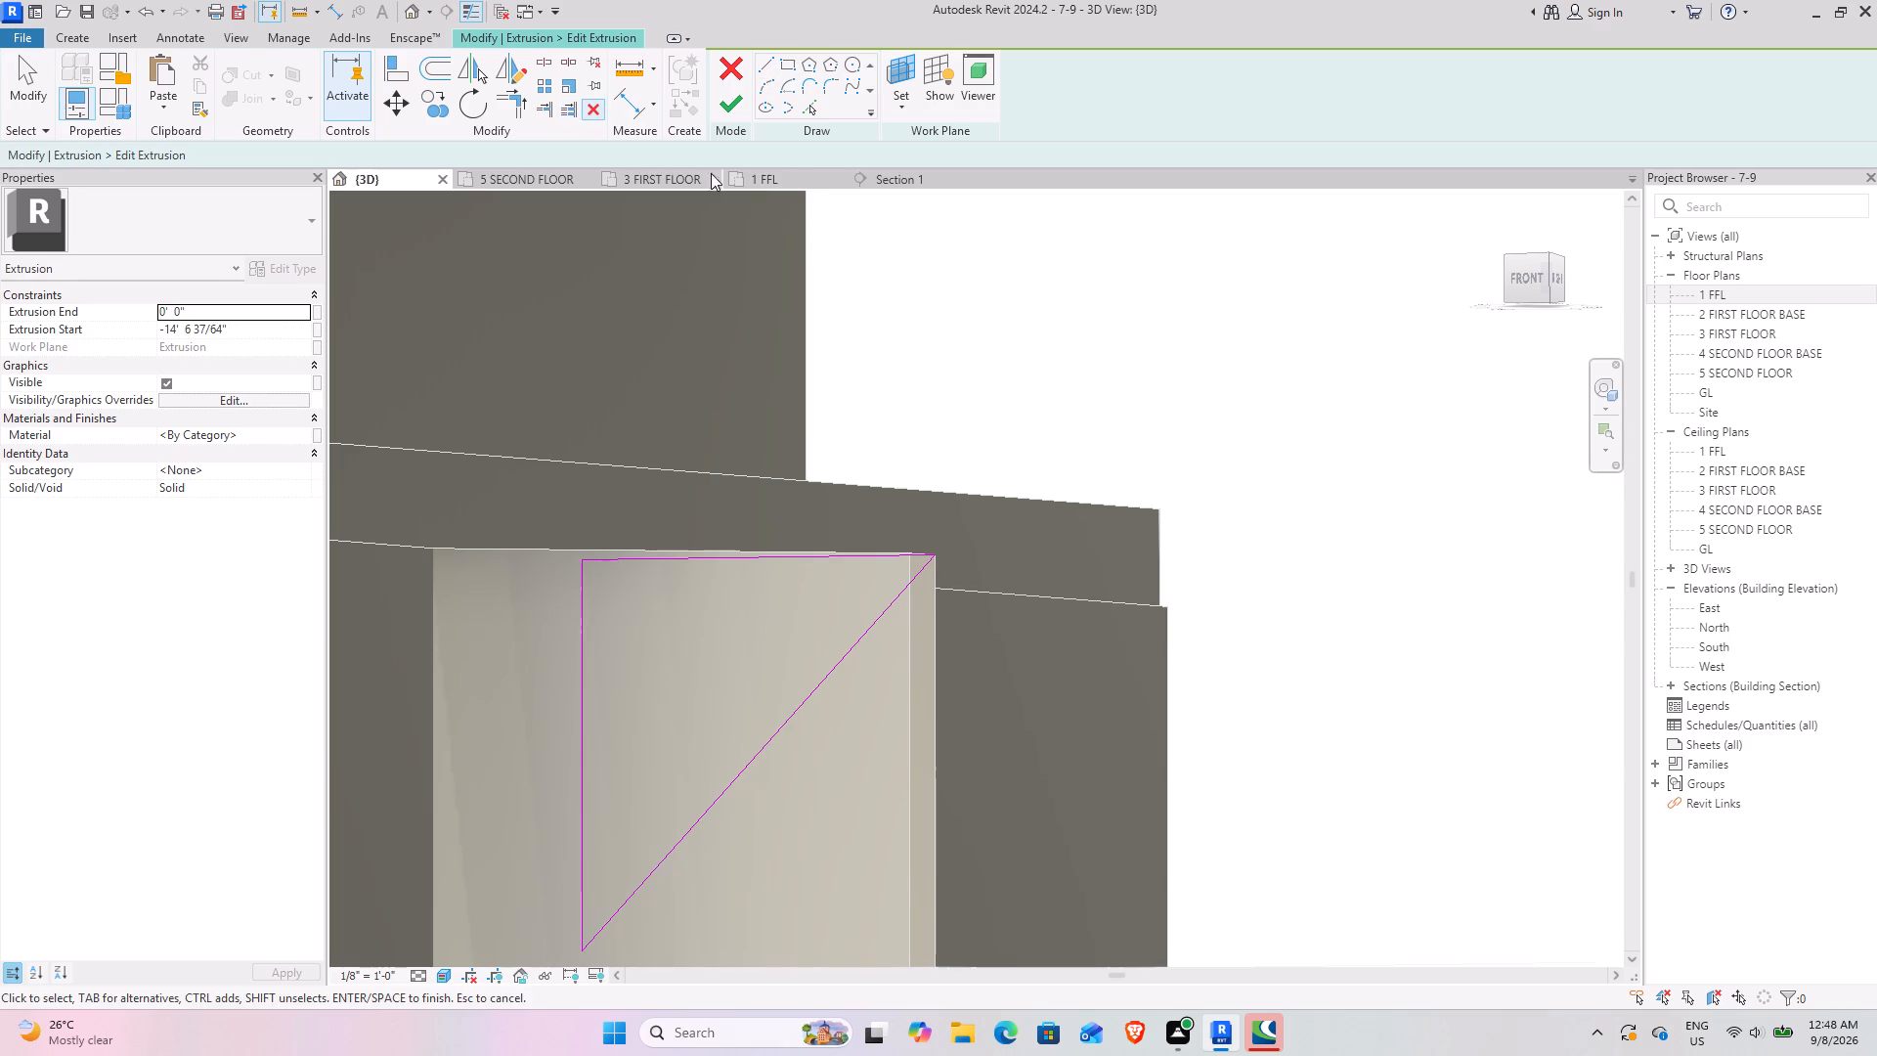
left_click(839, 660)
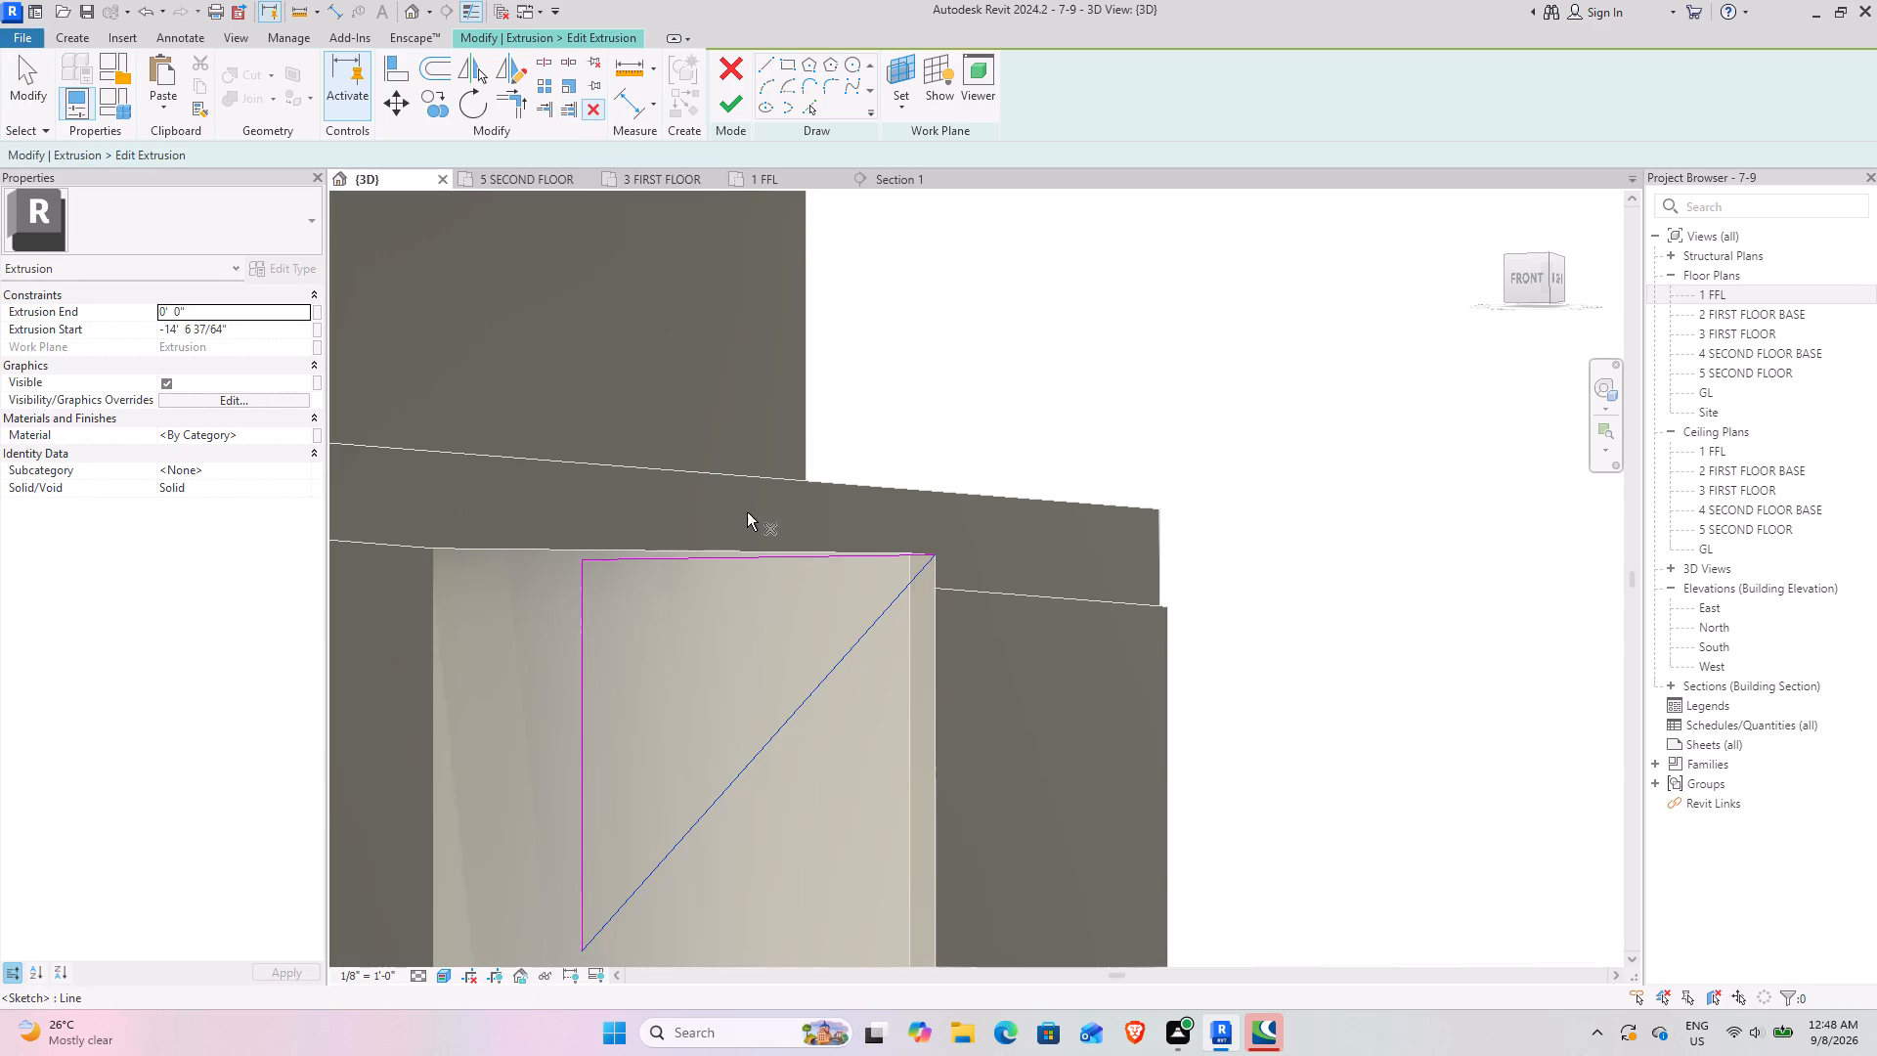
left_click(593, 105)
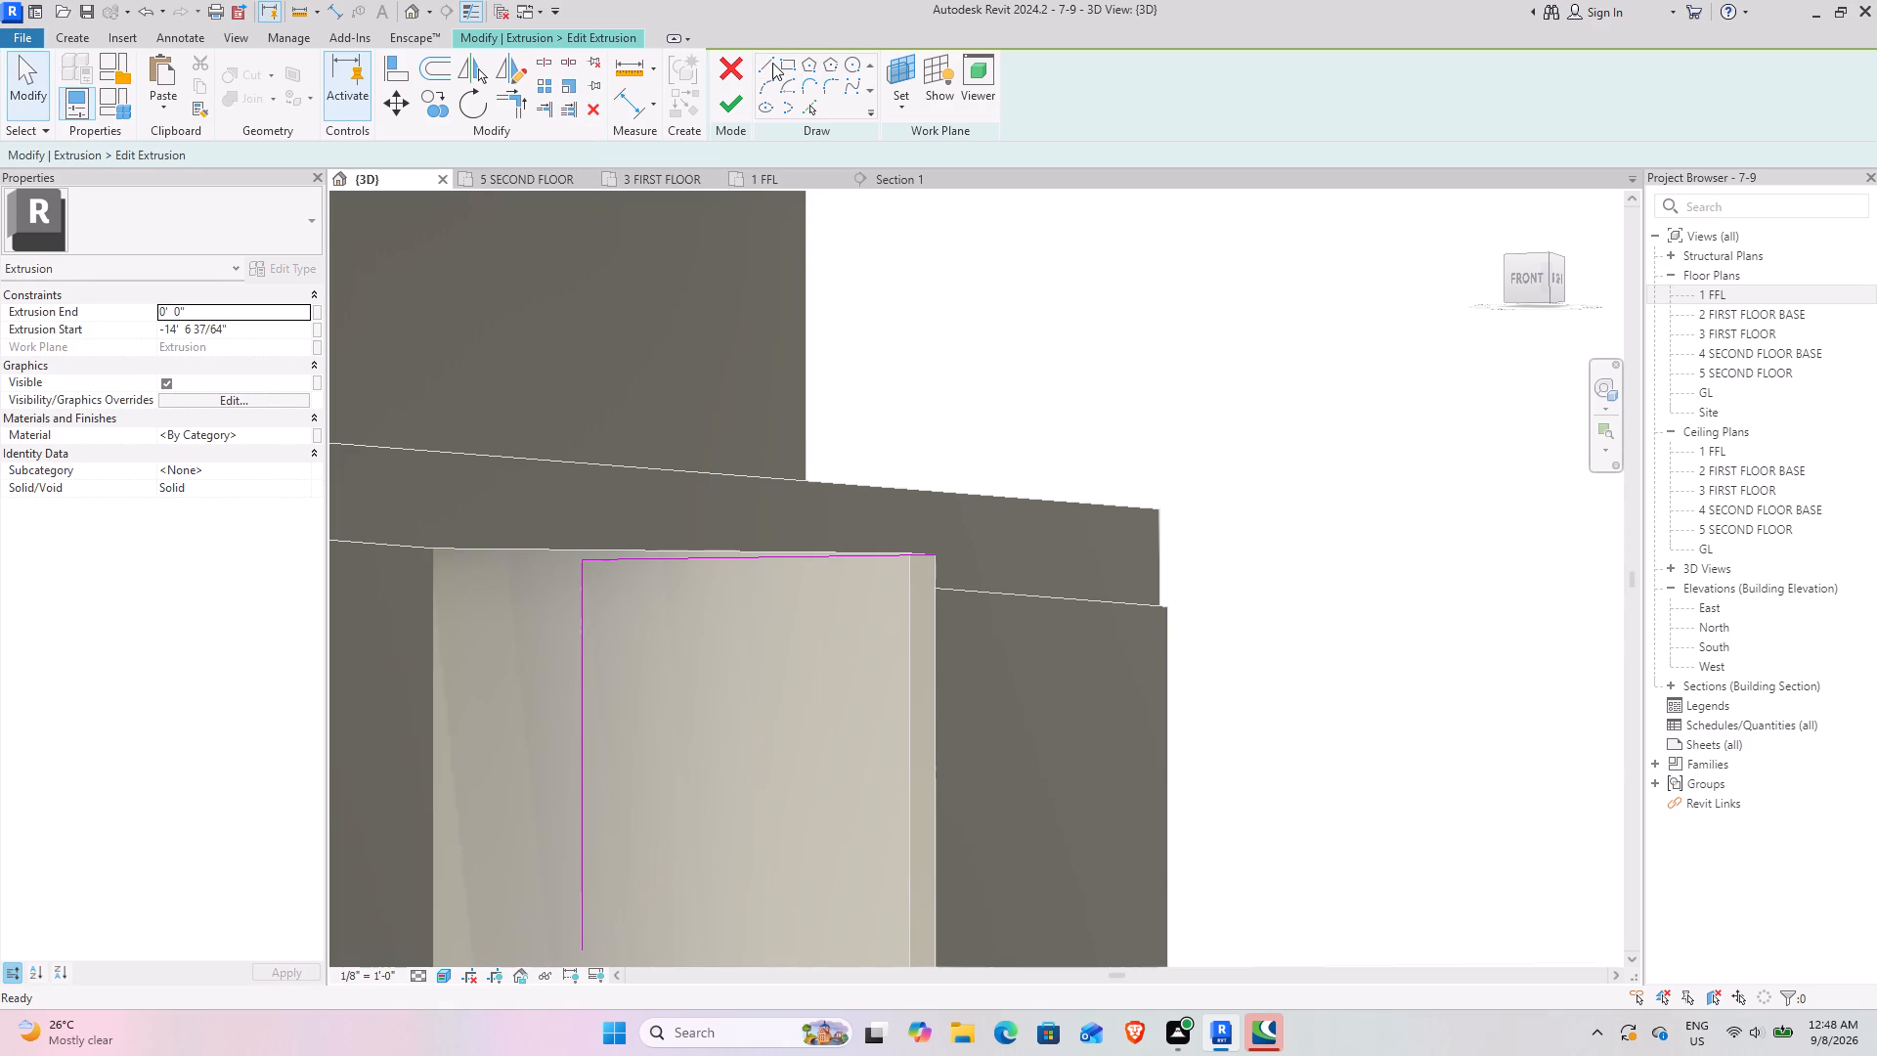
Close the upper triangle with a 4" vertical line down from its outer corner and a sloping line to the wall-side line's lower end.
left_click(772, 63)
left_click(938, 557)
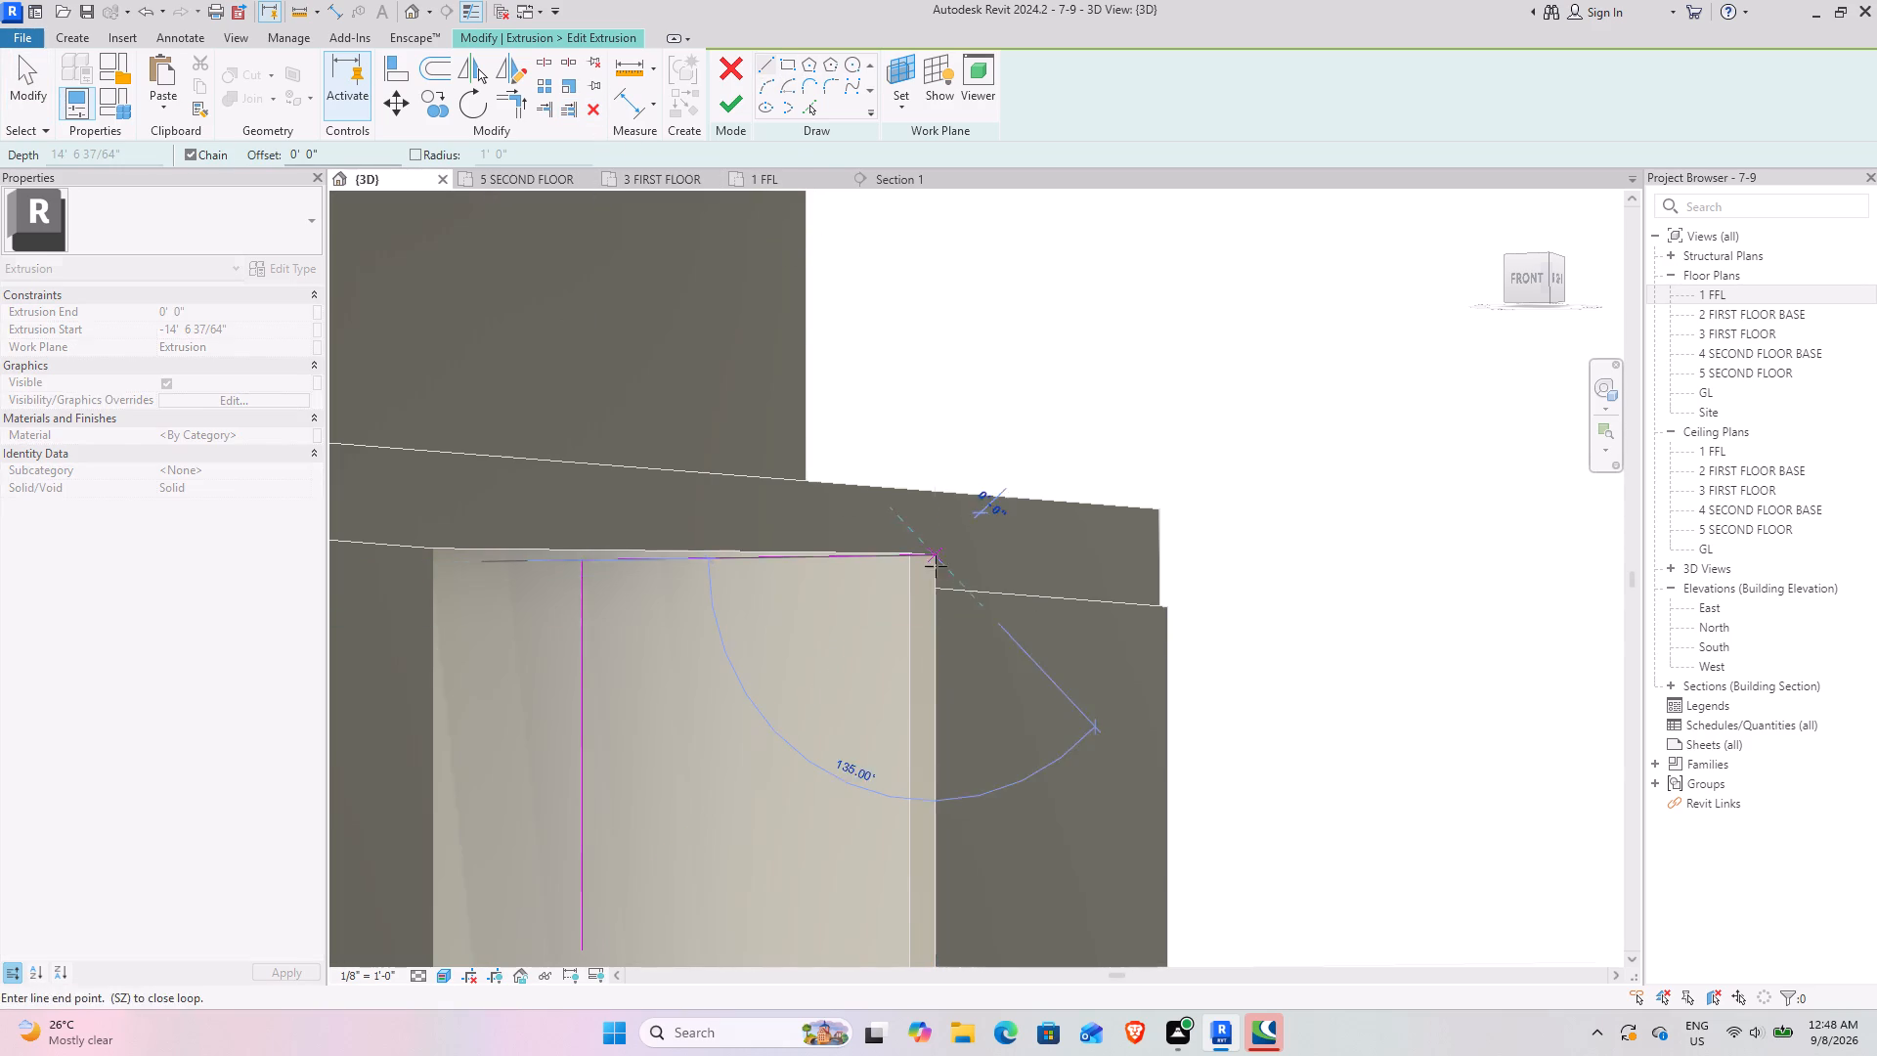
left_click(938, 619)
middle_click_drag(832, 710, 937, 569)
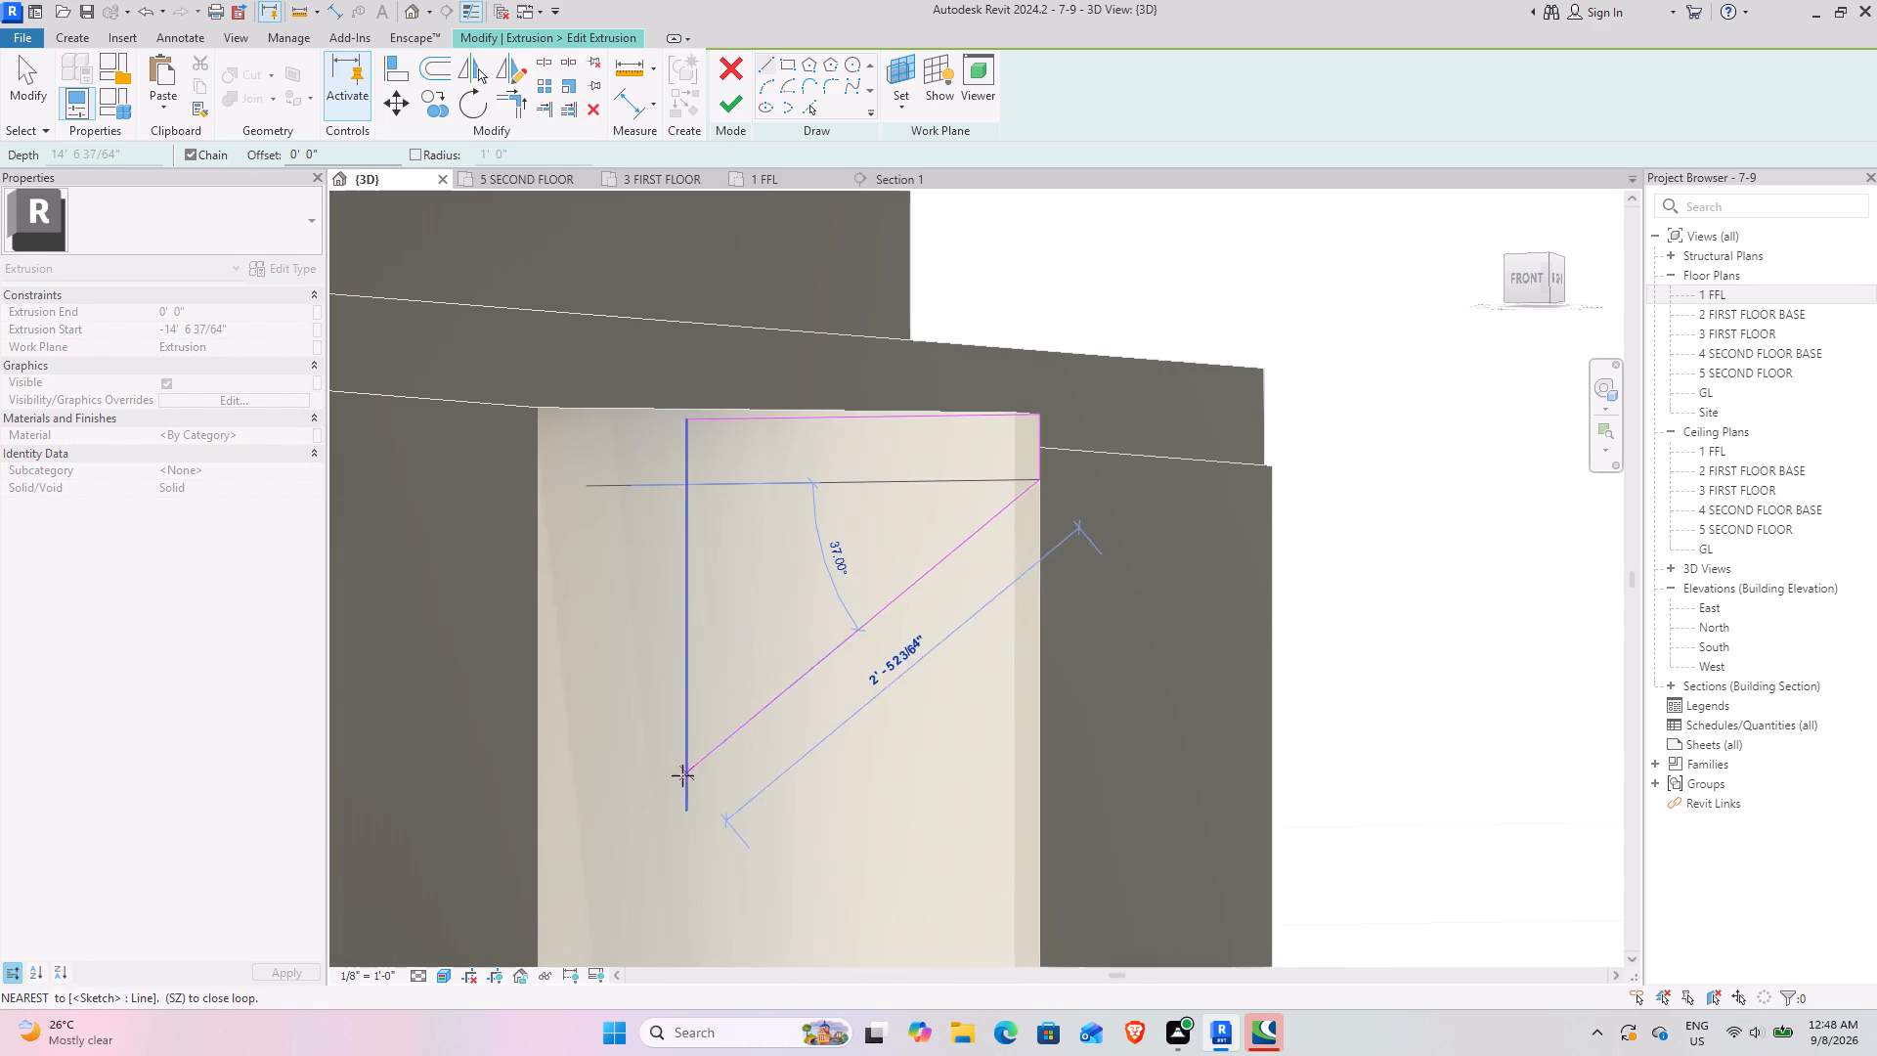
left_click(688, 814)
middle_click_drag(787, 777, 695, 381)
middle_click_drag(777, 701, 768, 660)
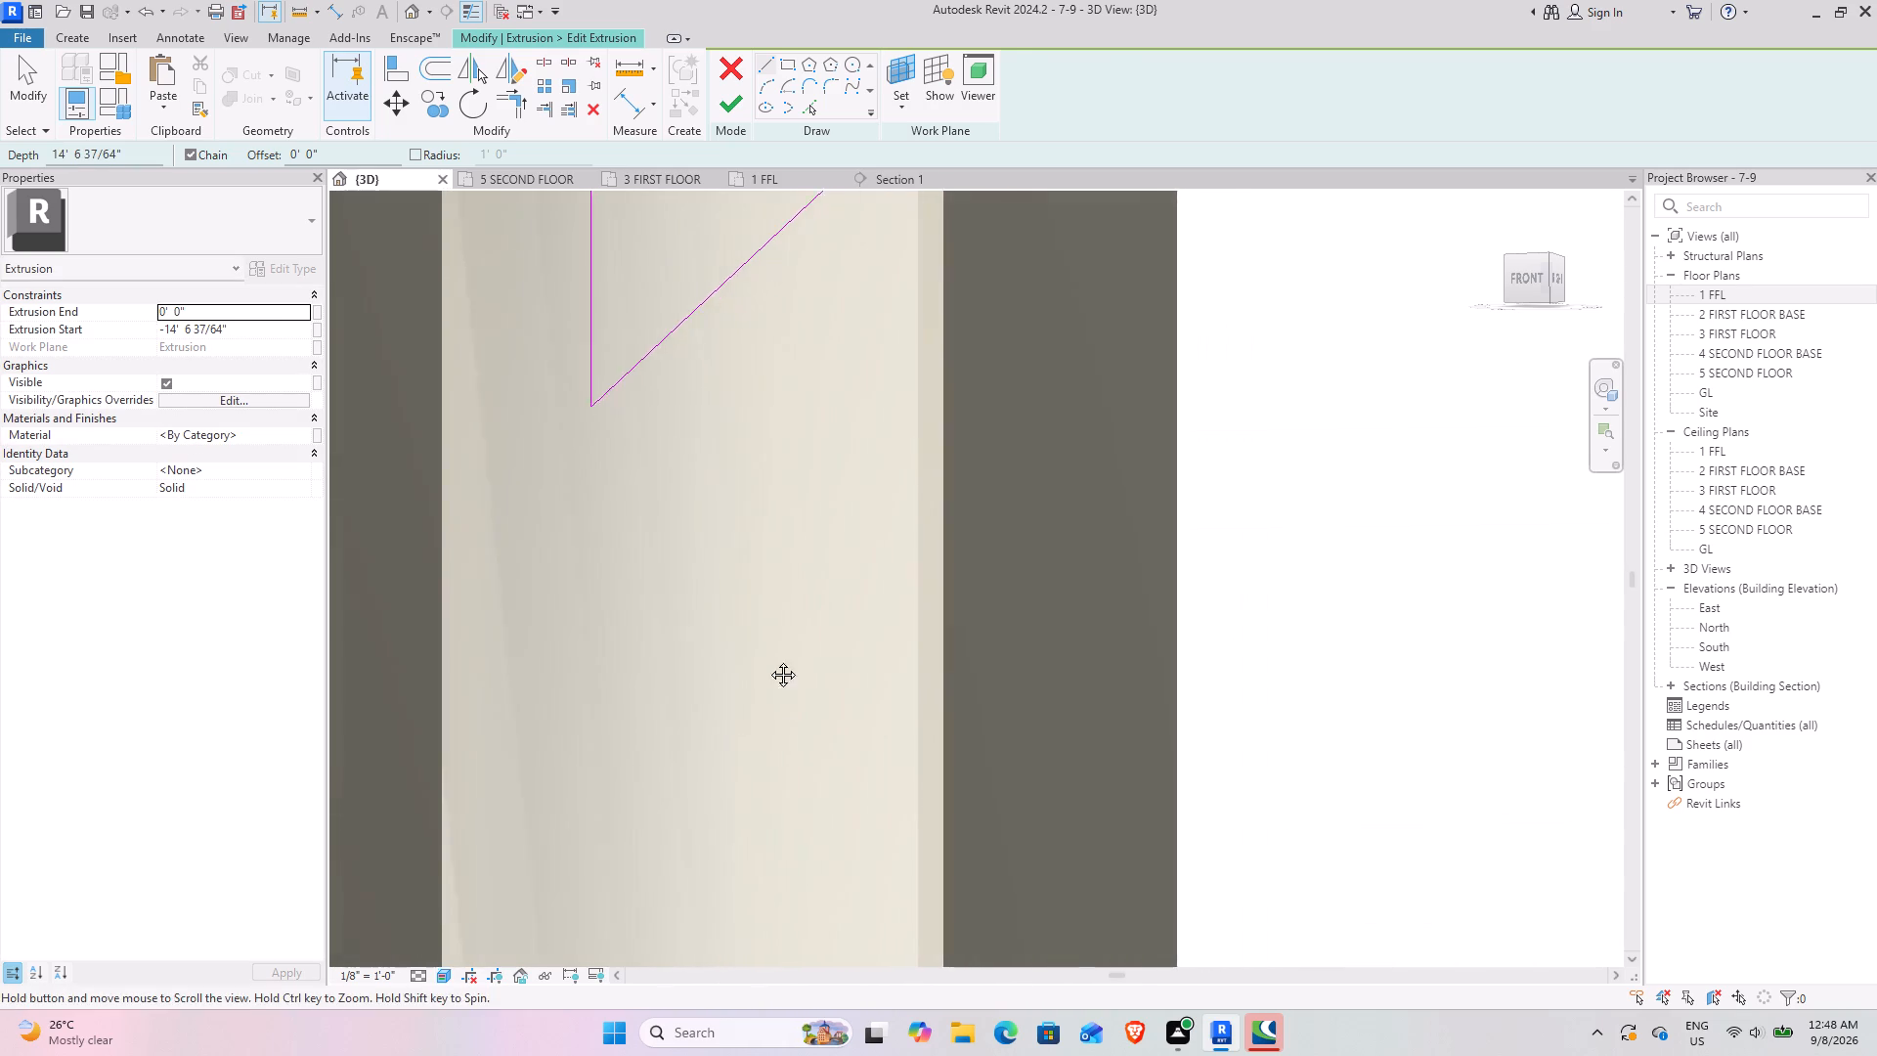
Draw a 4" vertical line up from the lower triangle's outer corner and a sloping line to the wall-side line's upper end.
middle_click_drag(768, 660, 832, 362)
middle_click_drag(916, 788, 825, 306)
middle_click_drag(811, 665, 895, 300)
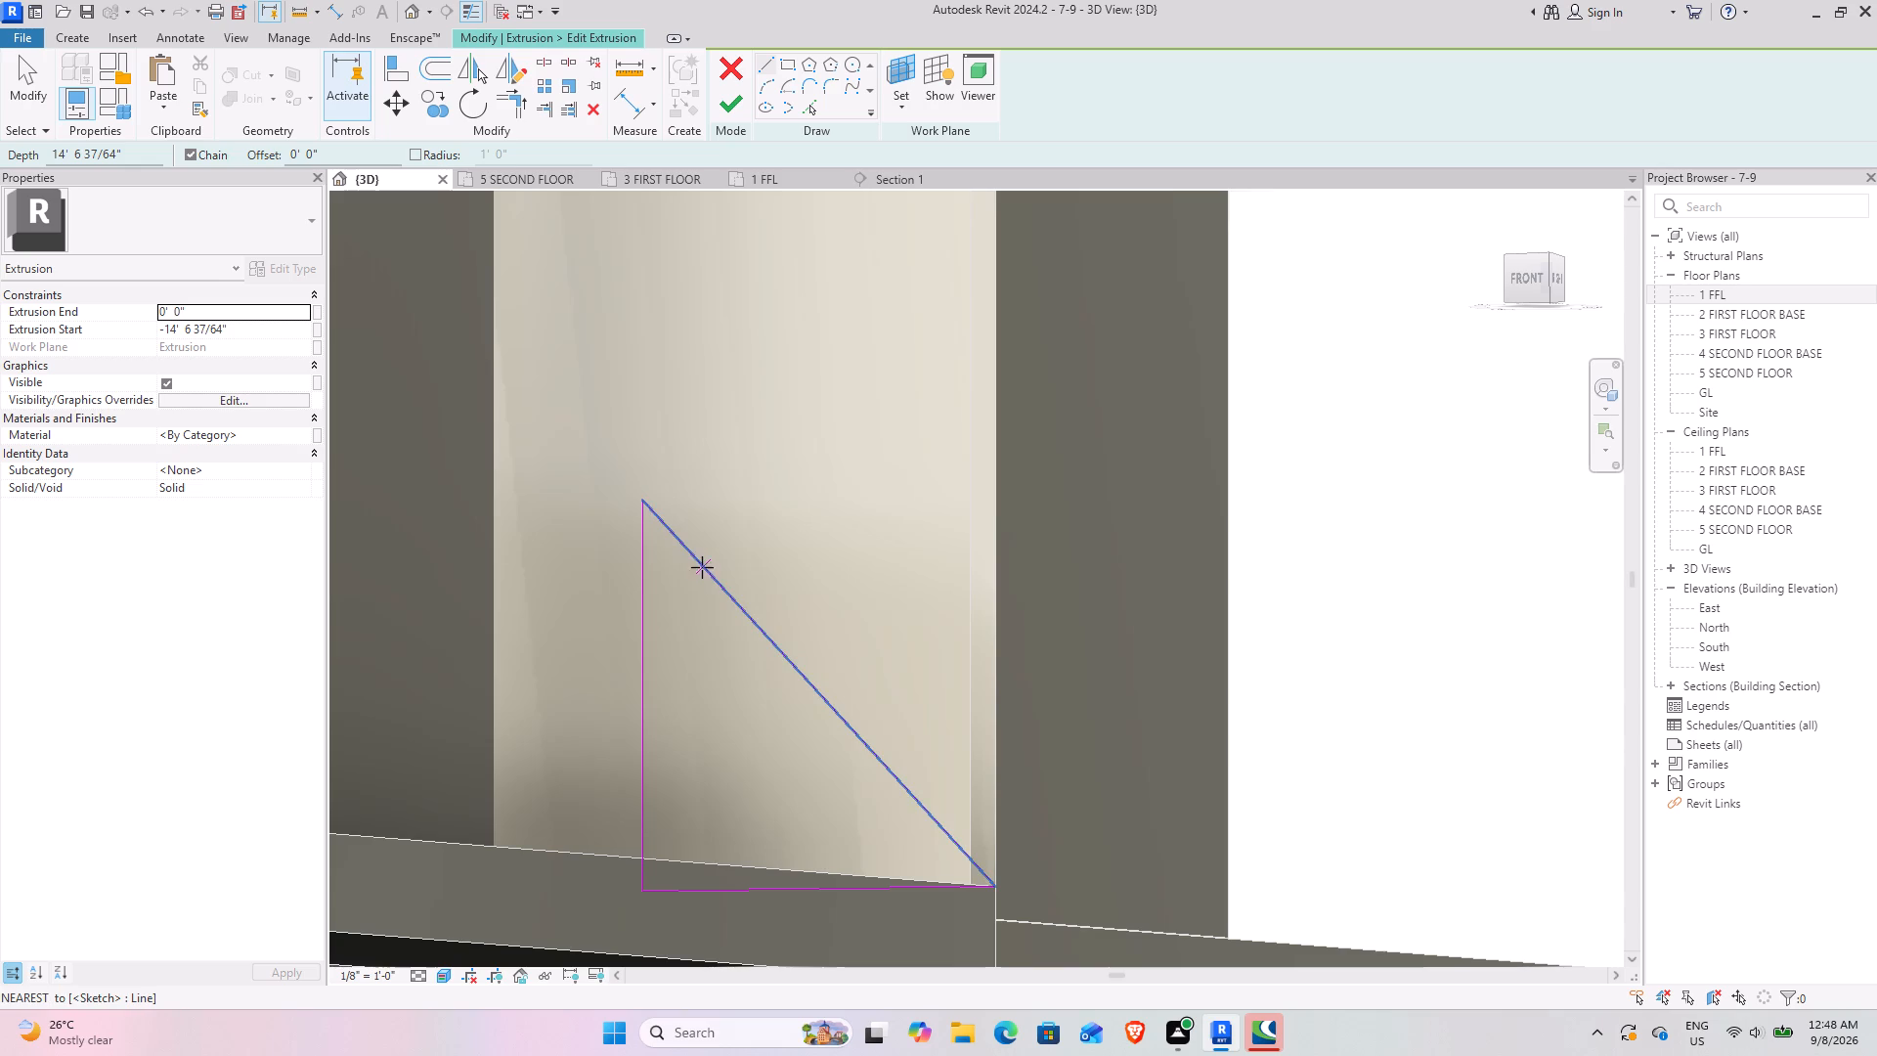
scroll(798, 583, "down", 3)
middle_click_drag(792, 589, 719, 586)
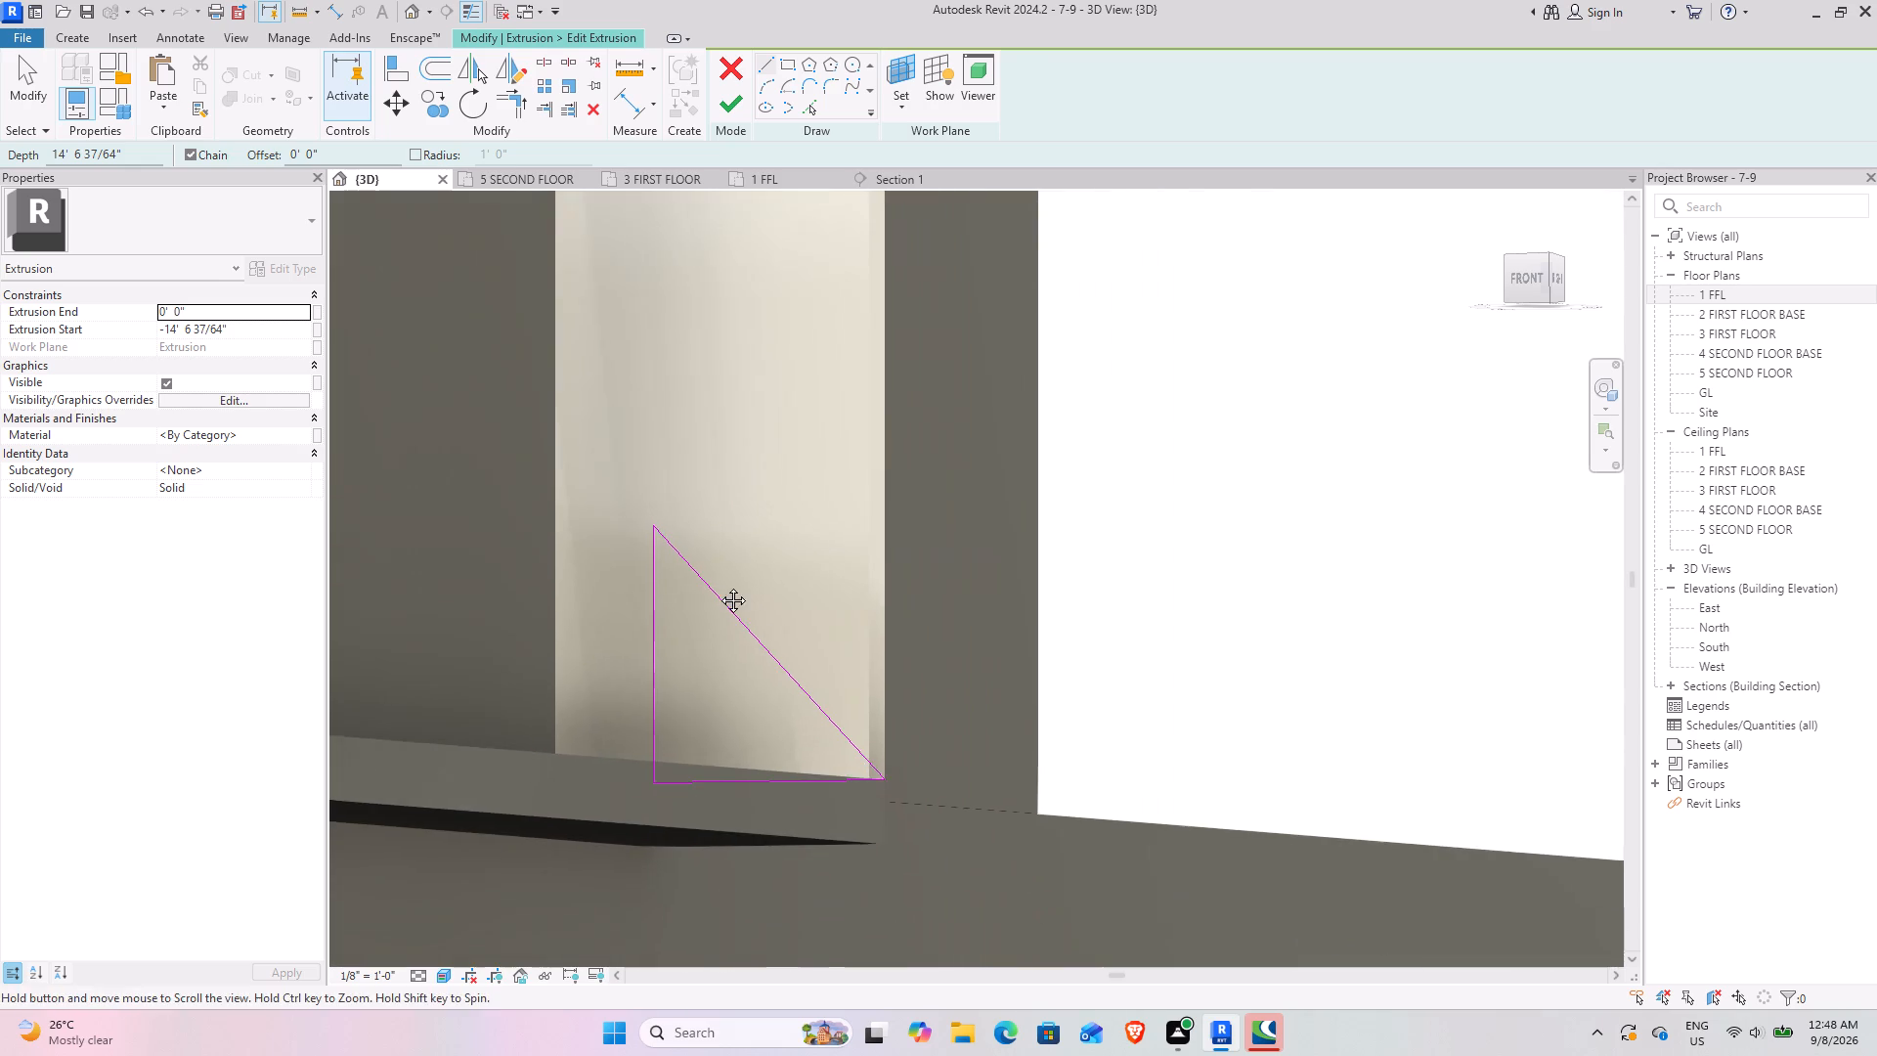
middle_click_drag(719, 586, 718, 586)
left_click(852, 778)
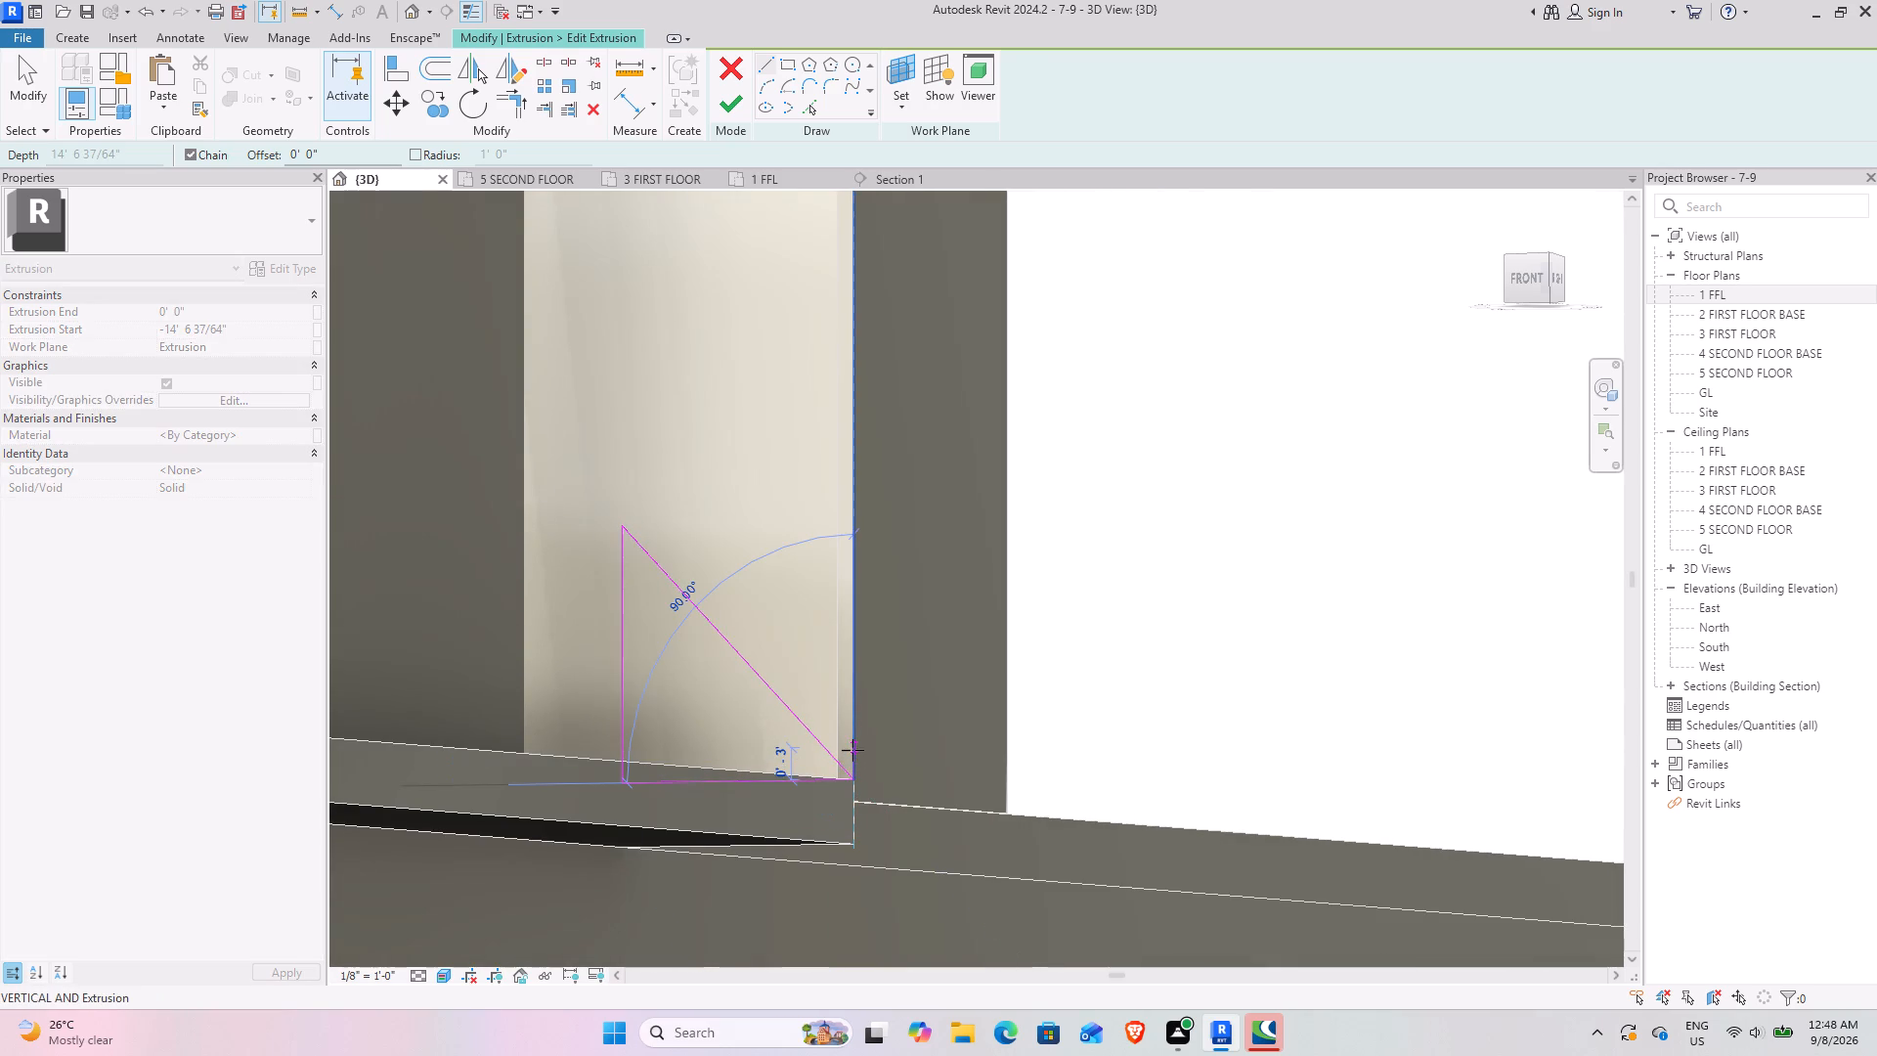
left_click(851, 738)
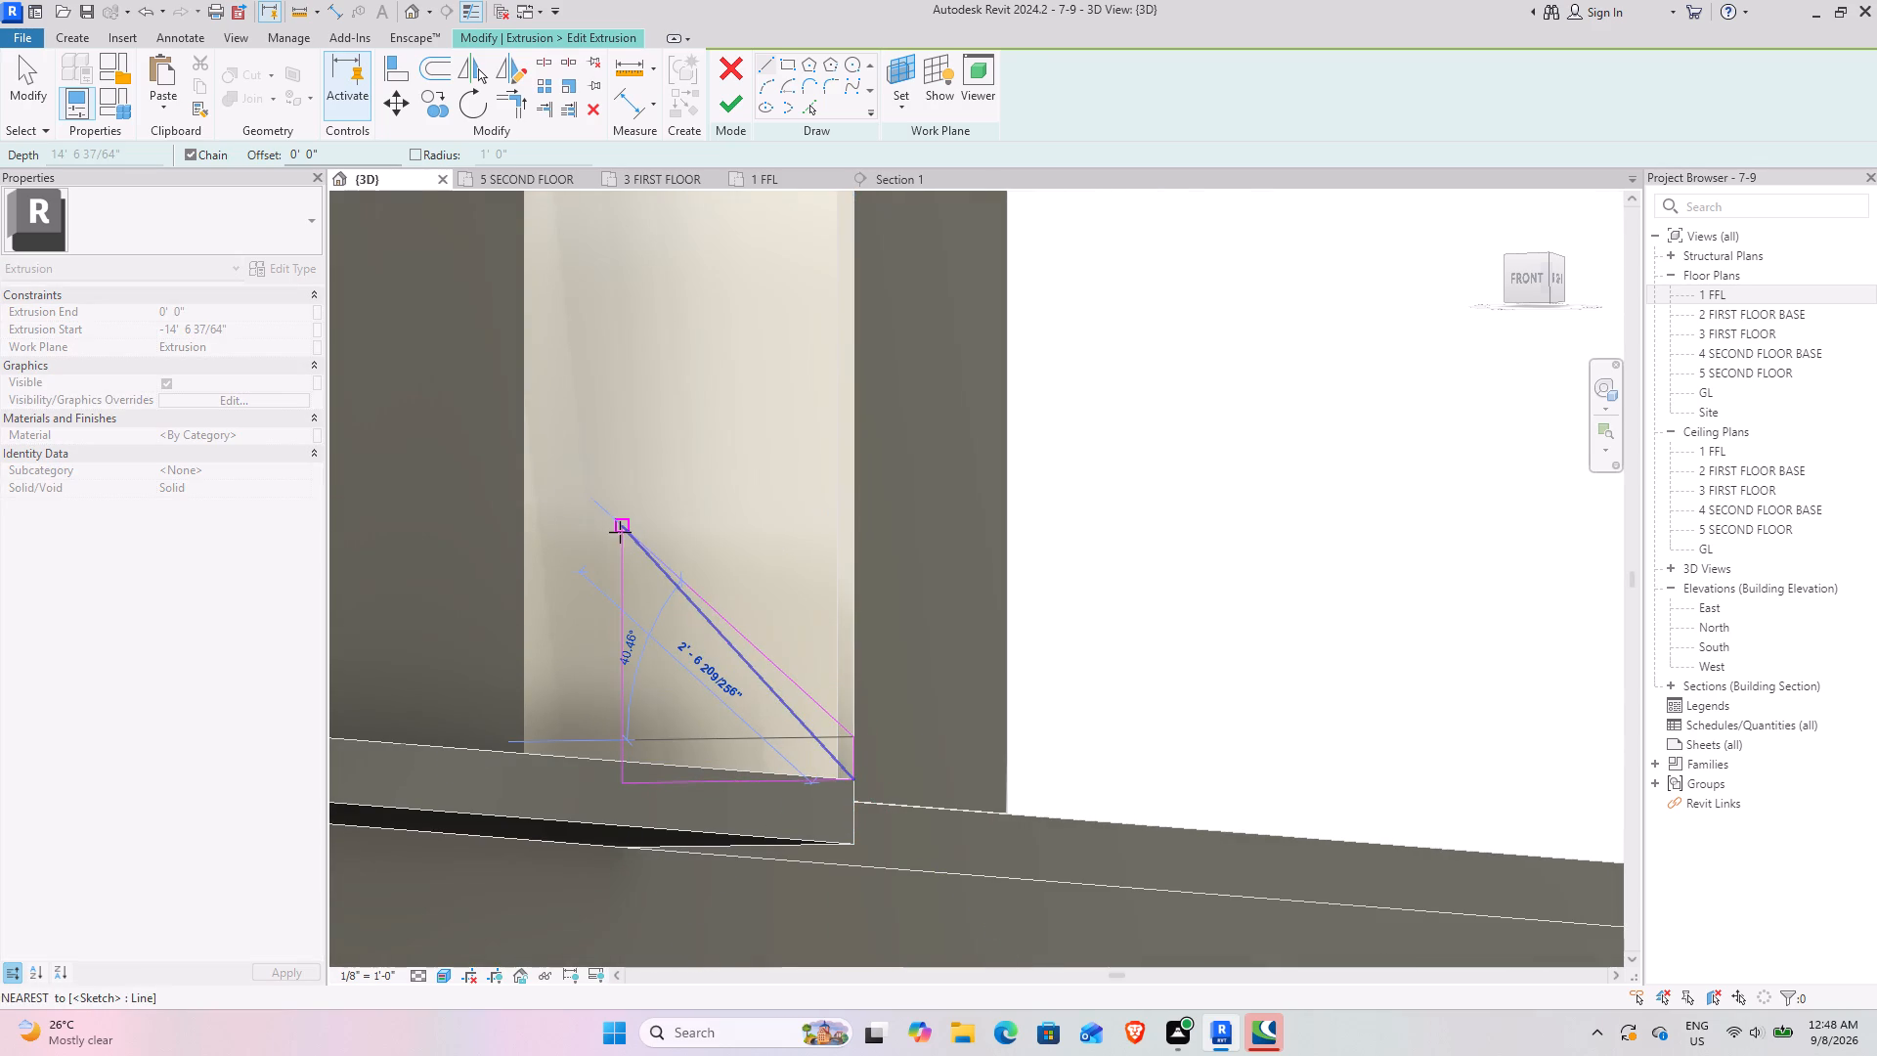
left_click(620, 525)
key("Escape")
key("Escape")
Delete the lower triangle's original sloping line and finish the extrusion sketch.
left_click(746, 657)
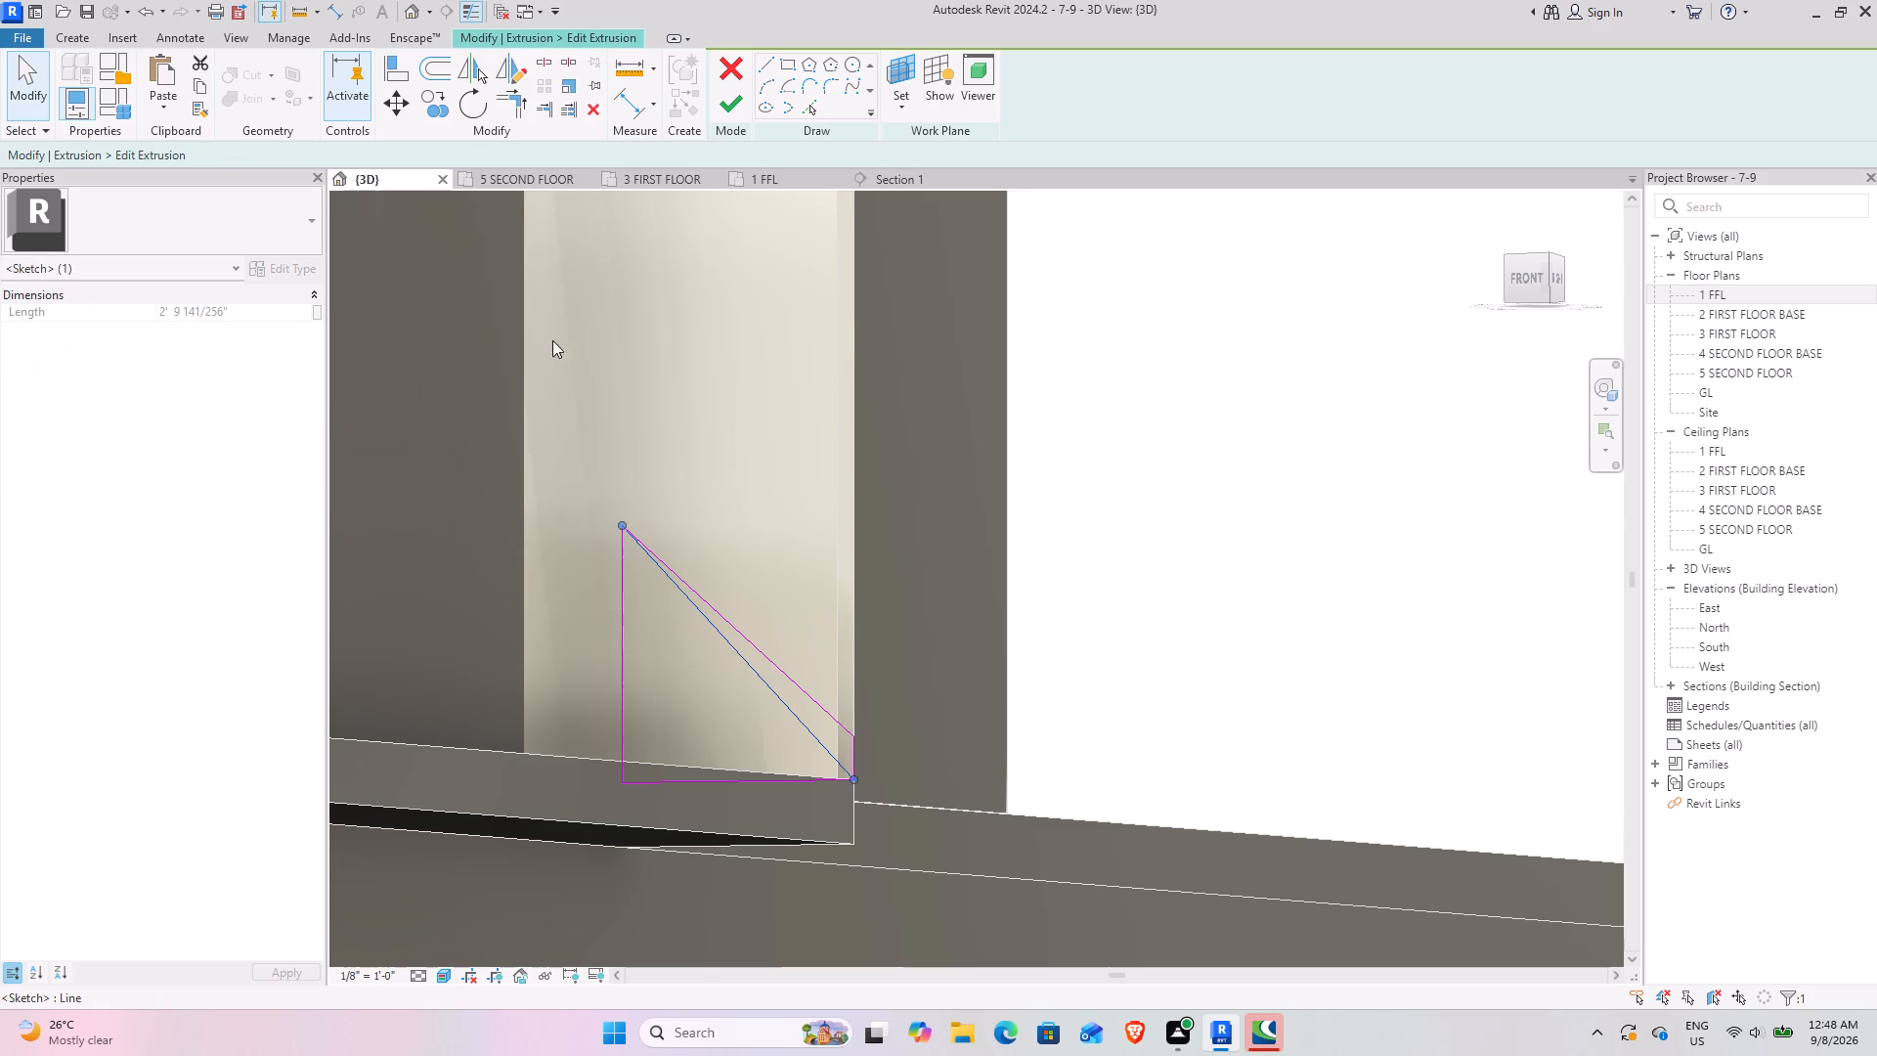
left_click(603, 112)
left_click(716, 108)
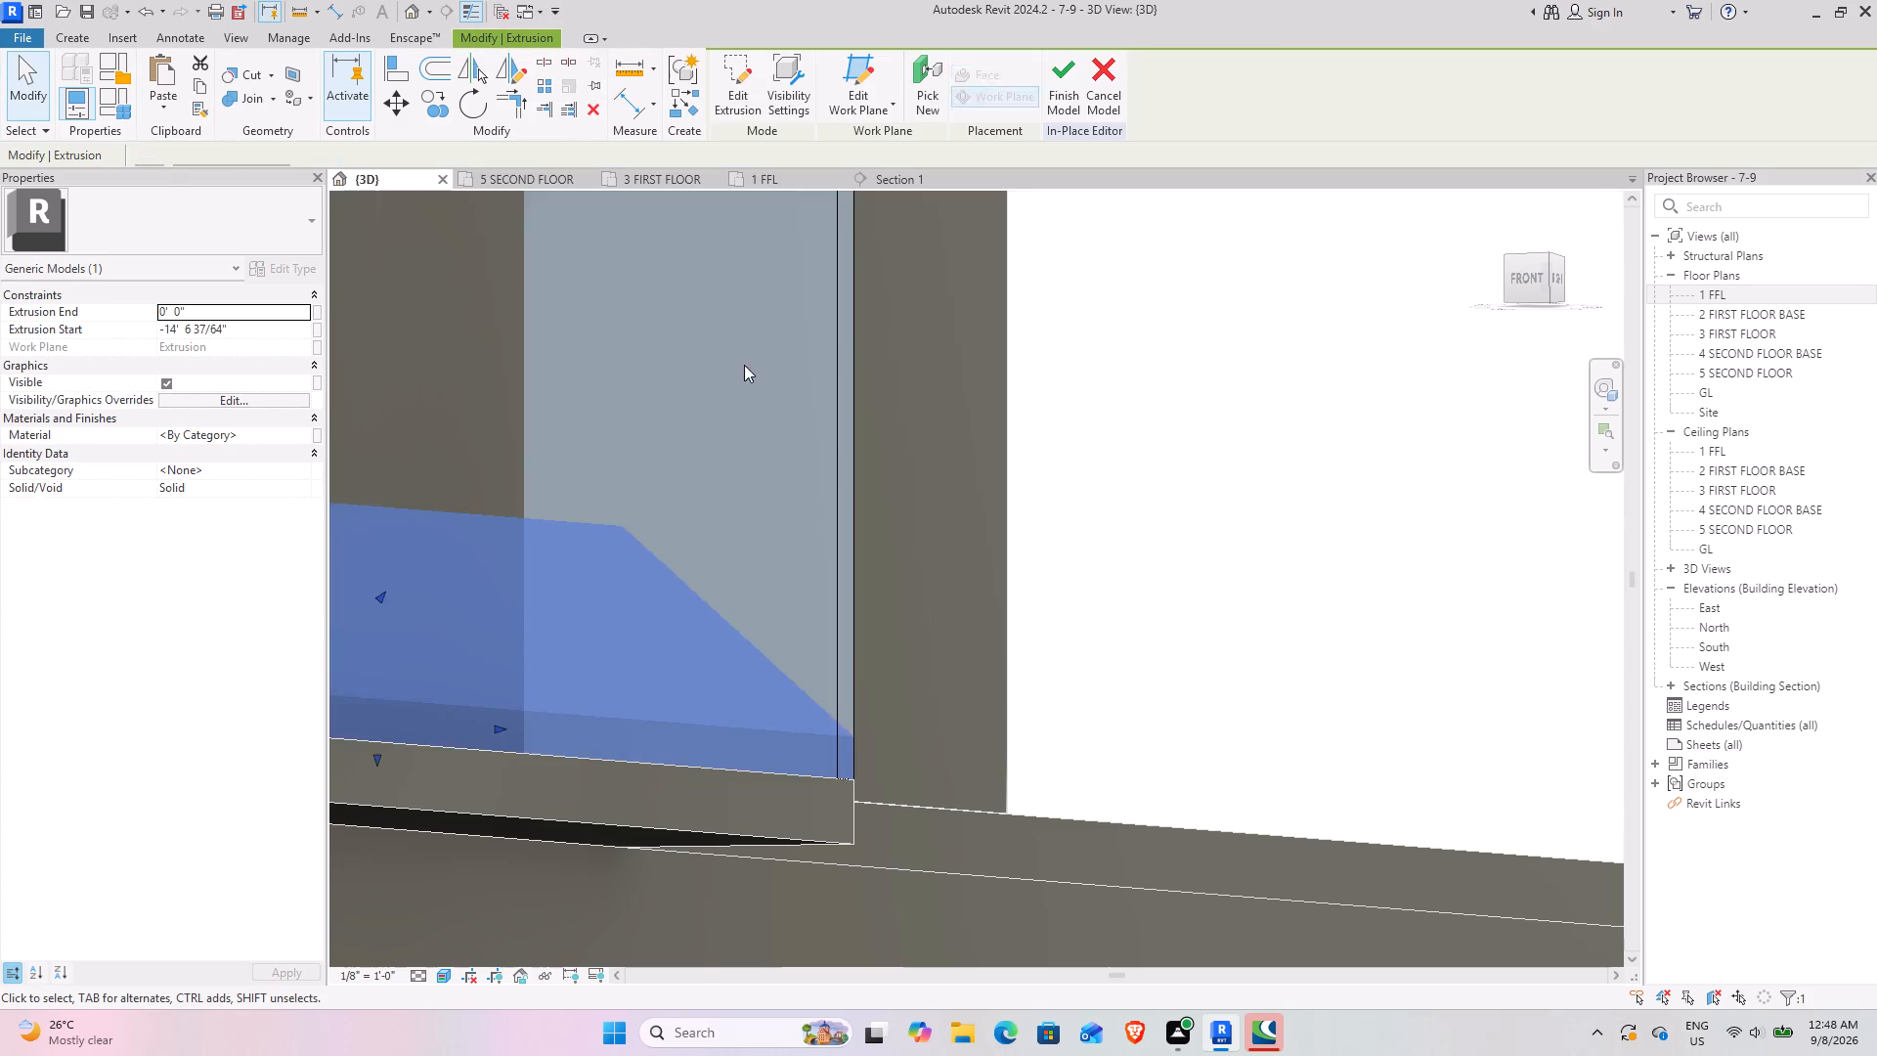
Examine the reshaped horizontal extrusions against the vertical fins from the side of the house.
scroll(744, 365, "down", 13)
middle_click_drag(822, 423, 673, 530, "shift")
left_click(950, 593)
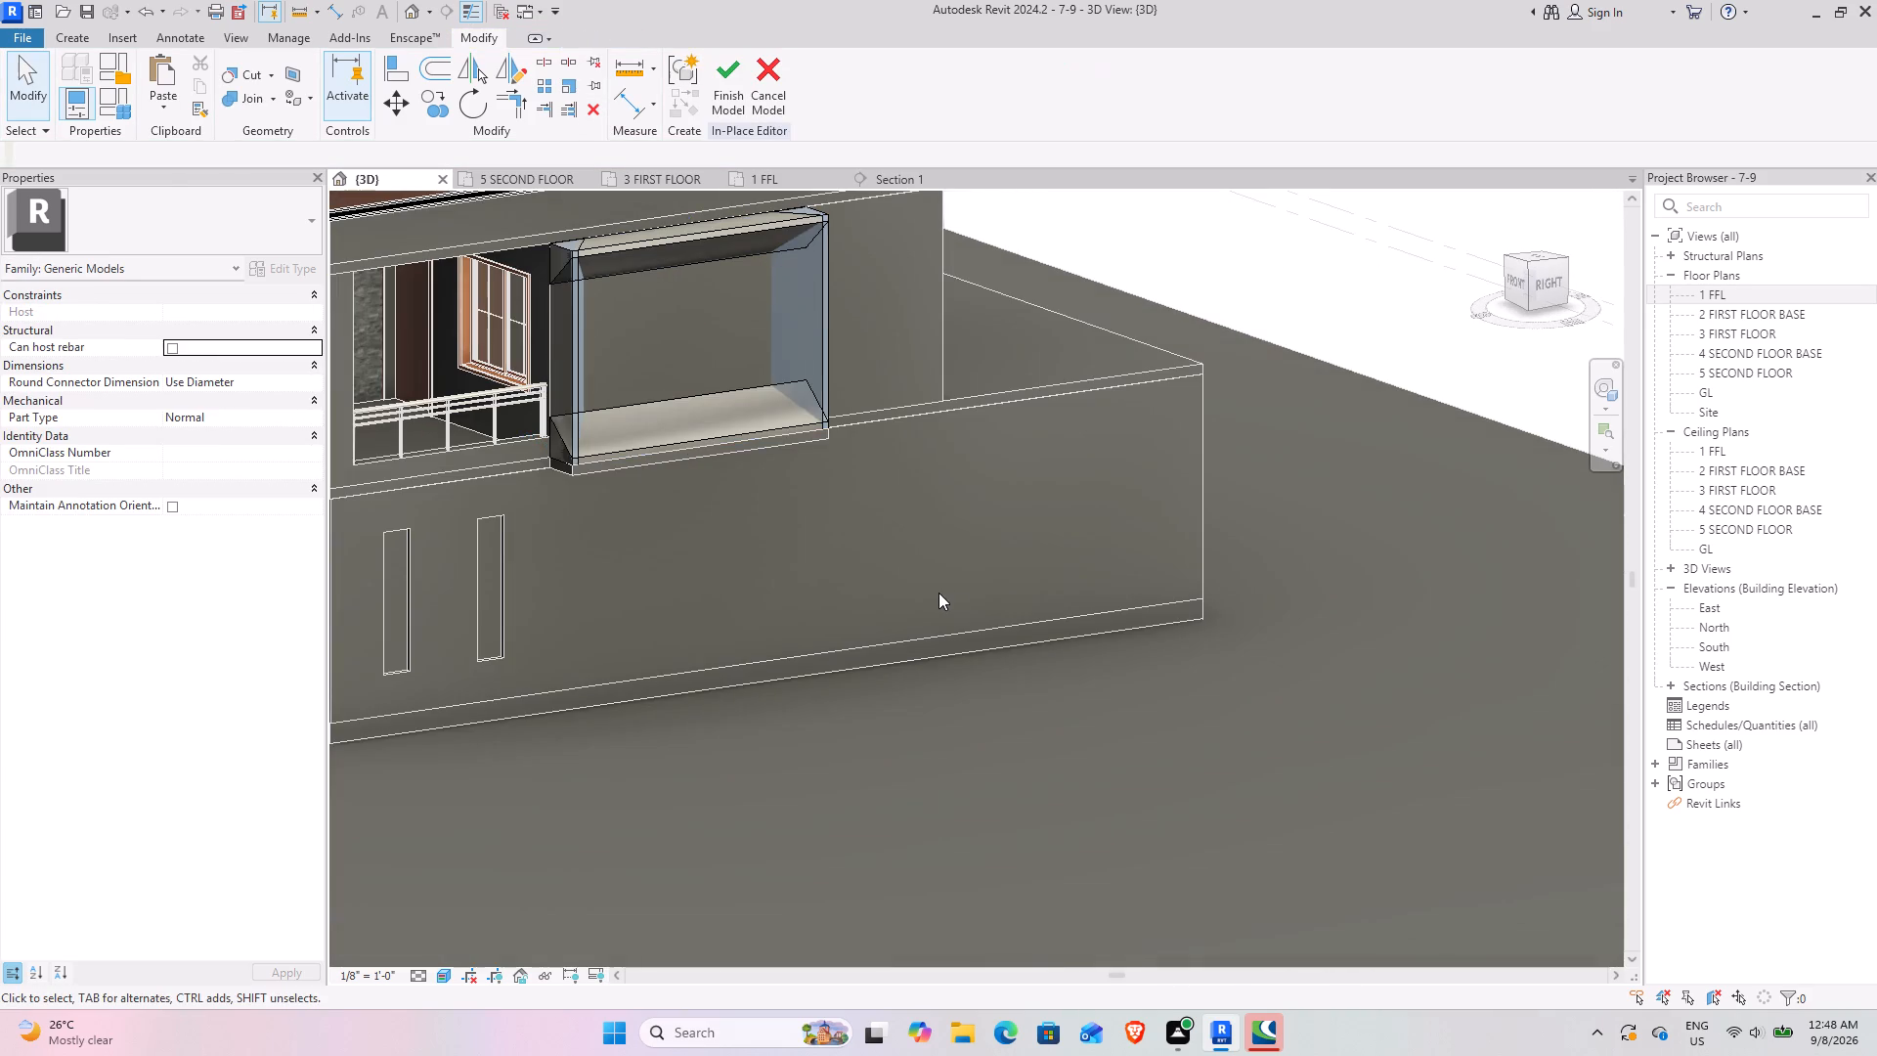
middle_click_drag(895, 578, 616, 532, "shift")
middle_click_drag(632, 527, 728, 771)
middle_click_drag(747, 742, 889, 649, "shift")
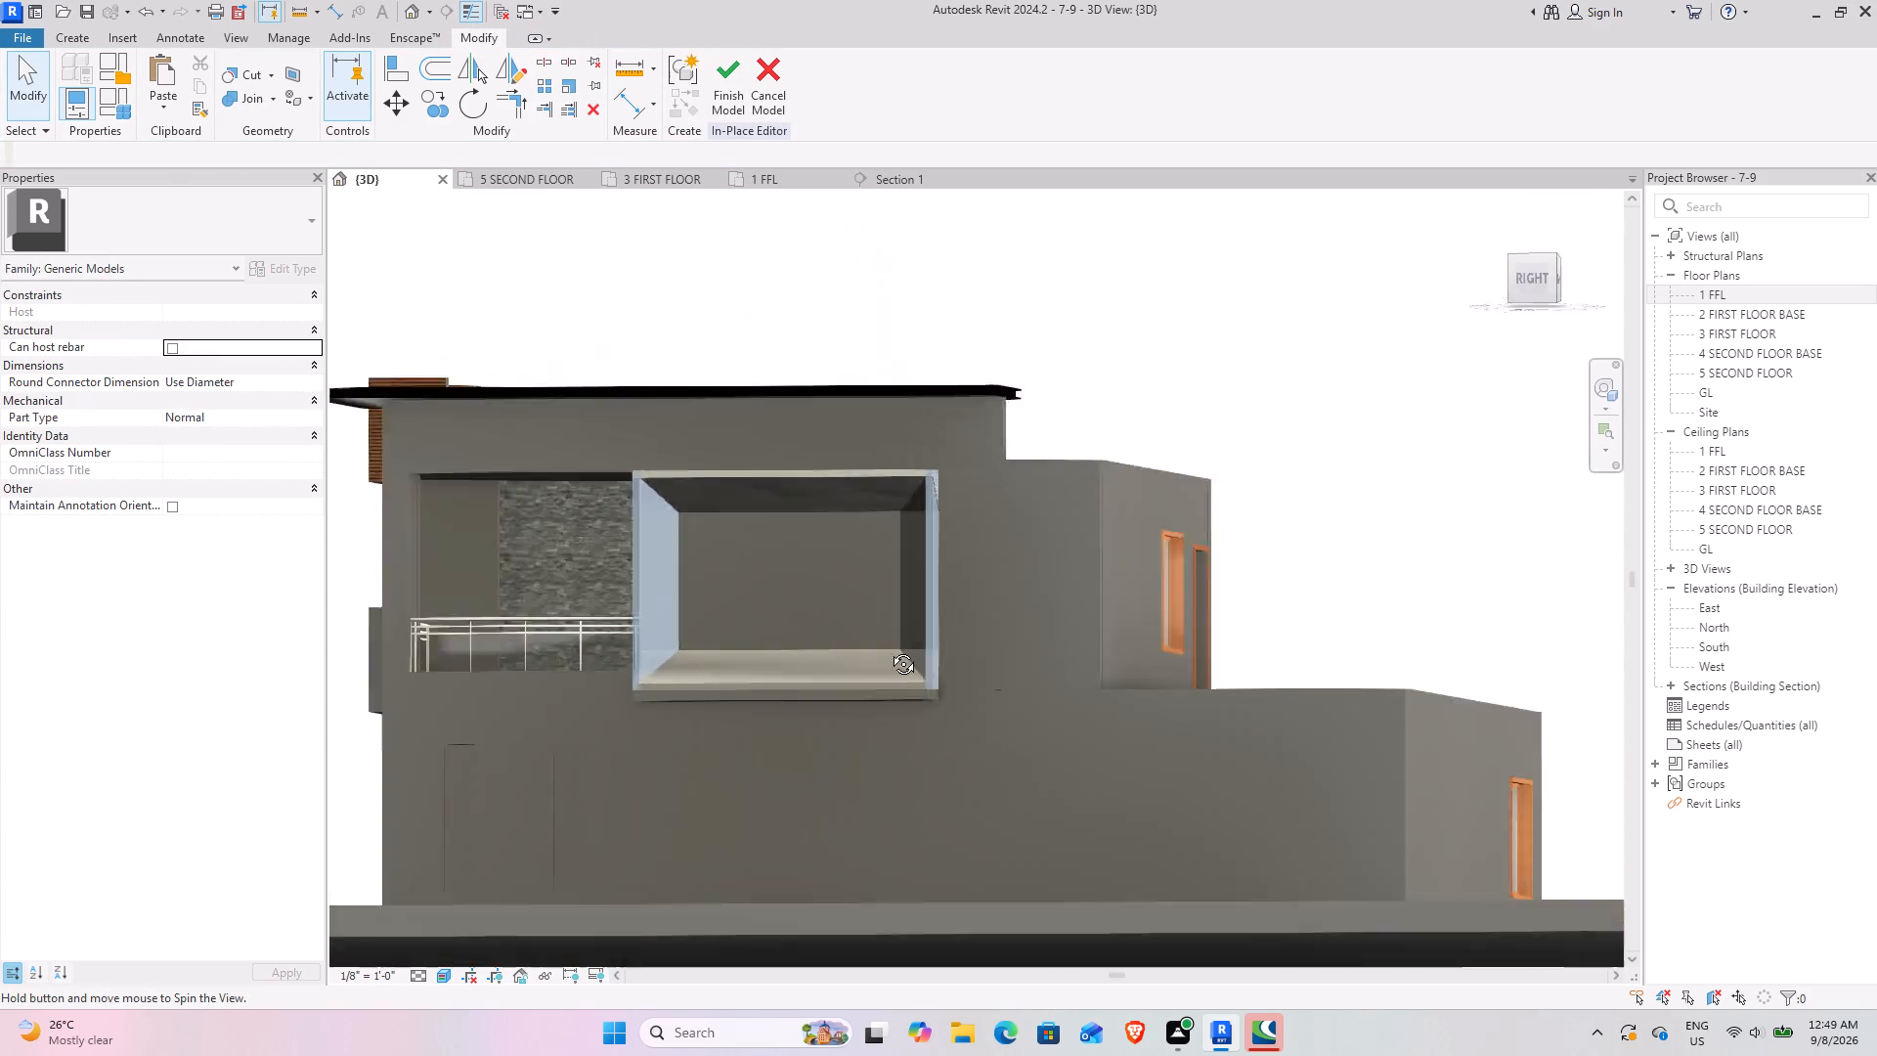
middle_click_drag(889, 649, 877, 759, "shift")
left_click(838, 782)
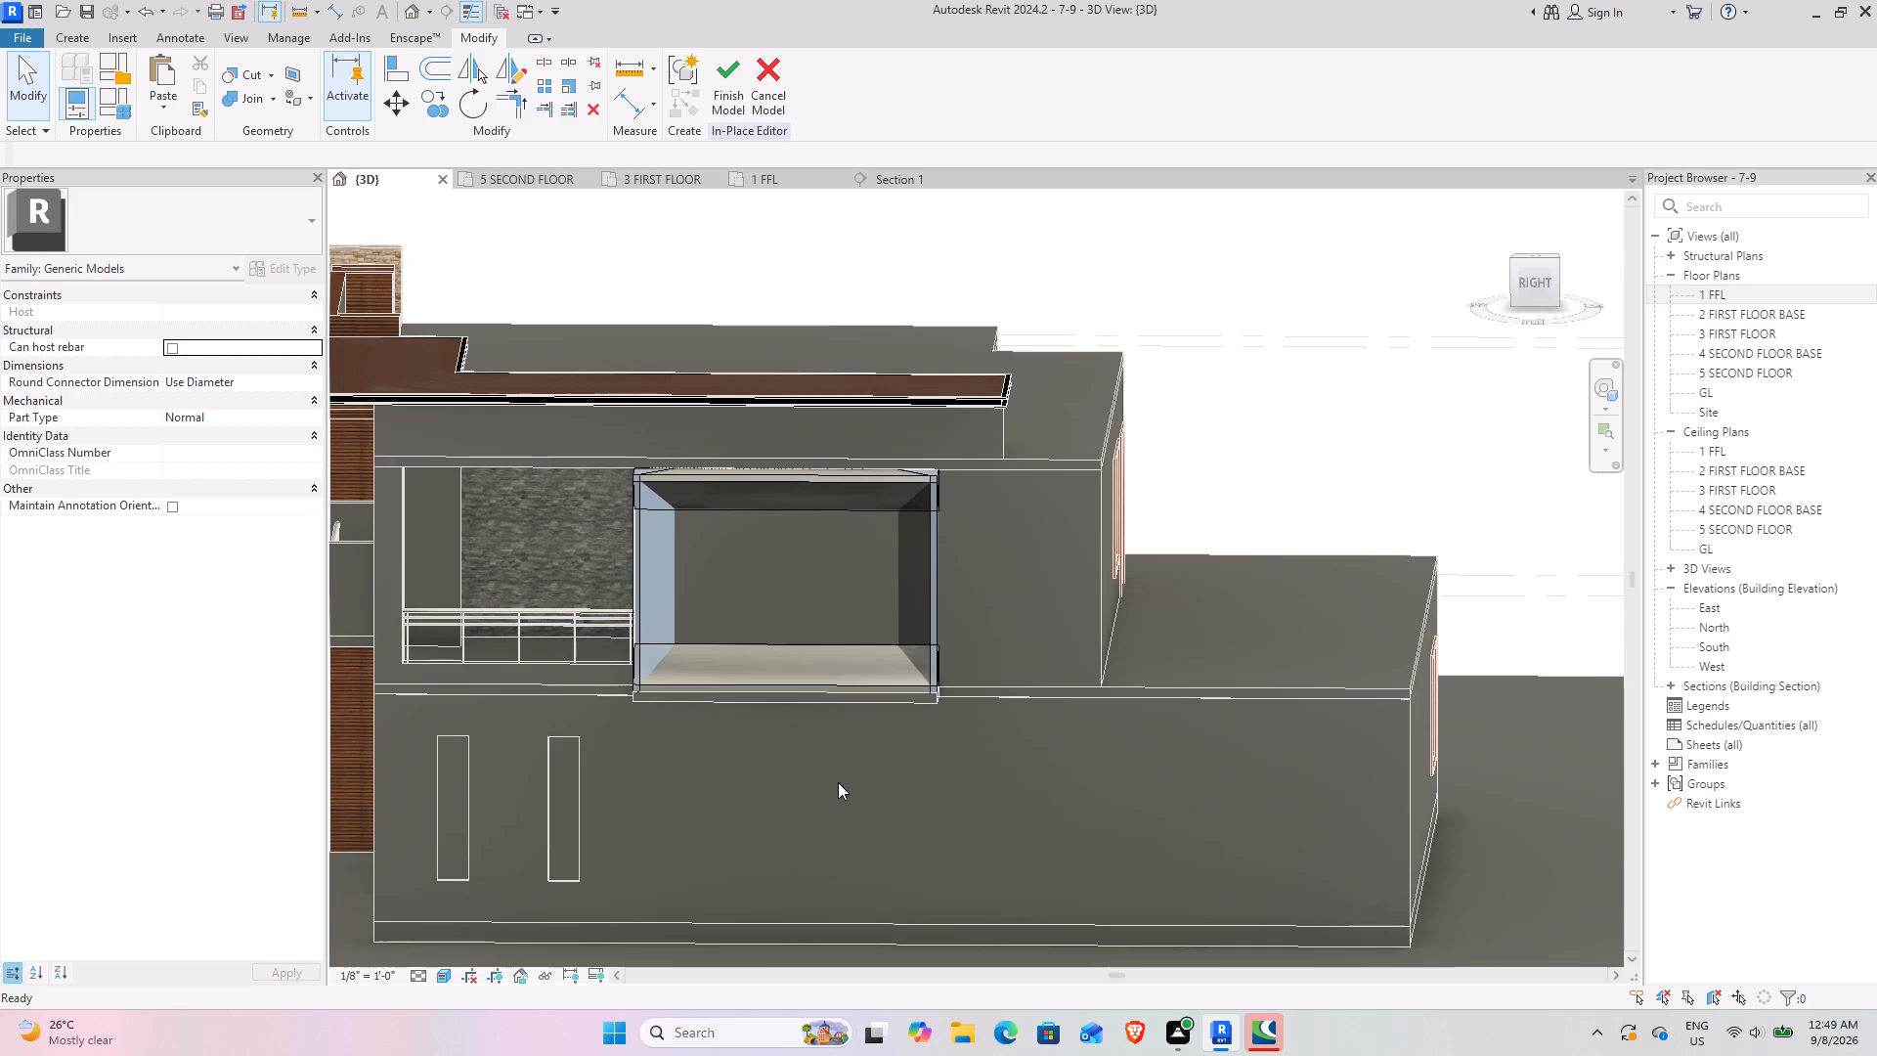
middle_click_drag(829, 774, 816, 699, "shift")
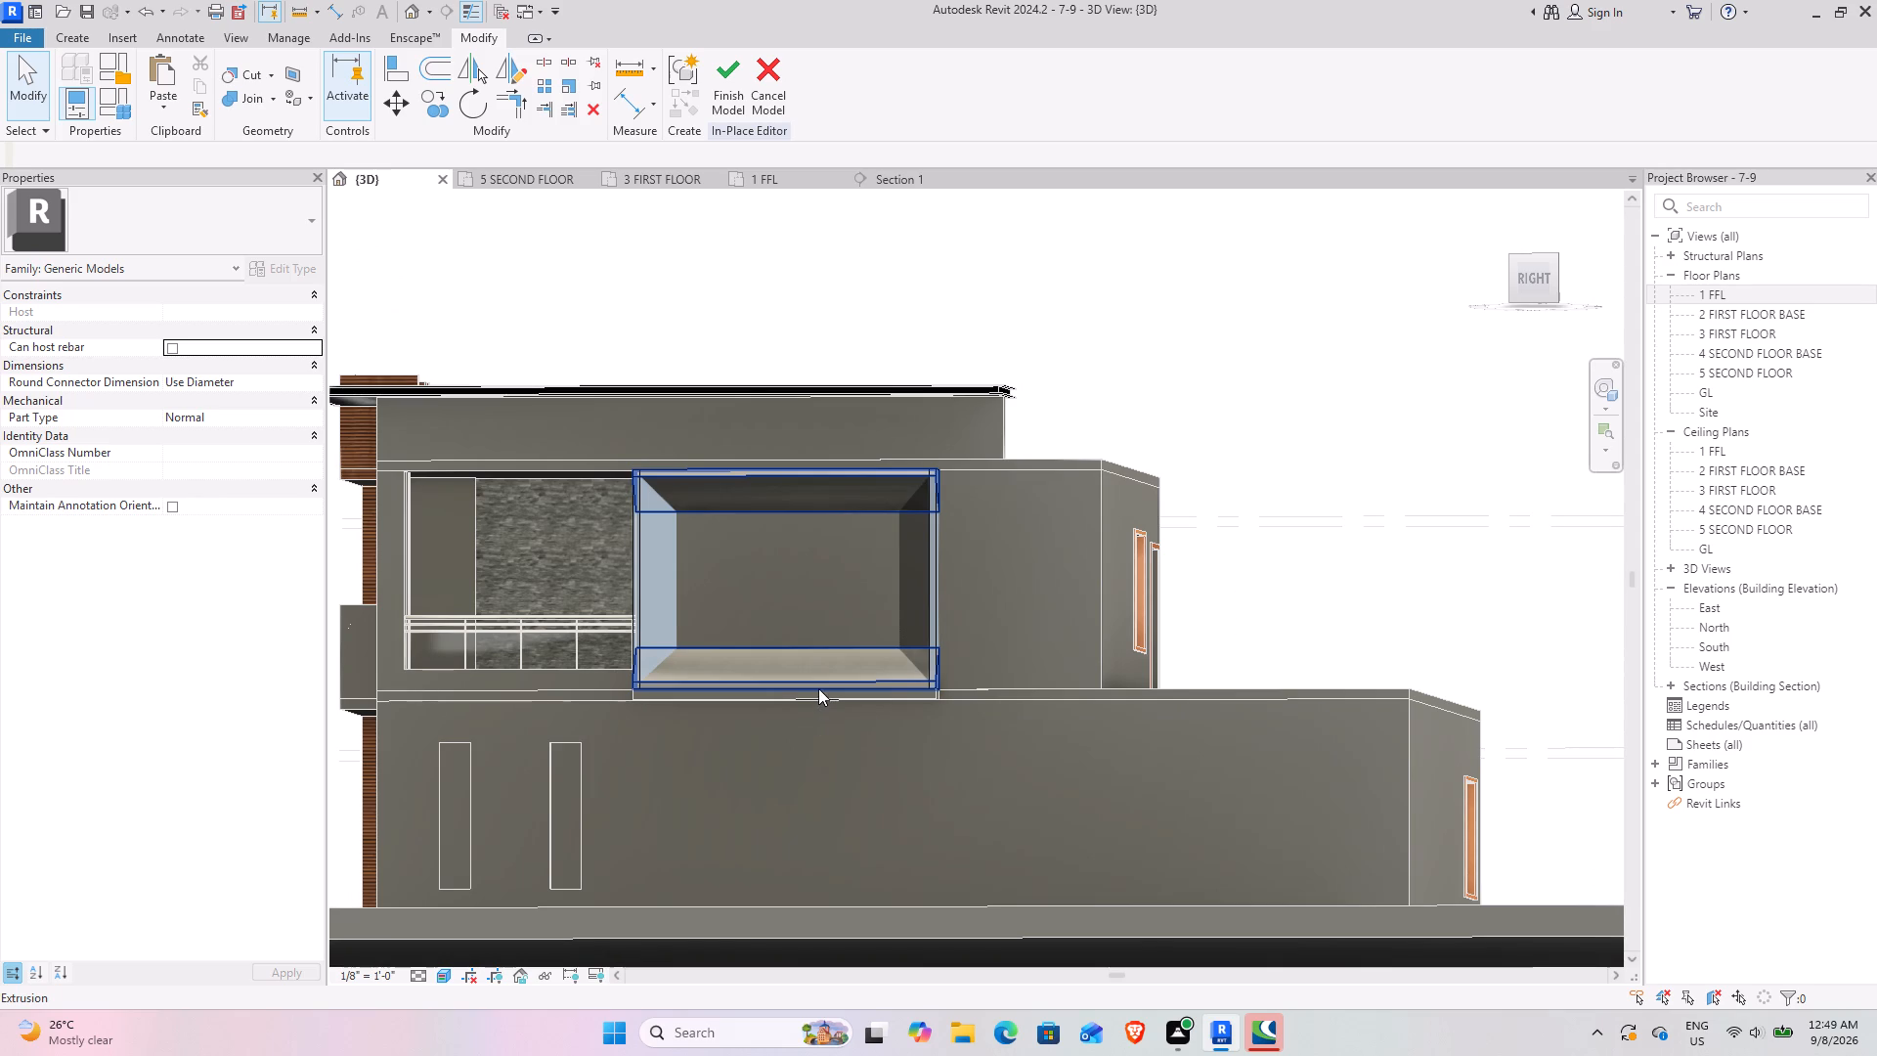
Finish the in-place model and dismiss the save reminder without saving.
left_click(730, 86)
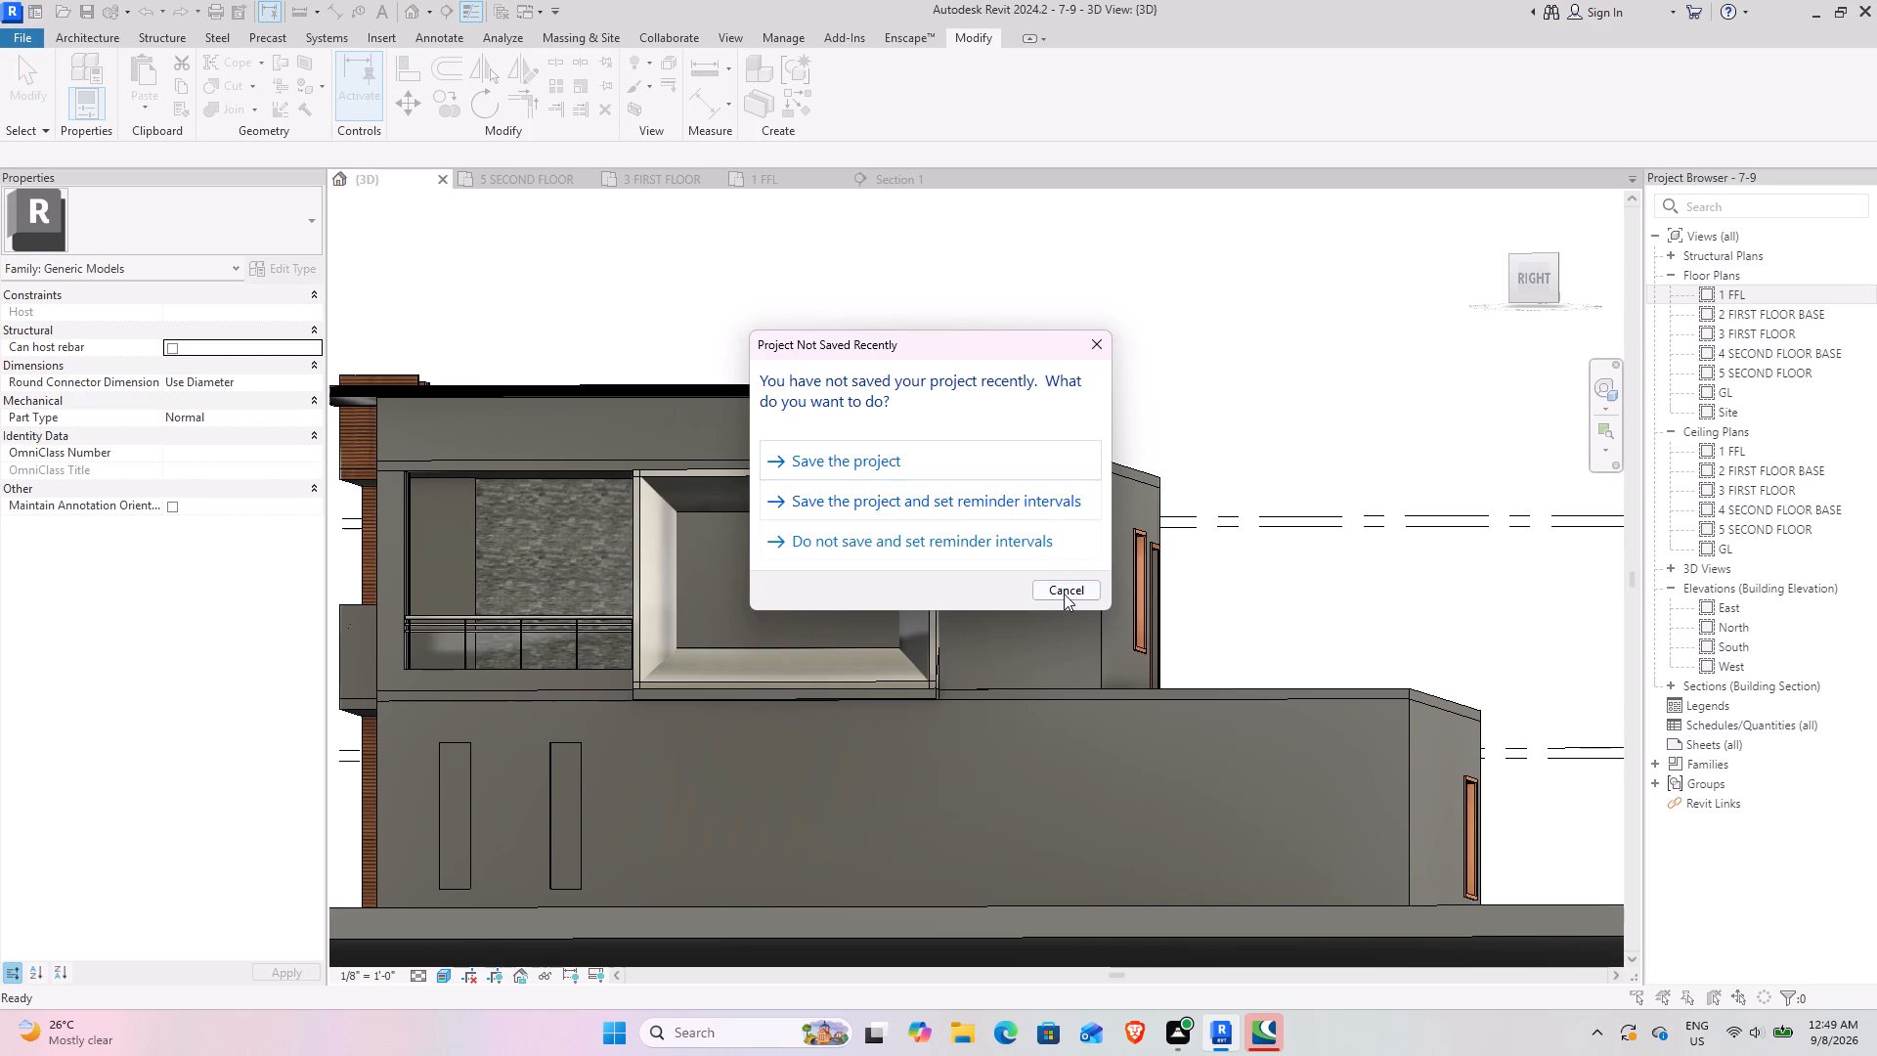
left_click(1064, 594)
Examine the bevelled frame's front edges and the joints between its fins and horizontal extrusions at the upper corner.
scroll(753, 615, "down", 3)
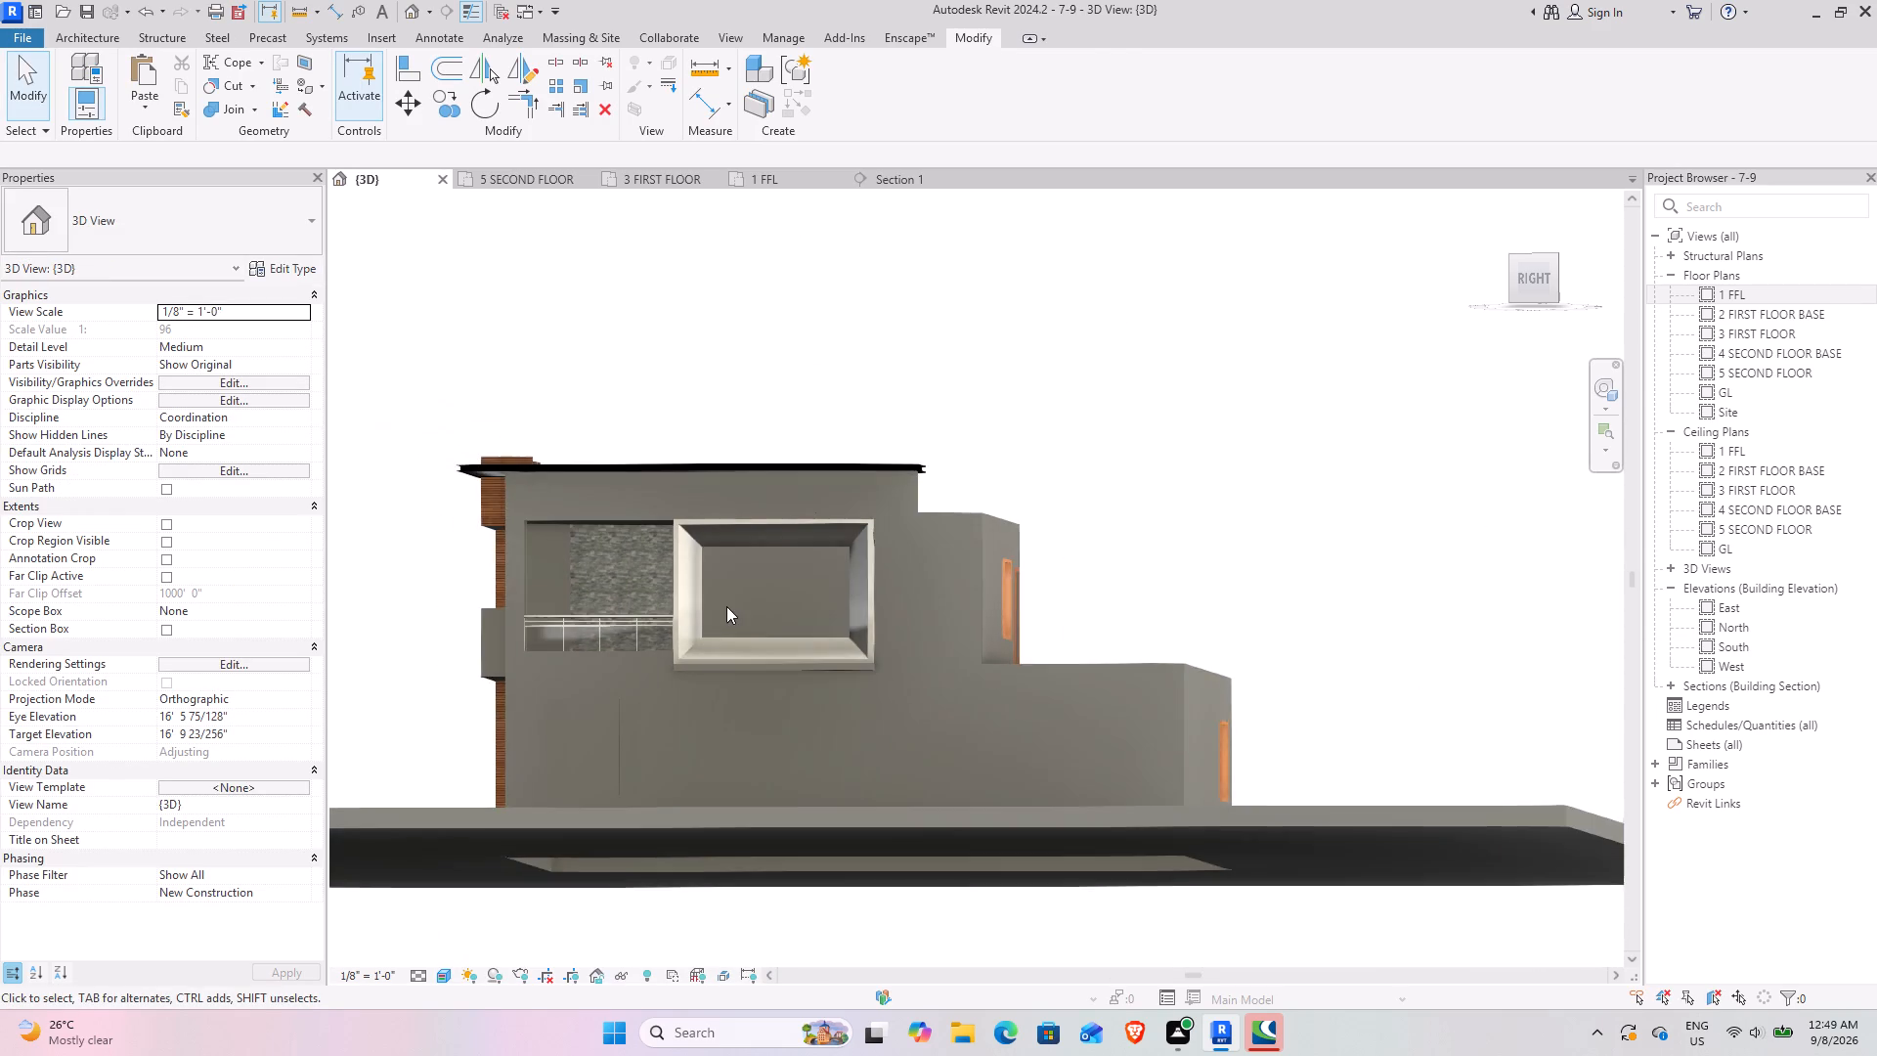
middle_click_drag(726, 606, 1002, 809)
middle_click_drag(969, 796, 759, 687)
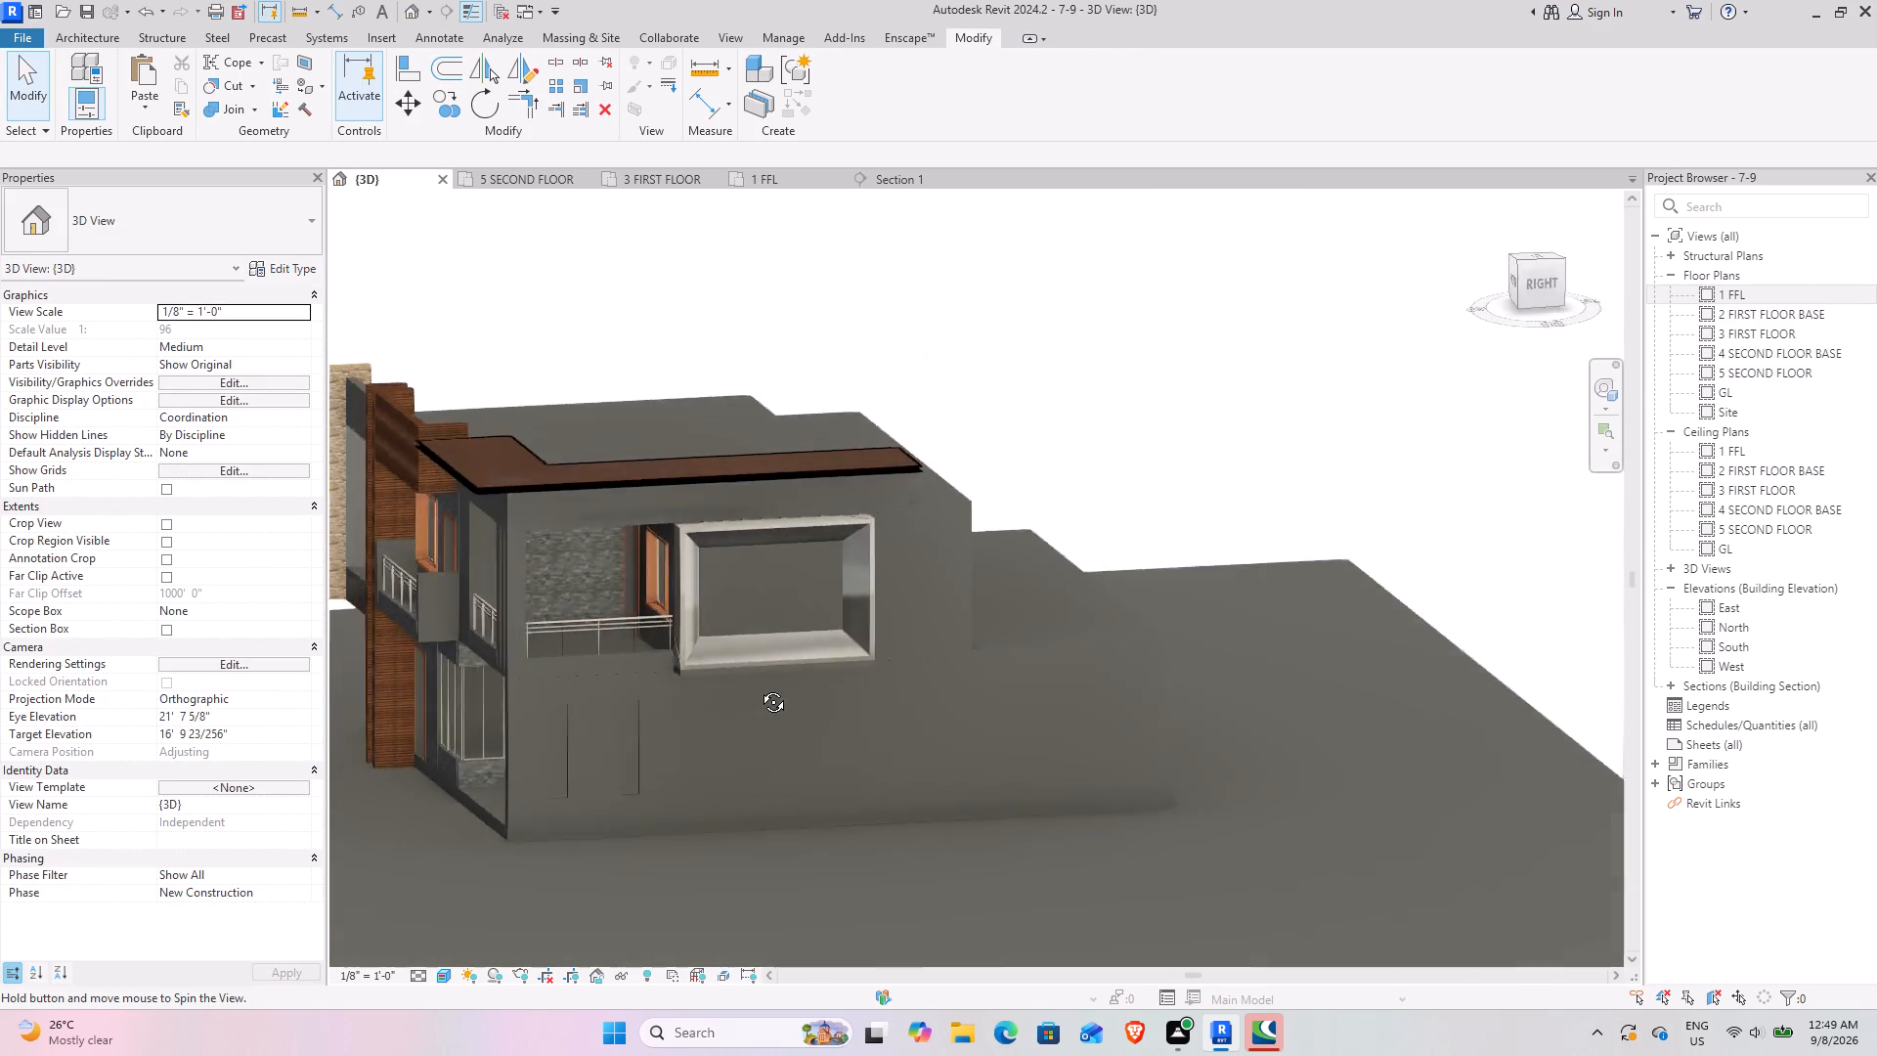
middle_click_drag(759, 687, 761, 796)
scroll(883, 519, "up", 12)
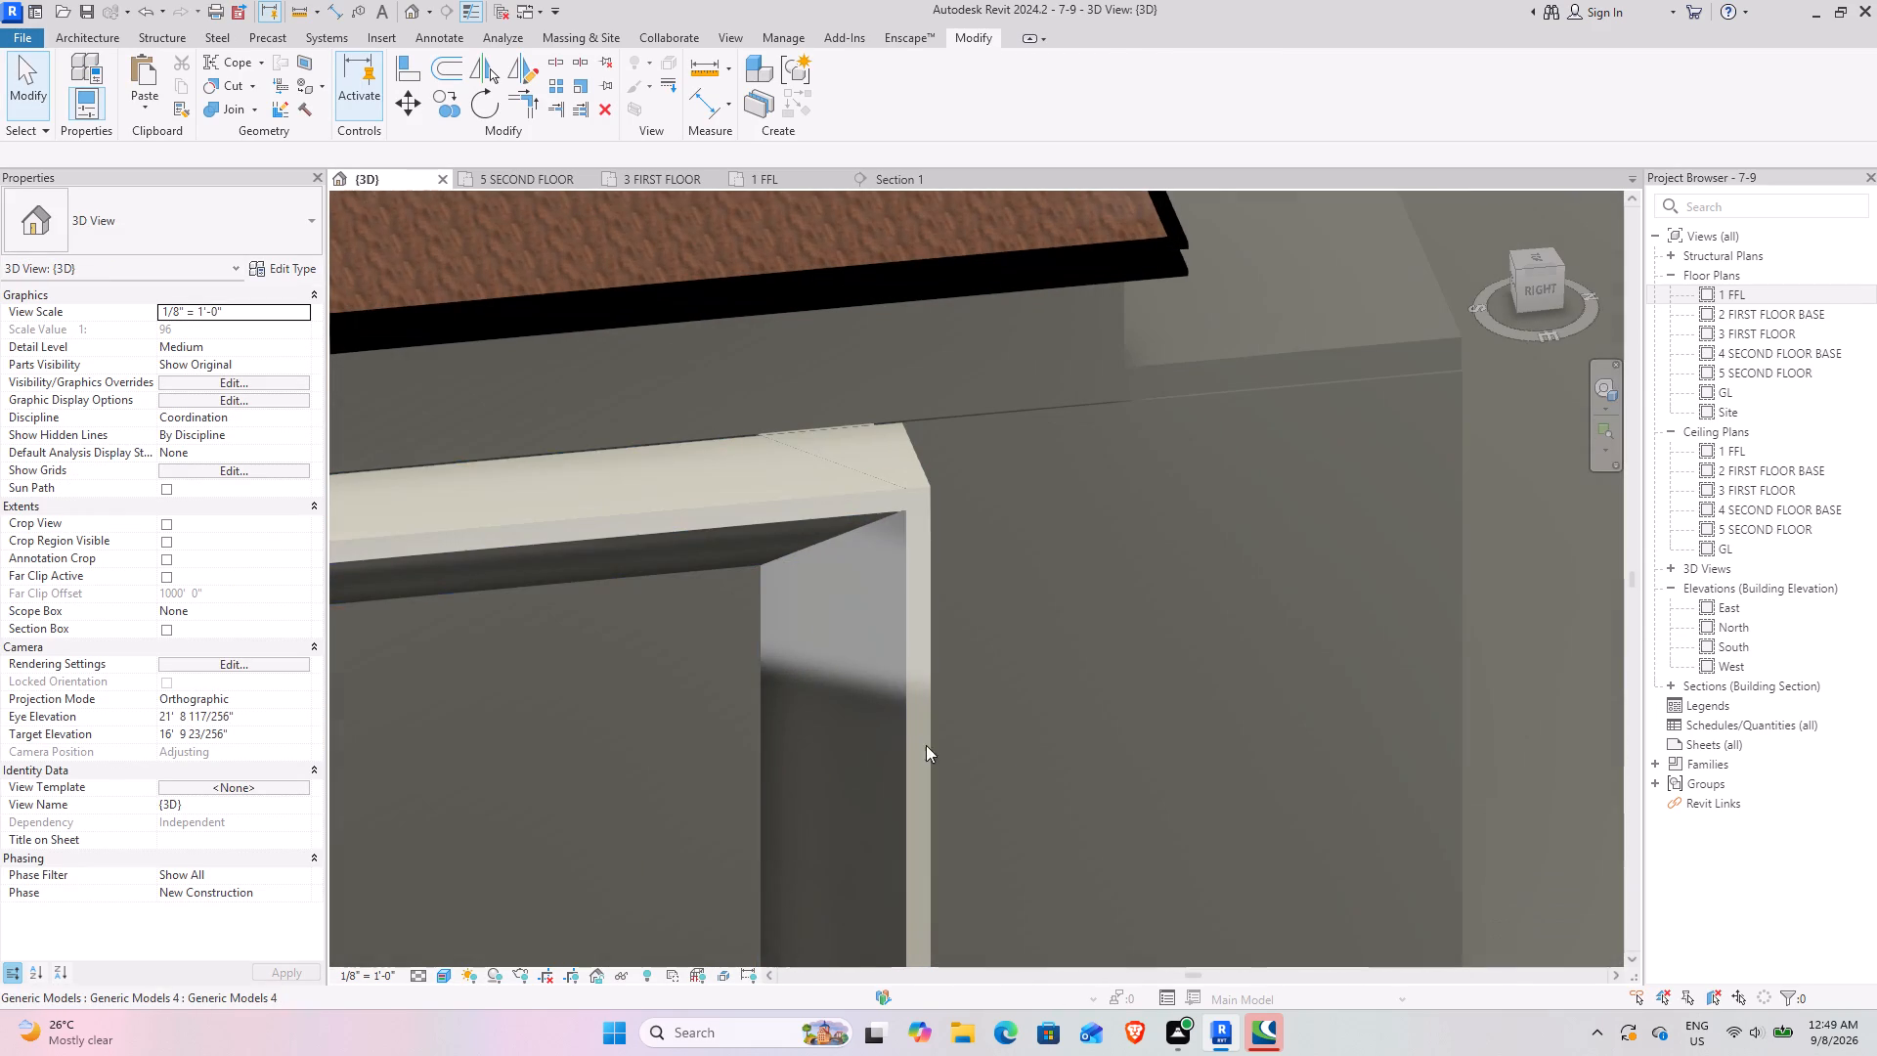
scroll(1031, 685, "down", 3)
middle_click_drag(1016, 682, 967, 487, "shift")
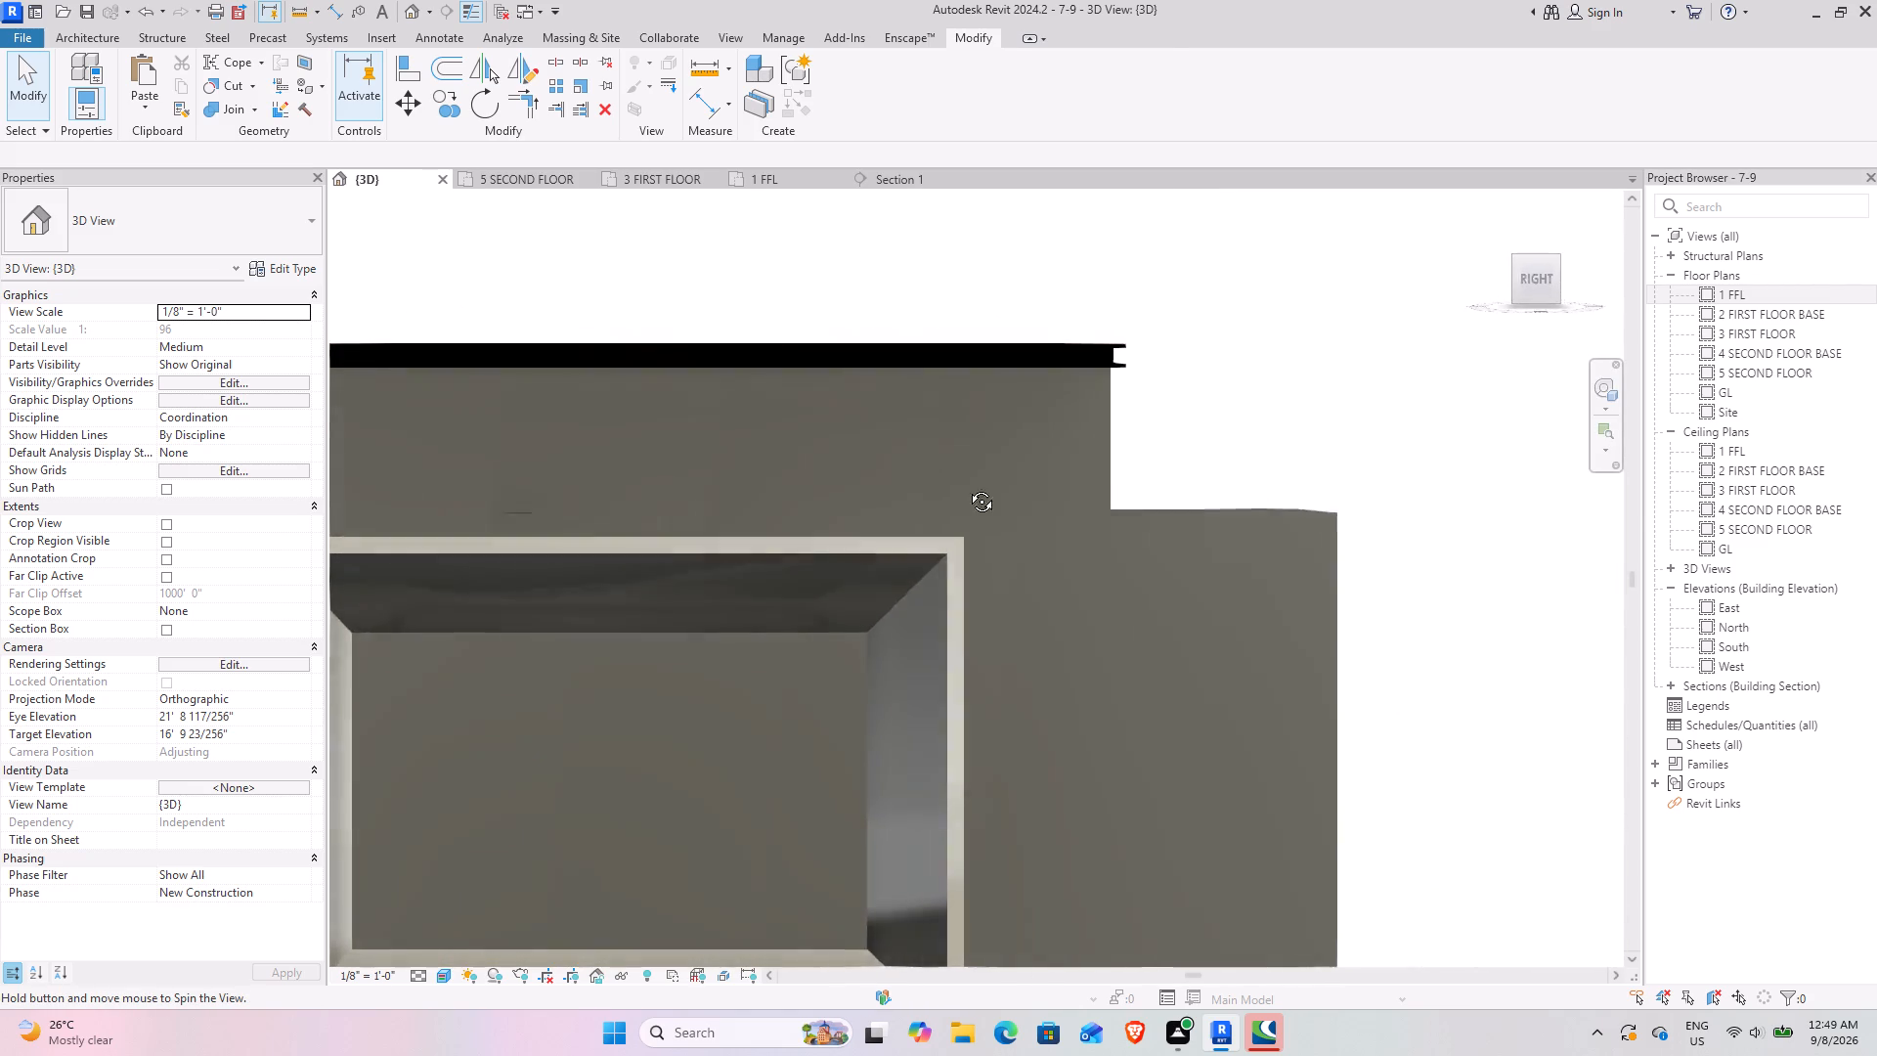
middle_click_drag(967, 487, 816, 502, "shift")
middle_click_drag(823, 576, 942, 573, "shift")
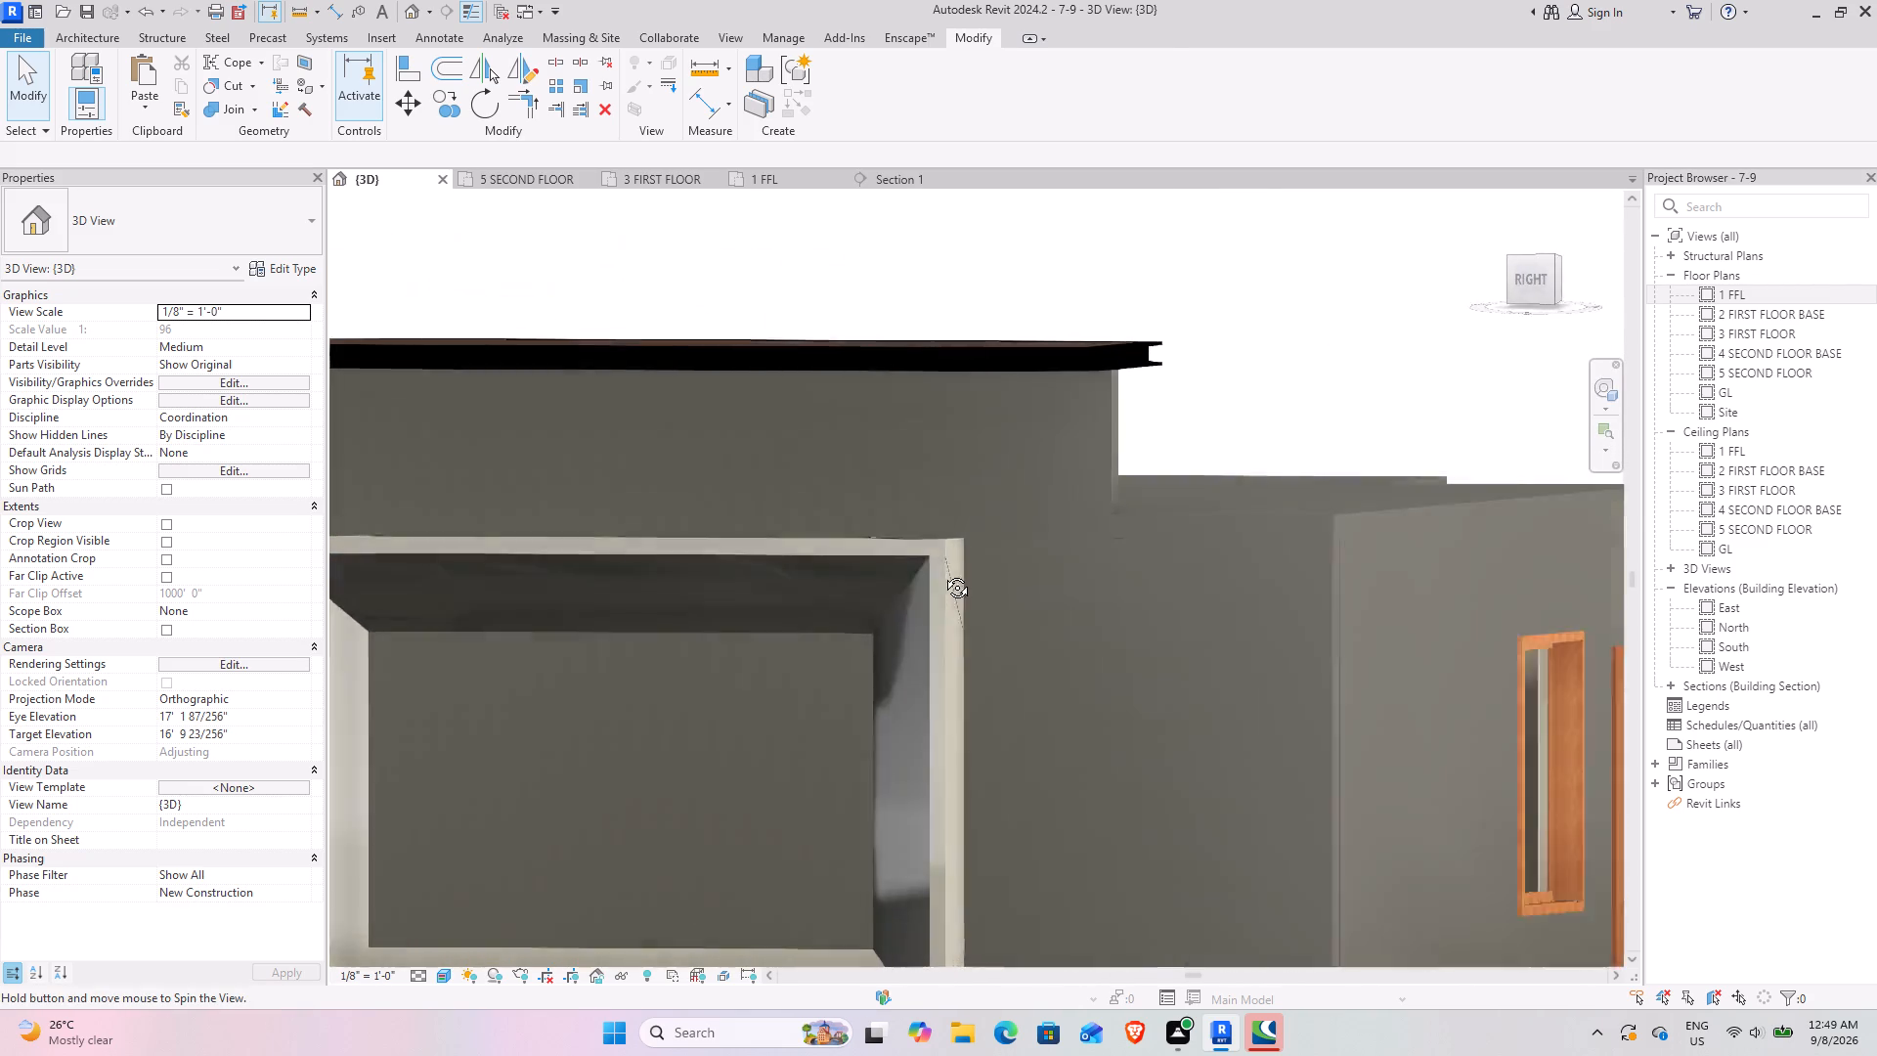
middle_click_drag(942, 573, 908, 663, "shift")
scroll(931, 546, "up", 8)
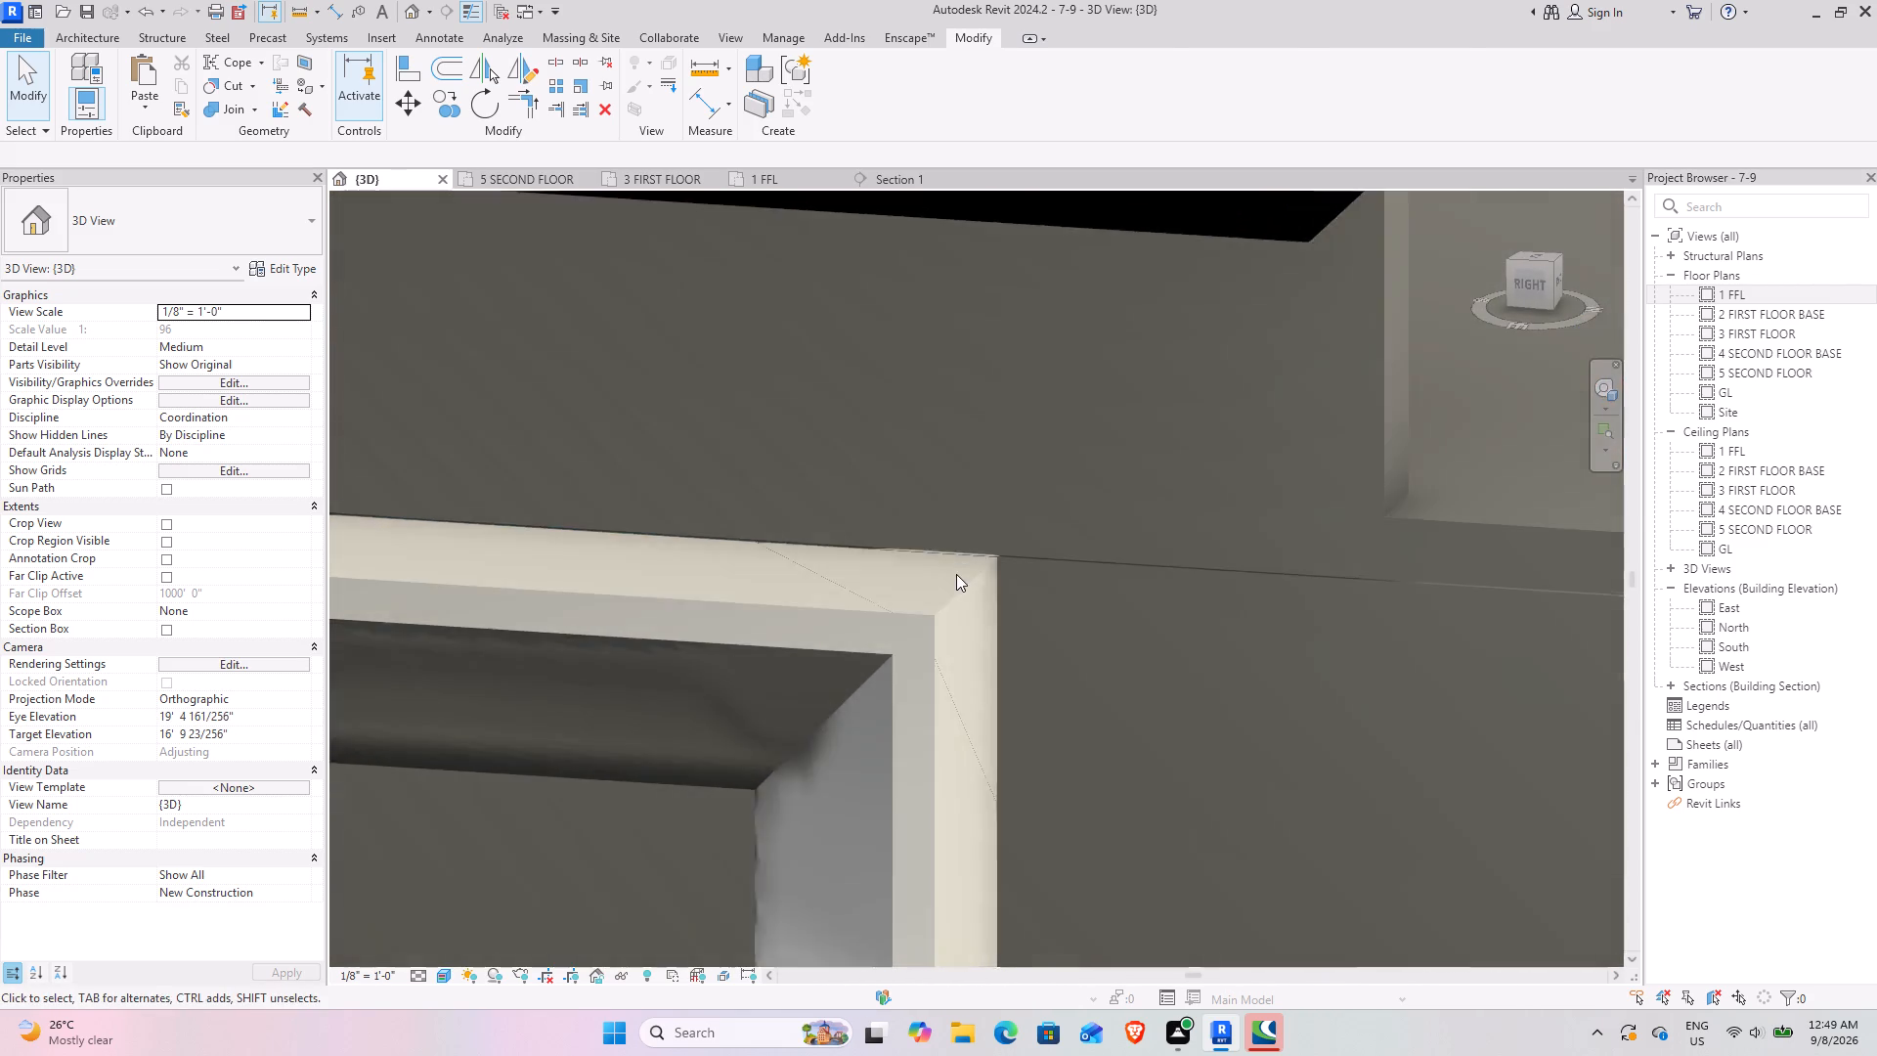
scroll(969, 585, "up", 3)
scroll(835, 650, "down", 9)
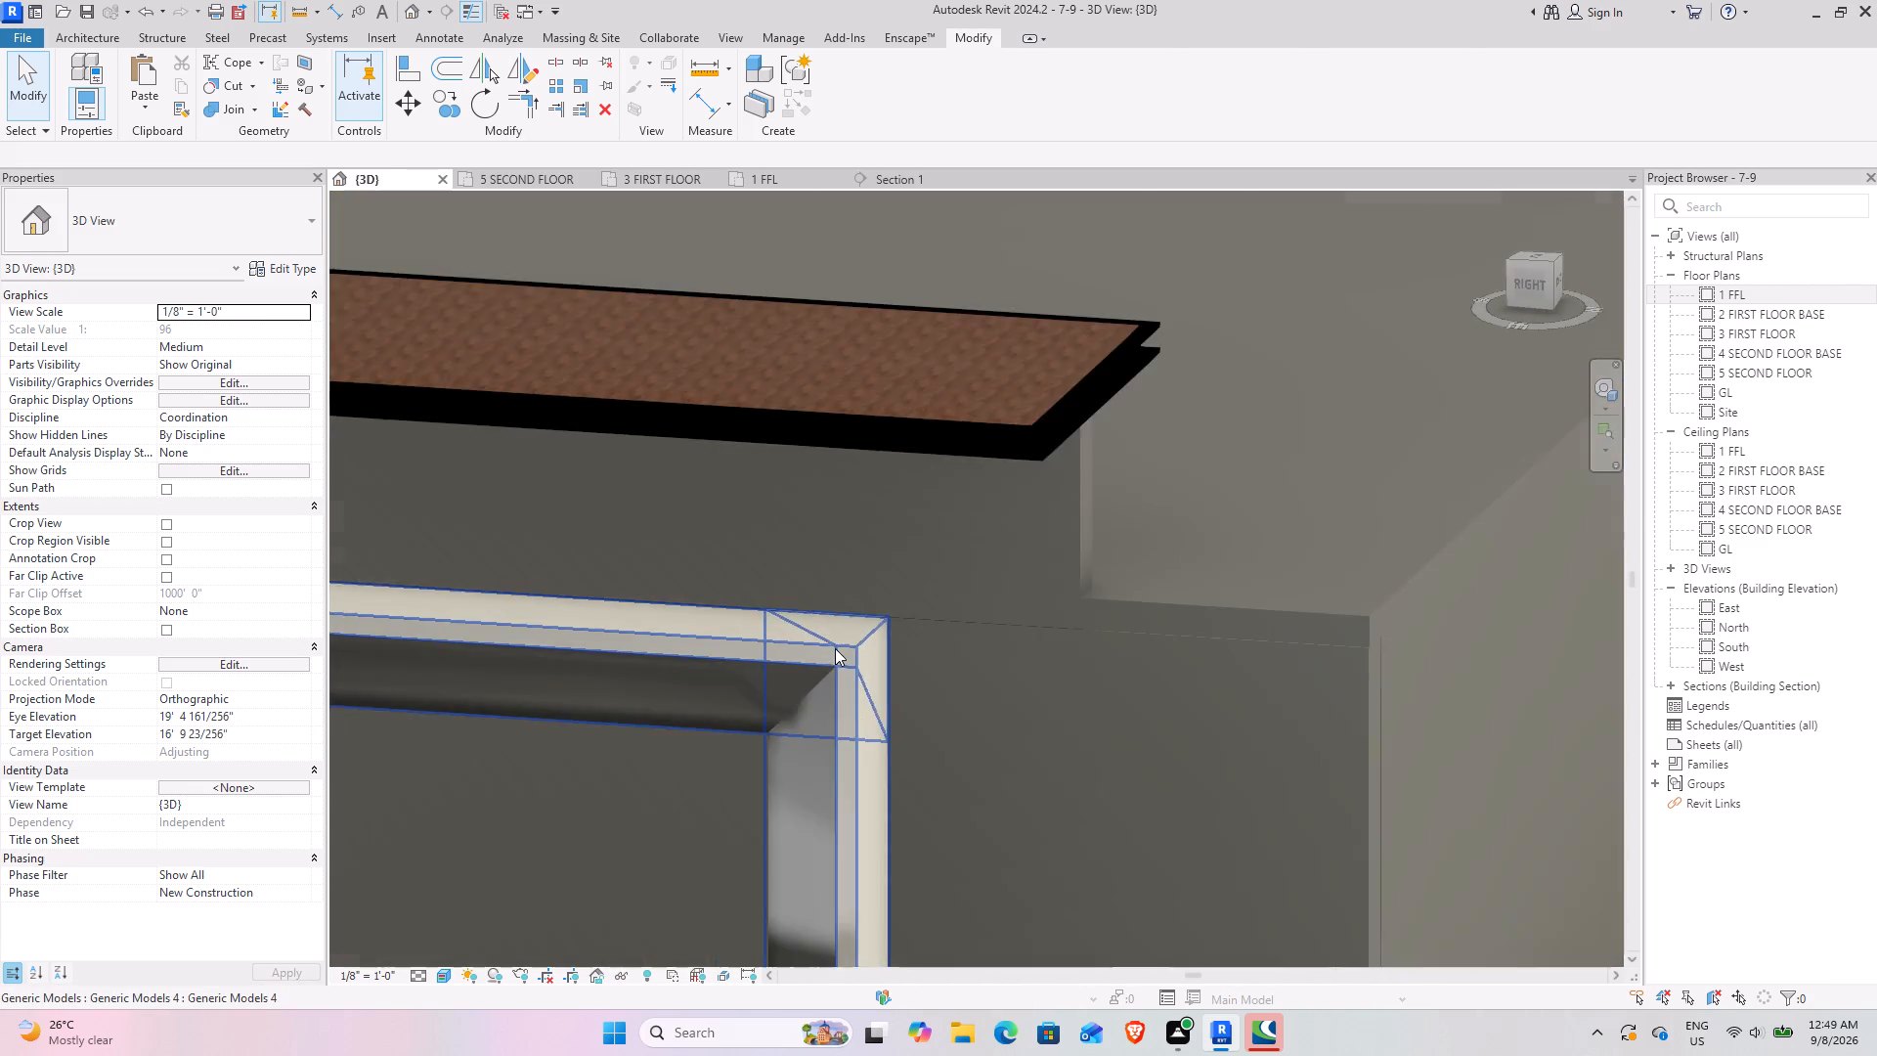
scroll(835, 648, "down", 5)
middle_click_drag(816, 692, 1015, 564)
middle_click_drag(814, 637, 926, 535, "shift")
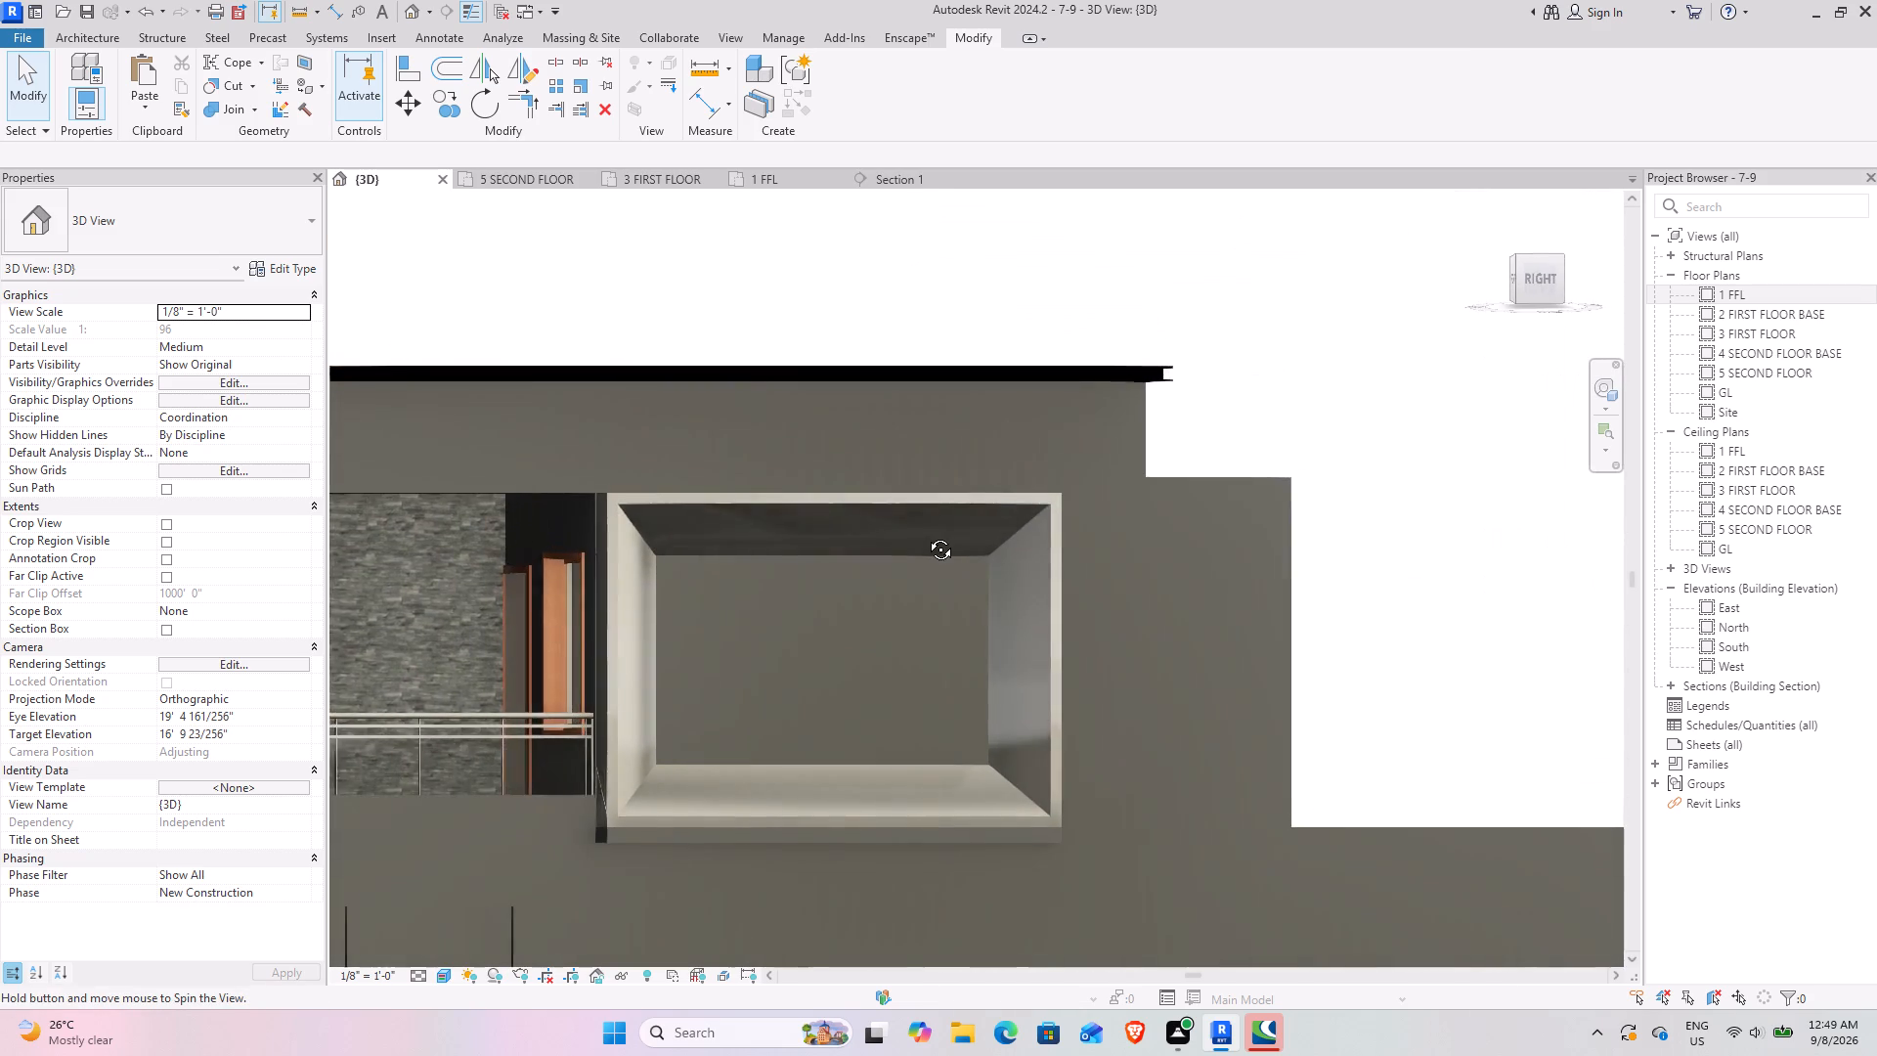
middle_click_drag(926, 535, 905, 569, "shift")
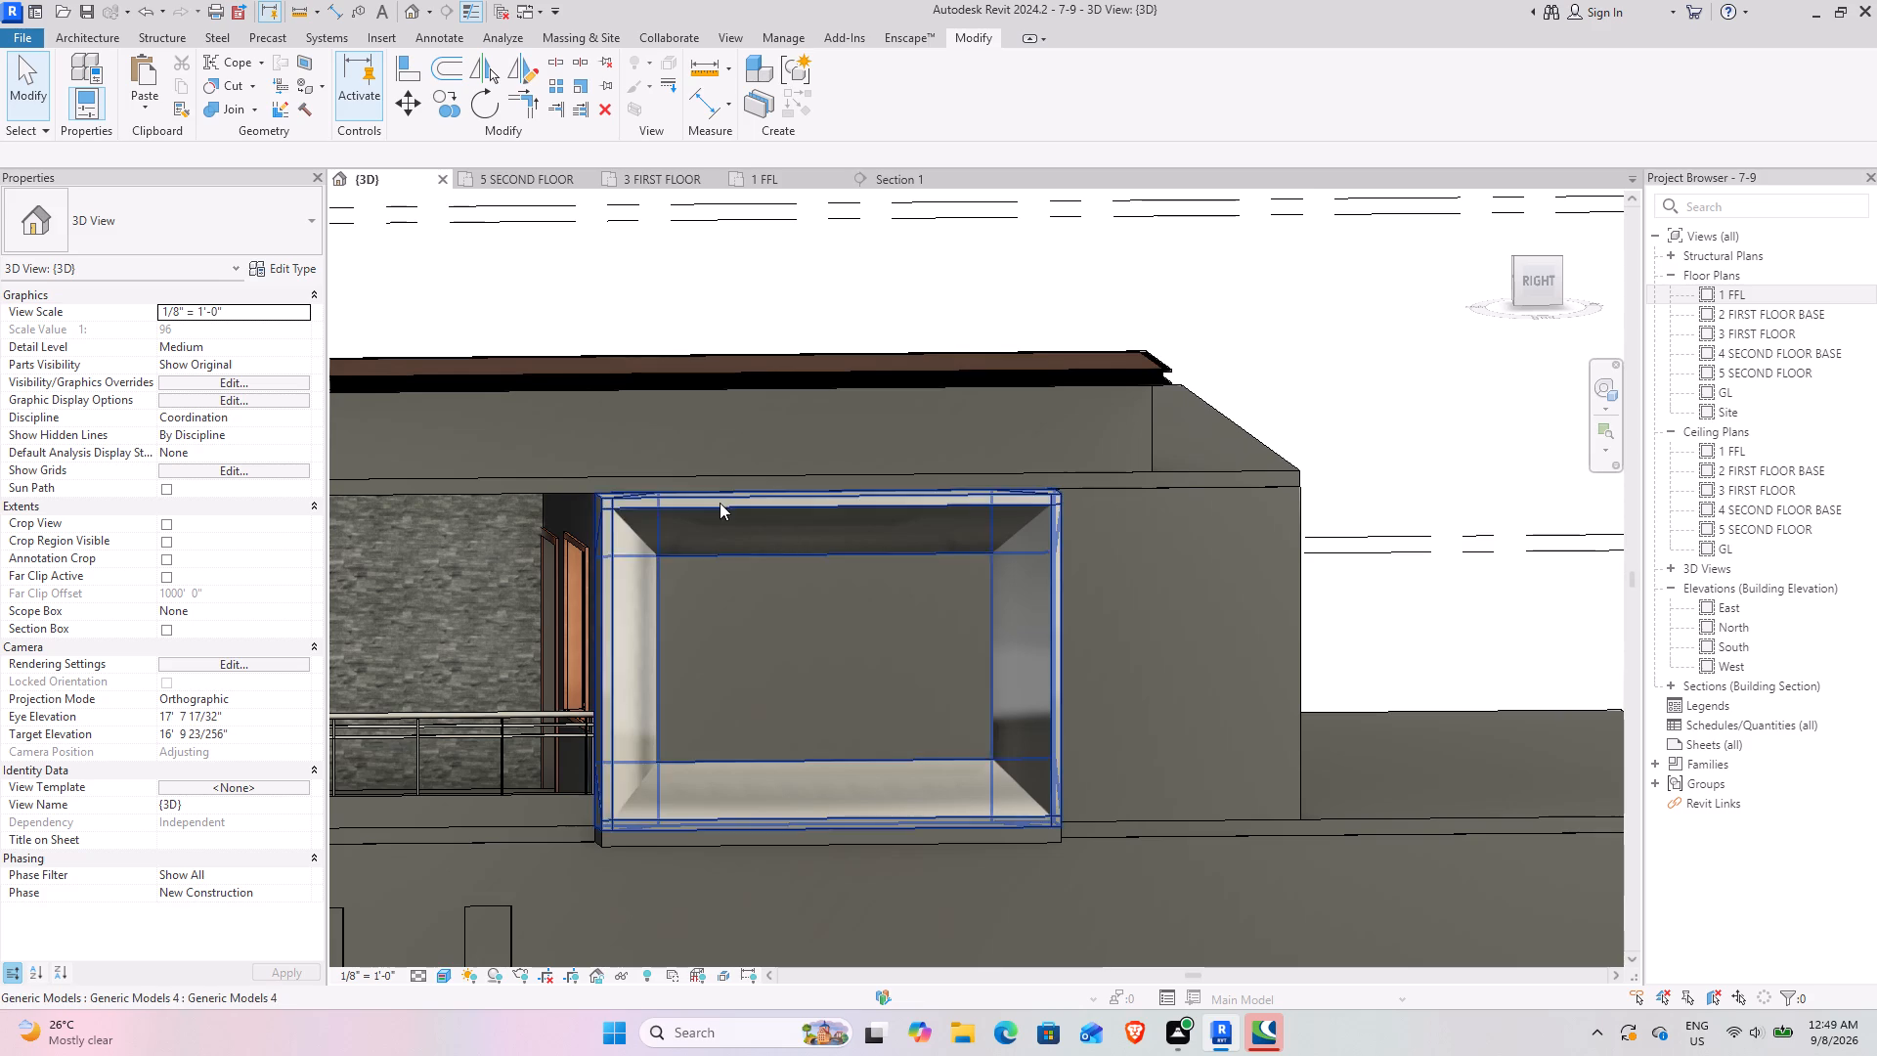
scroll(719, 502, "down", 8)
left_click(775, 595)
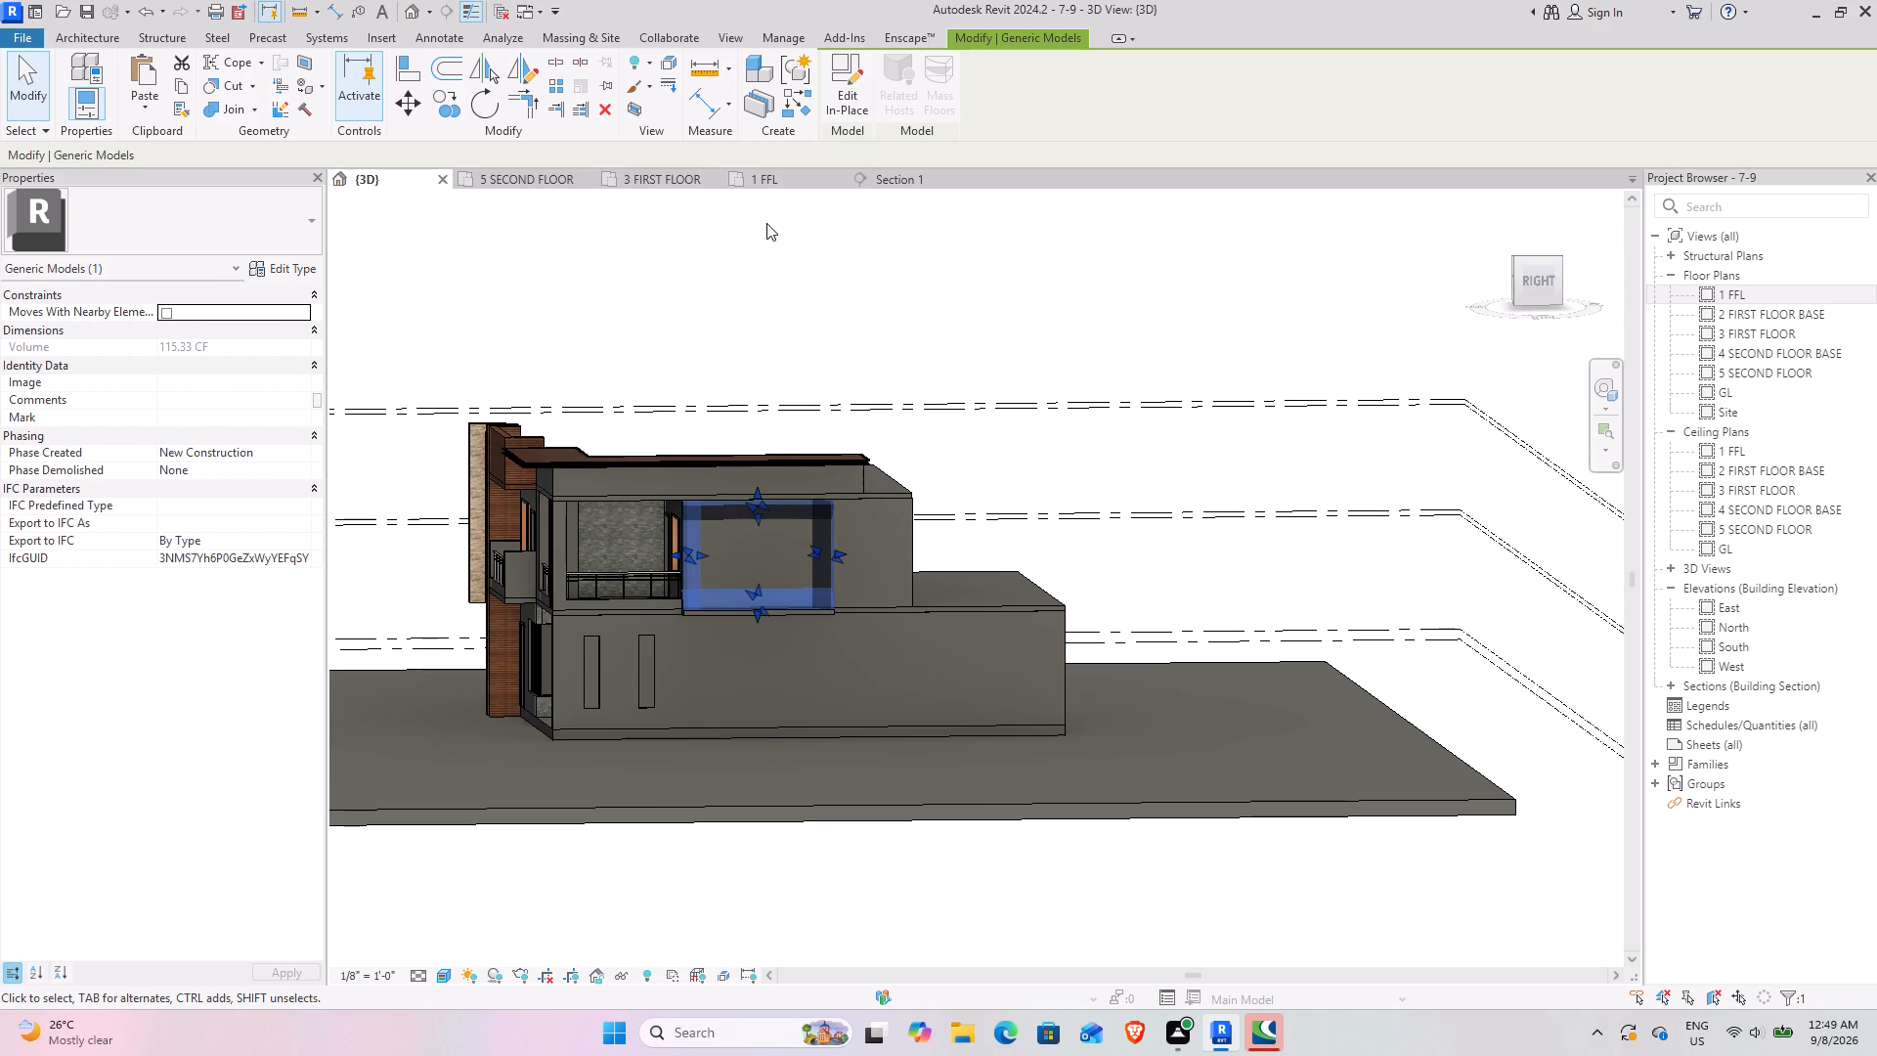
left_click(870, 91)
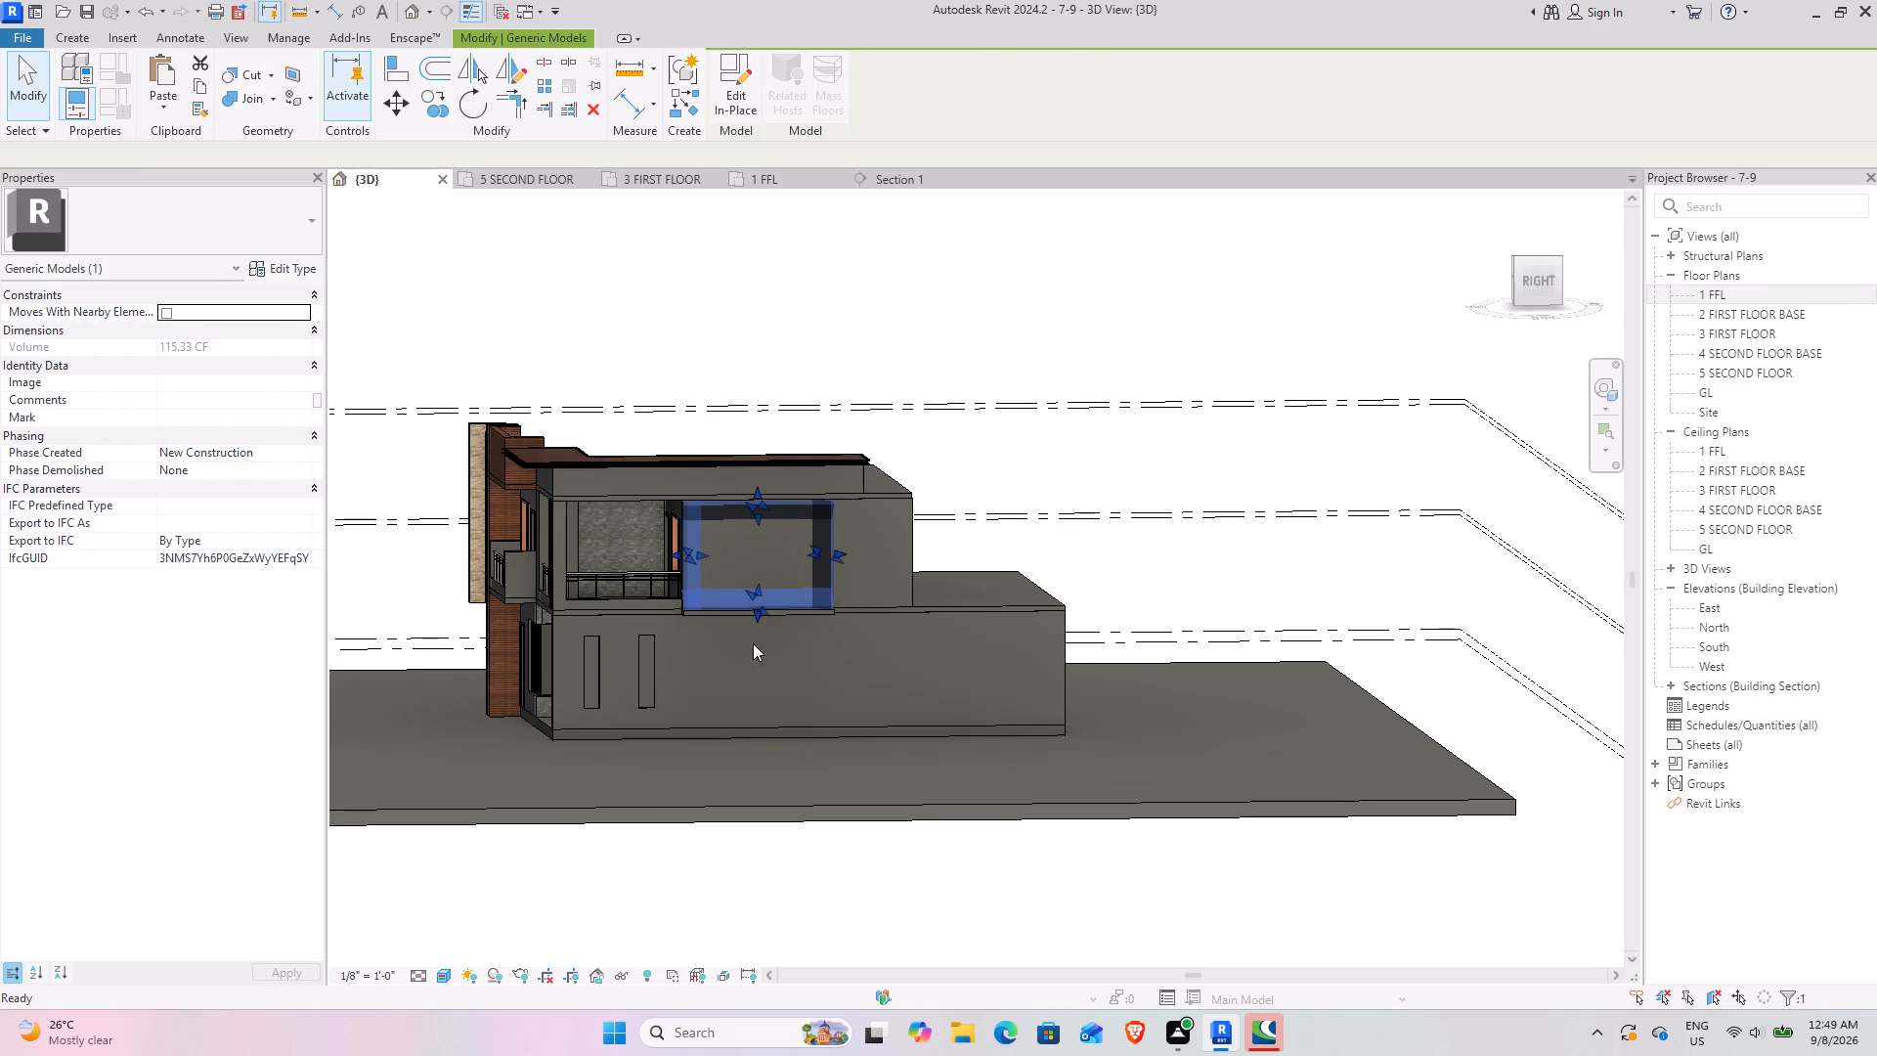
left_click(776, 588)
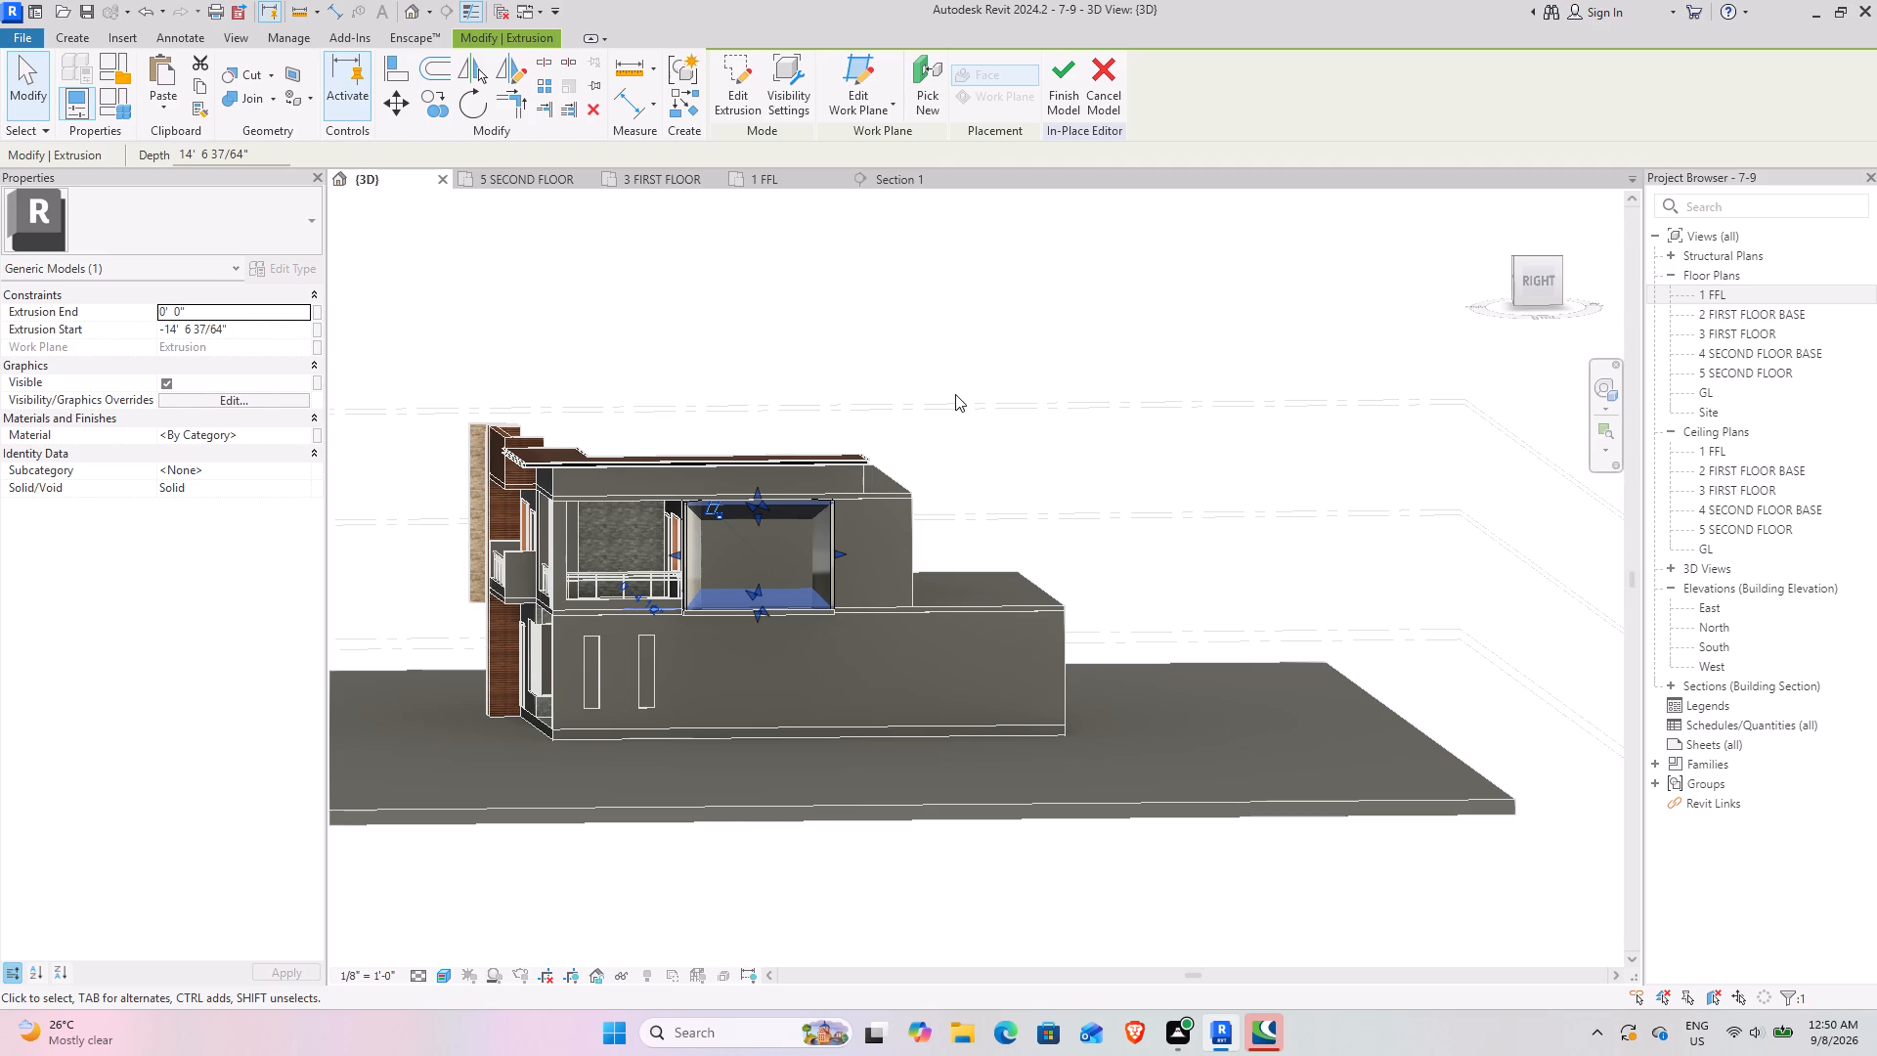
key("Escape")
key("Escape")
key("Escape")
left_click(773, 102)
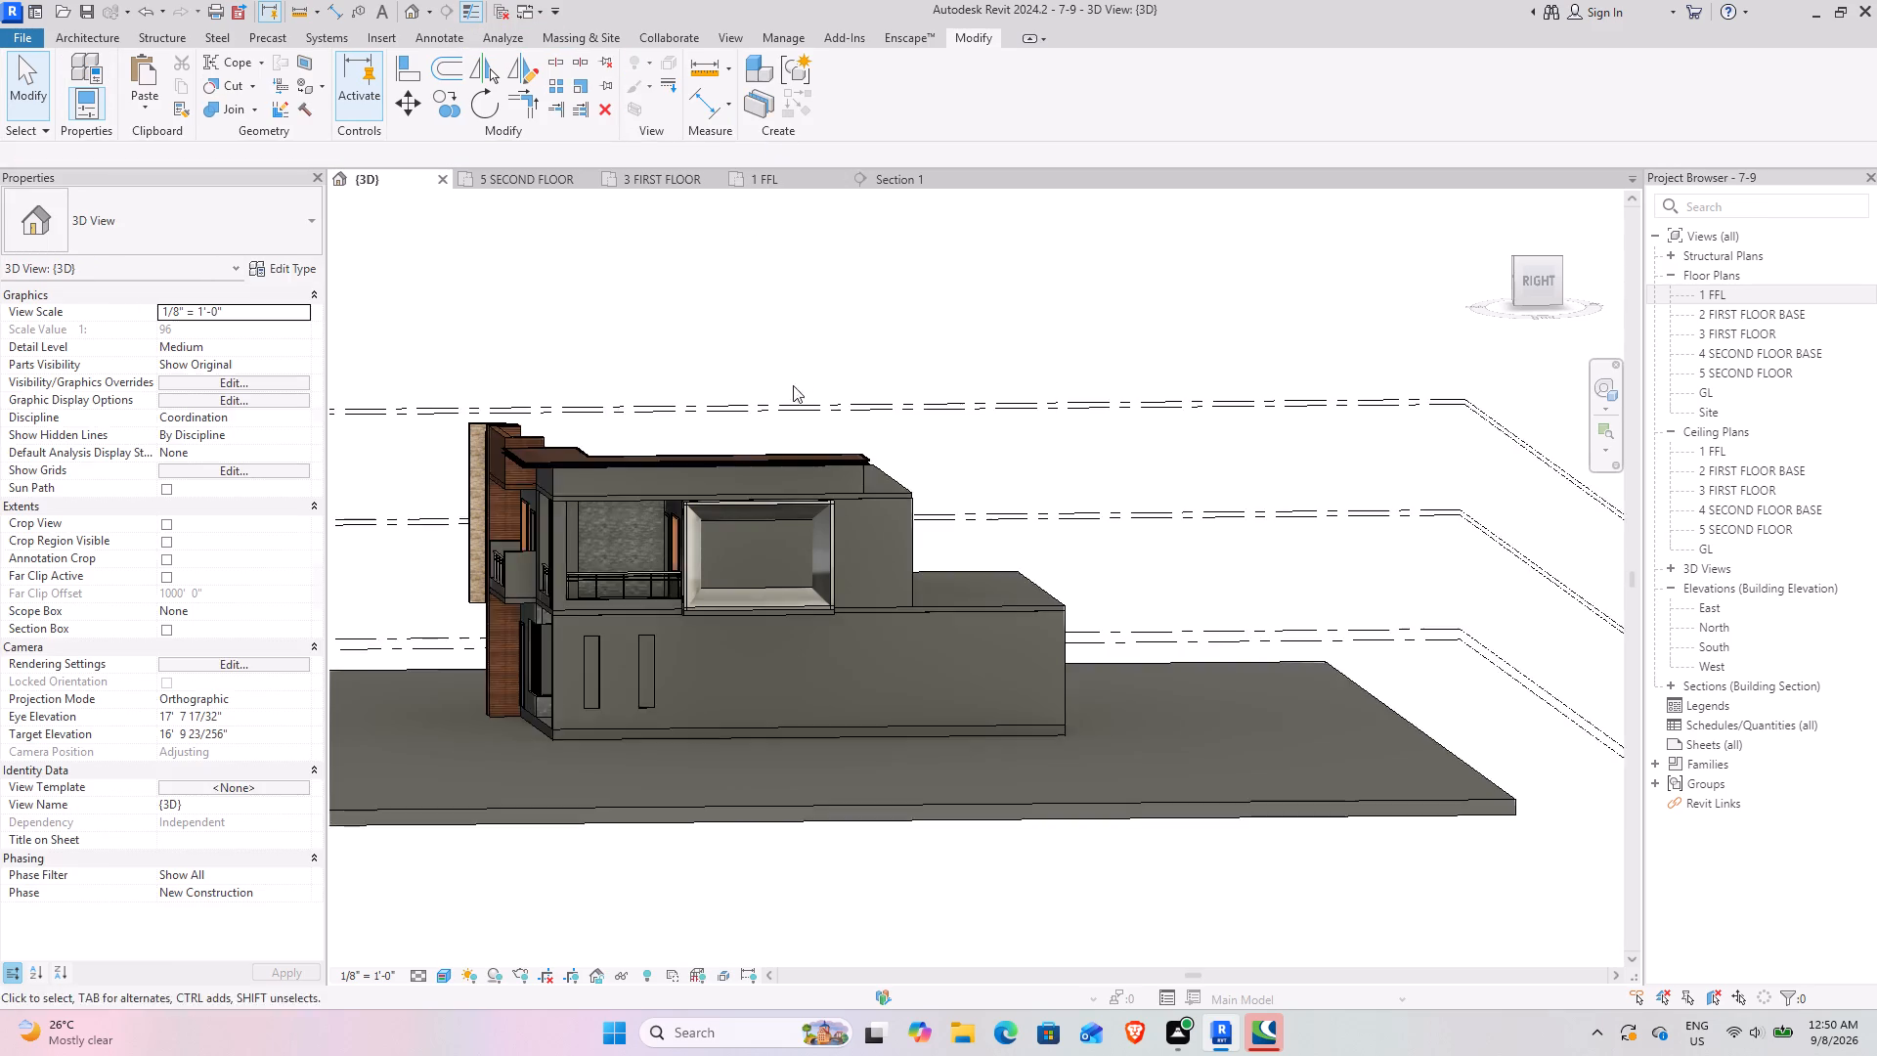
Enable the 3D view's section box and lower its top face to cut through the first-floor walls just below the frame's top.
scroll(789, 392, "down", 4)
middle_click_drag(757, 409, 903, 502)
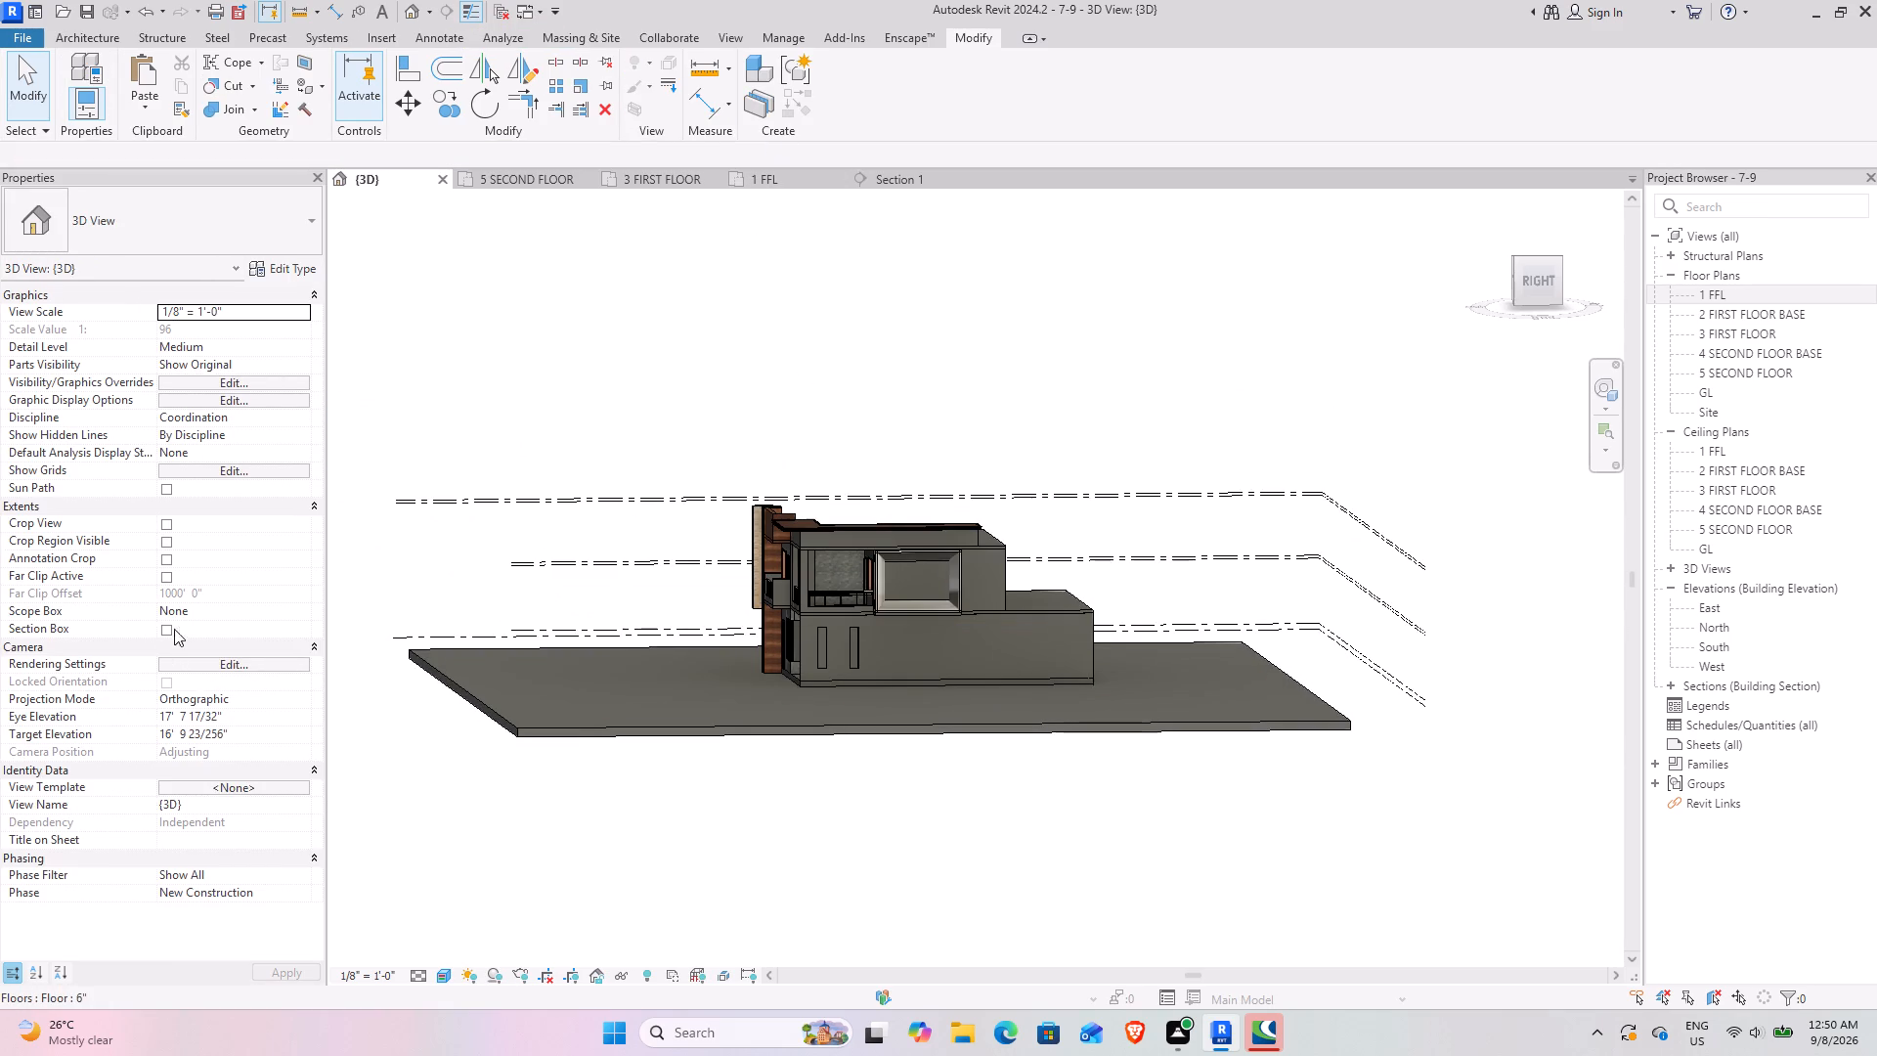
left_click(165, 628)
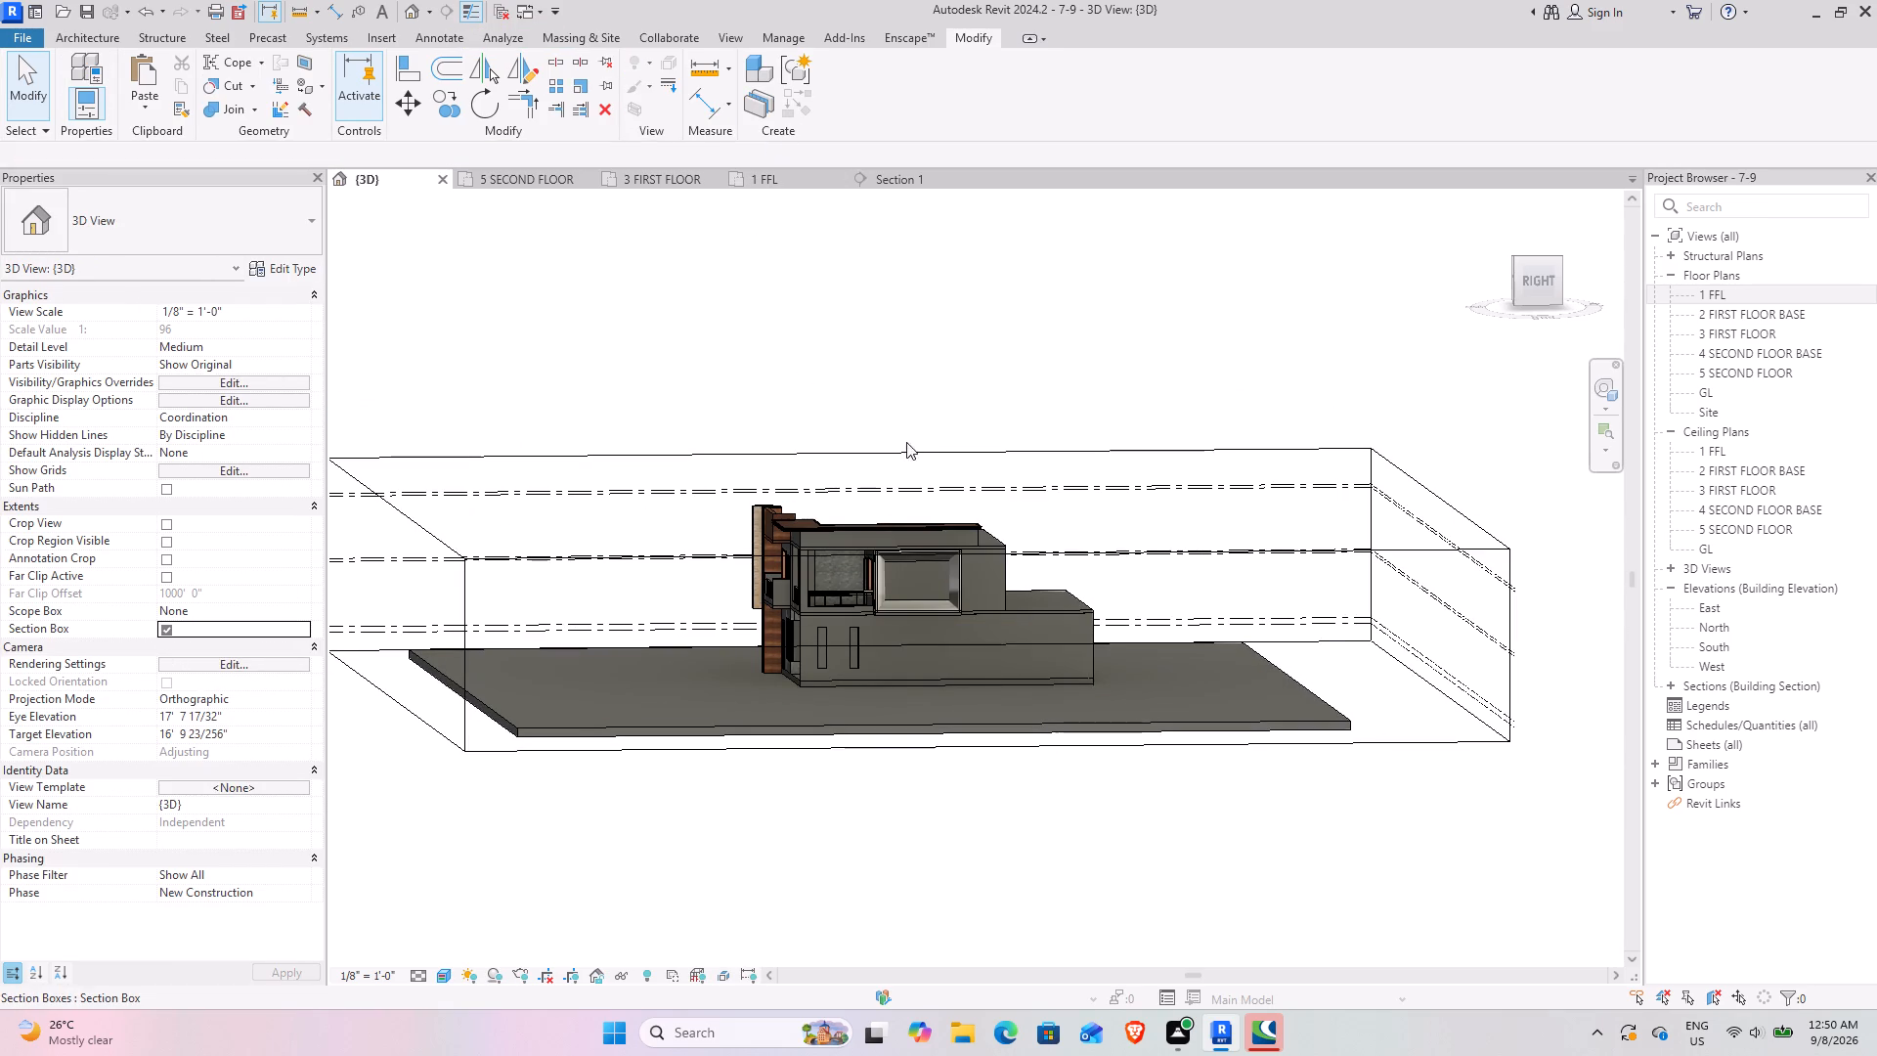
left_click(911, 452)
left_click_drag(918, 493, 918, 539)
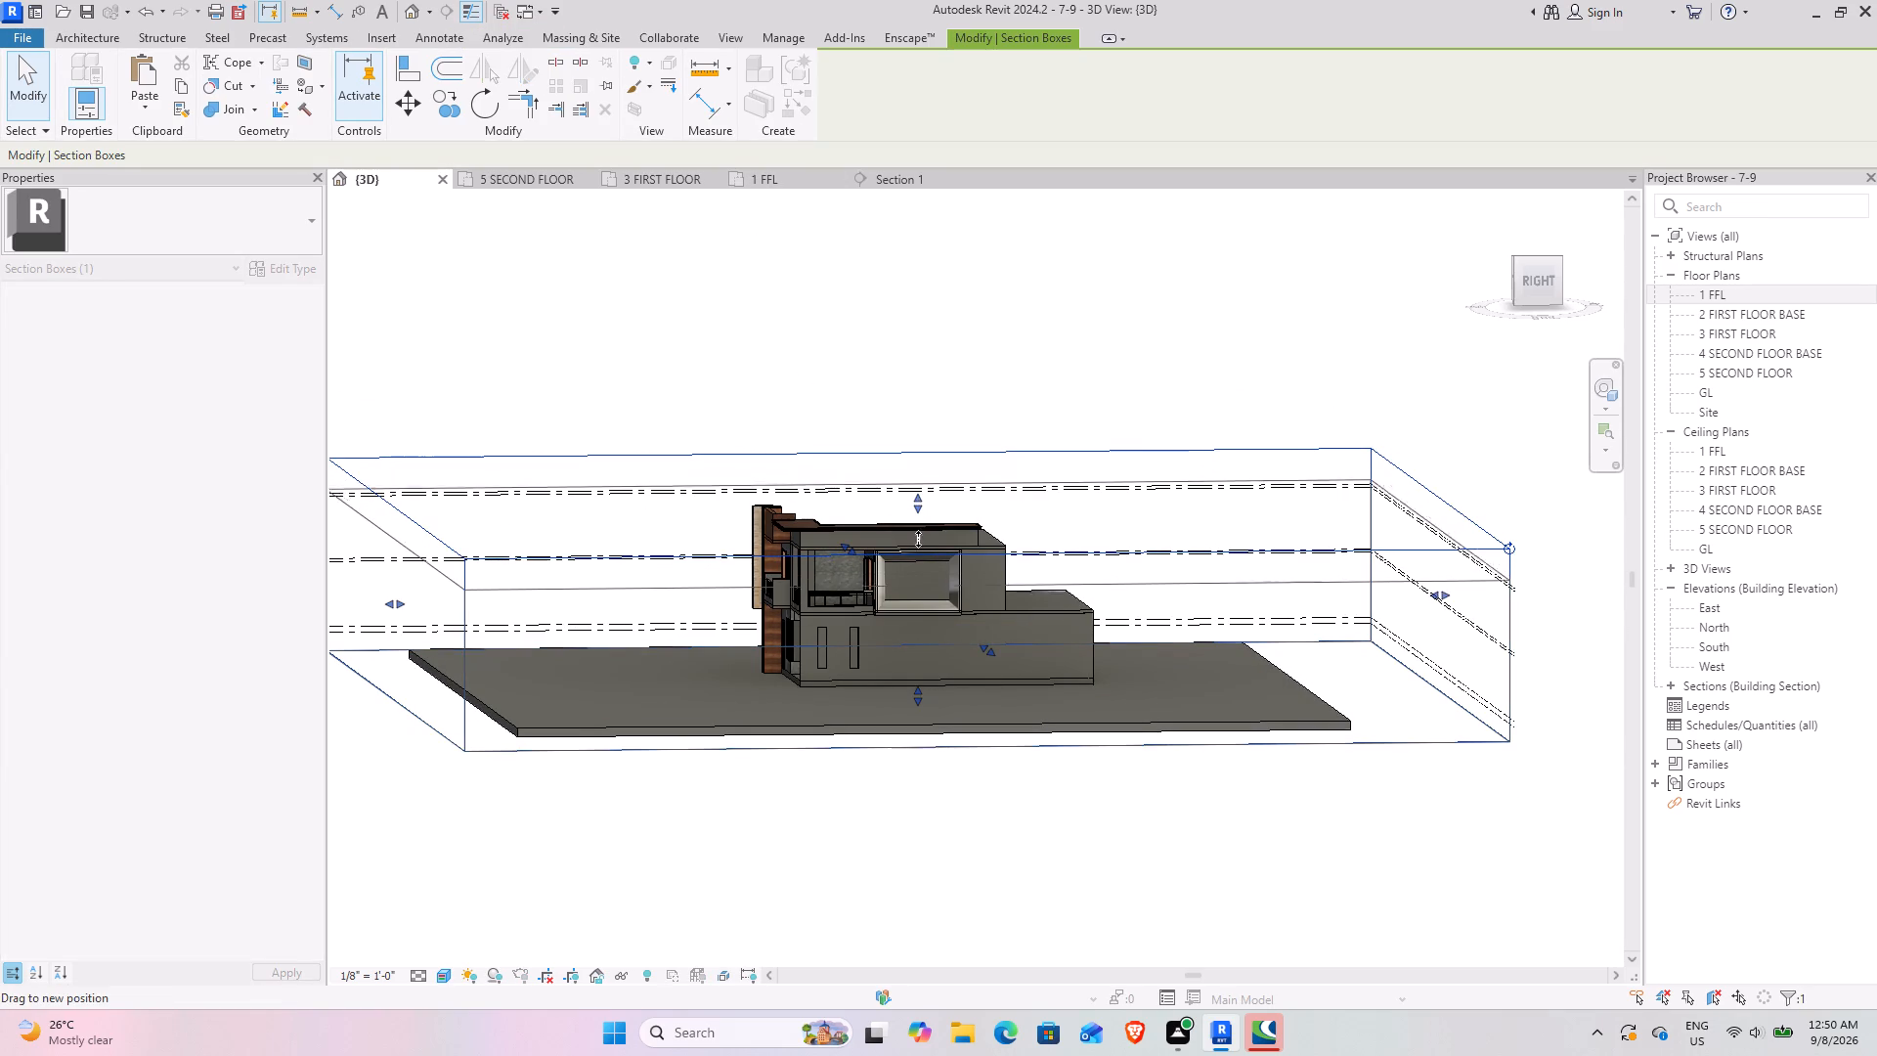
left_click_drag(918, 539, 918, 544)
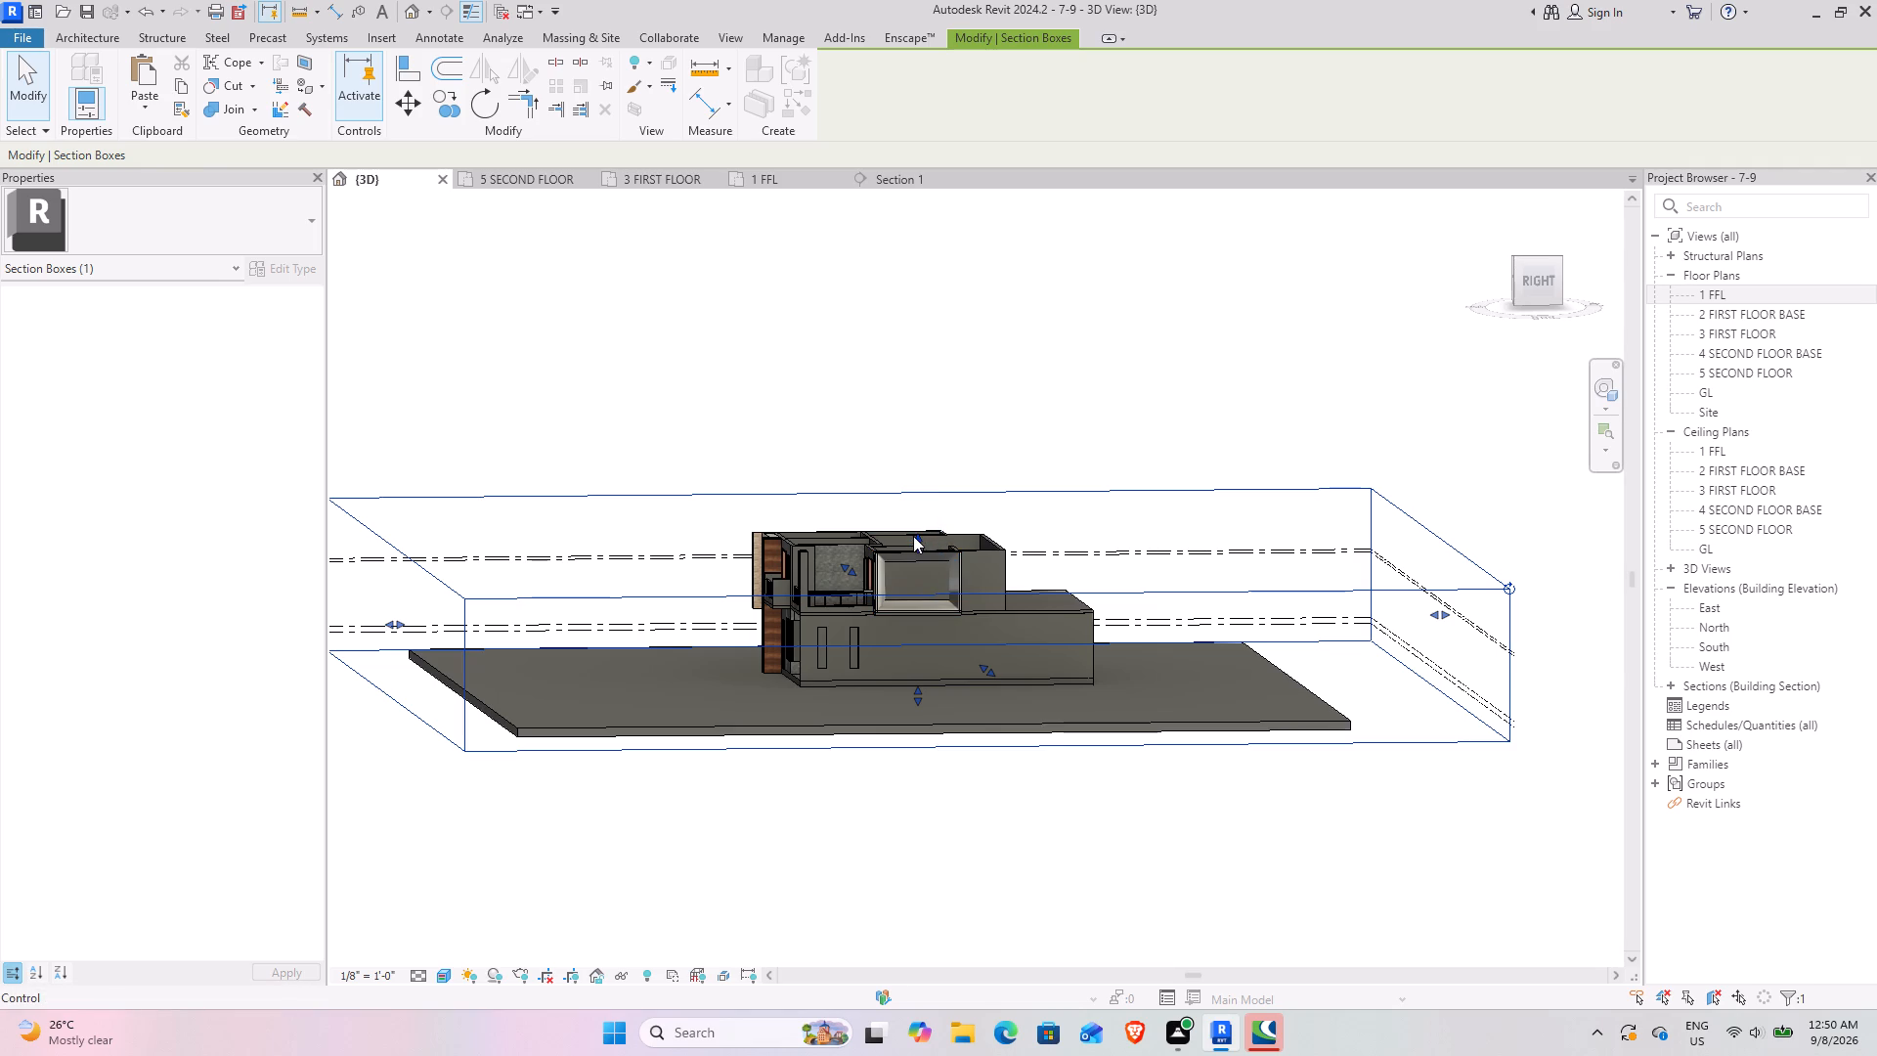
left_click_drag(913, 536, 921, 549)
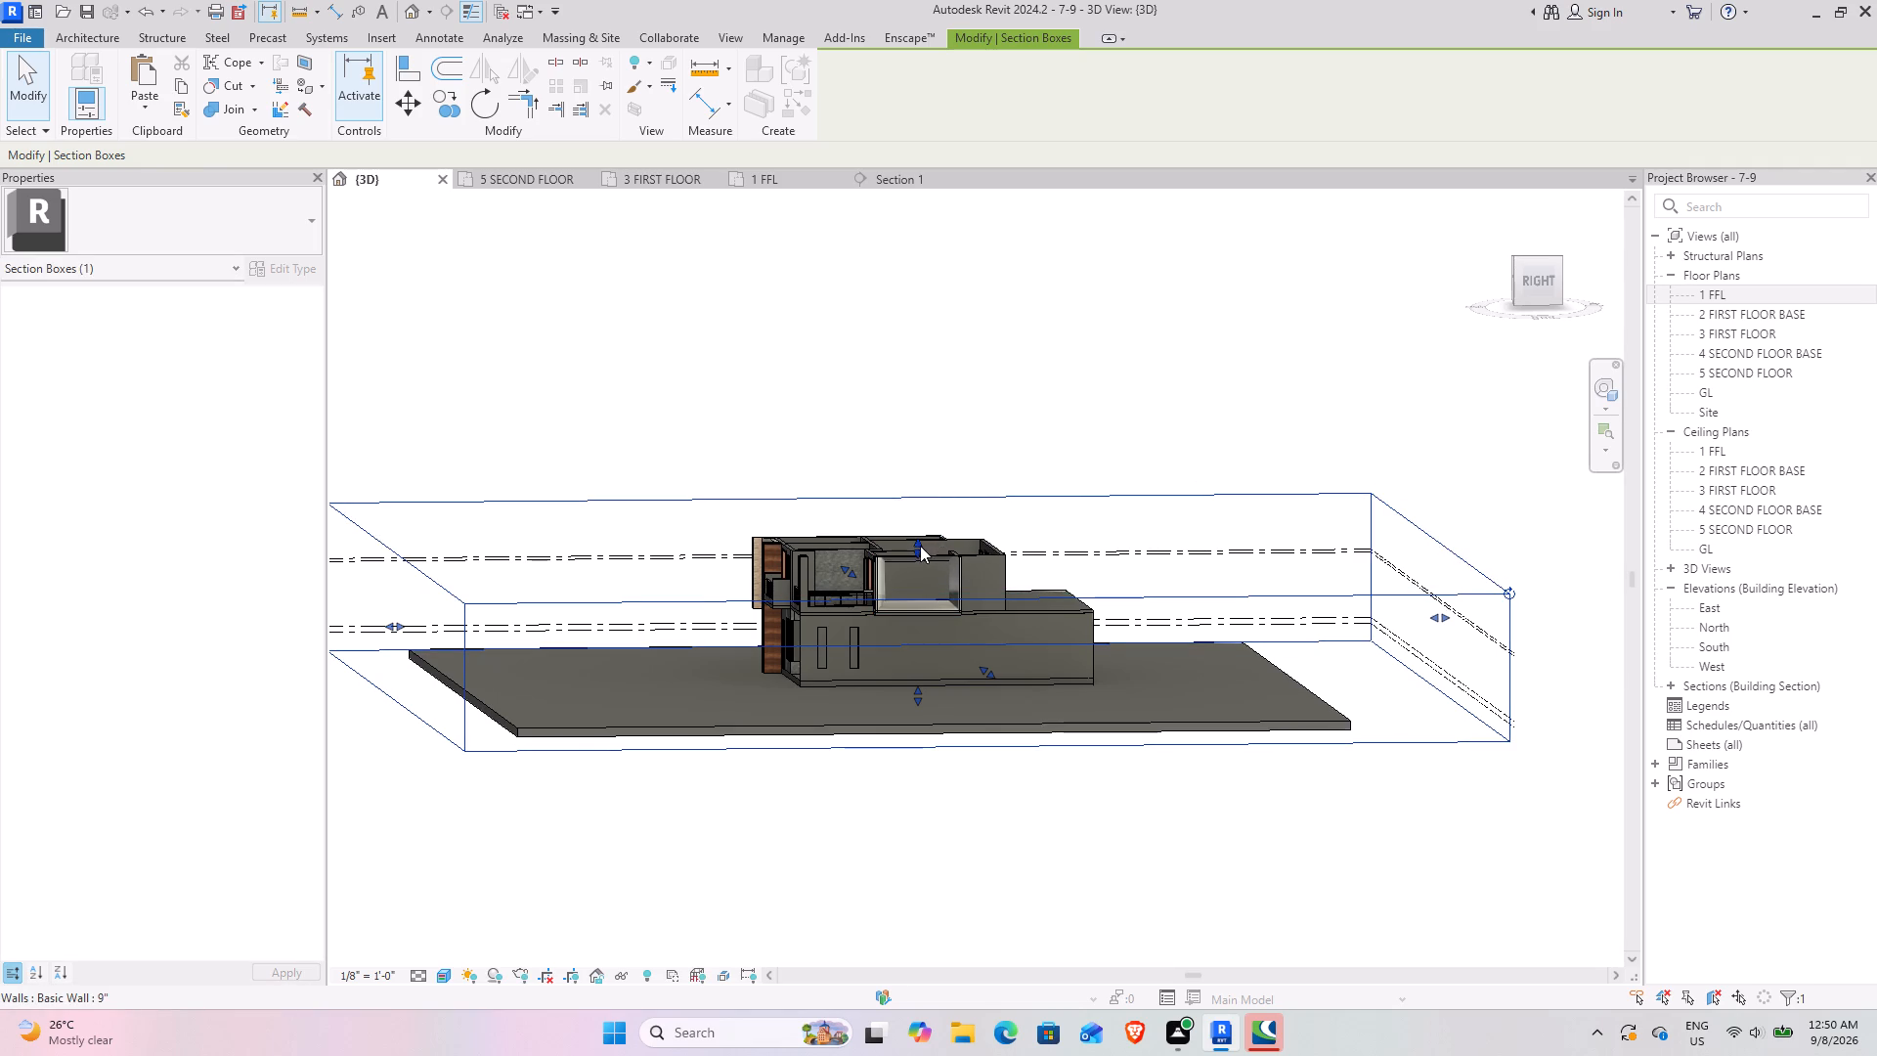
left_click_drag(920, 541, 927, 556)
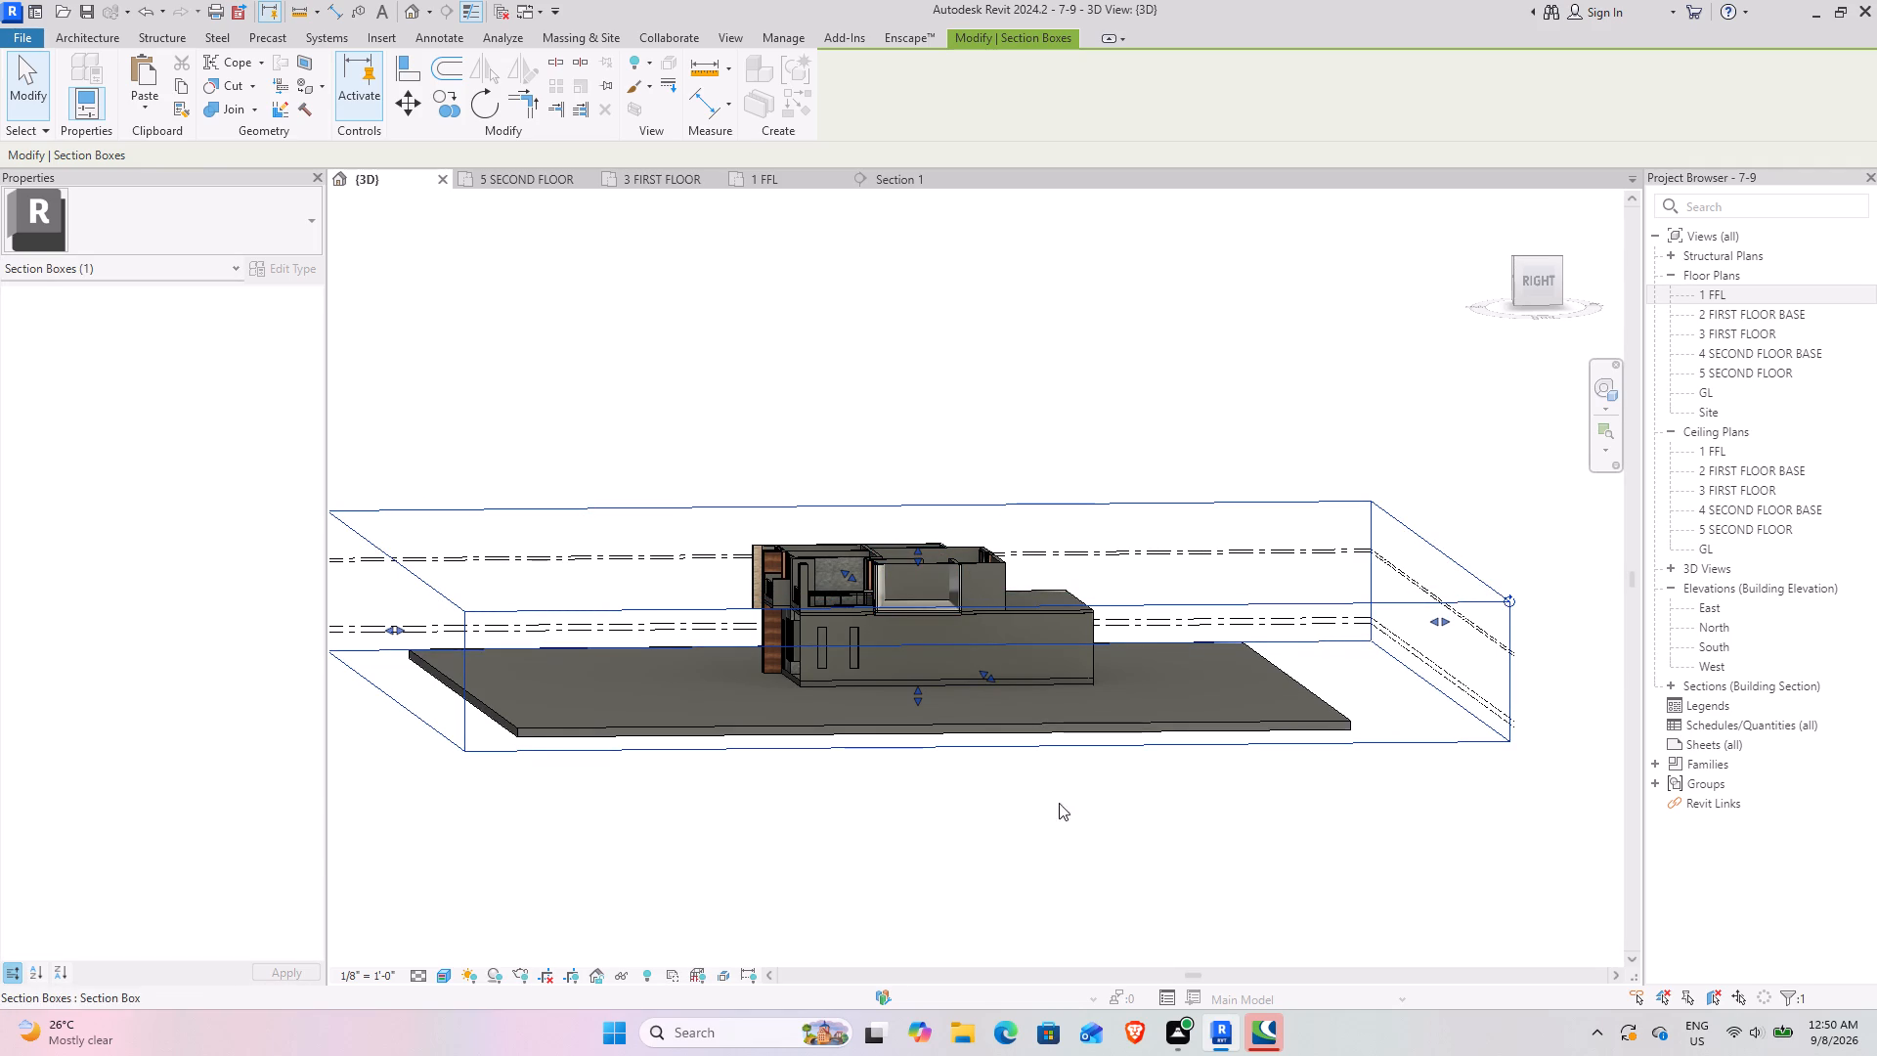
left_click(1060, 814)
Open the bevelled frame for in-place editing and temporarily hide its horizontal extrusions, leaving the two vertical fins exposed.
scroll(917, 560, "up", 13)
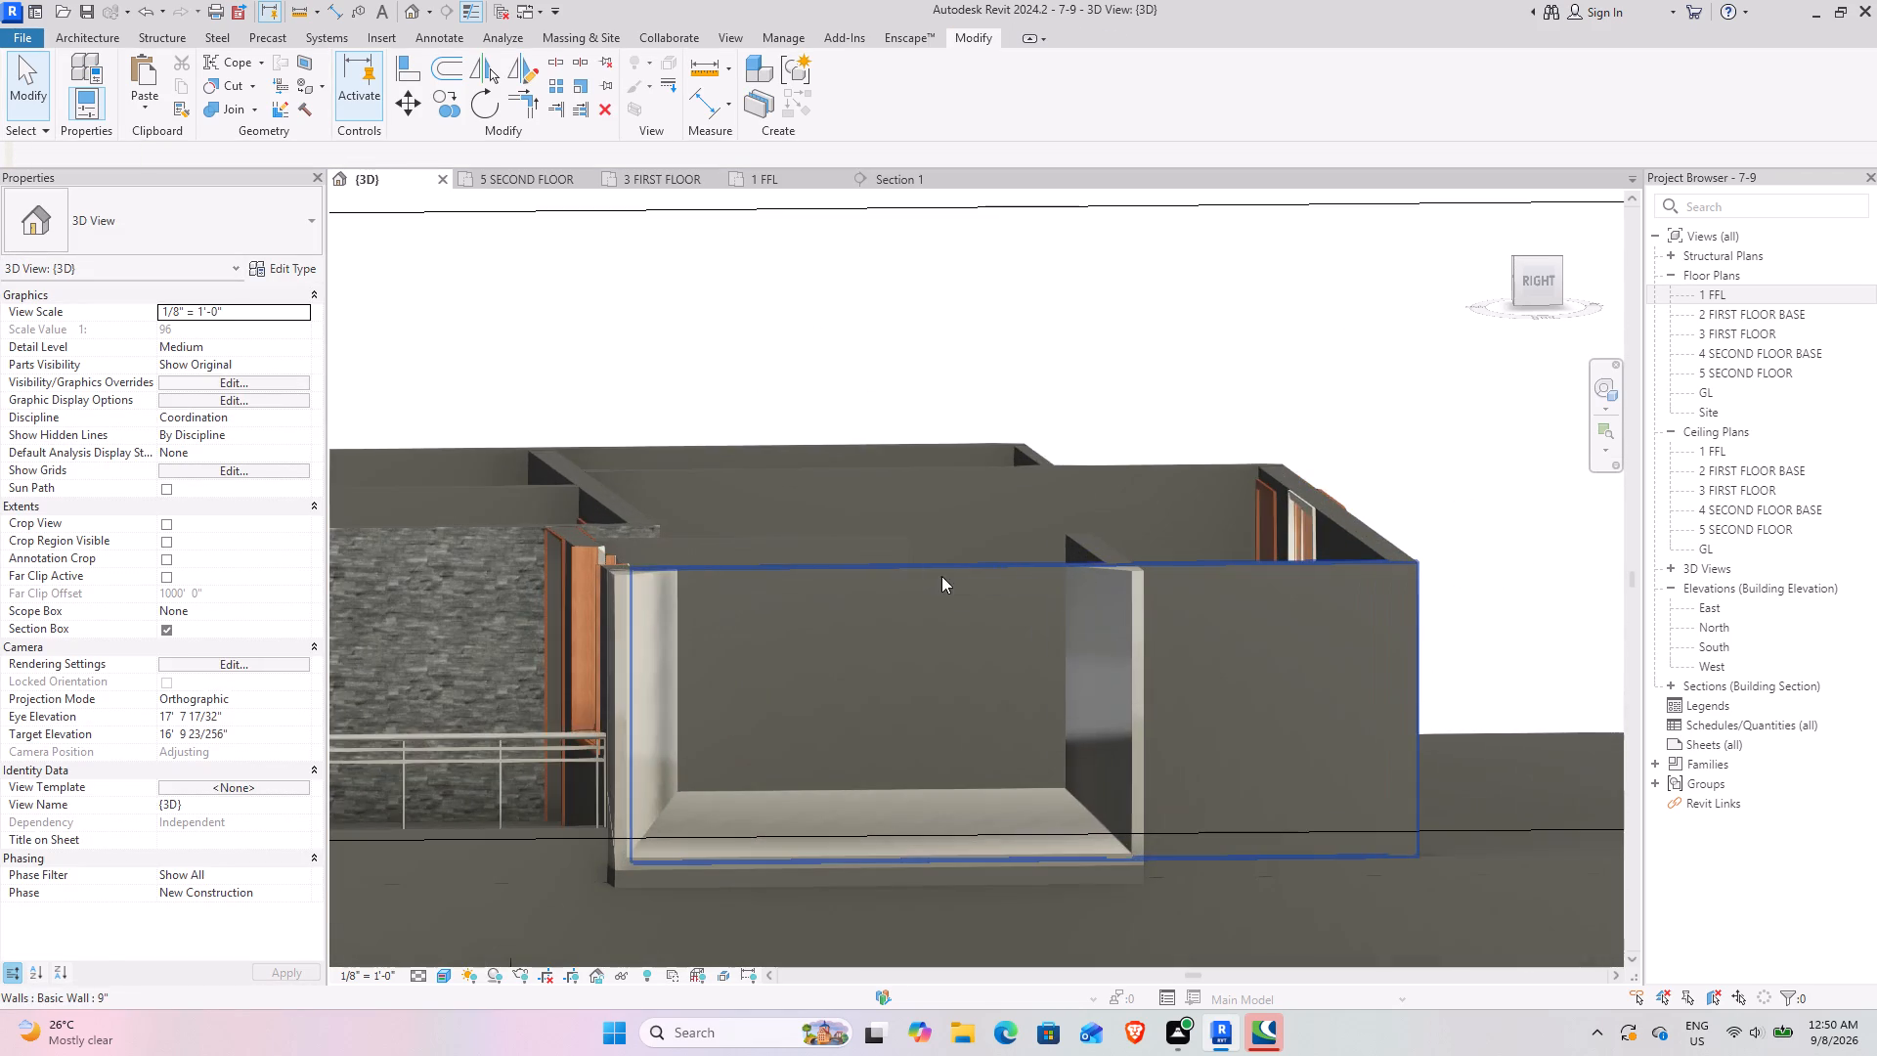
middle_click_drag(941, 576, 954, 770, "shift")
left_click(895, 760)
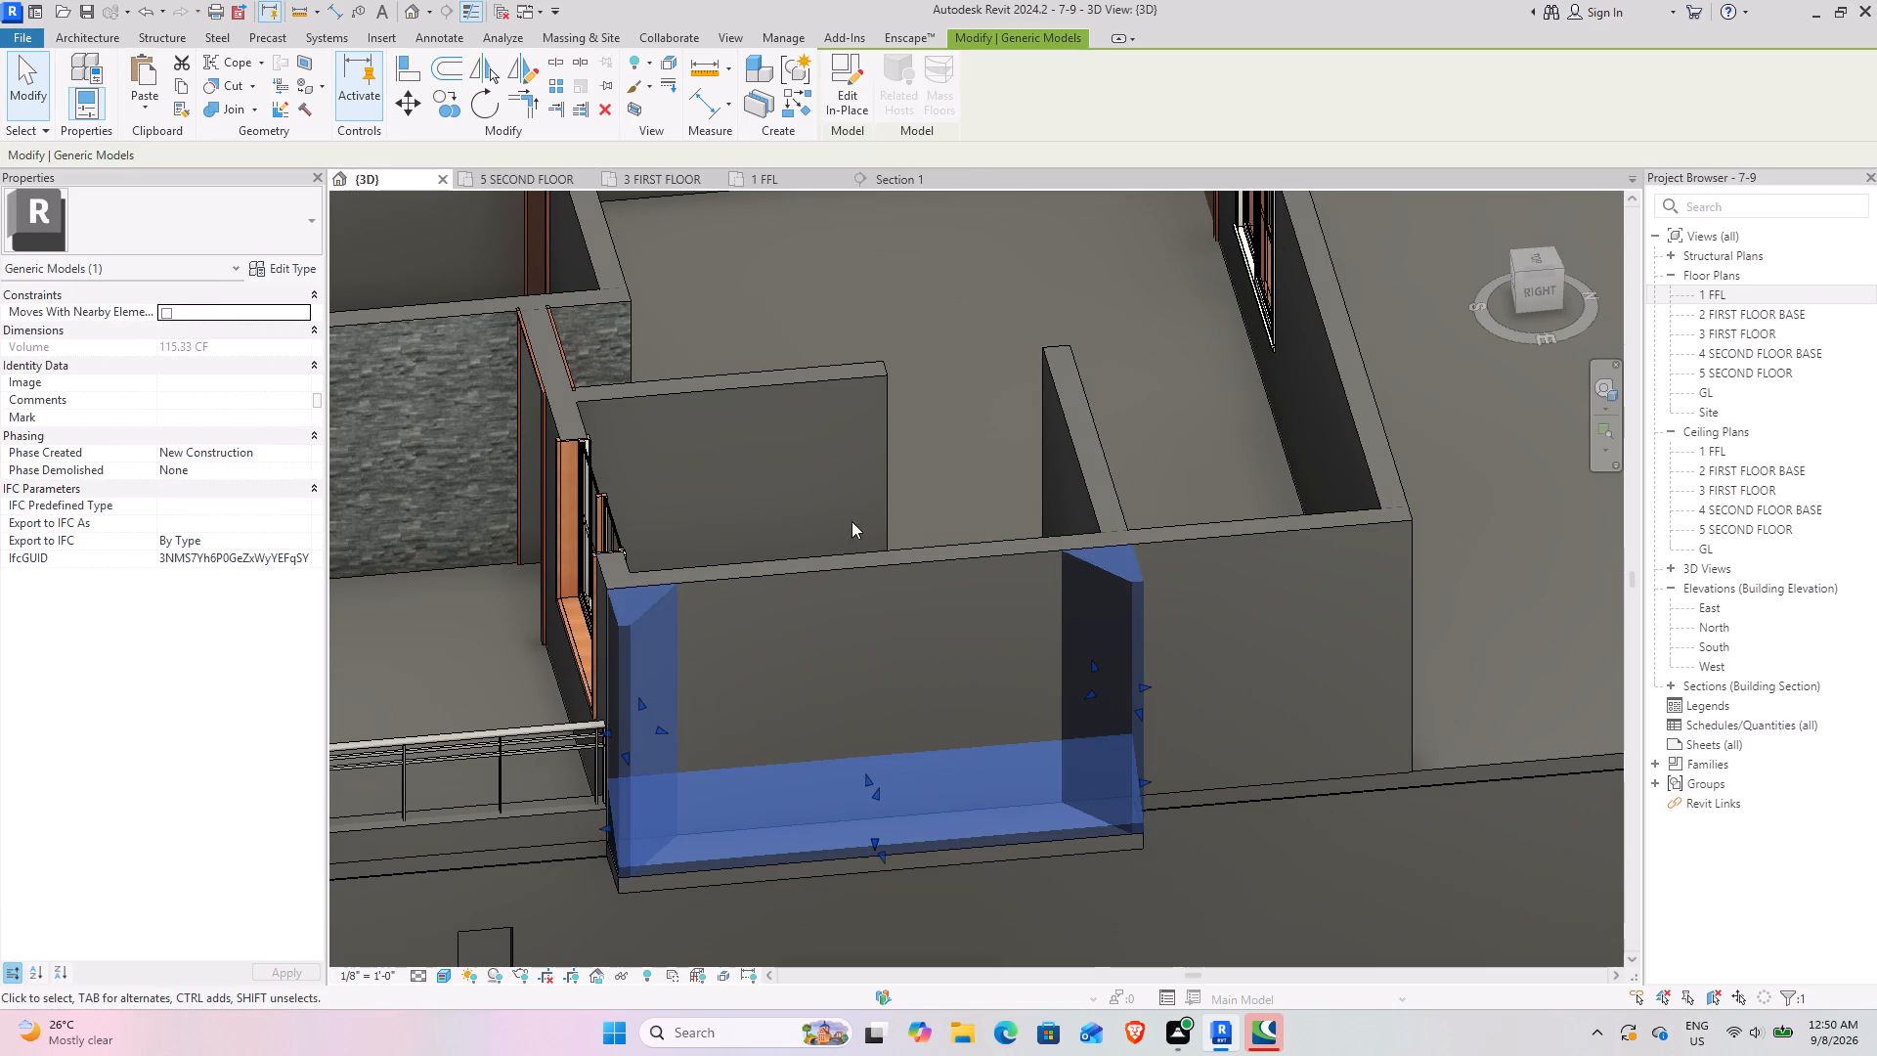
left_click(848, 113)
left_click(883, 749)
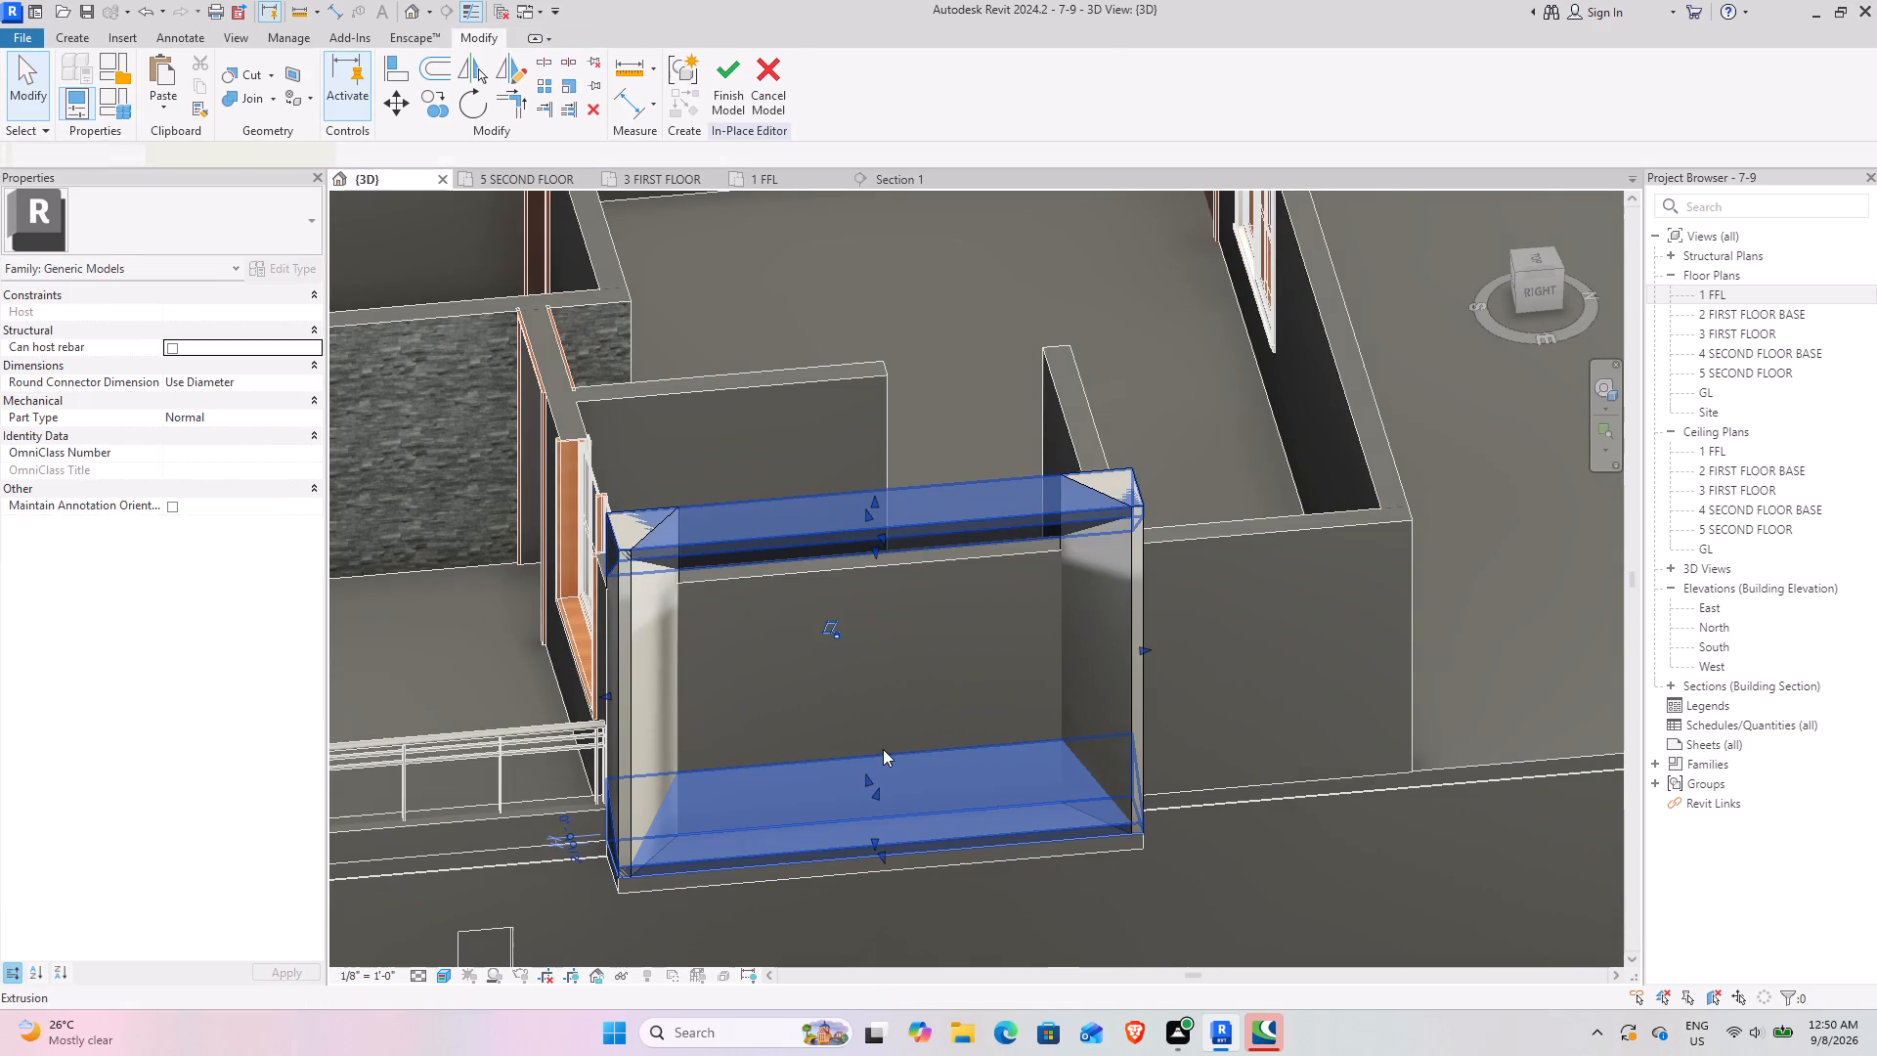
type("hh")
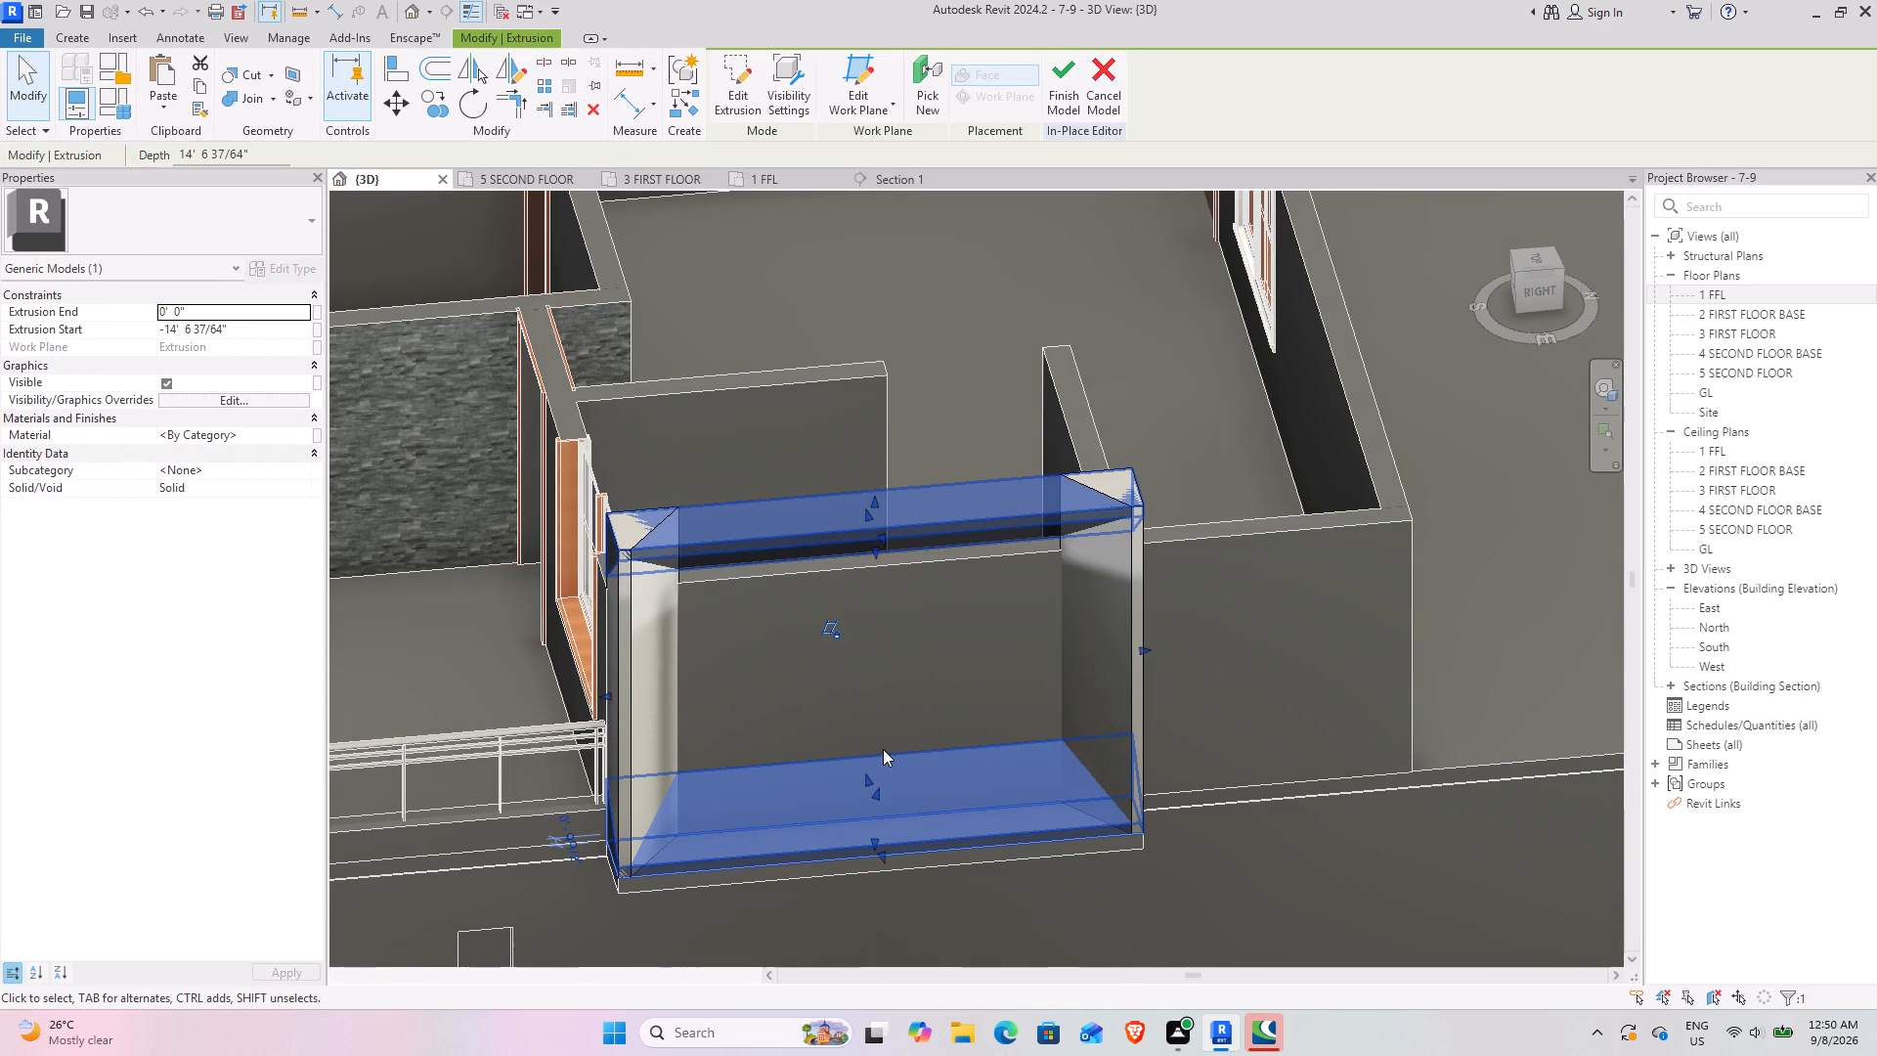
middle_click_drag(906, 693, 1010, 870, "shift")
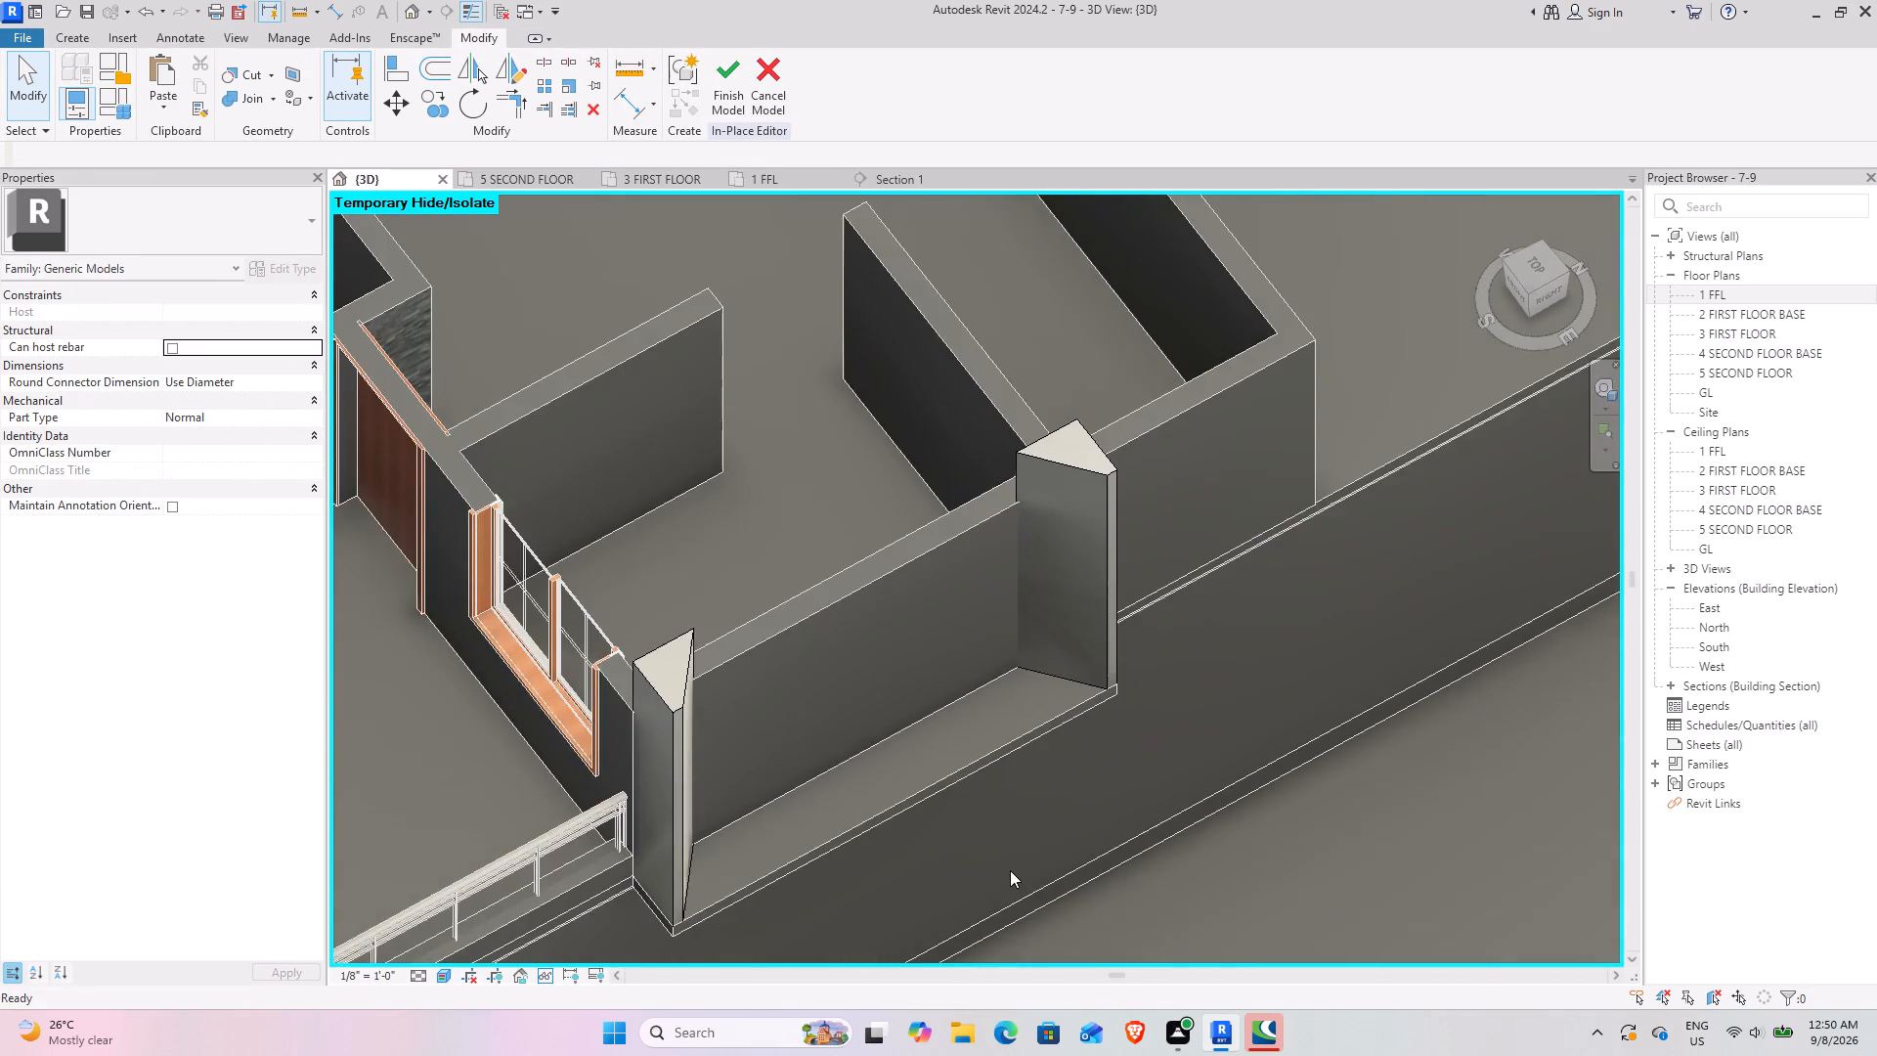
Start a new in-place extrusion and set its work plane to the top face of the projecting floor slab.
middle_click_drag(992, 867, 935, 859, "shift")
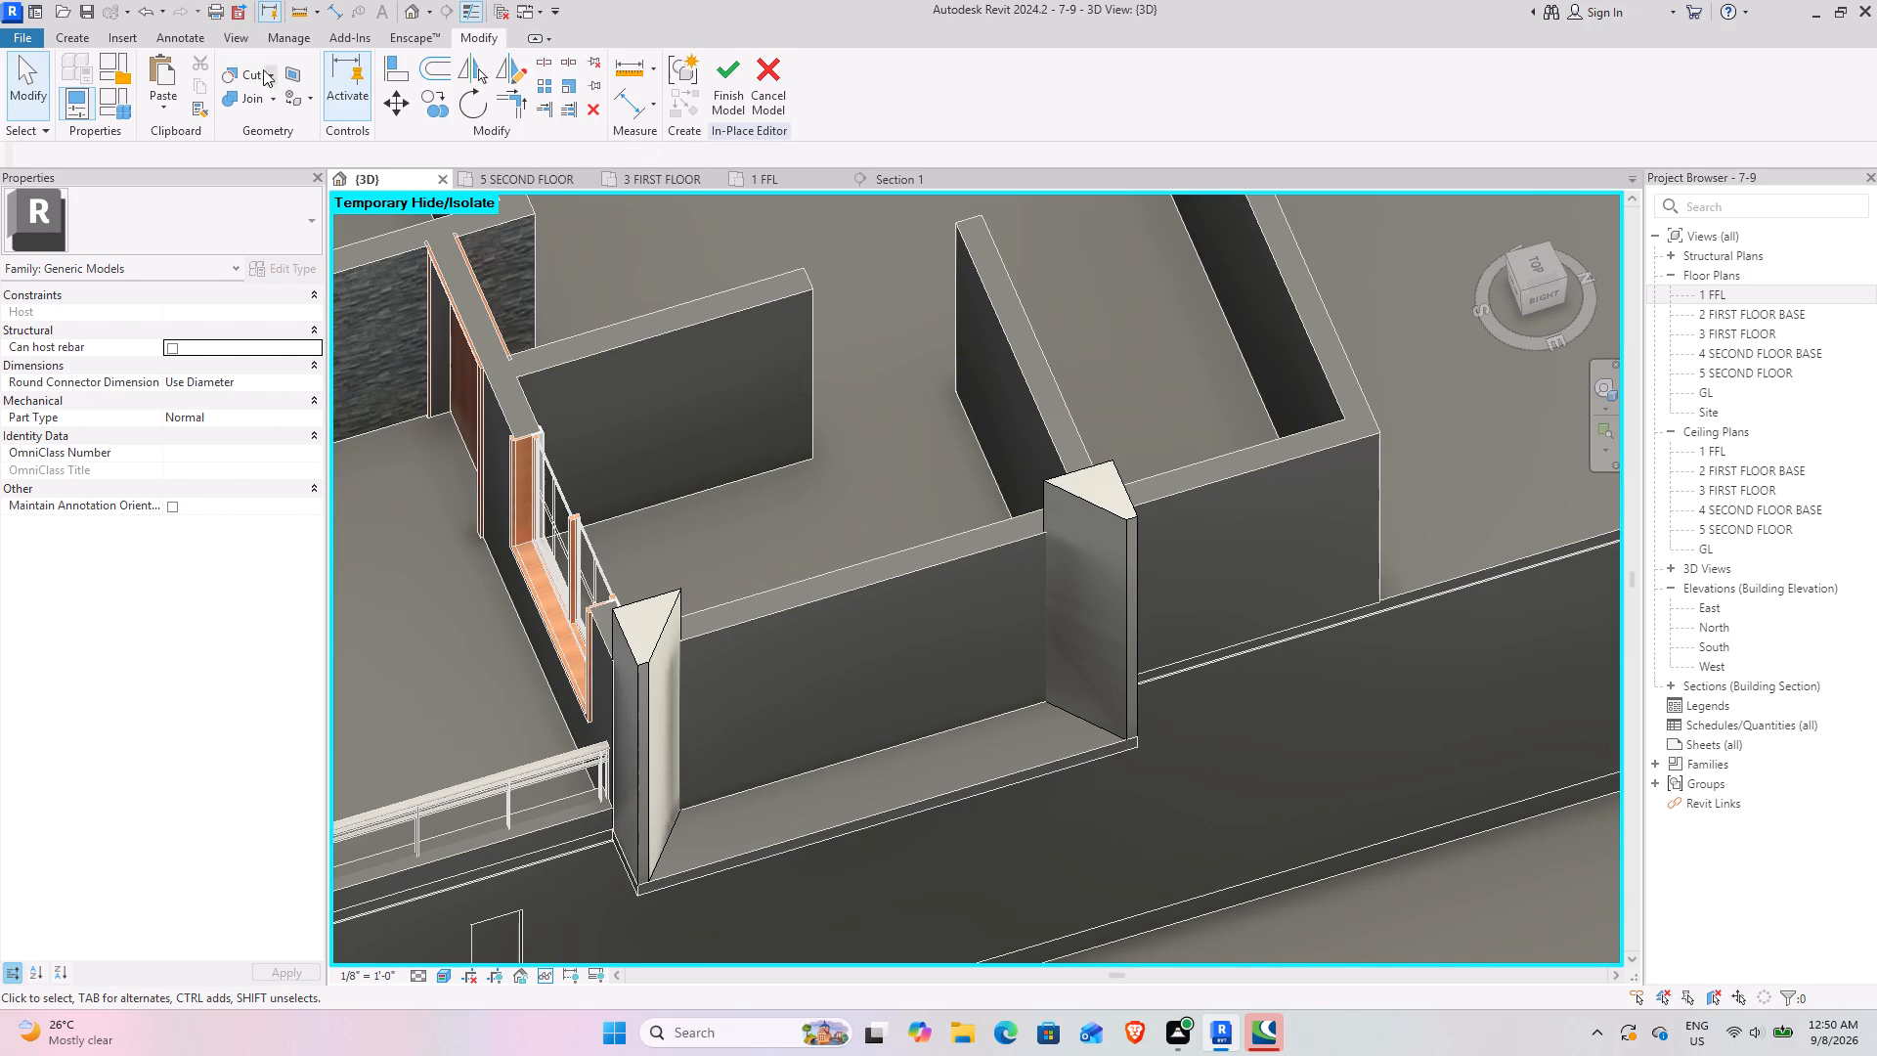
left_click(80, 39)
left_click(171, 63)
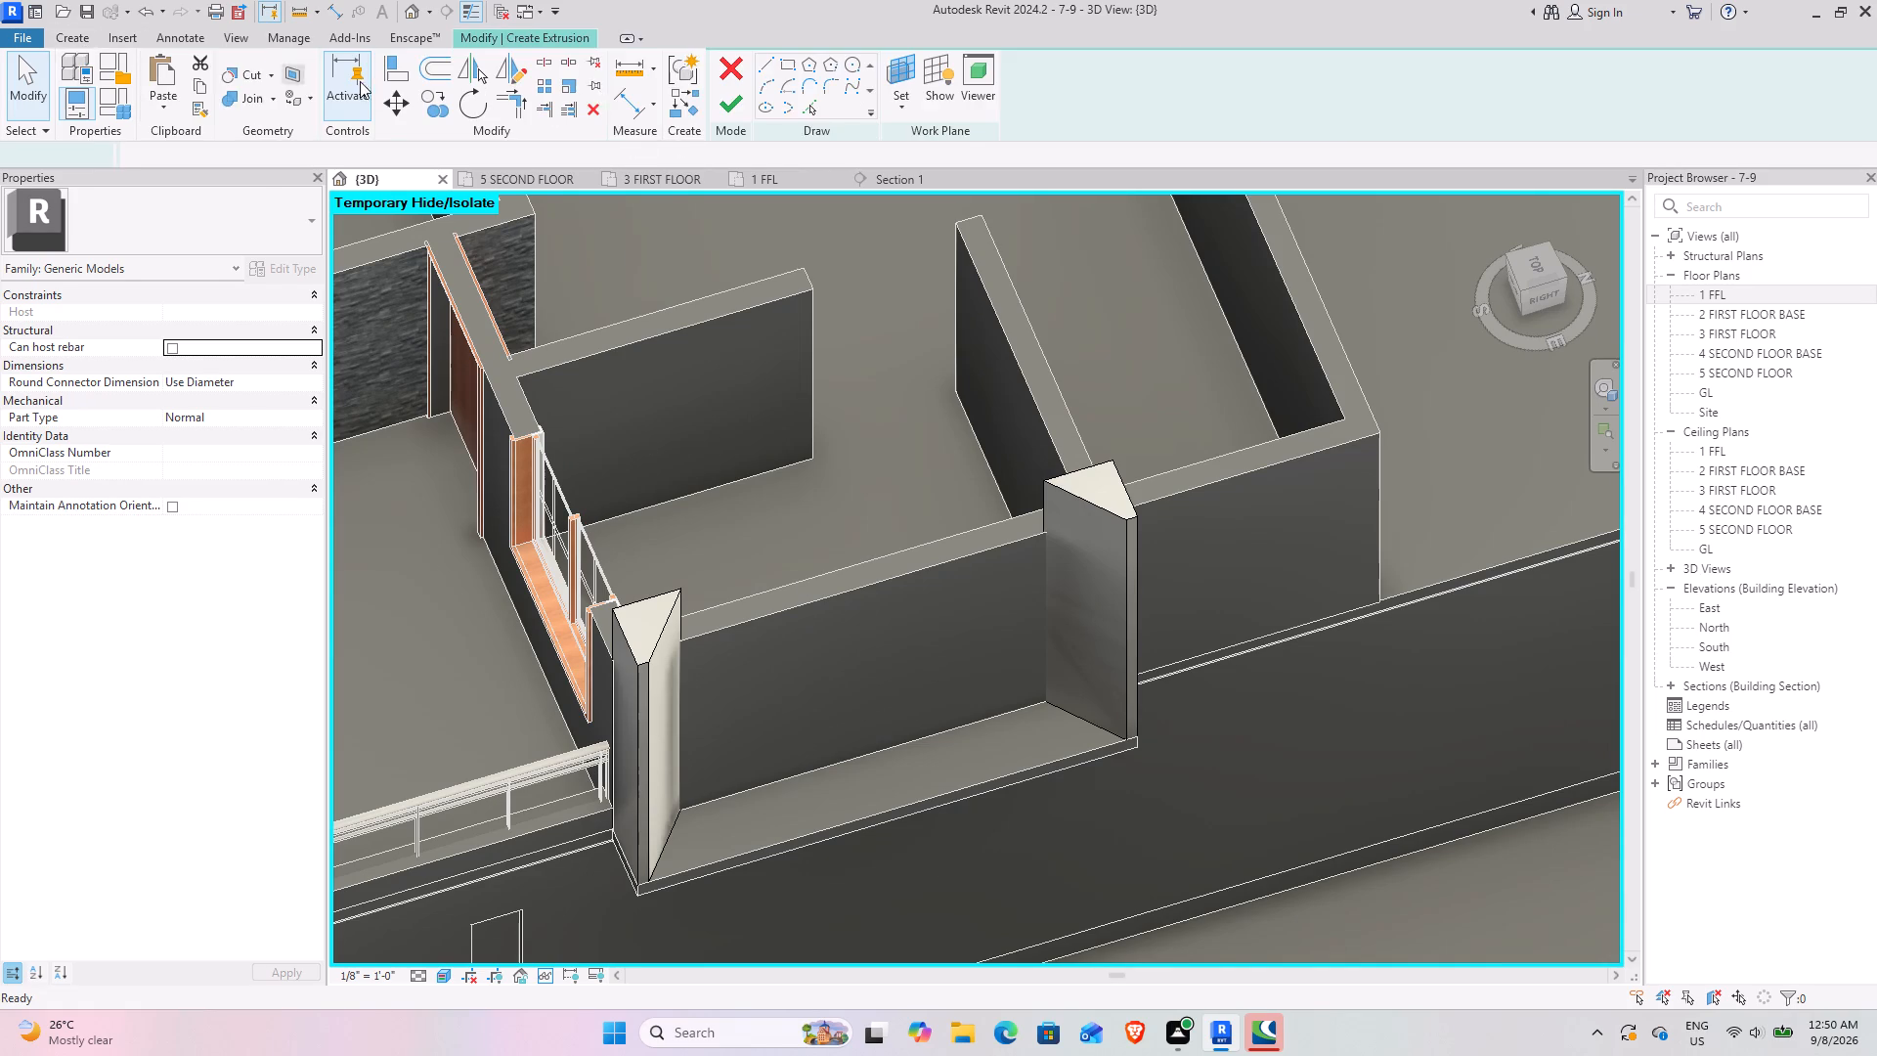
left_click(903, 114)
left_click(955, 182)
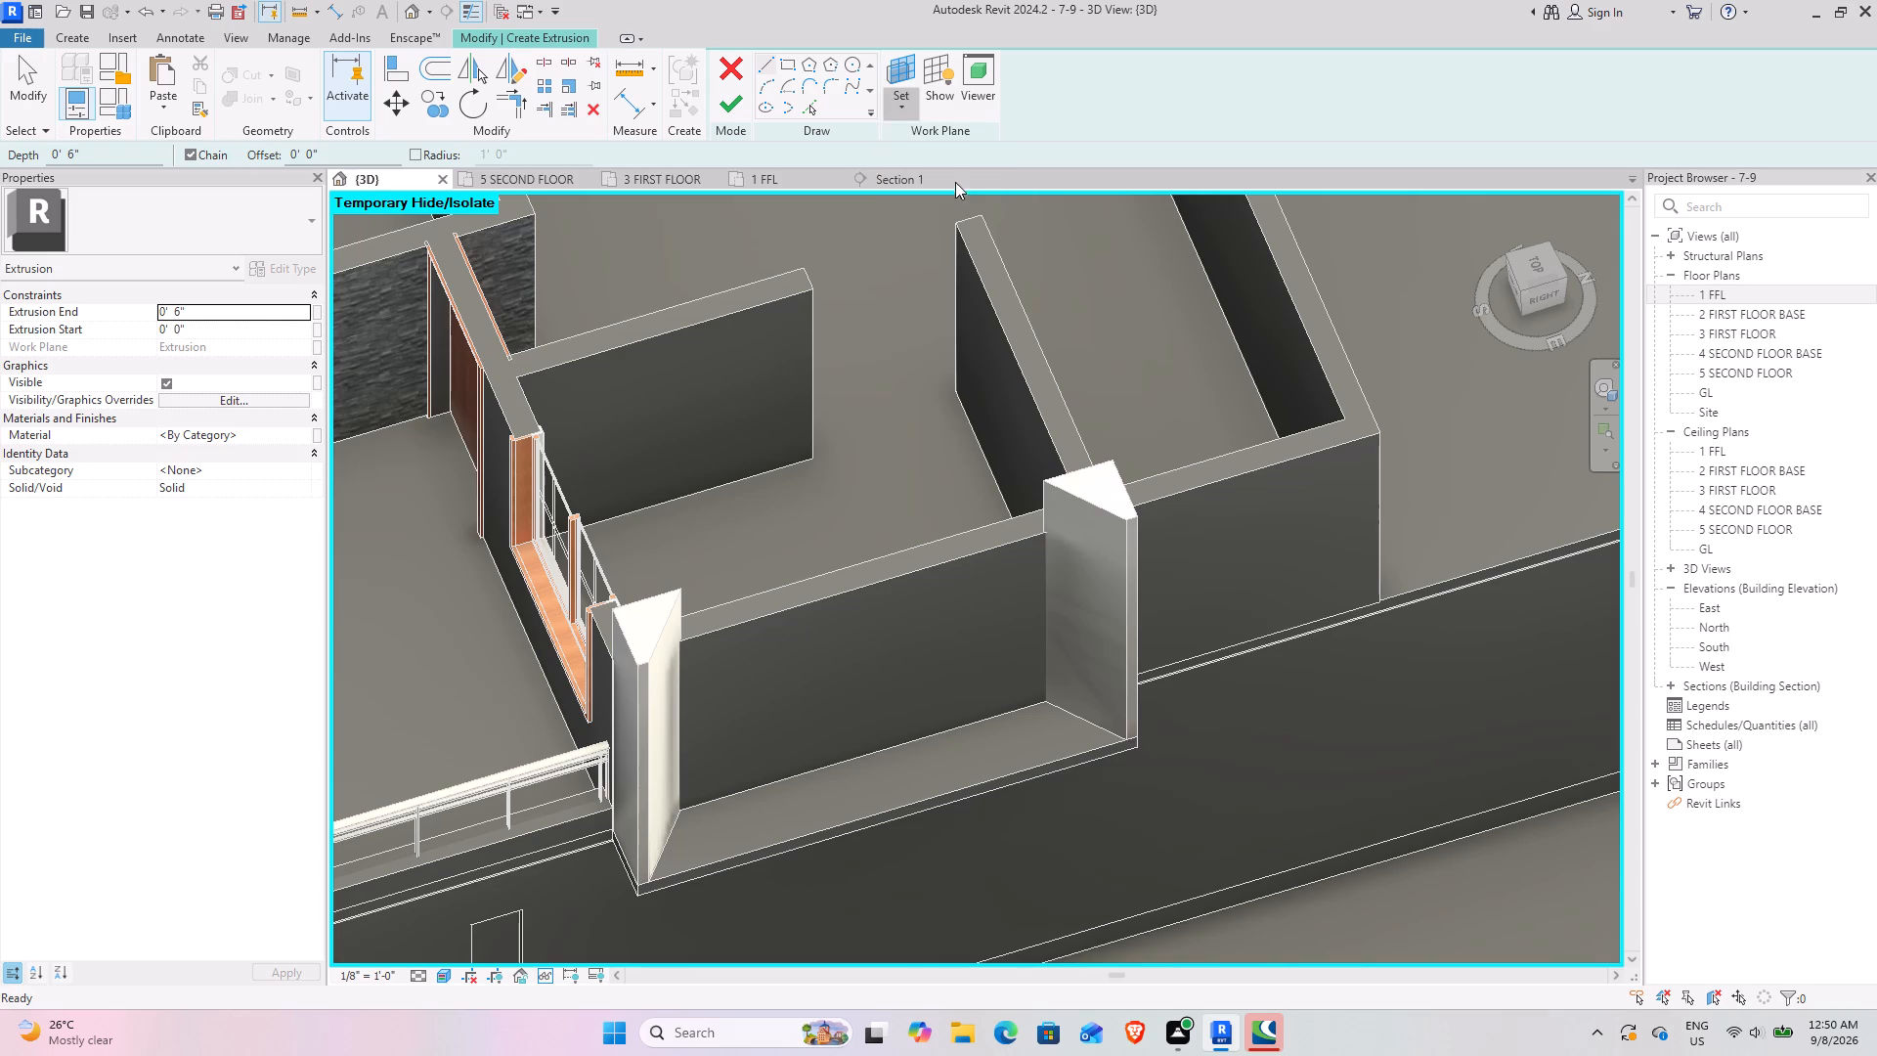
left_click(1006, 769)
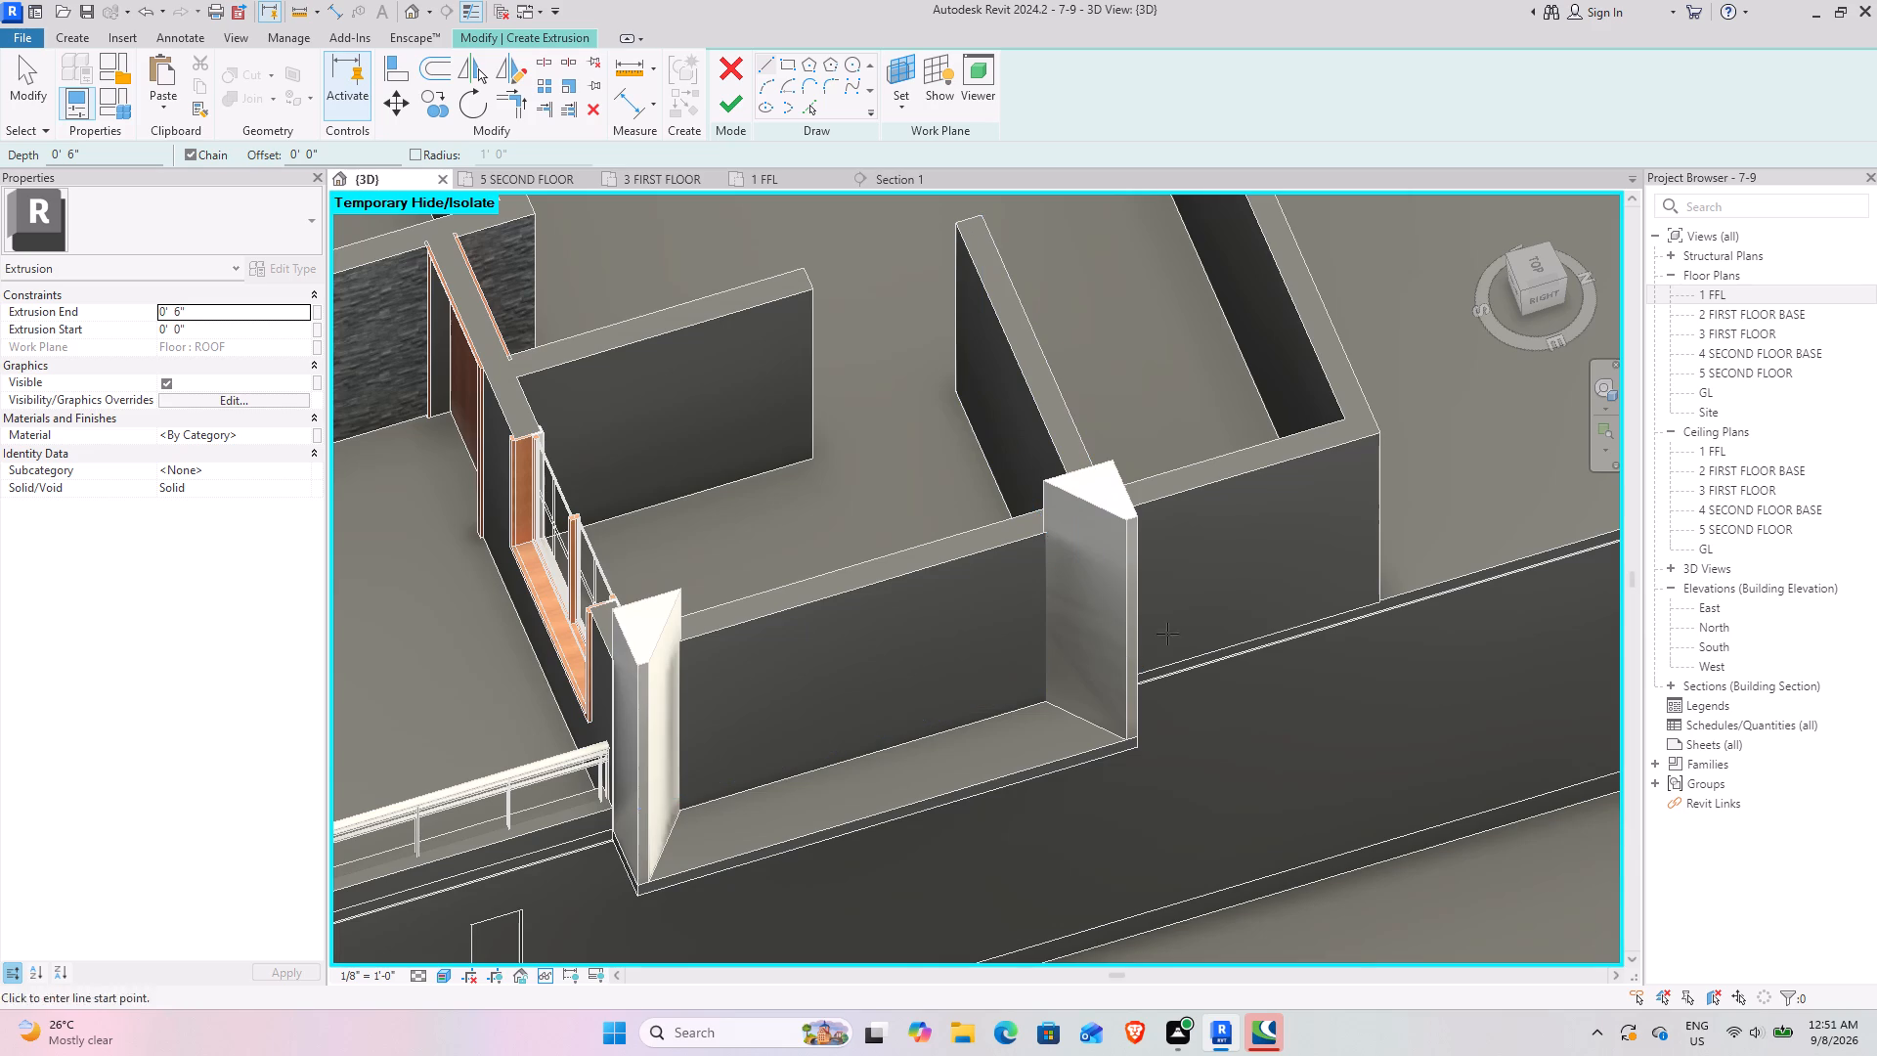
From the top view, sketch a 1.5" by 1.5" square beside the inner tip of the south fin.
left_click(1529, 267)
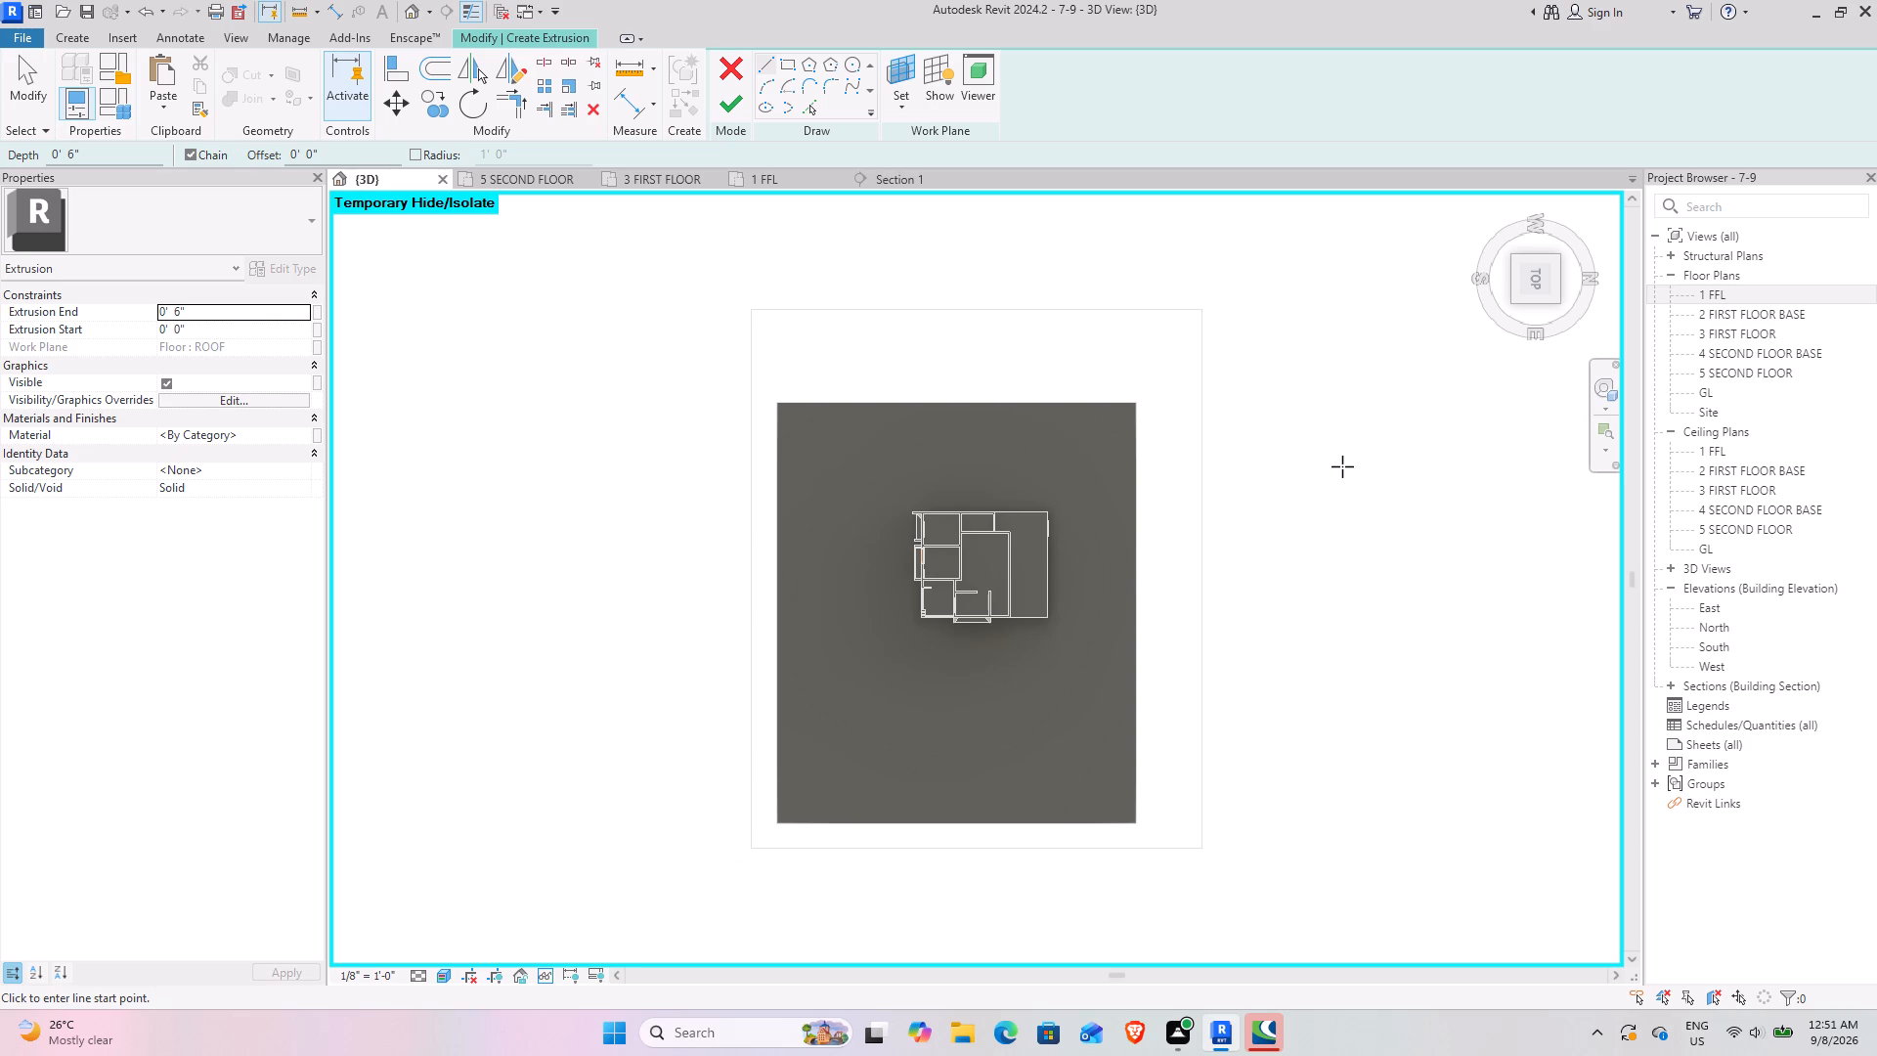
scroll(1003, 617, "up", 14)
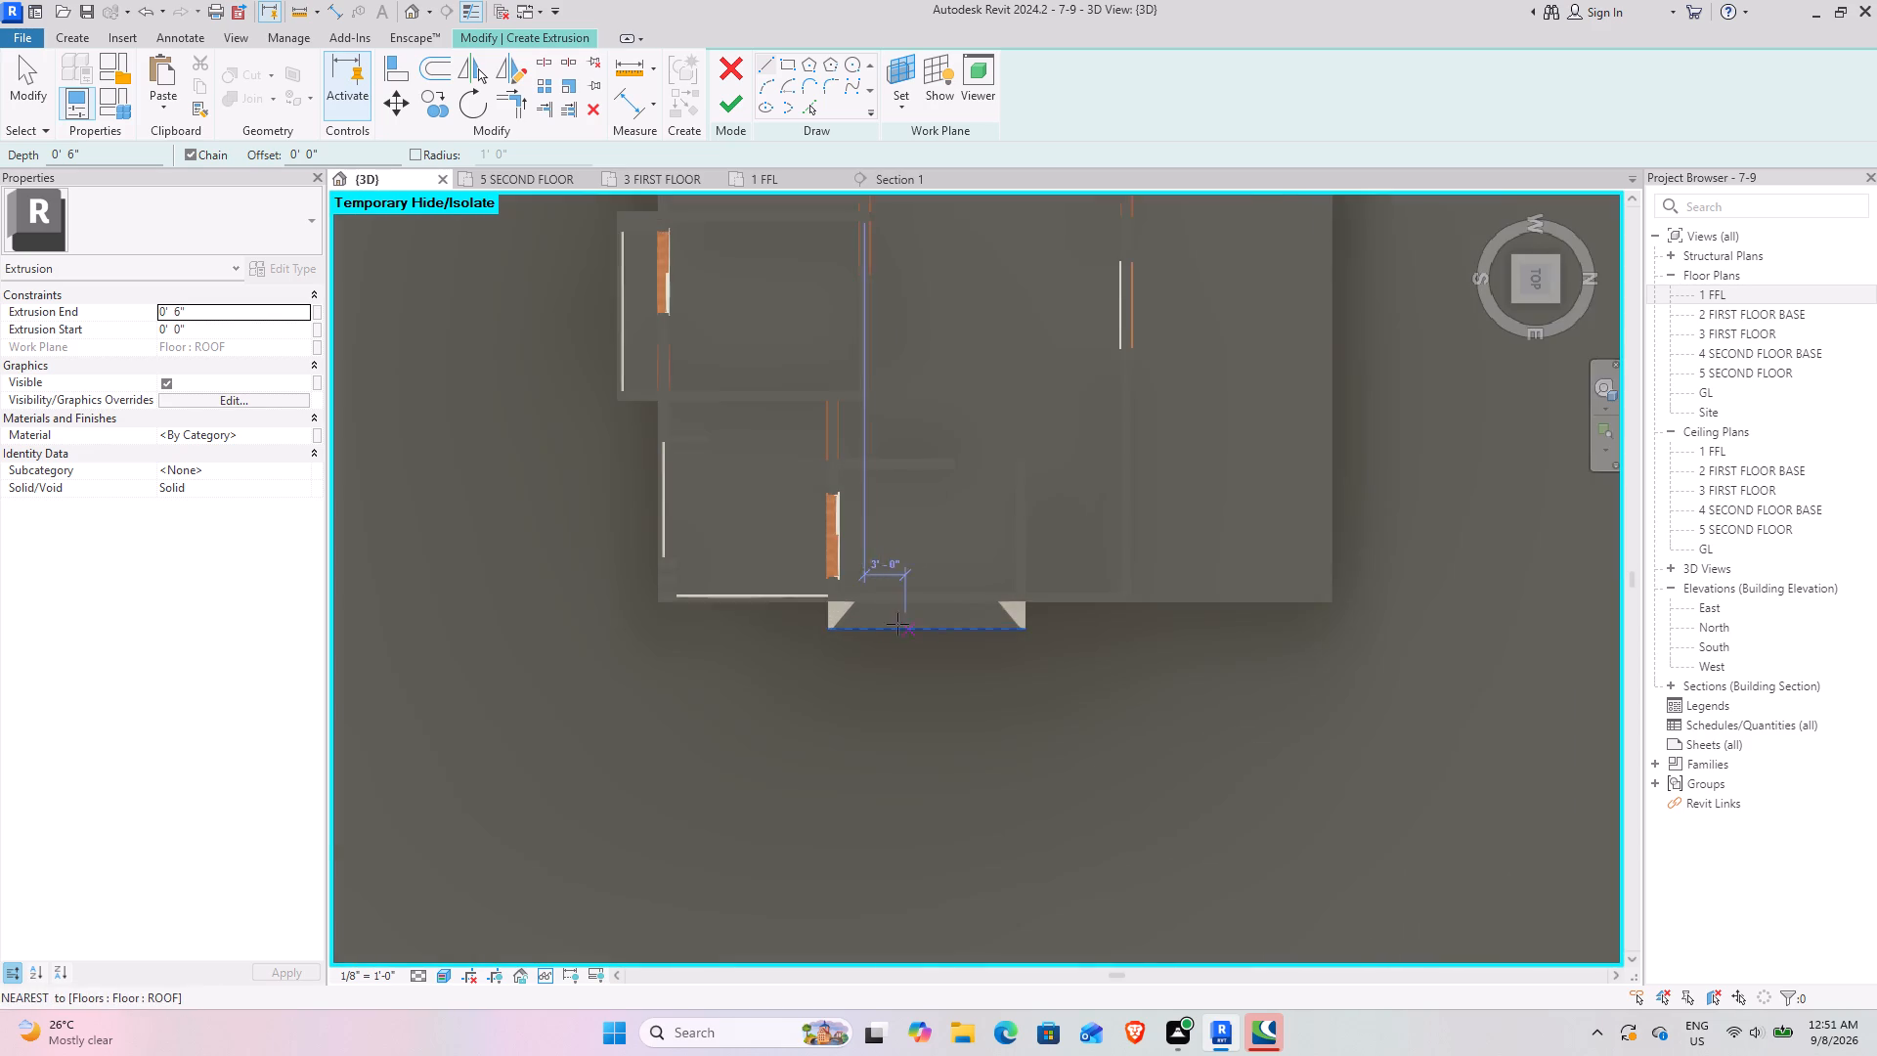
scroll(897, 624, "up", 11)
scroll(832, 563, "up", 13)
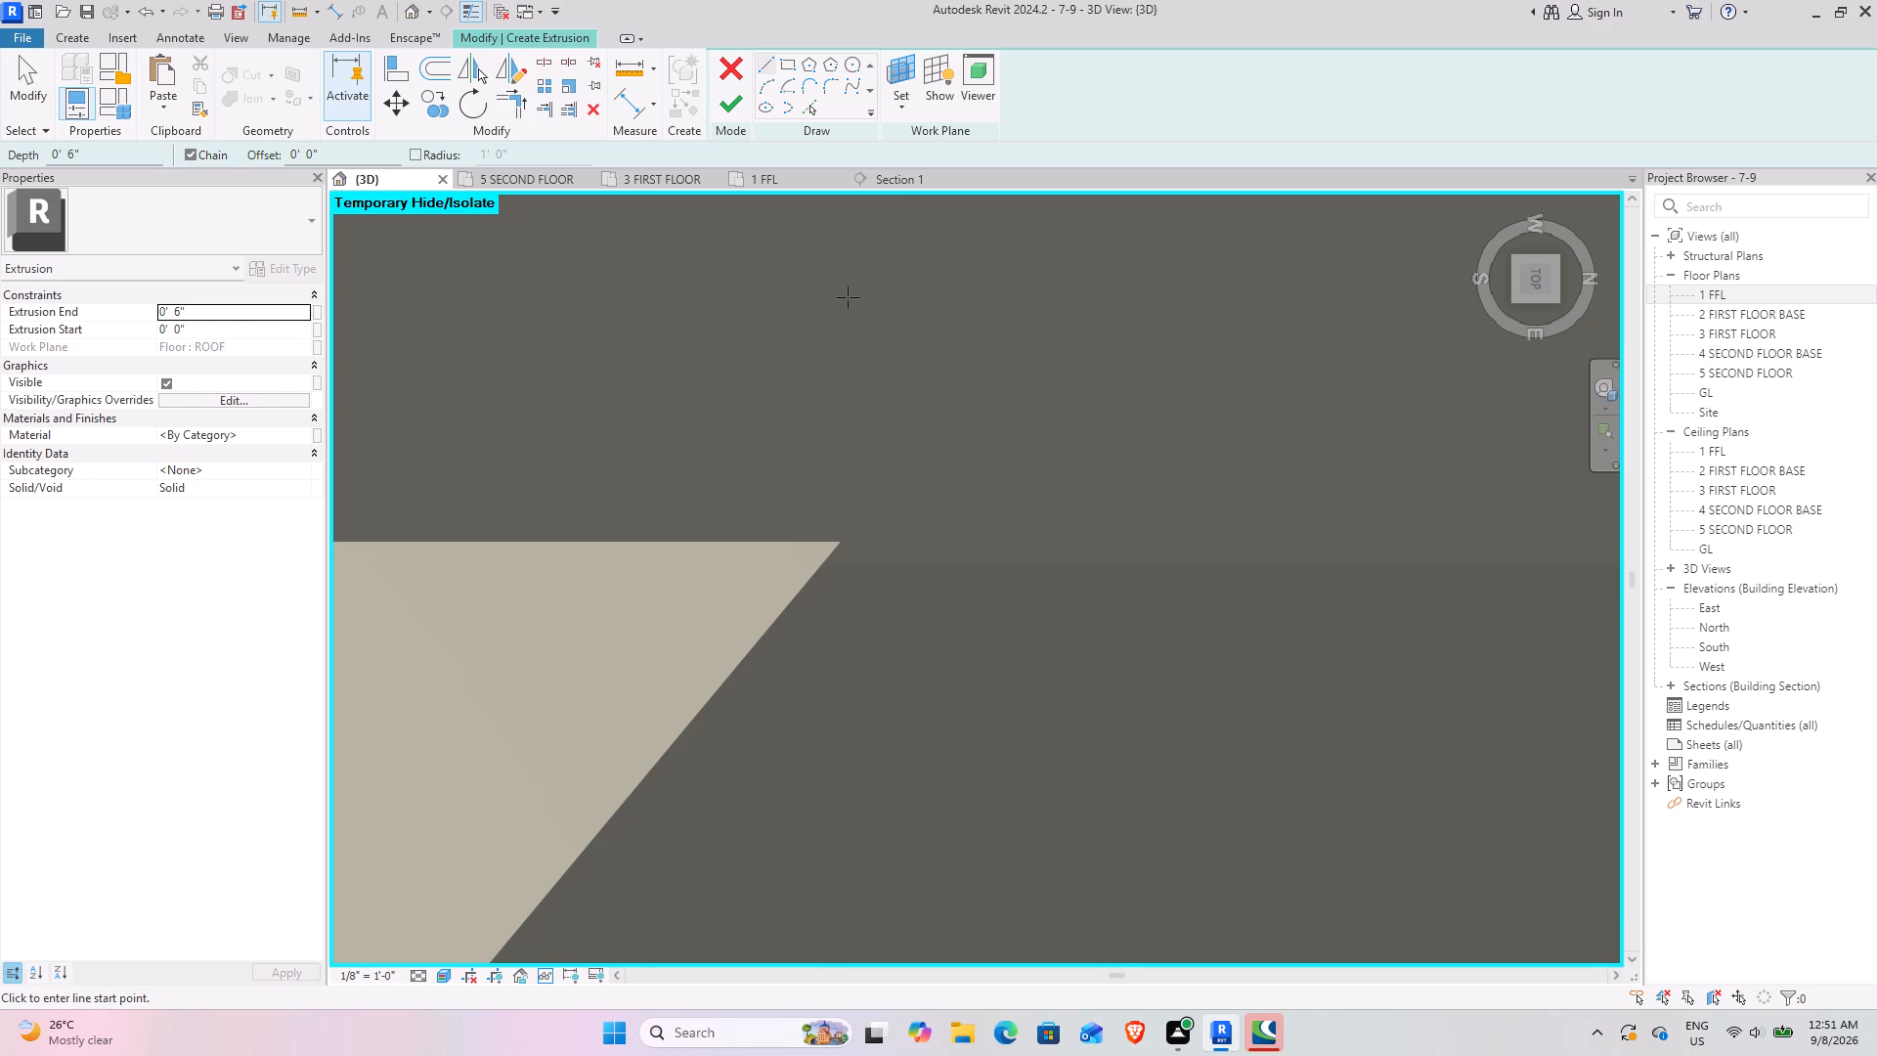
left_click(779, 62)
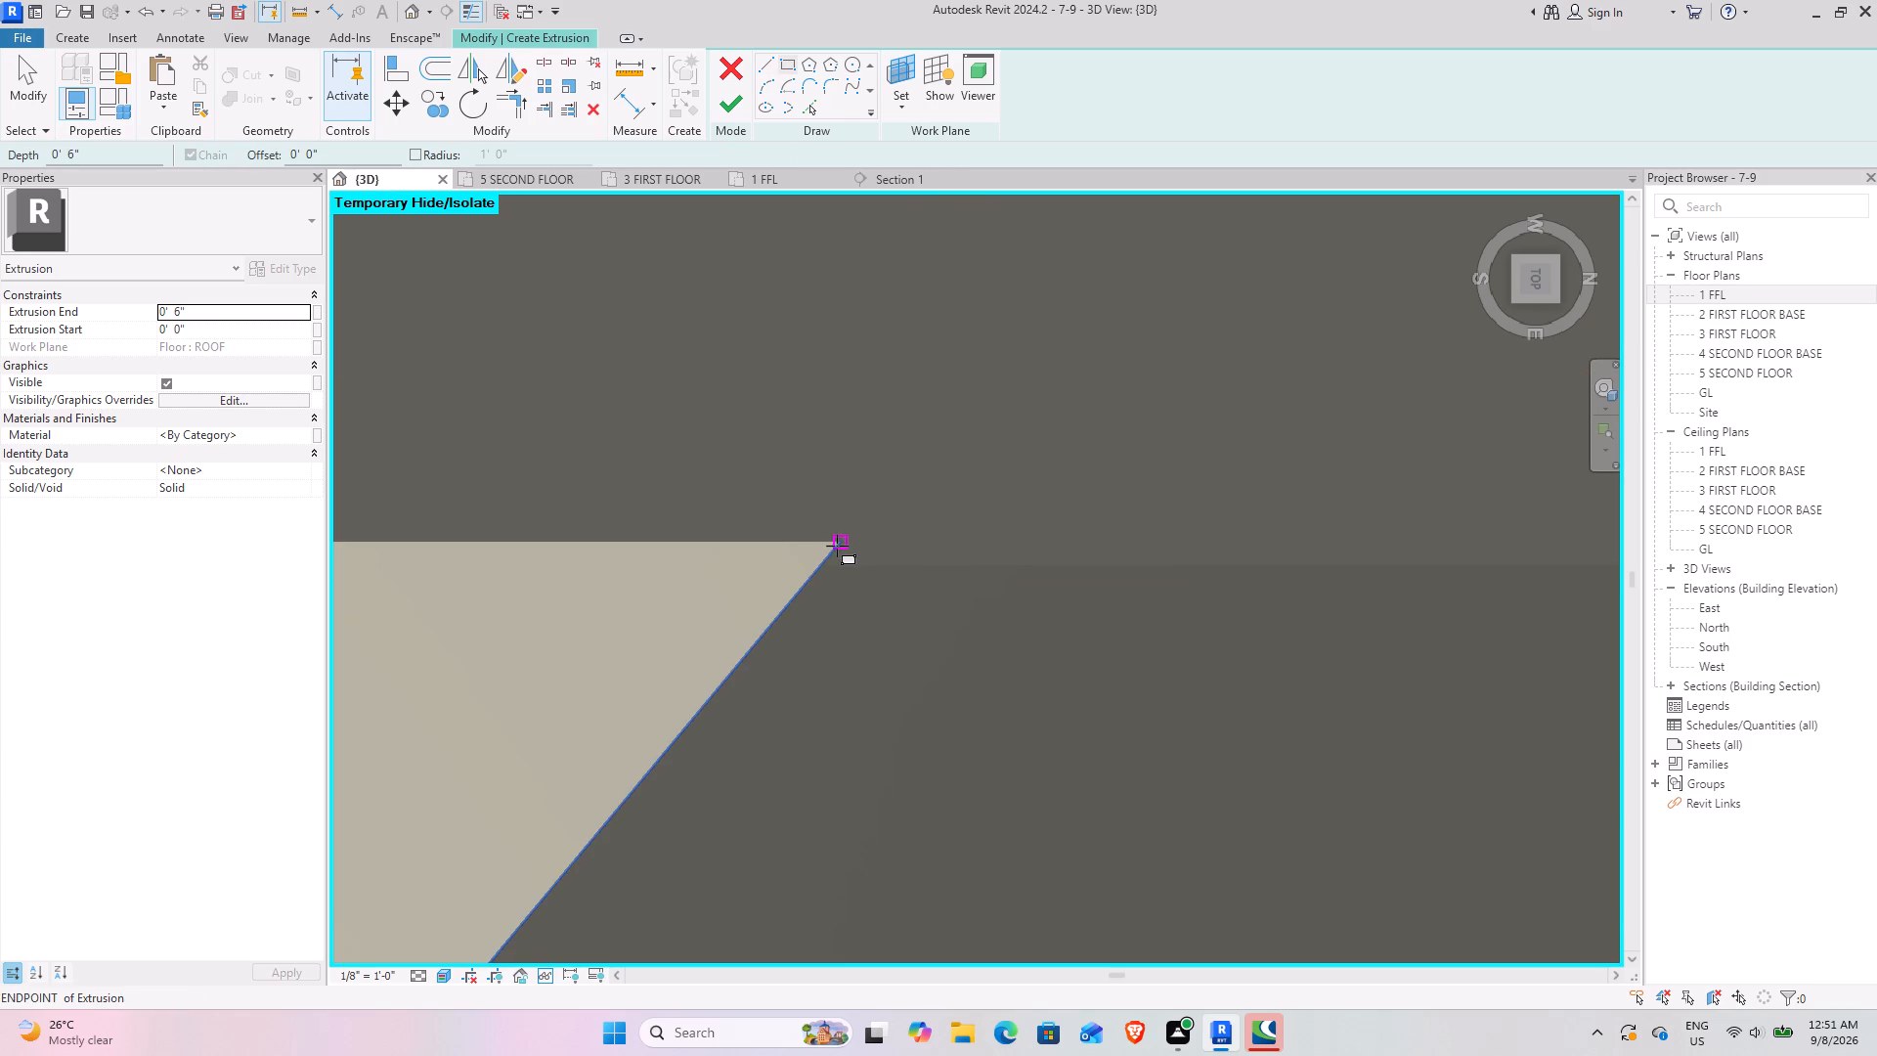
left_click(838, 546)
left_click(874, 576)
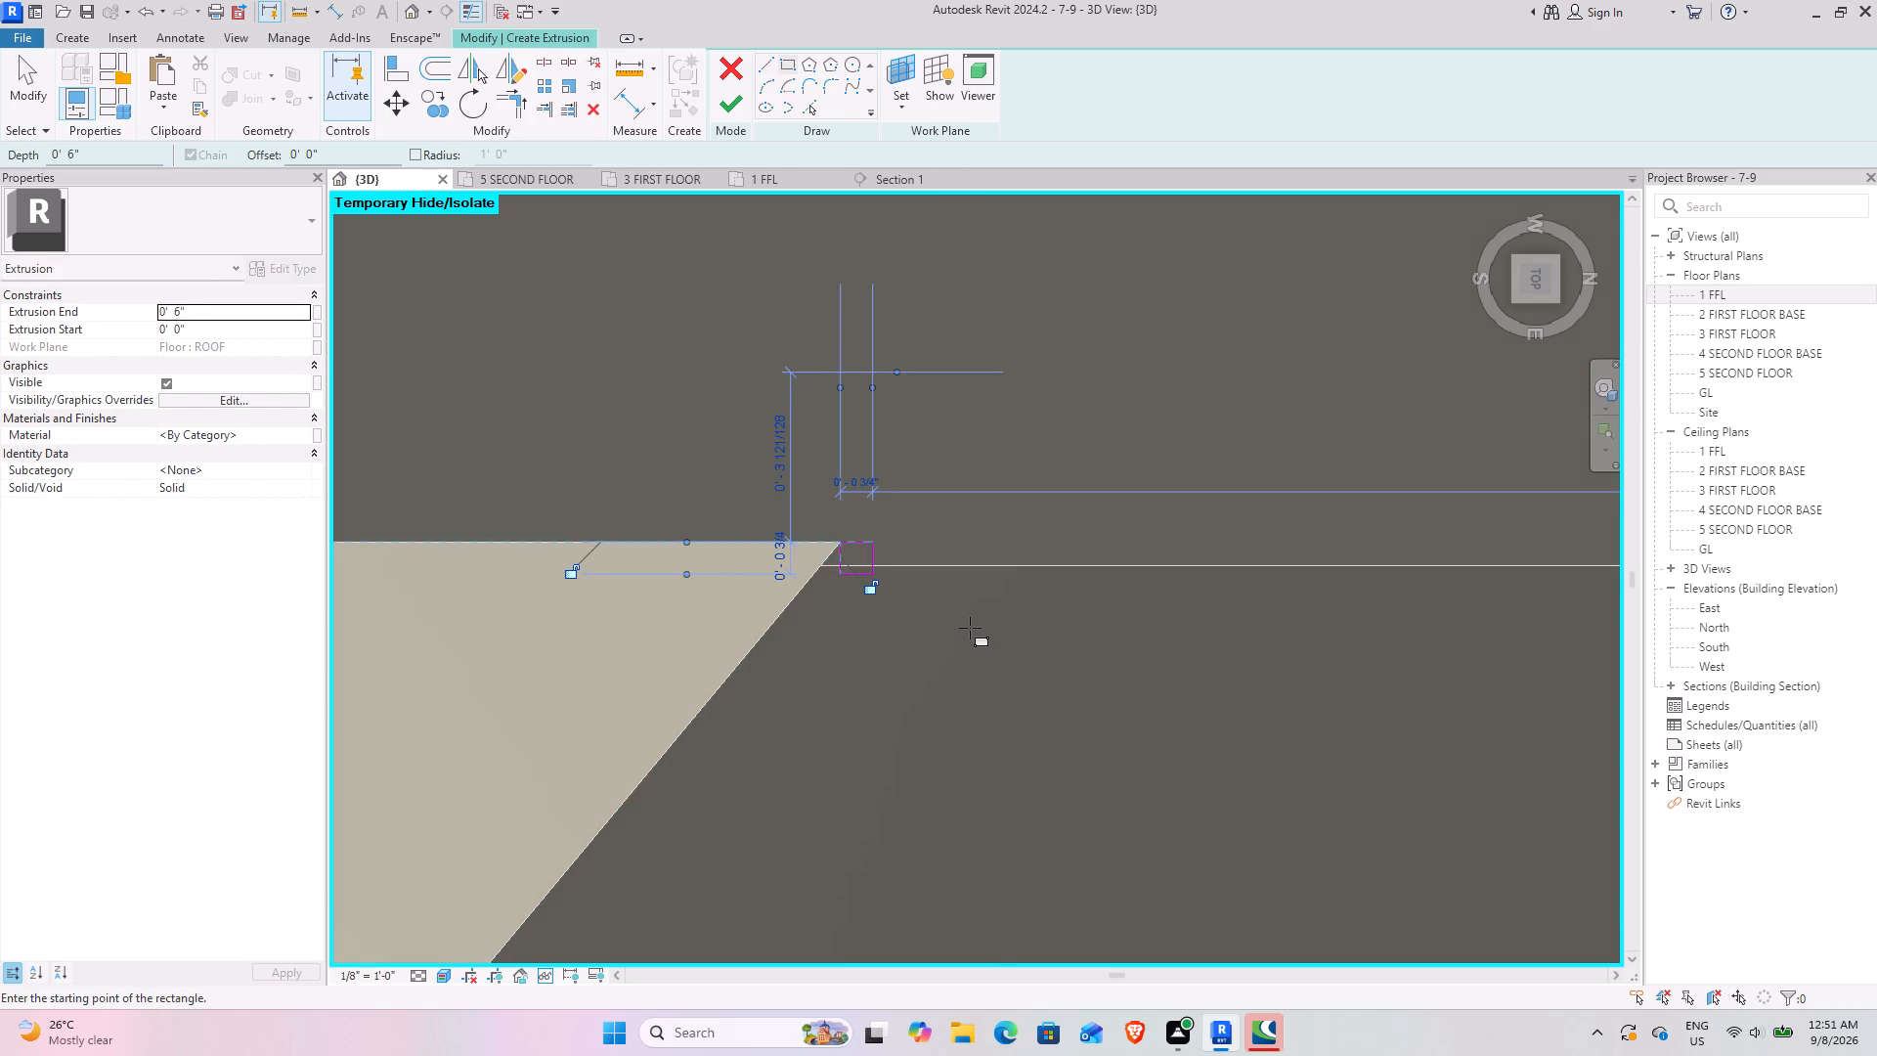
left_click(864, 489)
type("1.5\"")
key("Return")
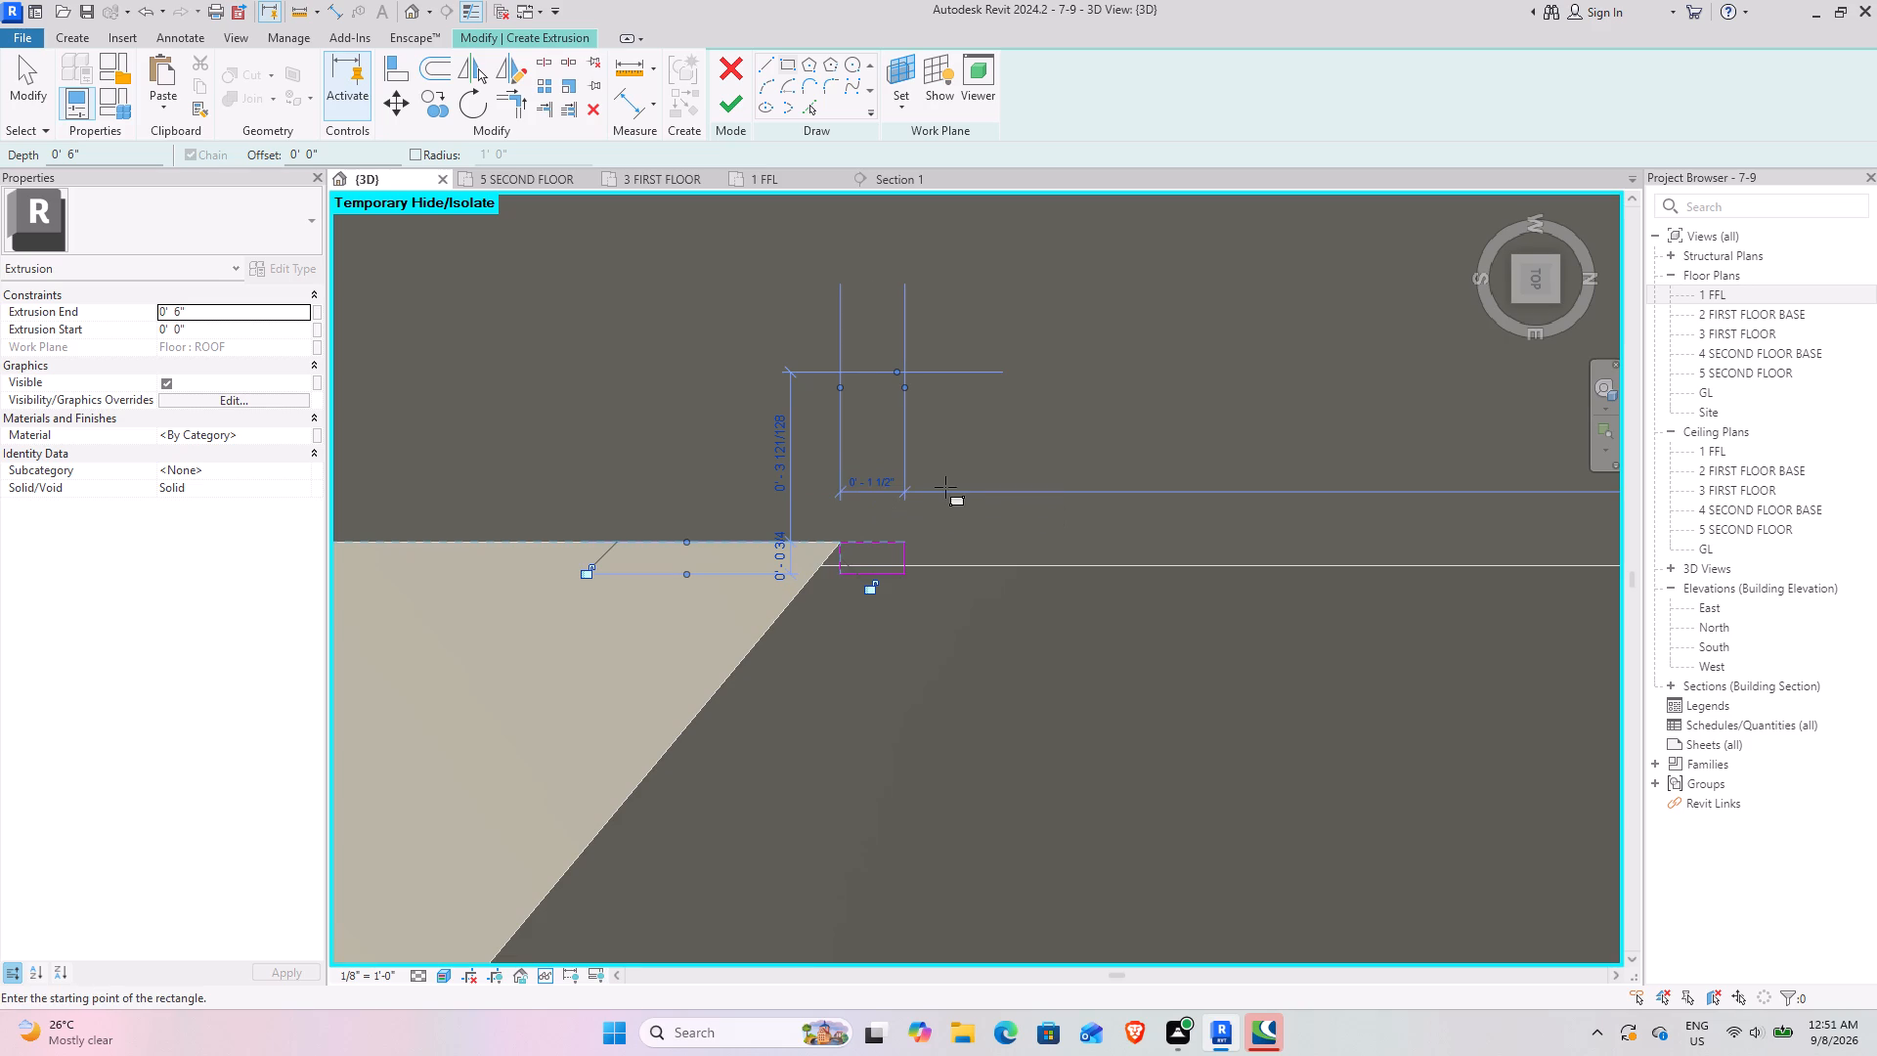
left_click(774, 547)
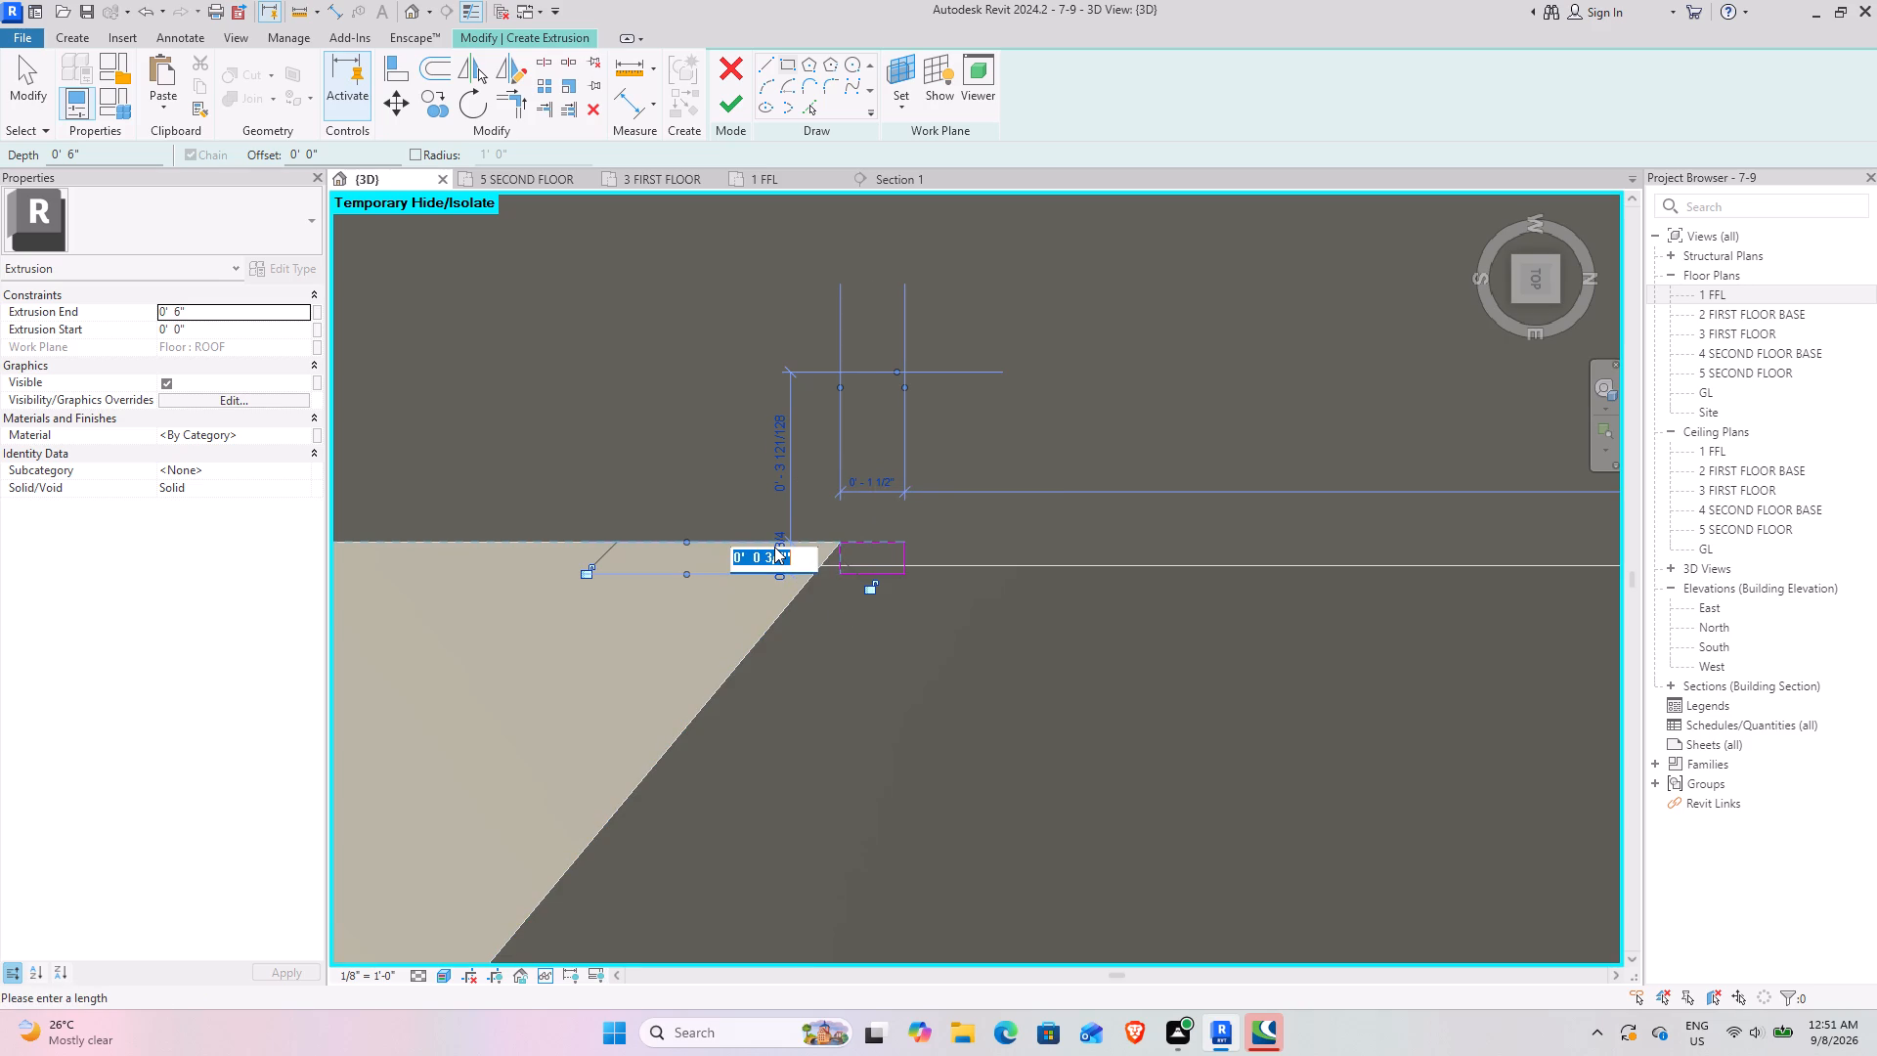
type("1.5\"")
key("Return")
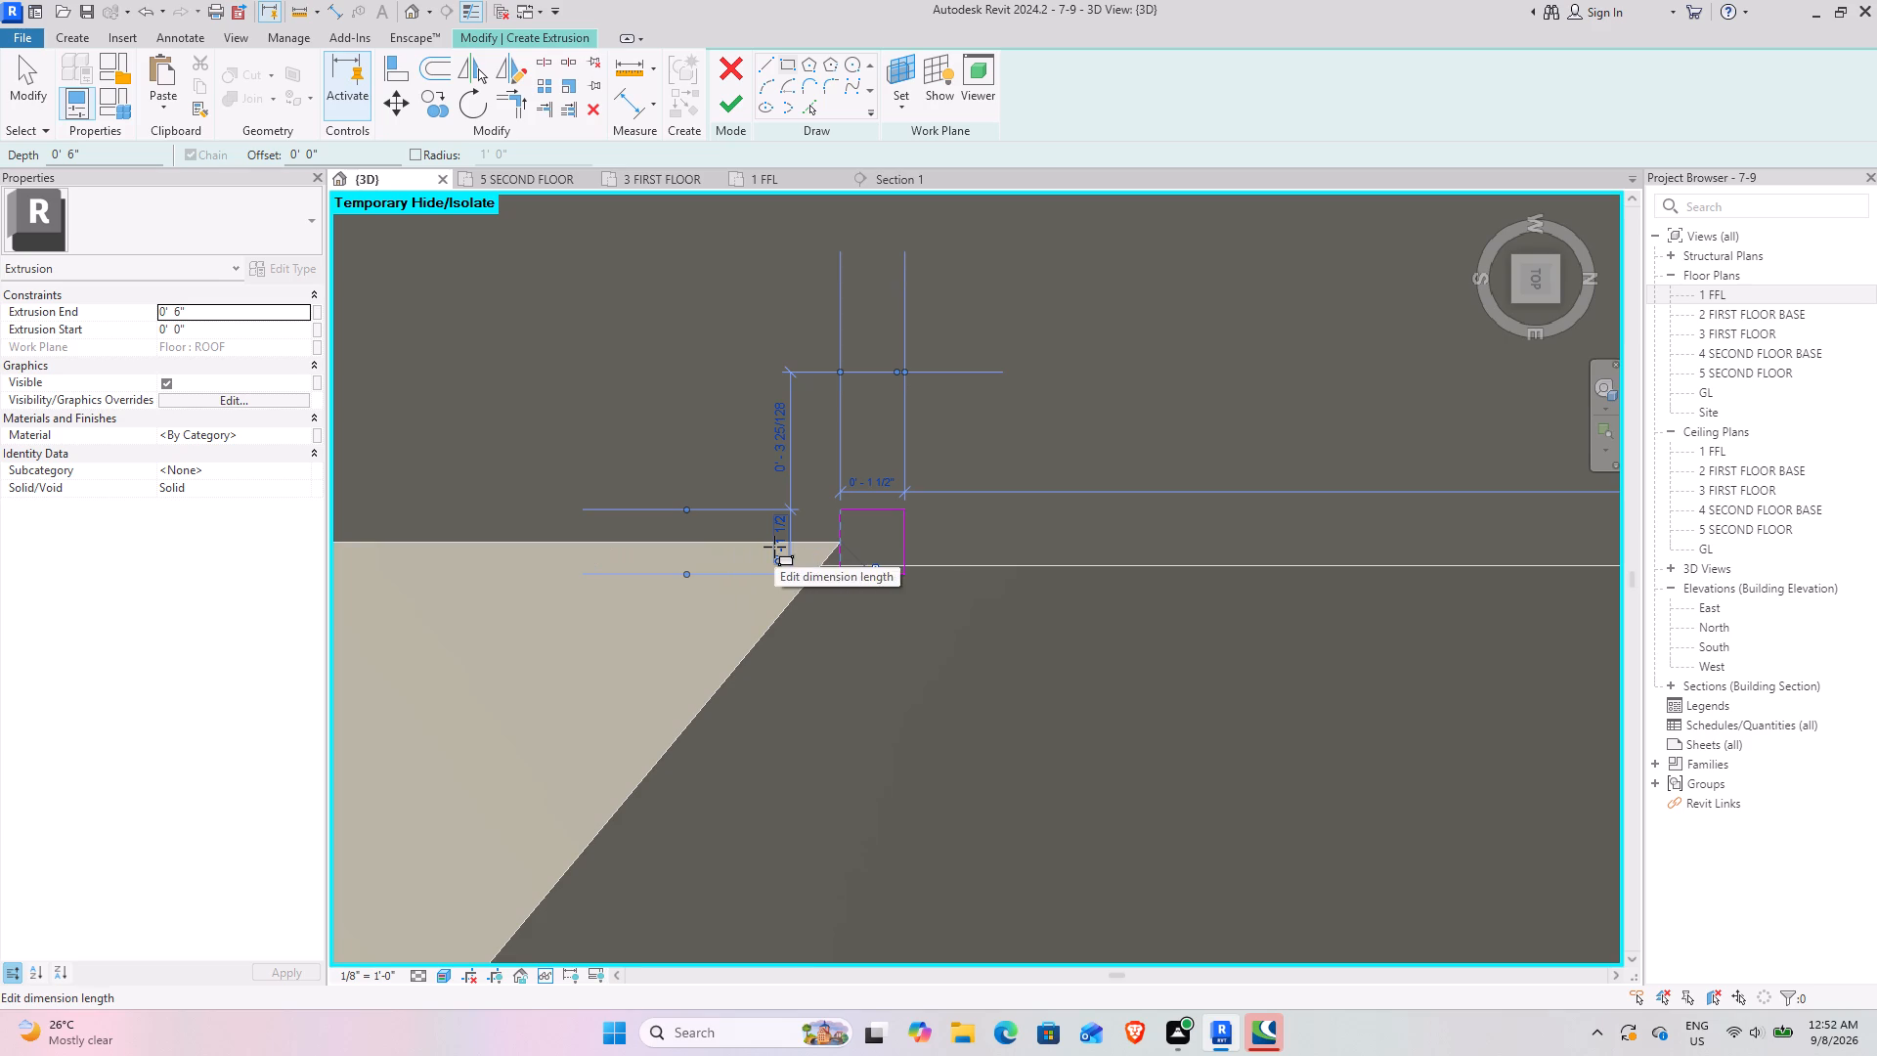
key("Escape")
key("Escape")
key("Escape")
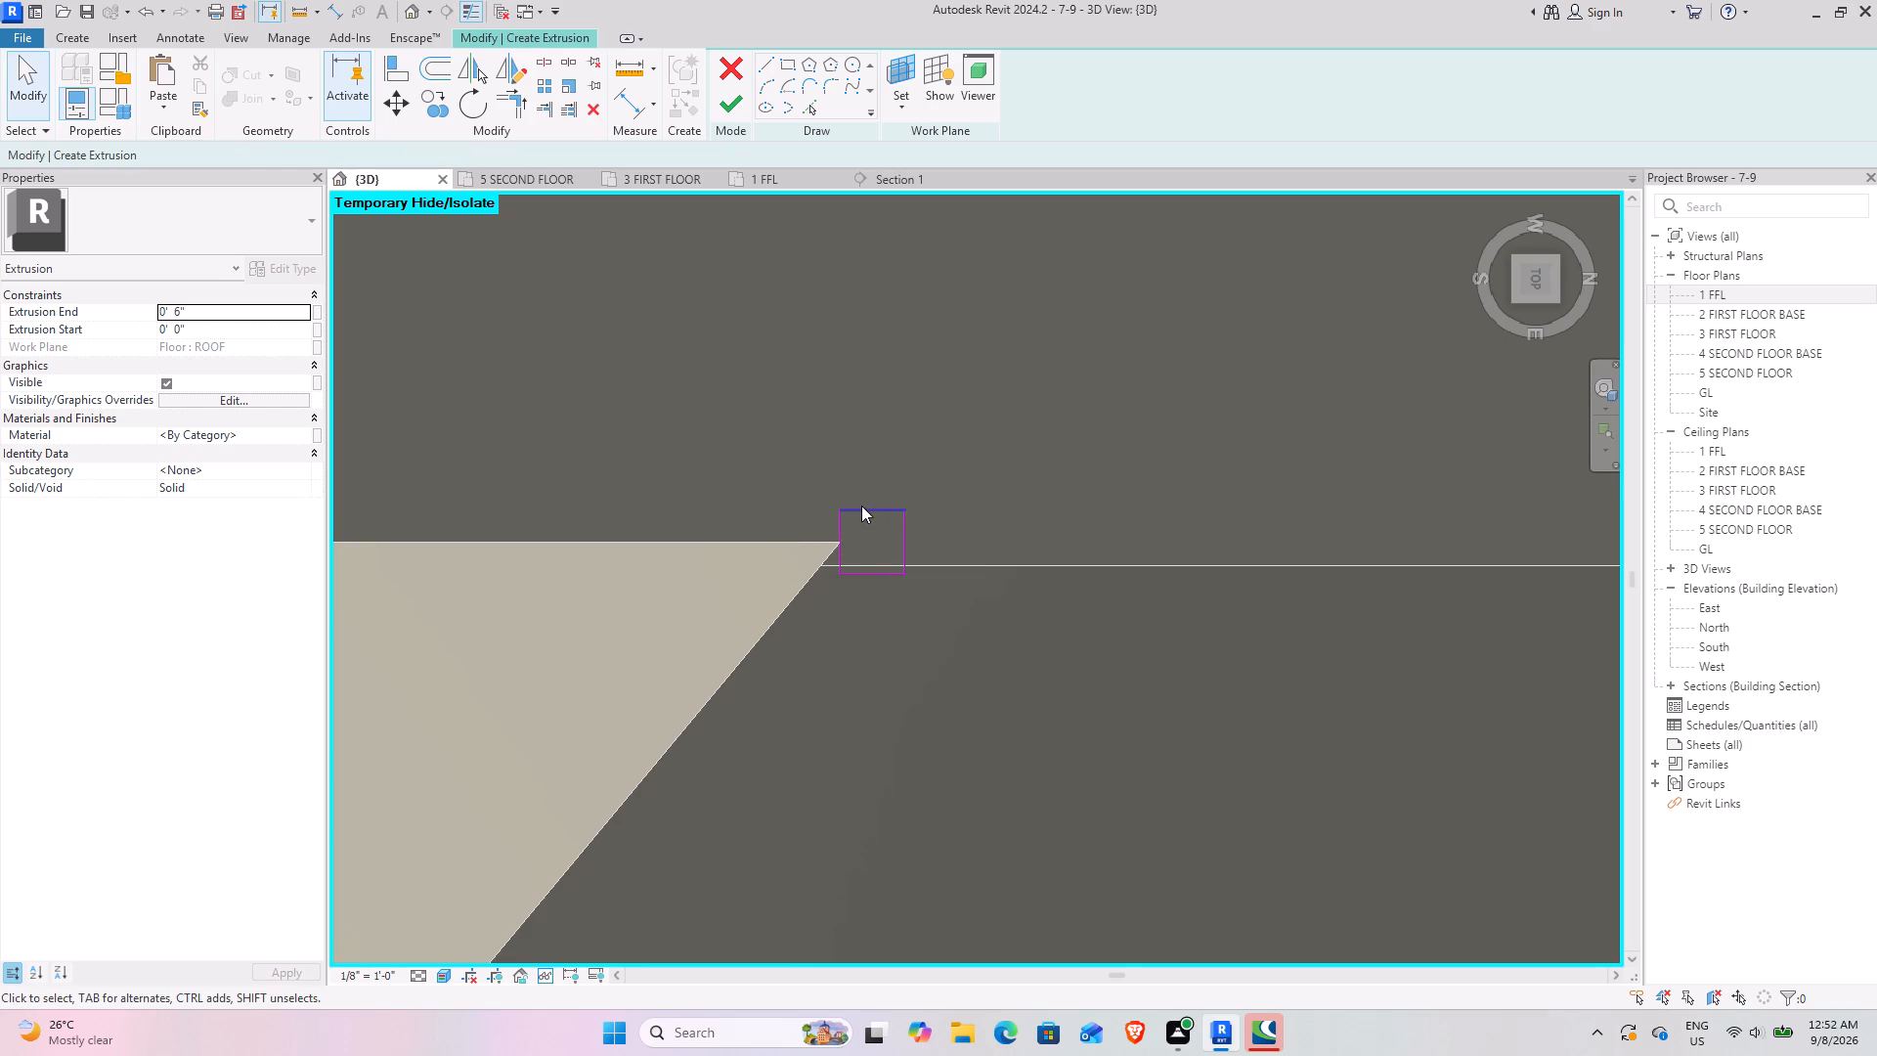
Move the square so its southwest corner meets the inner tip of the south fin.
left_click_drag(828, 489, 921, 596)
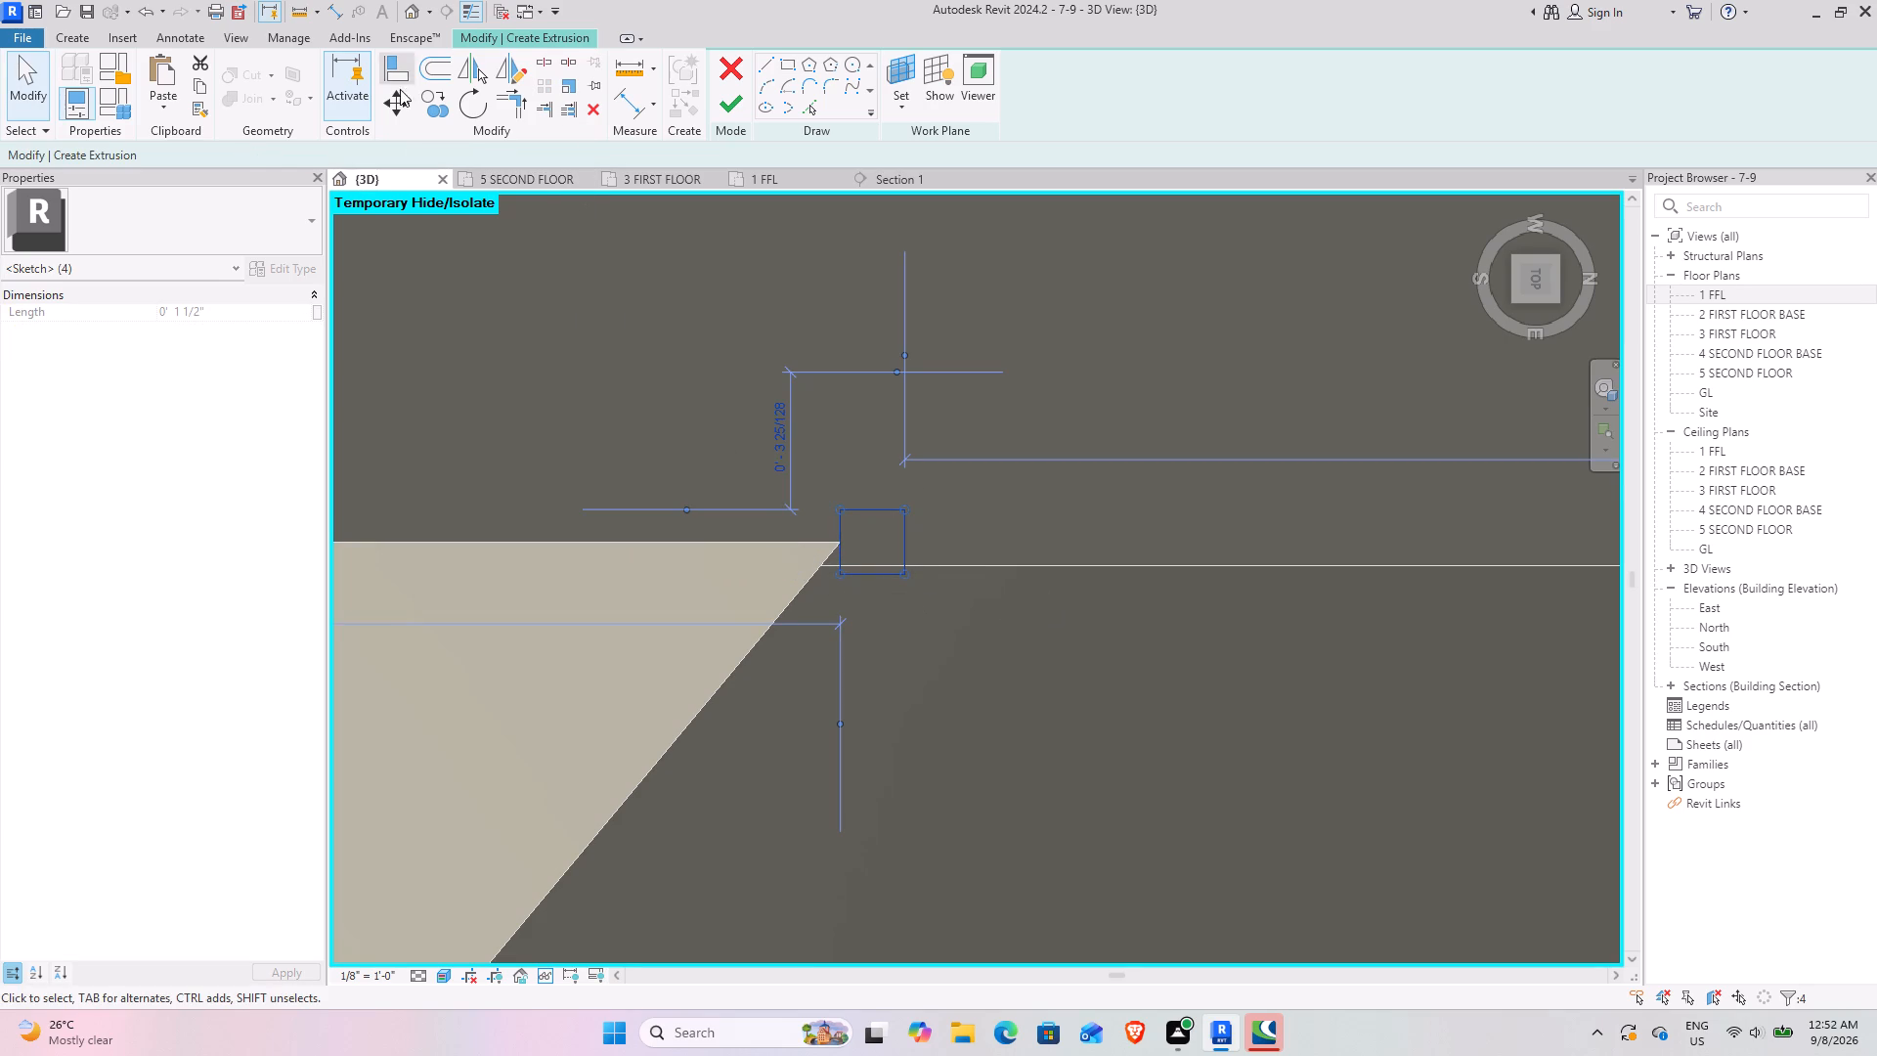
left_click(390, 110)
left_click(844, 512)
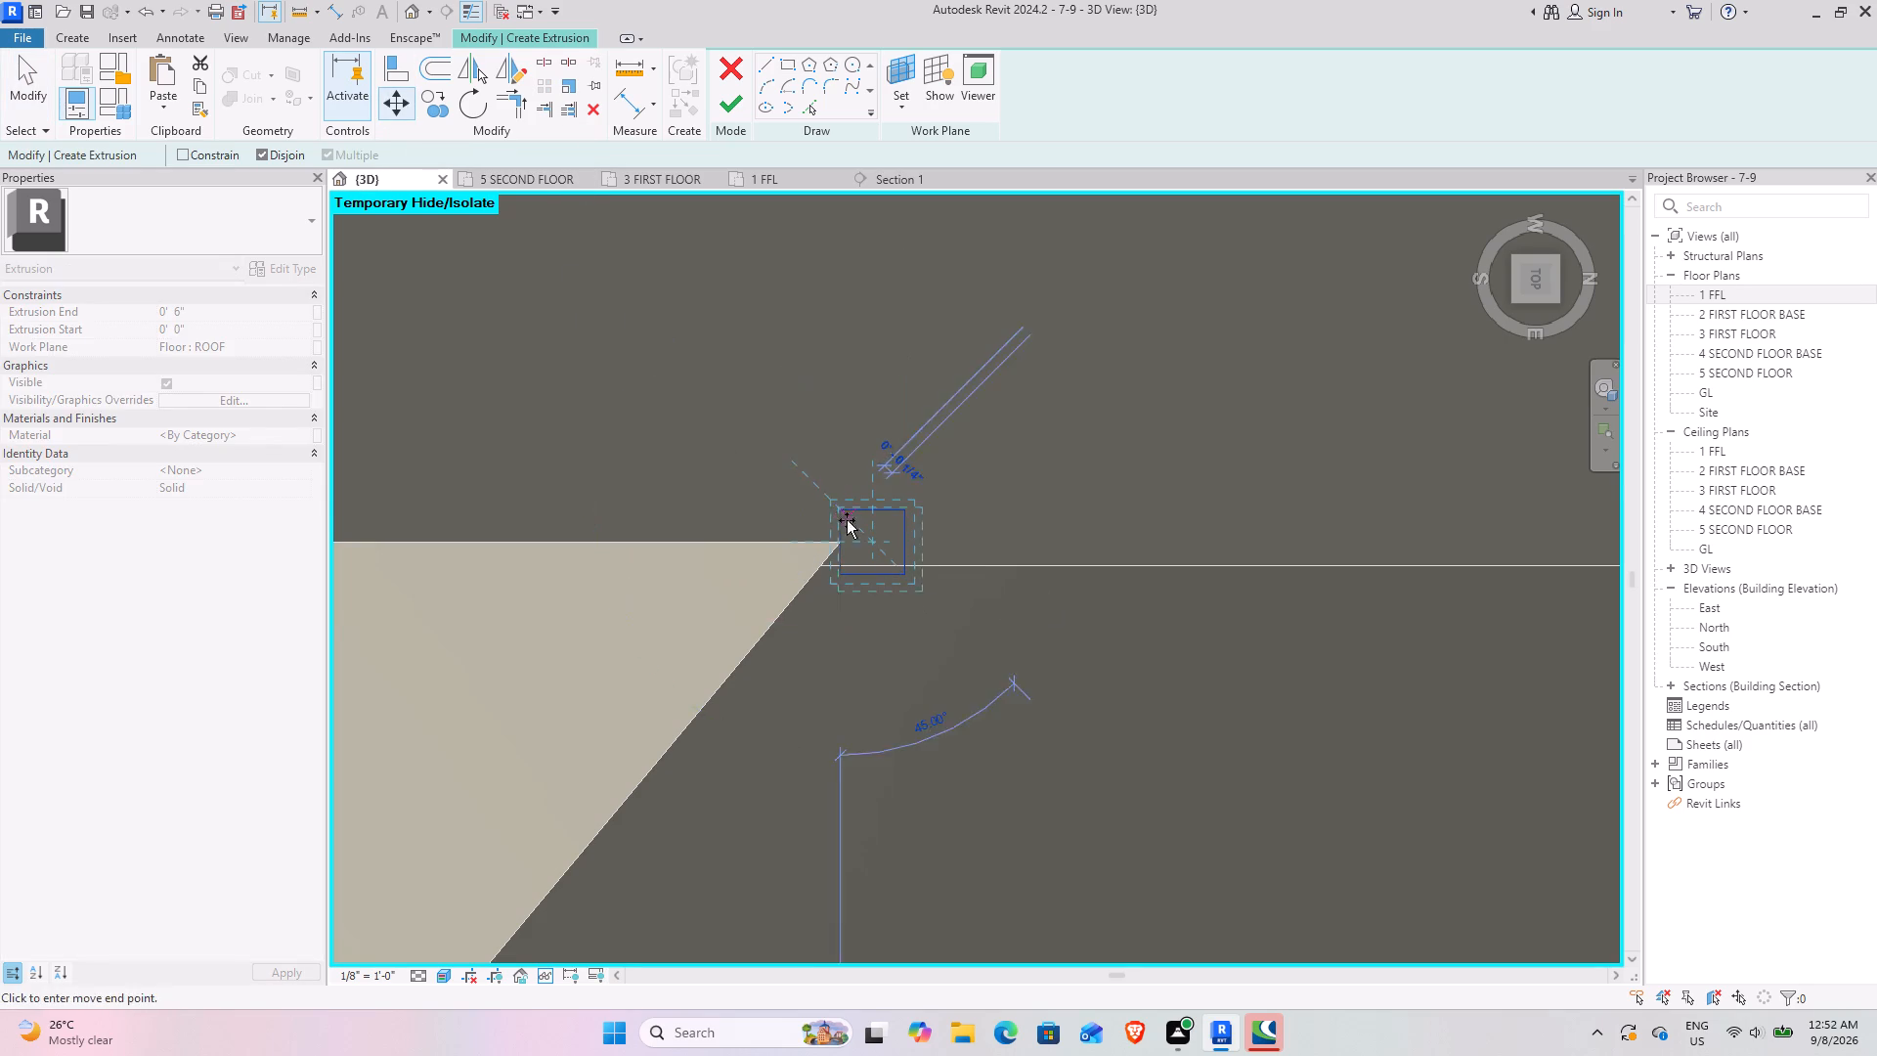
left_click(848, 545)
Copy the 1.5" square 3.5" north along the slab projection.
scroll(982, 645, "down", 4)
middle_click_drag(950, 655, 771, 629)
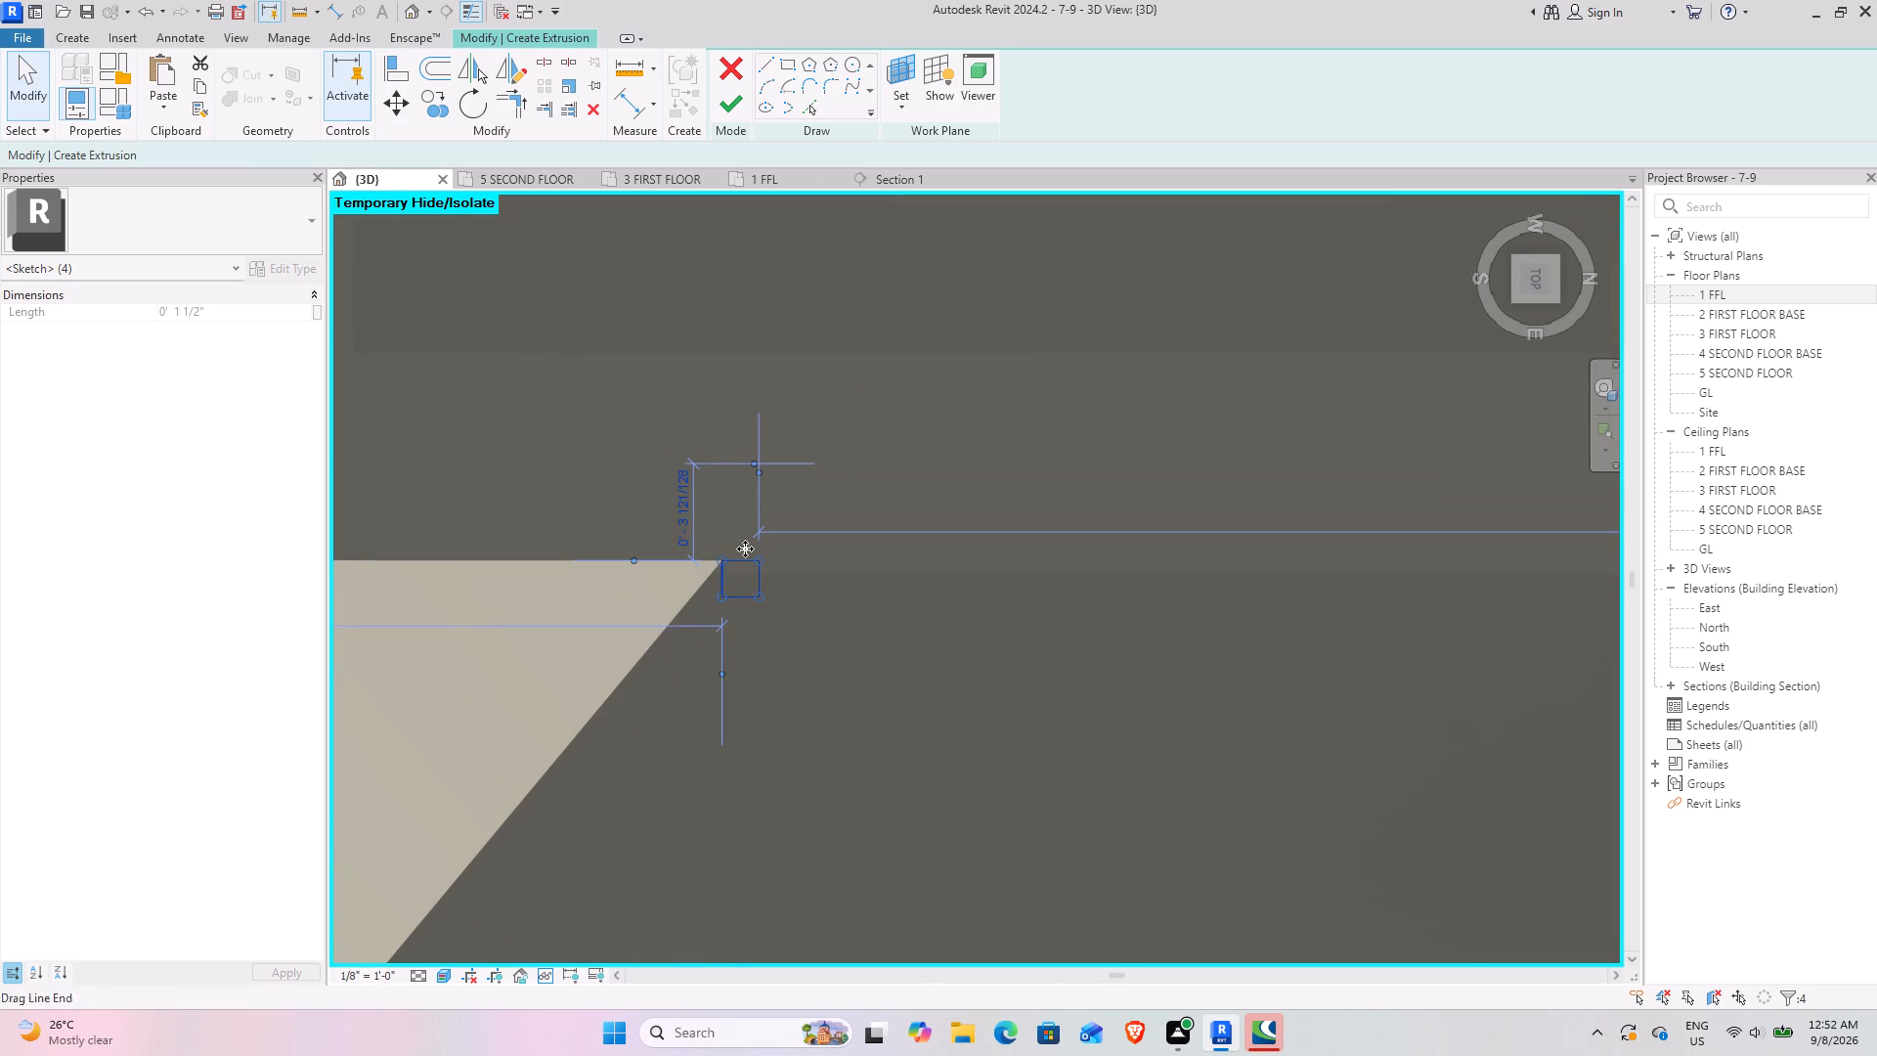
left_click(442, 102)
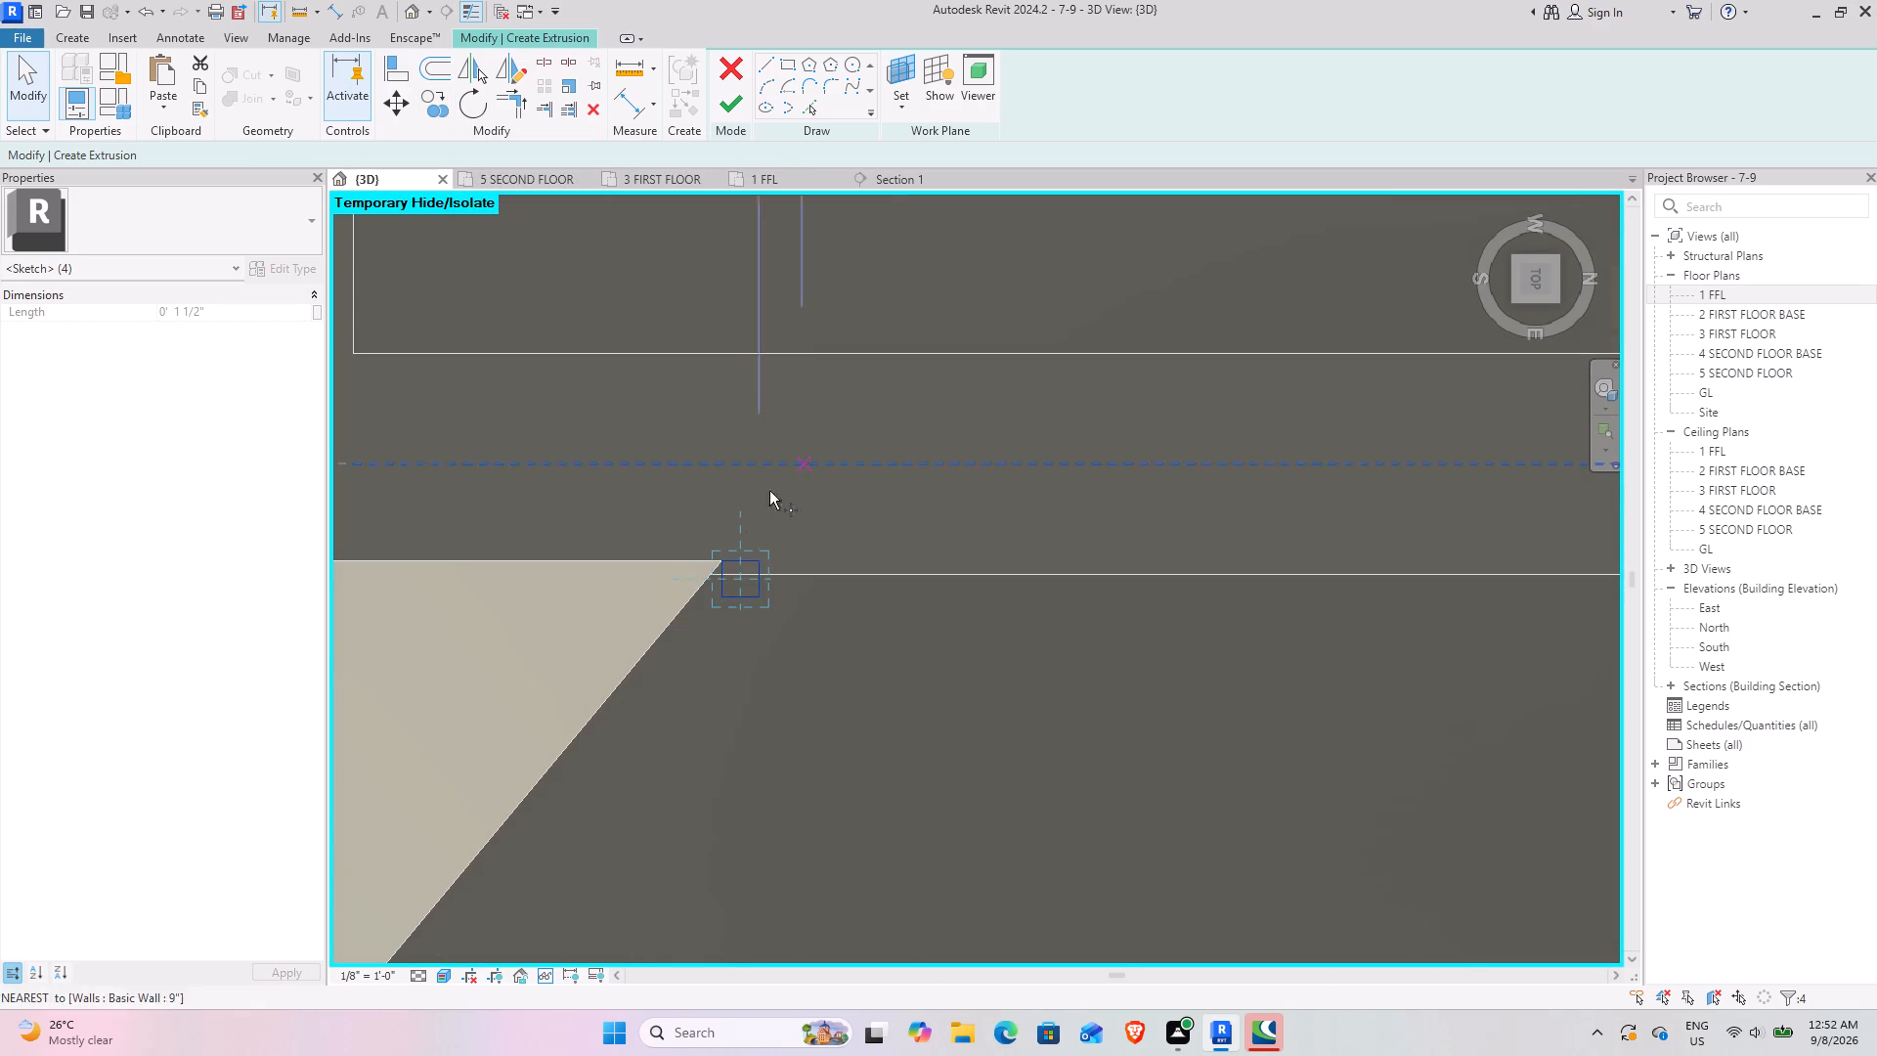
left_click(726, 598)
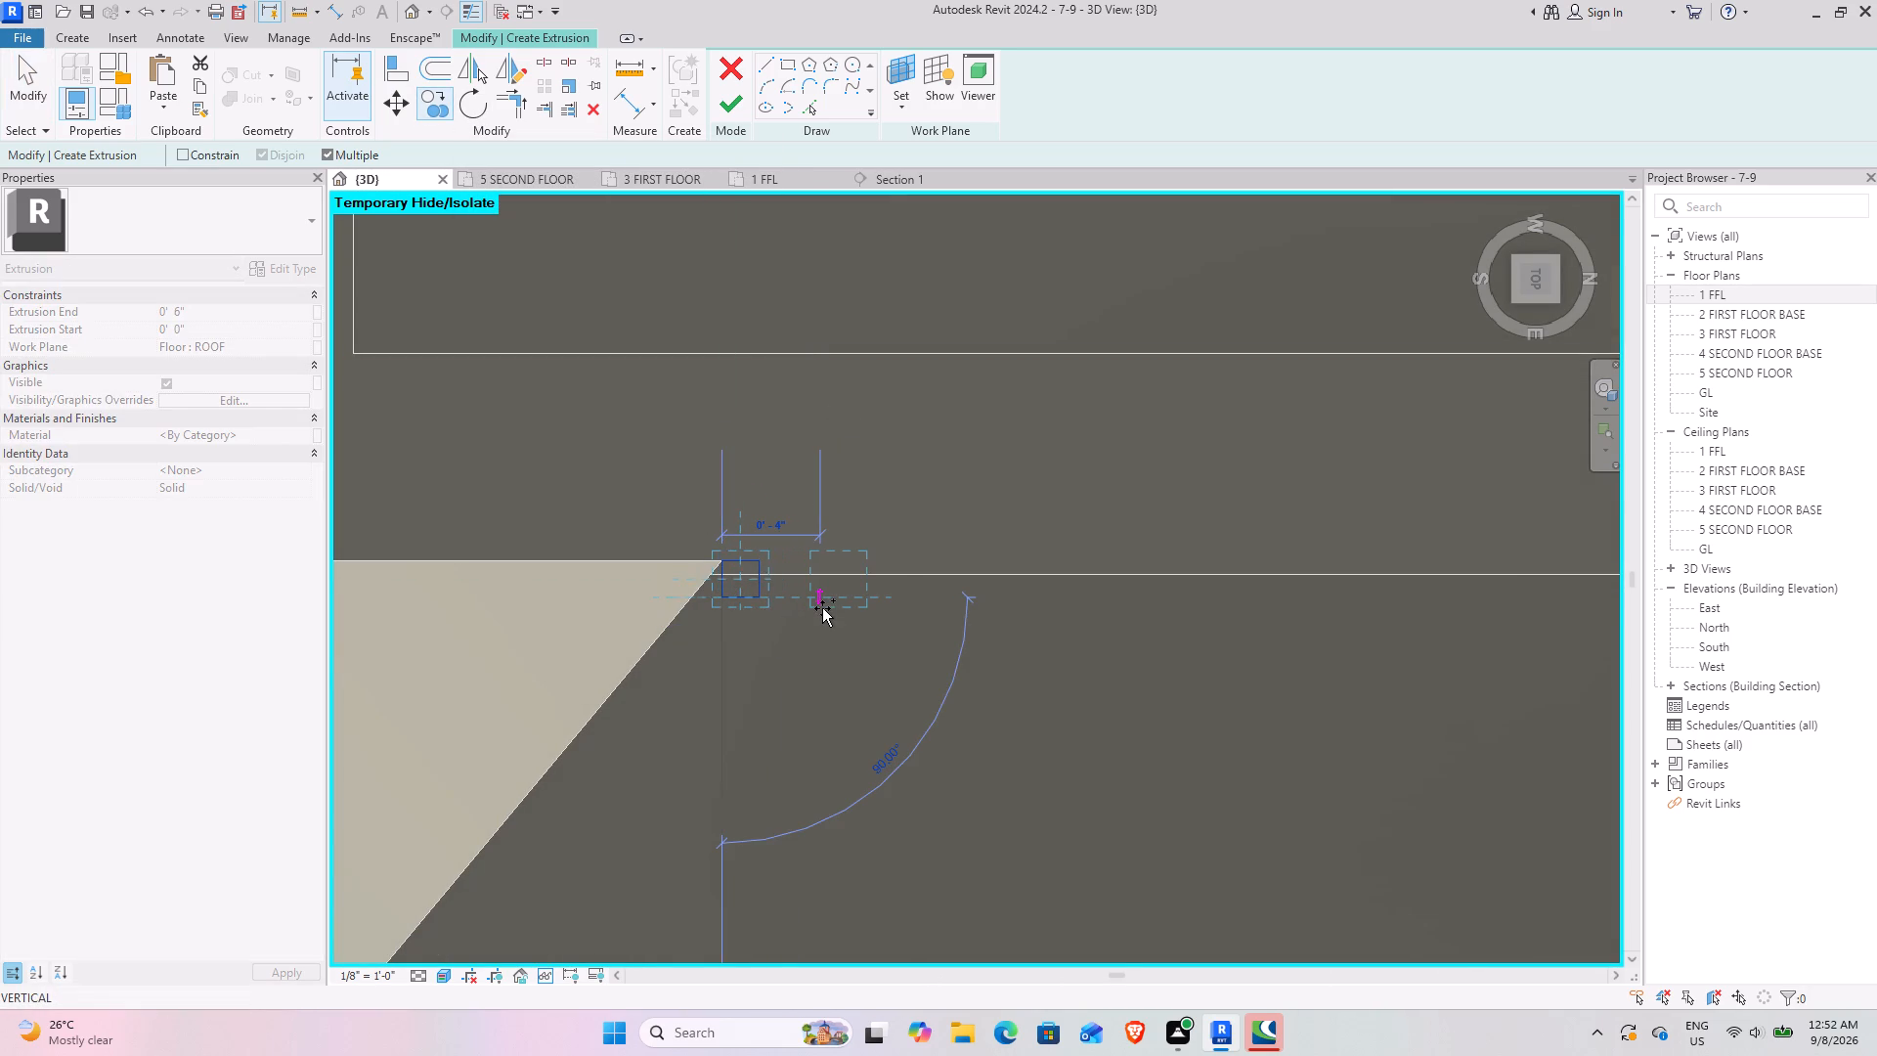
type("3.5\"")
key("Return")
key("Escape")
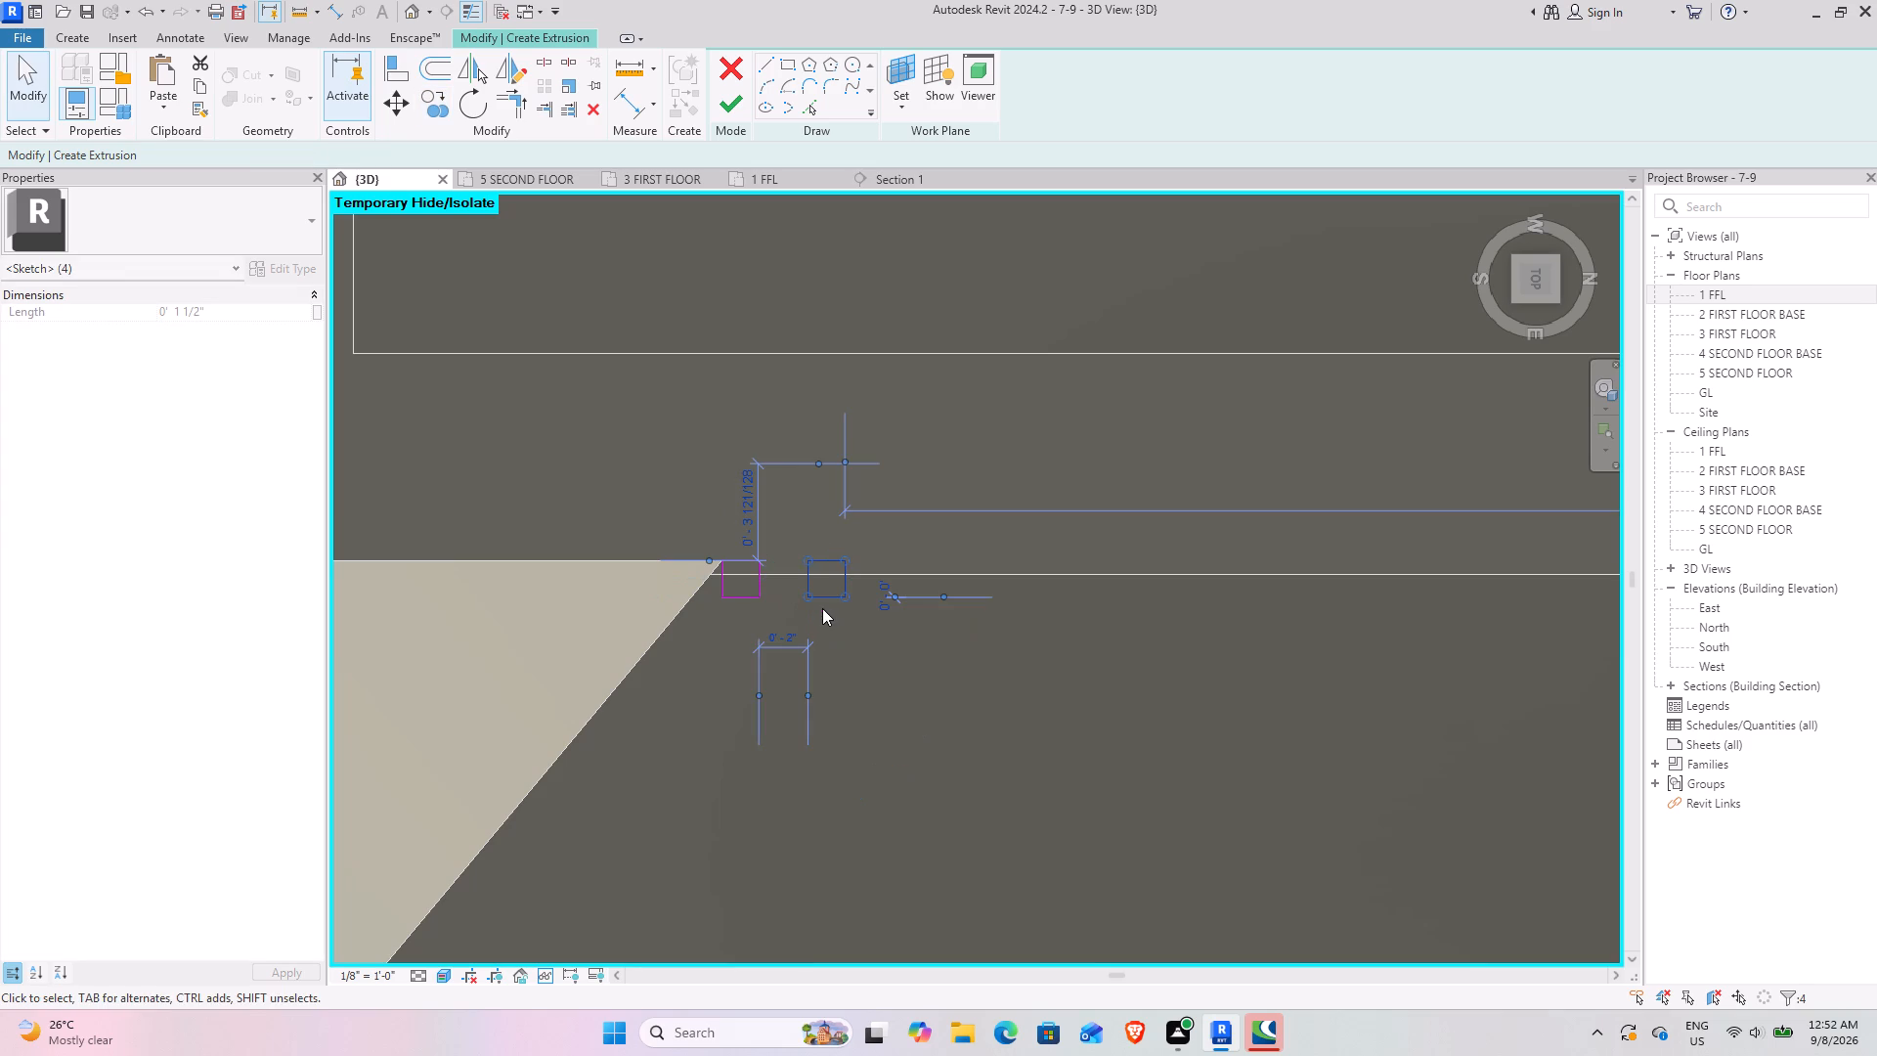
key("Escape")
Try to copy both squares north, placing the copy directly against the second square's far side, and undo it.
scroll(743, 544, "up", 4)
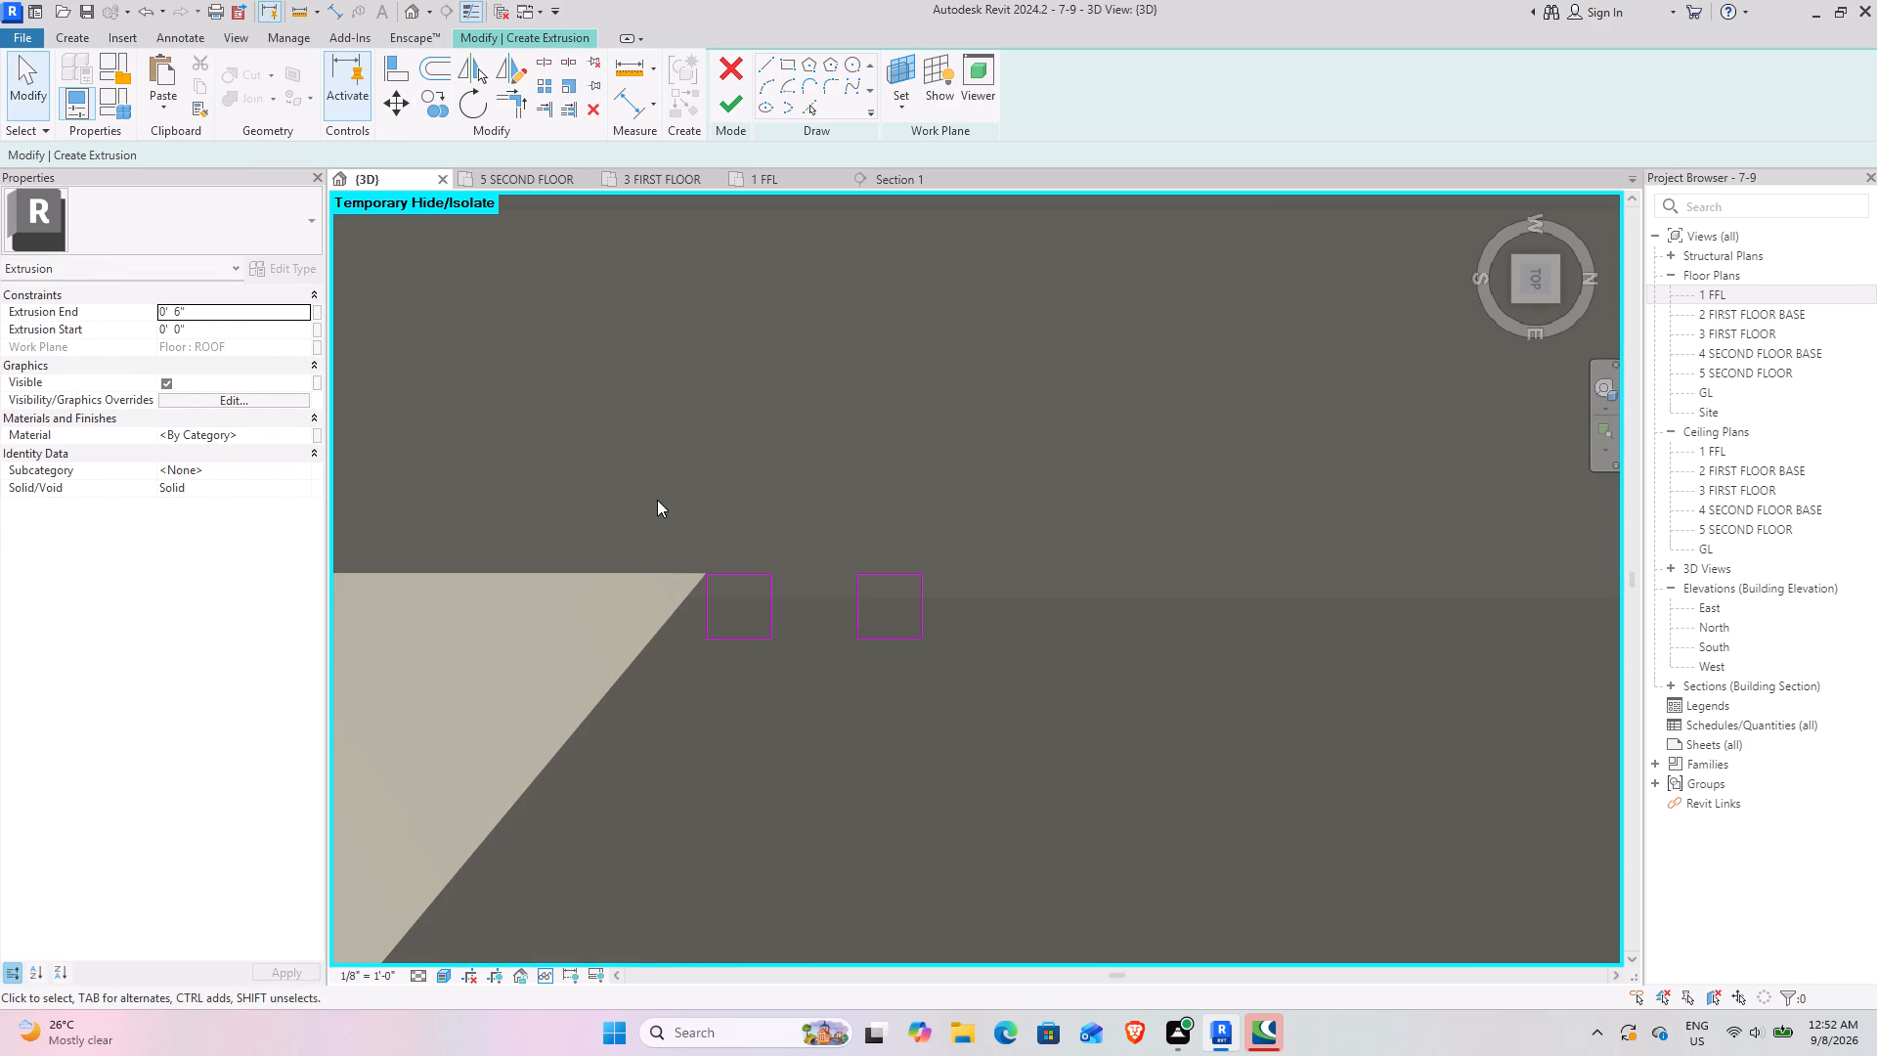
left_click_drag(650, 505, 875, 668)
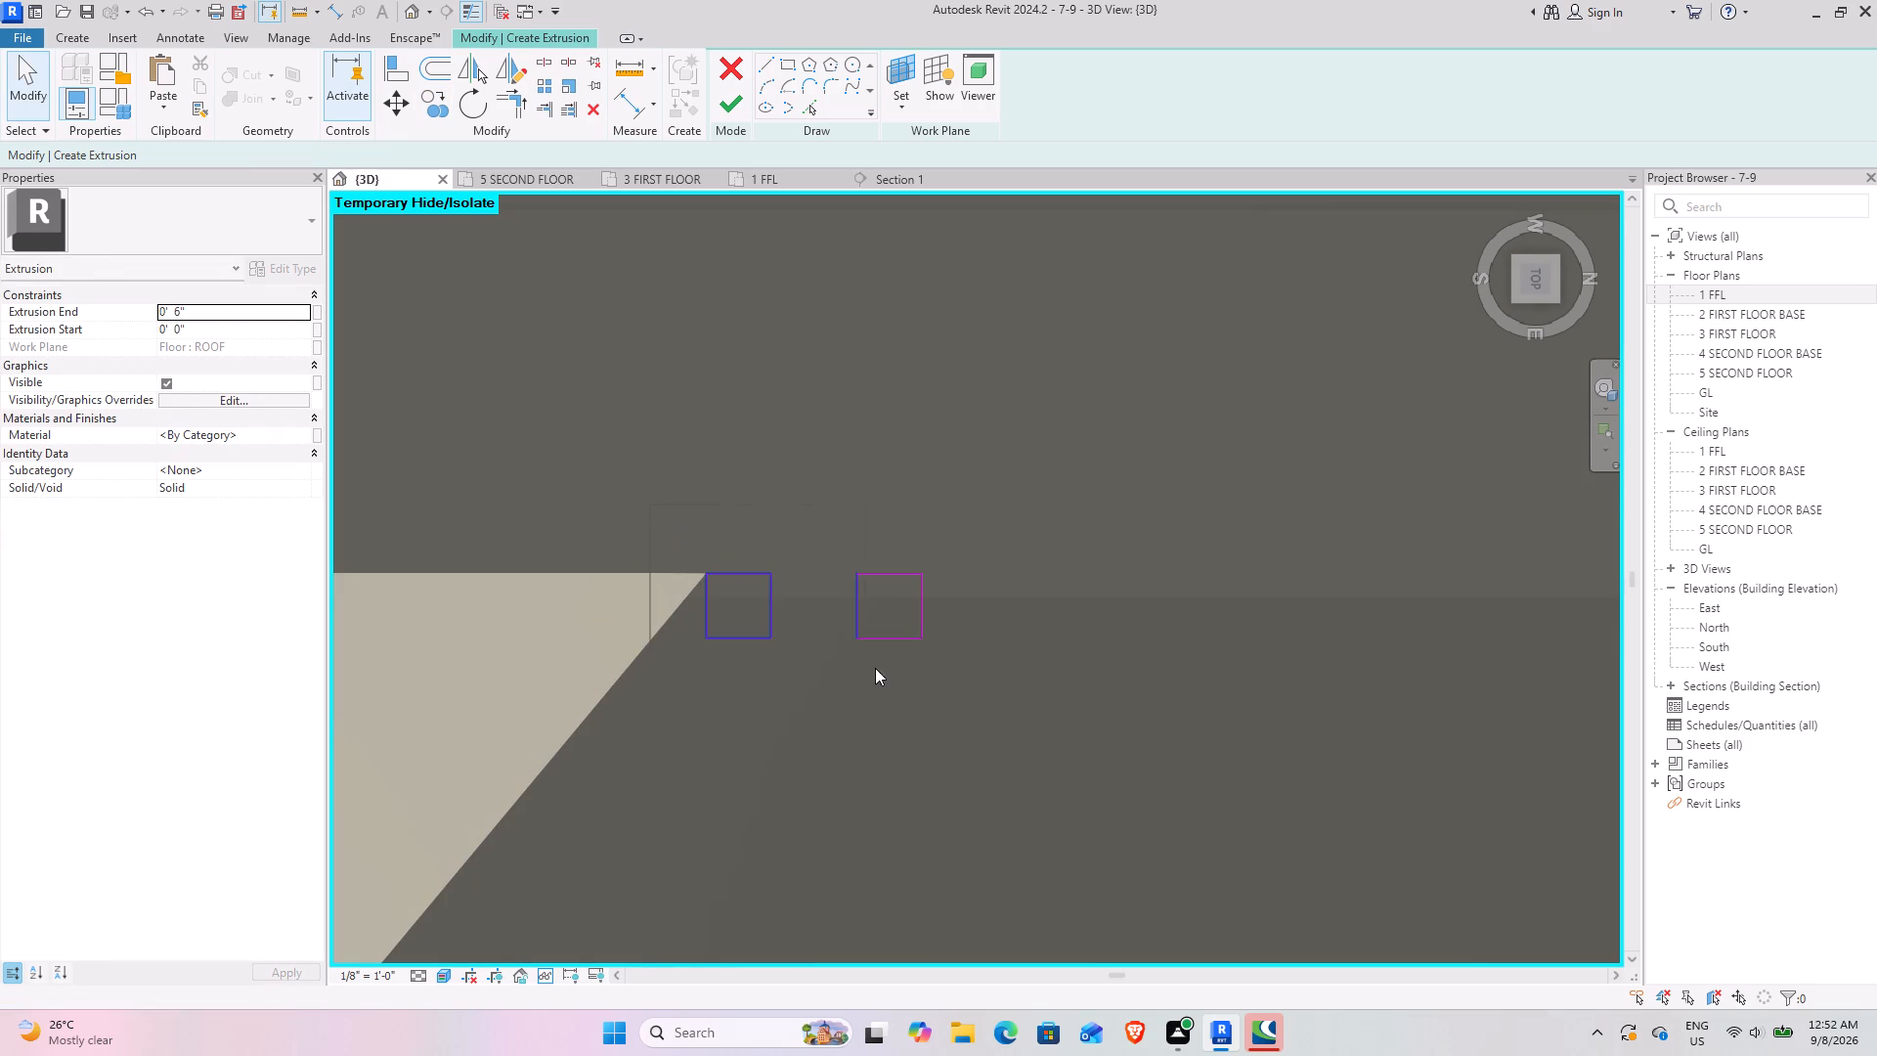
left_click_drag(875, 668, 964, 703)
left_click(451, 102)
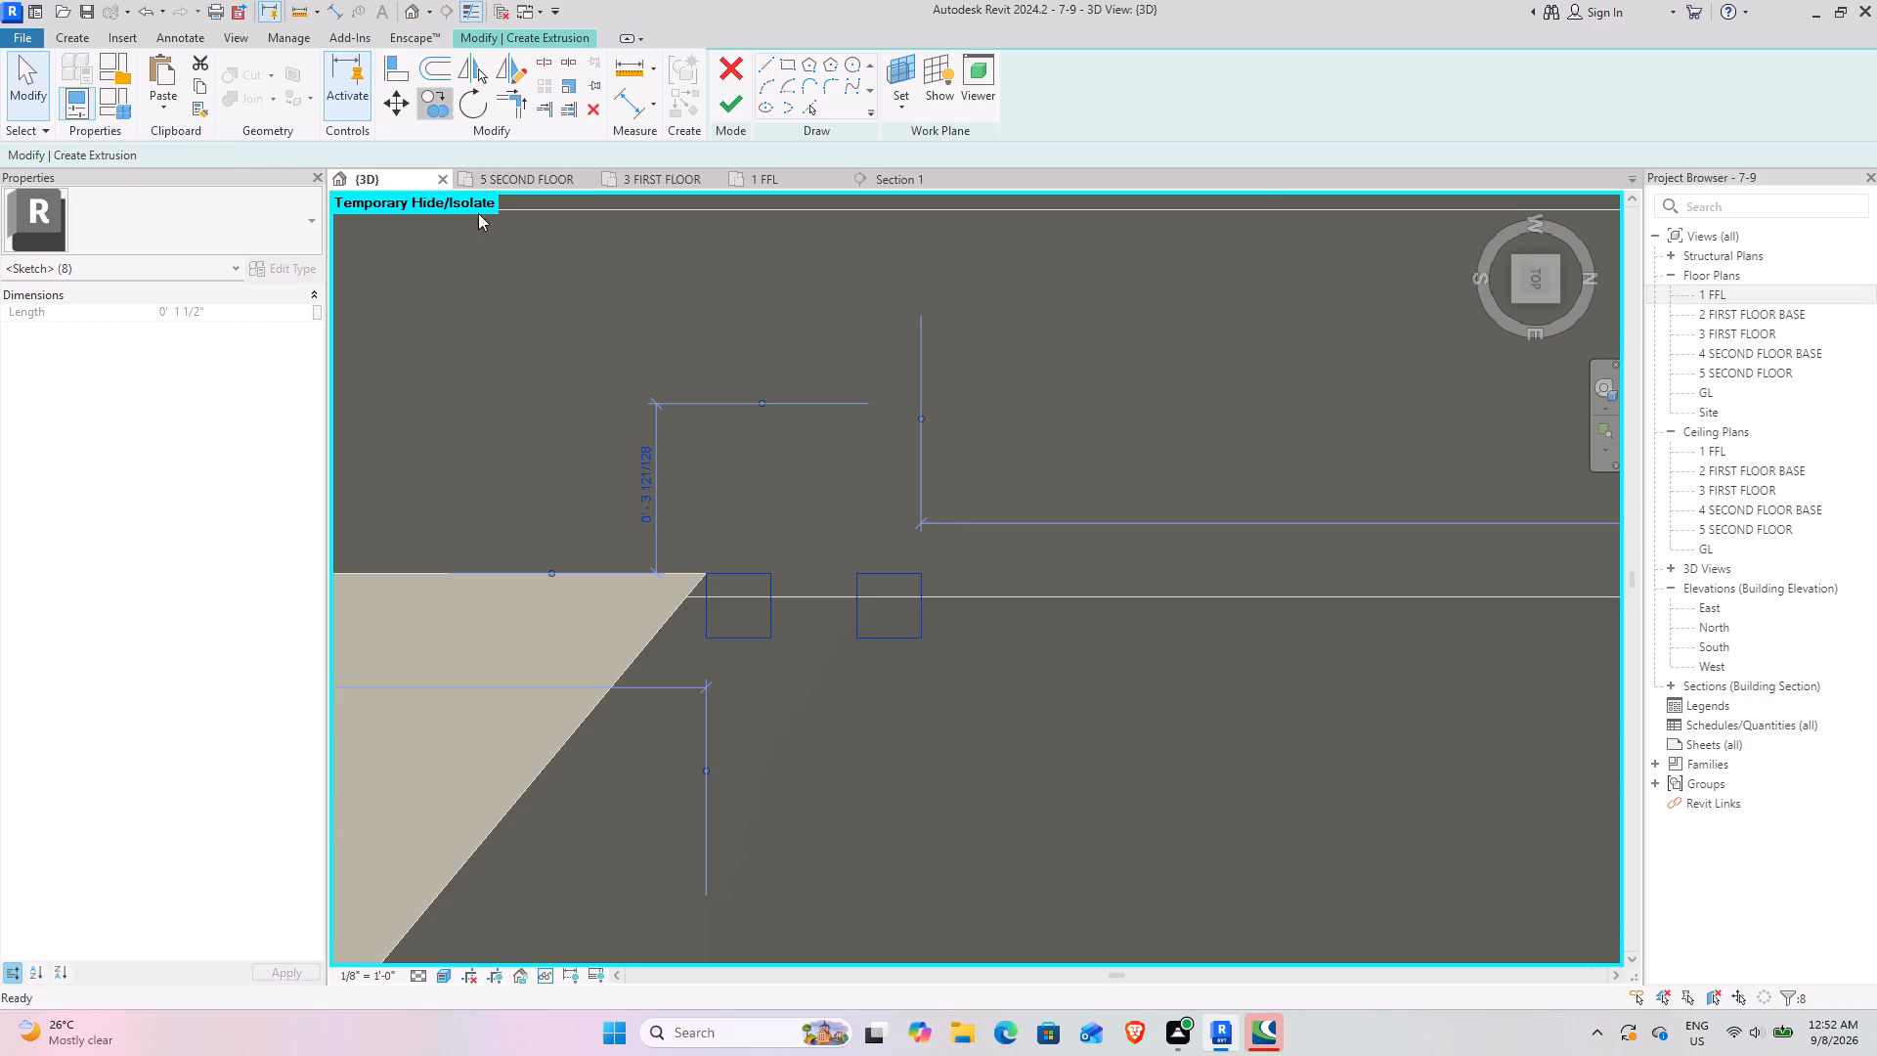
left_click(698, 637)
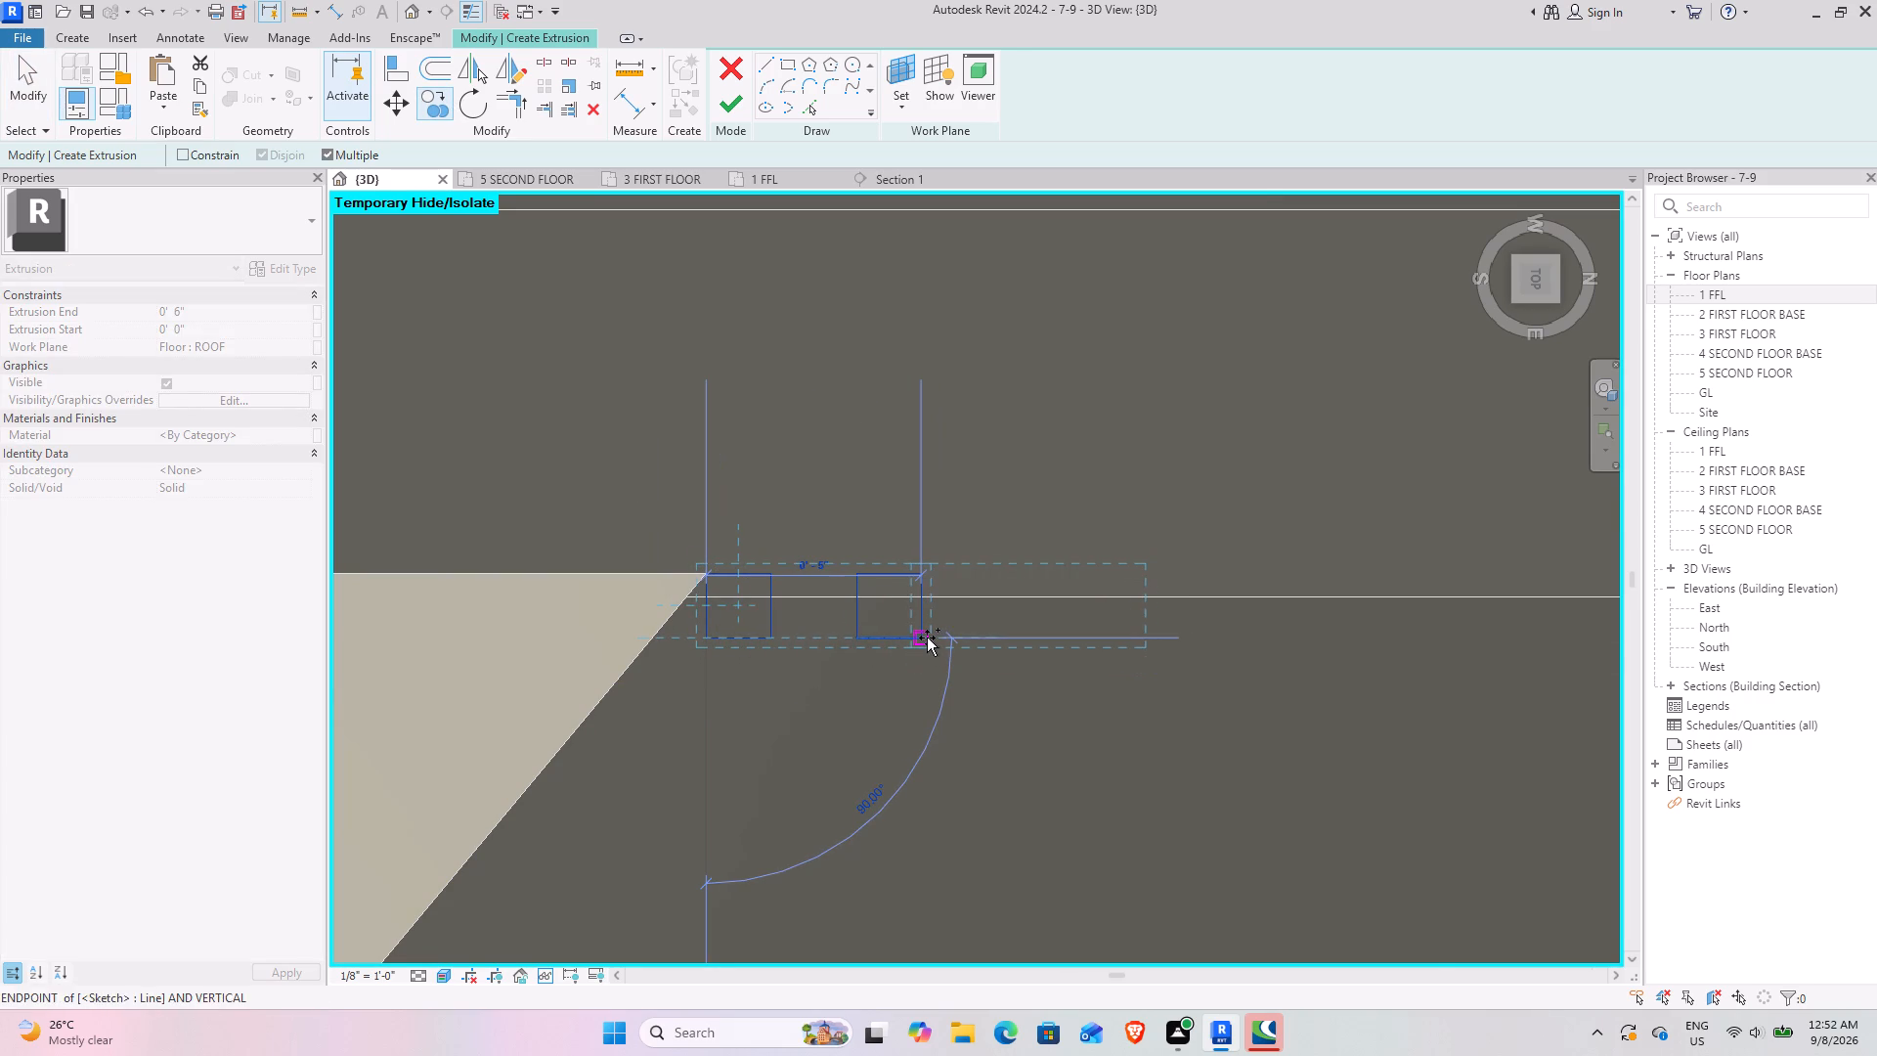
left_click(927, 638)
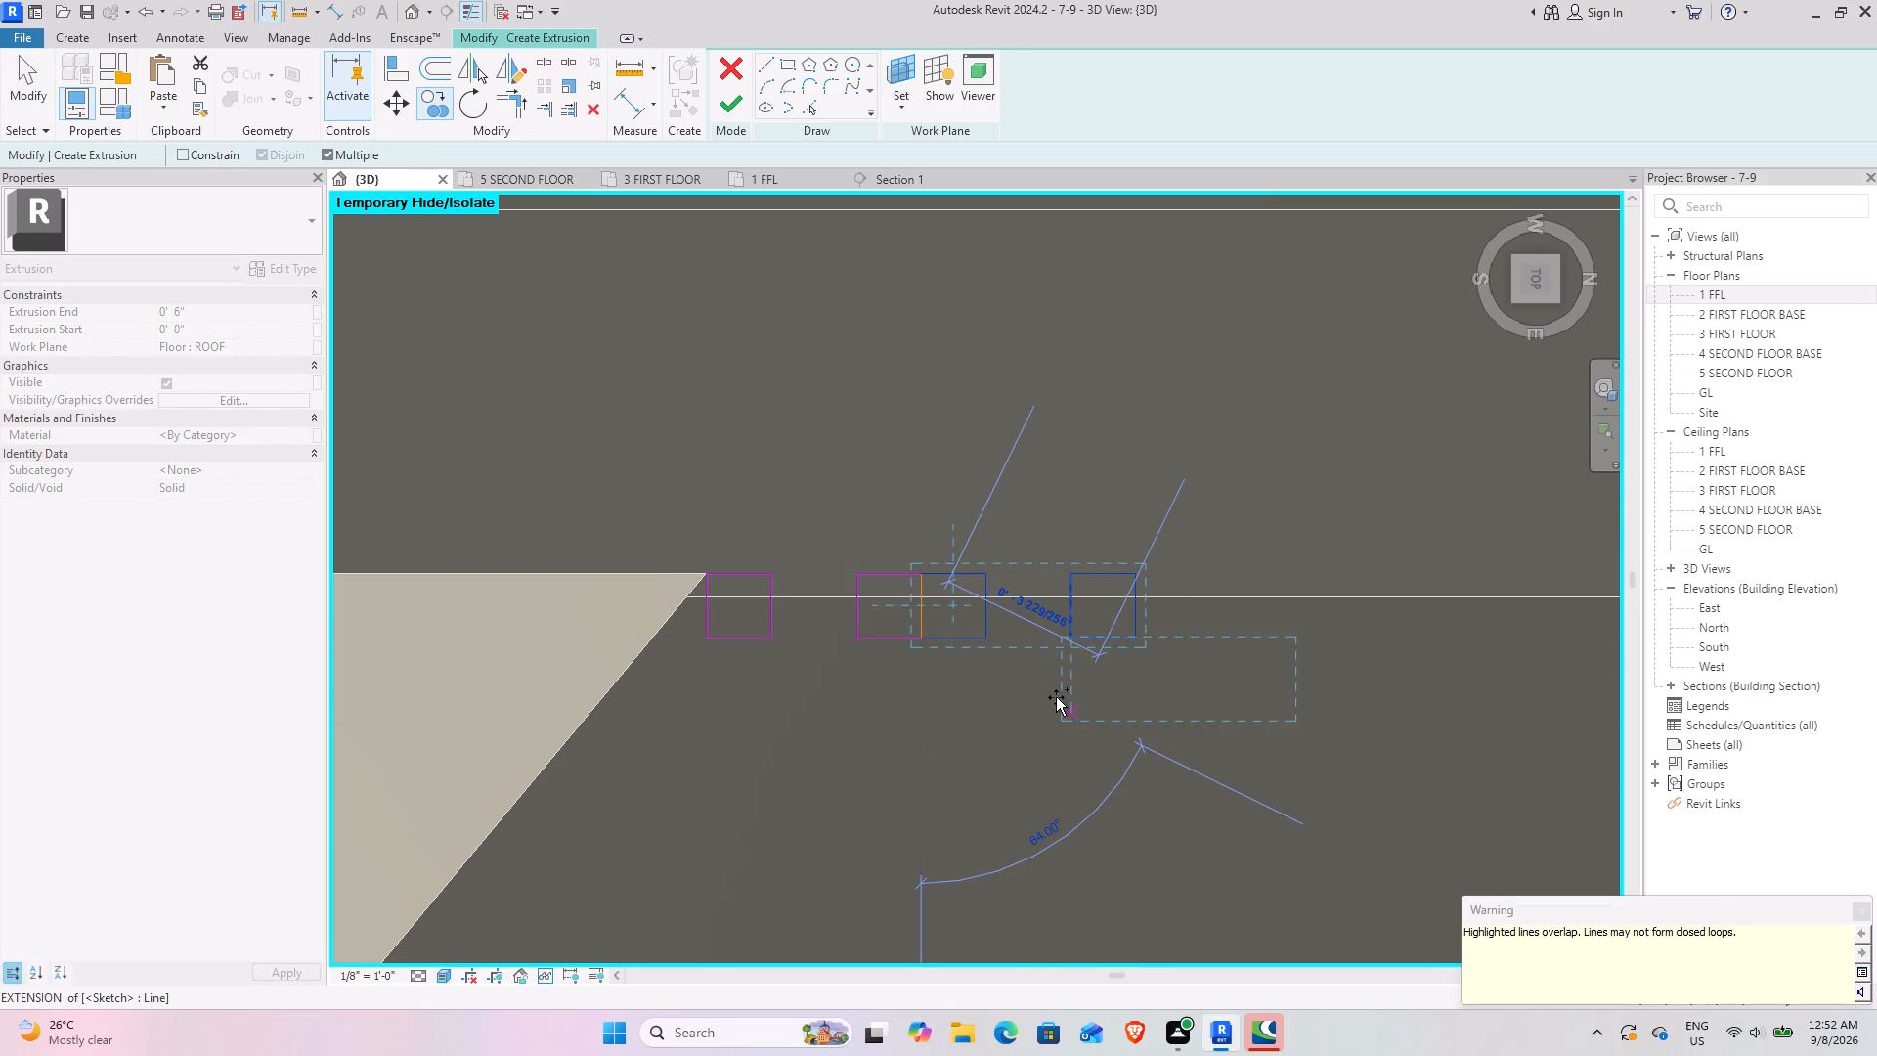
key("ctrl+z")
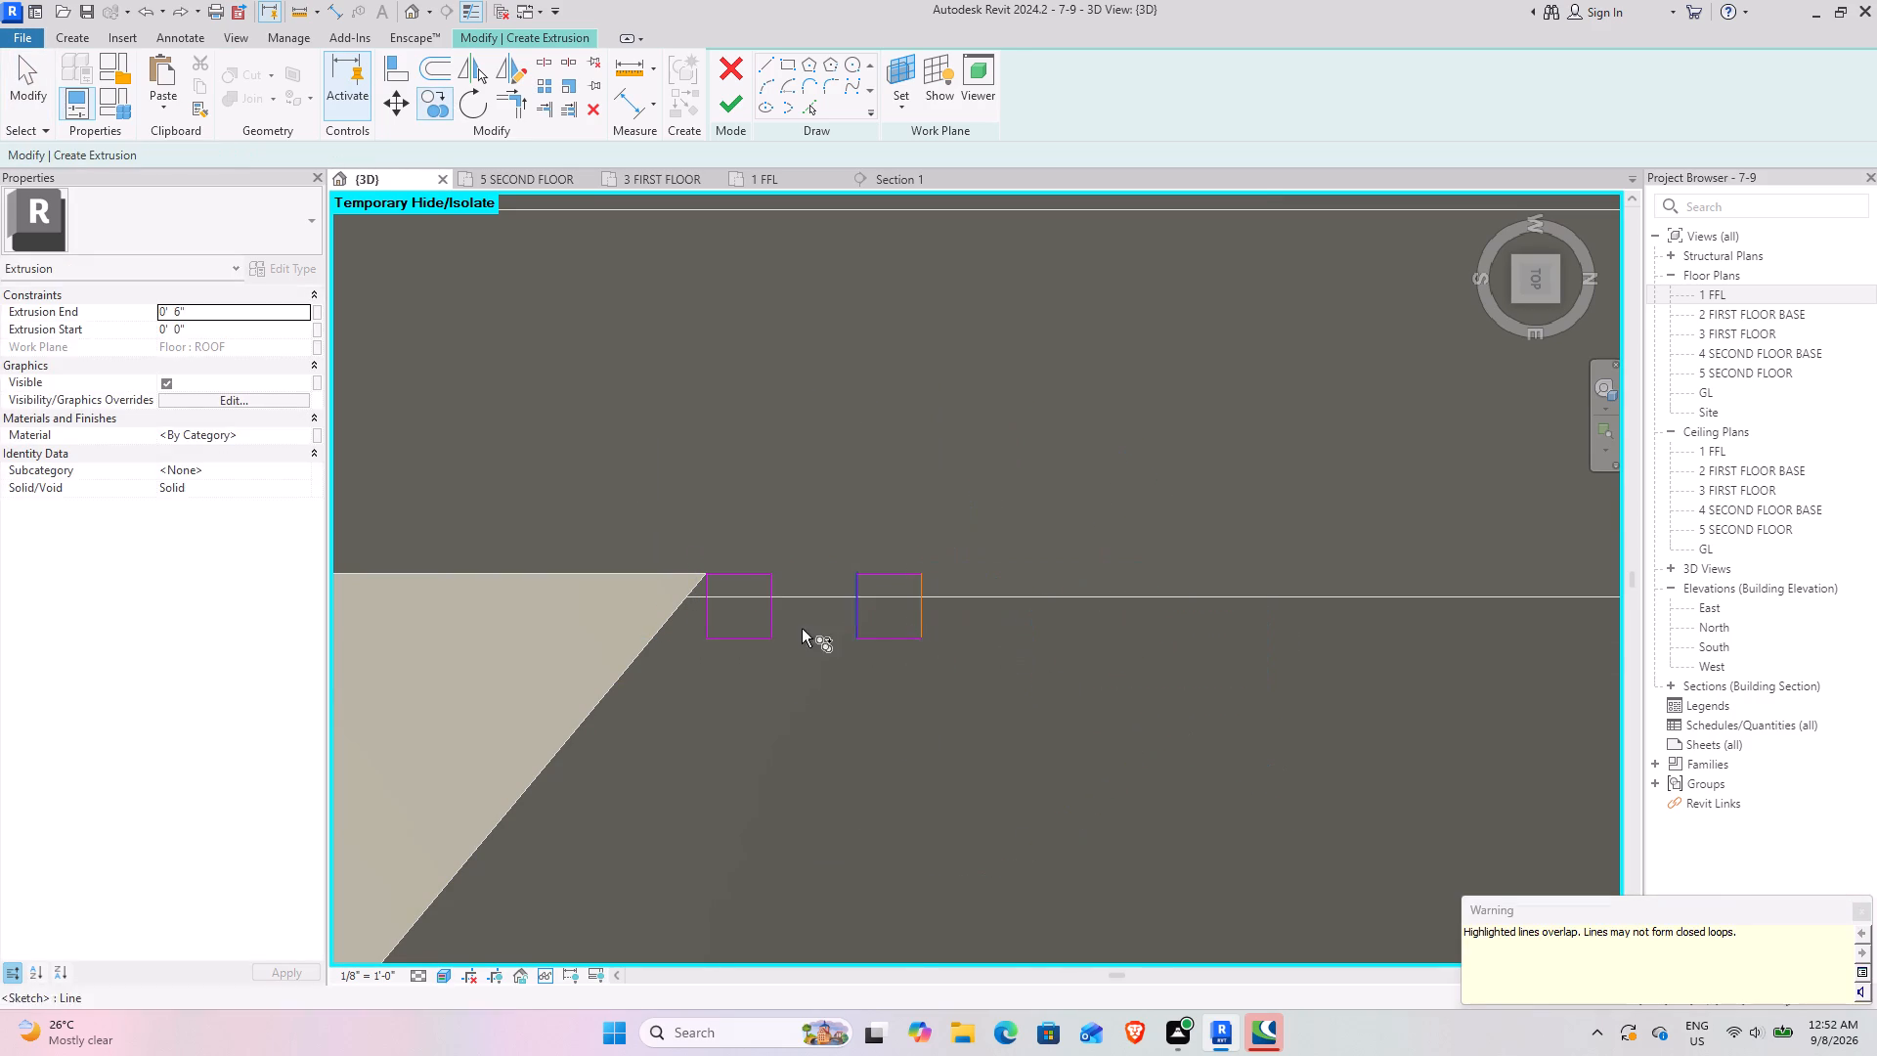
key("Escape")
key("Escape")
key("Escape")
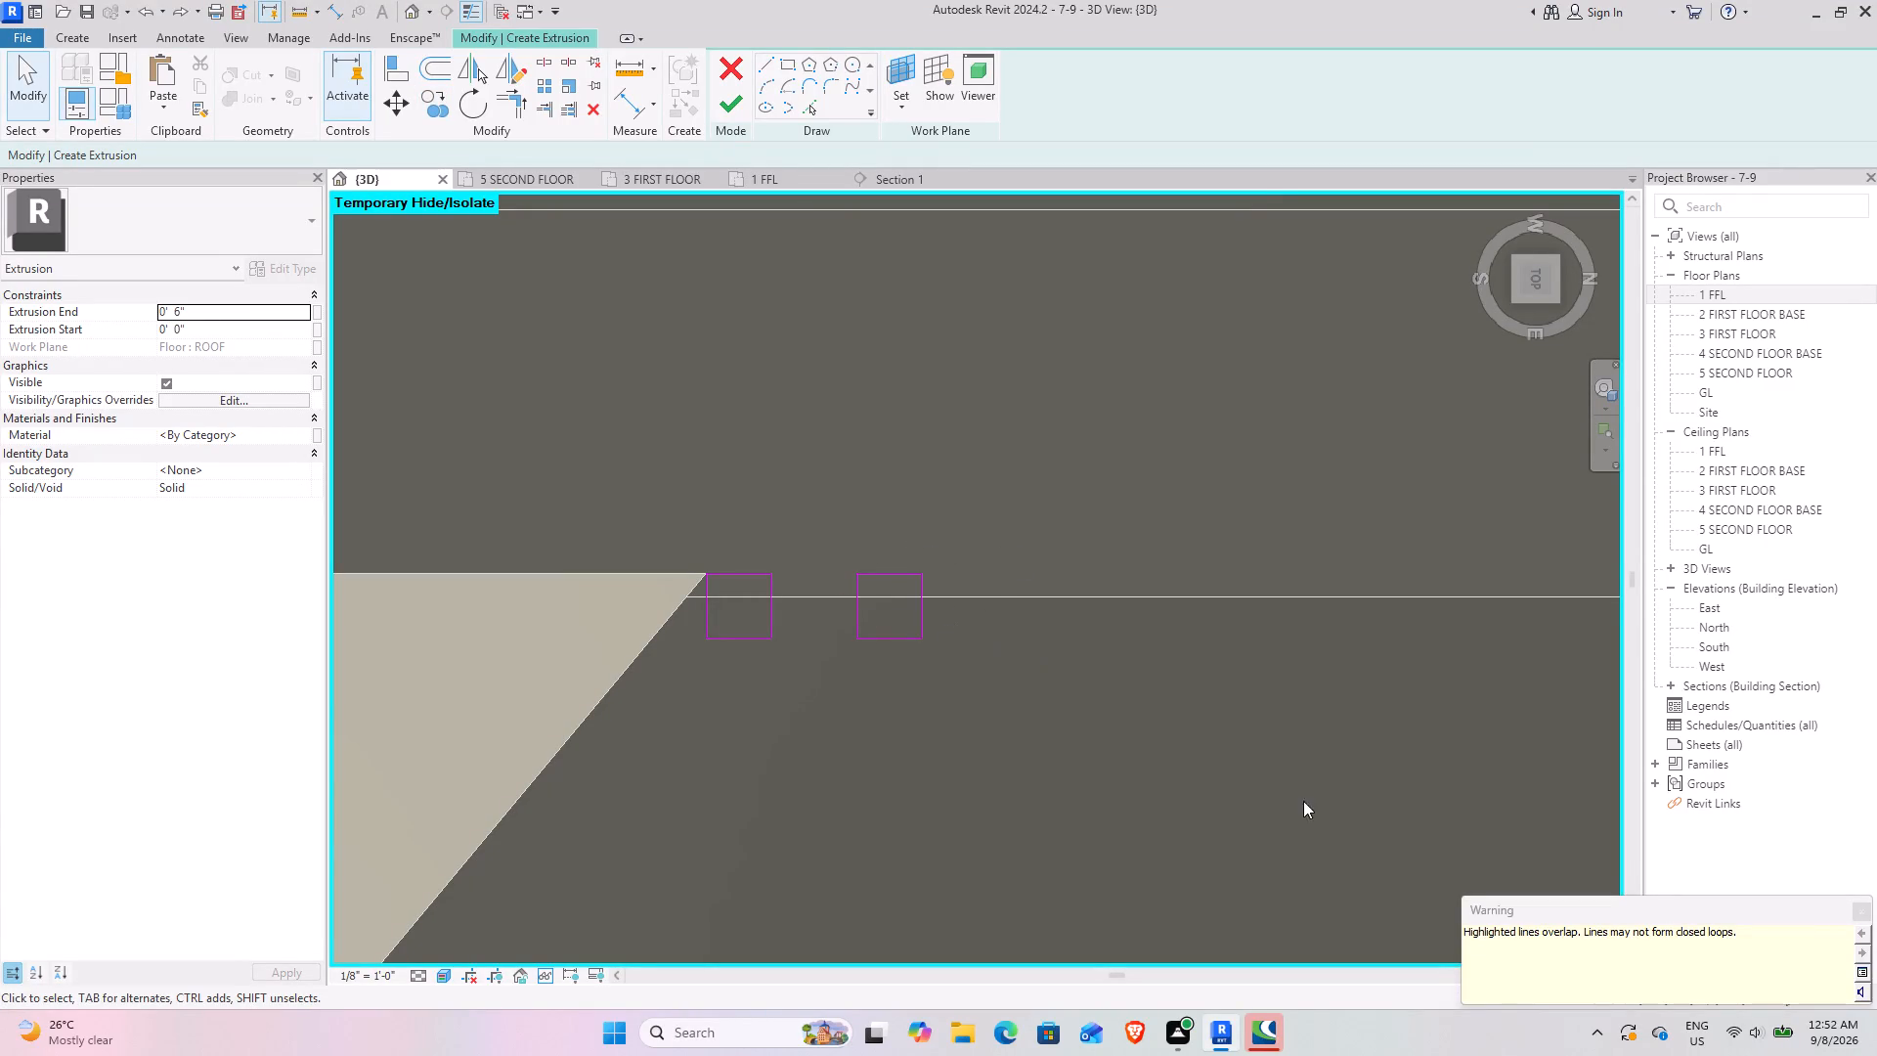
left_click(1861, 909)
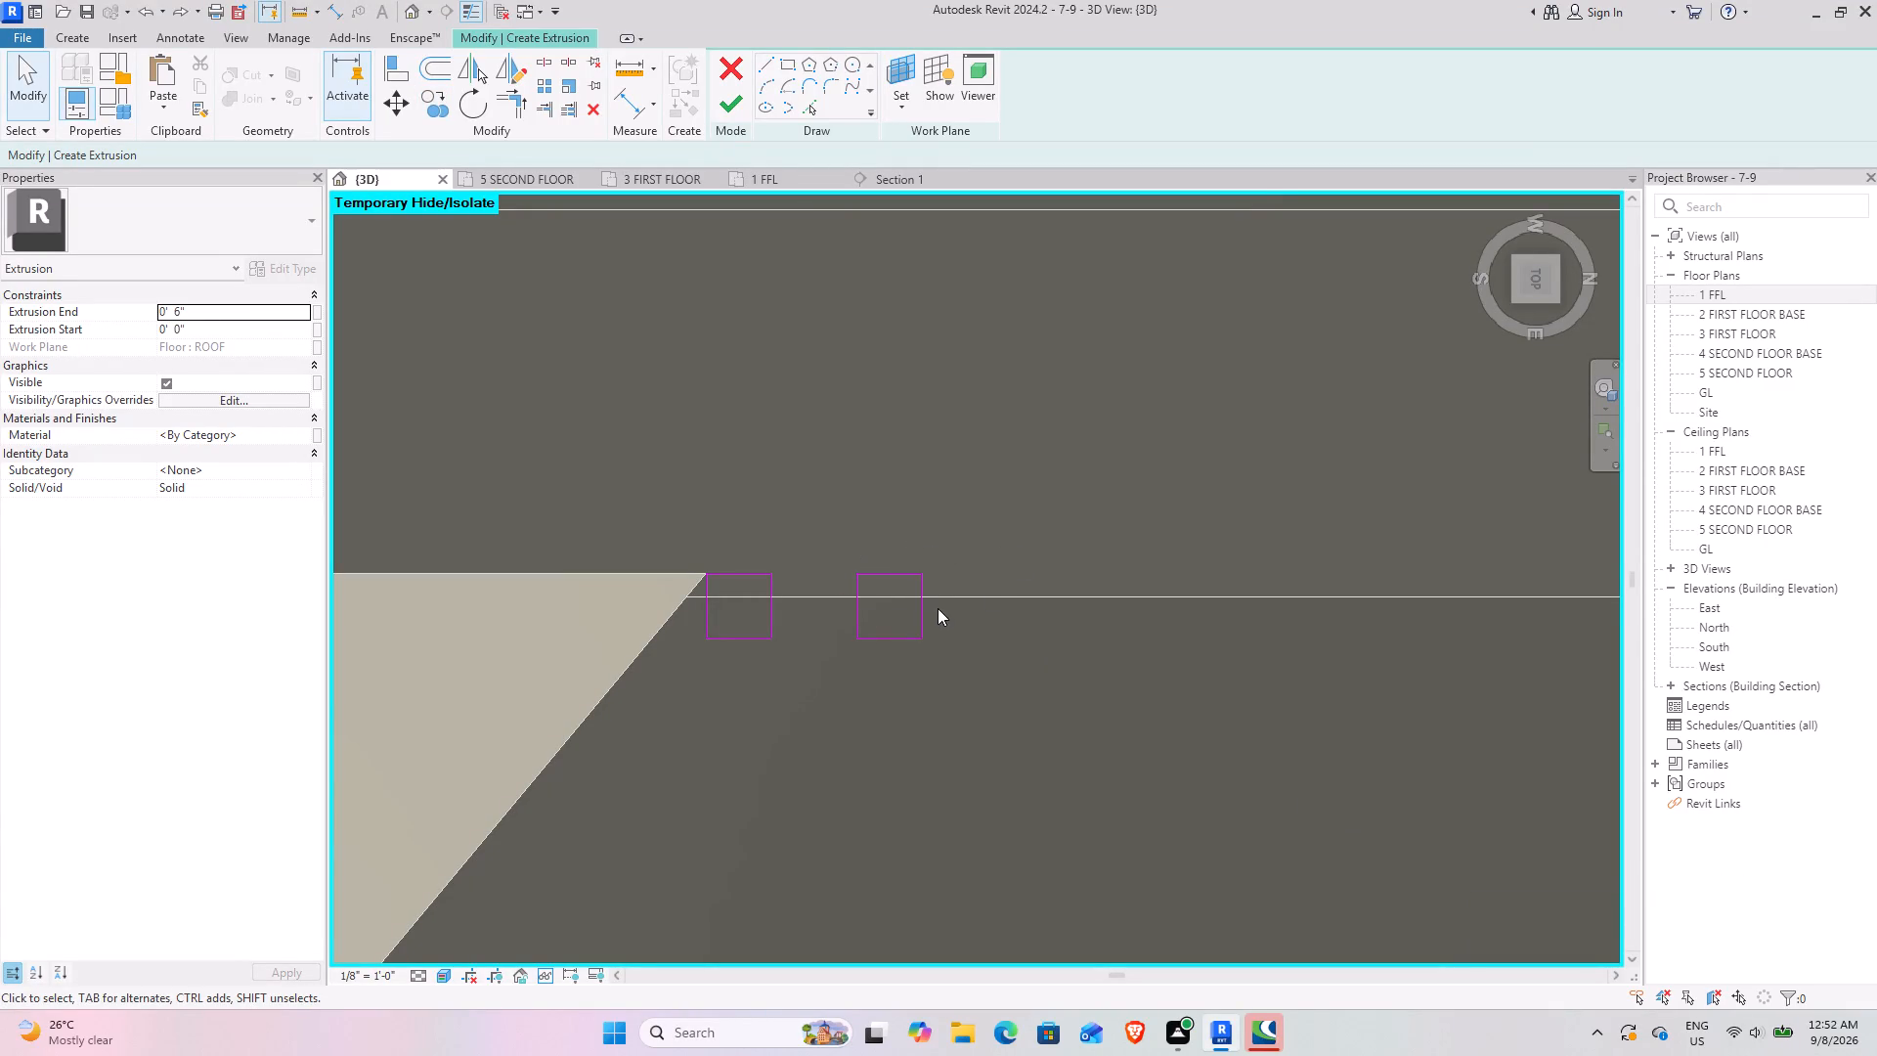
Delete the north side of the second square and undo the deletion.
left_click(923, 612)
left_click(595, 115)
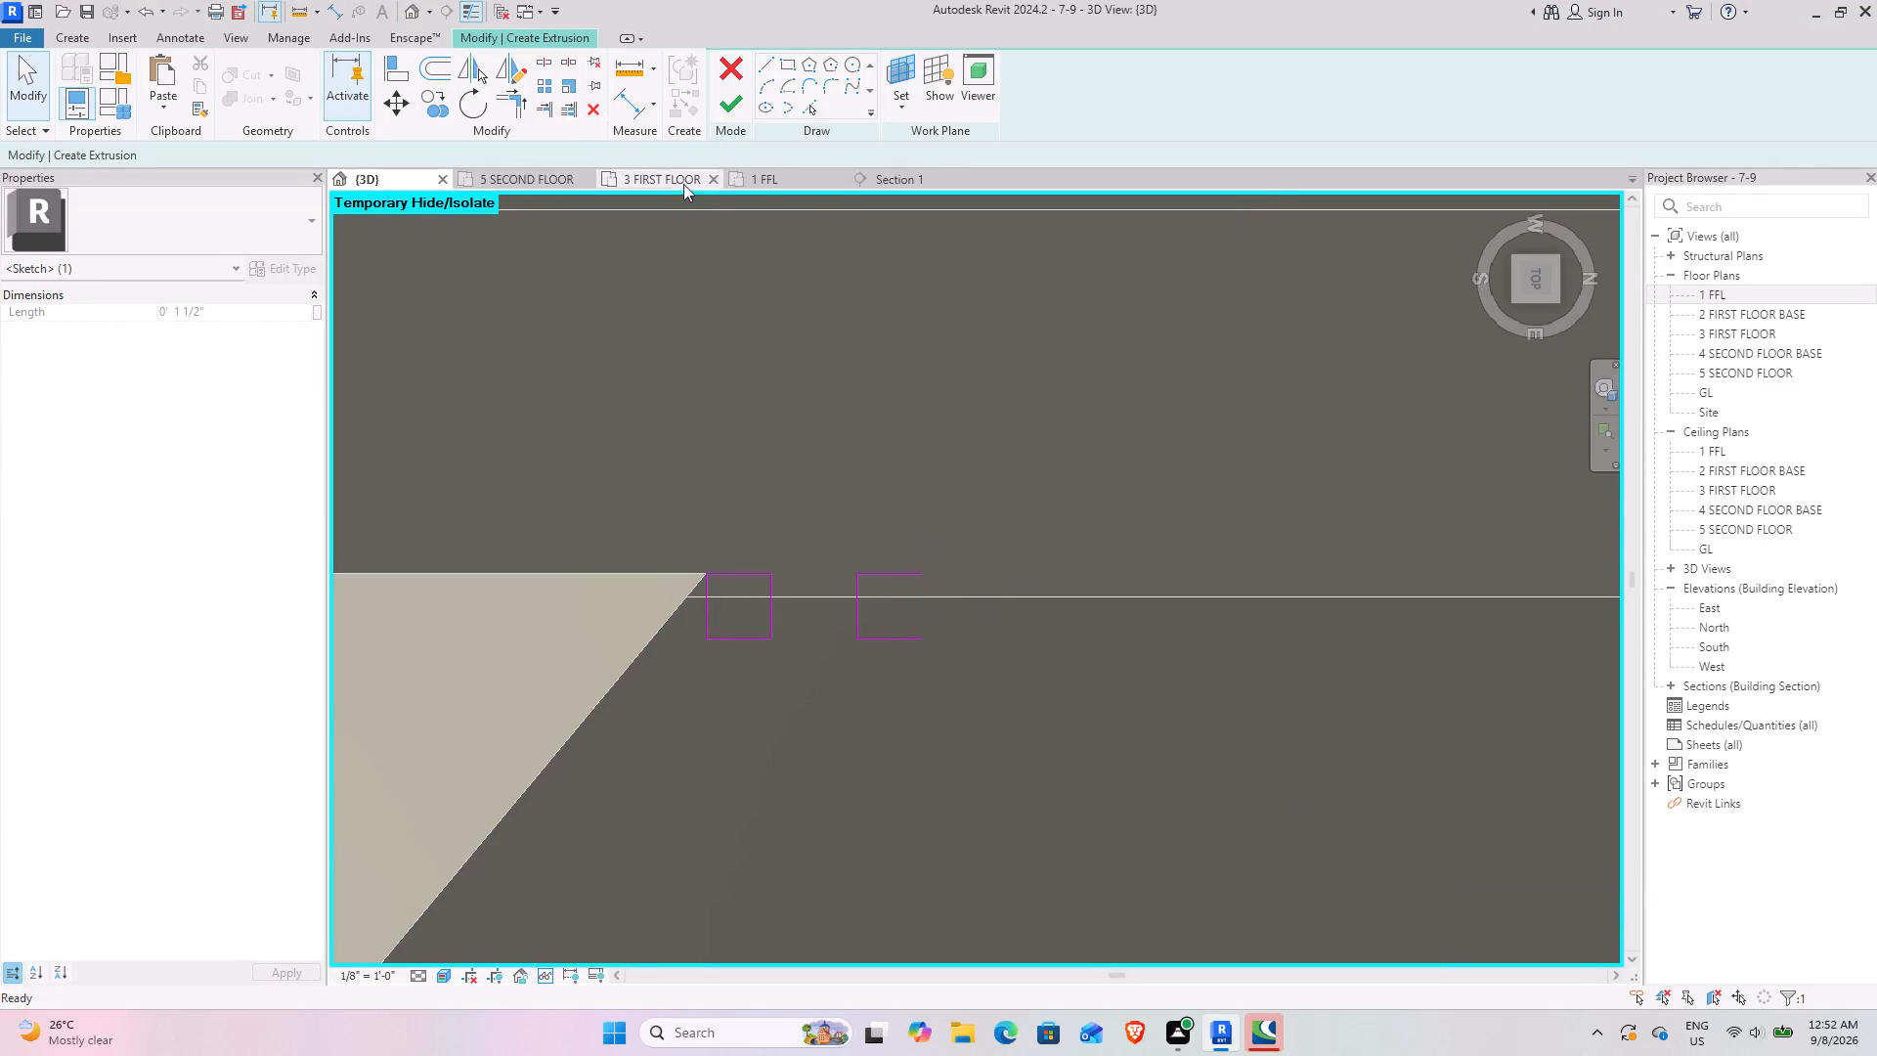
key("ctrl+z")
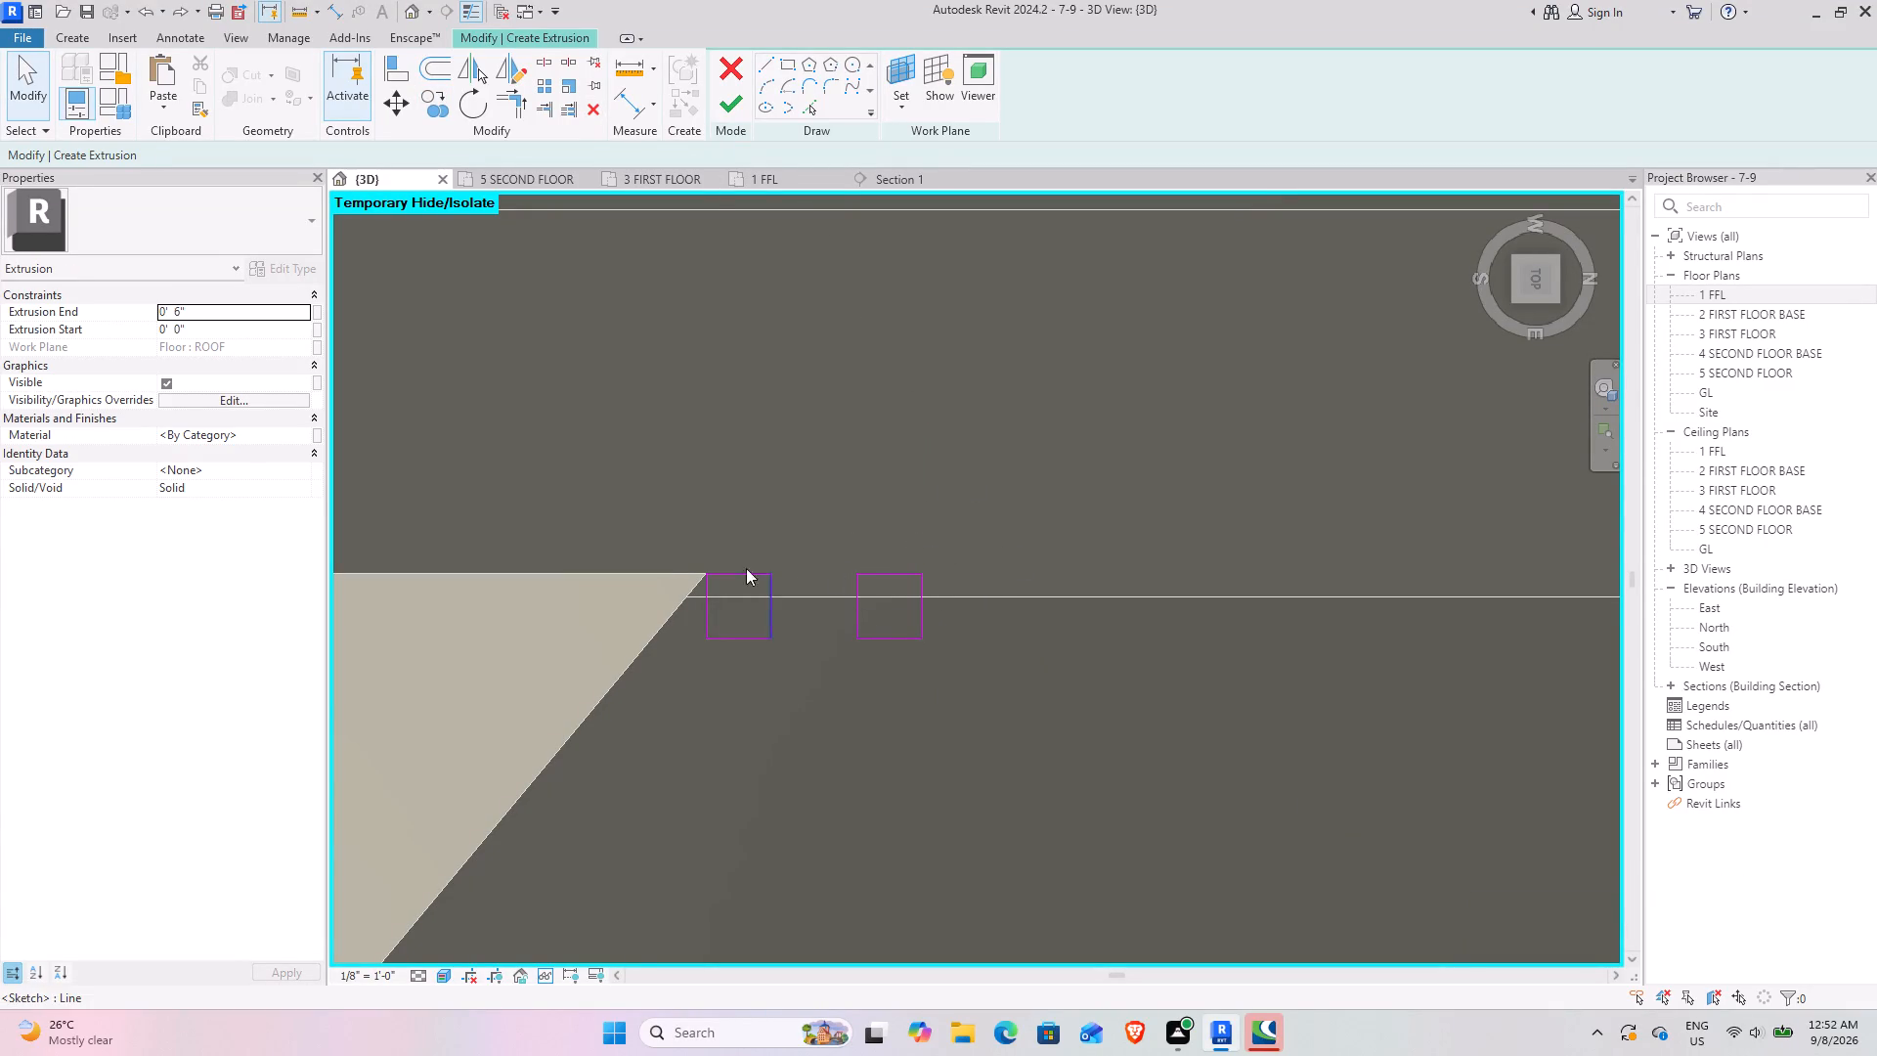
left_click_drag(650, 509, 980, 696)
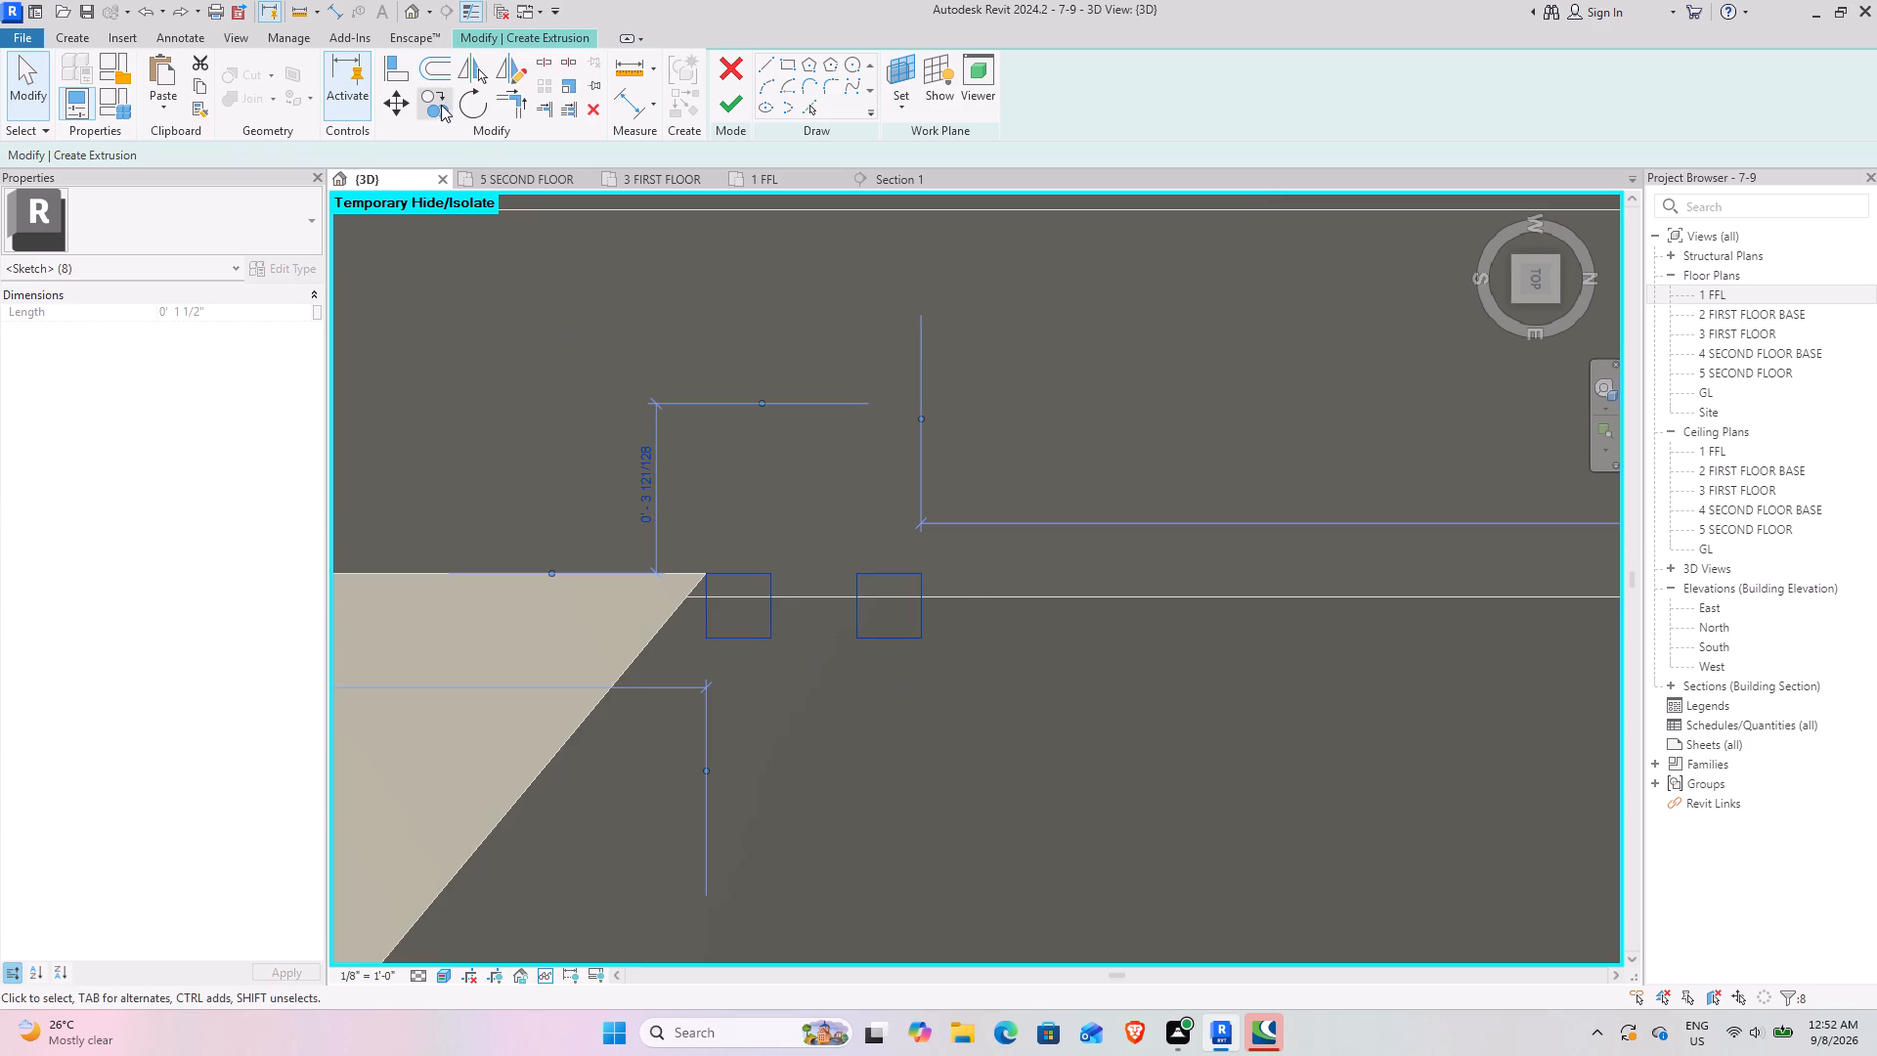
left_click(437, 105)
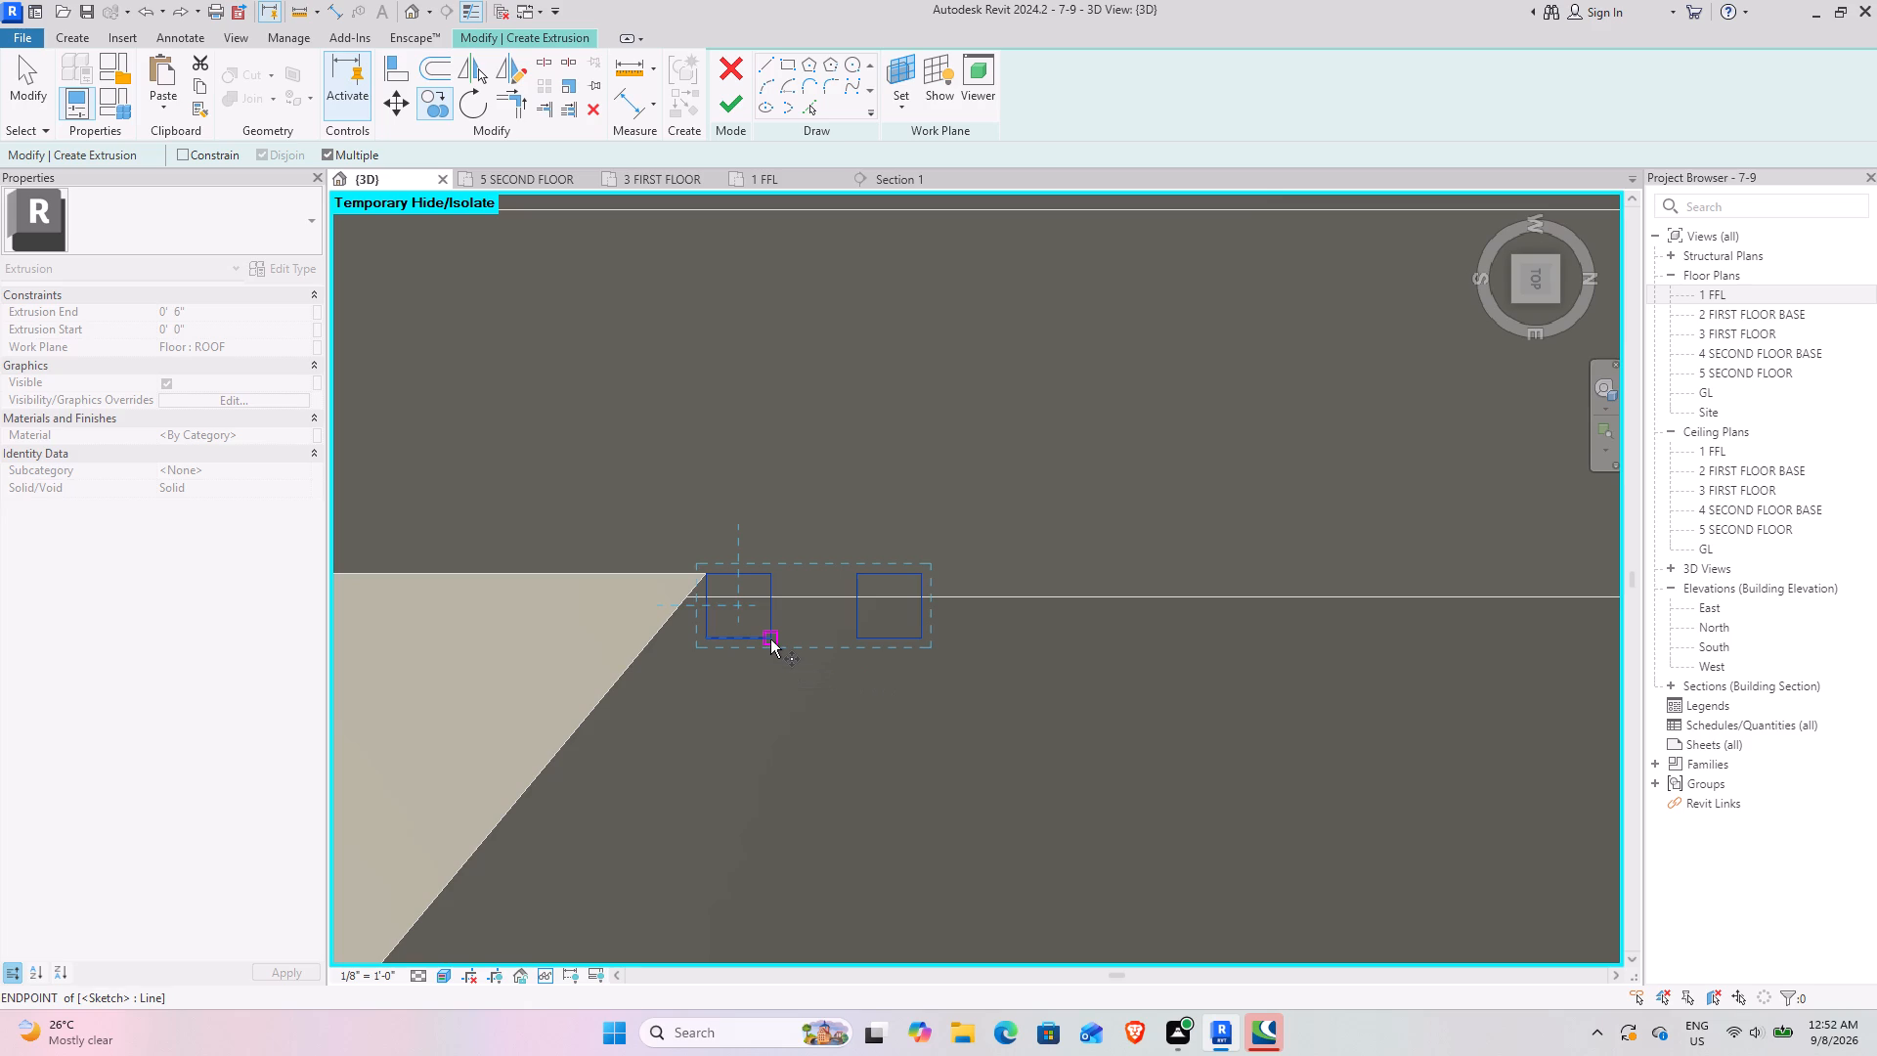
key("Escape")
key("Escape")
Copy the second 1.5" square north twice, keeping the same spacing as between the first two squares.
left_click_drag(805, 504, 930, 628)
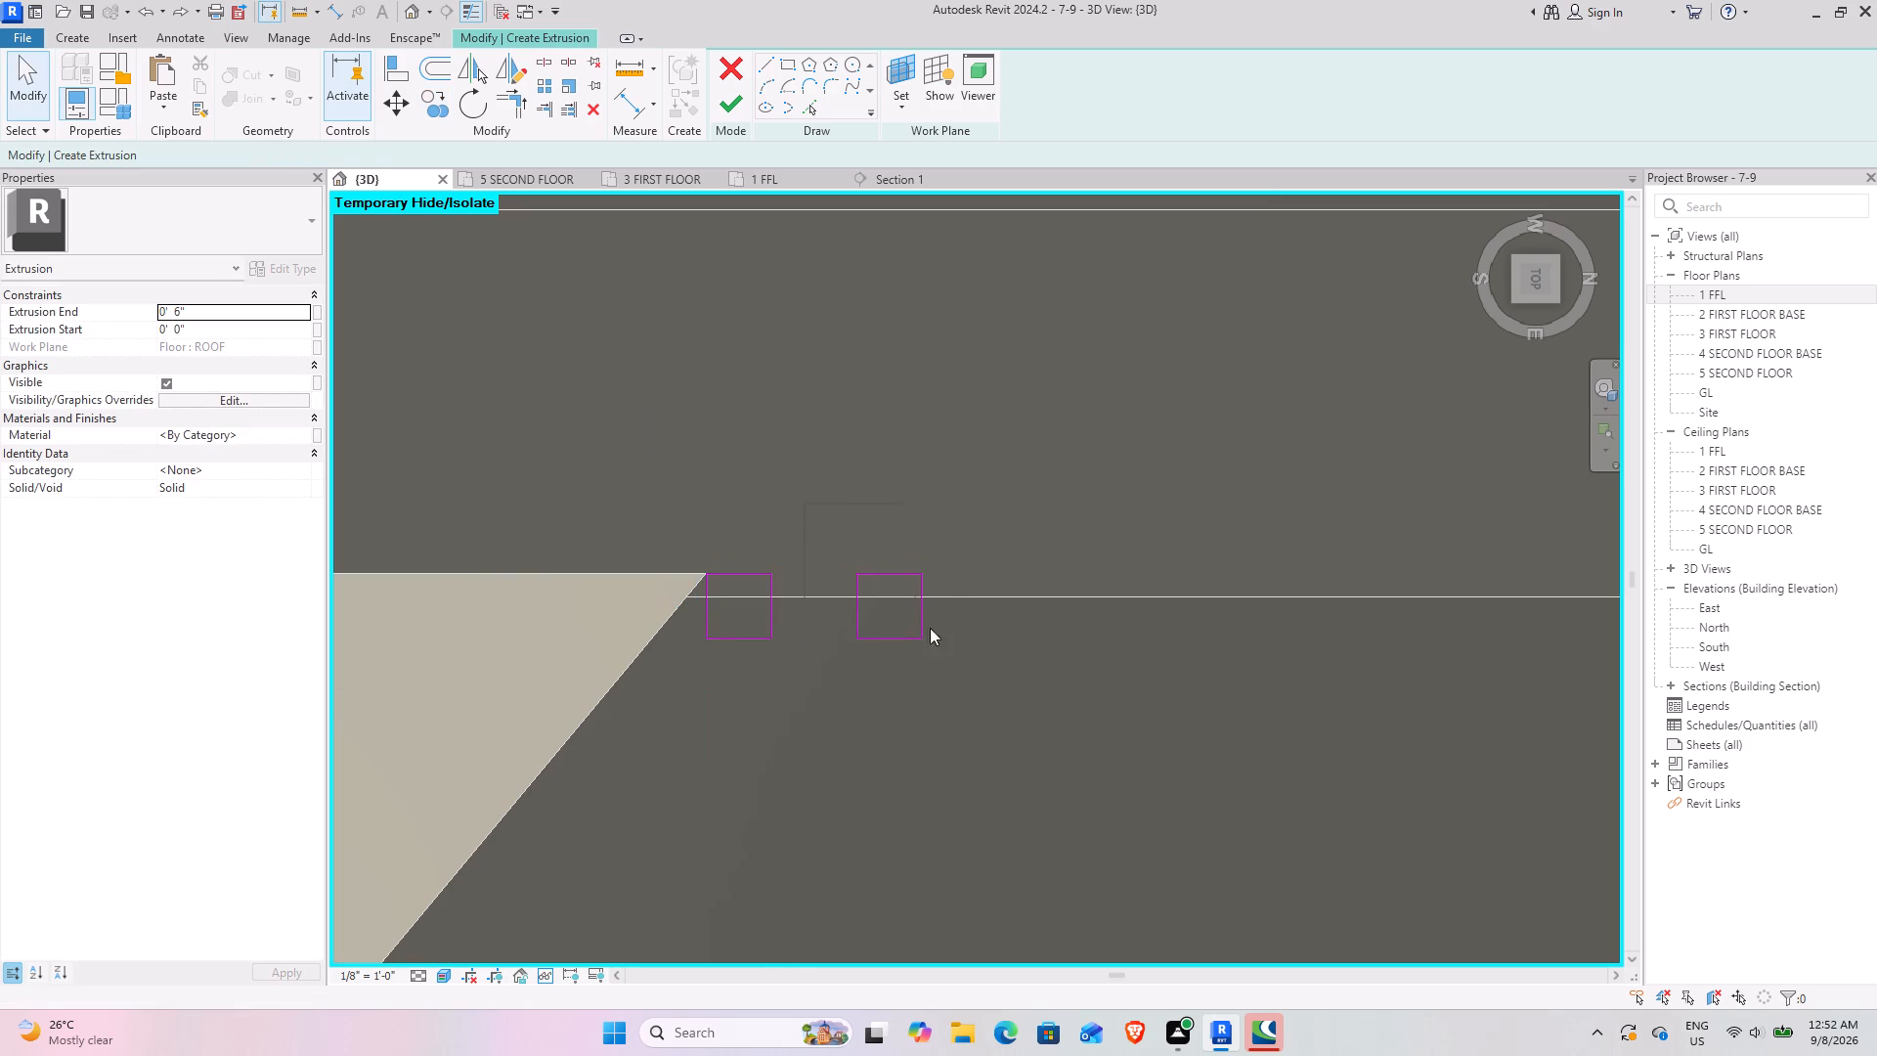
left_click_drag(930, 628, 954, 662)
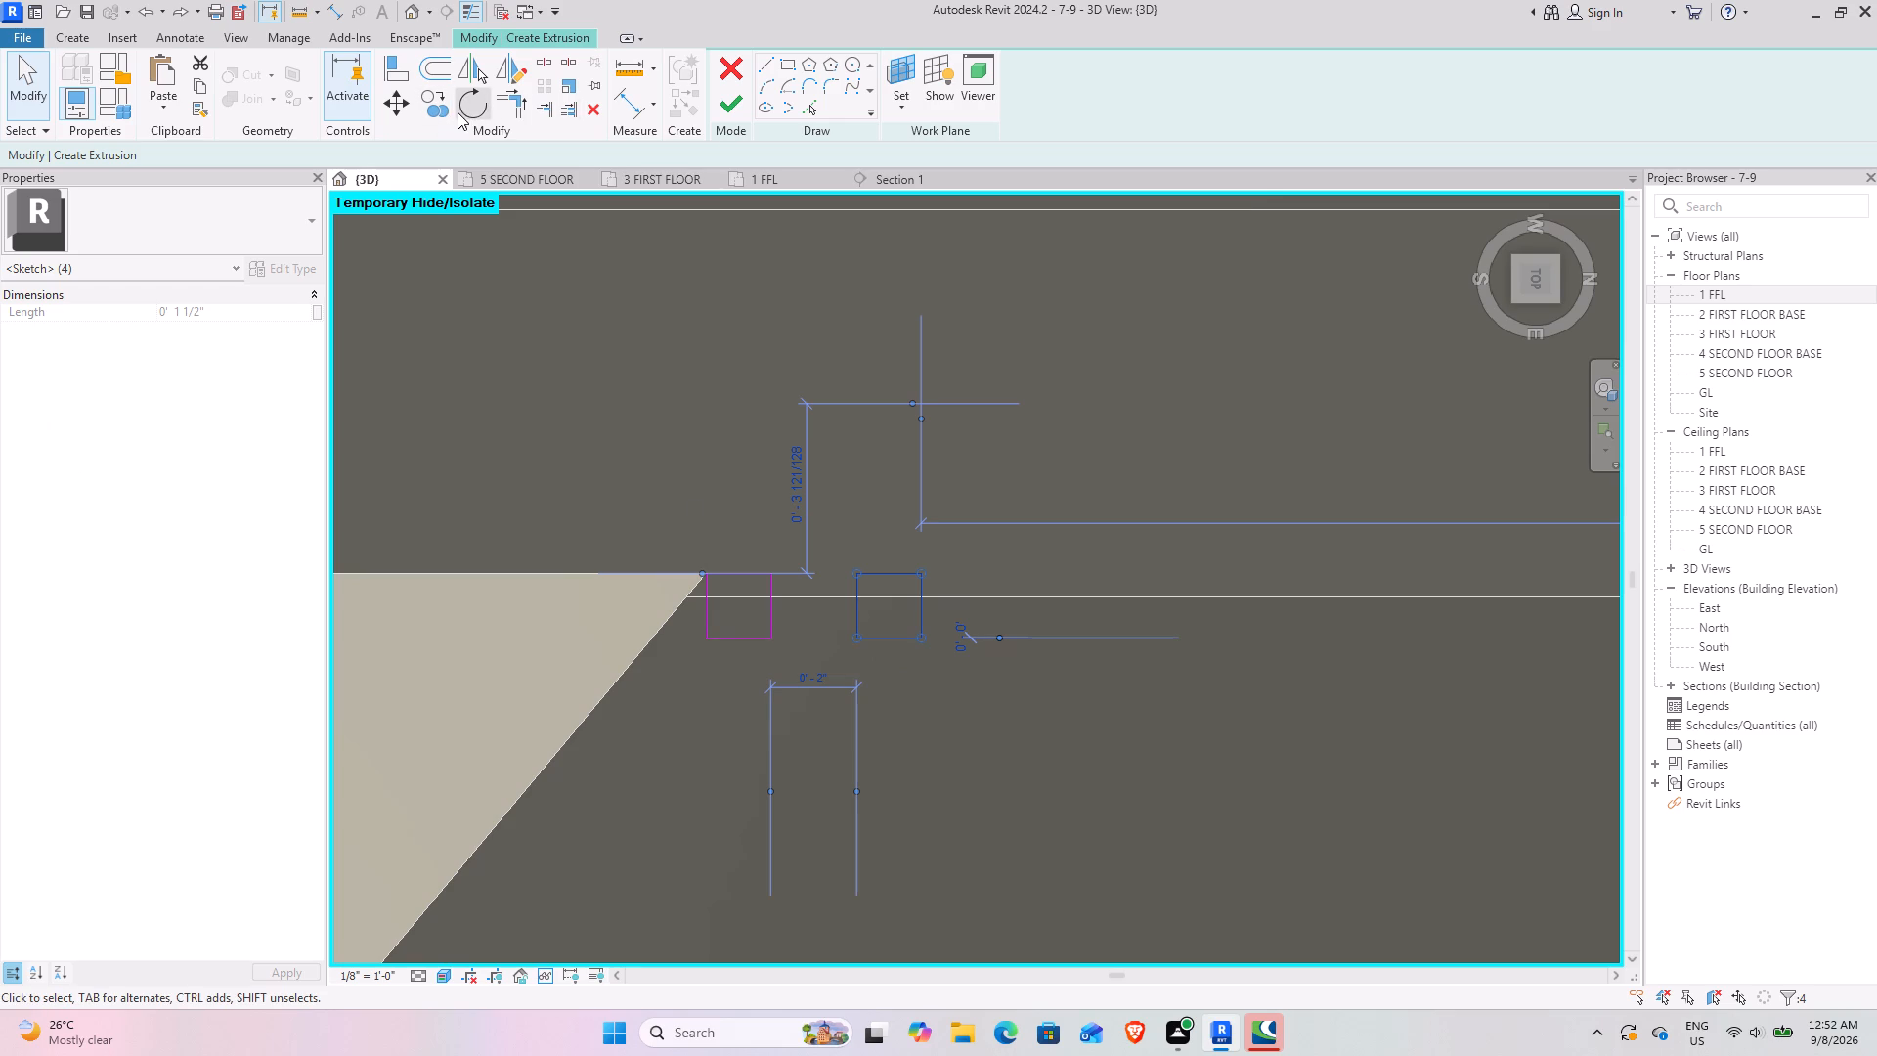
left_click(446, 112)
left_click(764, 634)
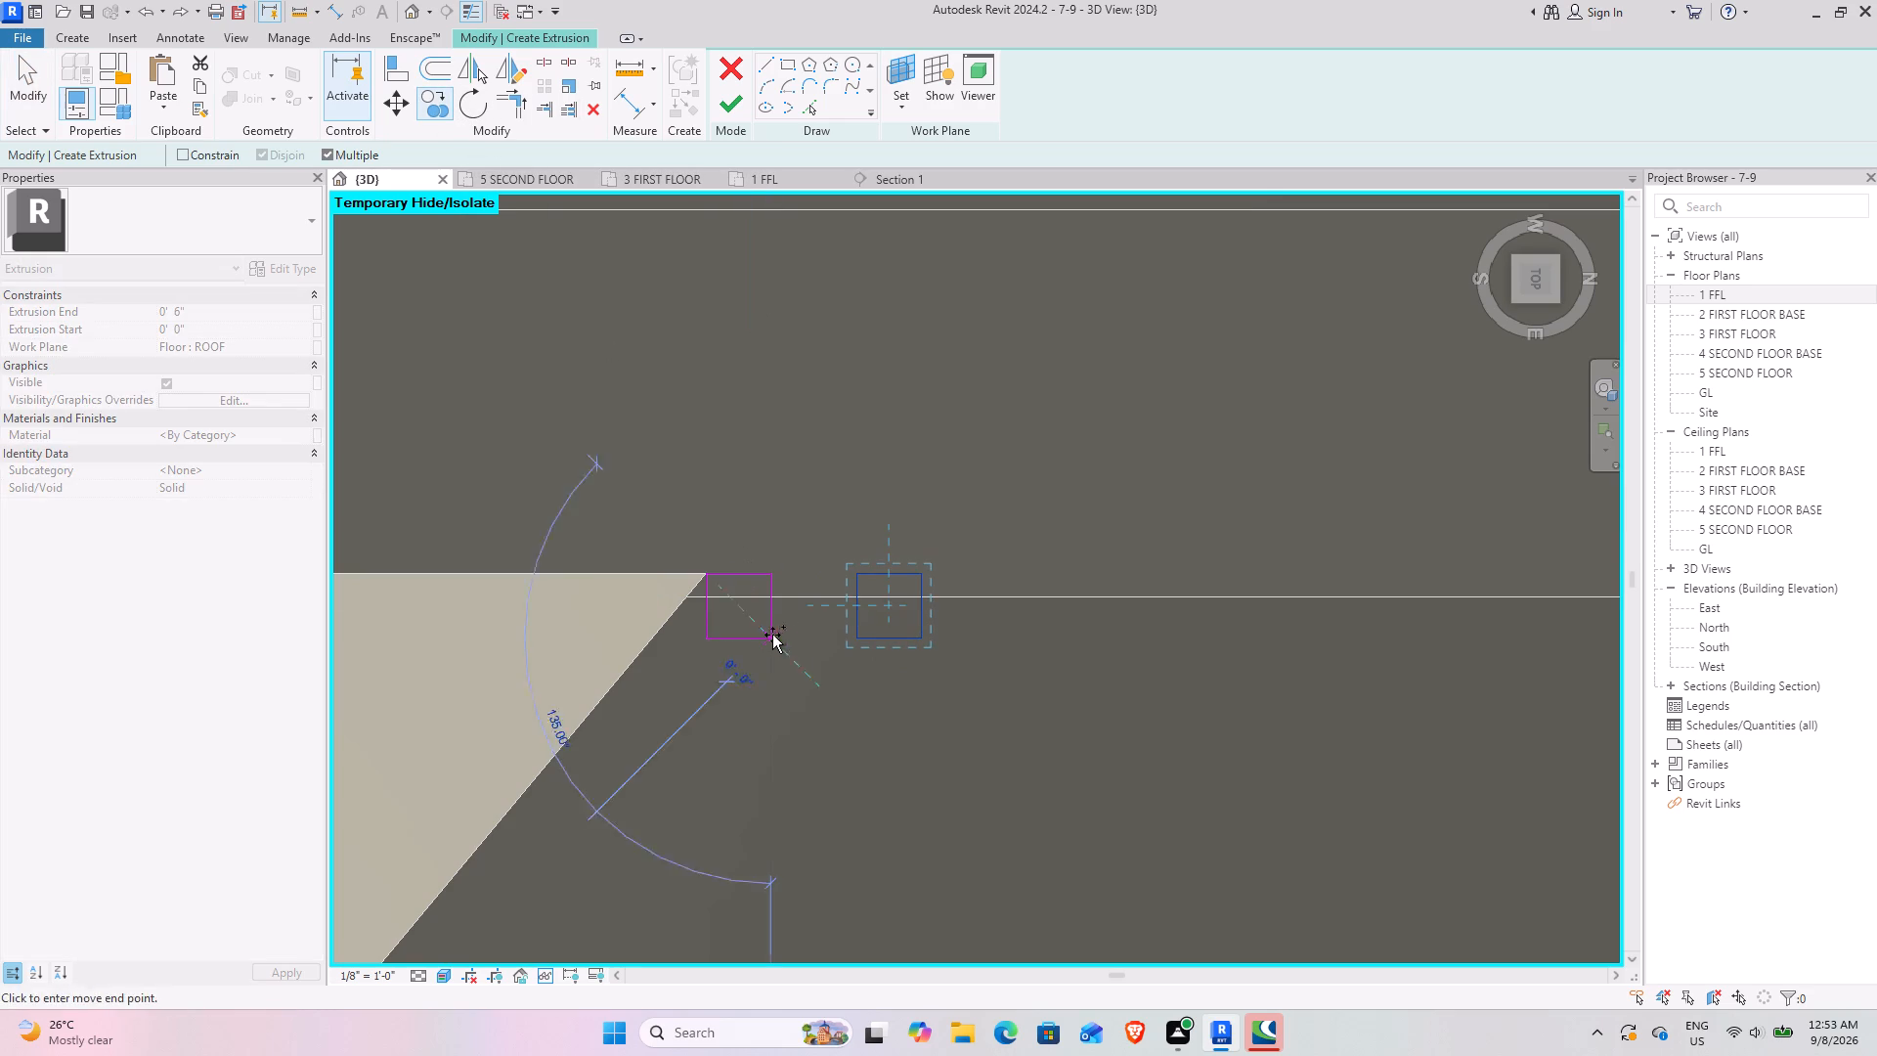
left_click(930, 647)
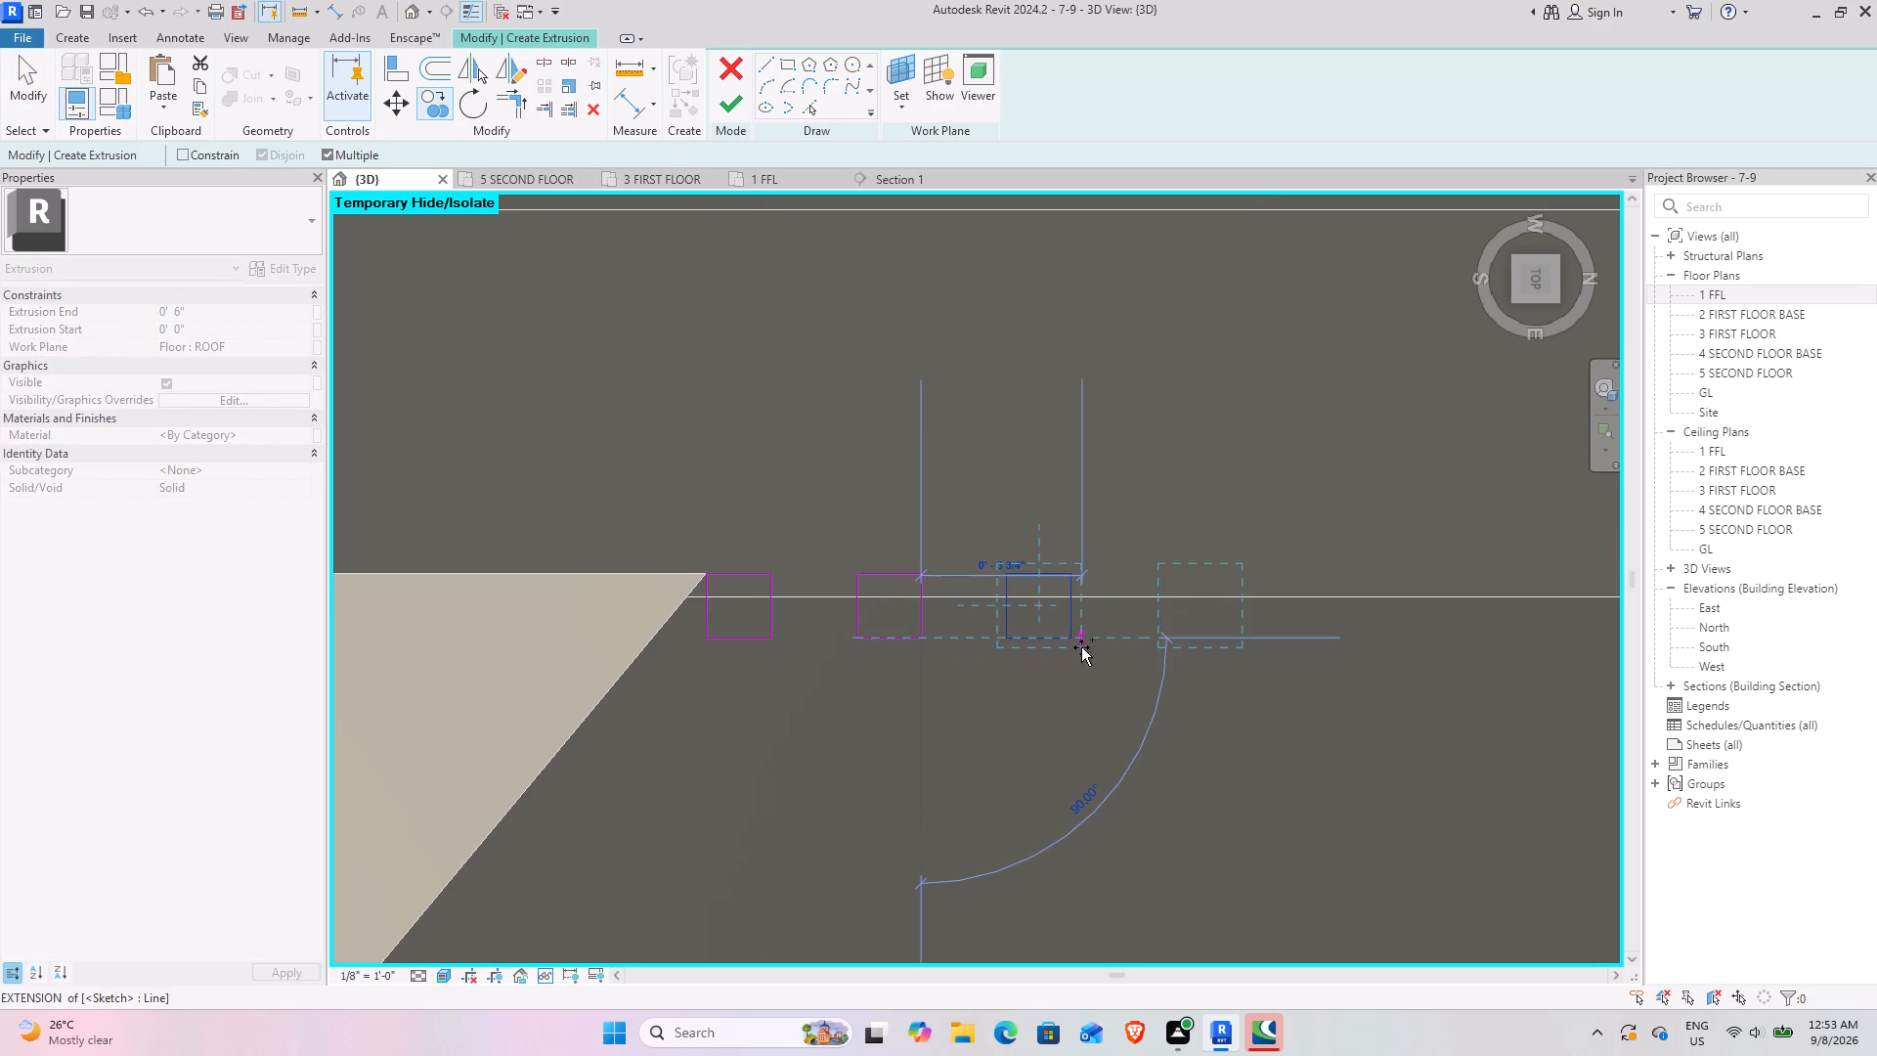
left_click(1074, 640)
key("Escape")
key("Escape")
Copy the second to fourth squares north twice along the slab projection, continuing the same spacing.
scroll(1143, 667, "down", 4)
middle_click_drag(1142, 667, 1010, 646)
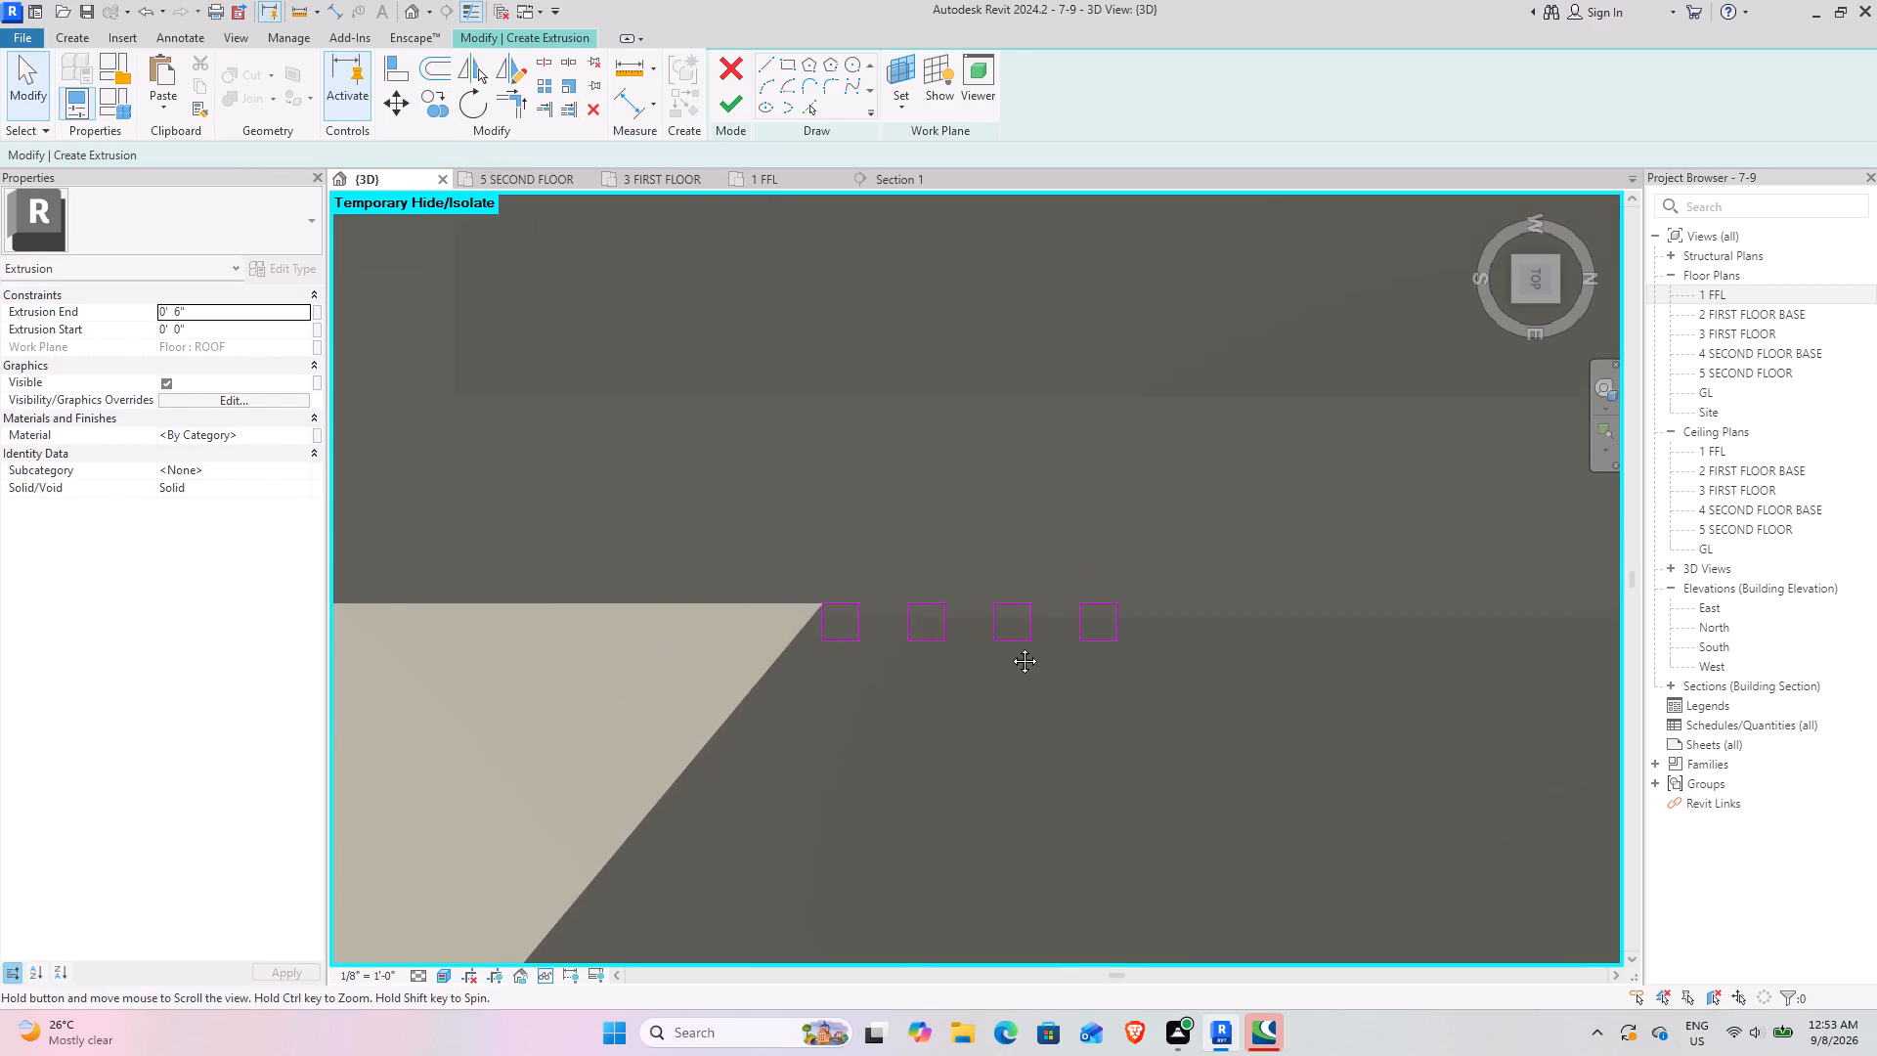
middle_click_drag(1010, 646, 951, 646)
scroll(777, 552, "up", 4)
left_click_drag(770, 568, 1241, 747)
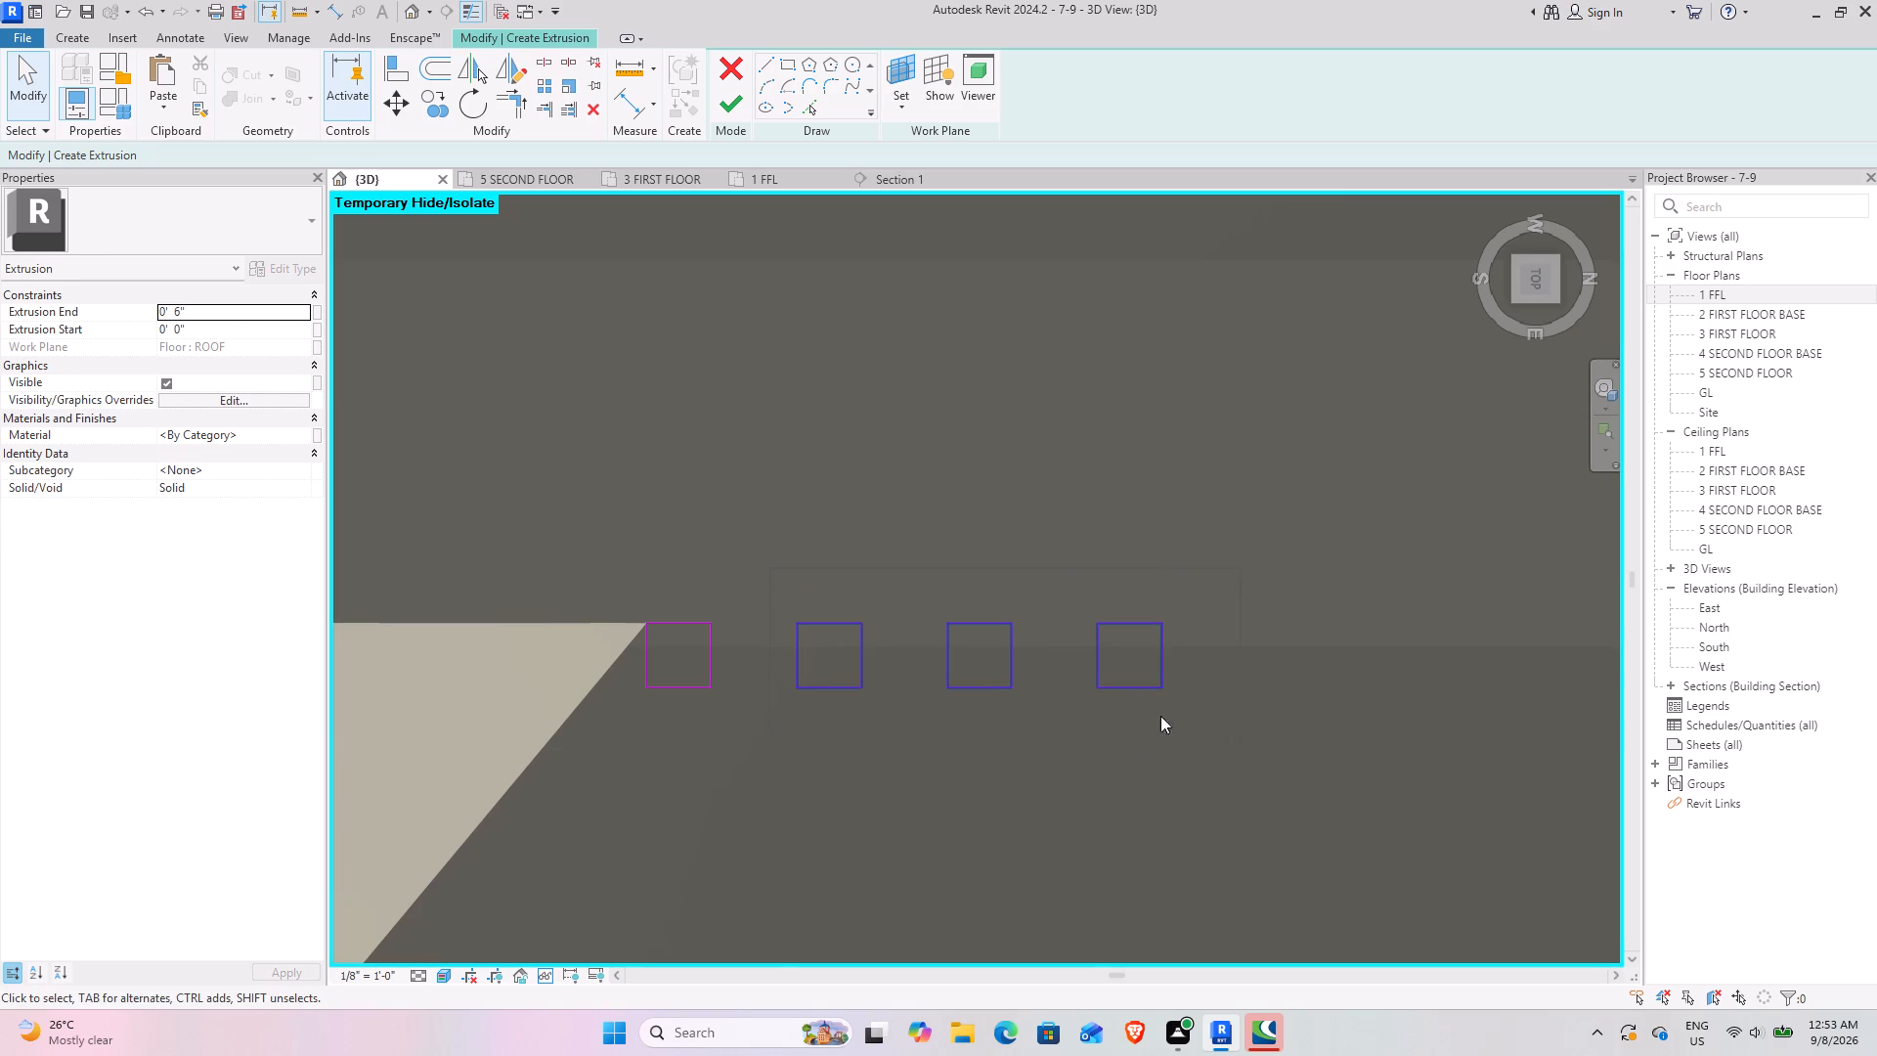
left_click(440, 101)
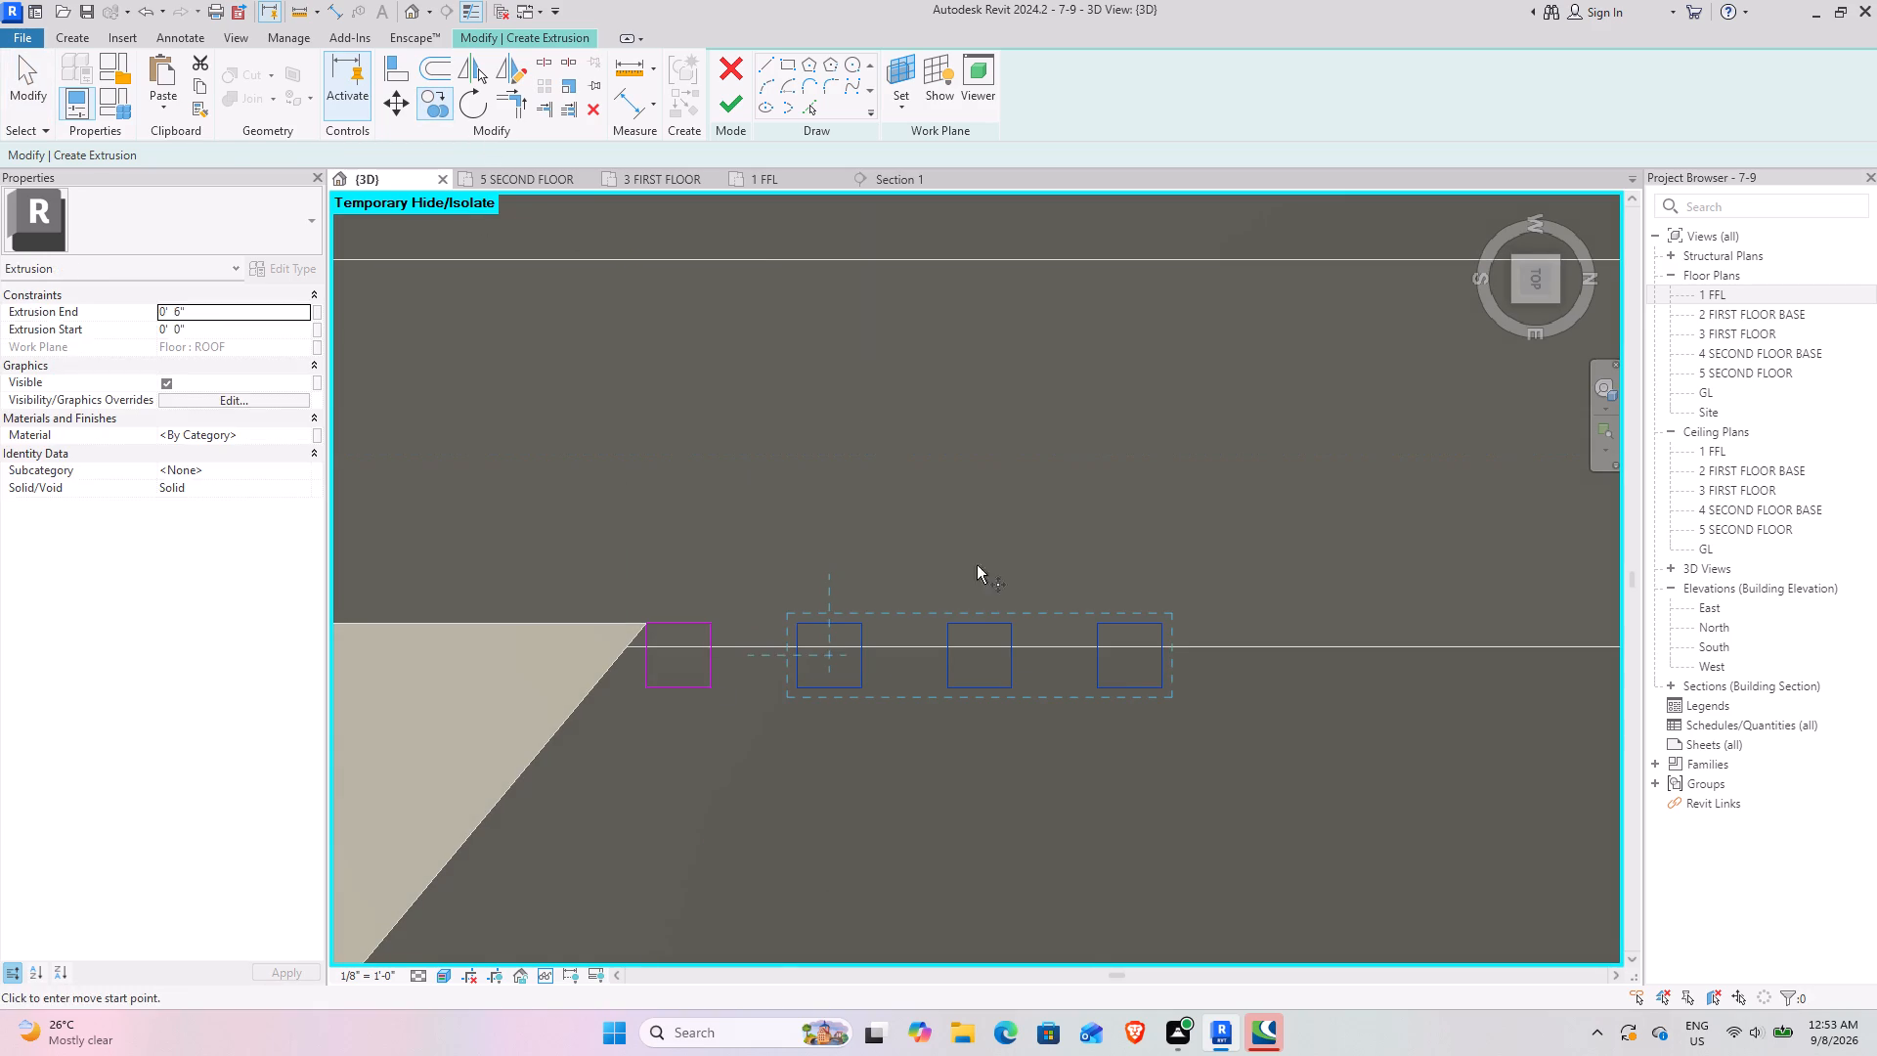
left_click(703, 686)
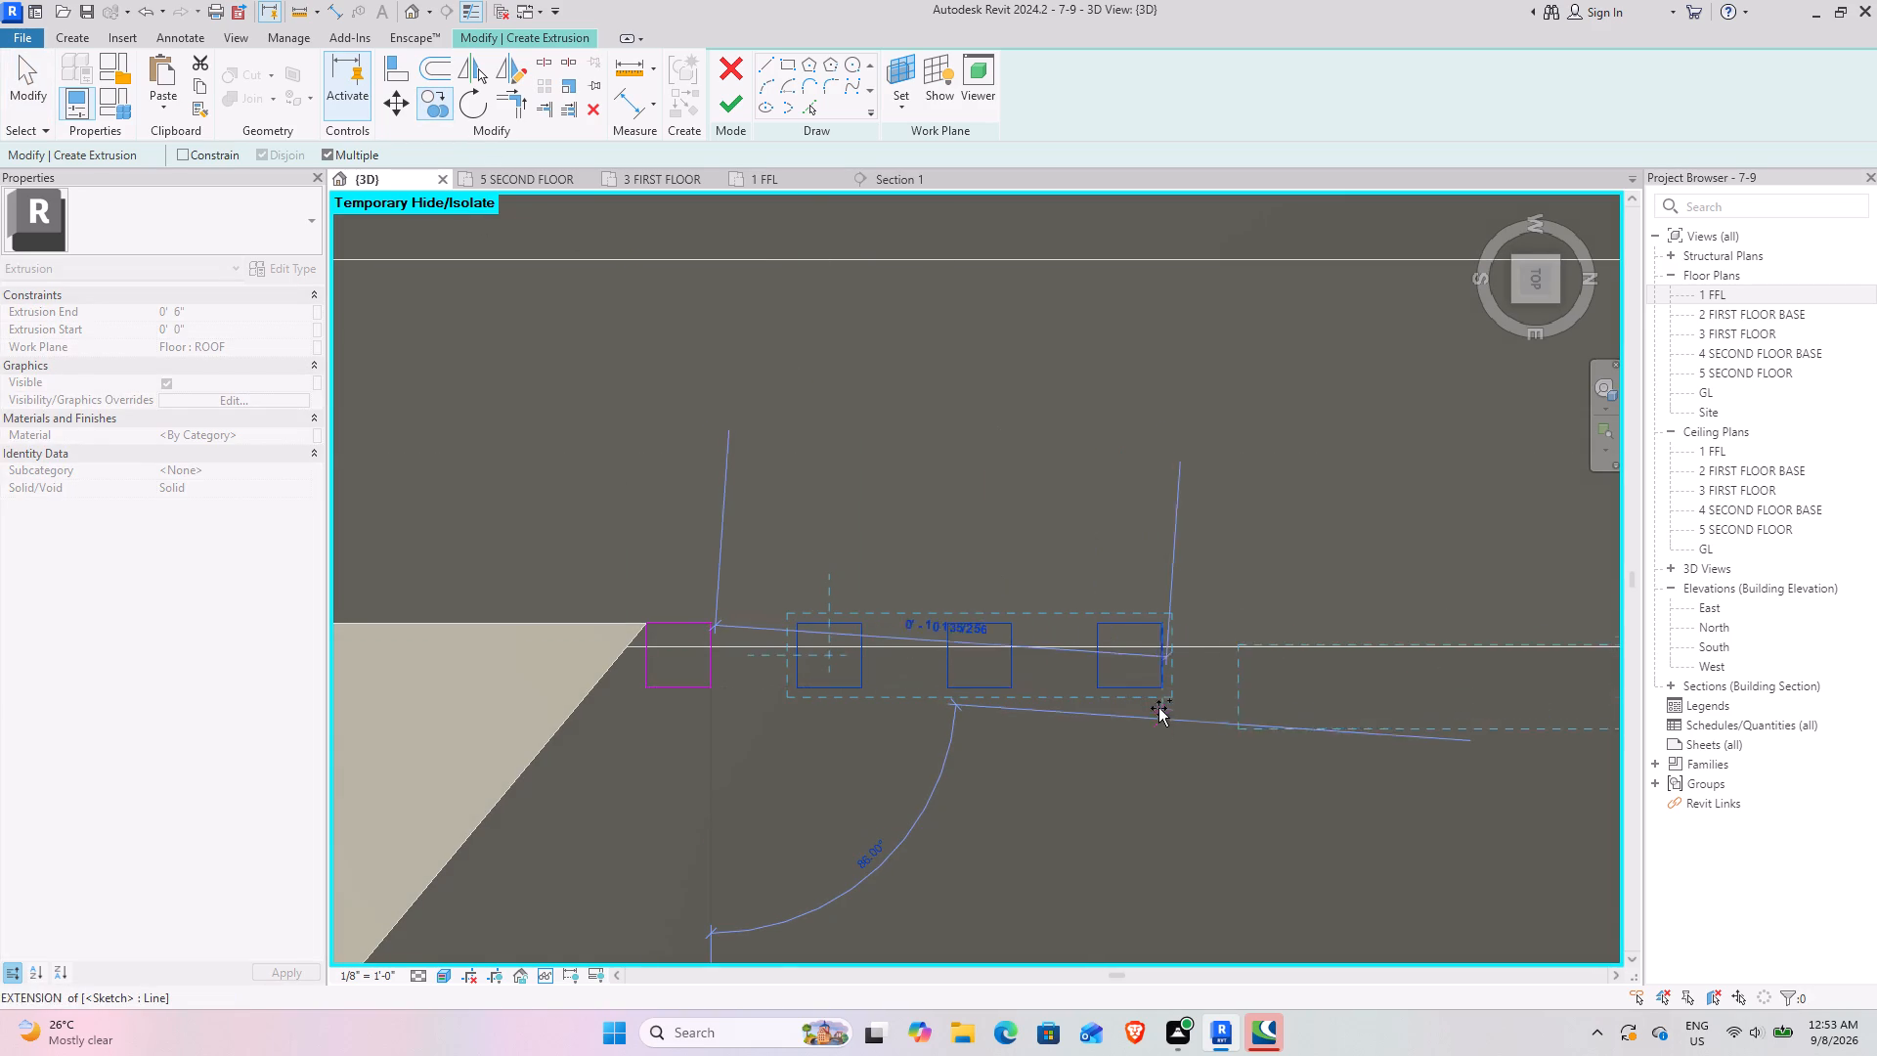
left_click(1164, 686)
middle_click_drag(1245, 707, 578, 673)
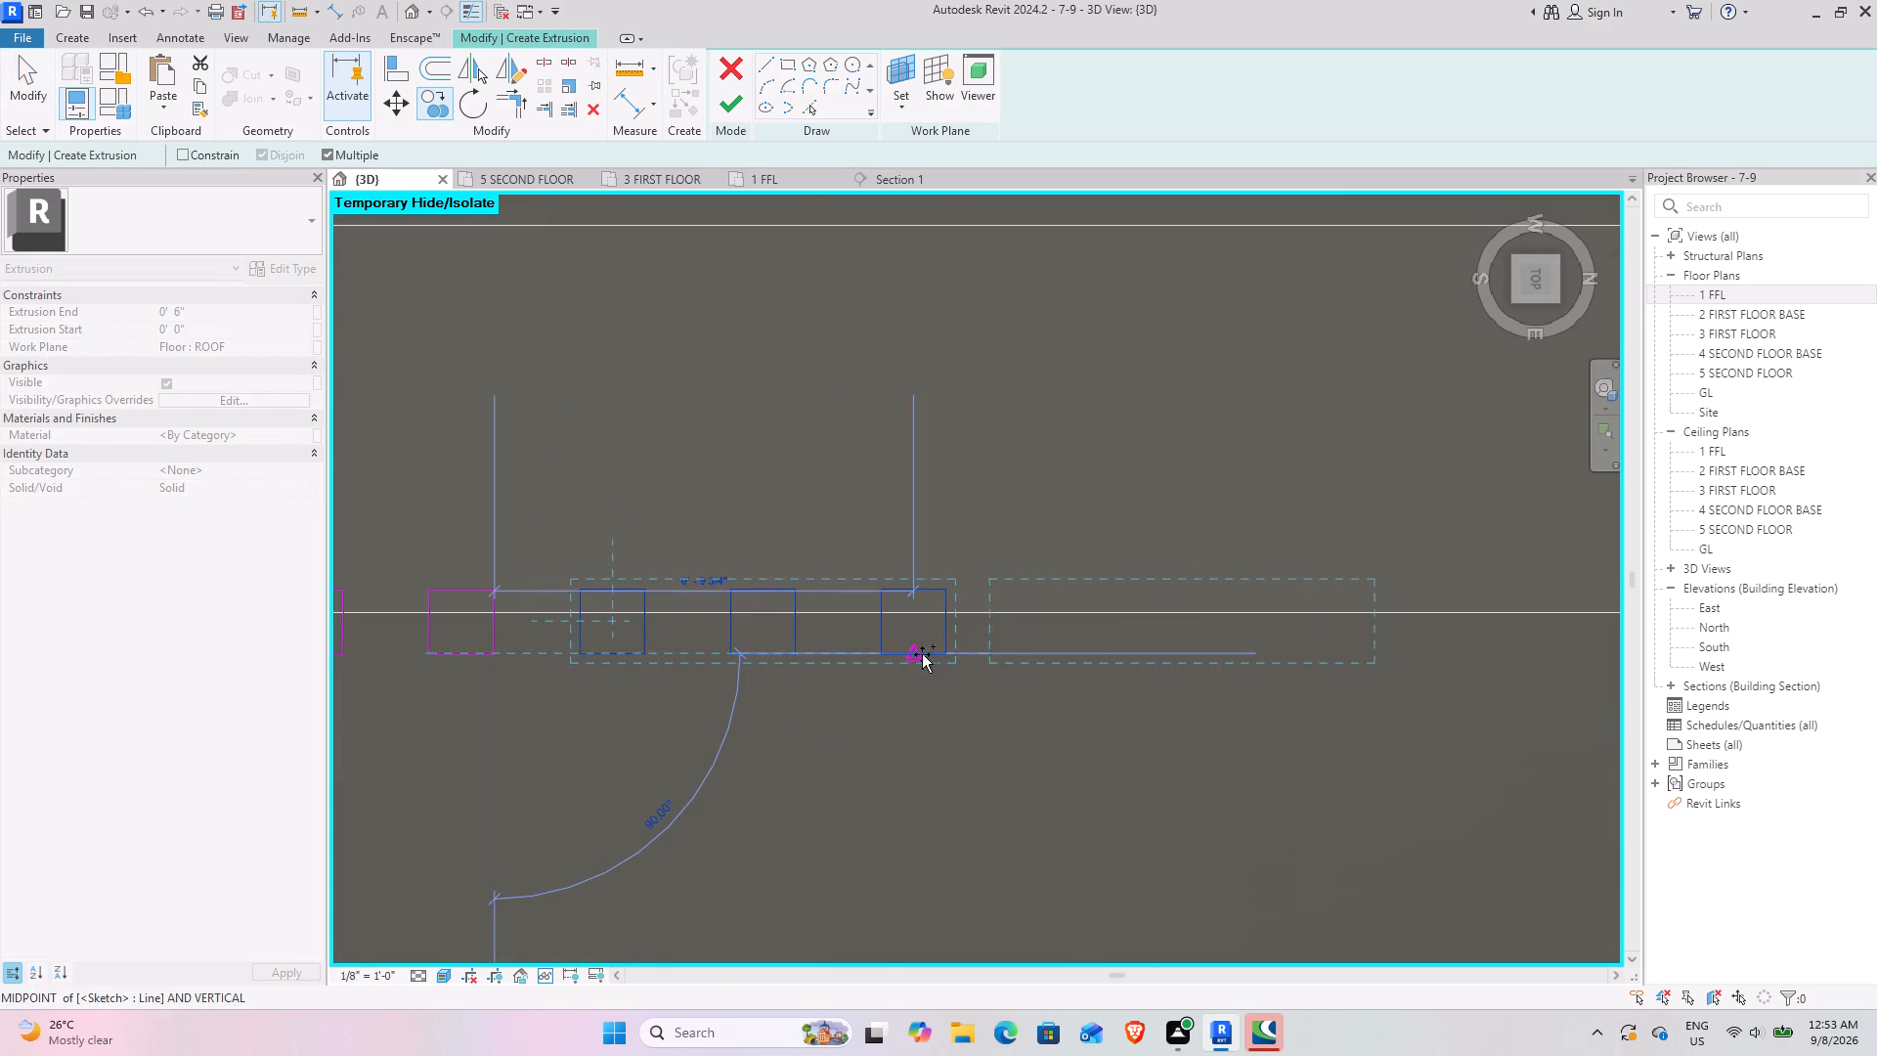
left_click(951, 656)
middle_click_drag(999, 652, 523, 605)
scroll(639, 597, "down", 5)
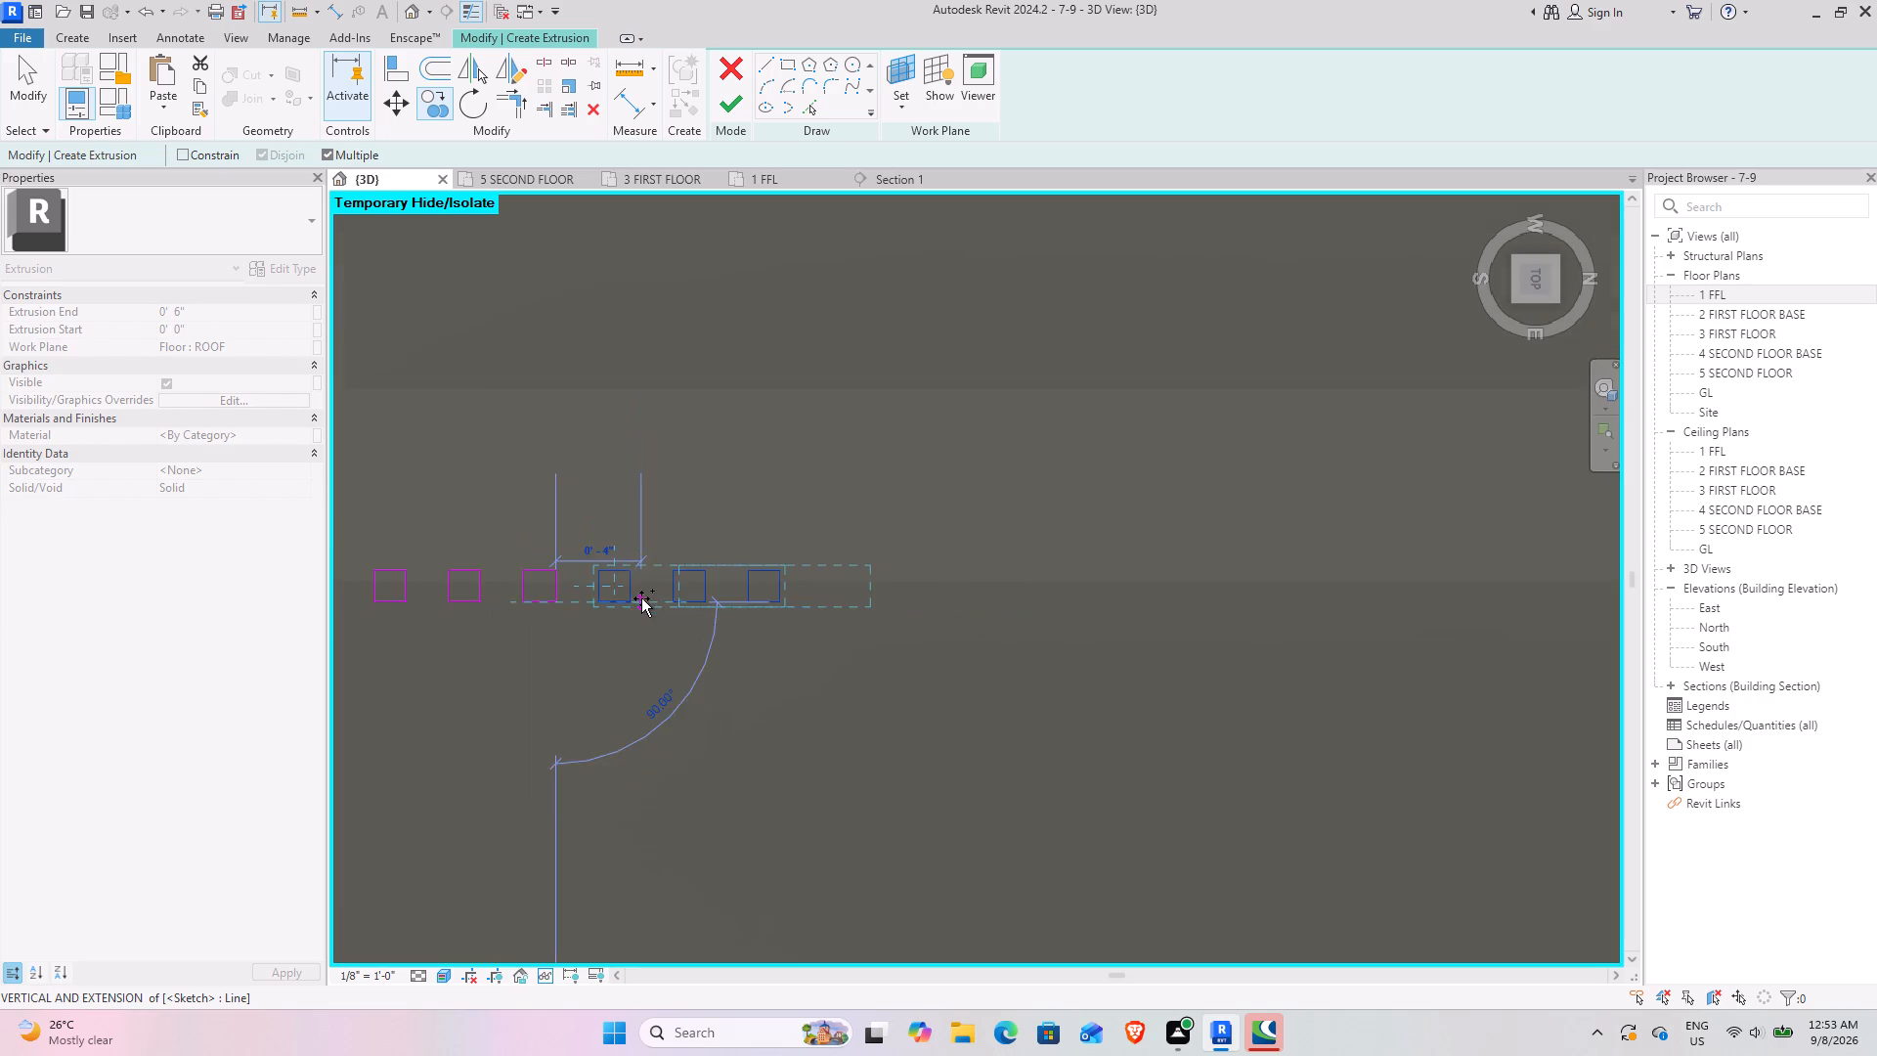
scroll(641, 598, "down", 4)
middle_click_drag(641, 598, 1002, 745)
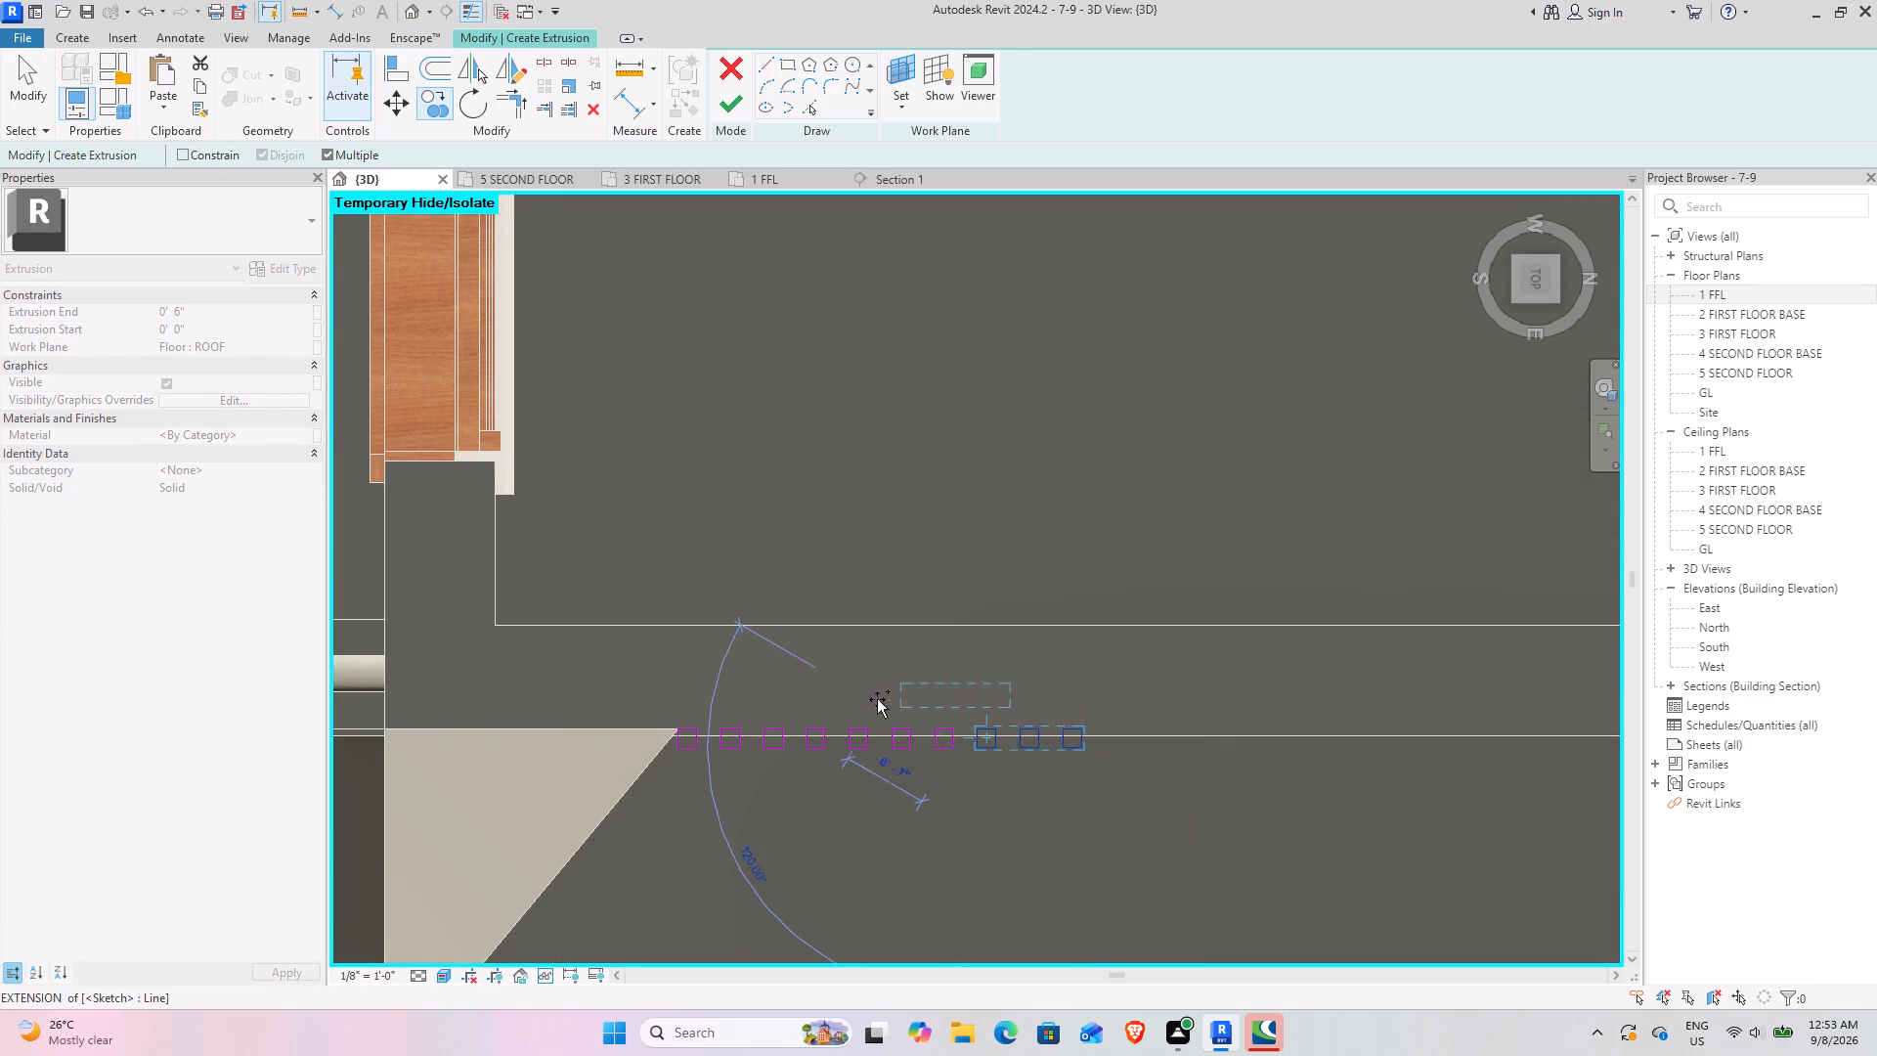
key("Escape")
key("Escape")
Copy the nine squares north of the first one three times at 2'-7 1/2" intervals, reaching the north fin.
left_click_drag(710, 692, 1148, 796)
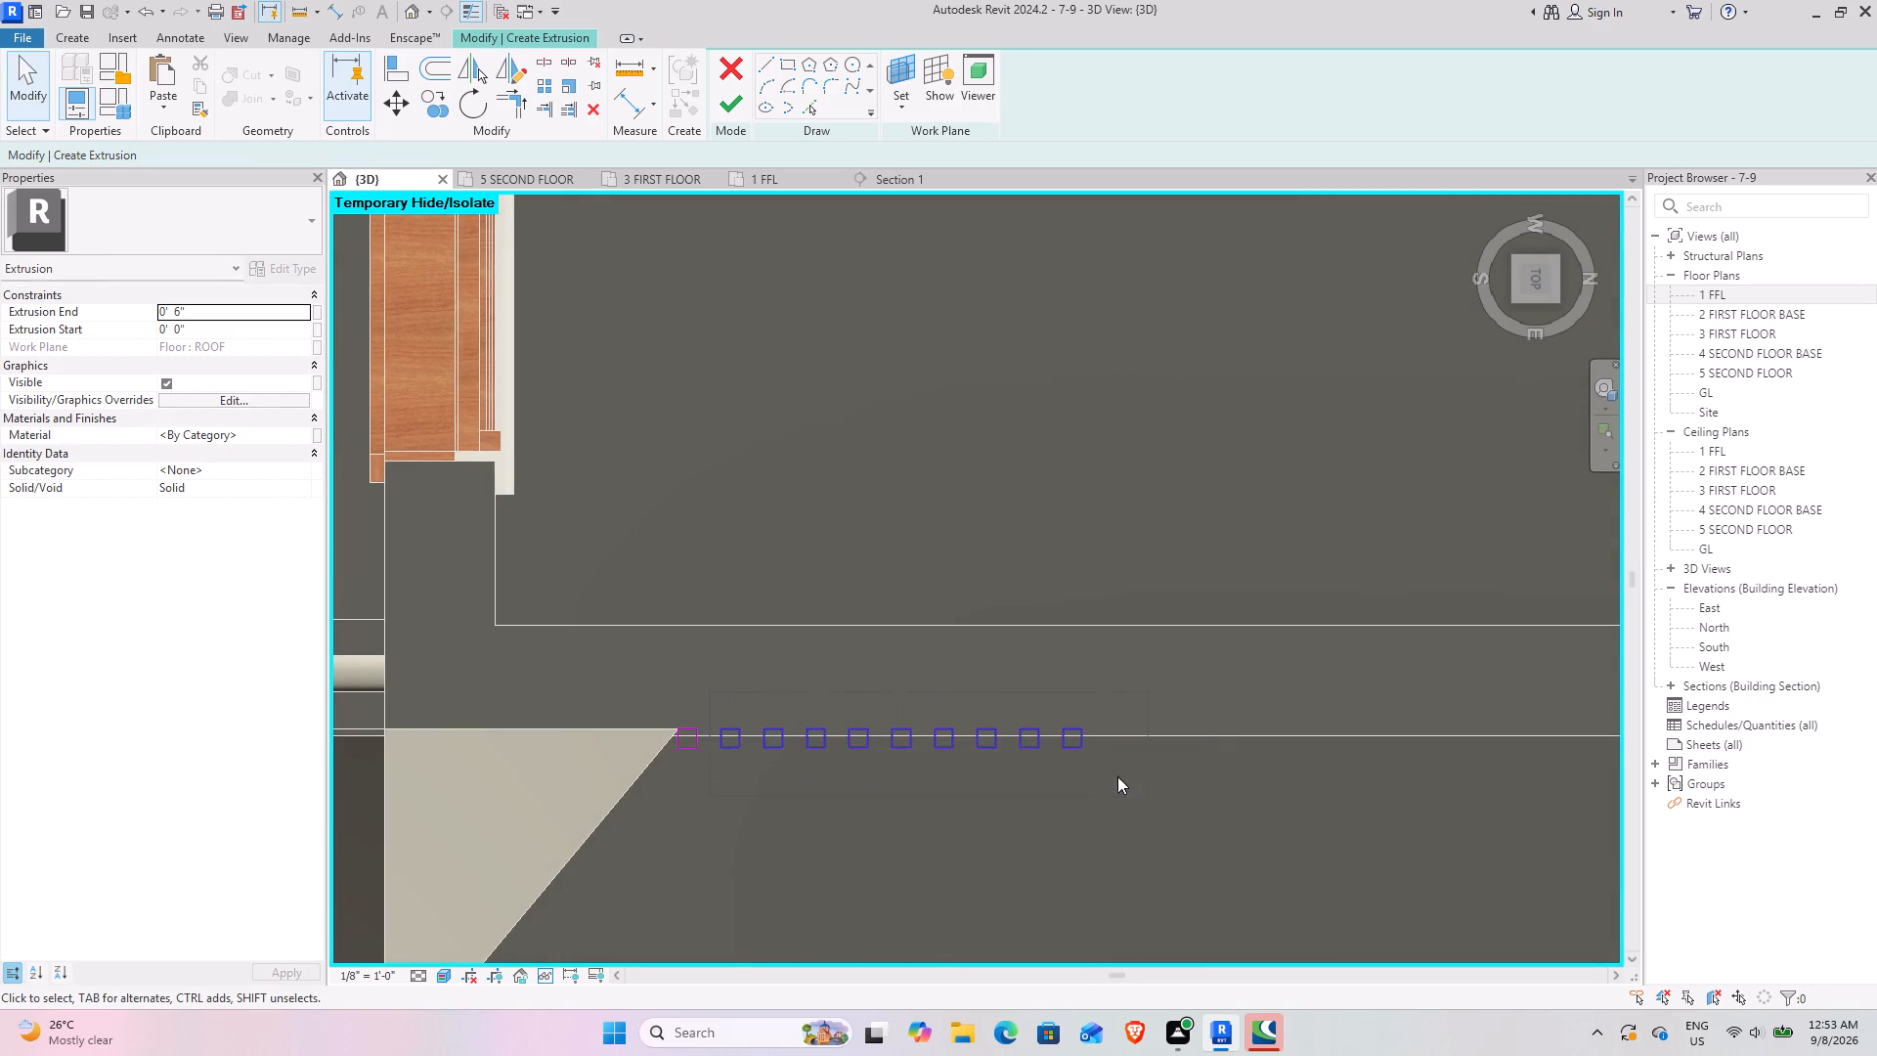
left_click(447, 110)
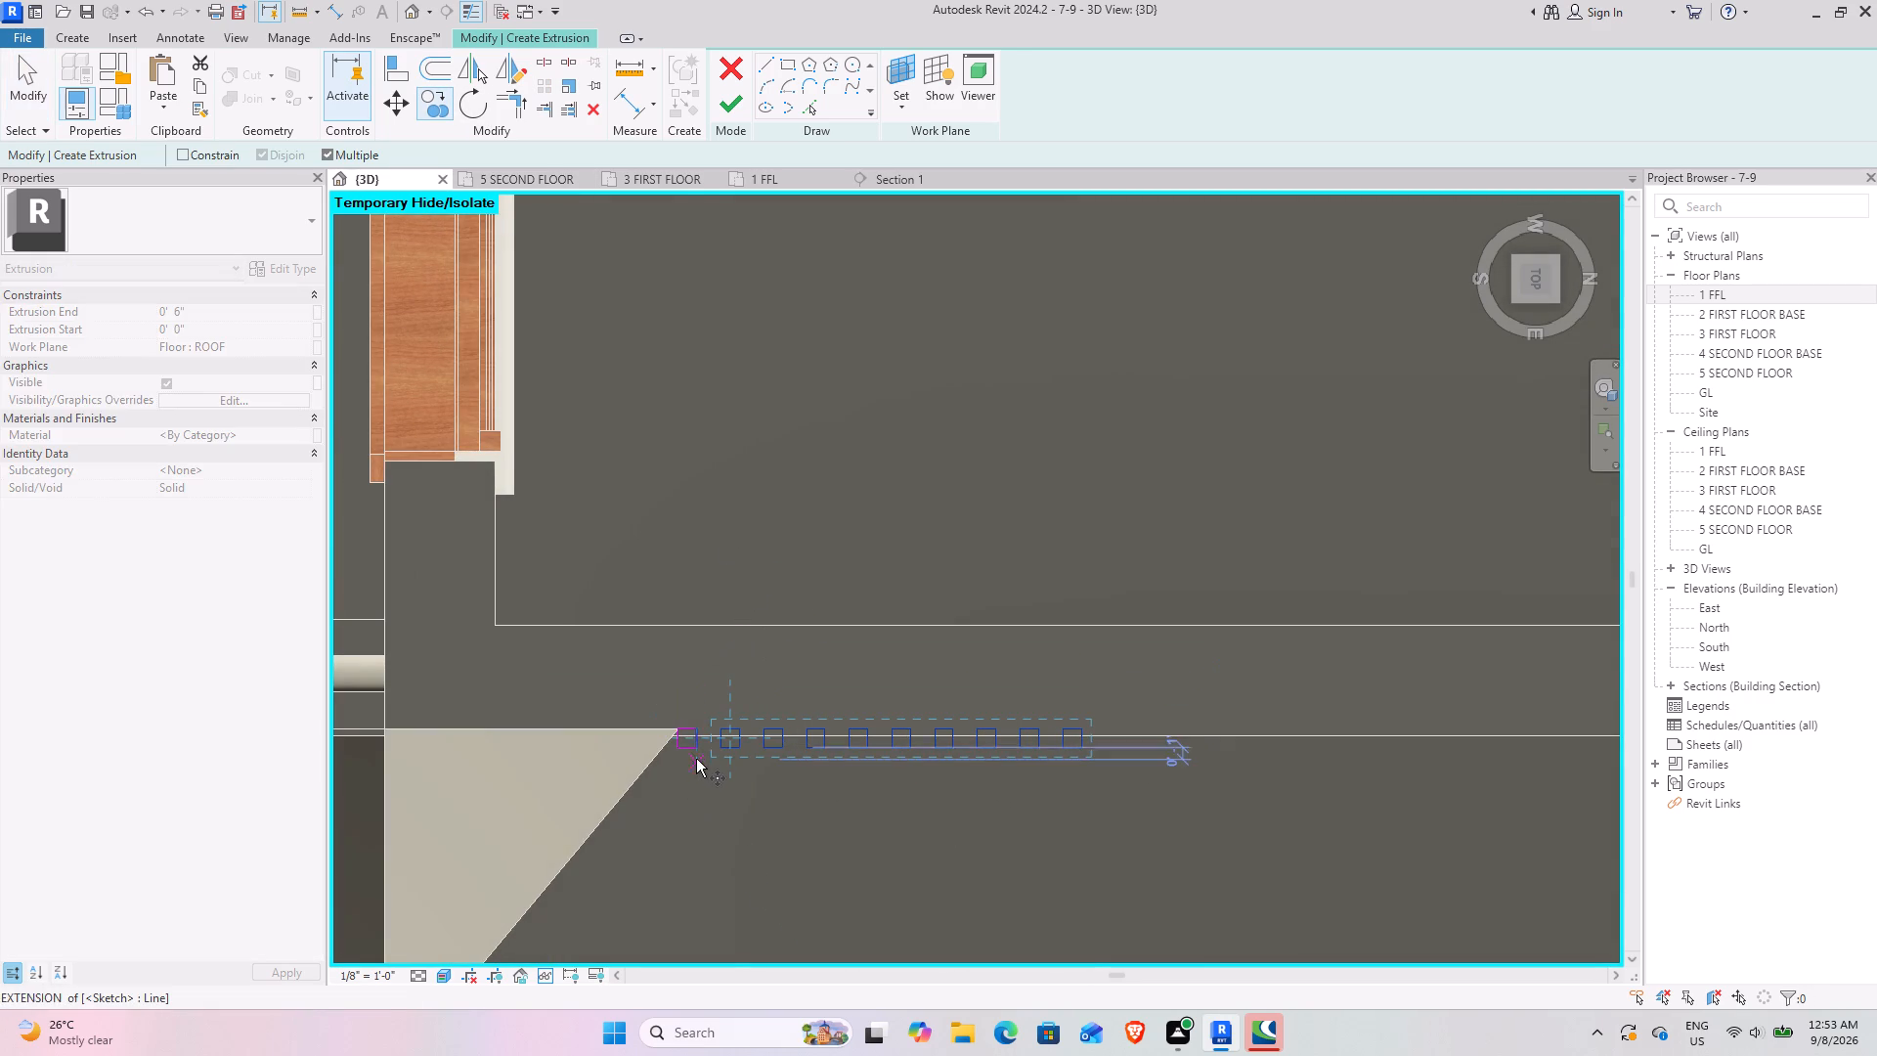
left_click(696, 748)
left_click(1080, 745)
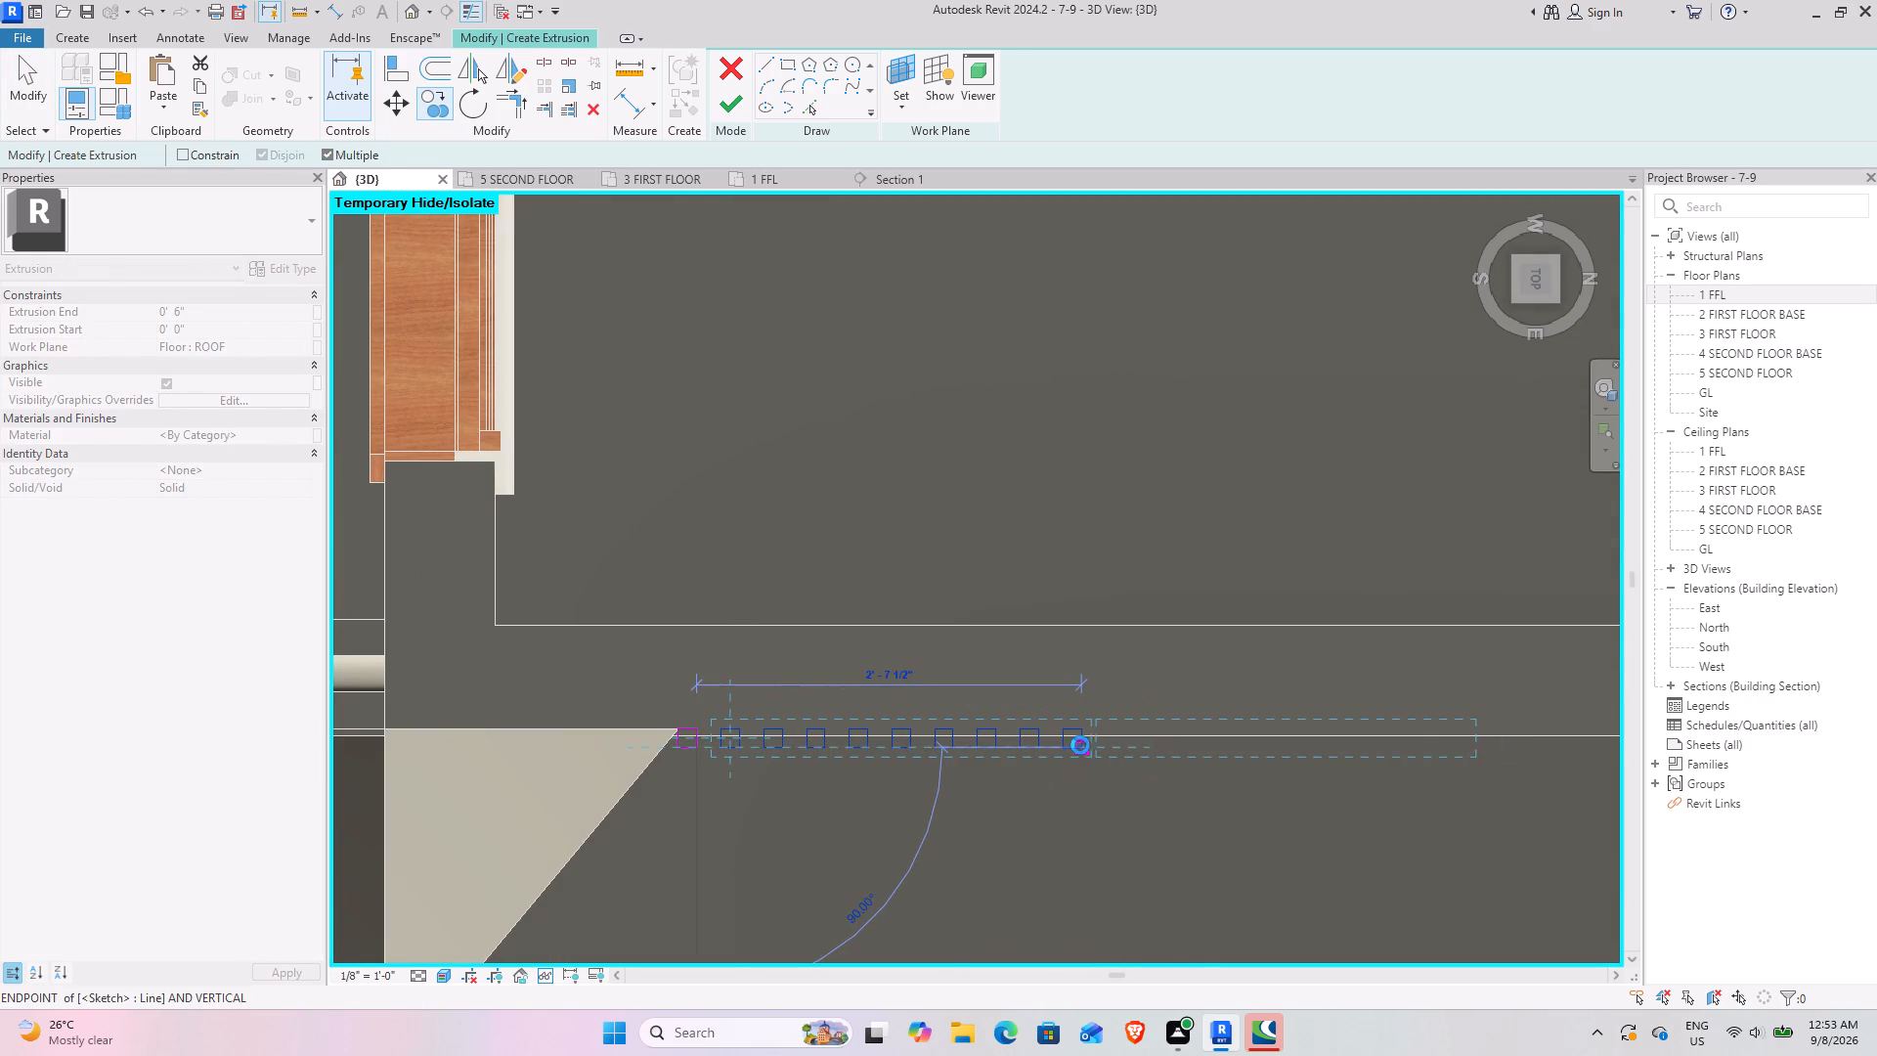
middle_click_drag(1220, 726, 461, 726)
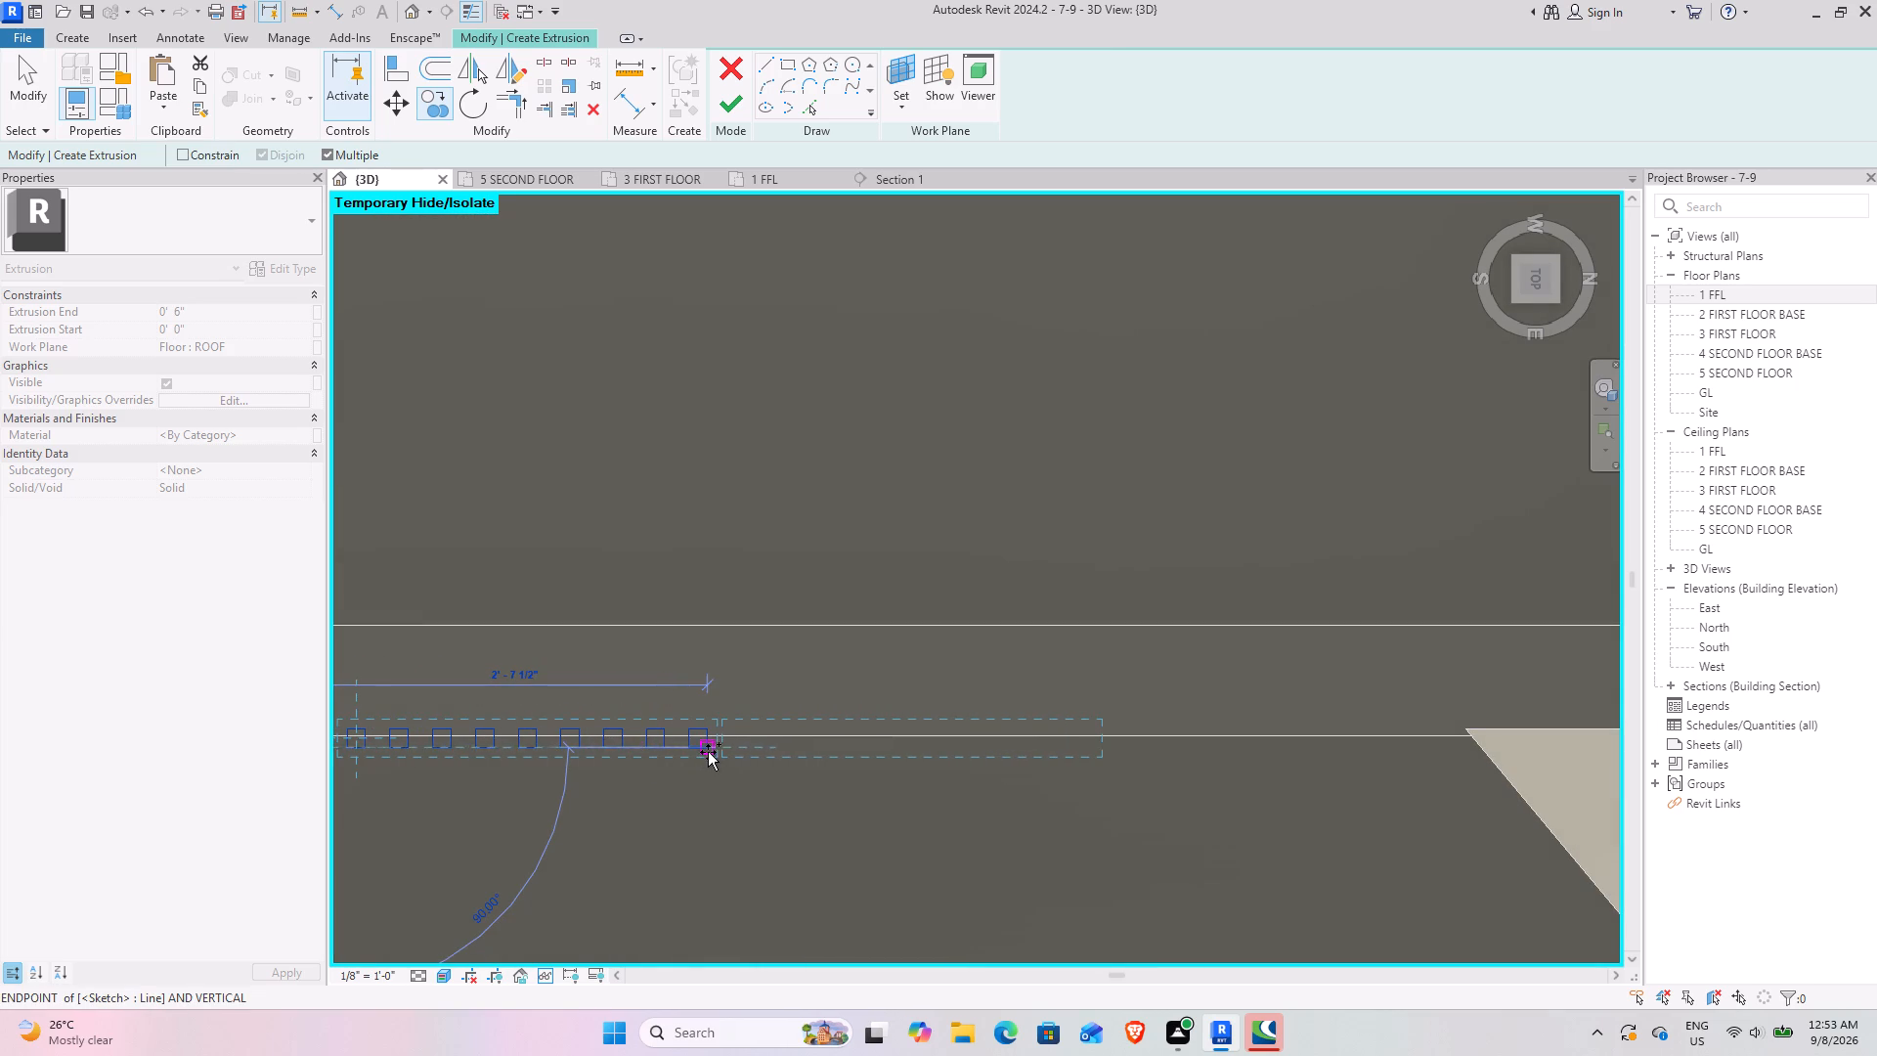
left_click(708, 752)
left_click(1096, 754)
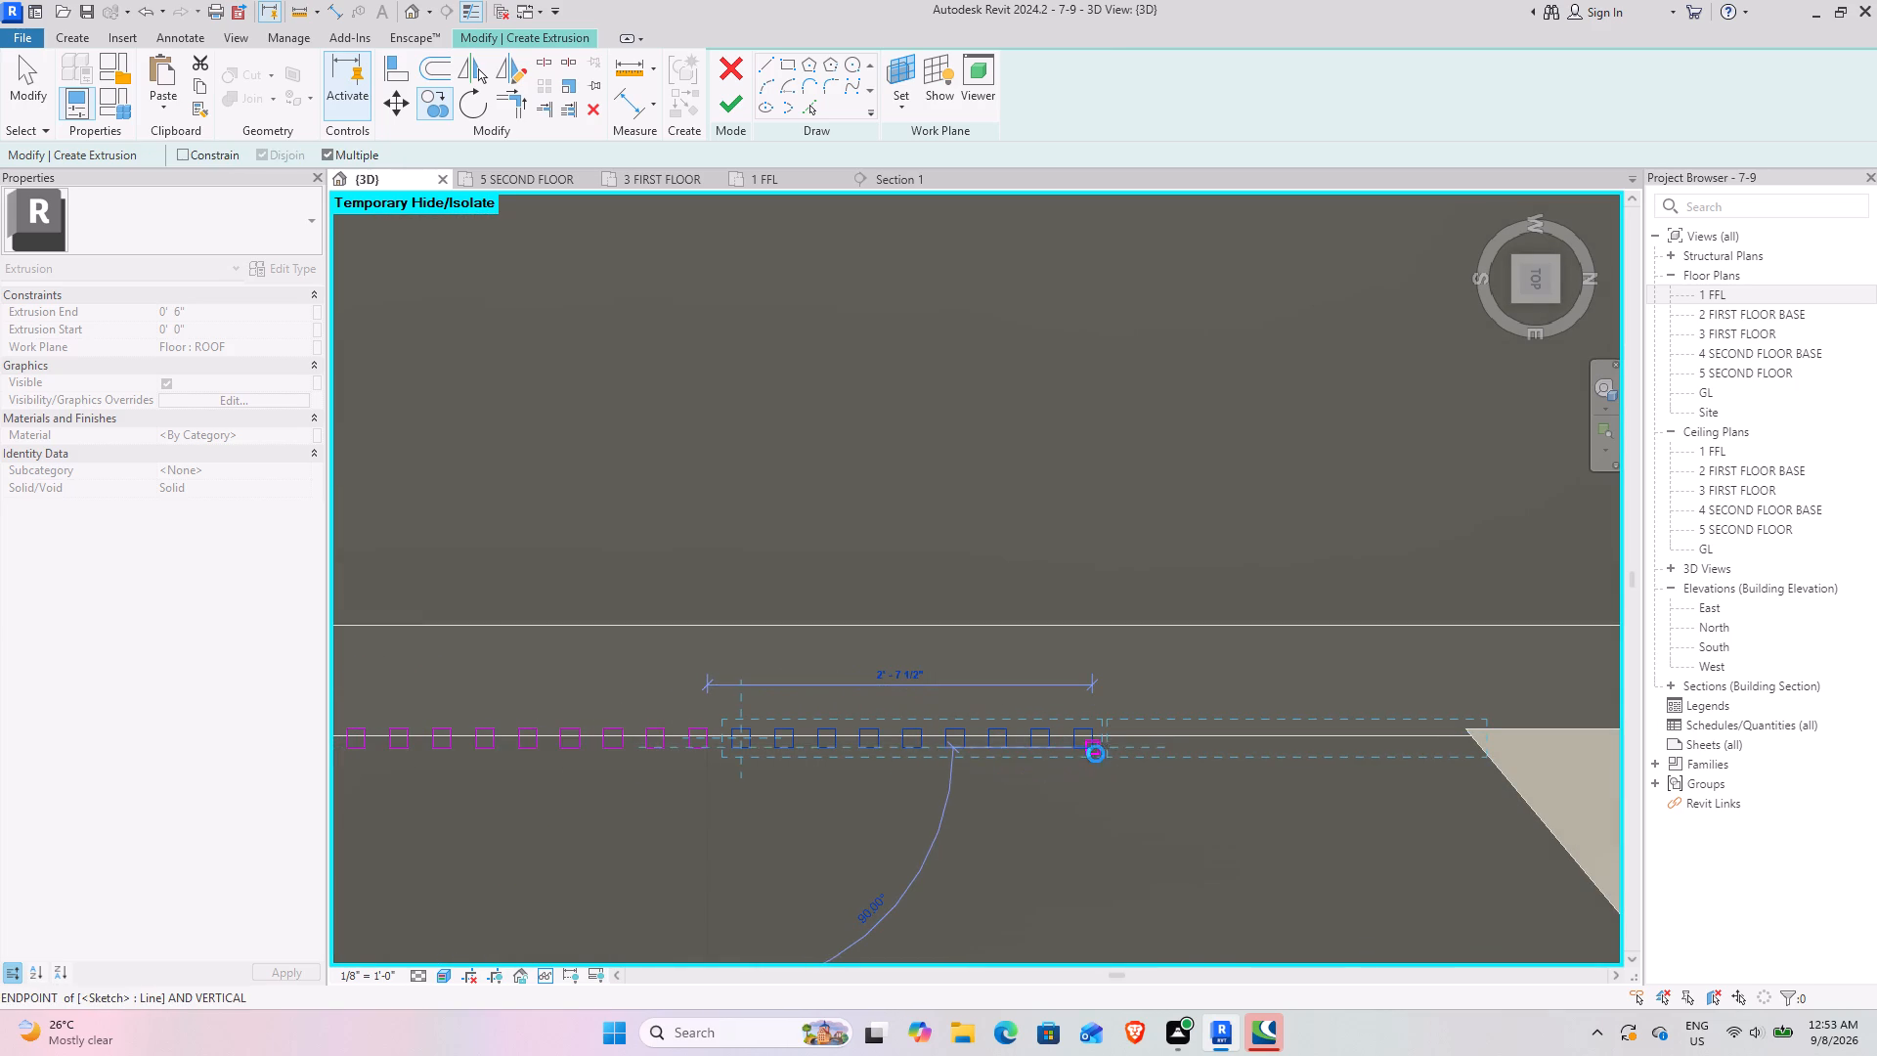
middle_click_drag(1091, 752, 674, 752)
key("Escape")
key("Escape")
Finish the extrusion sketch of the row of squares between the two fins.
scroll(1047, 709, "up", 4)
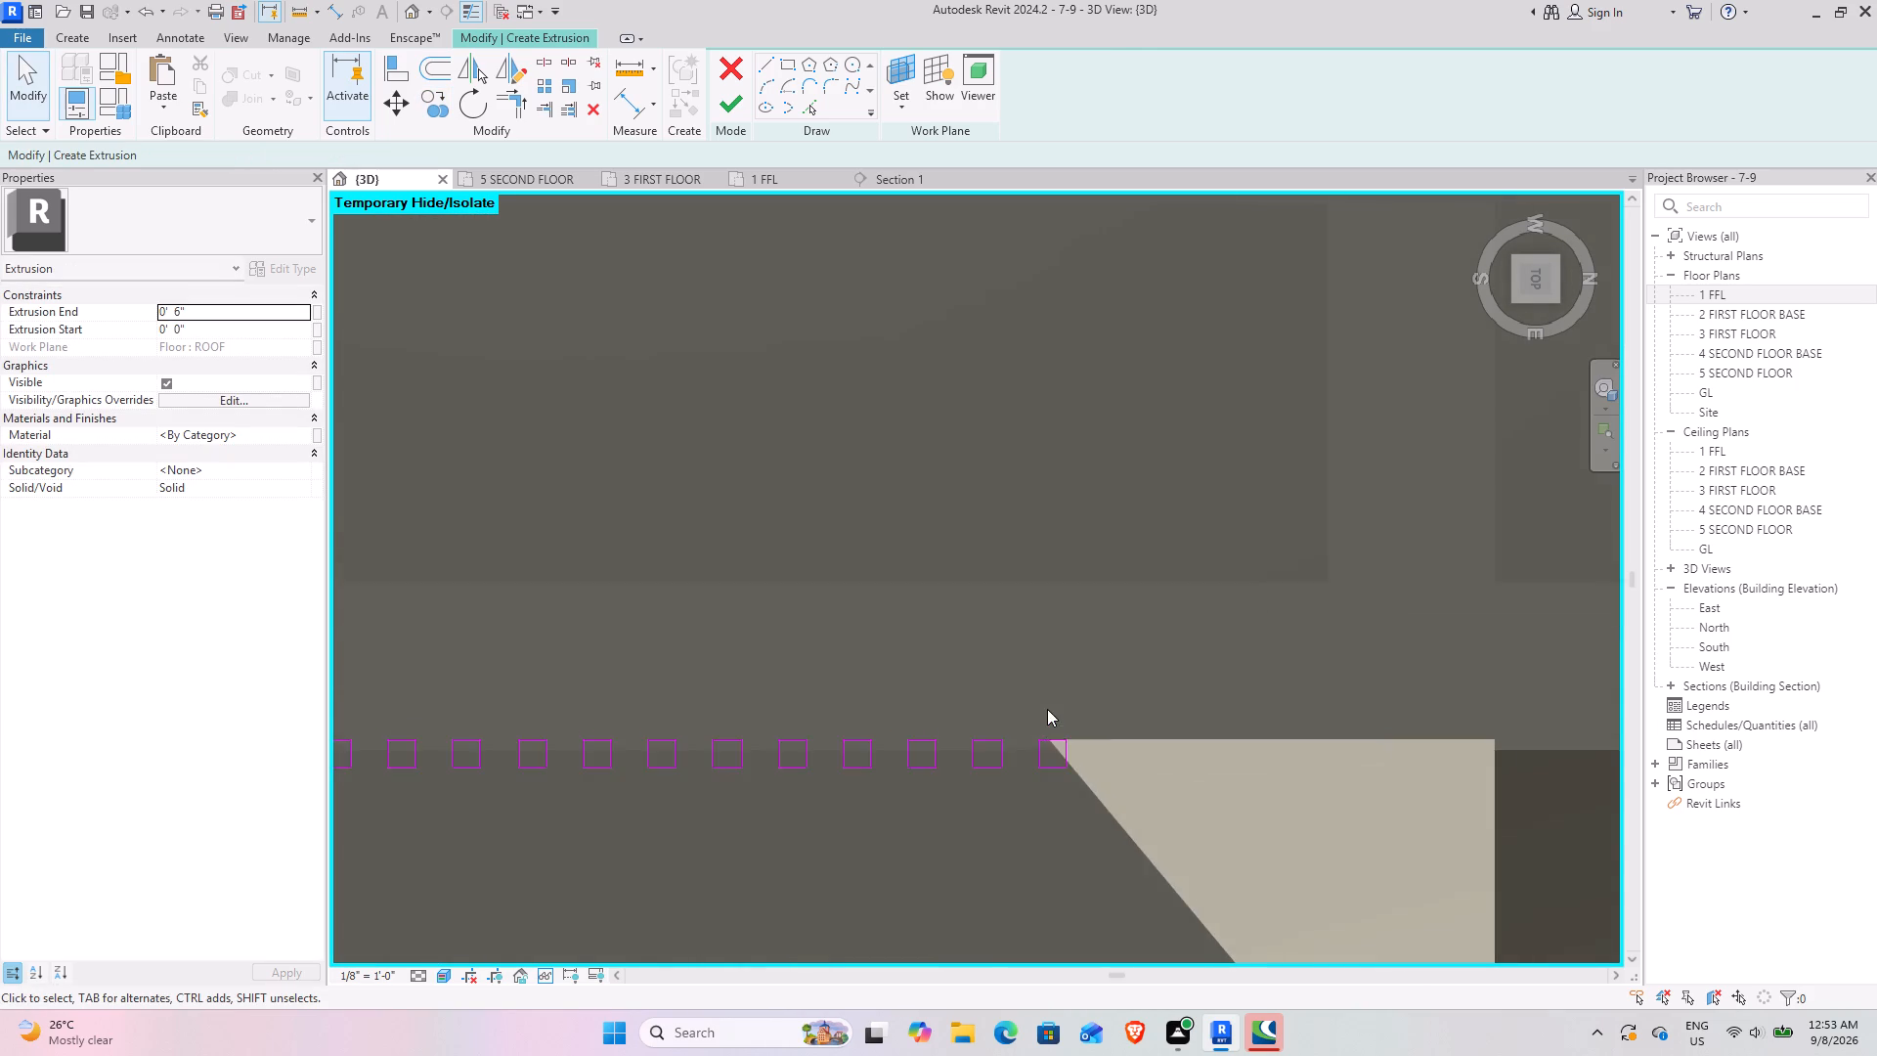
scroll(1056, 714, "up", 8)
middle_click_drag(1063, 732, 895, 608)
scroll(860, 680, "down", 5)
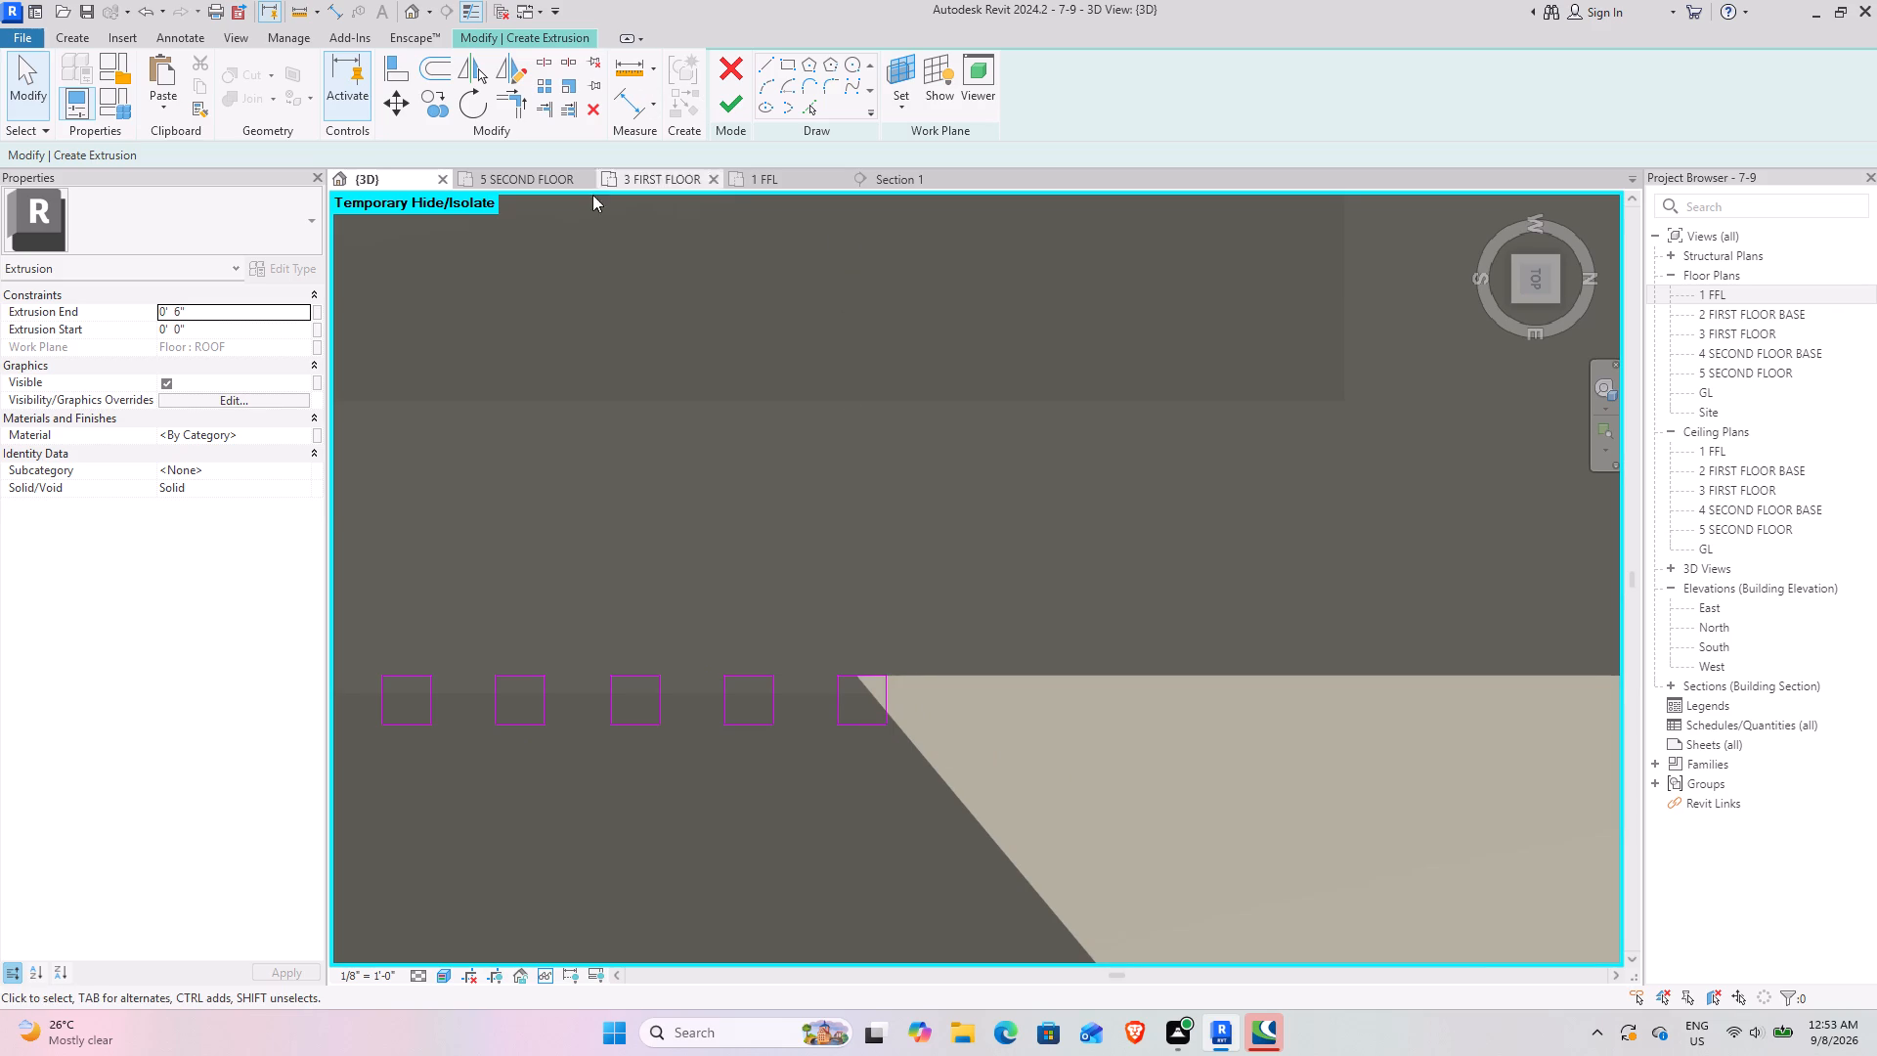
left_click(740, 110)
In the east-facing view, stretch the tops of the extruded members up to a height of about 7'-7 1/4".
scroll(654, 486, "down", 1)
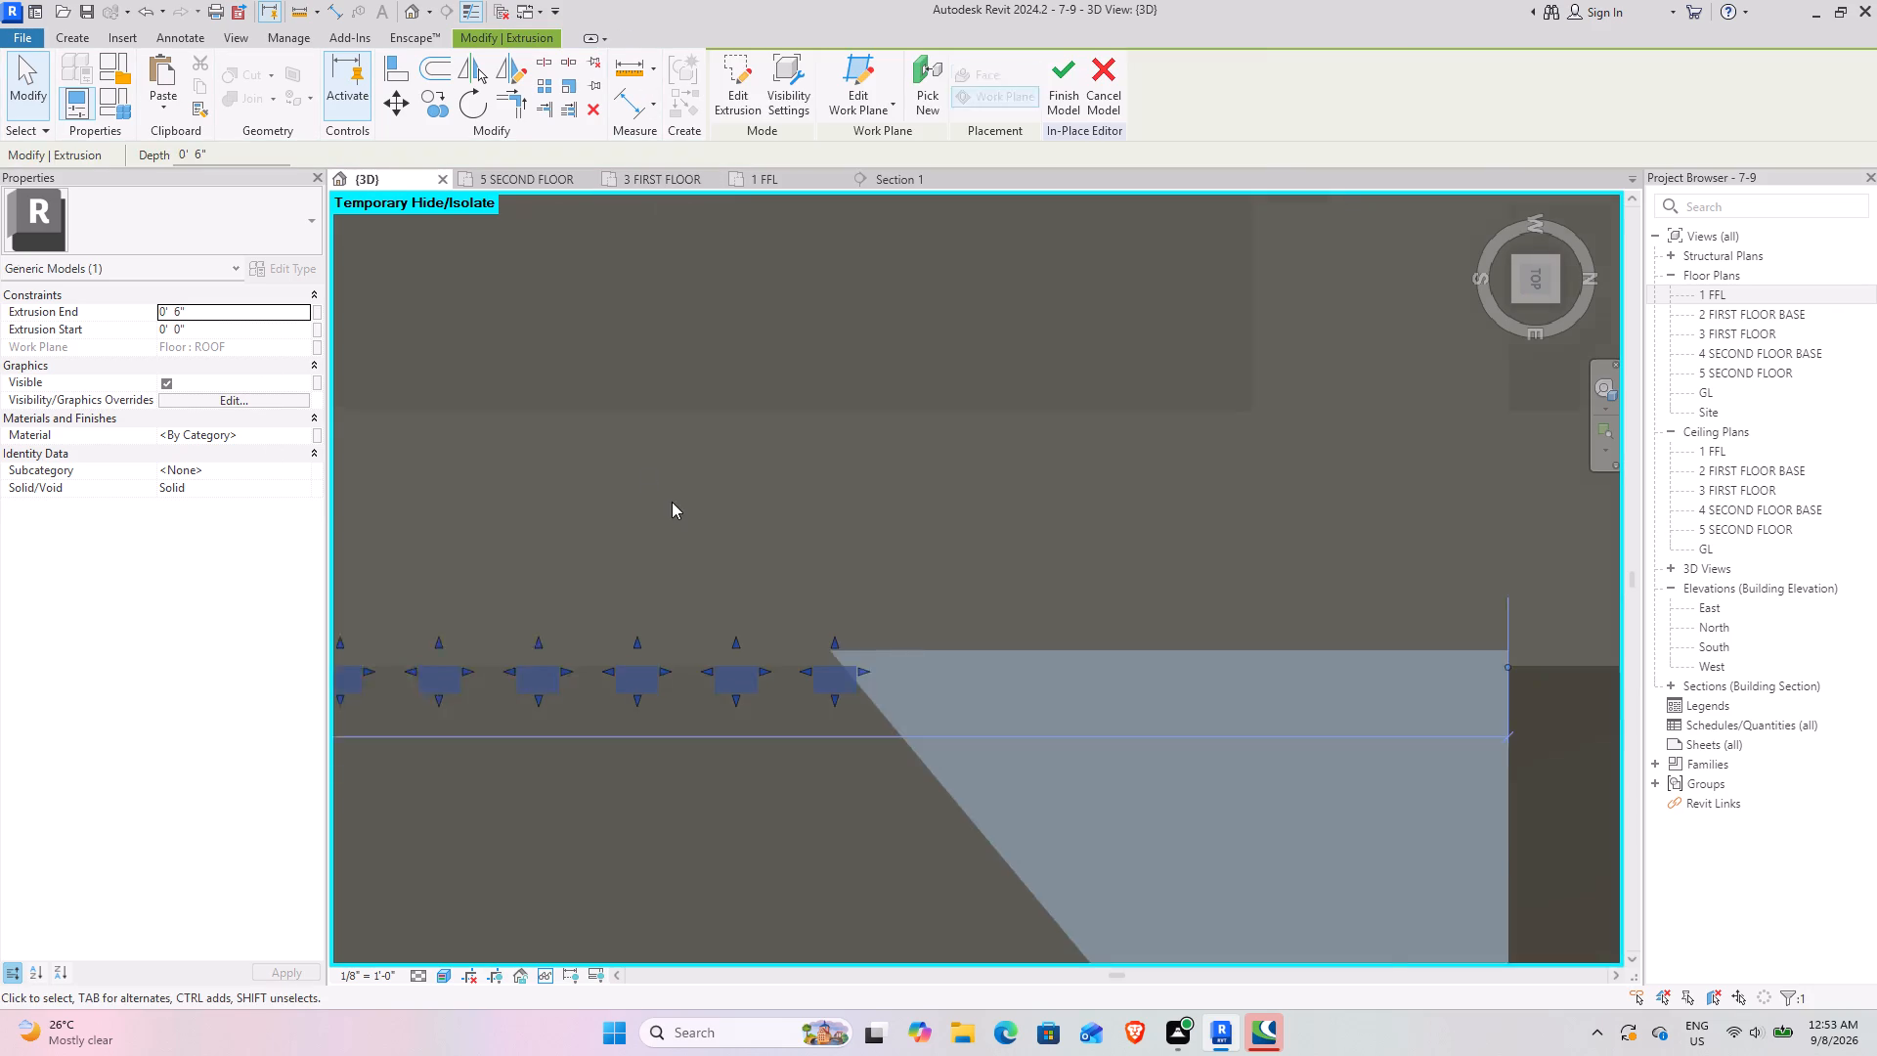
scroll(672, 502, "down", 6)
middle_click_drag(600, 604, 642, 312, "shift")
middle_click_drag(671, 420, 680, 424)
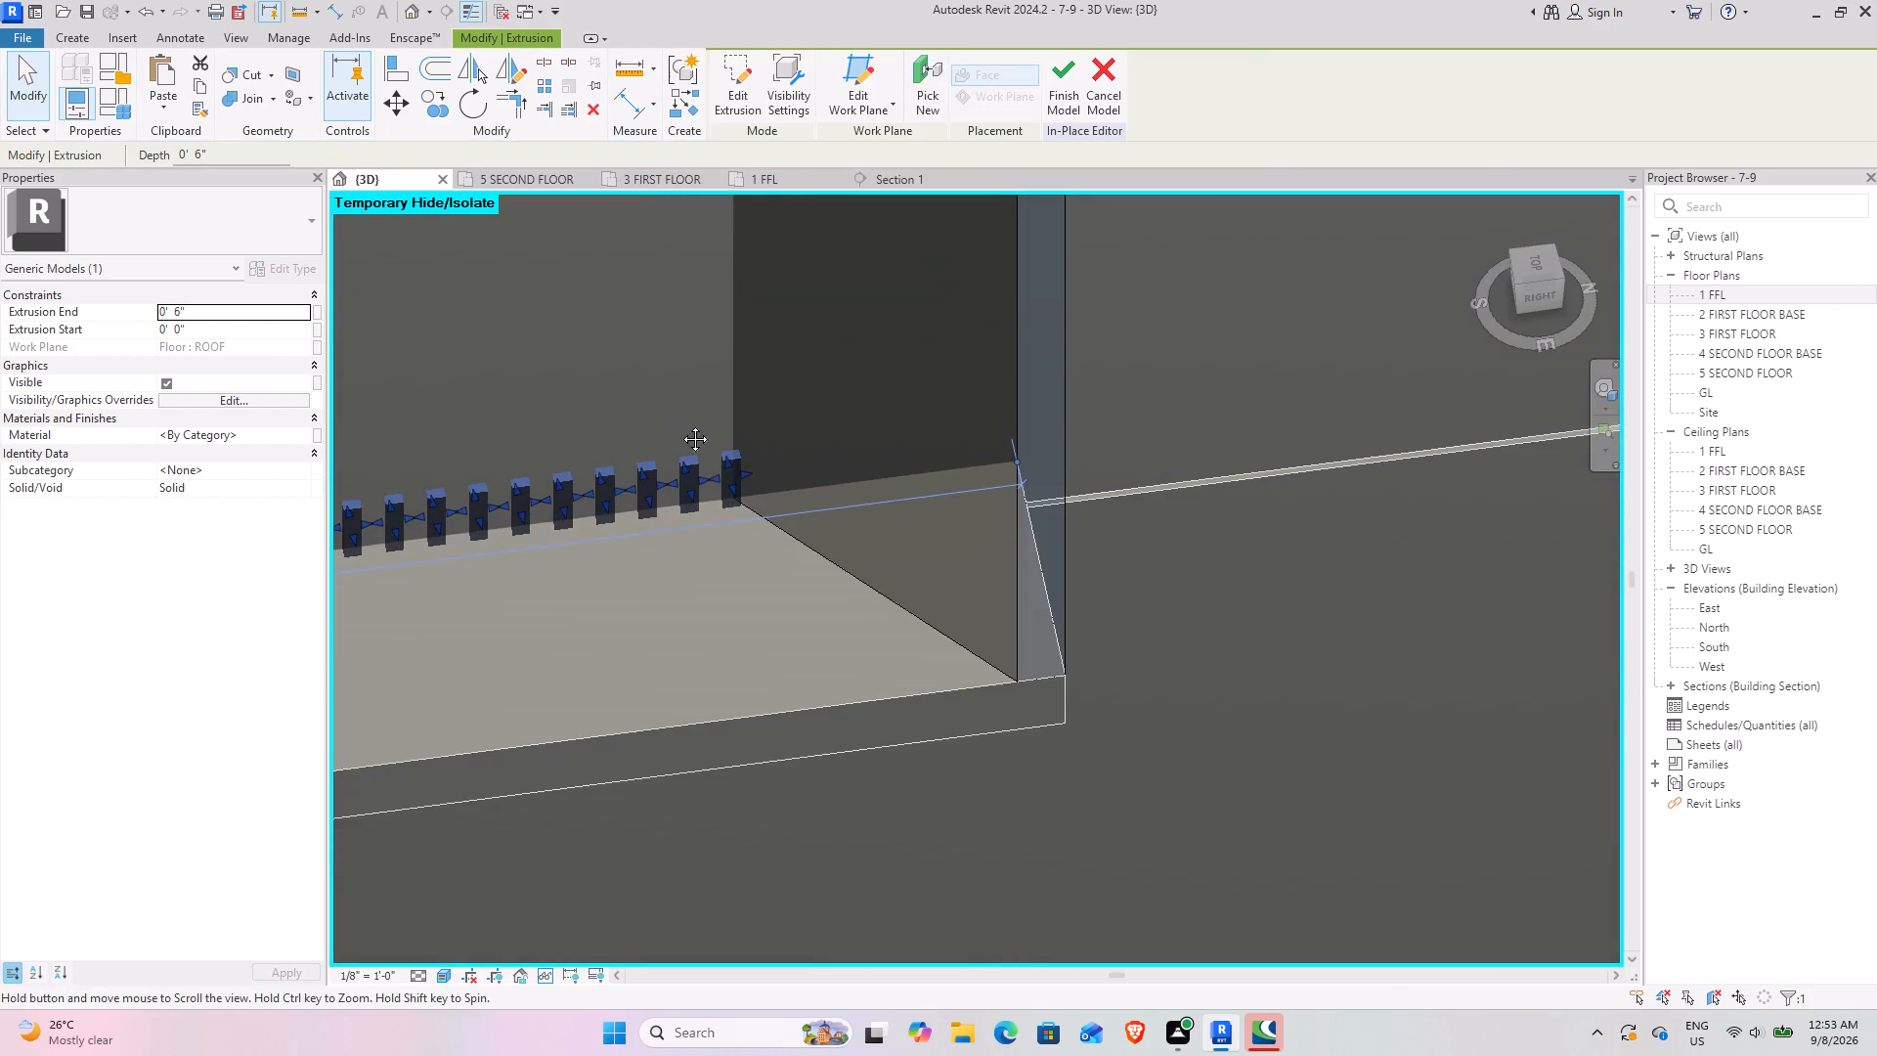
middle_click_drag(680, 424, 1000, 686)
middle_click_drag(852, 674, 908, 507)
left_click(1537, 291)
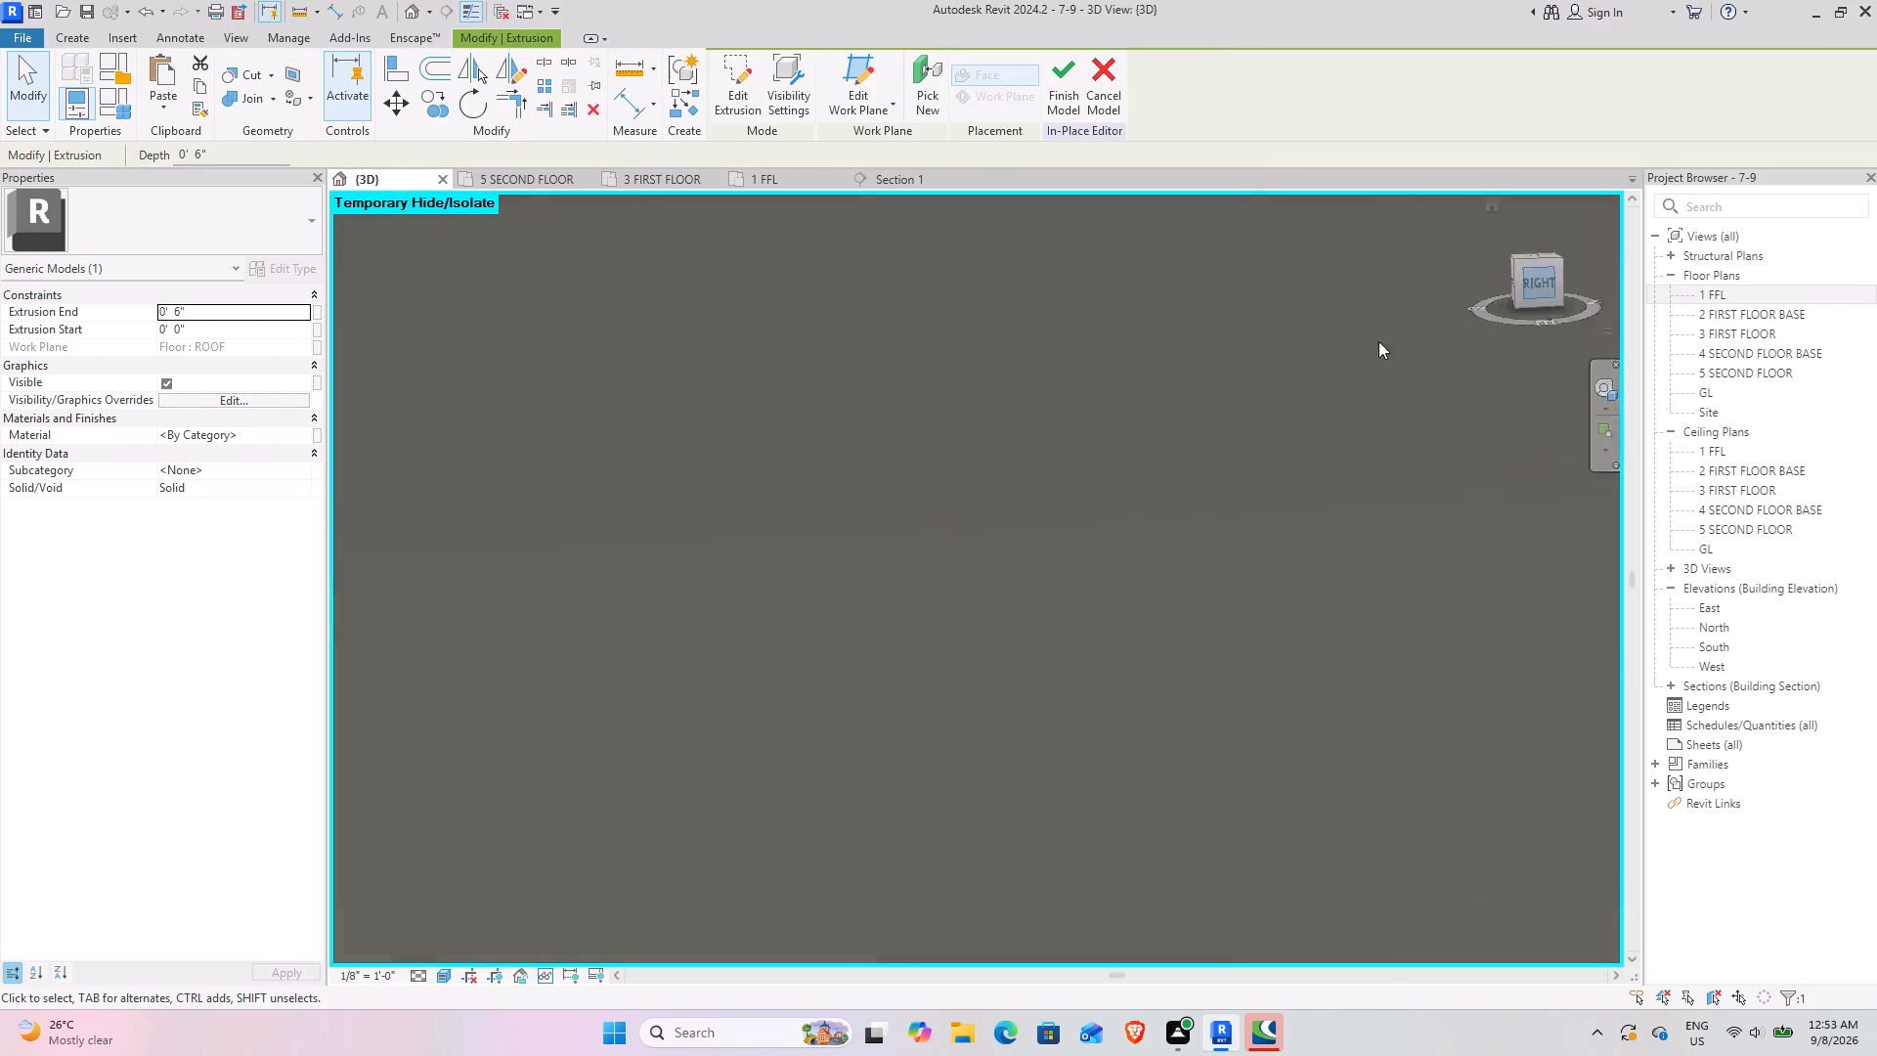
middle_click_drag(981, 506, 911, 609)
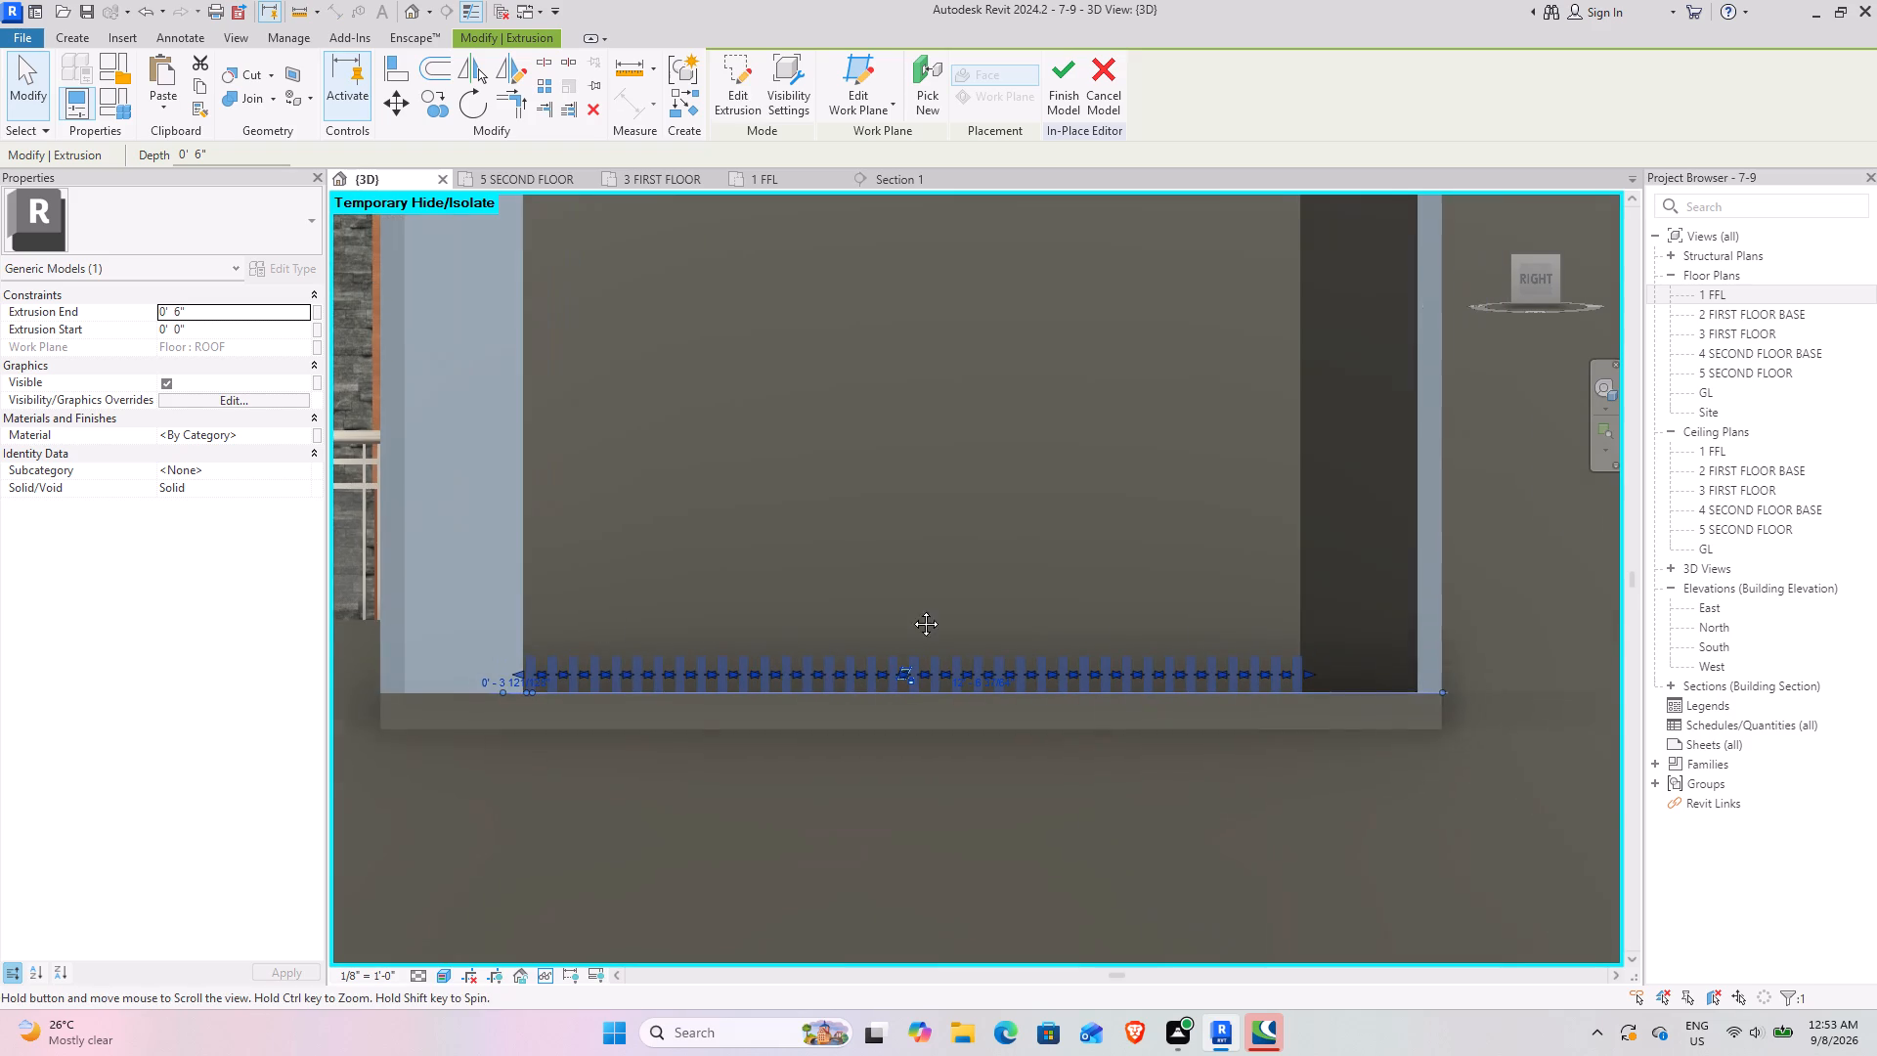
middle_click_drag(911, 609, 905, 613)
left_click(933, 548)
left_click(896, 682)
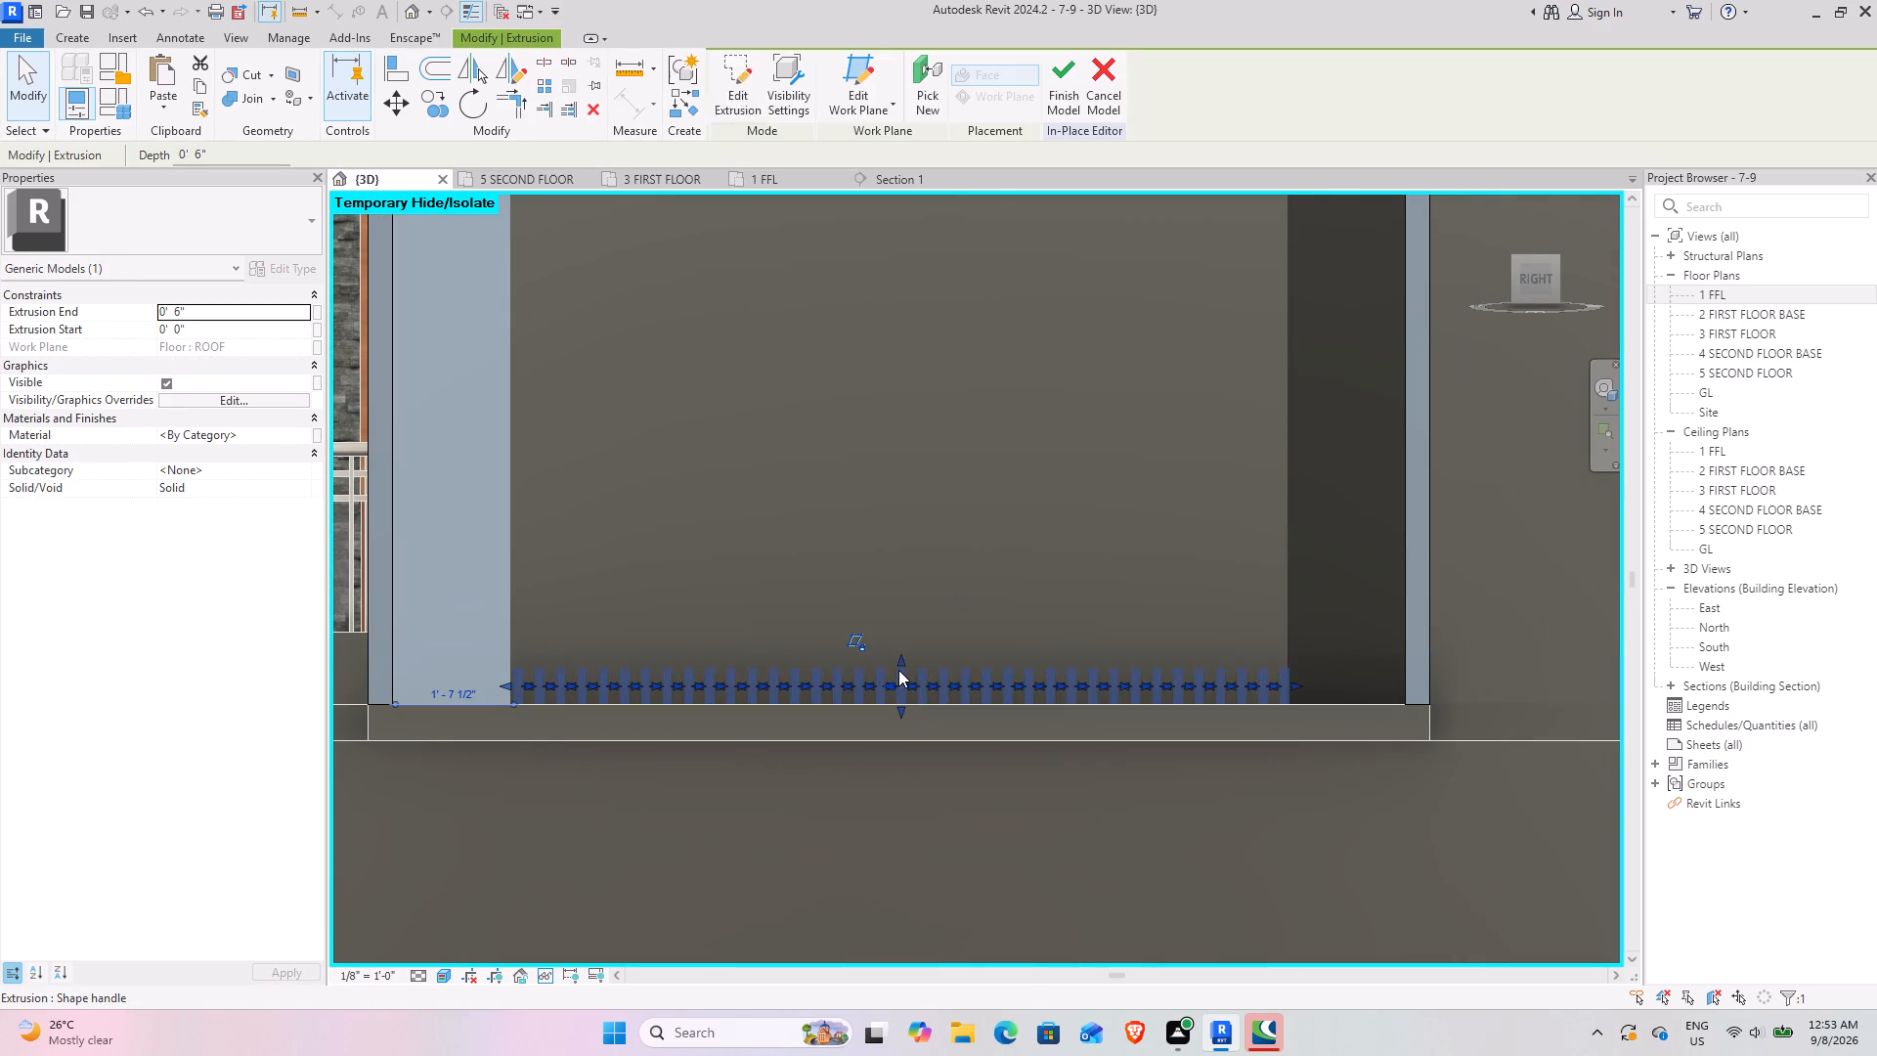
left_click_drag(898, 658, 896, 313)
middle_click_drag(921, 374, 936, 842)
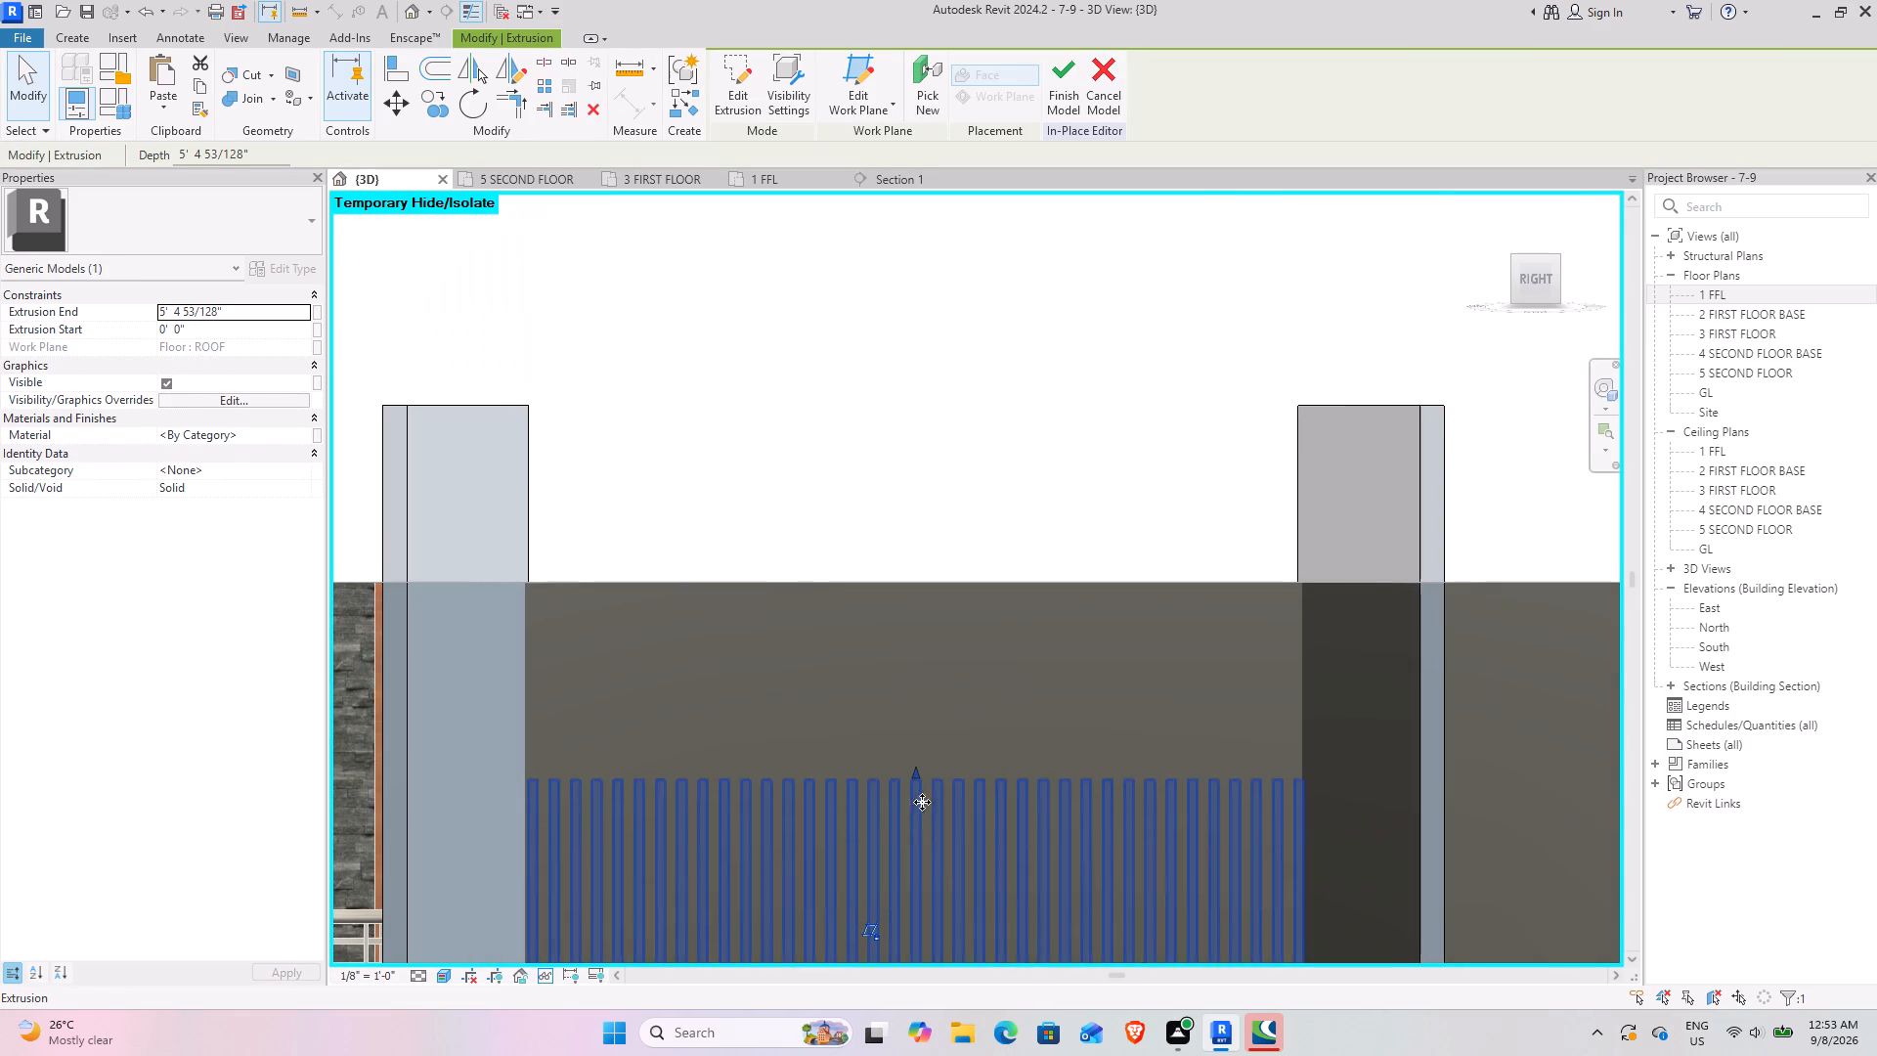
left_click_drag(918, 774, 893, 617)
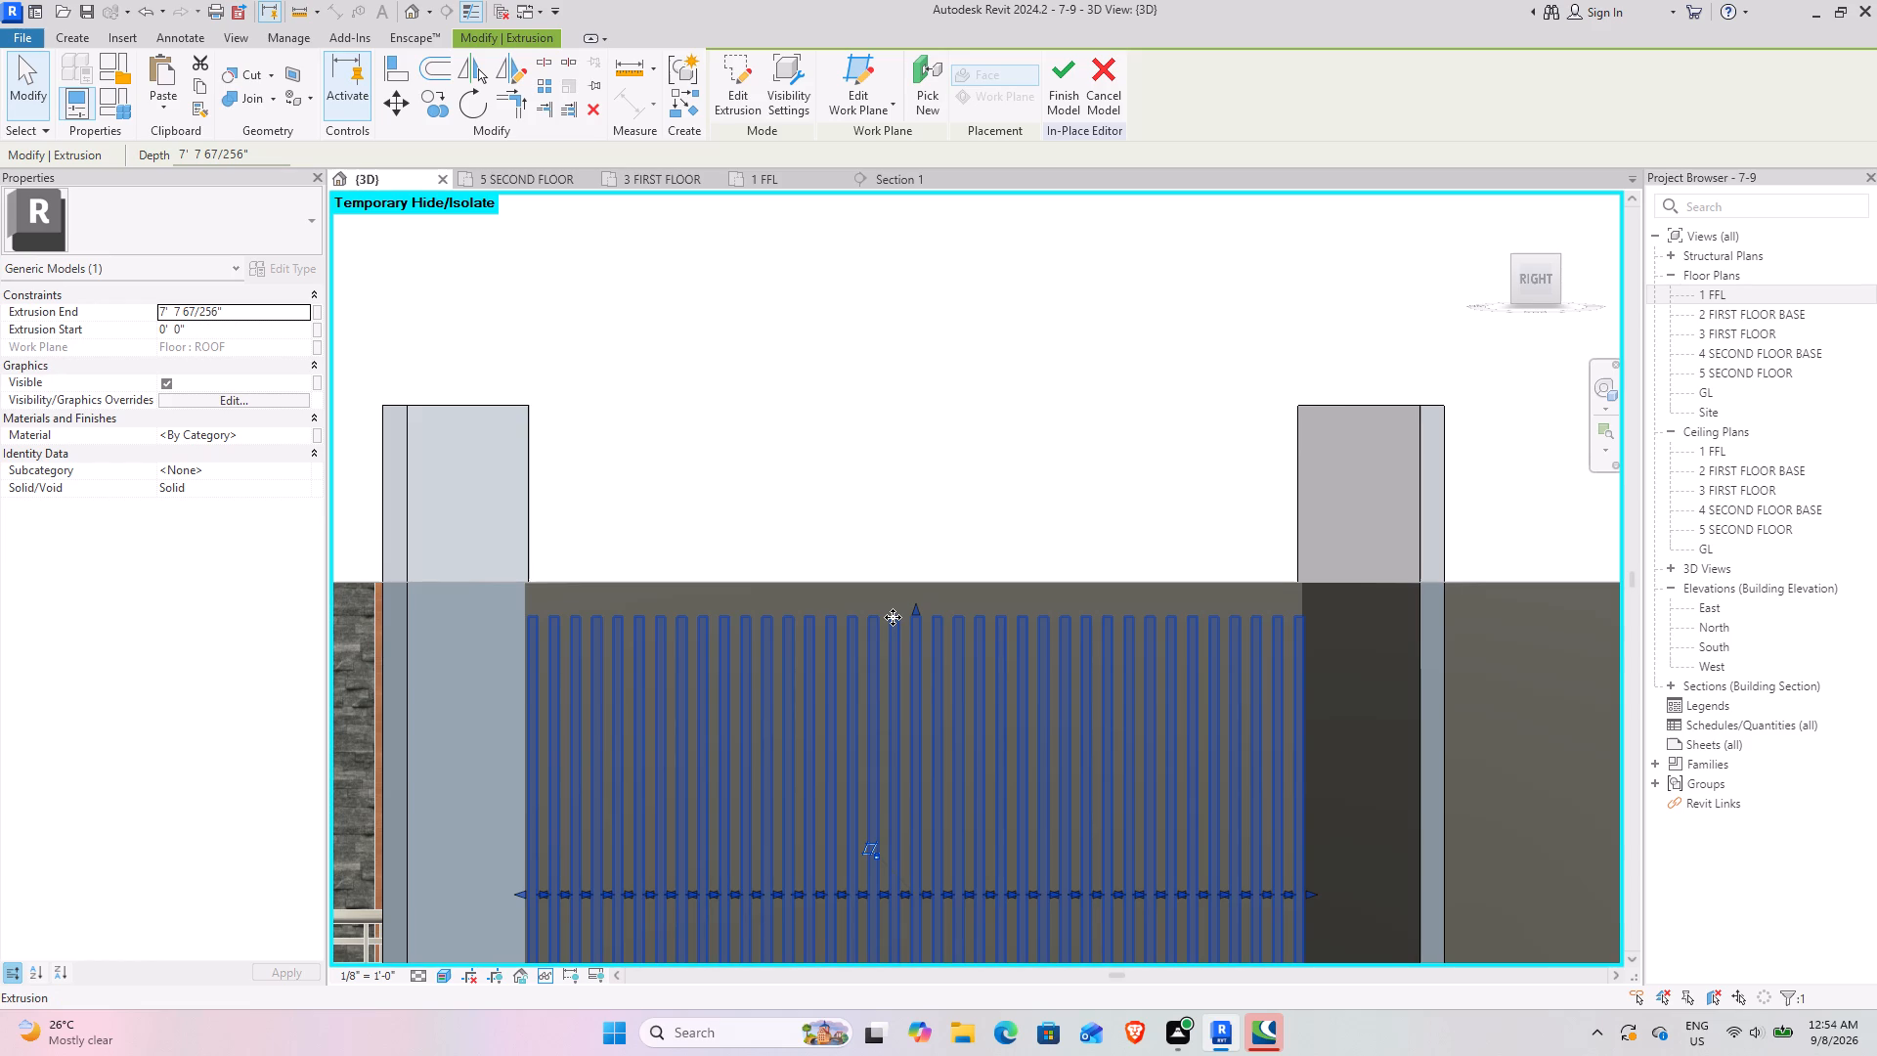
Create a new material for the vertical members with appearance colour RGB 64 128 128.
left_click(303, 434)
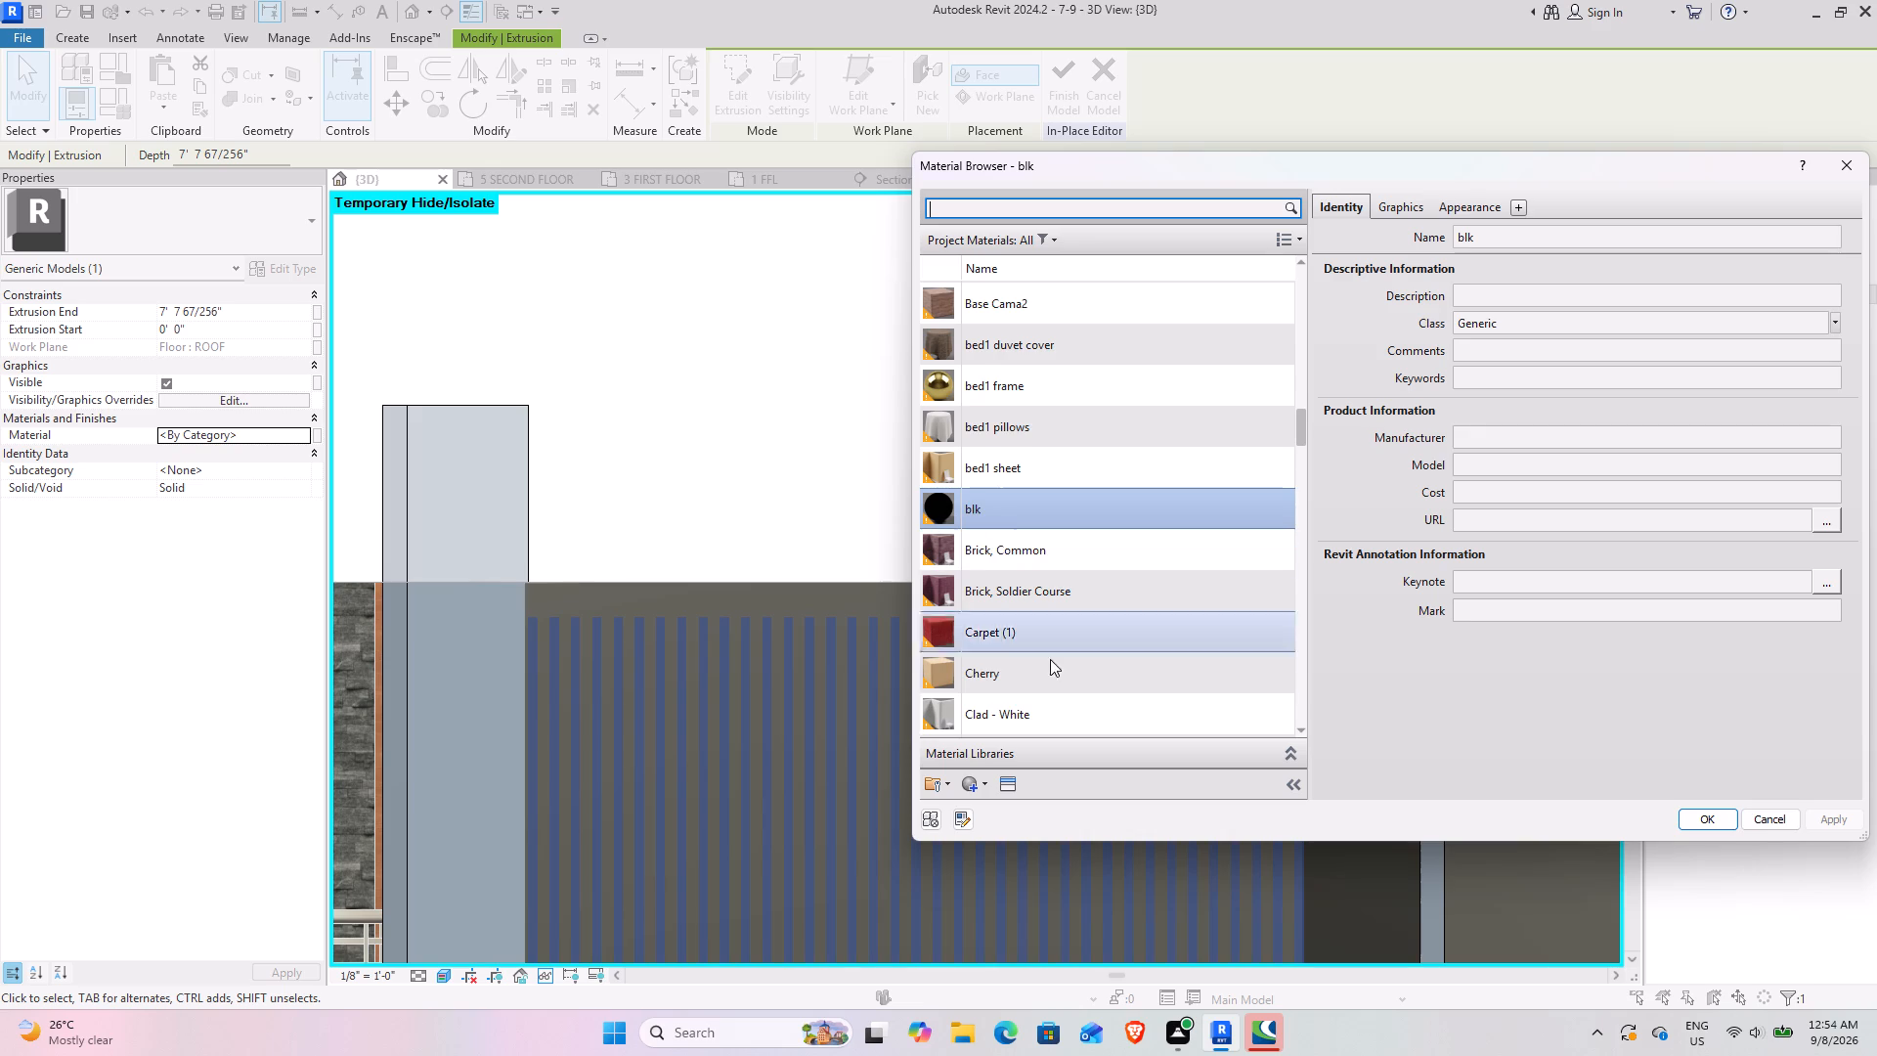
left_click(981, 783)
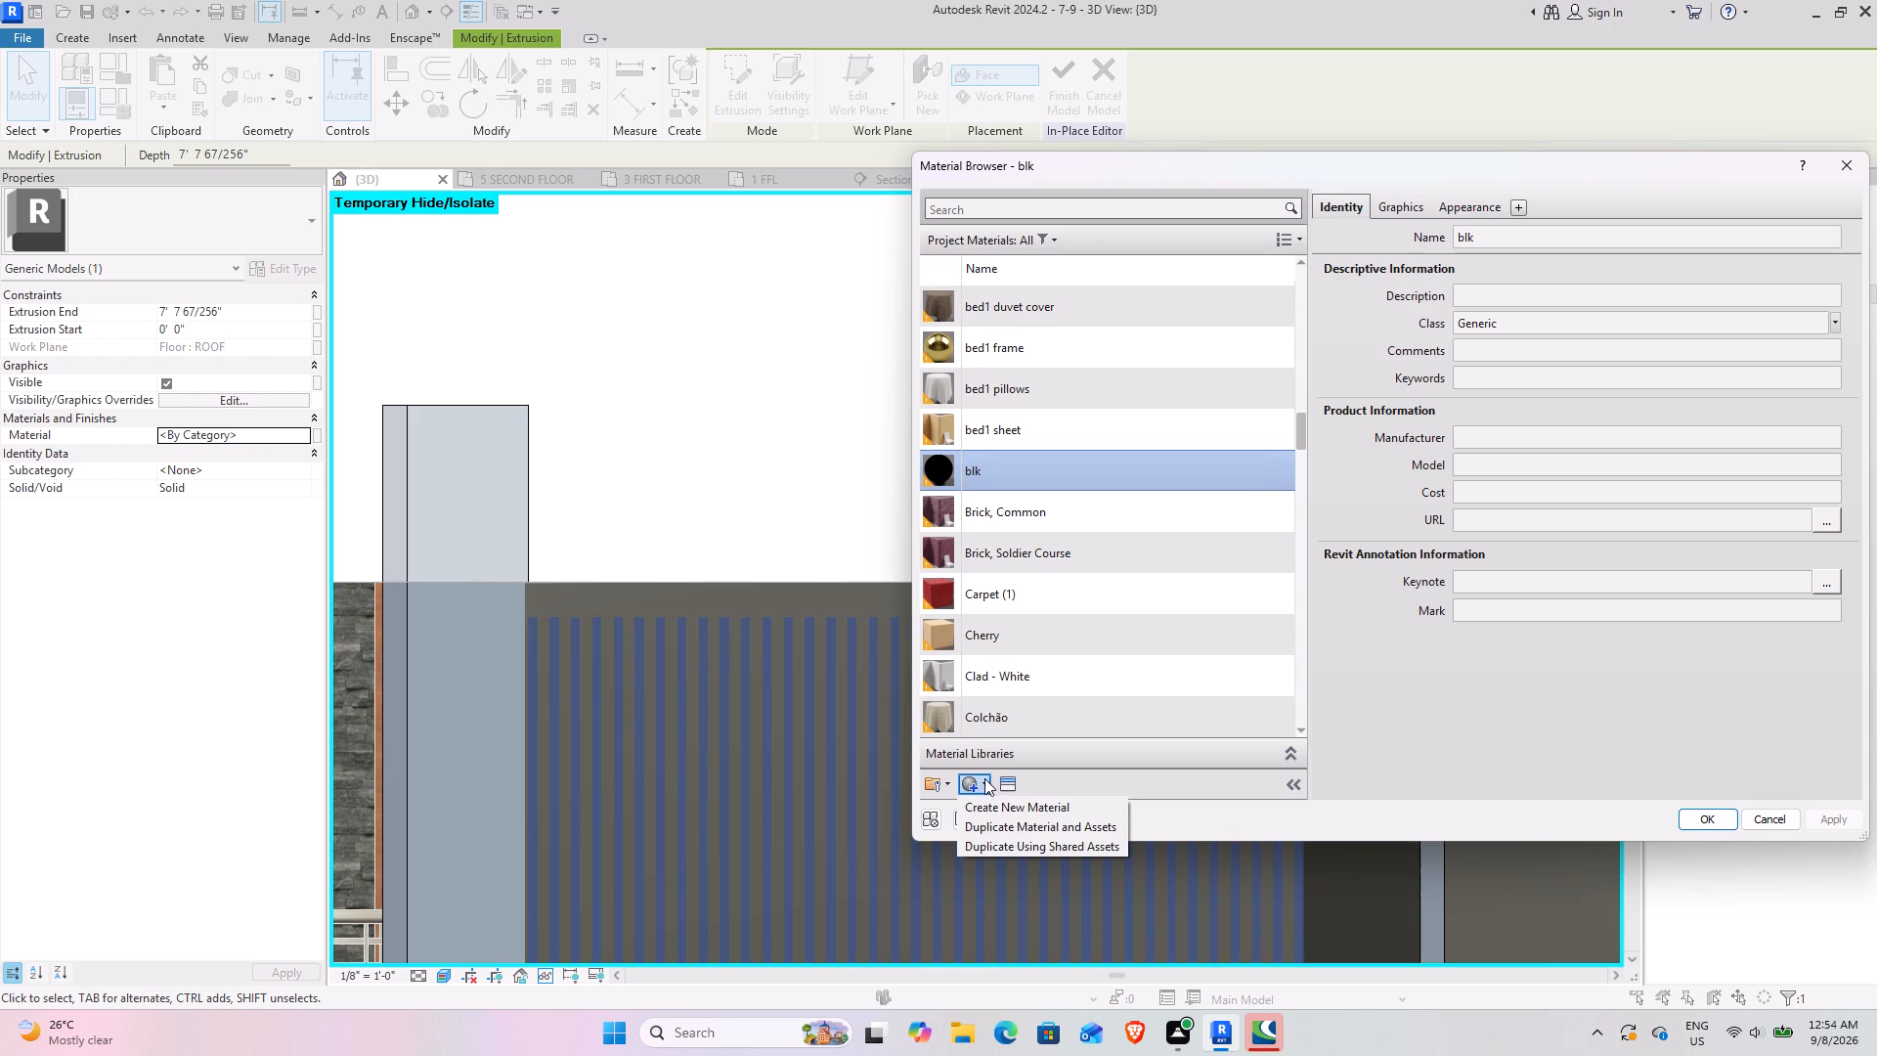
left_click(996, 802)
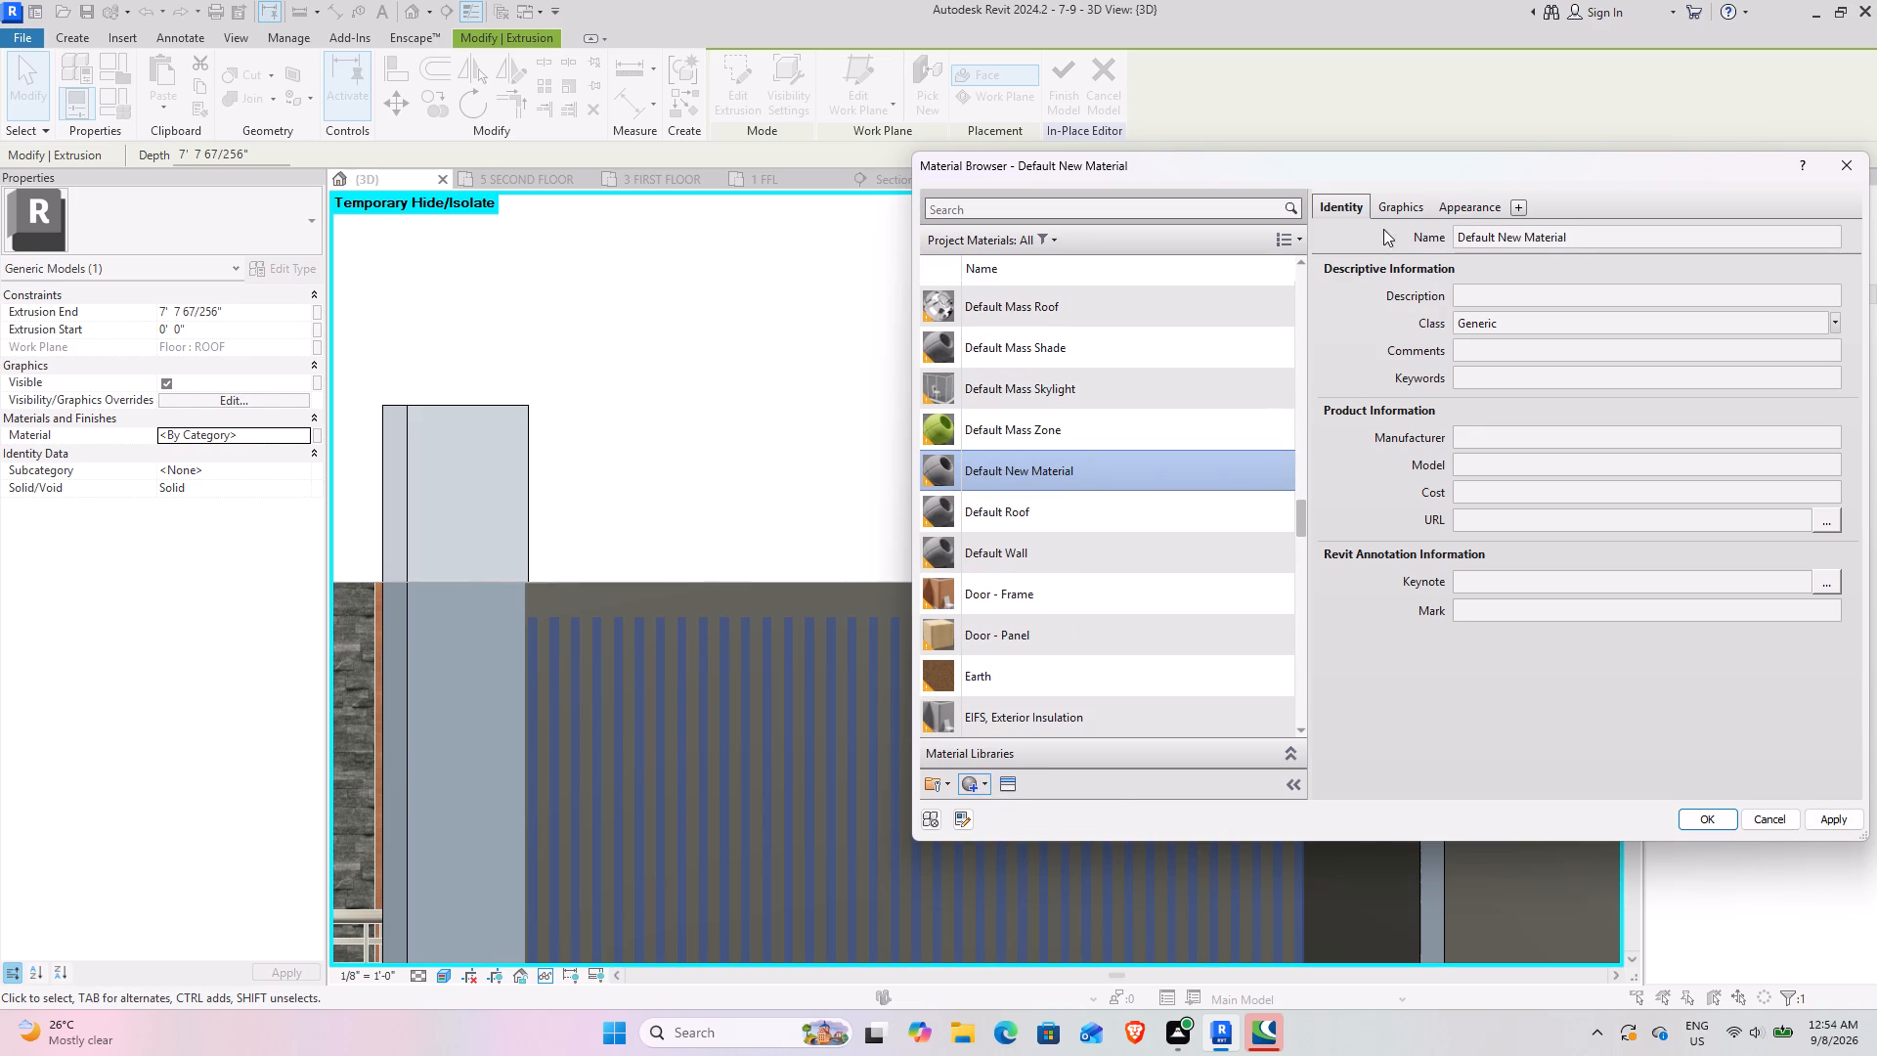
left_click(1471, 209)
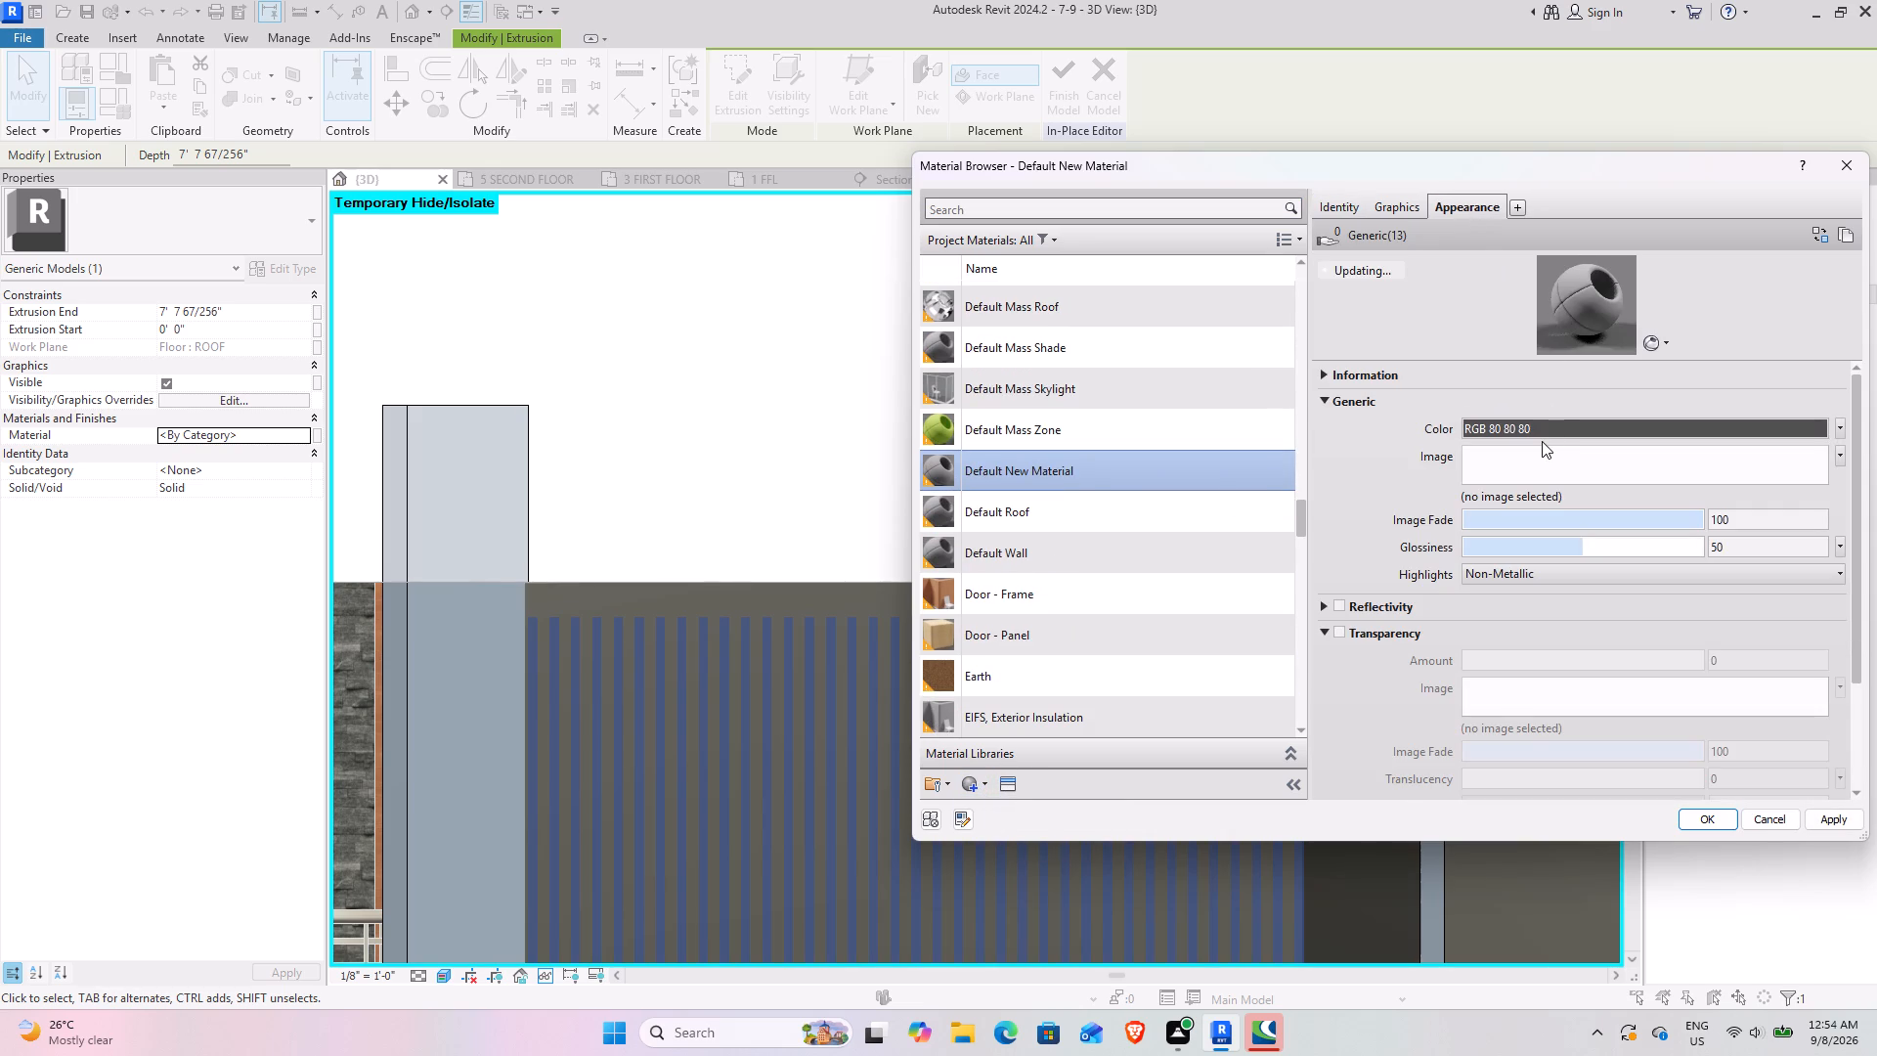
left_click(1523, 428)
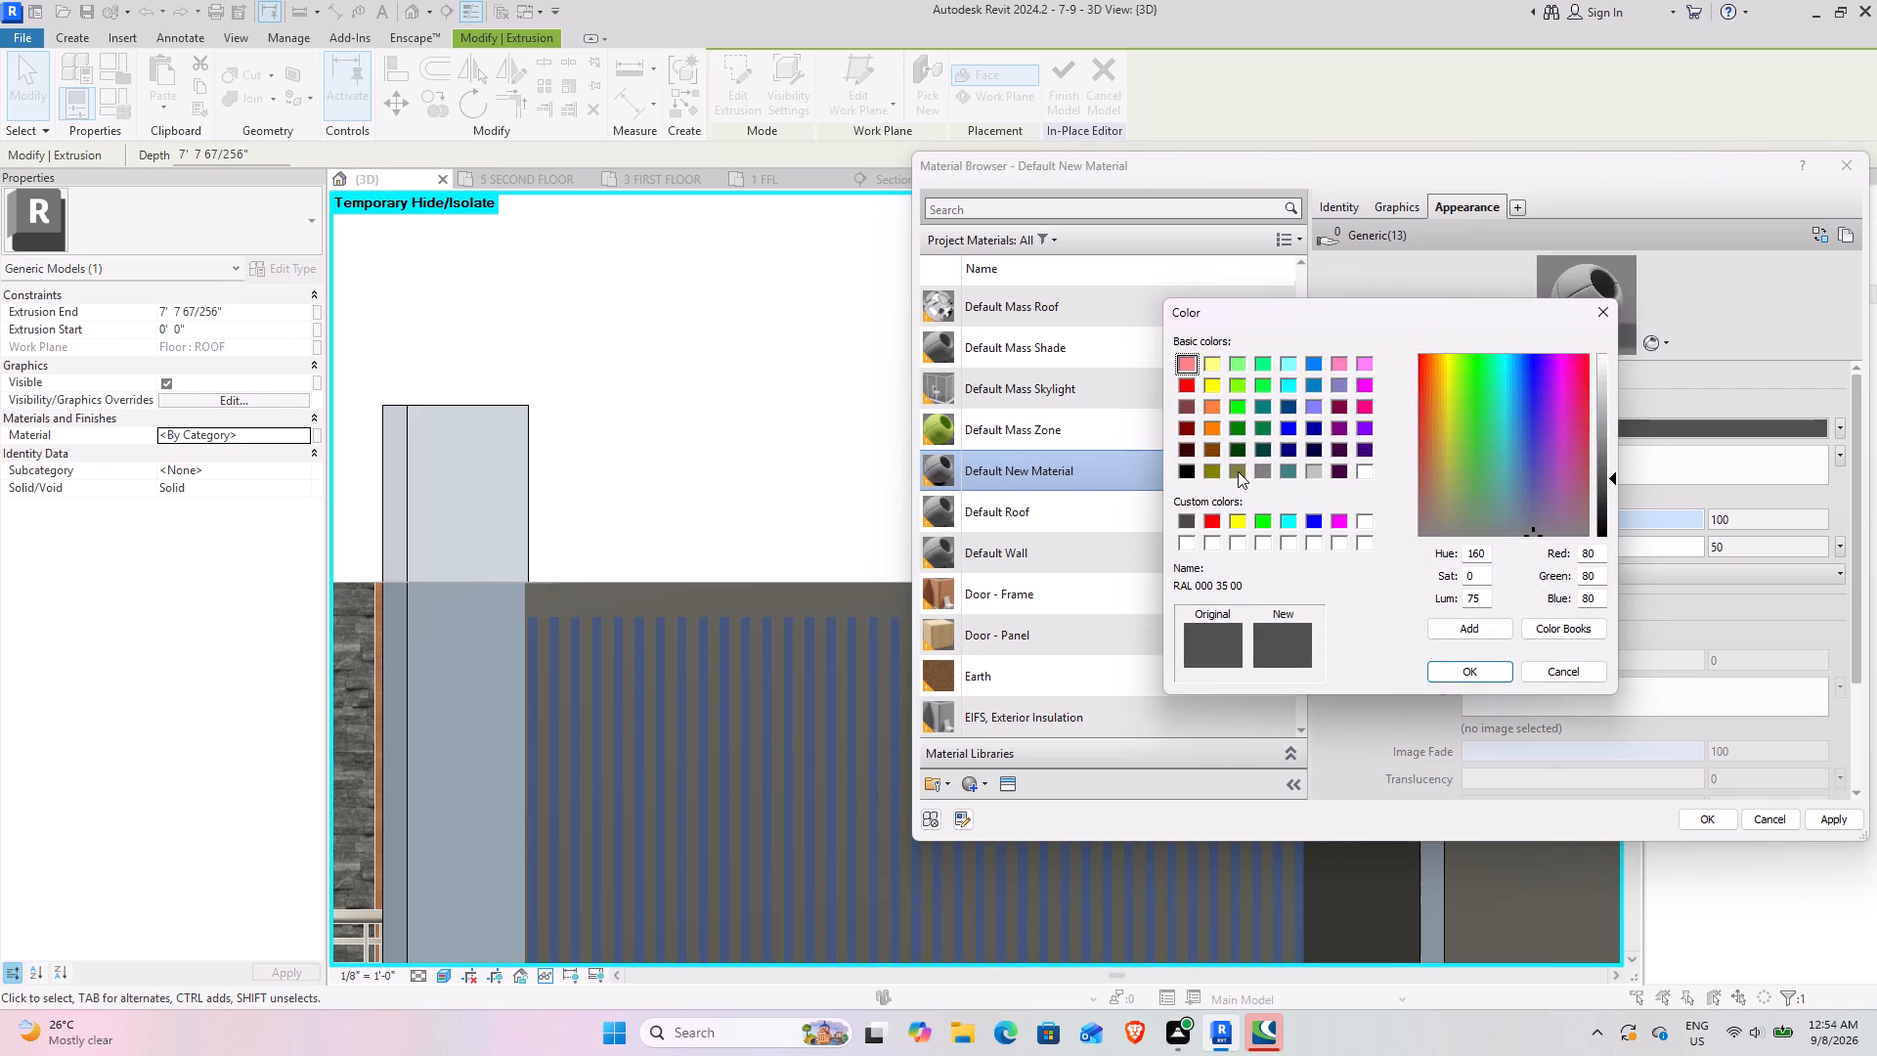
left_click(1292, 471)
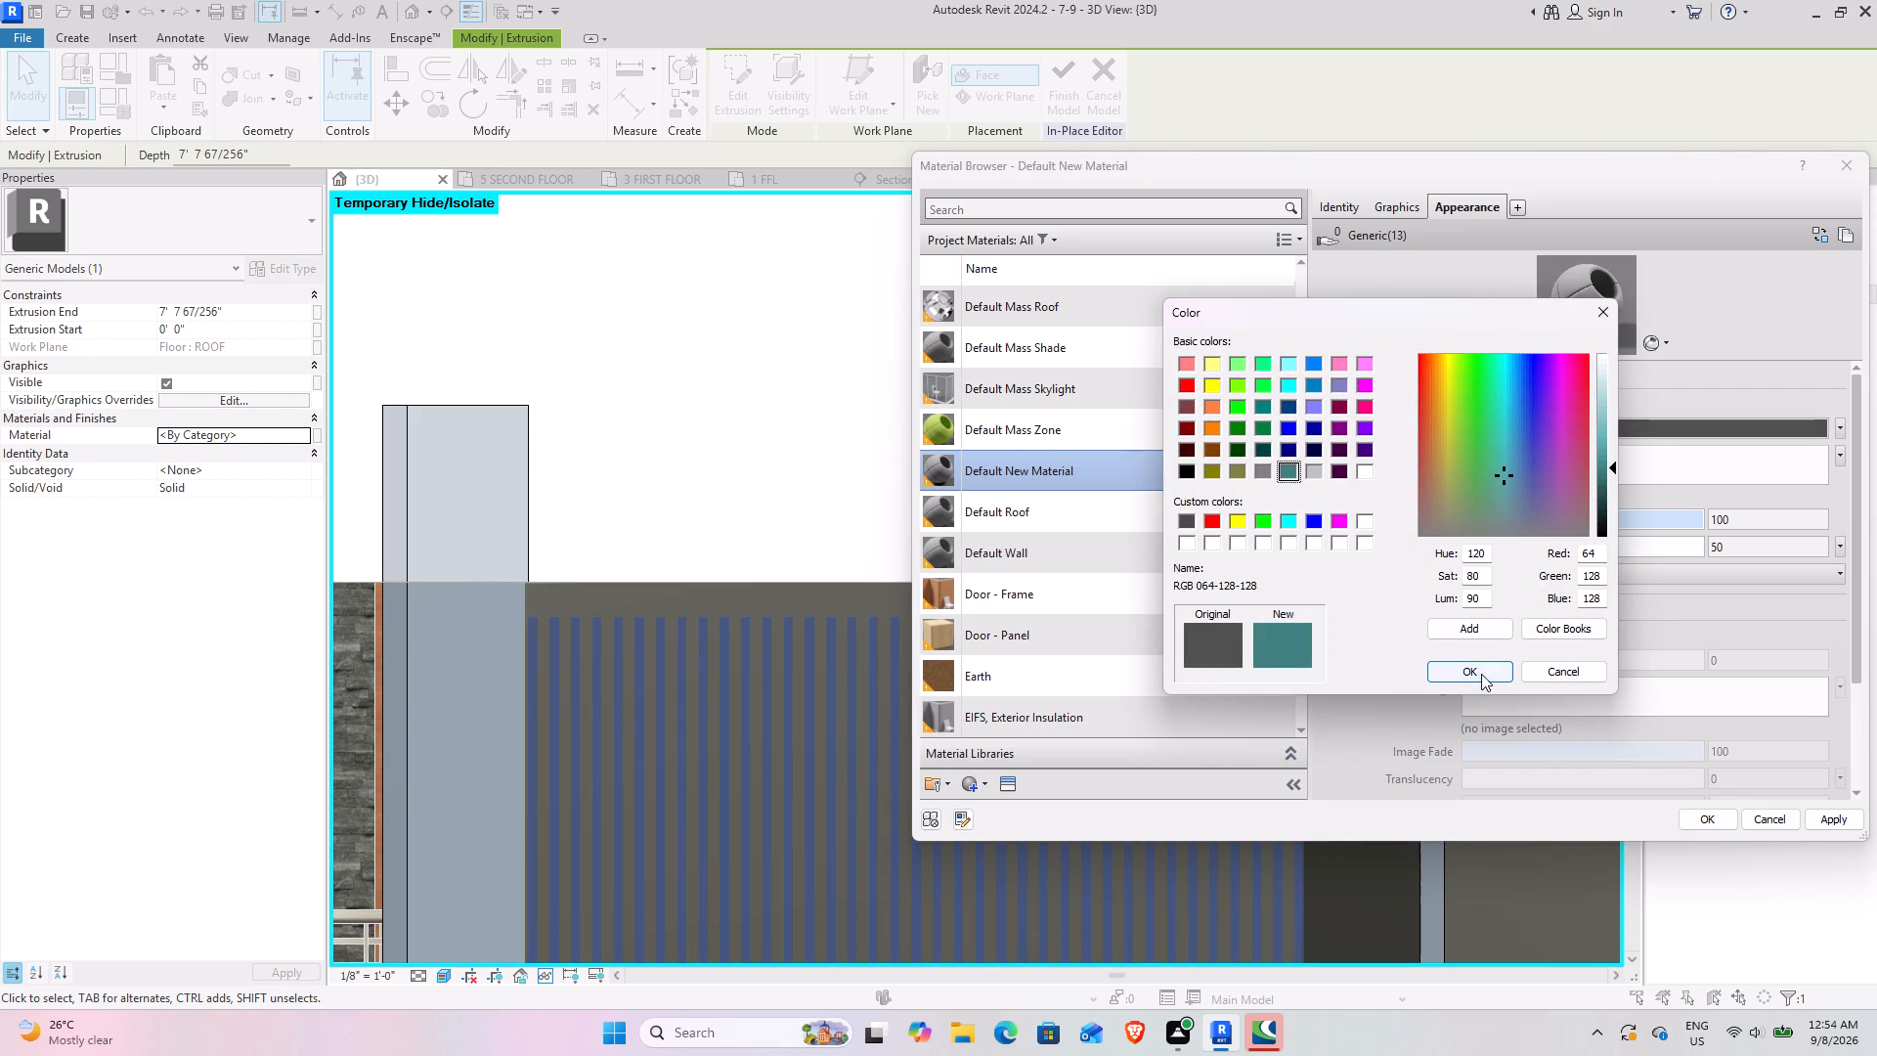
left_click(1495, 675)
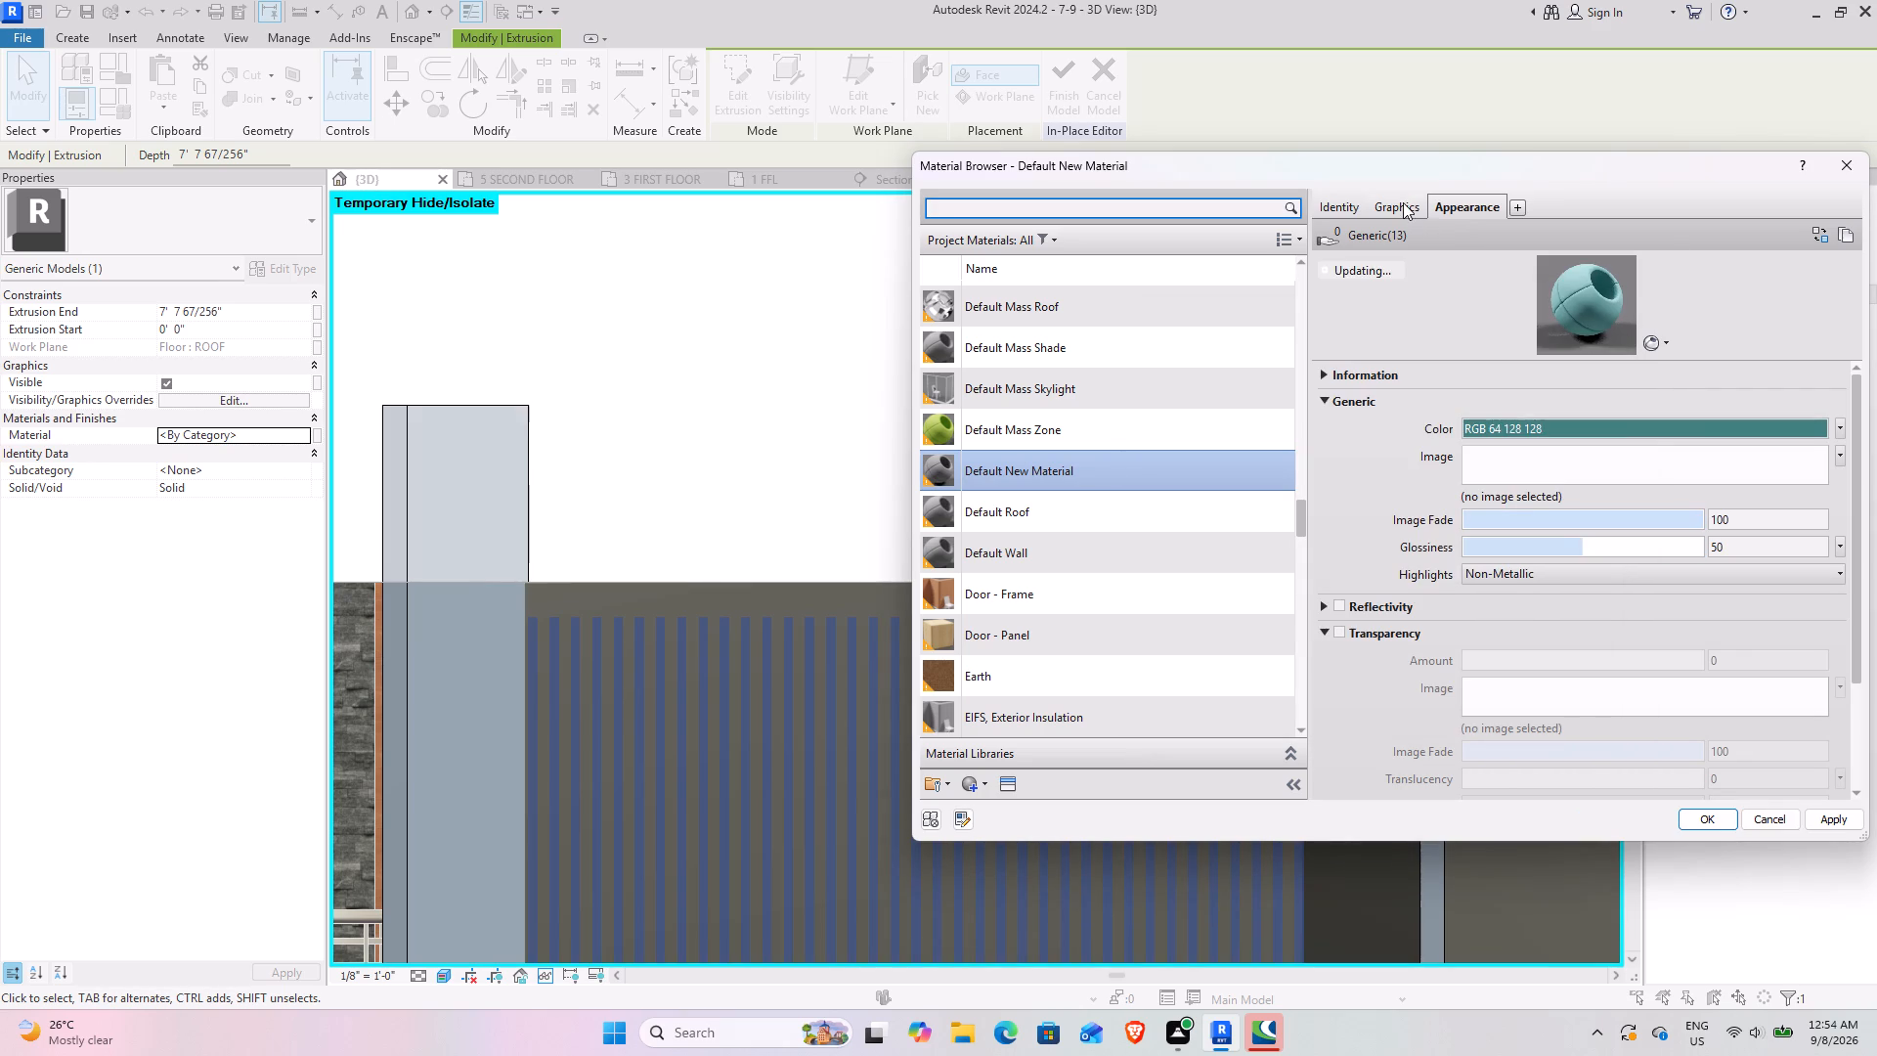
Set the new material's shading to use the render appearance and assign it to the vertical members.
left_click(1403, 202)
left_click(1455, 264)
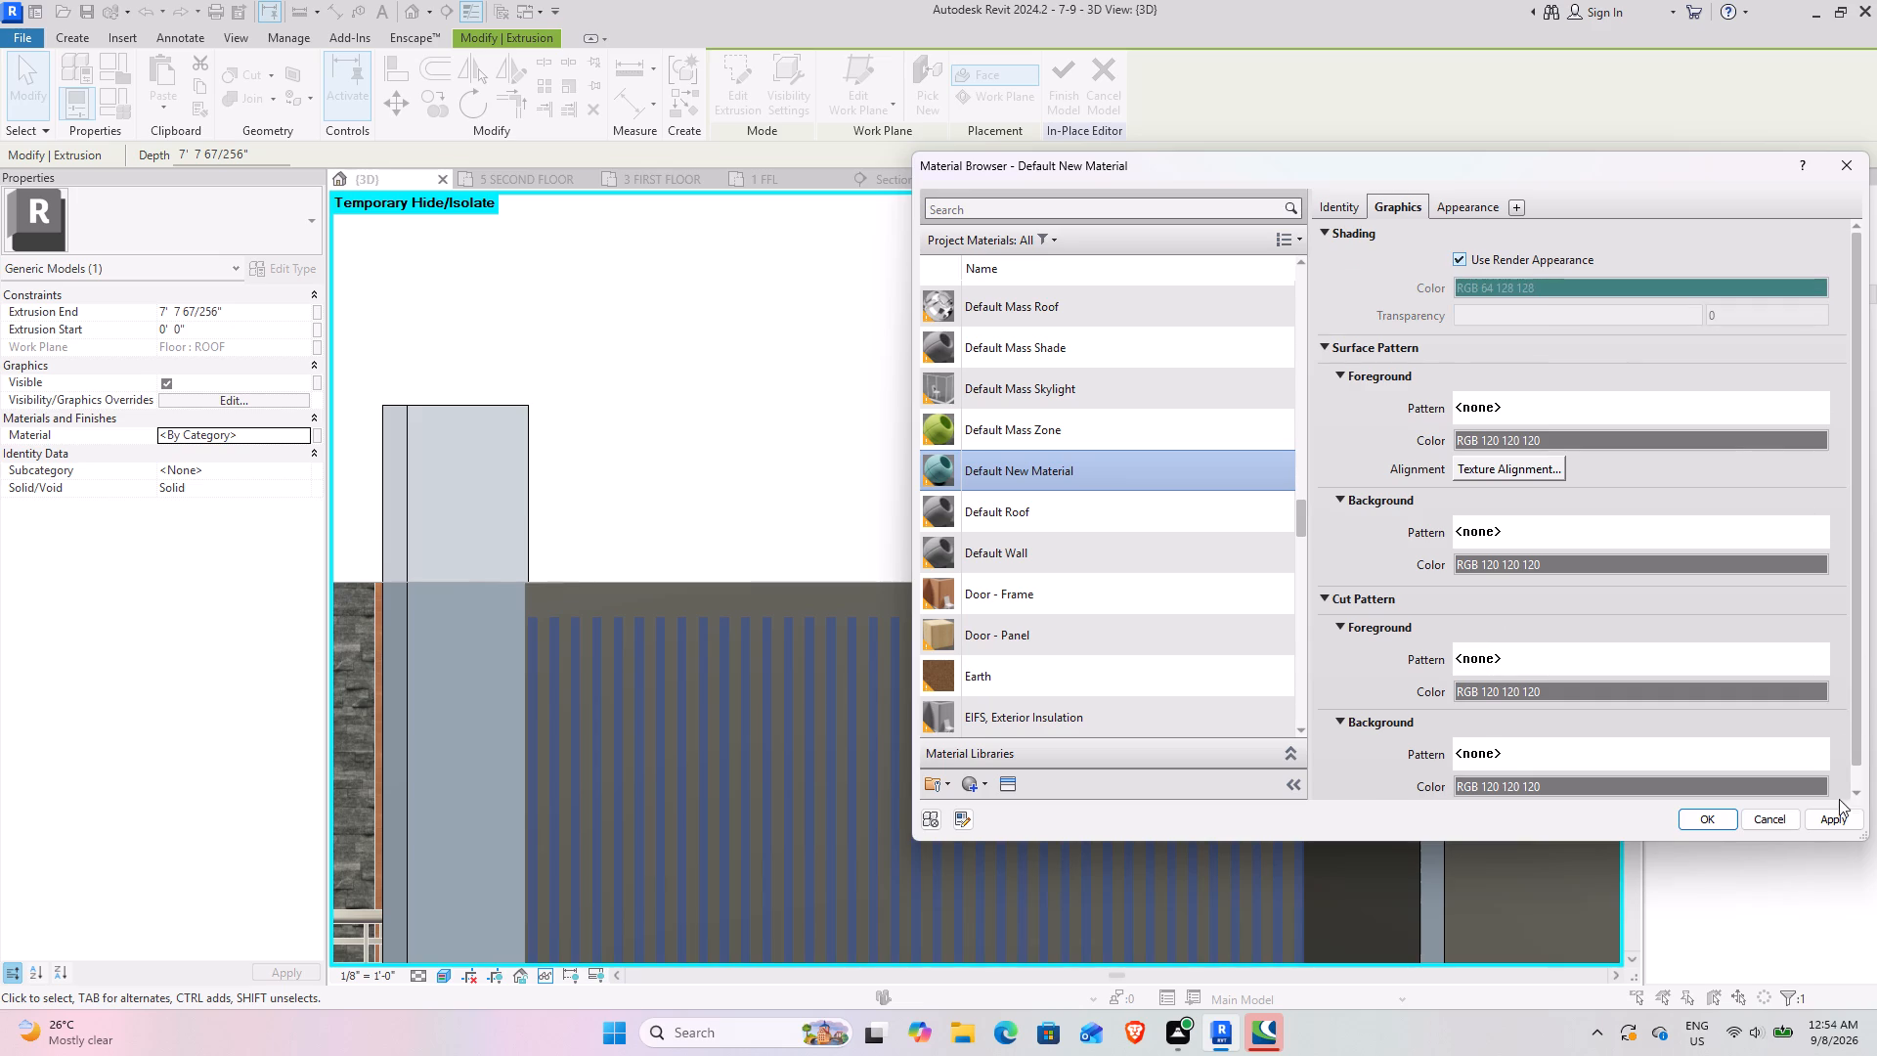
left_click(1828, 823)
left_click(1699, 822)
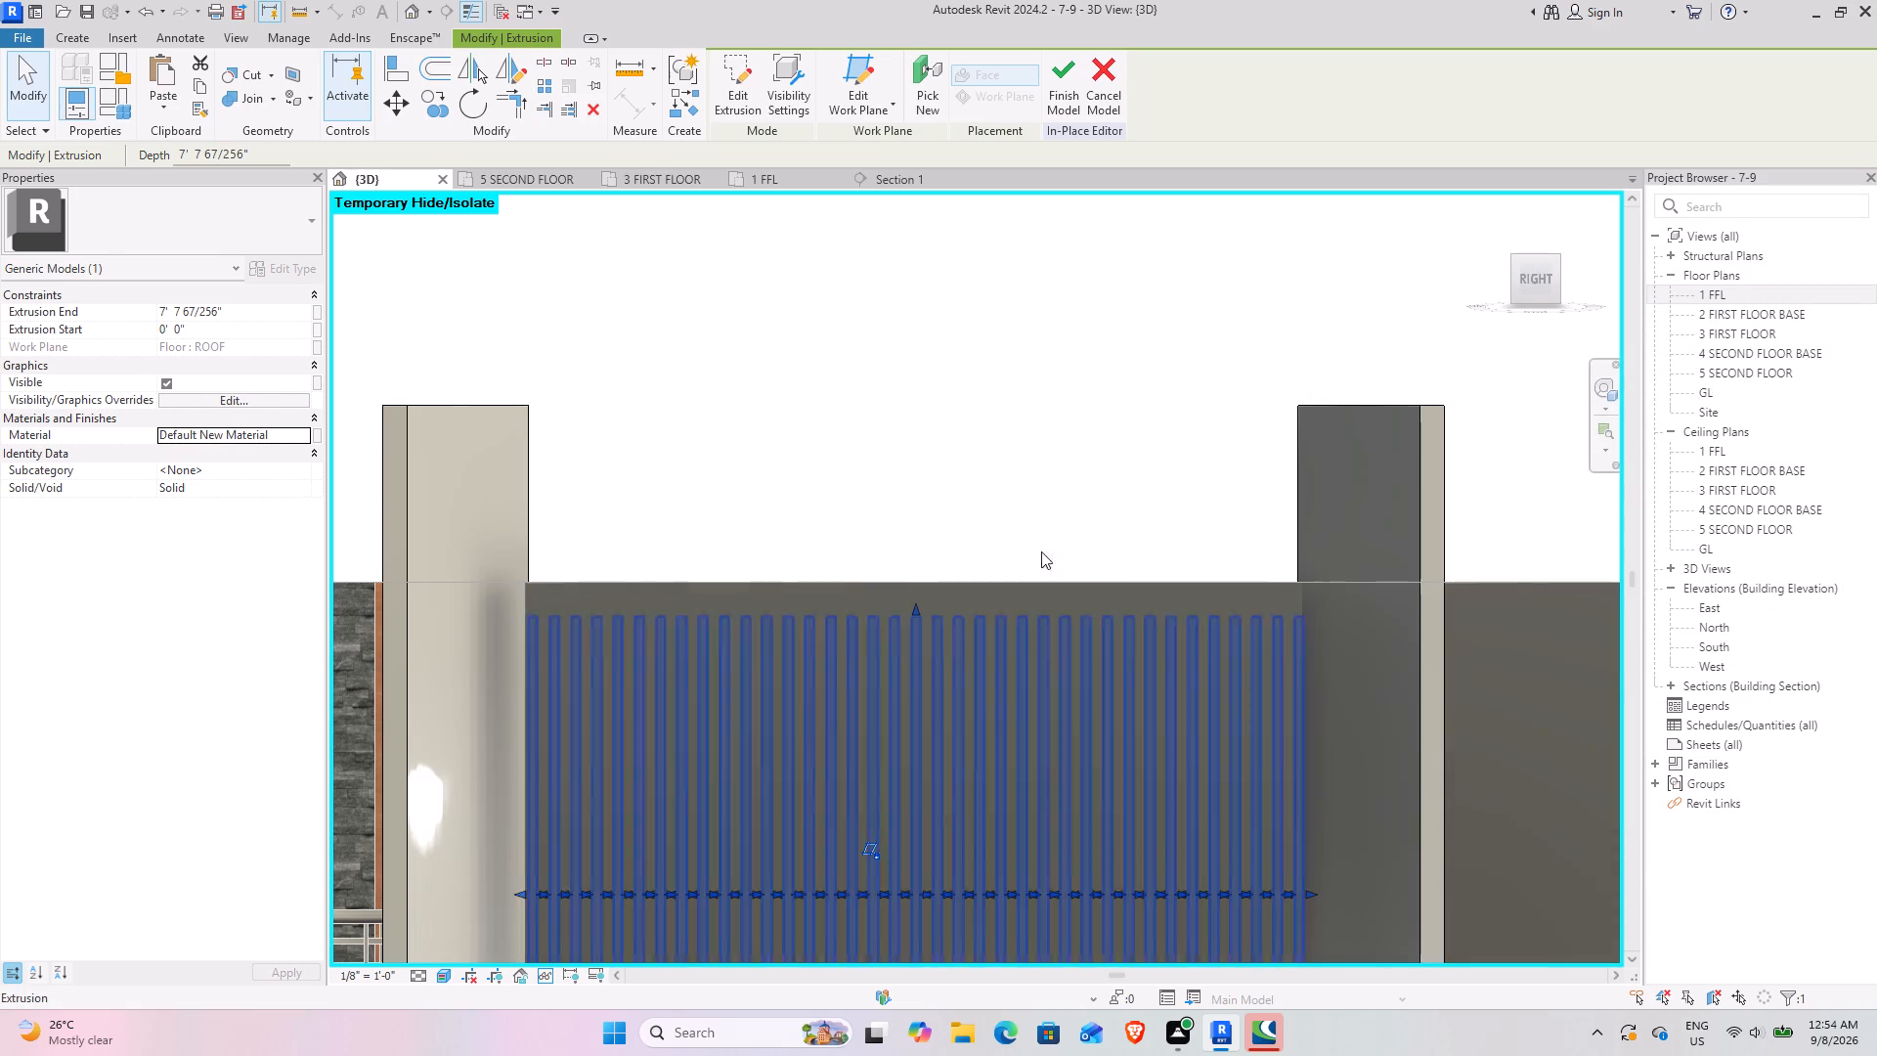
left_click(1005, 456)
scroll(827, 415, "down", 9)
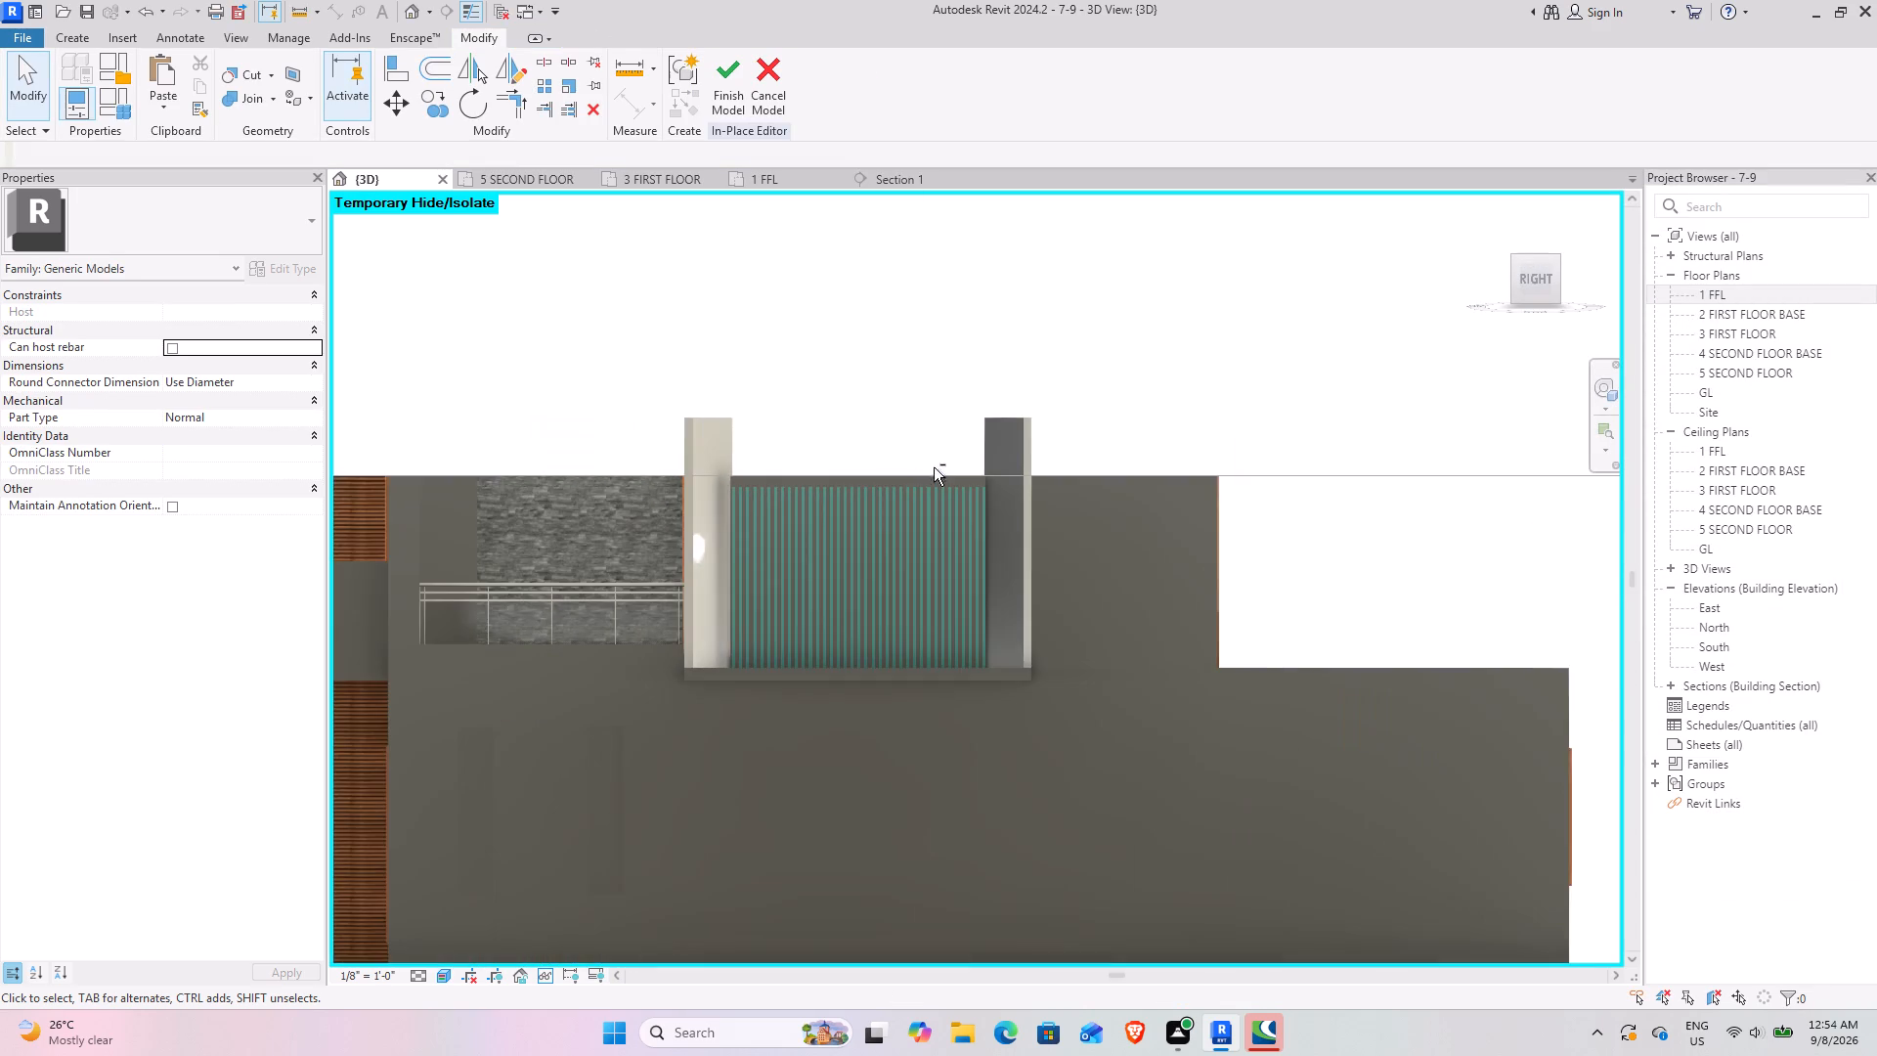
Finish the in-place model containing the bevelled frame's fins and the teal vertical members.
middle_click_drag(934, 467, 703, 694, "shift")
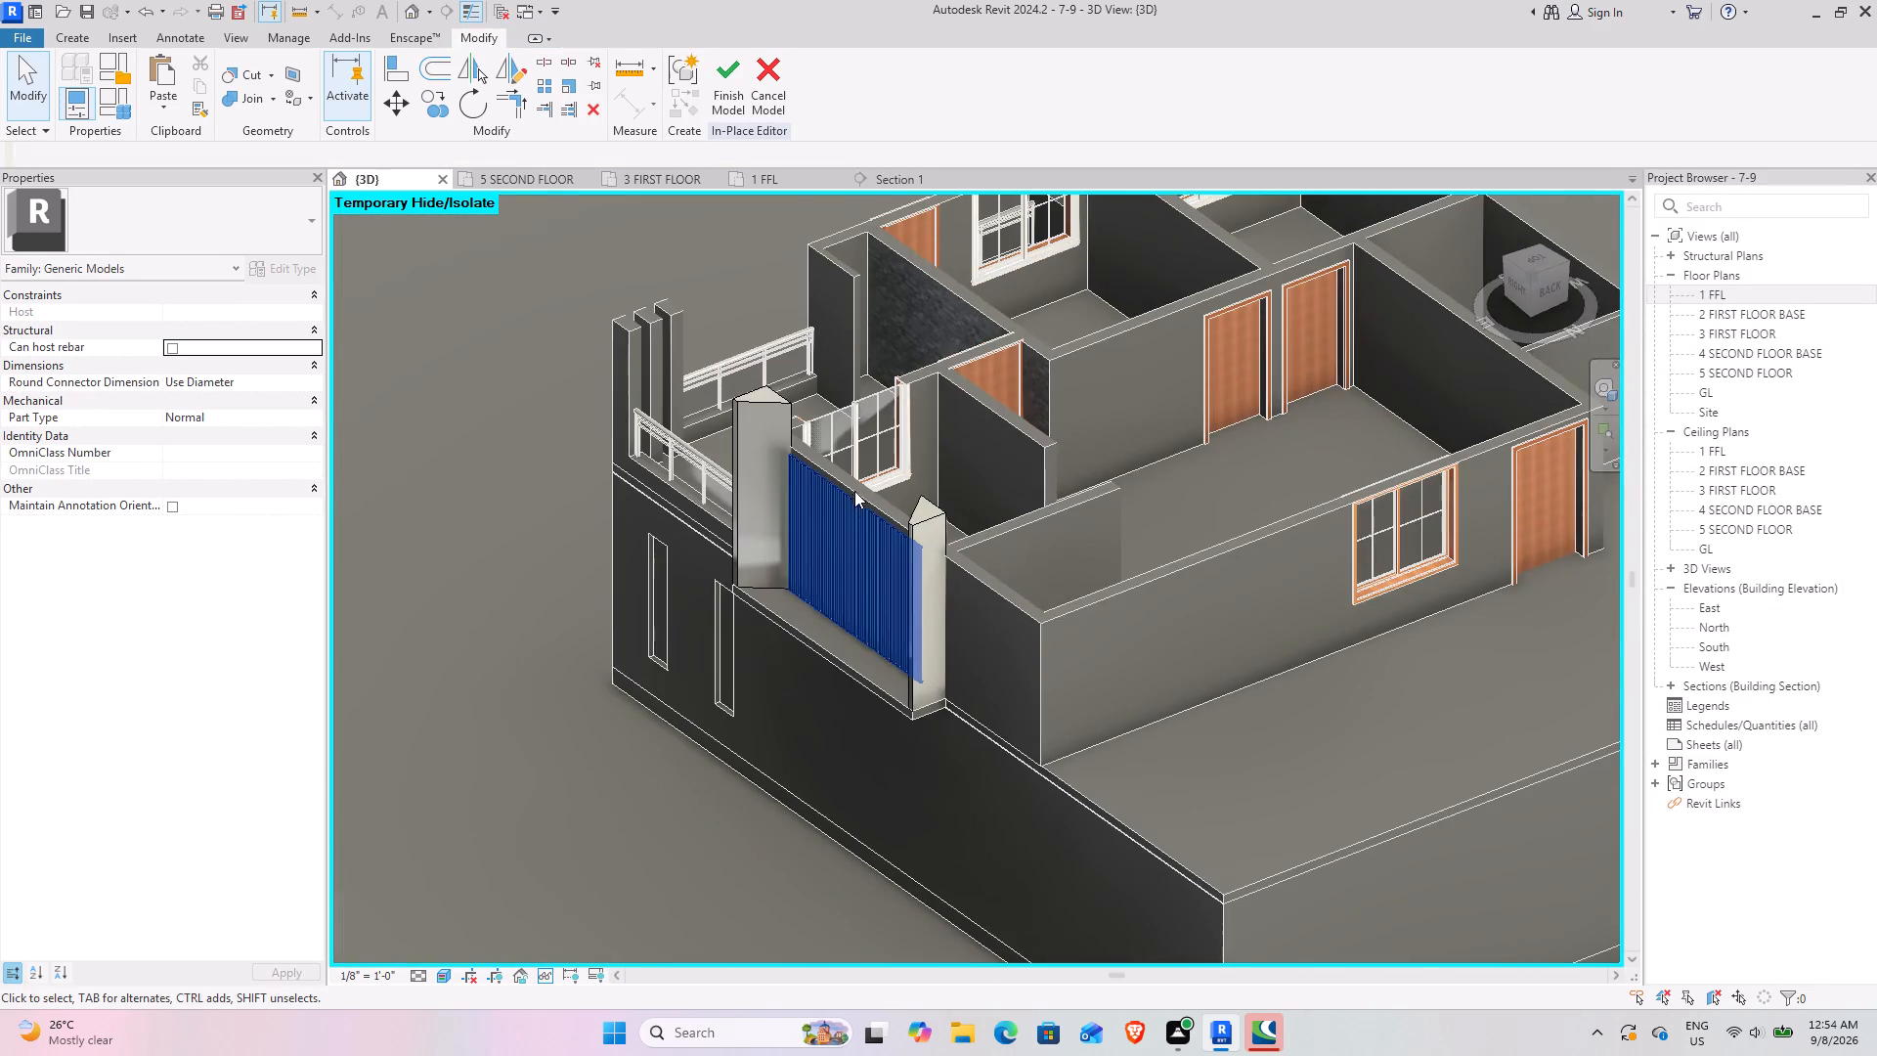
scroll(854, 486, "up", 10)
middle_click_drag(672, 547, 931, 399, "shift")
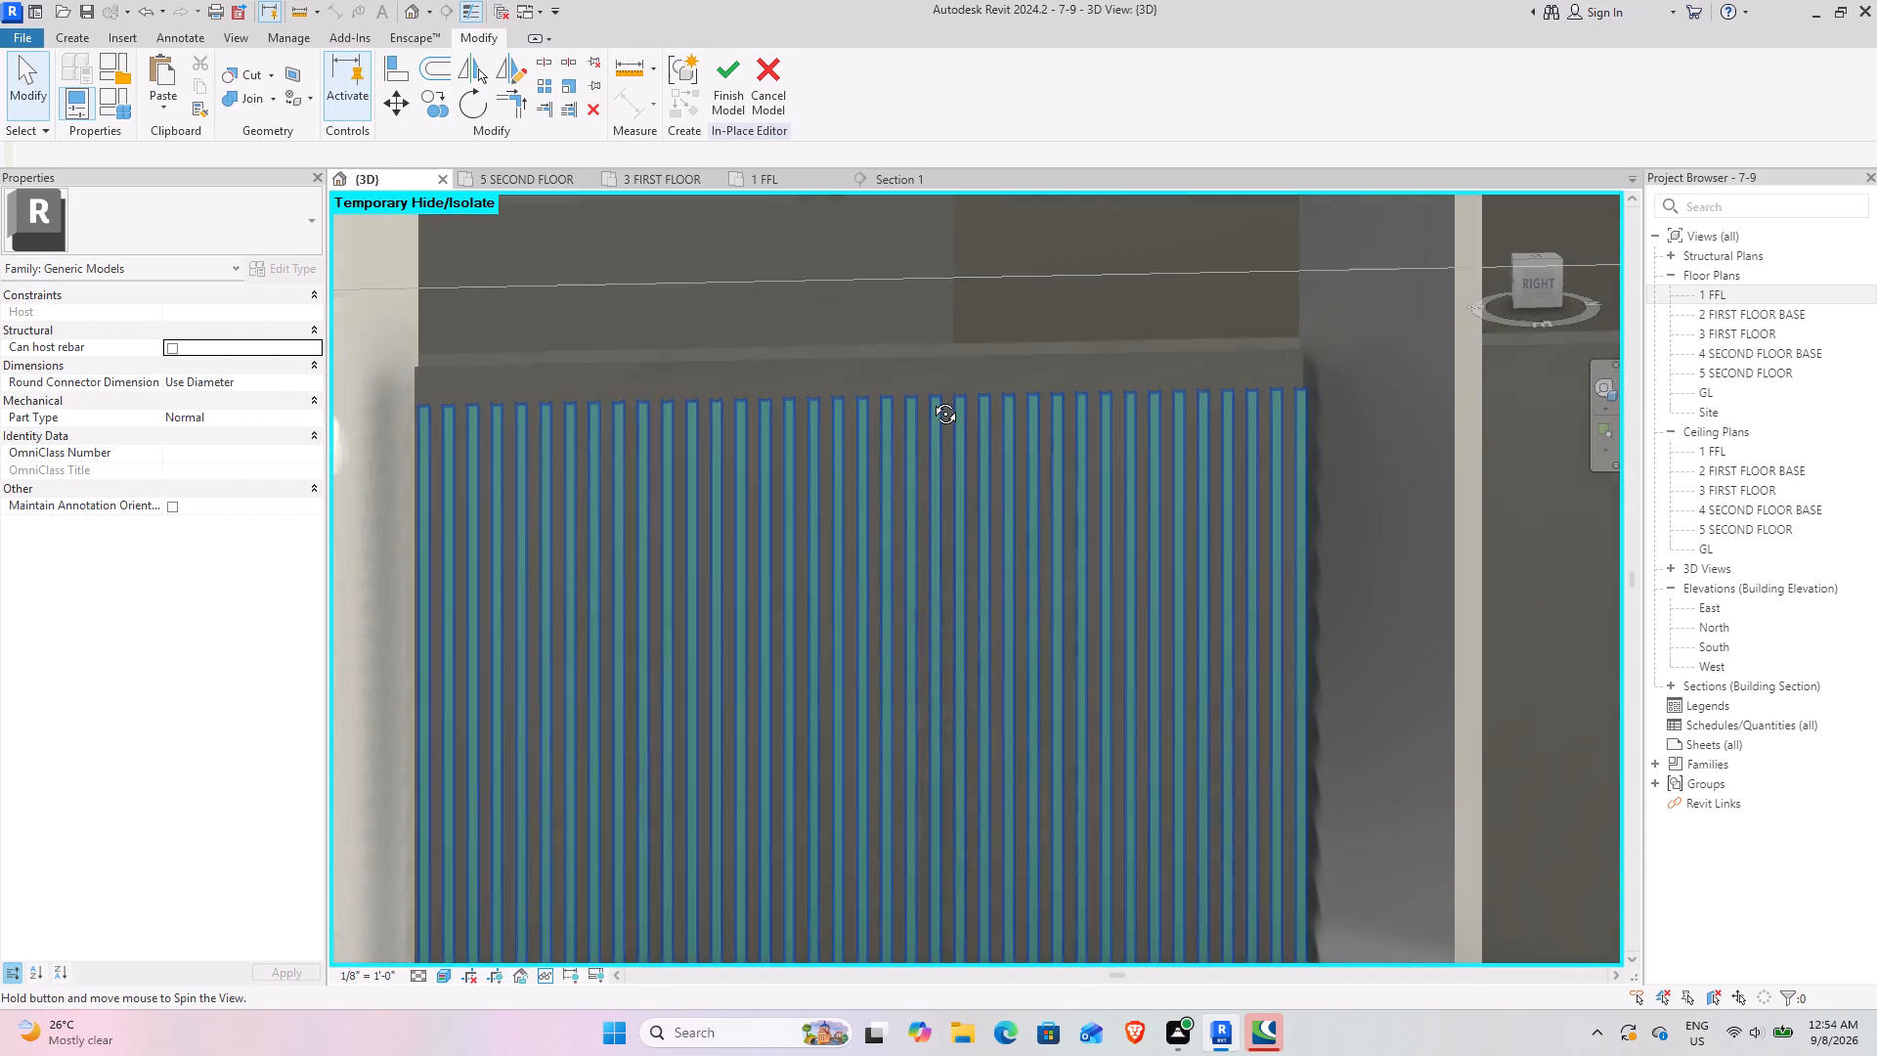
middle_click_drag(931, 399, 861, 404, "shift")
scroll(758, 447, "down", 9)
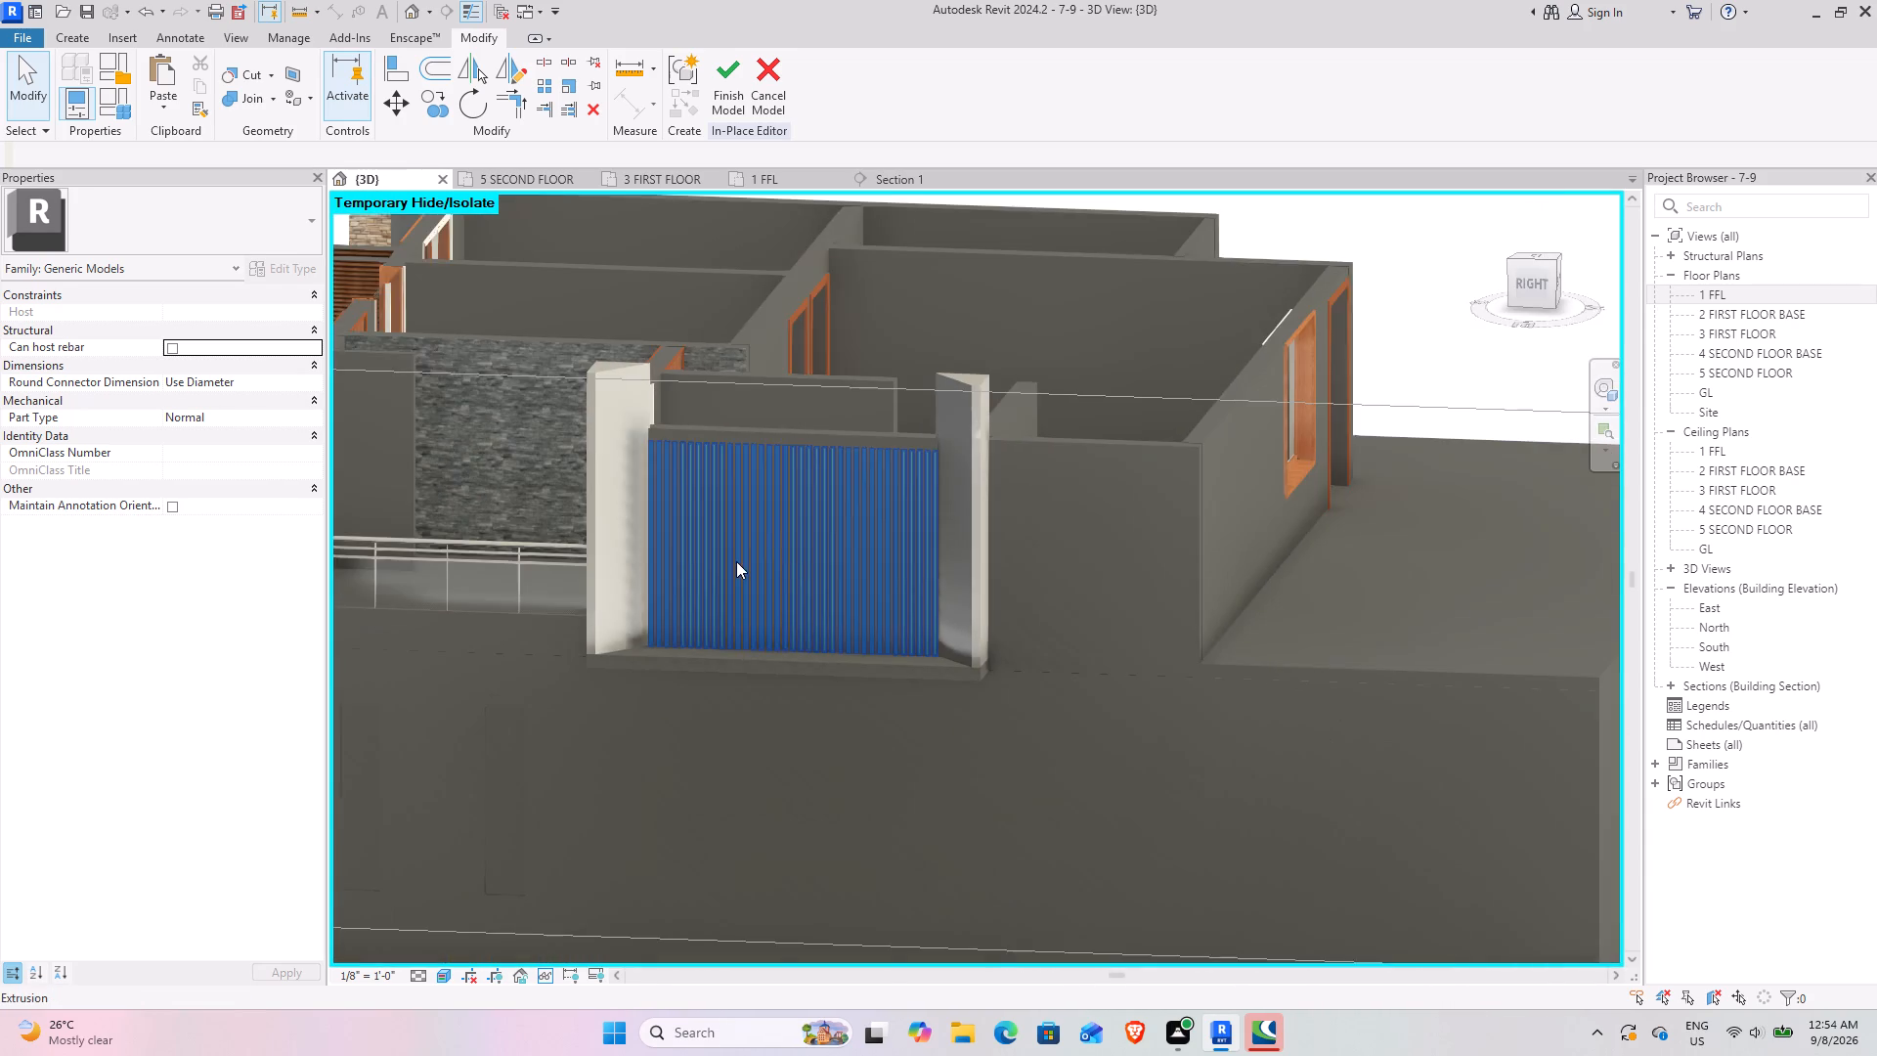
middle_click_drag(736, 561, 1024, 726)
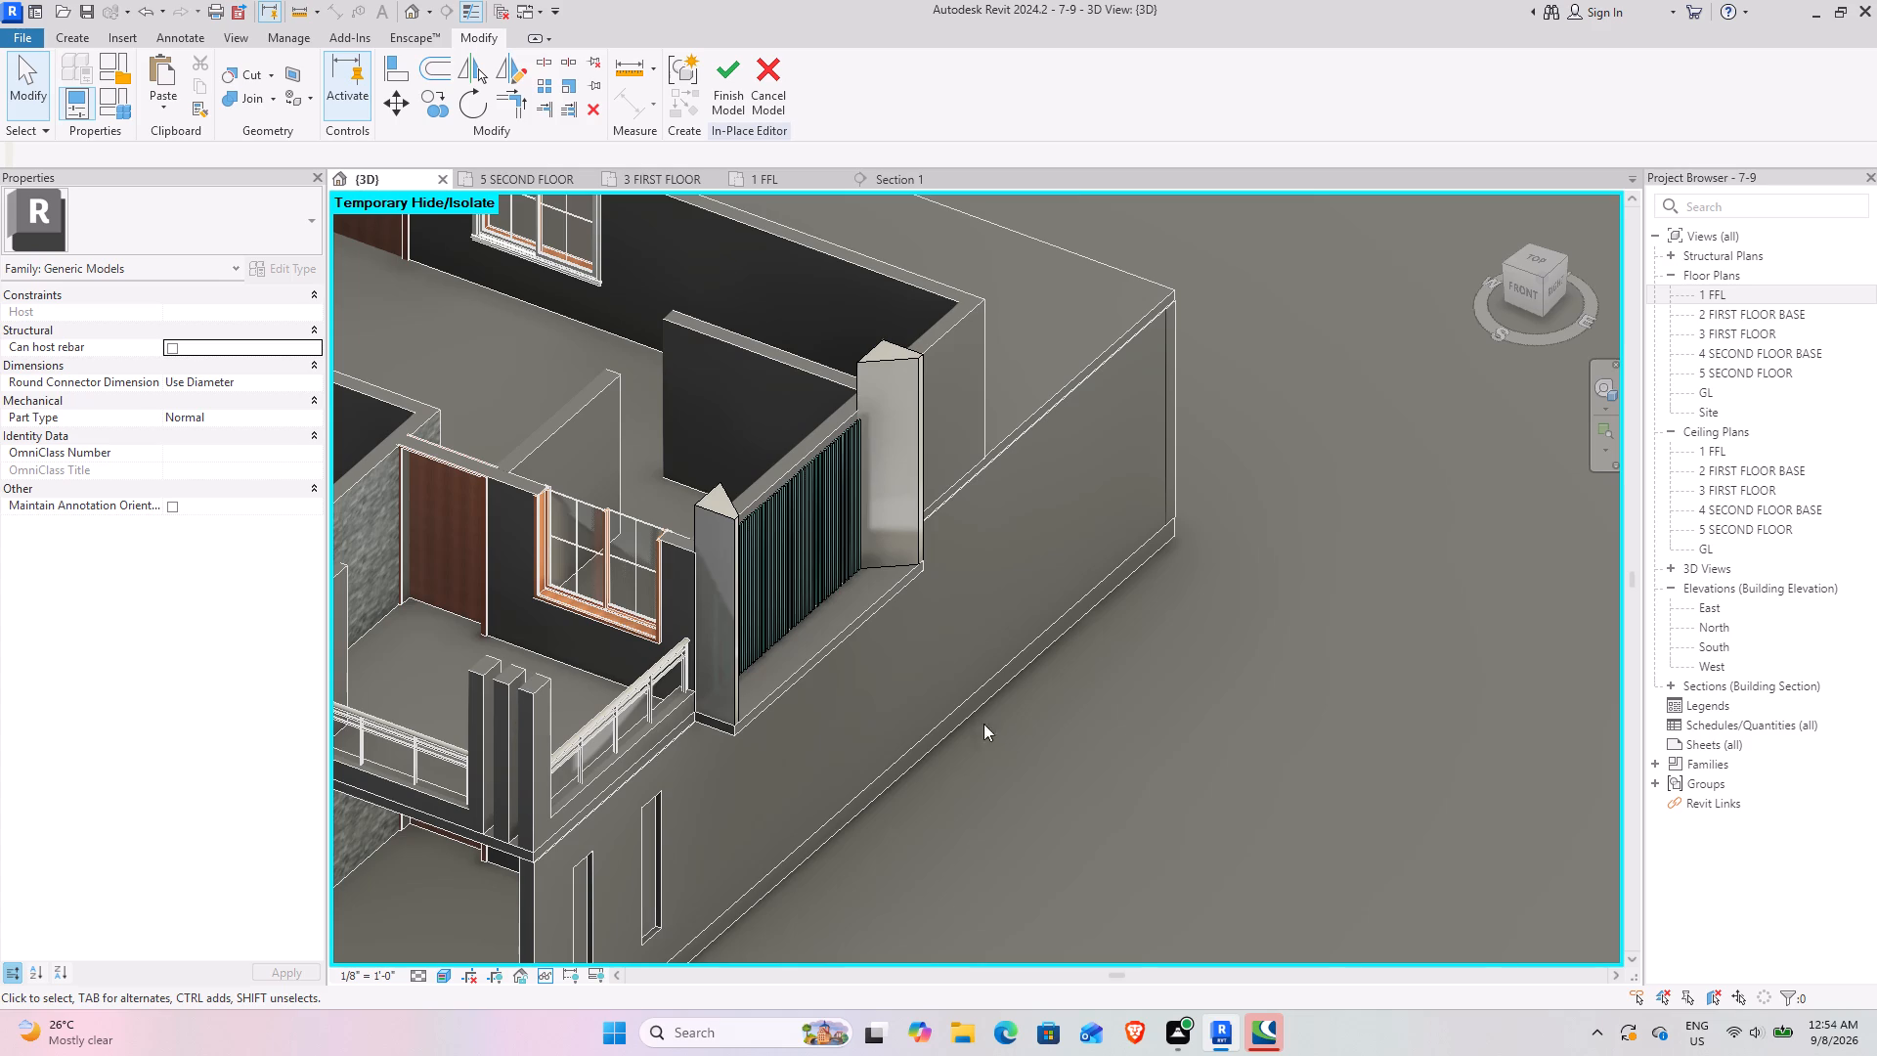
left_click(728, 91)
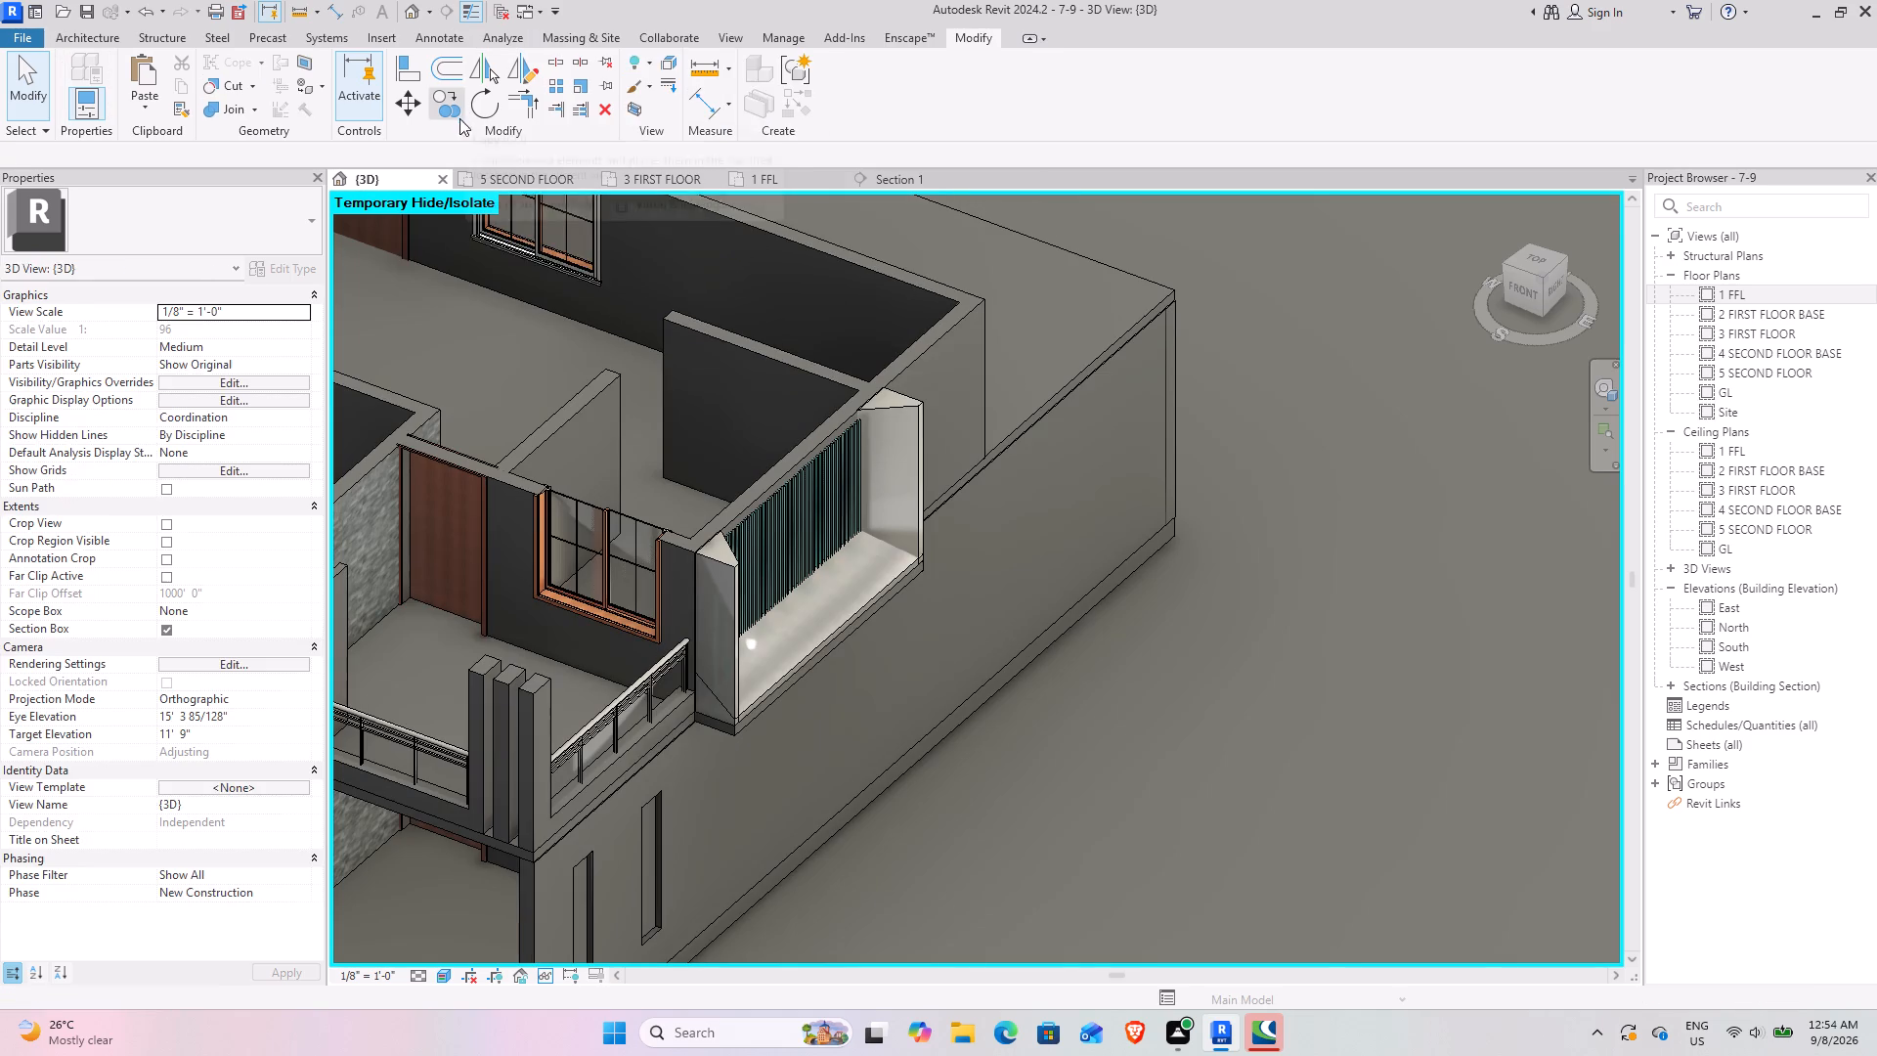
Reset the temporary hide/isolate and turn off the 3D view's section box to show the whole house.
type("he")
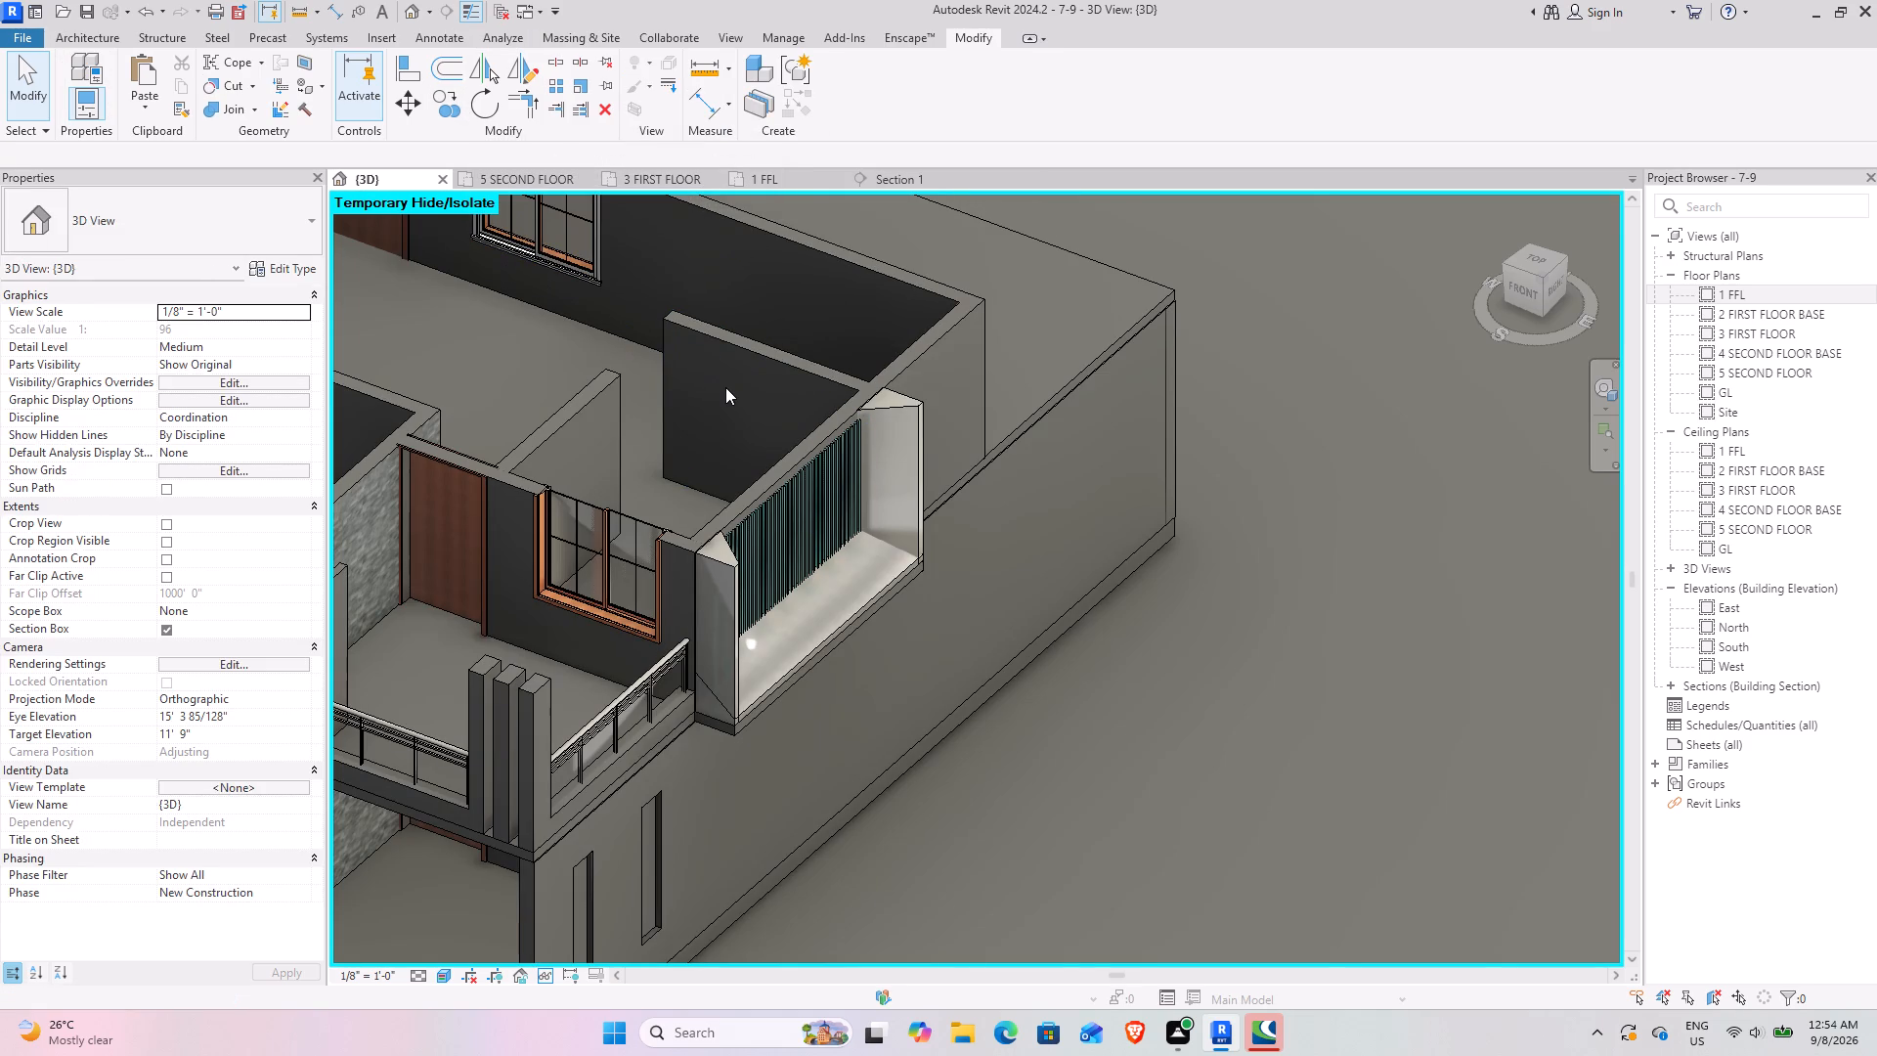
type("hr")
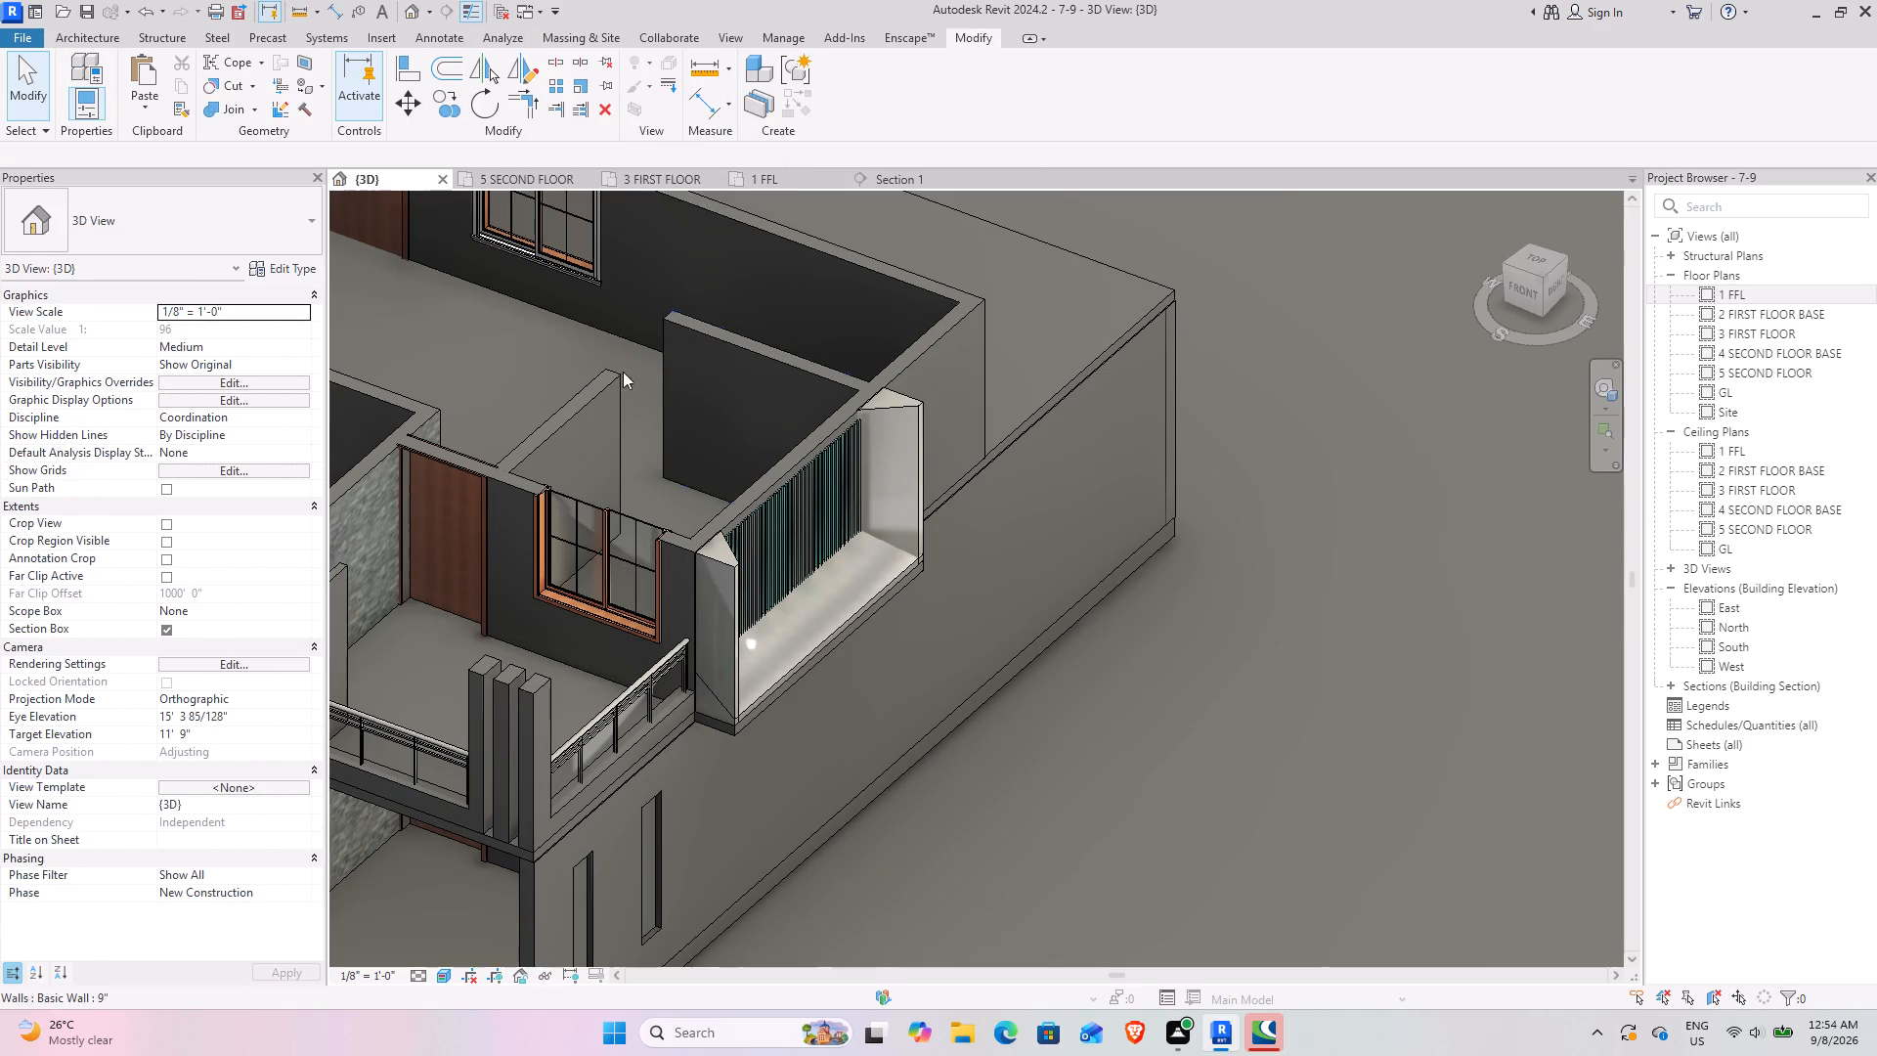
scroll(708, 514, "down", 4)
scroll(792, 511, "down", 2)
middle_click_drag(765, 514, 953, 553)
scroll(941, 550, "down", 8)
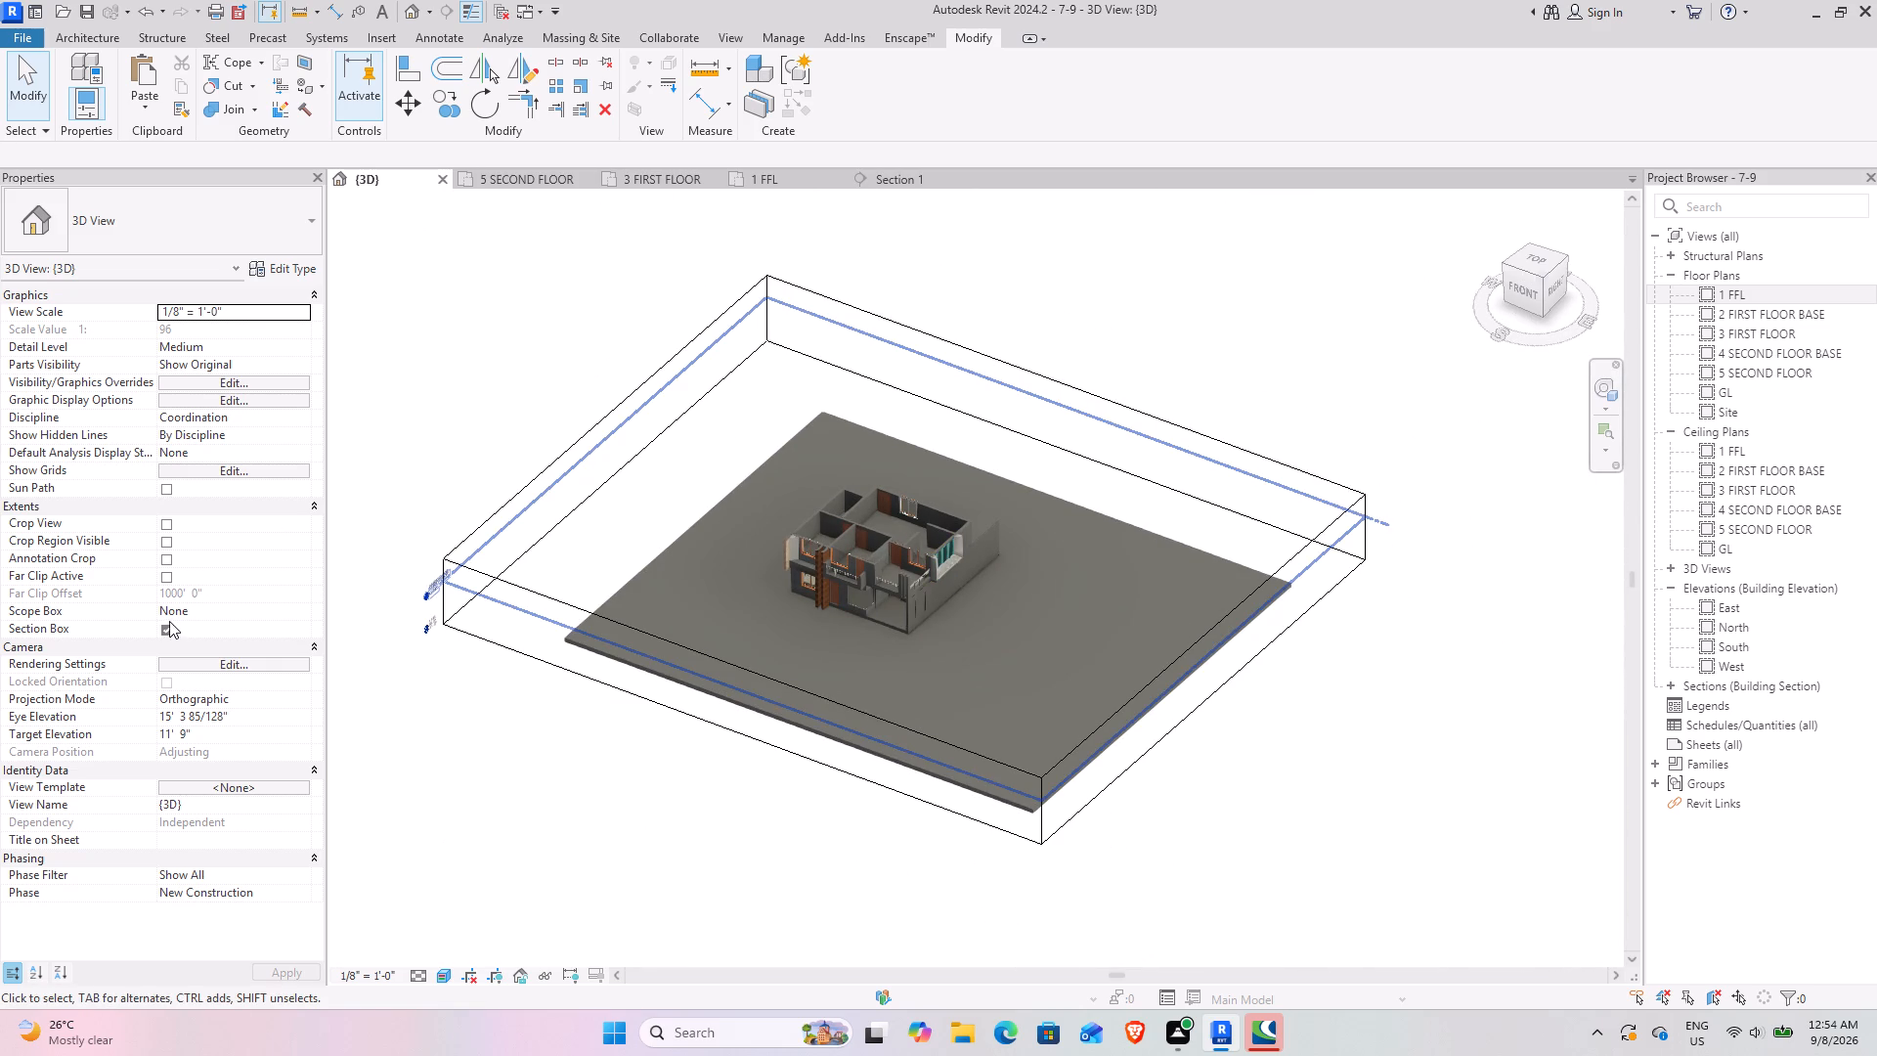
left_click(168, 626)
Edit the frame model in place, stretching the vertical members to start at 2'-0" and end at 8'-6", and finish the model.
scroll(953, 520, "up", 2)
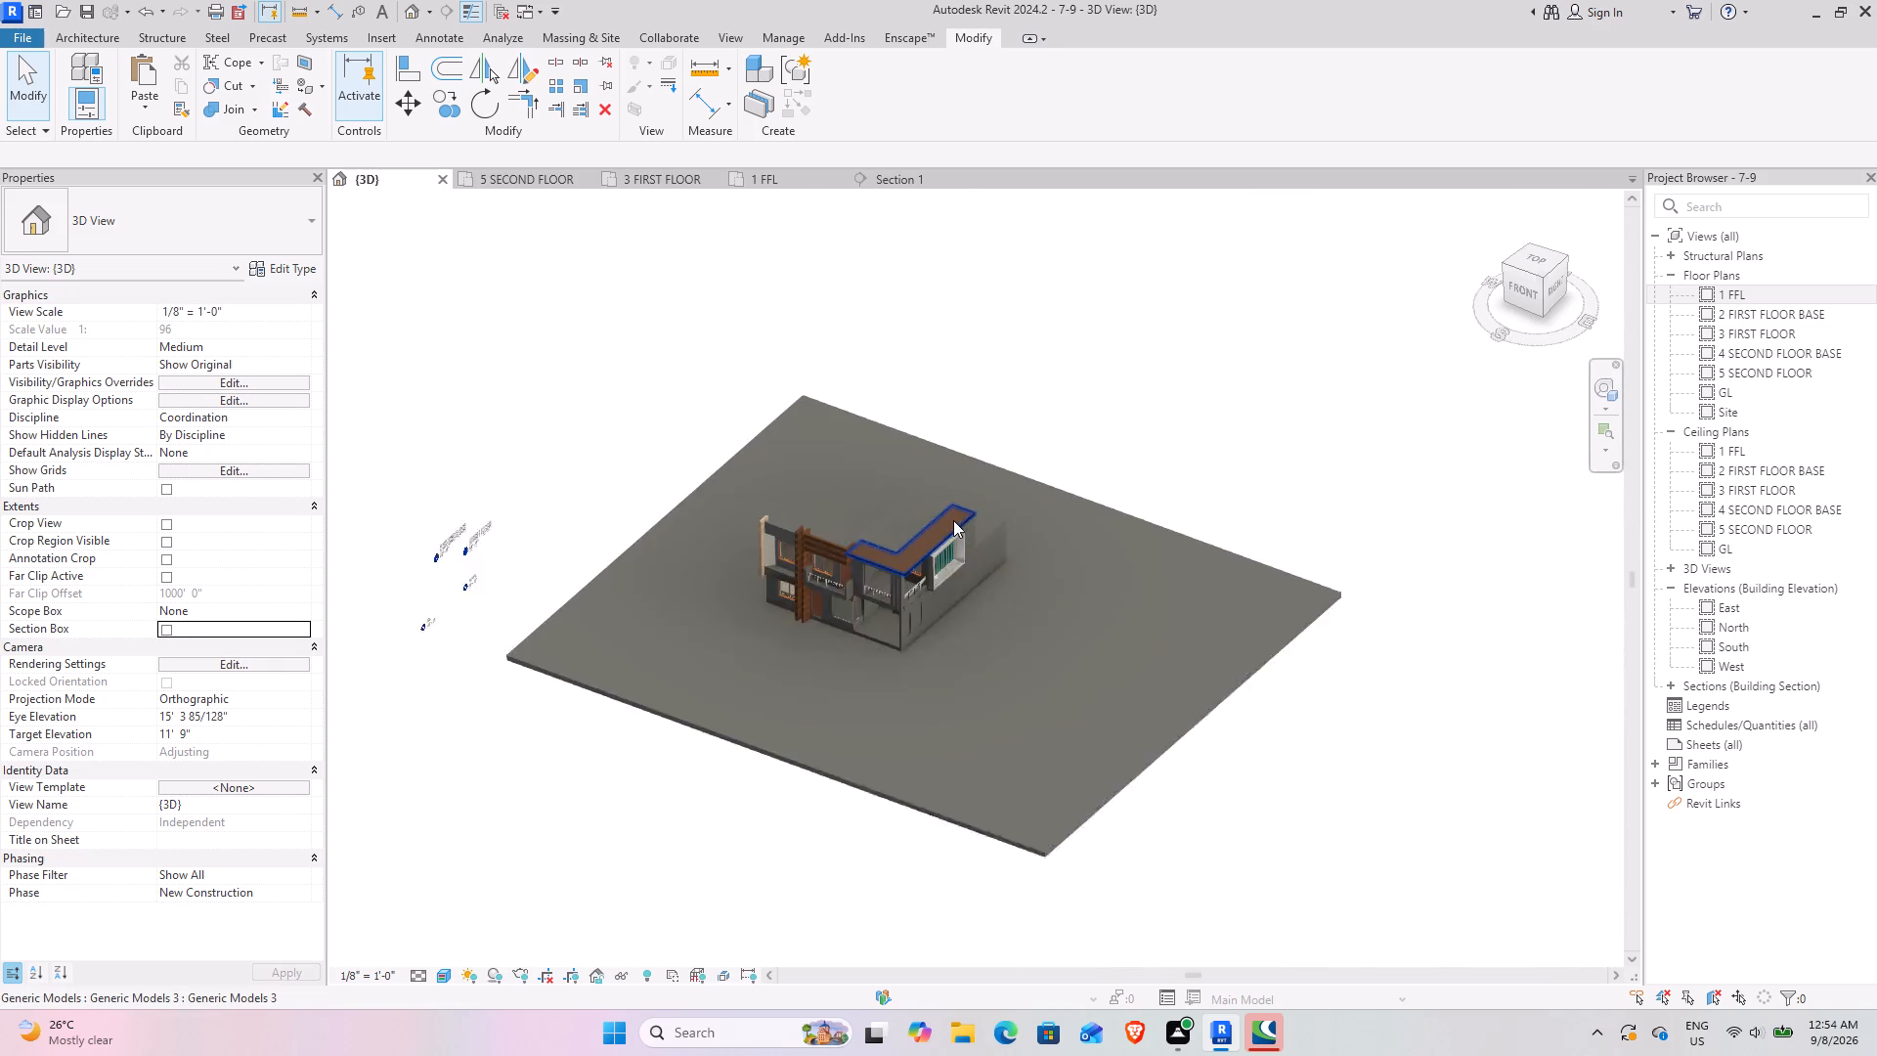
scroll(953, 520, "up", 7)
left_click(926, 614)
scroll(984, 595, "up", 4)
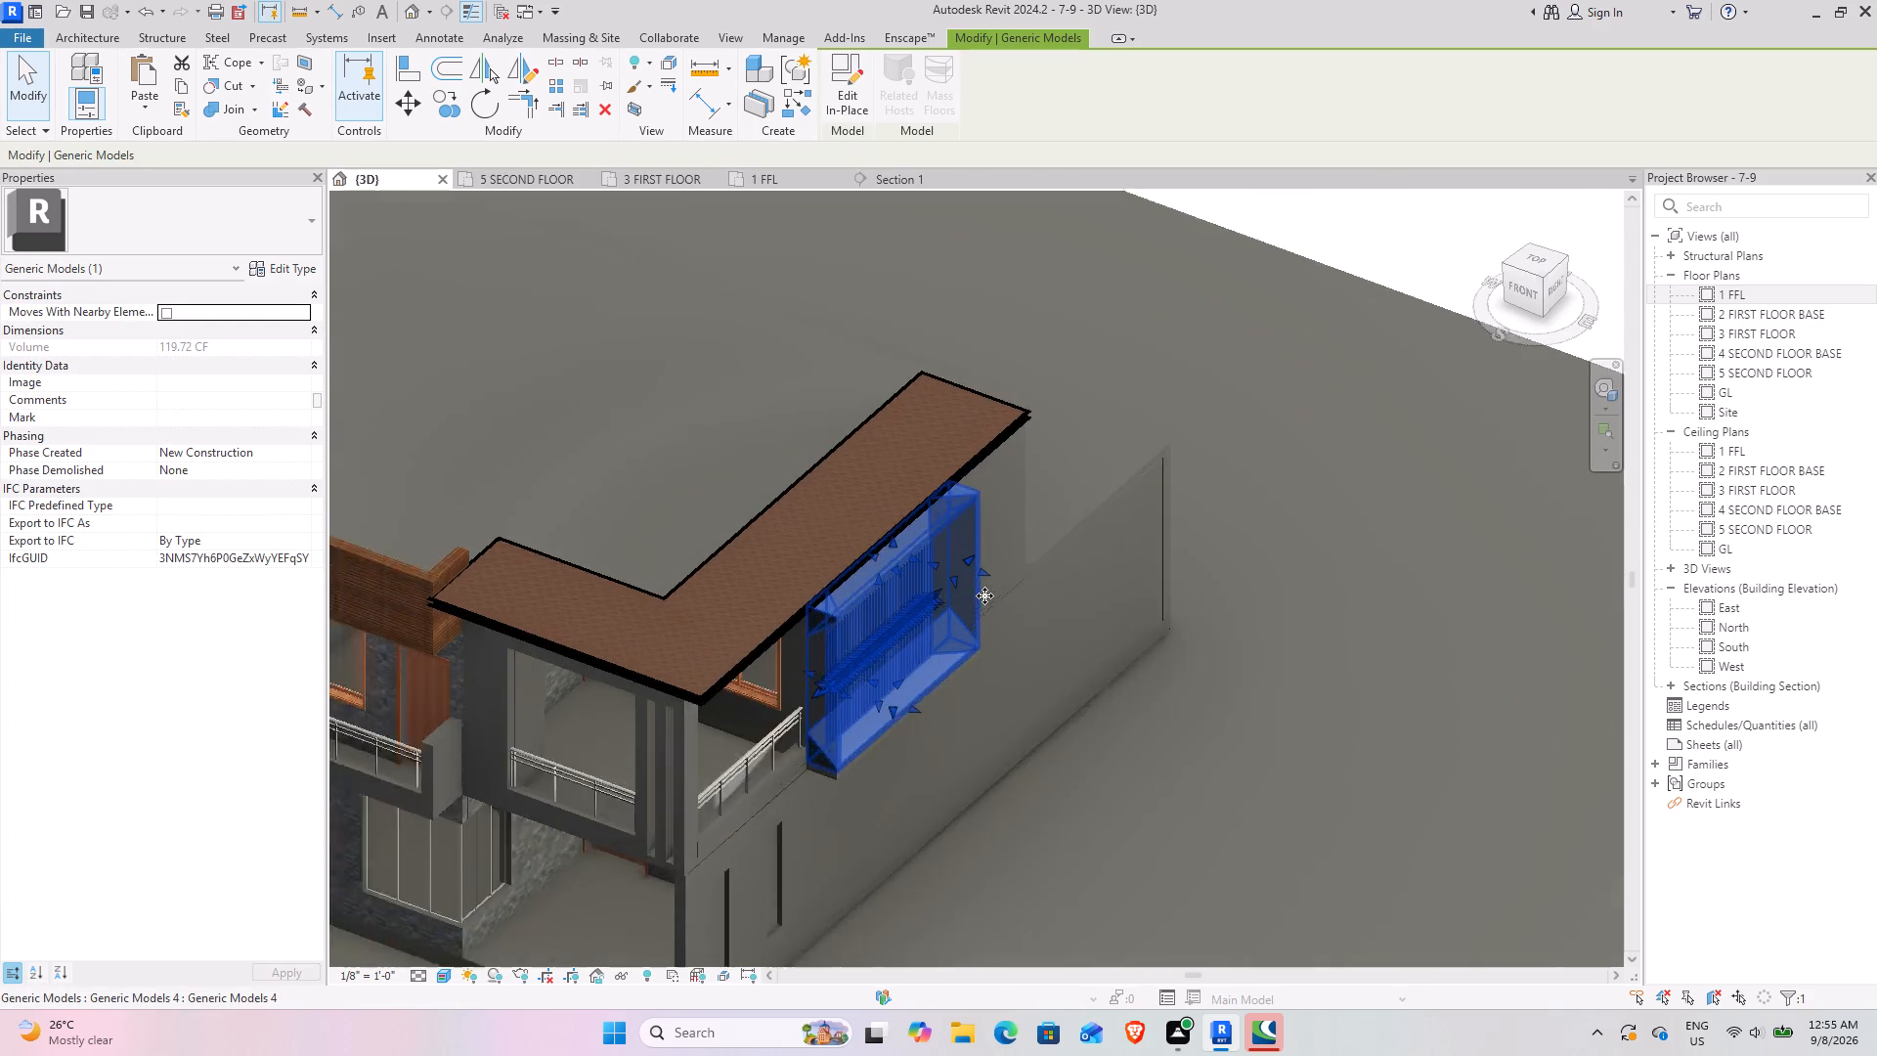
left_click(841, 74)
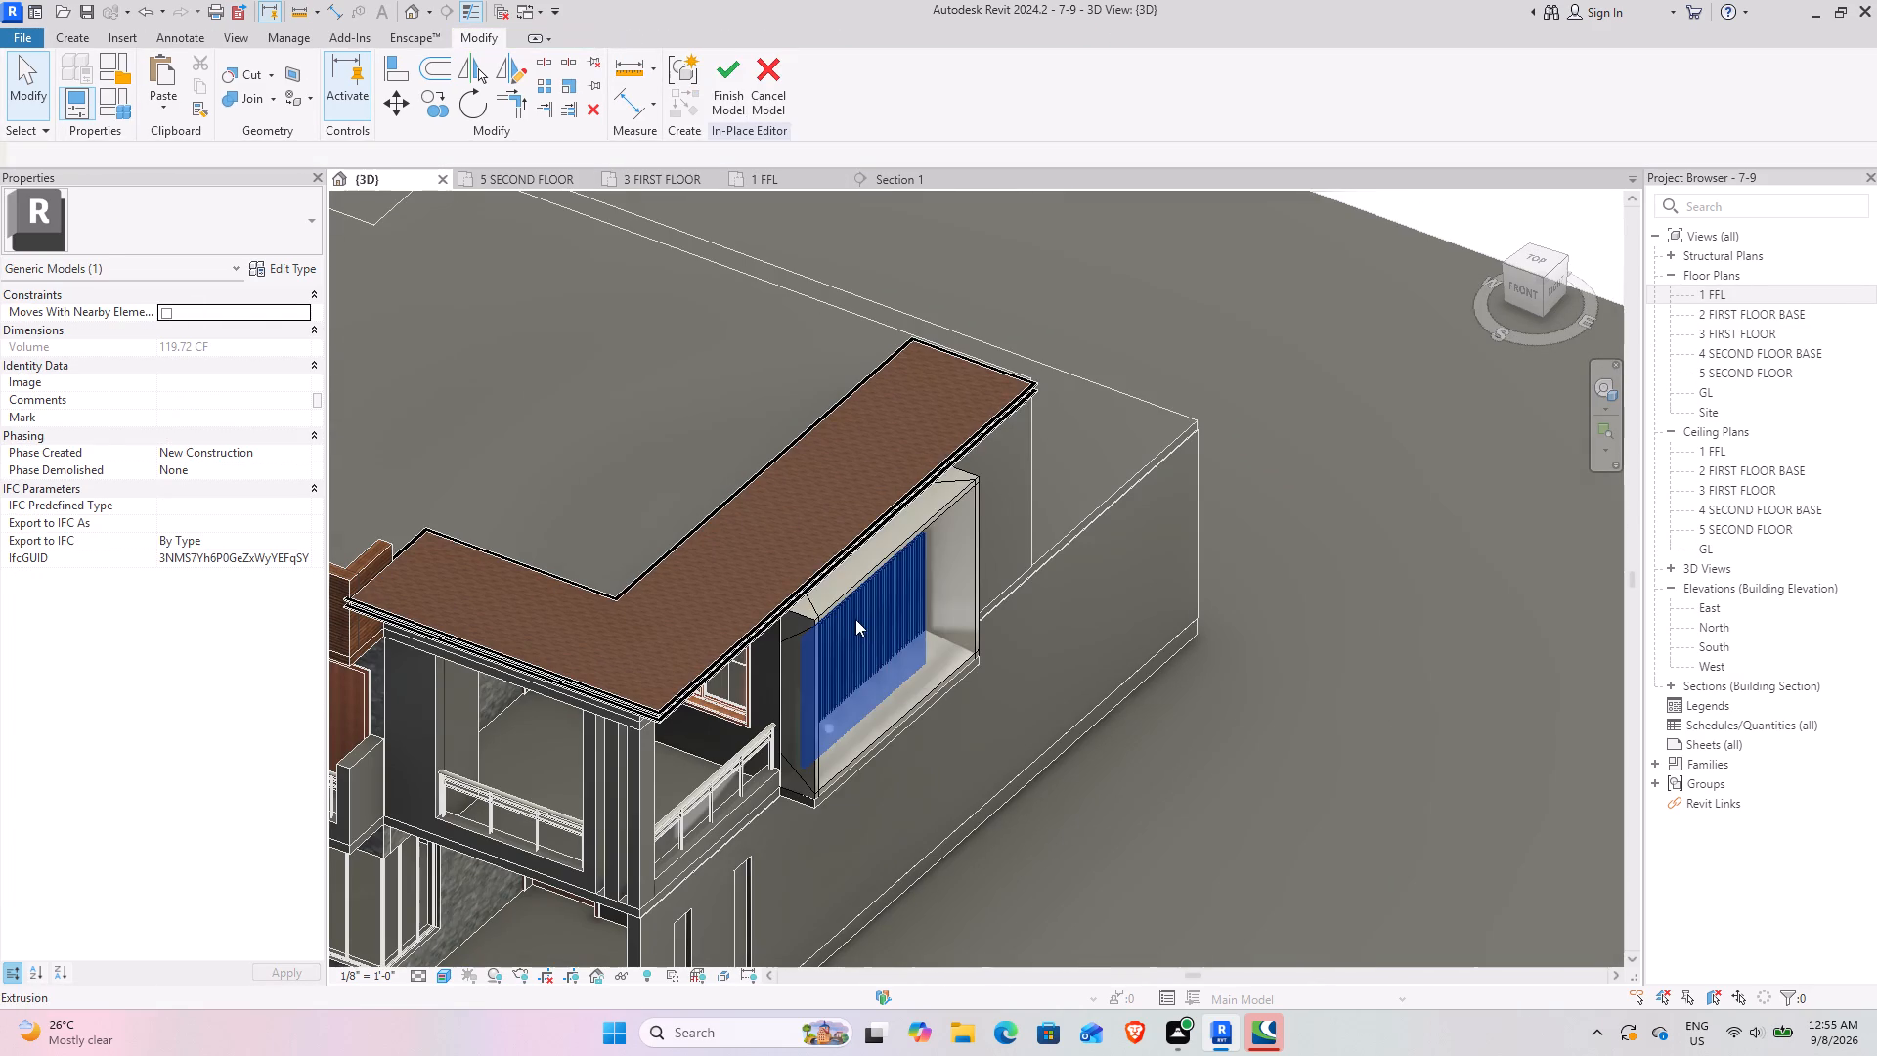
left_click(855, 619)
left_click(1554, 289)
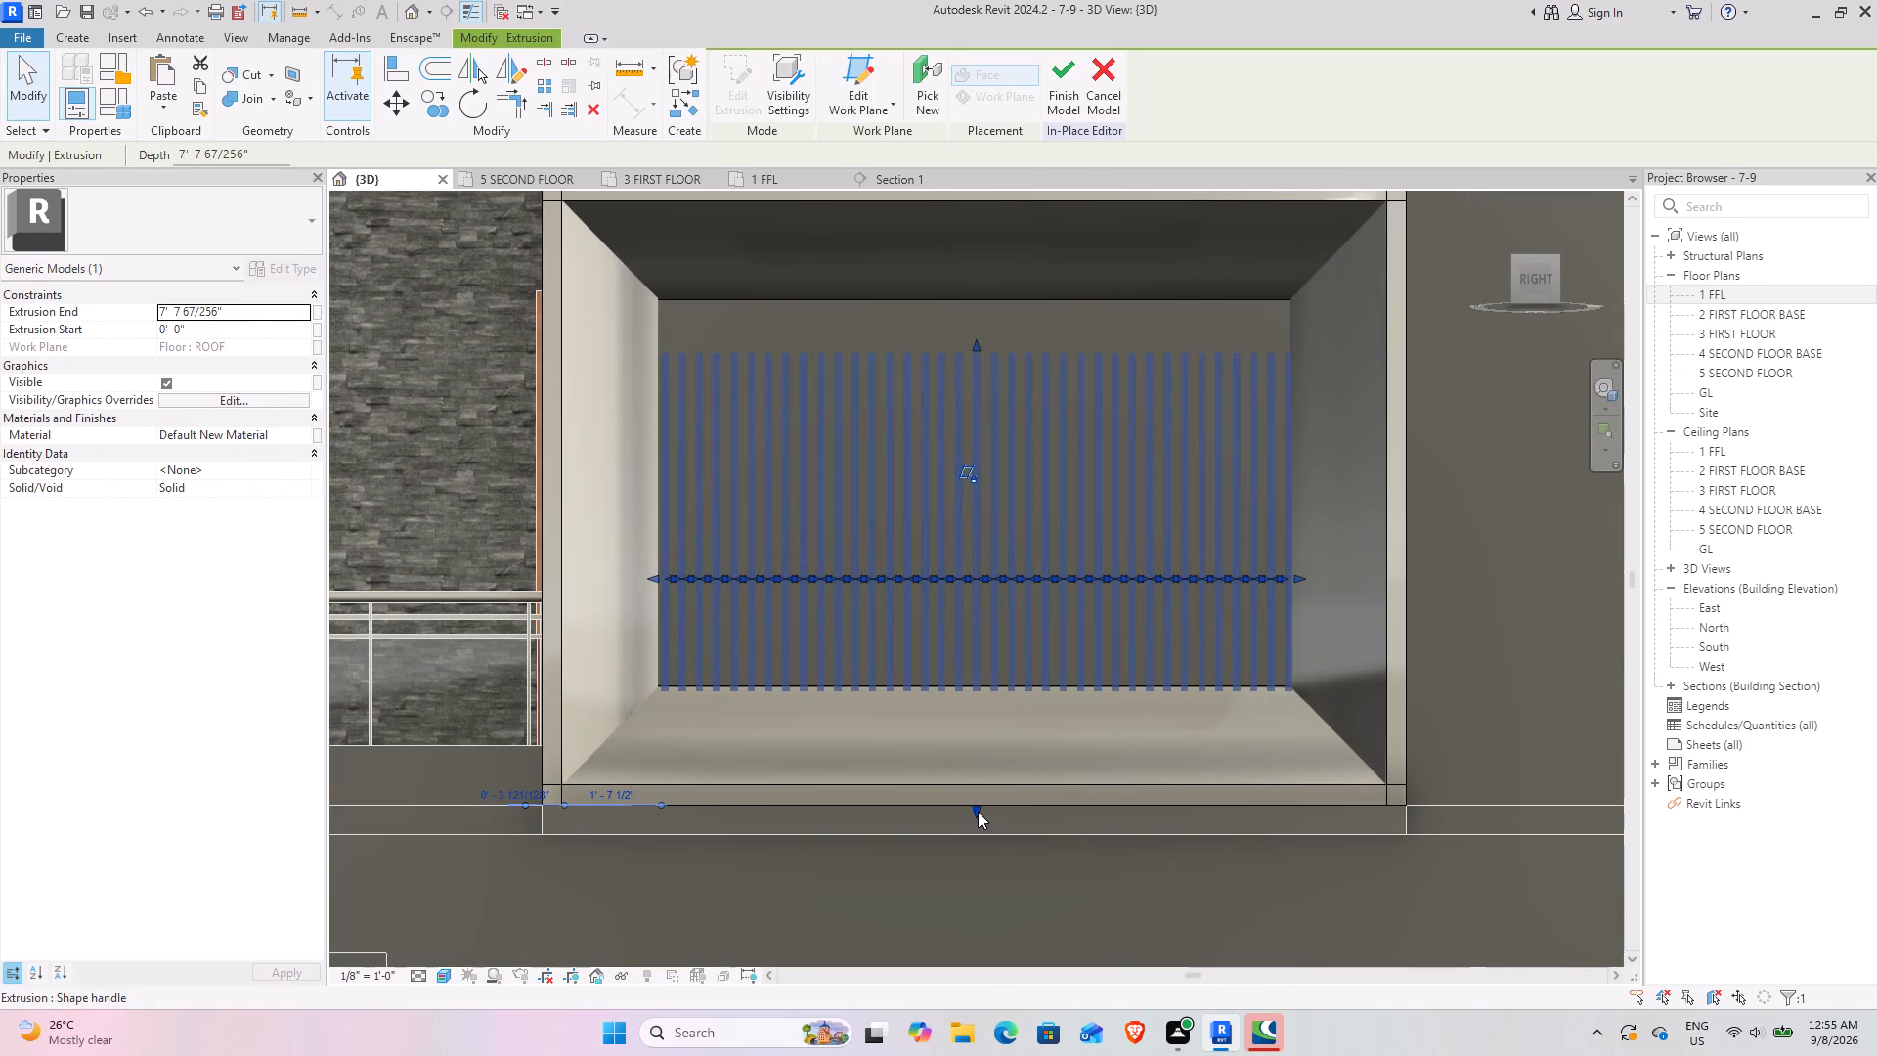
left_click_drag(975, 809, 980, 680)
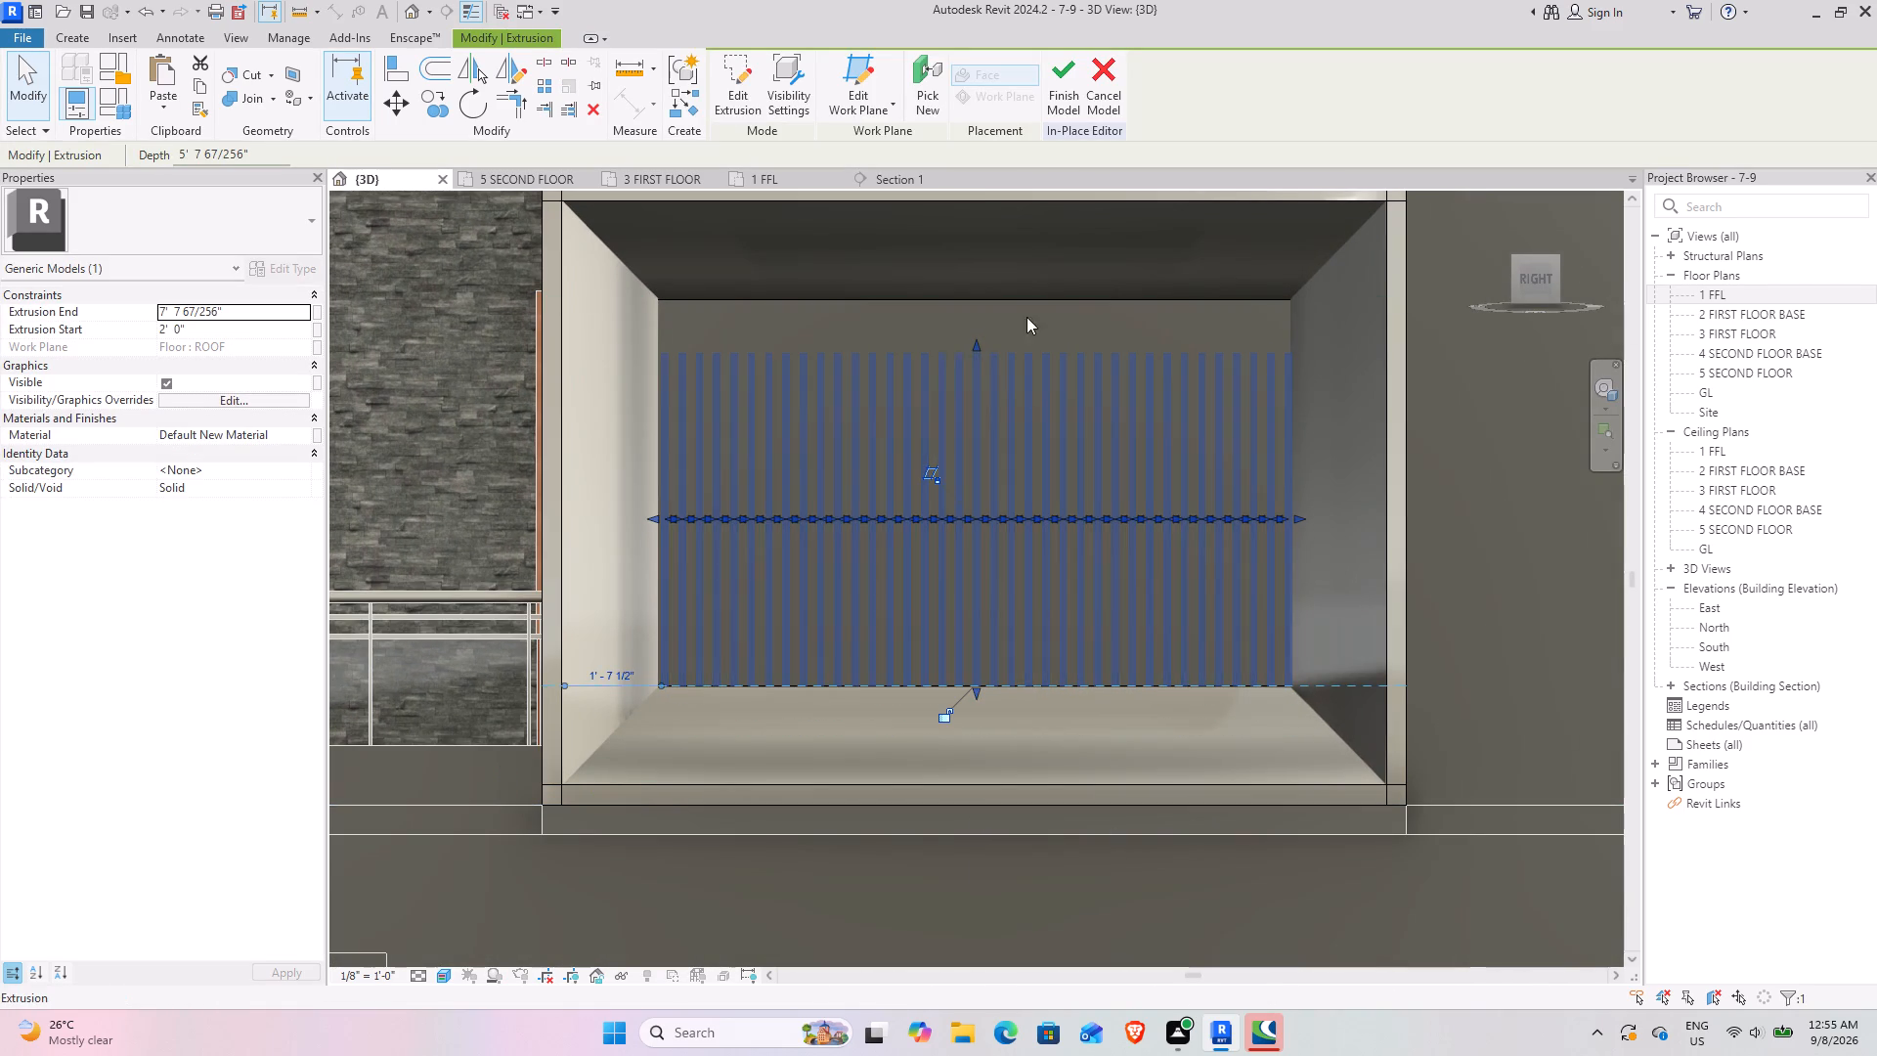
left_click_drag(979, 346, 985, 299)
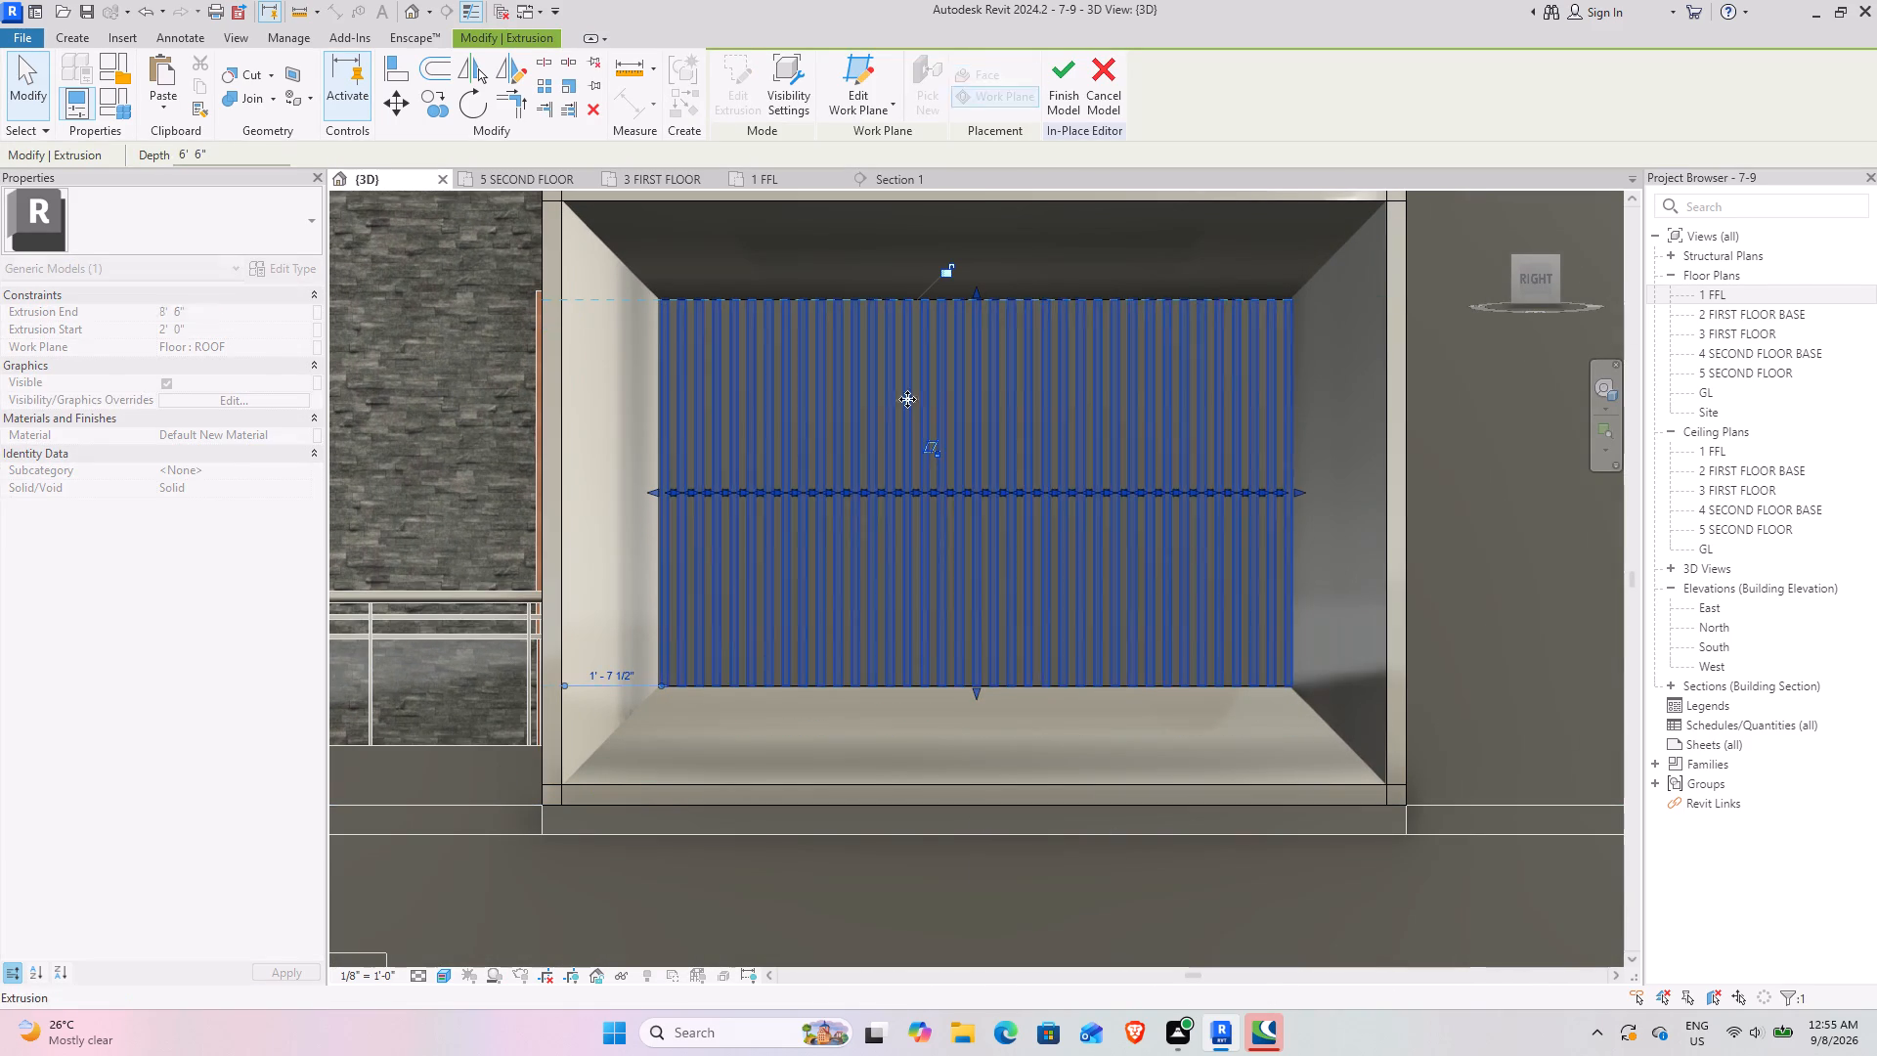
left_click(927, 903)
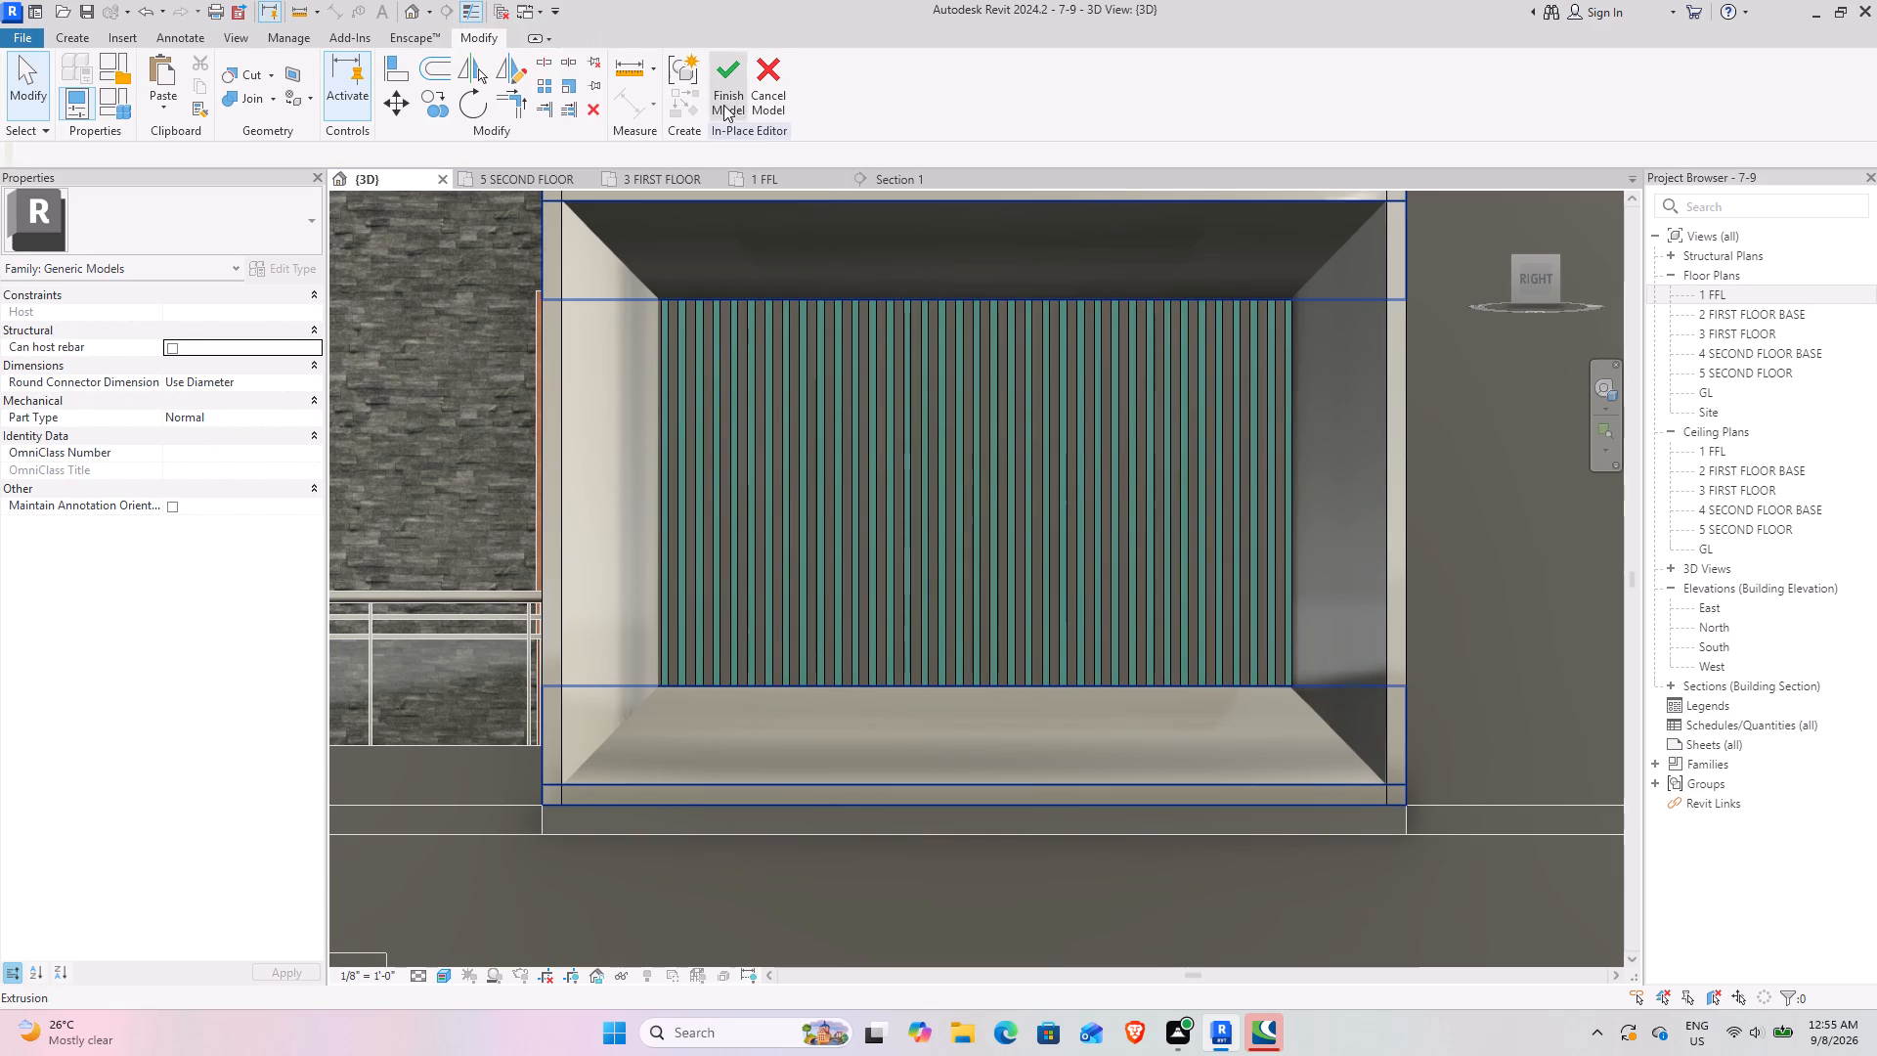
left_click(723, 105)
Examine the house and its first-floor frame in 3D from the front-right corner.
scroll(936, 624, "down", 14)
middle_click_drag(830, 633, 861, 661, "shift")
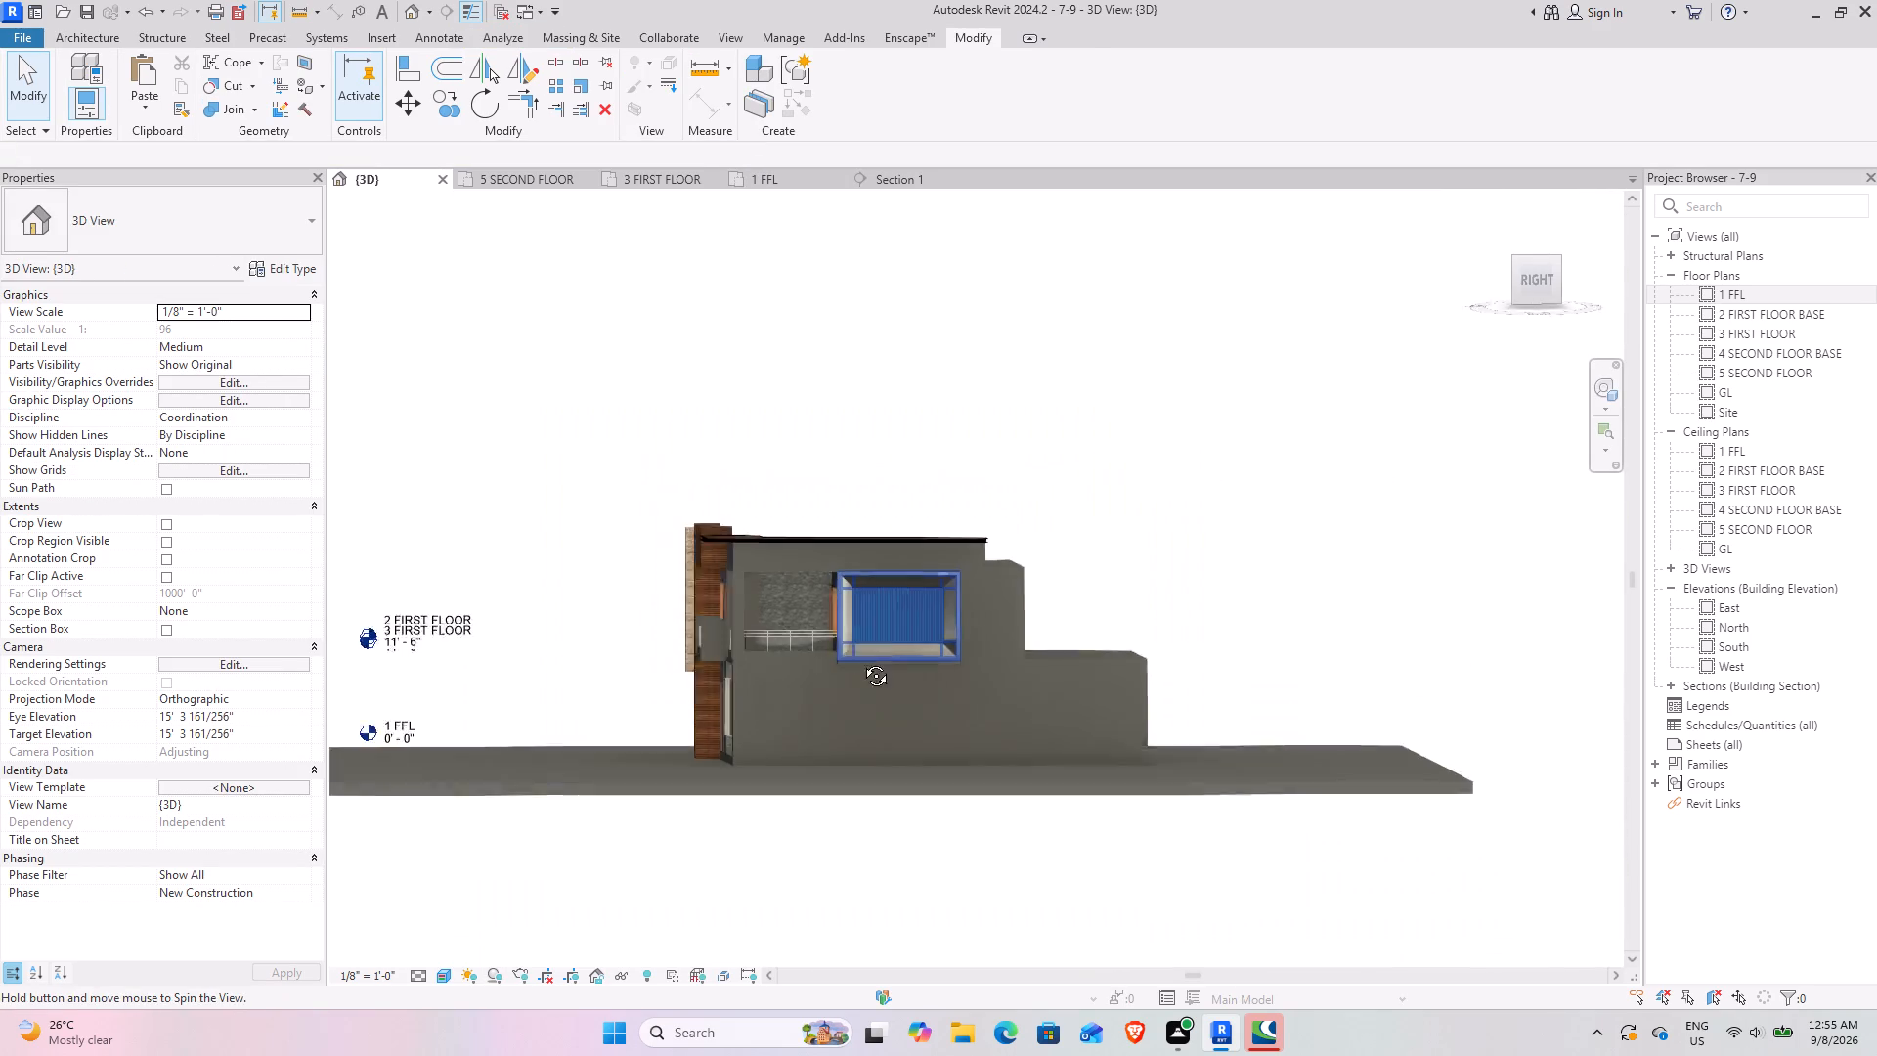
middle_click_drag(861, 661, 1014, 828, "shift")
left_click(1134, 818)
scroll(935, 533, "up", 9)
middle_click_drag(916, 789, 682, 709, "shift")
scroll(682, 710, "down", 5)
middle_click_drag(622, 745, 855, 791, "shift")
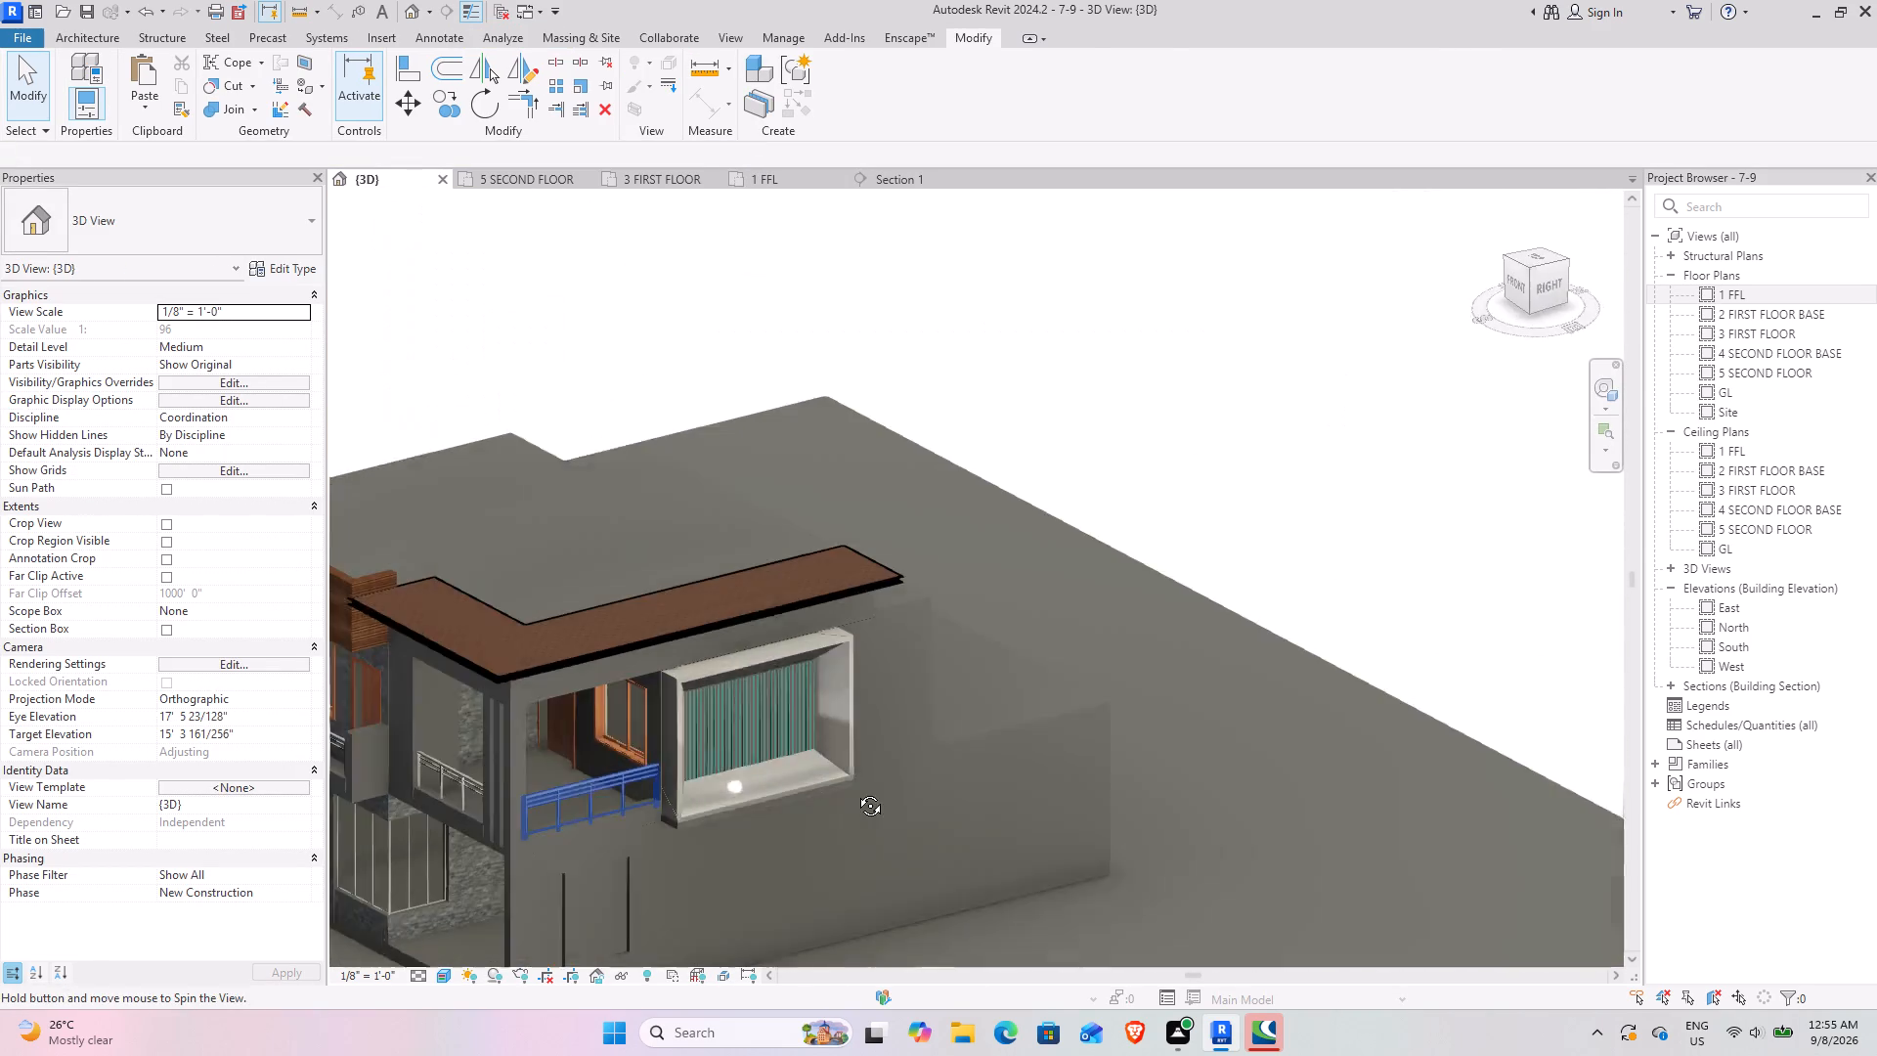
middle_click_drag(855, 791, 860, 792, "shift")
middle_click_drag(865, 774, 1232, 673)
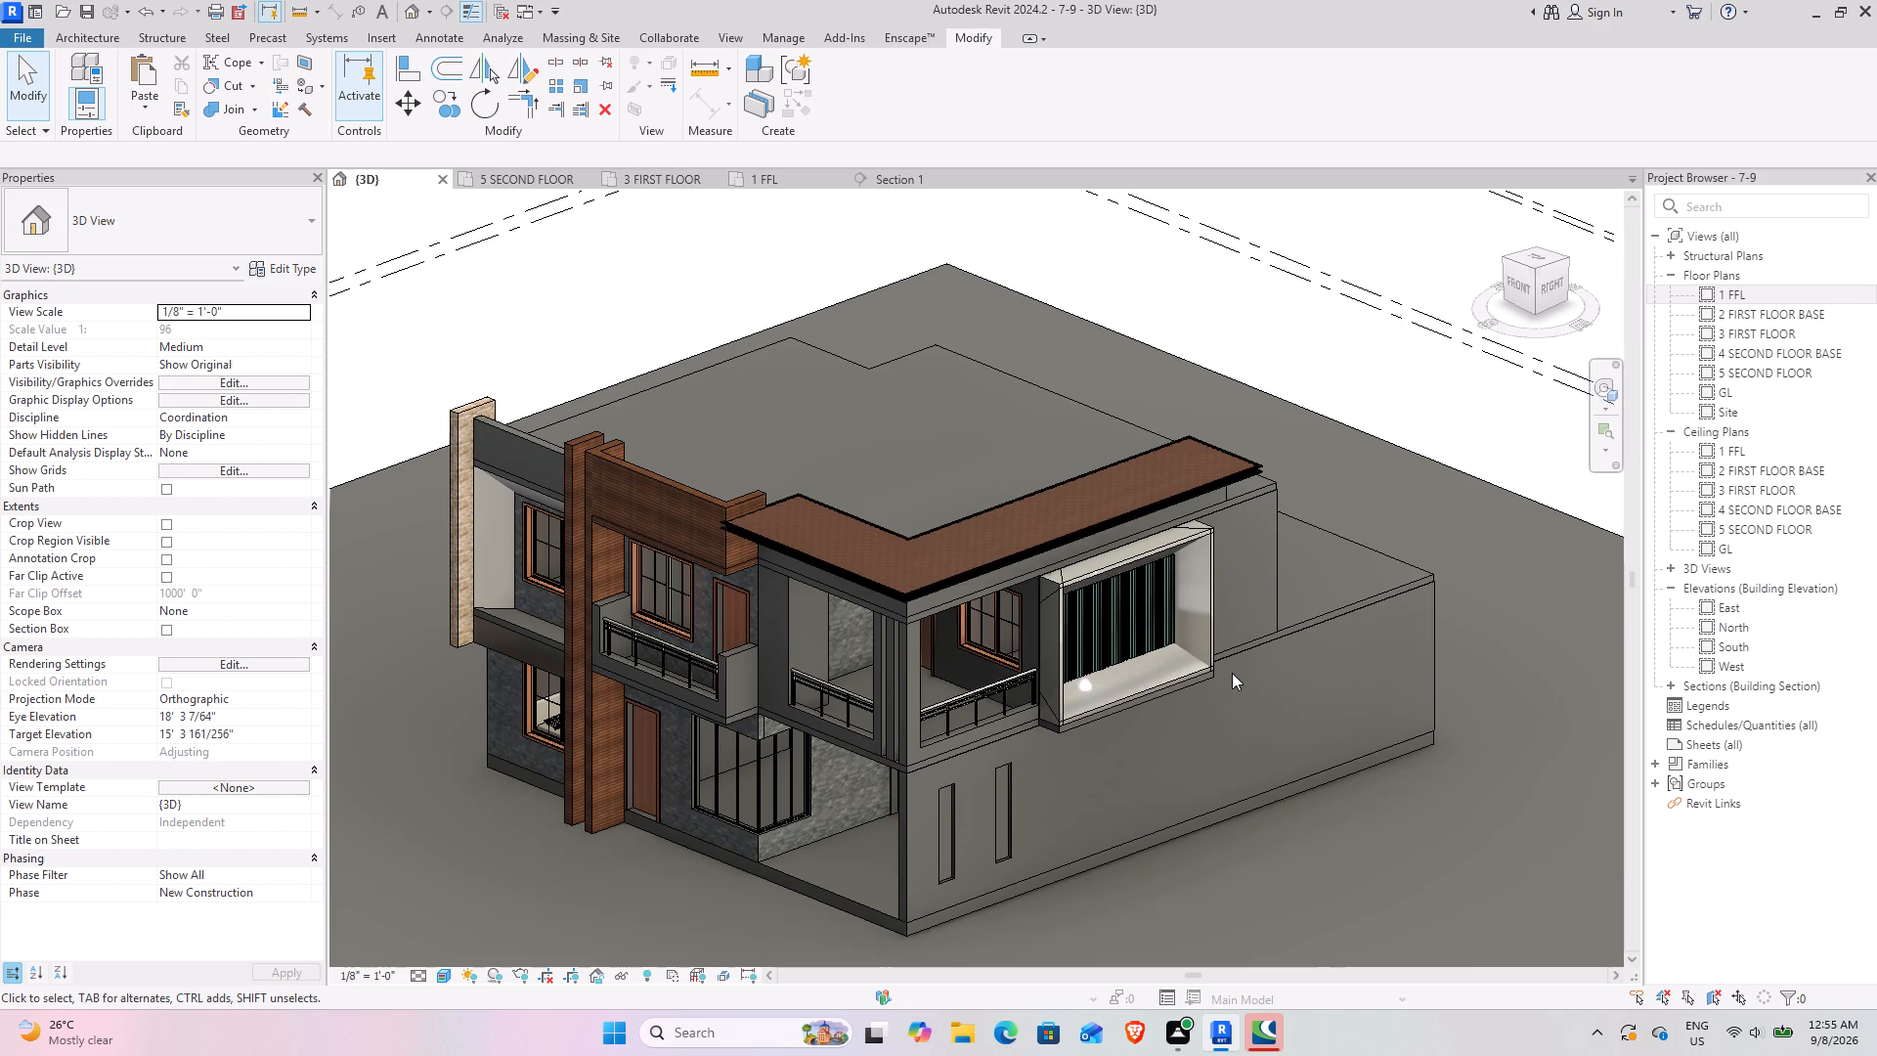
Close the Bentley CONNECTION Client sign-in window.
left_click(1262, 1047)
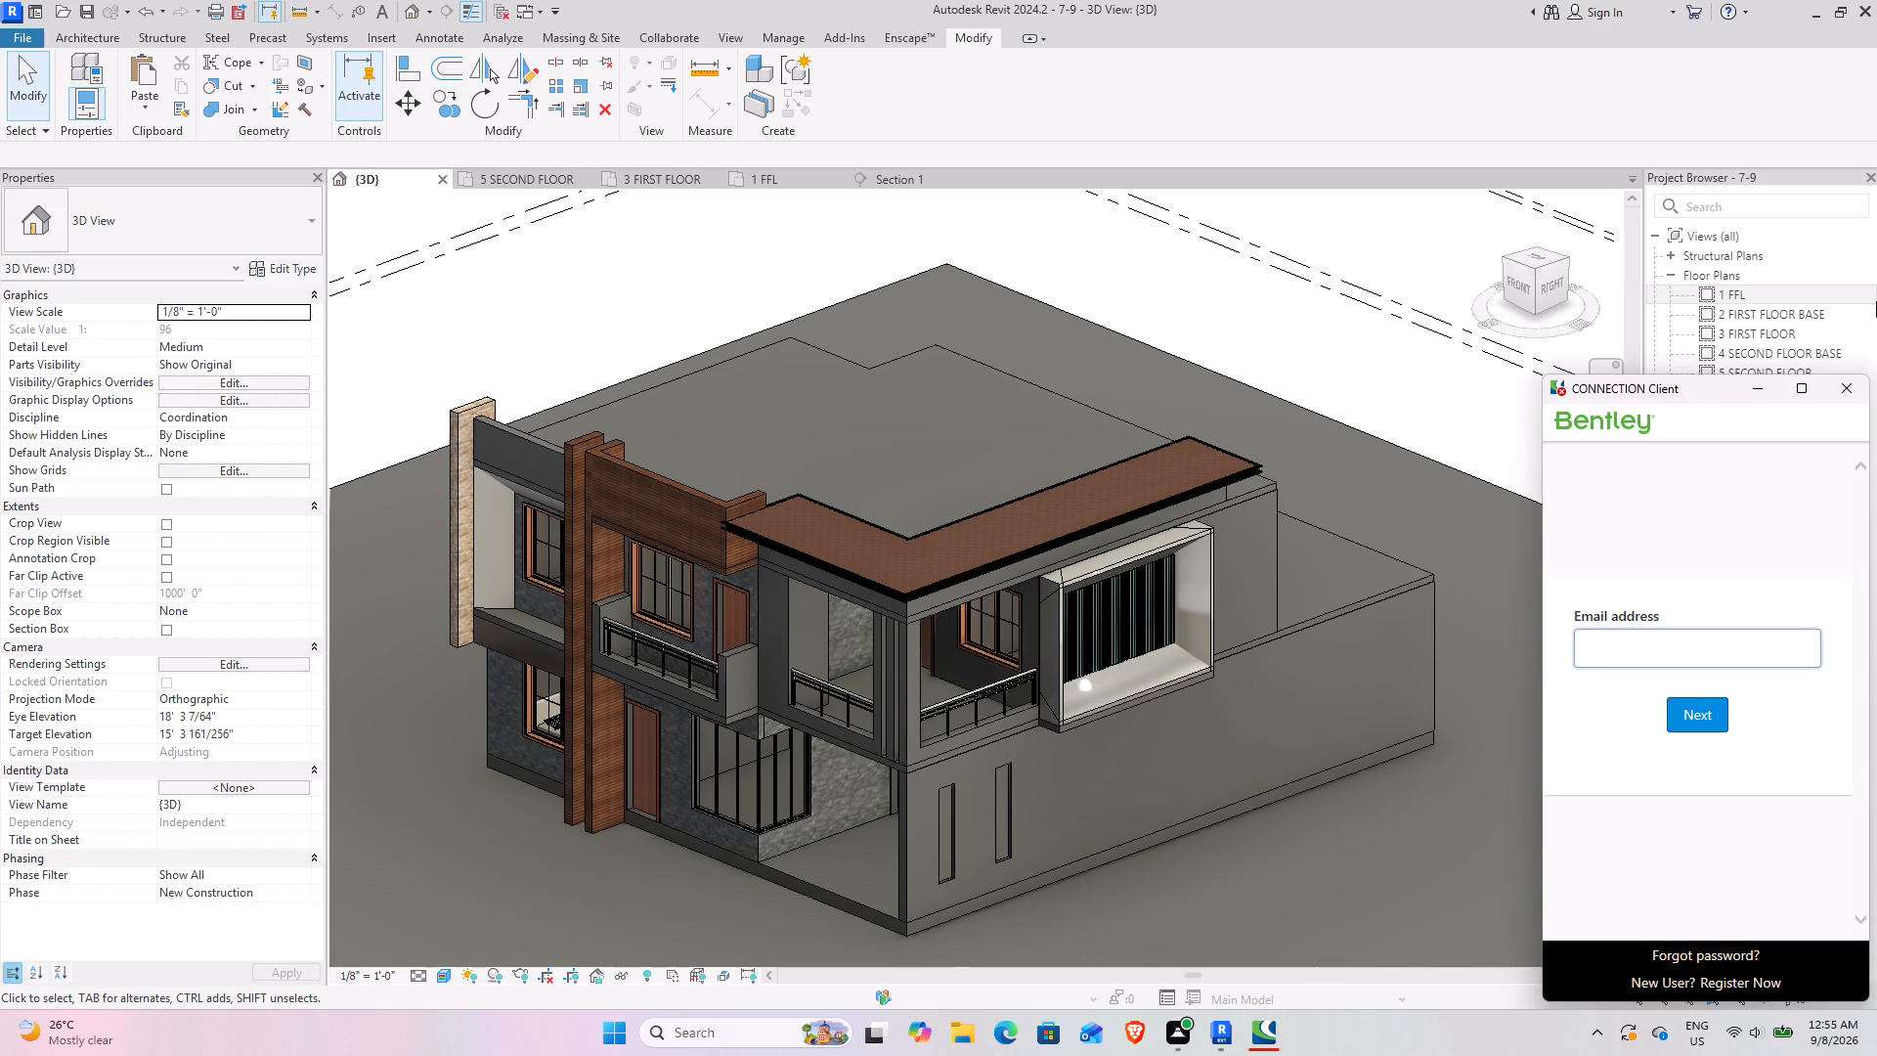
left_click(1859, 394)
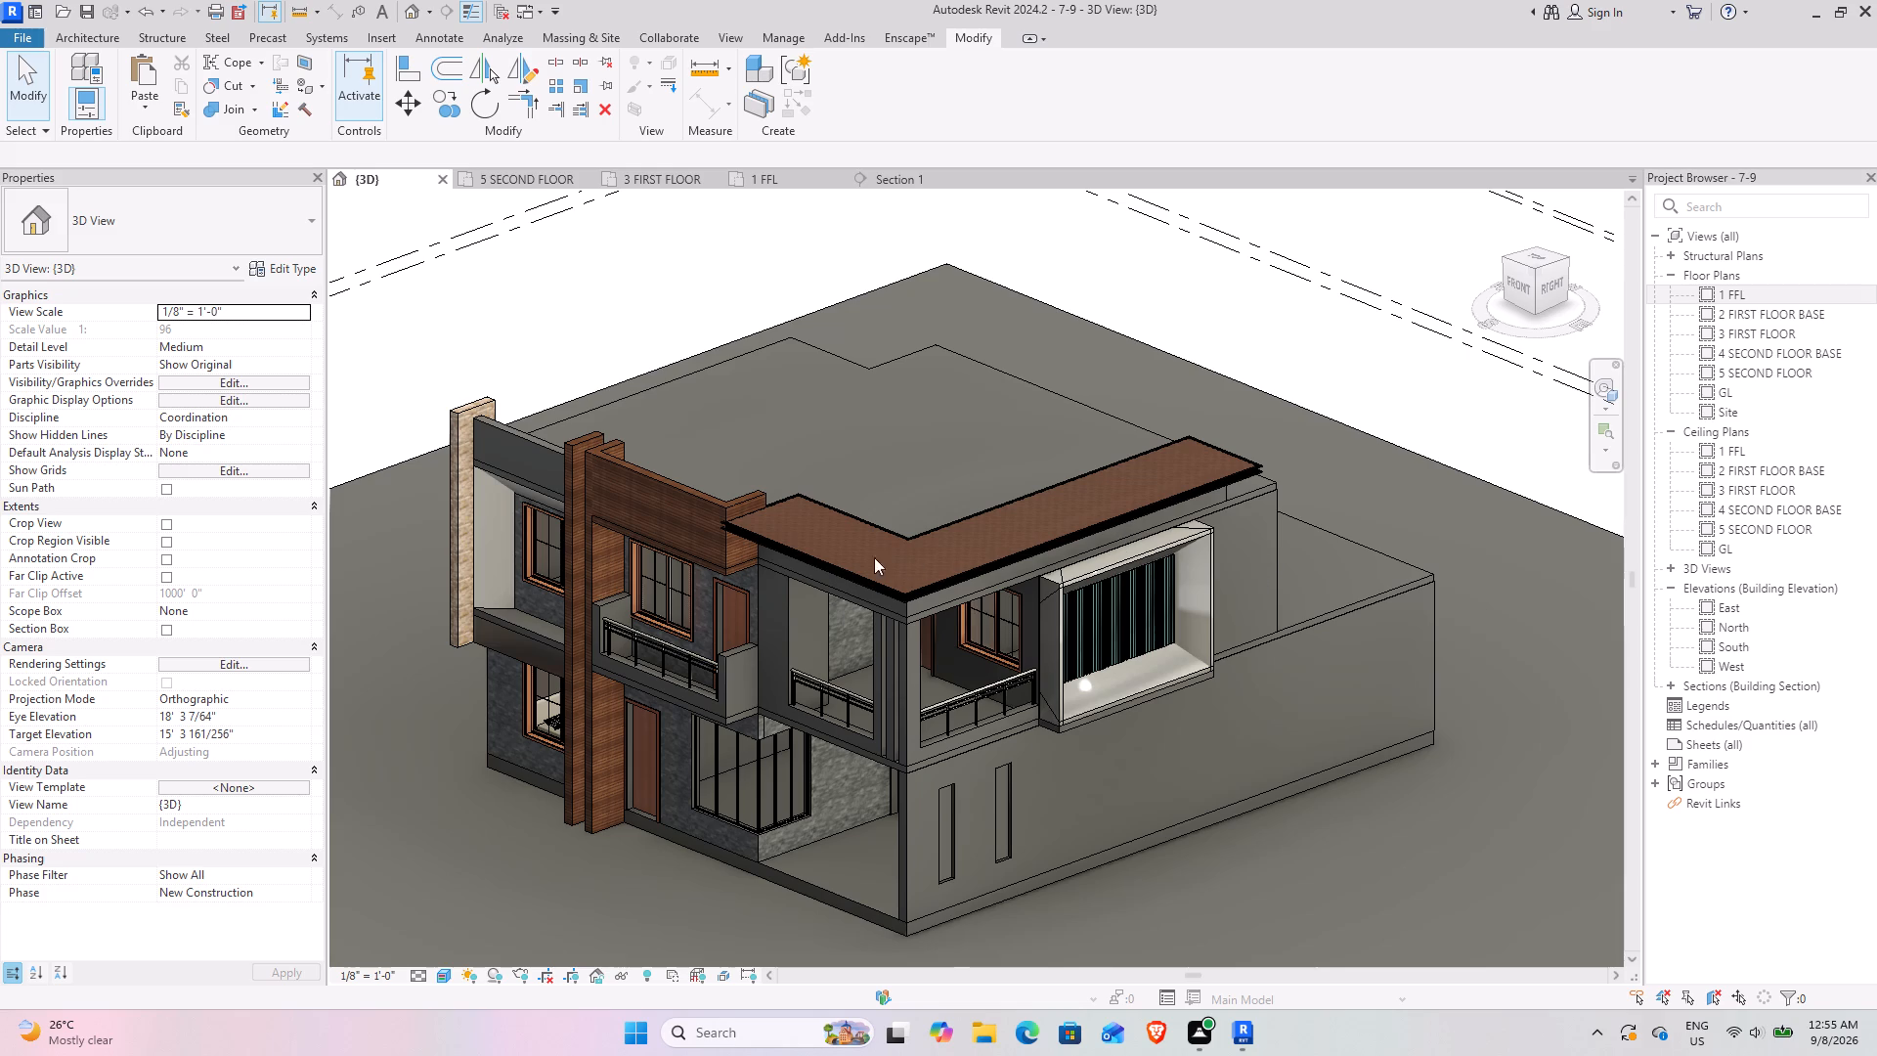
Start the Enscape live rendering of the 3D view.
left_click(895, 36)
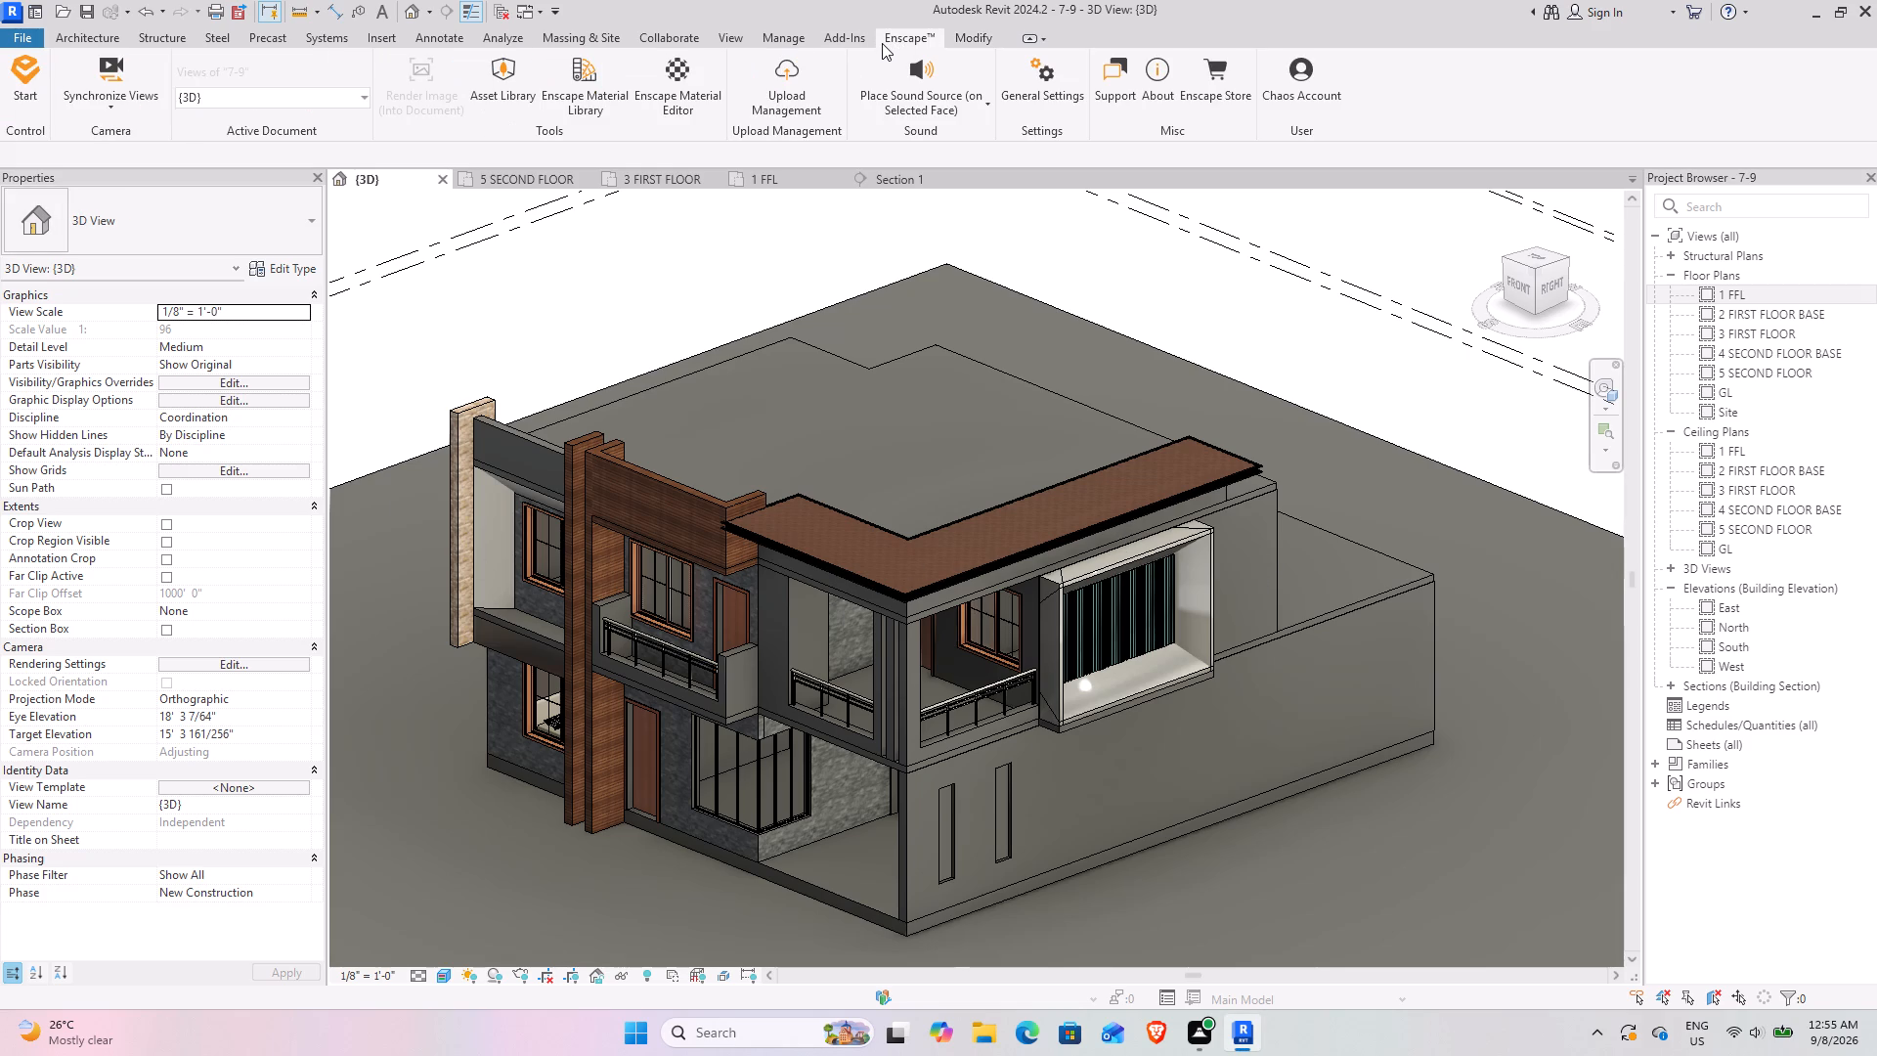
left_click(27, 85)
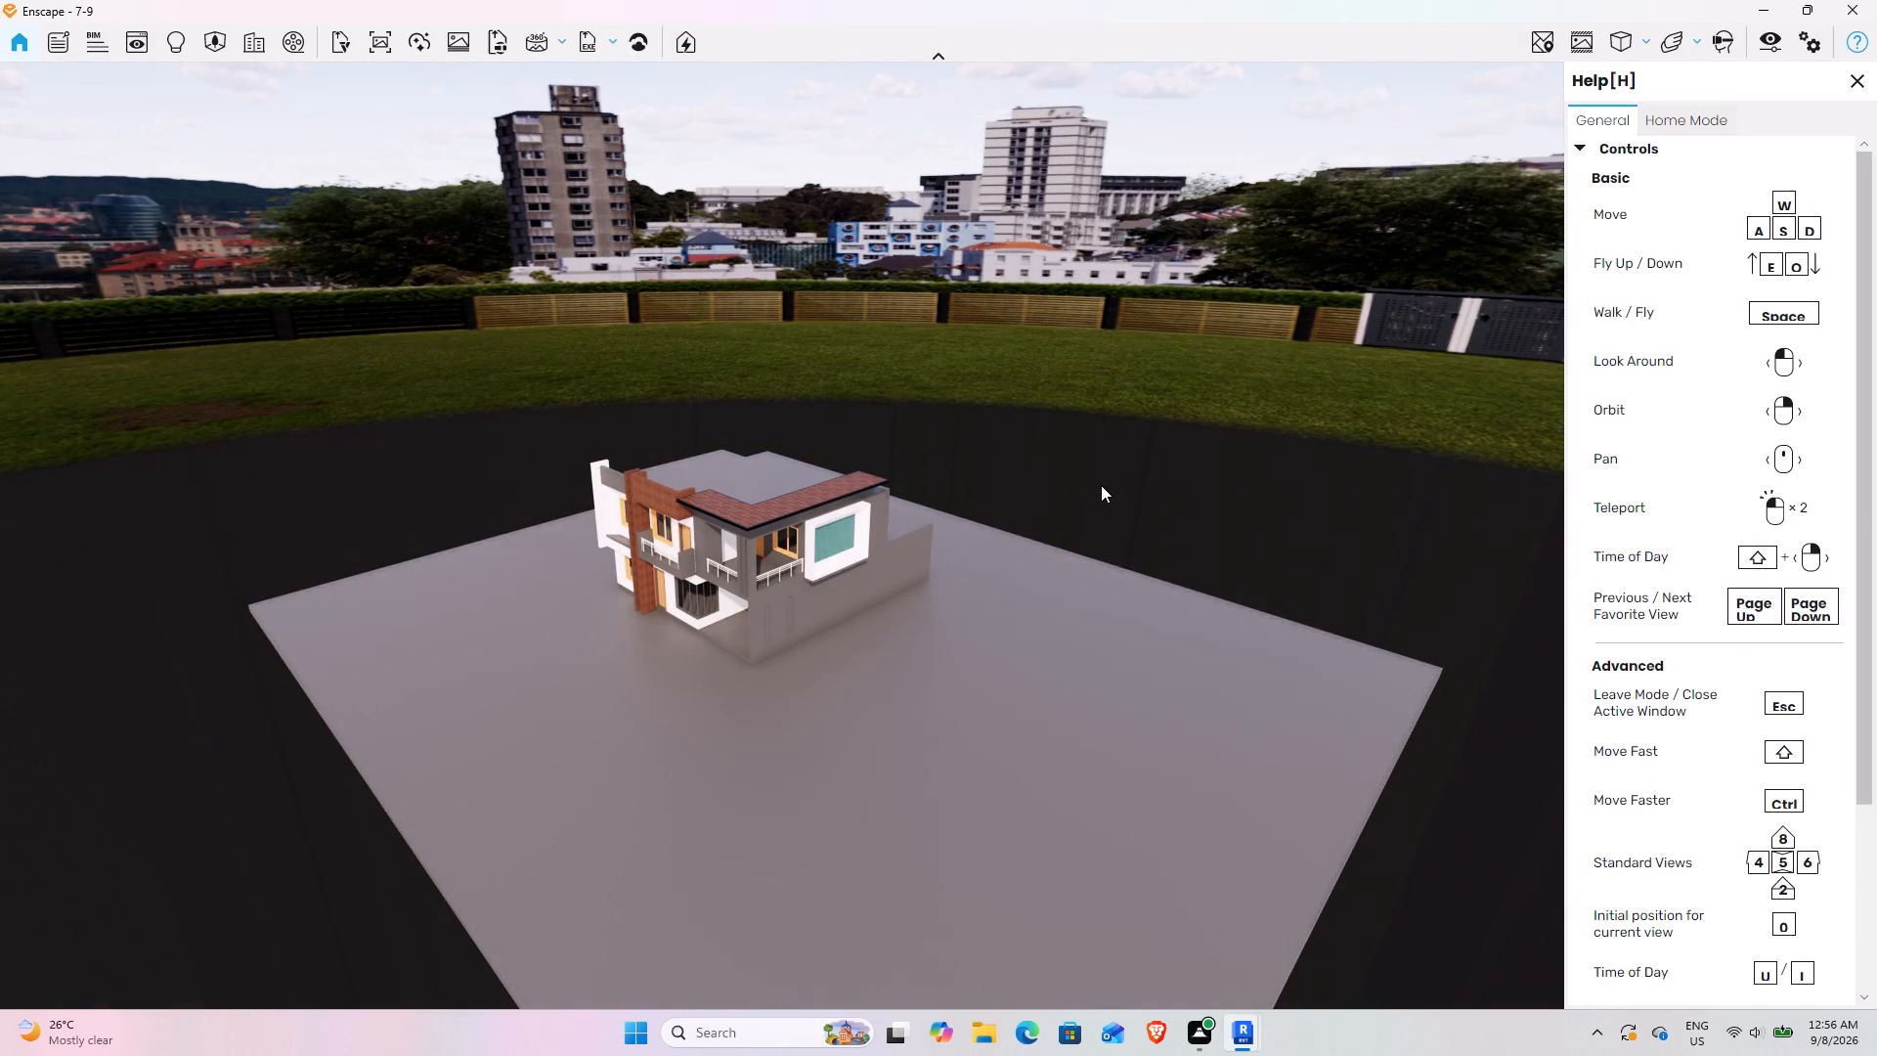
Examine the rendered house from above its front corner.
scroll(789, 513, "up", 9)
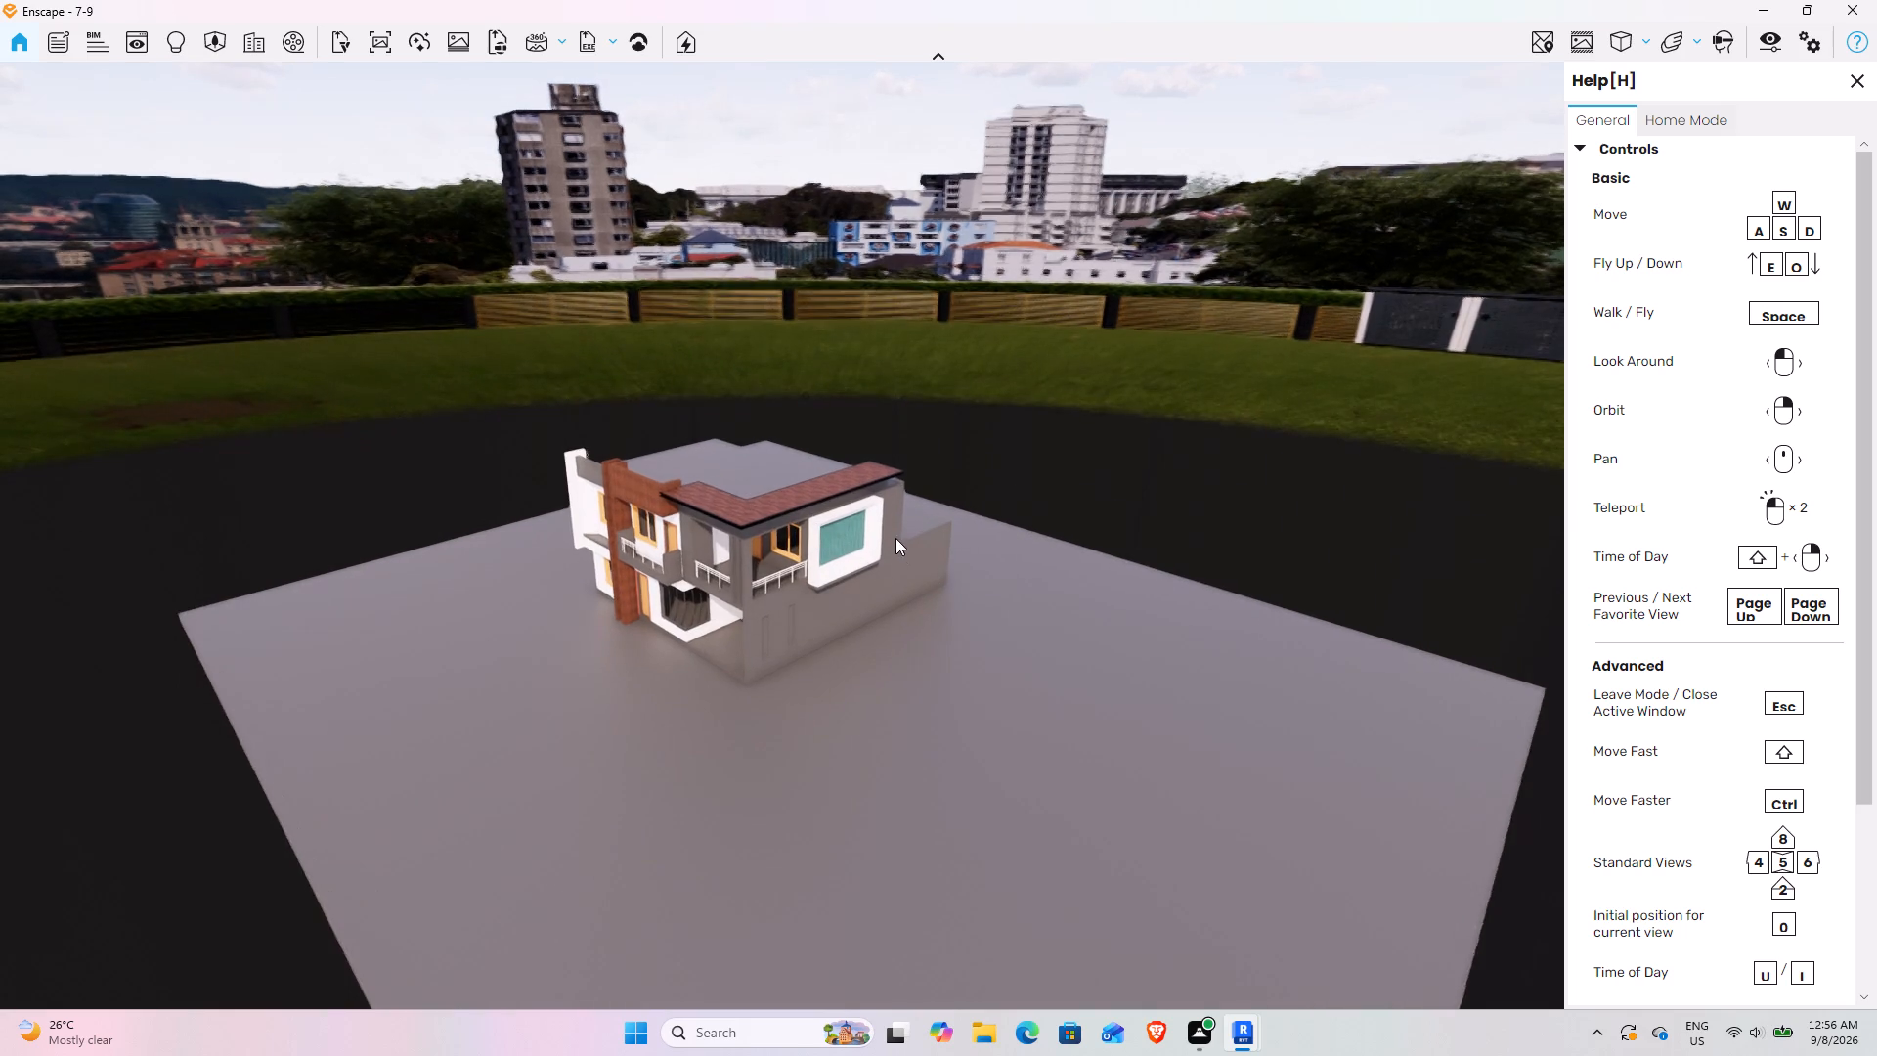
scroll(895, 538, "up", 8)
key("w")
type("ww")
type("asswda")
key("d")
scroll(814, 523, "up", 10)
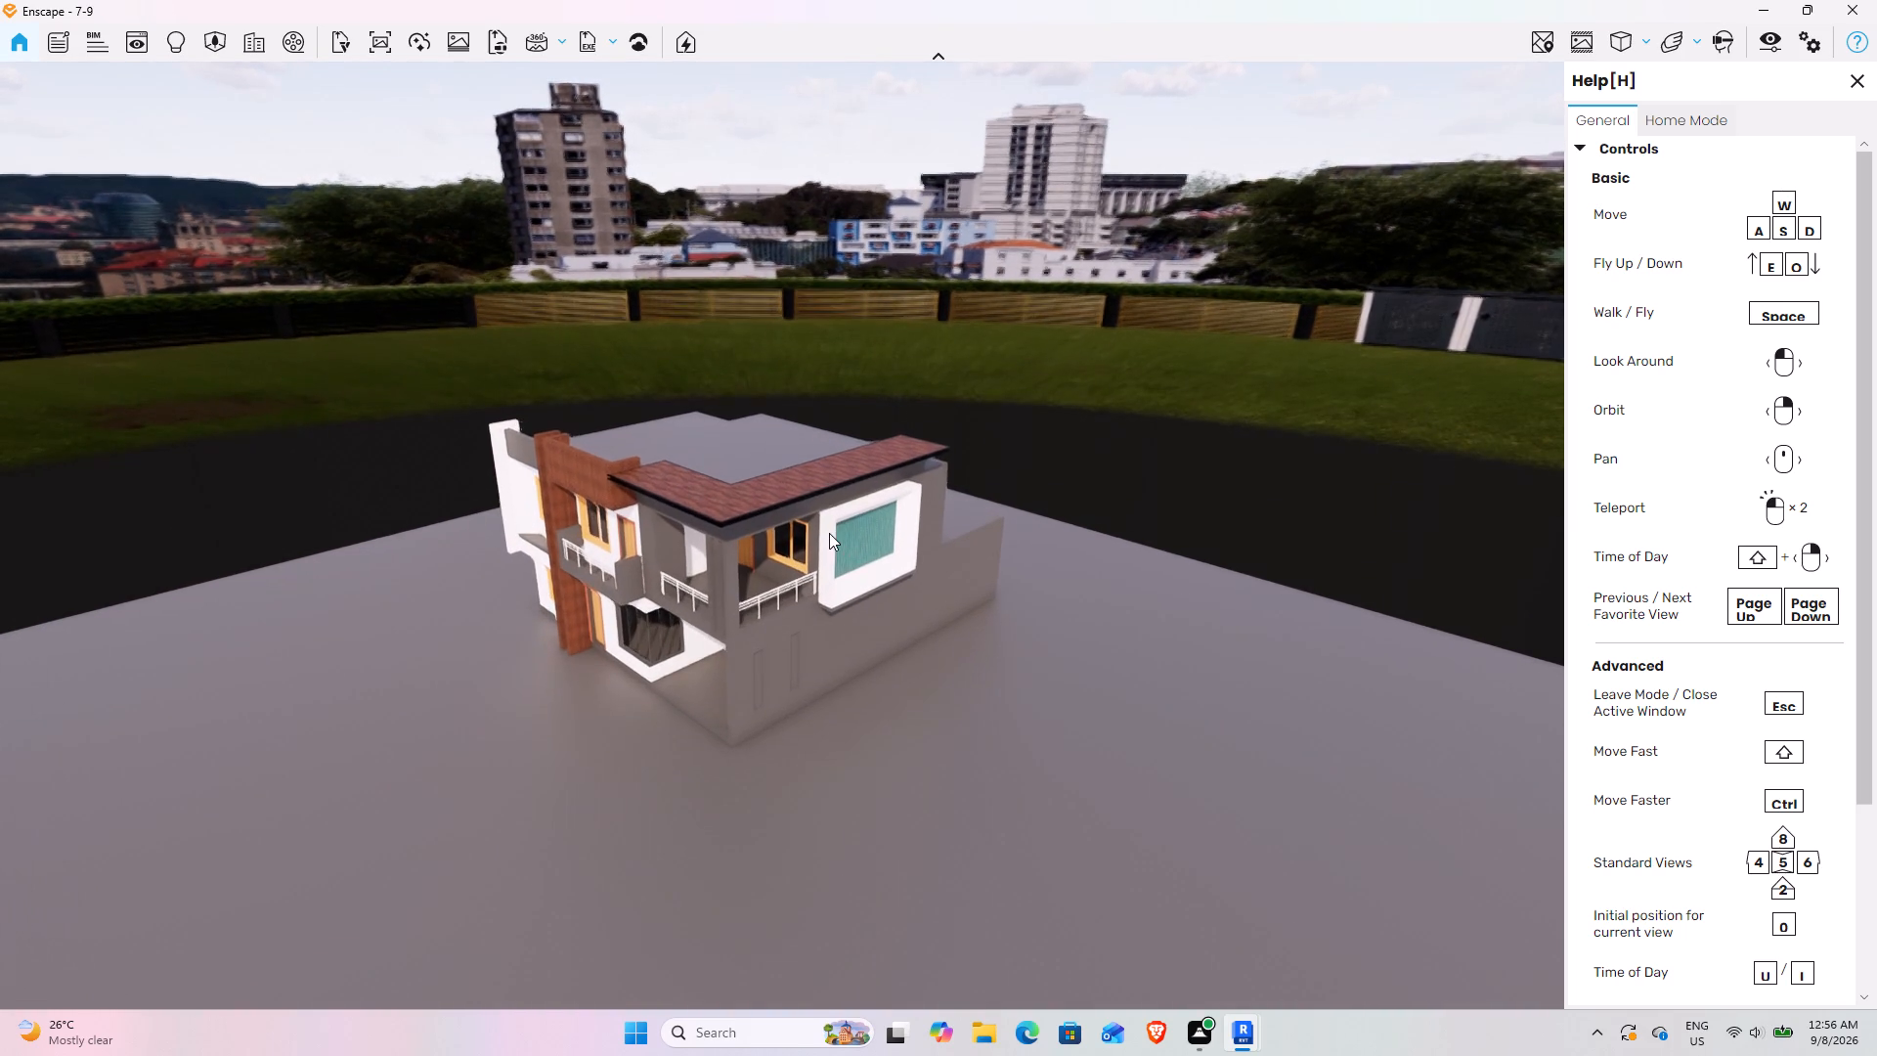
scroll(829, 533, "up", 3)
left_click_drag(874, 535, 782, 535)
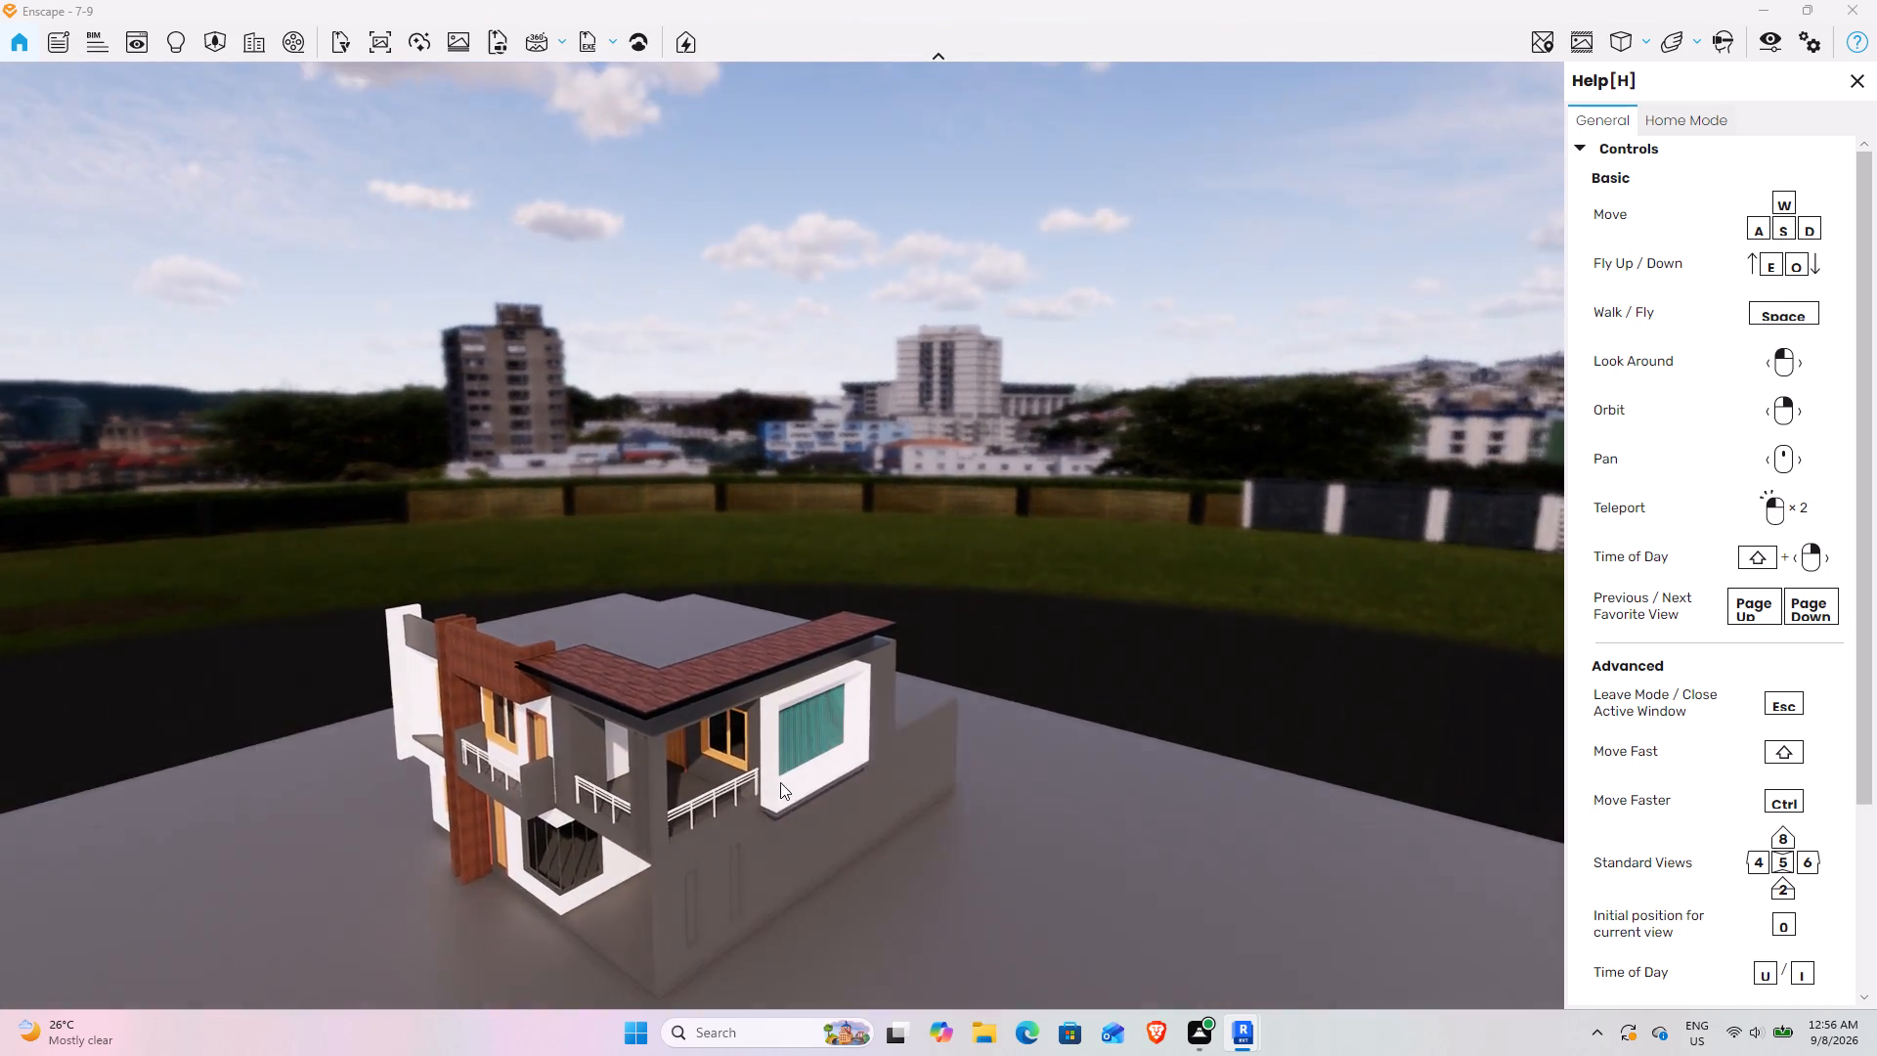
right_click_drag(670, 908, 782, 535)
left_click_drag(744, 813, 782, 535)
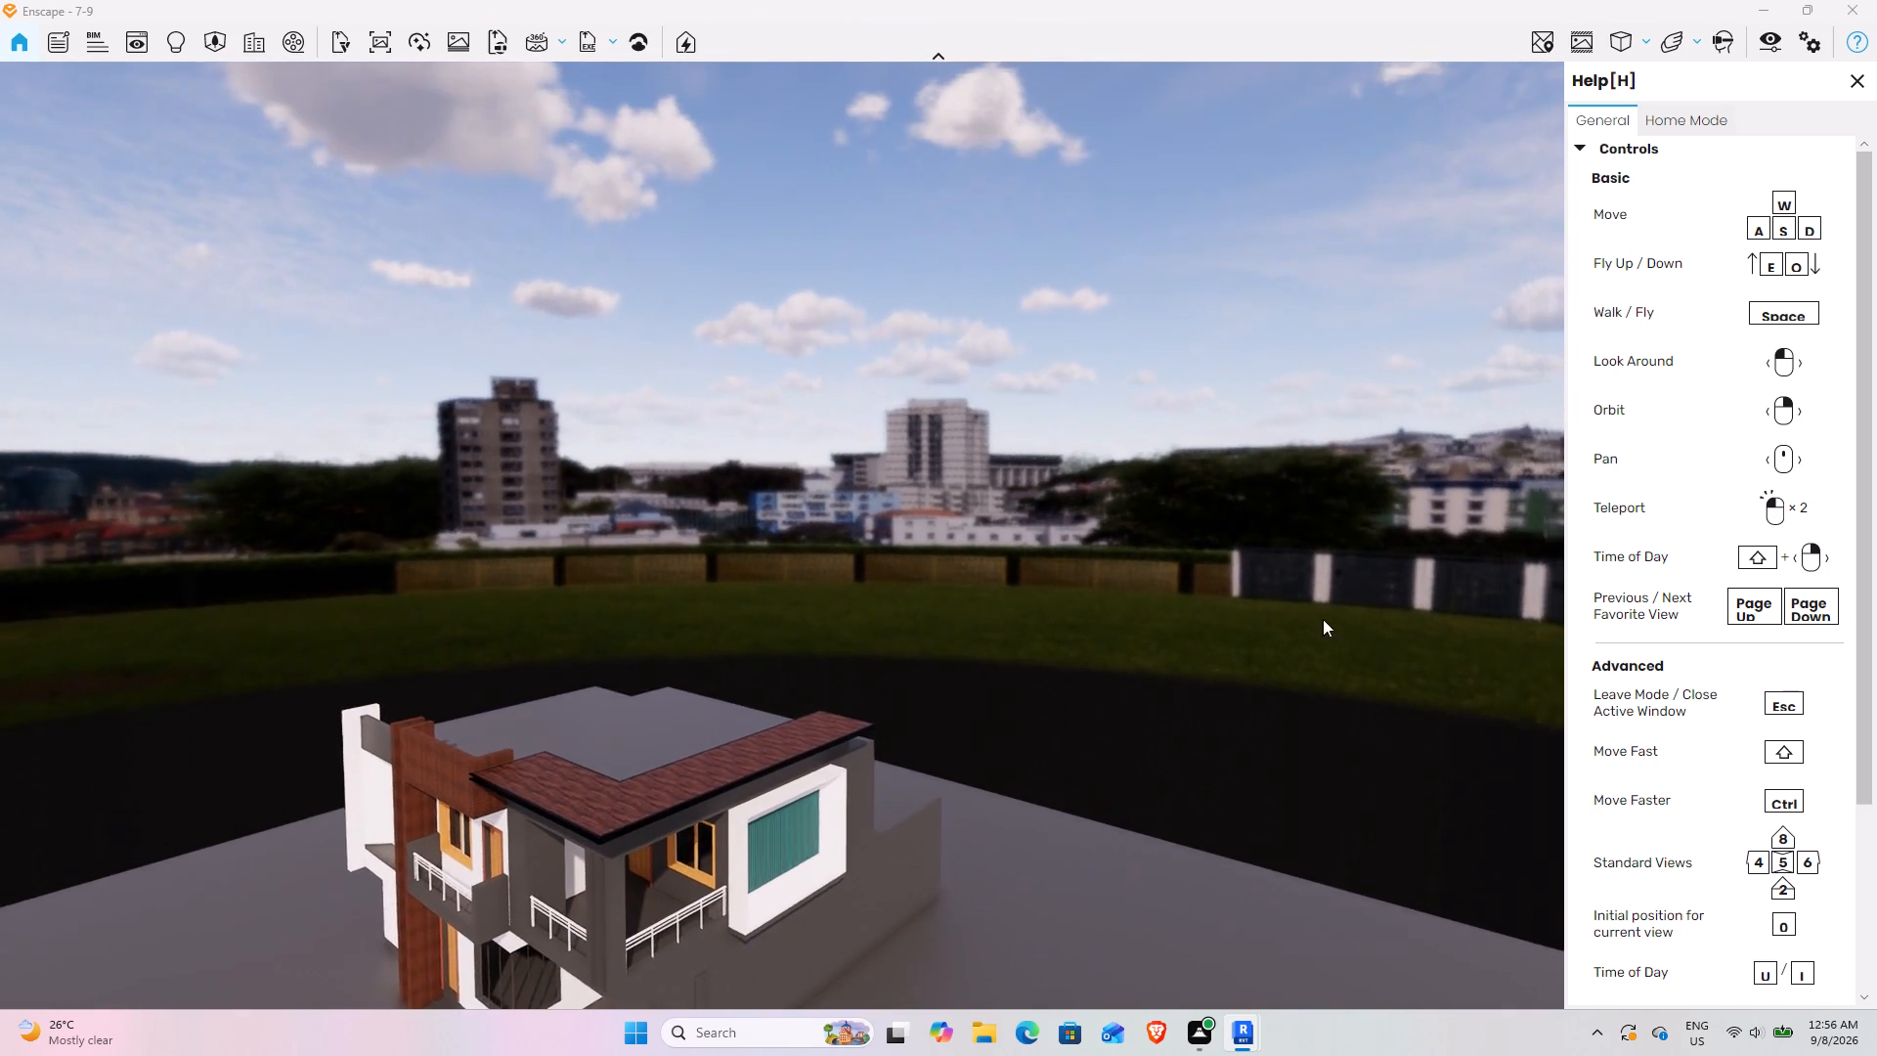
Switch the rendered view's projection to Two-Point.
left_click(1637, 43)
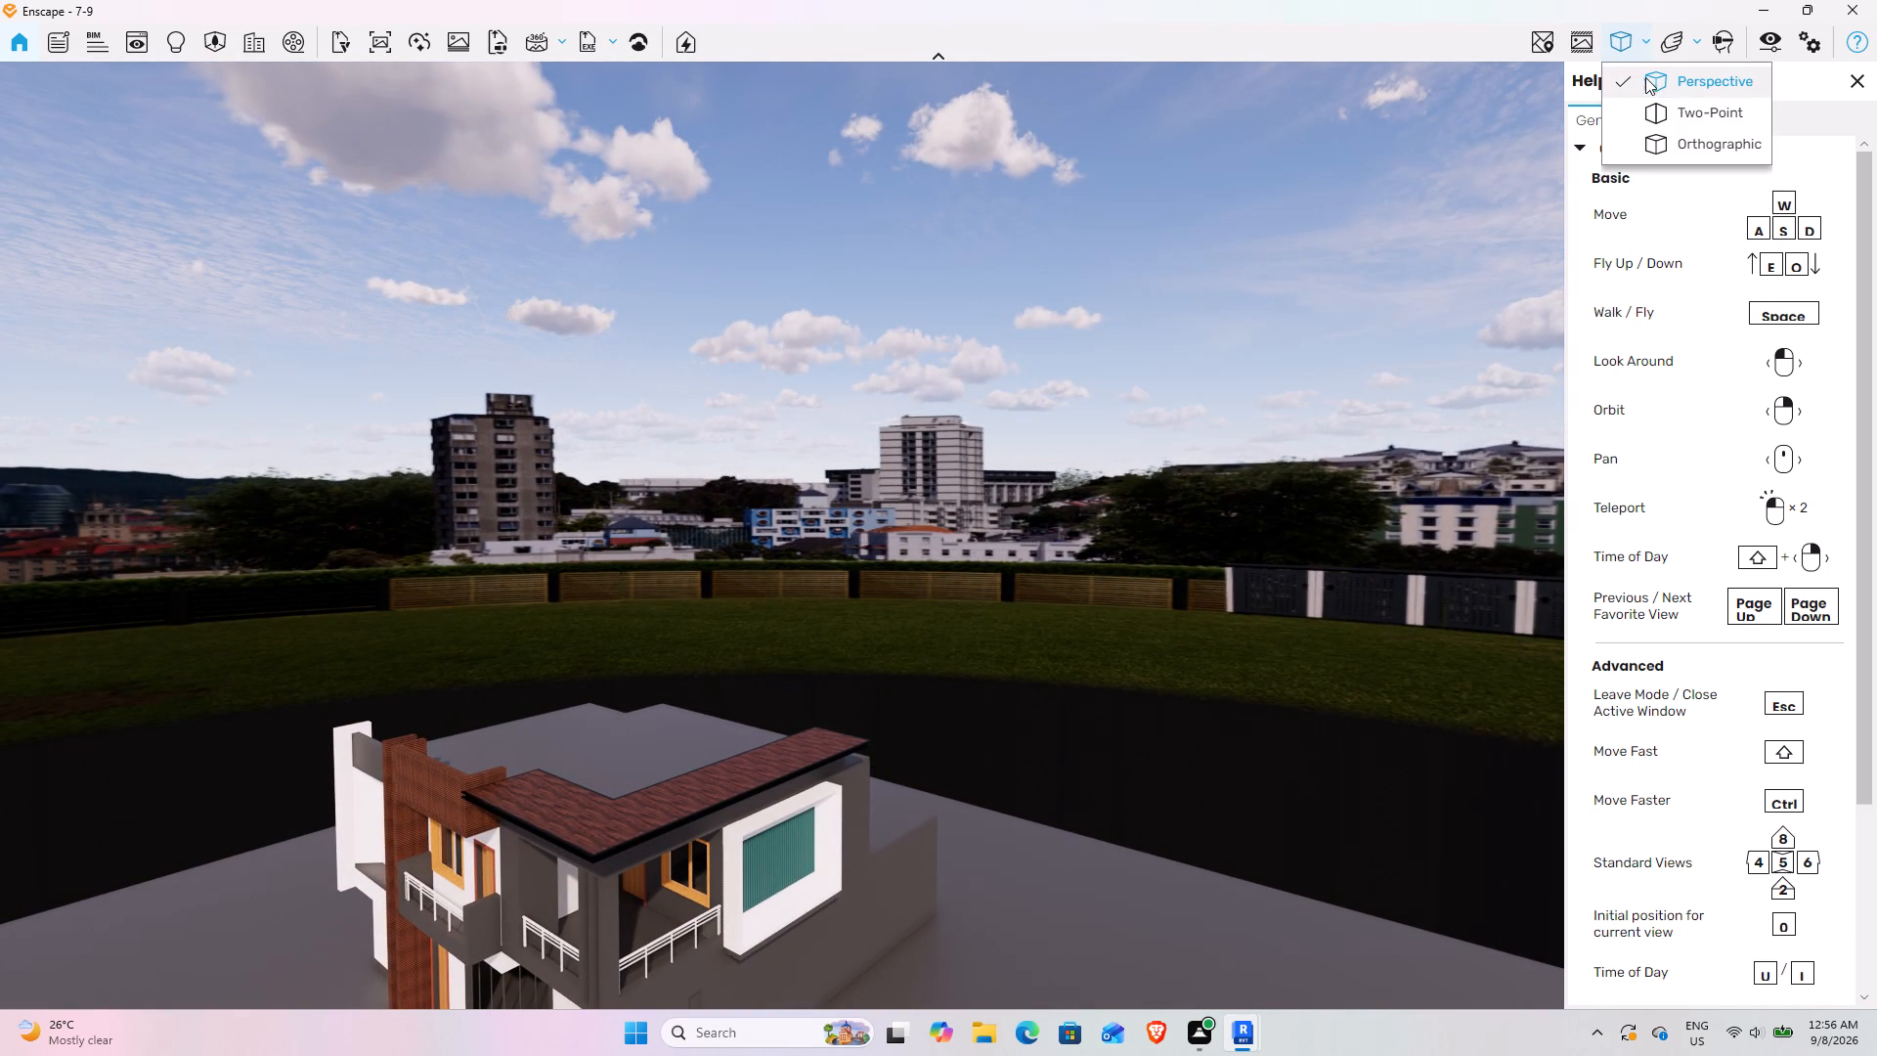
left_click(1667, 126)
Examine the rendered house's front and side facades in the two-point view from several heights.
left_click_drag(735, 725, 782, 535)
key("w")
key("w")
key("w")
key("w")
key("w")
key("w")
key("w")
key("w")
key("w")
key("w")
key("w")
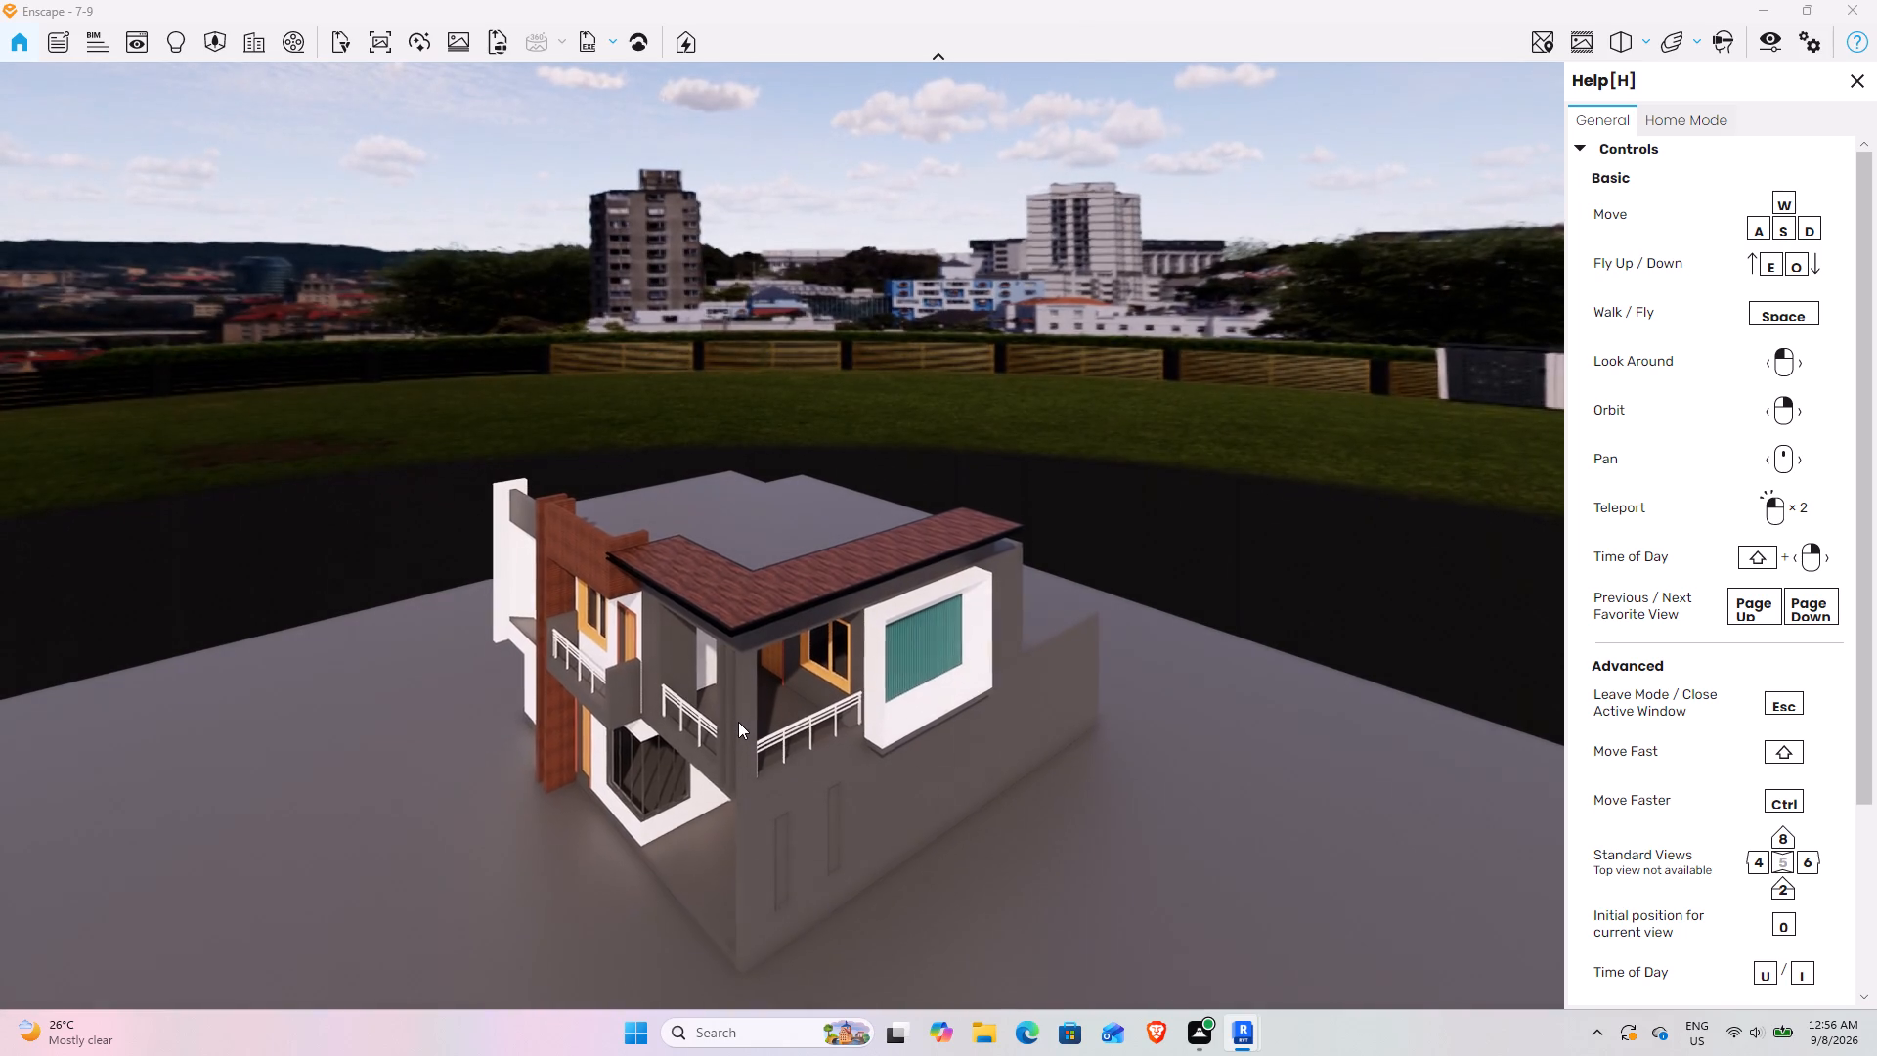
type("da")
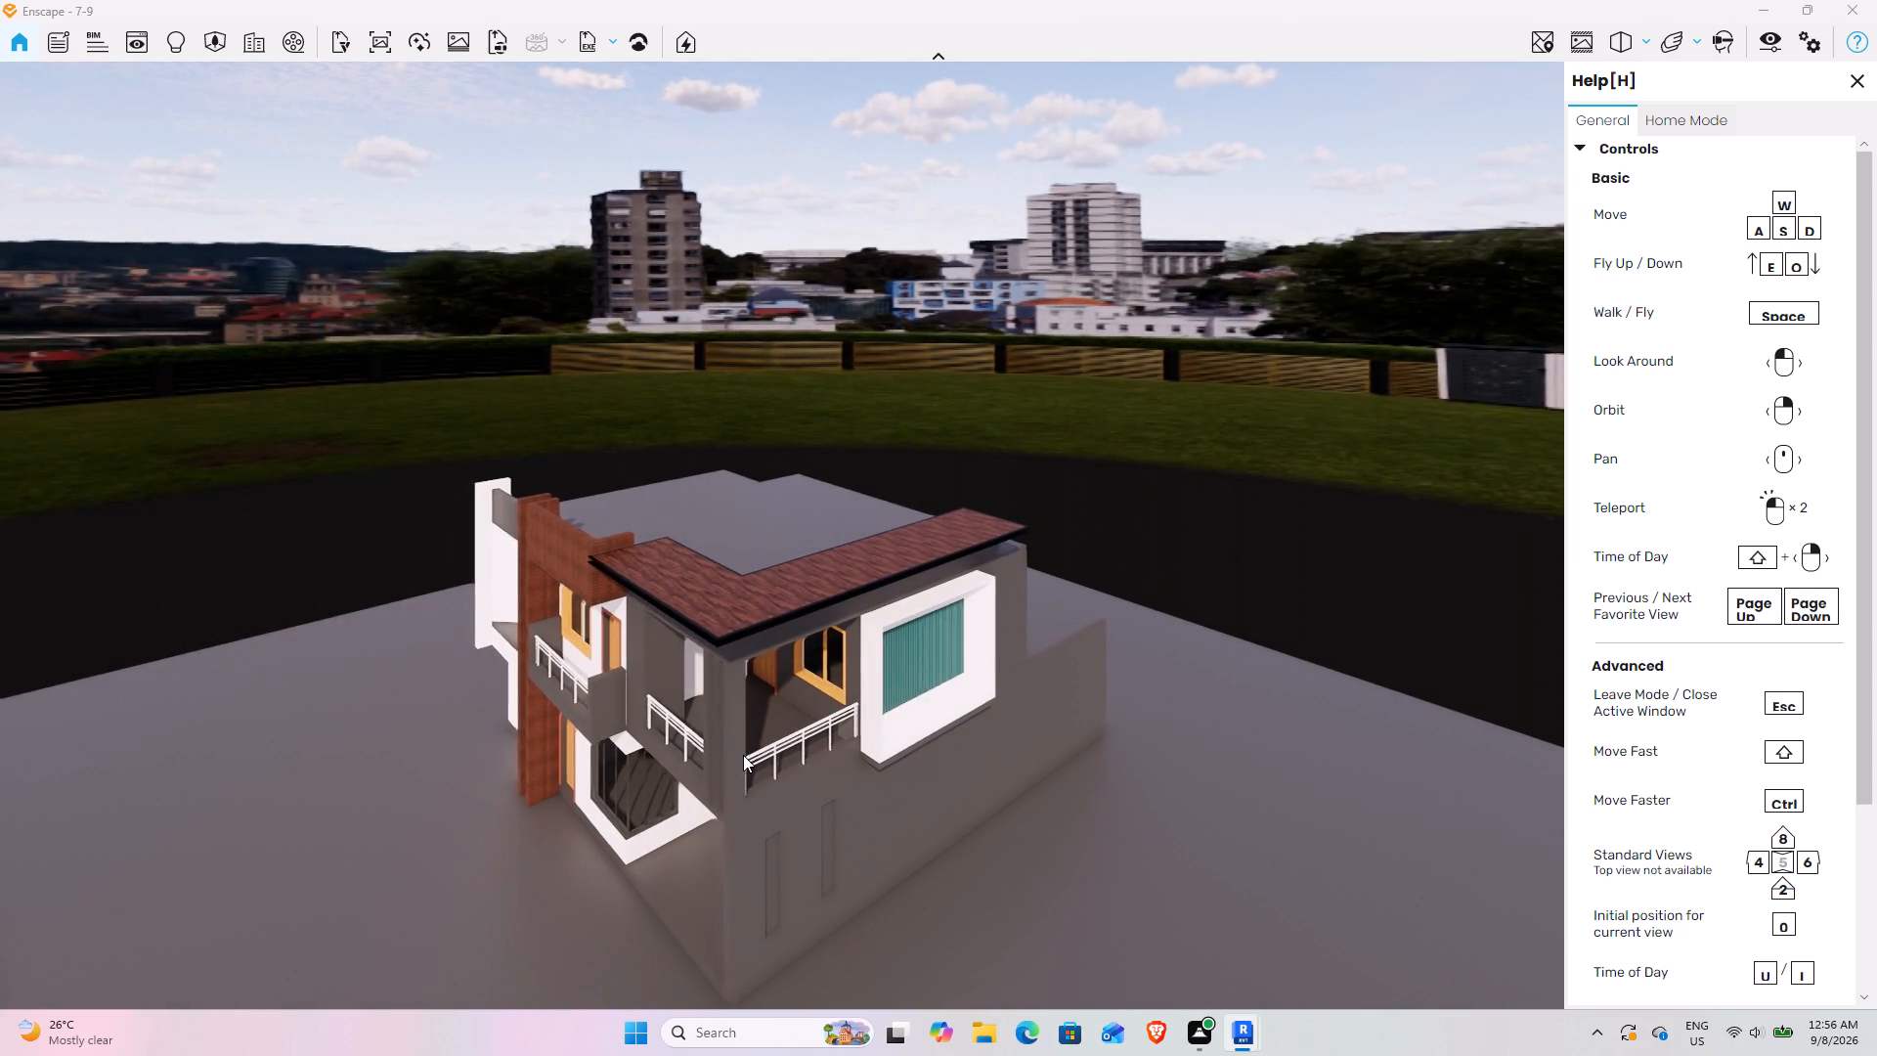
right_click_drag(743, 755, 782, 535)
key("w")
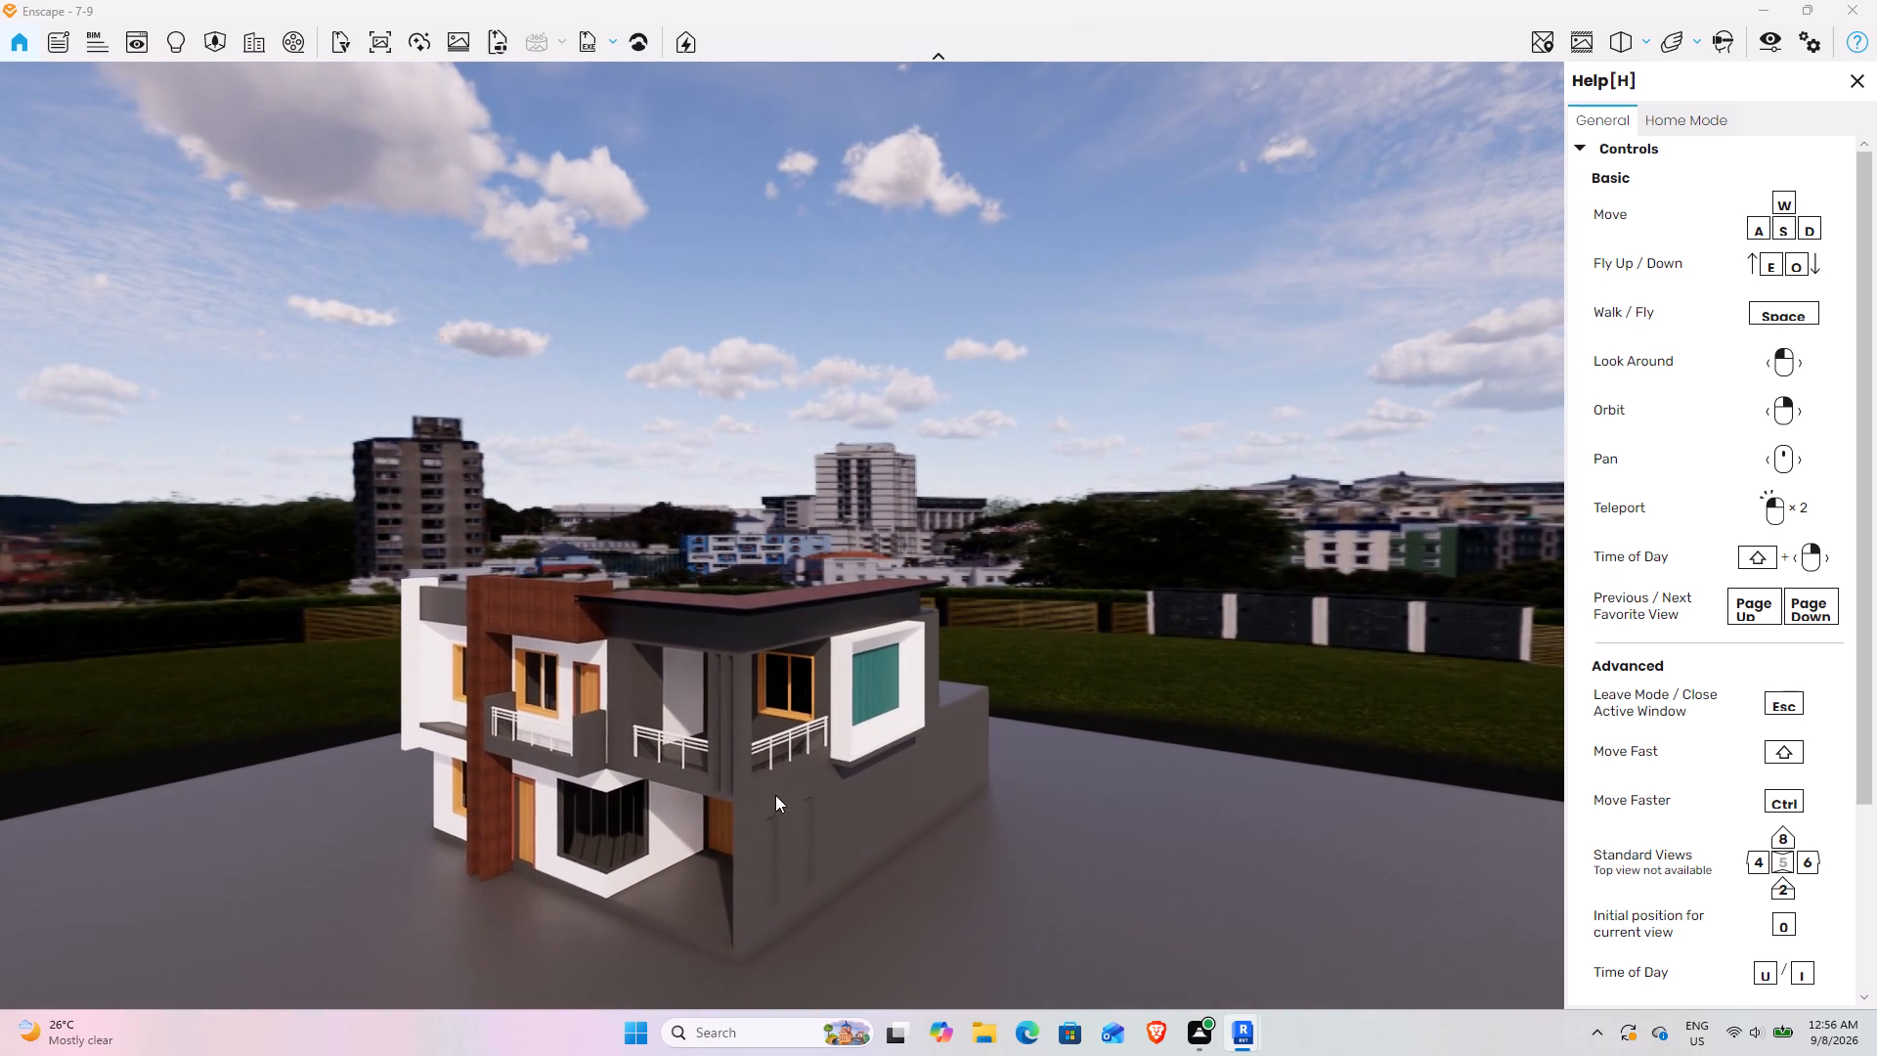
key("d")
key("d")
key("d")
key("d")
key("d")
key("a")
Examine the rendered bevelled frame and its teal vertical members up close from the side of the house.
scroll(715, 802, "up", 1)
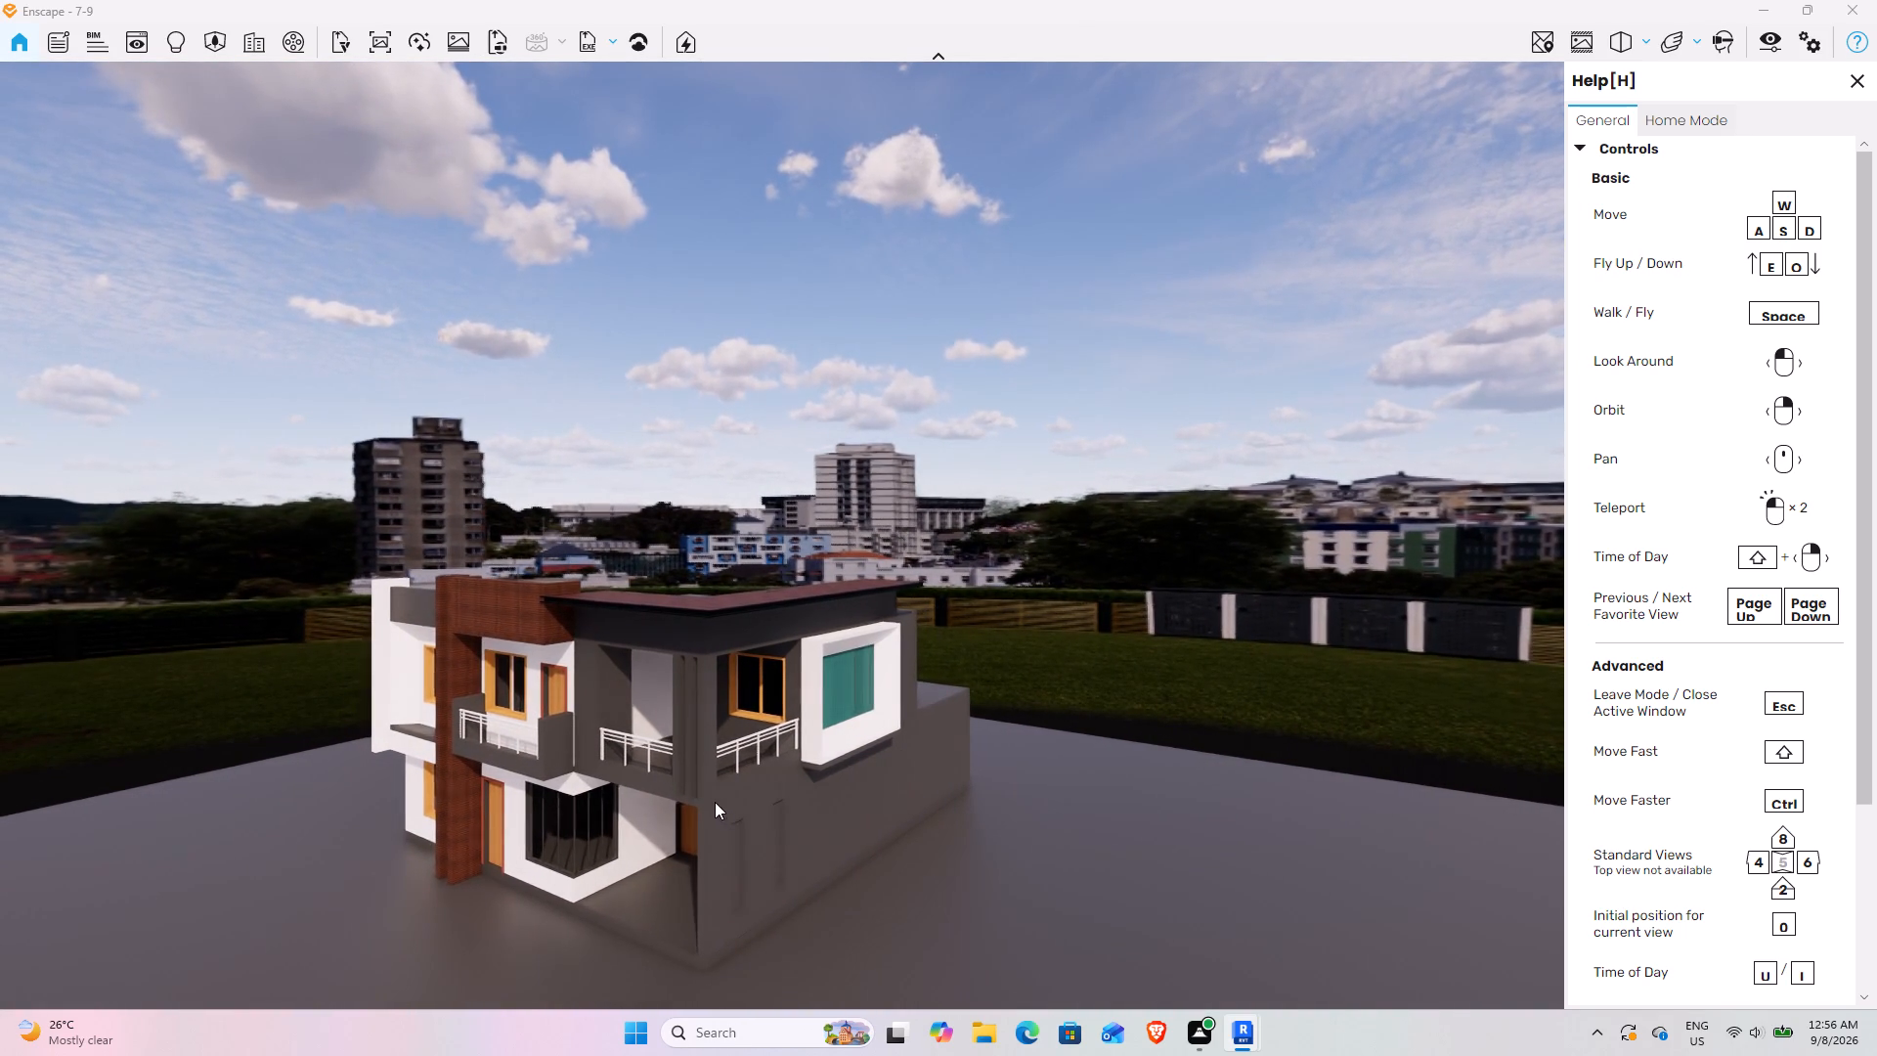
scroll(715, 802, "up", 16)
key("s")
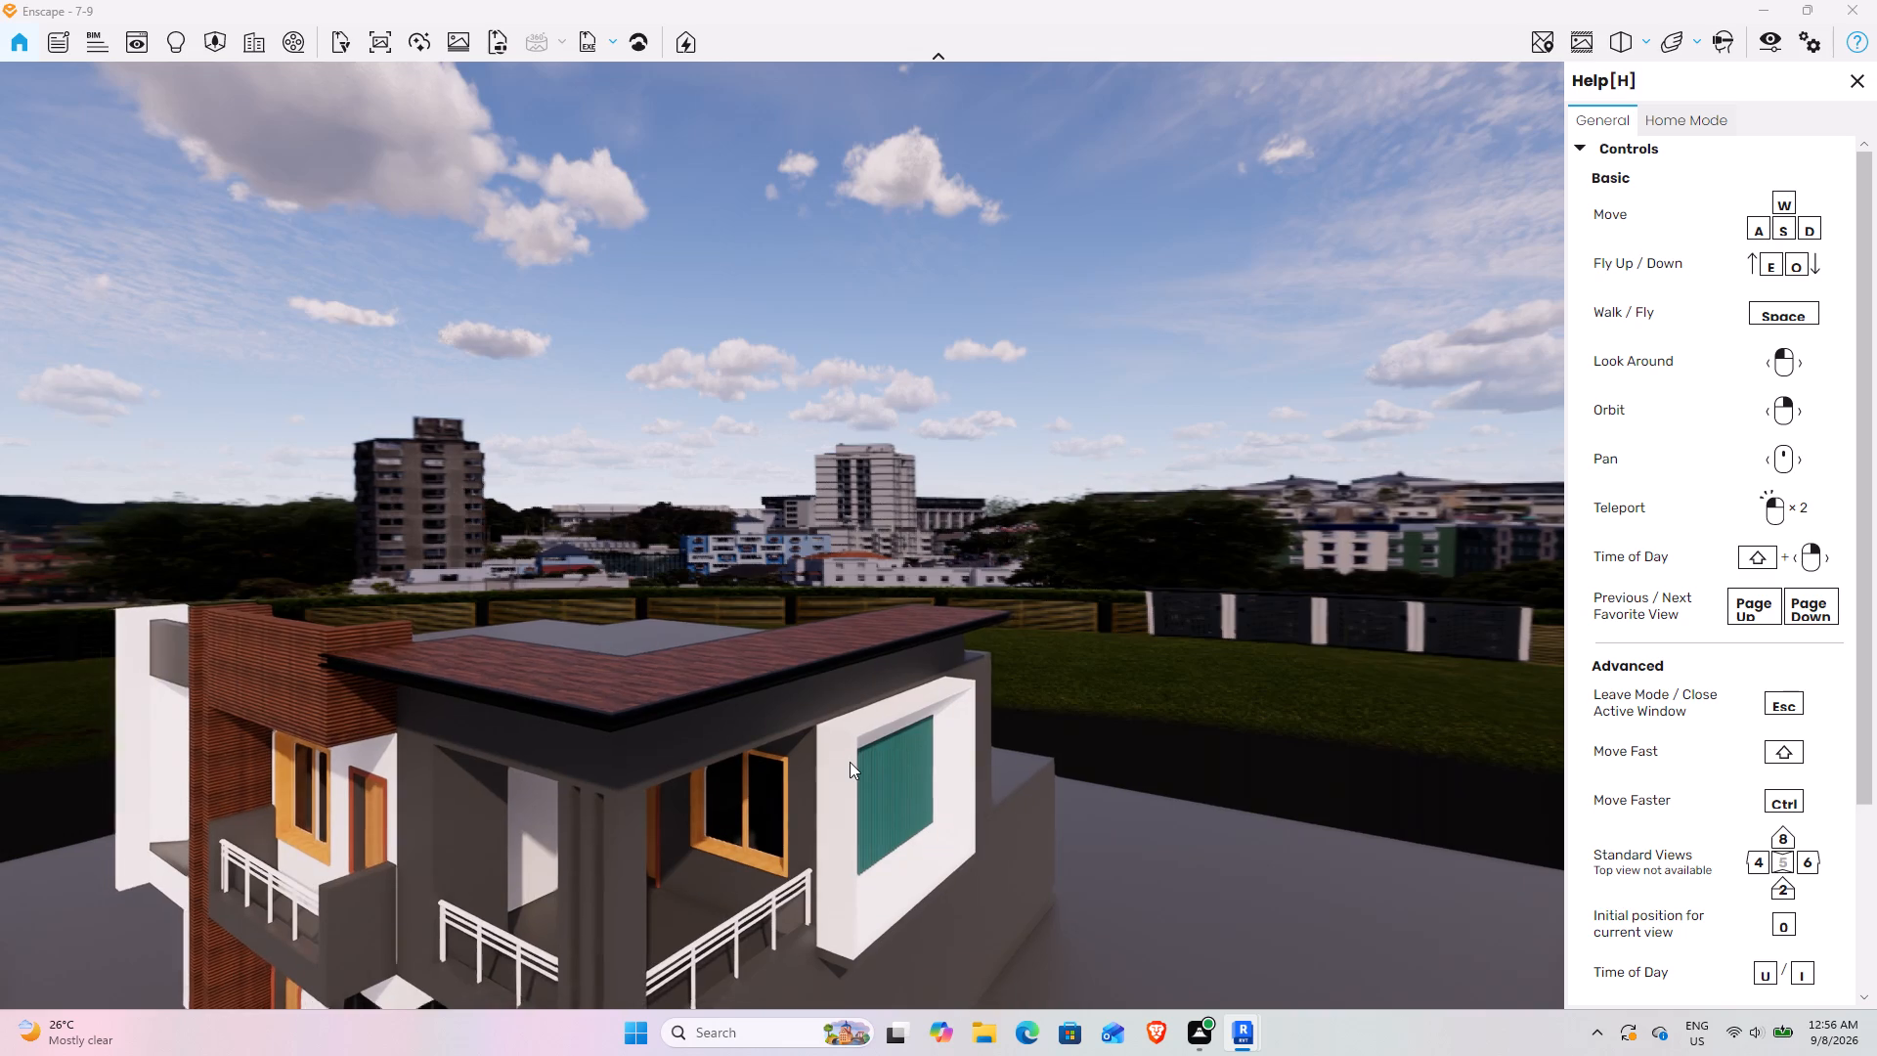
key("w")
left_click_drag(850, 762, 782, 535)
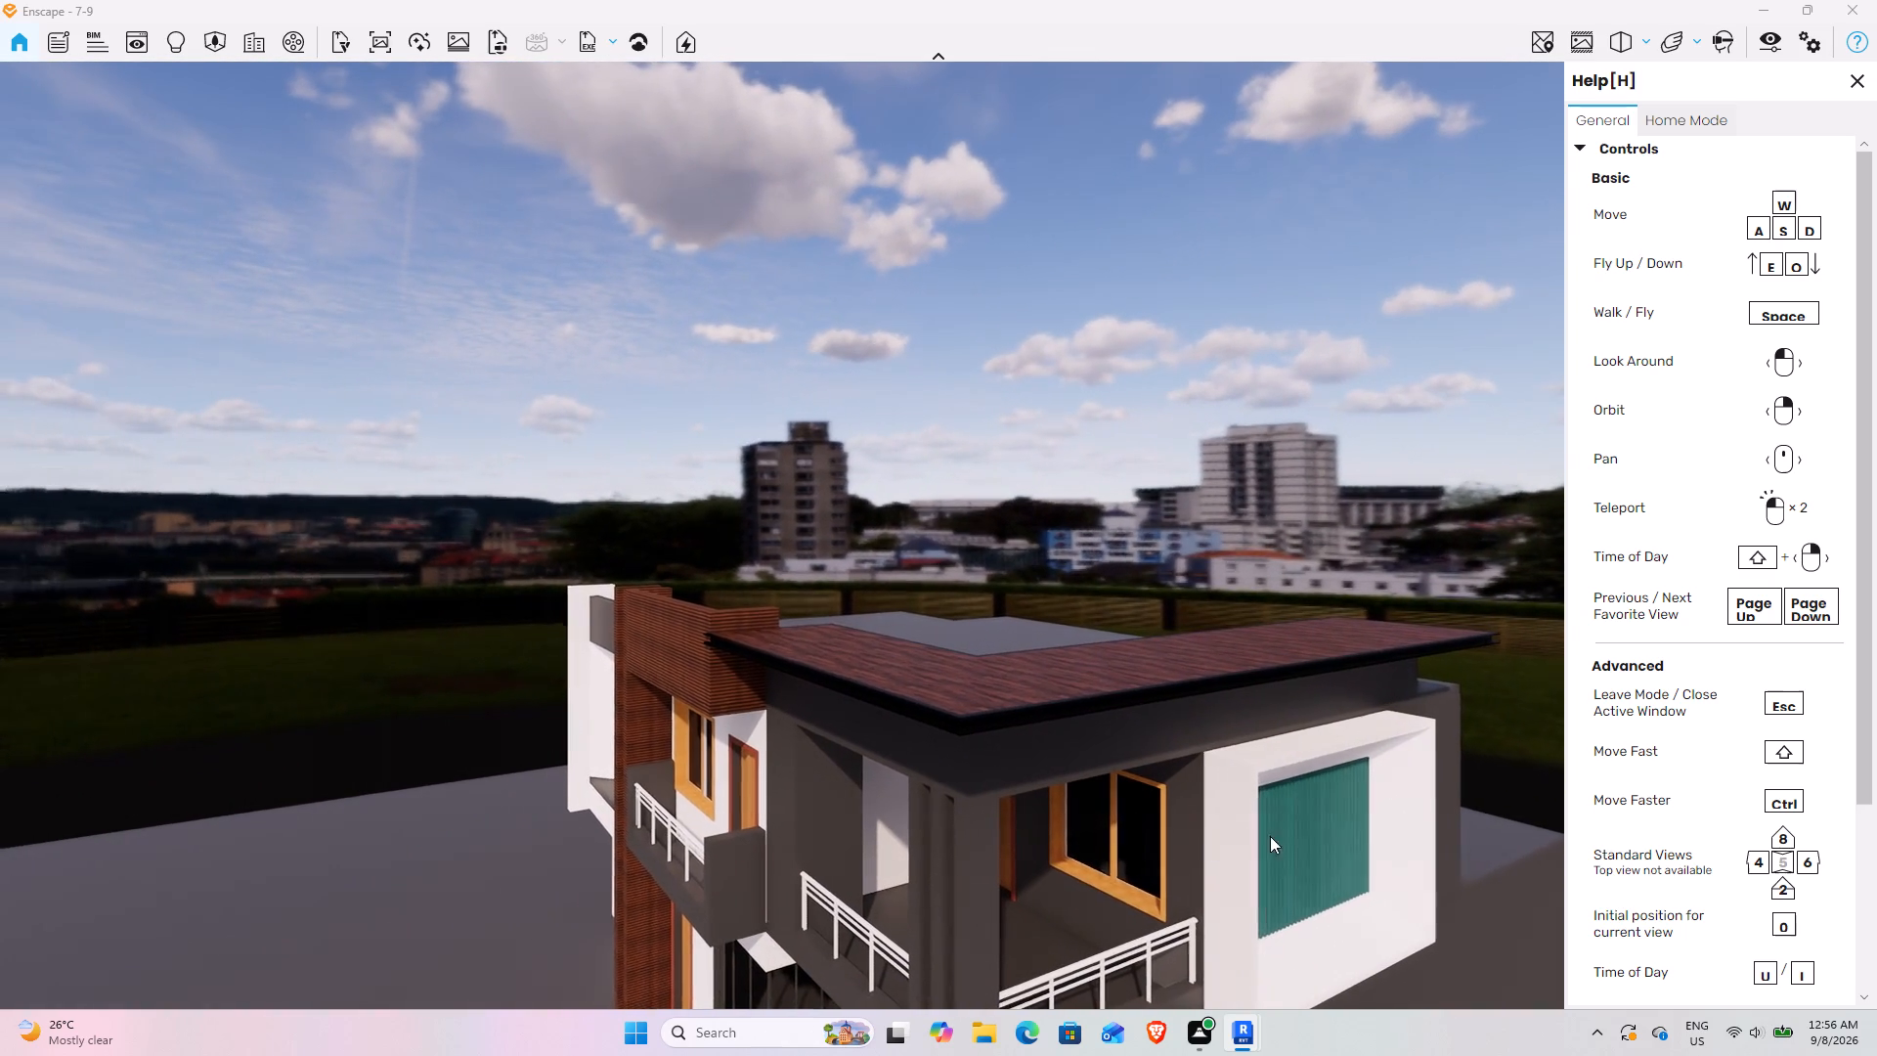
right_click_drag(1208, 840, 774, 534)
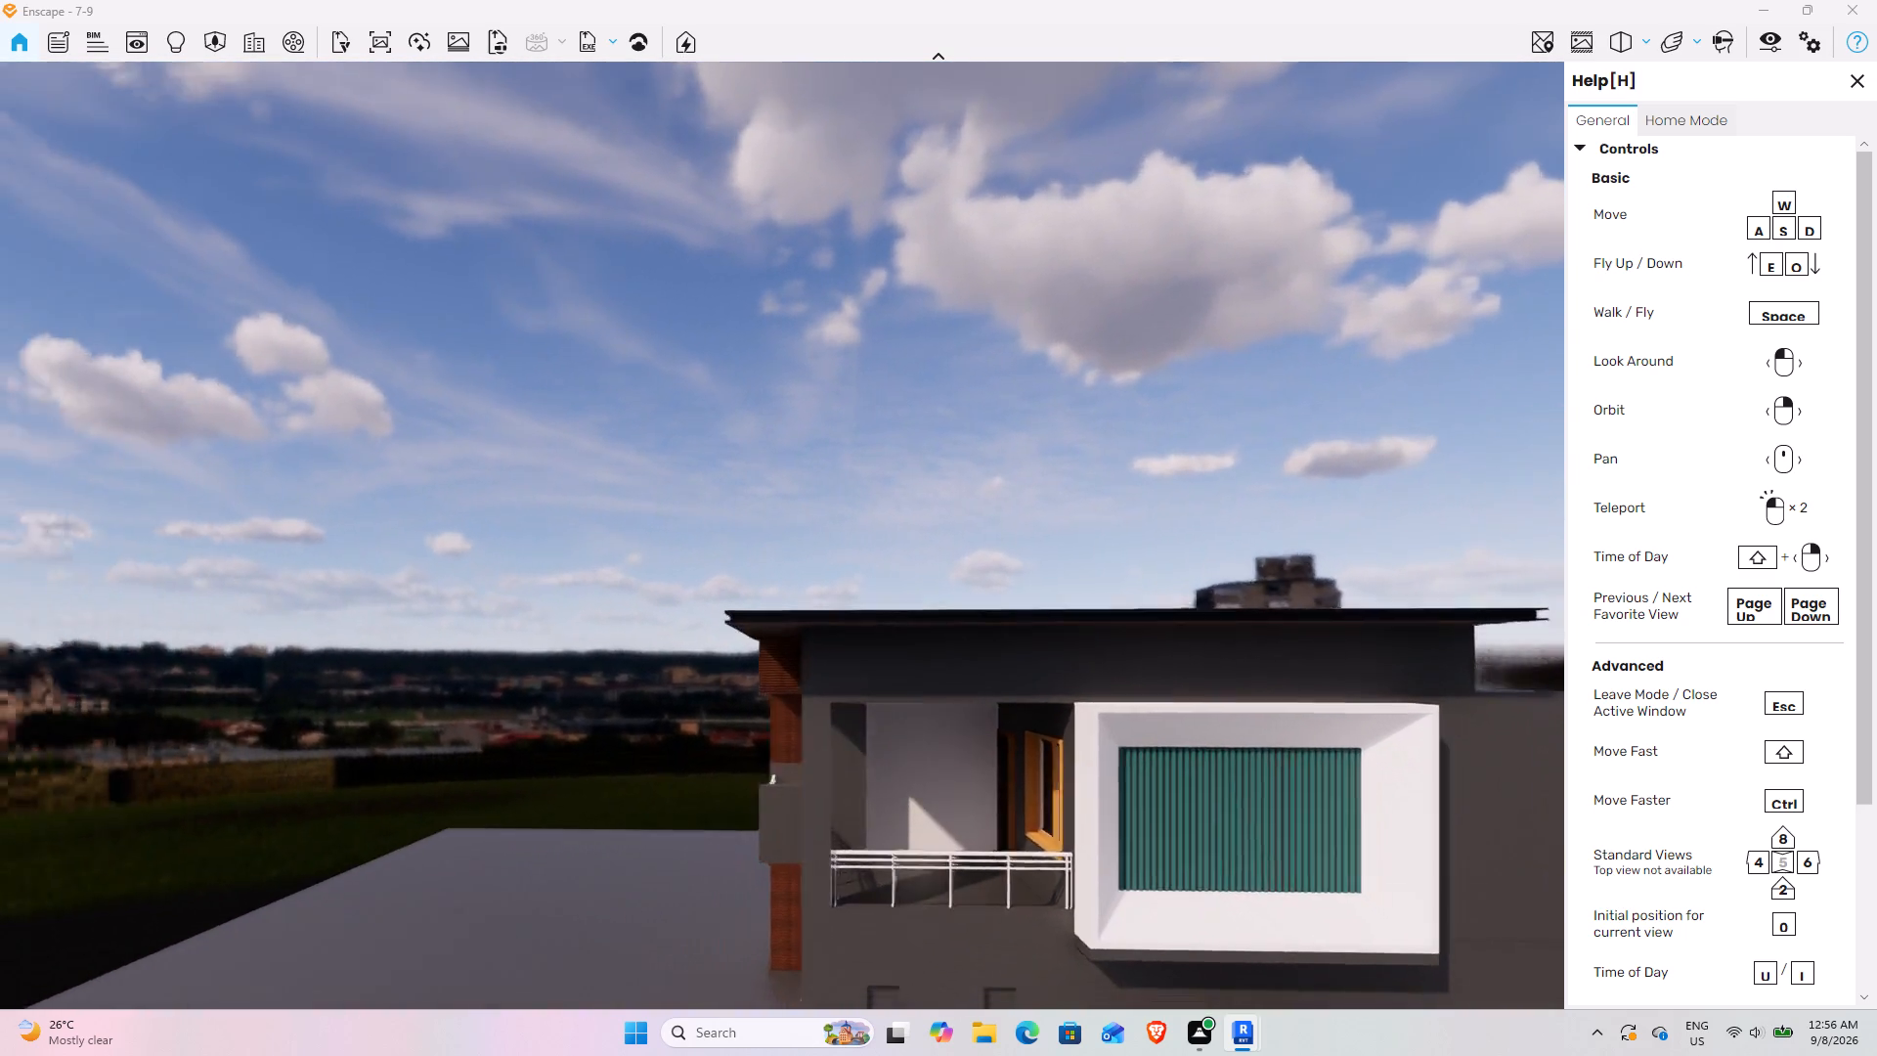
right_click_drag(774, 534, 782, 535)
right_click_drag(1399, 938, 783, 535)
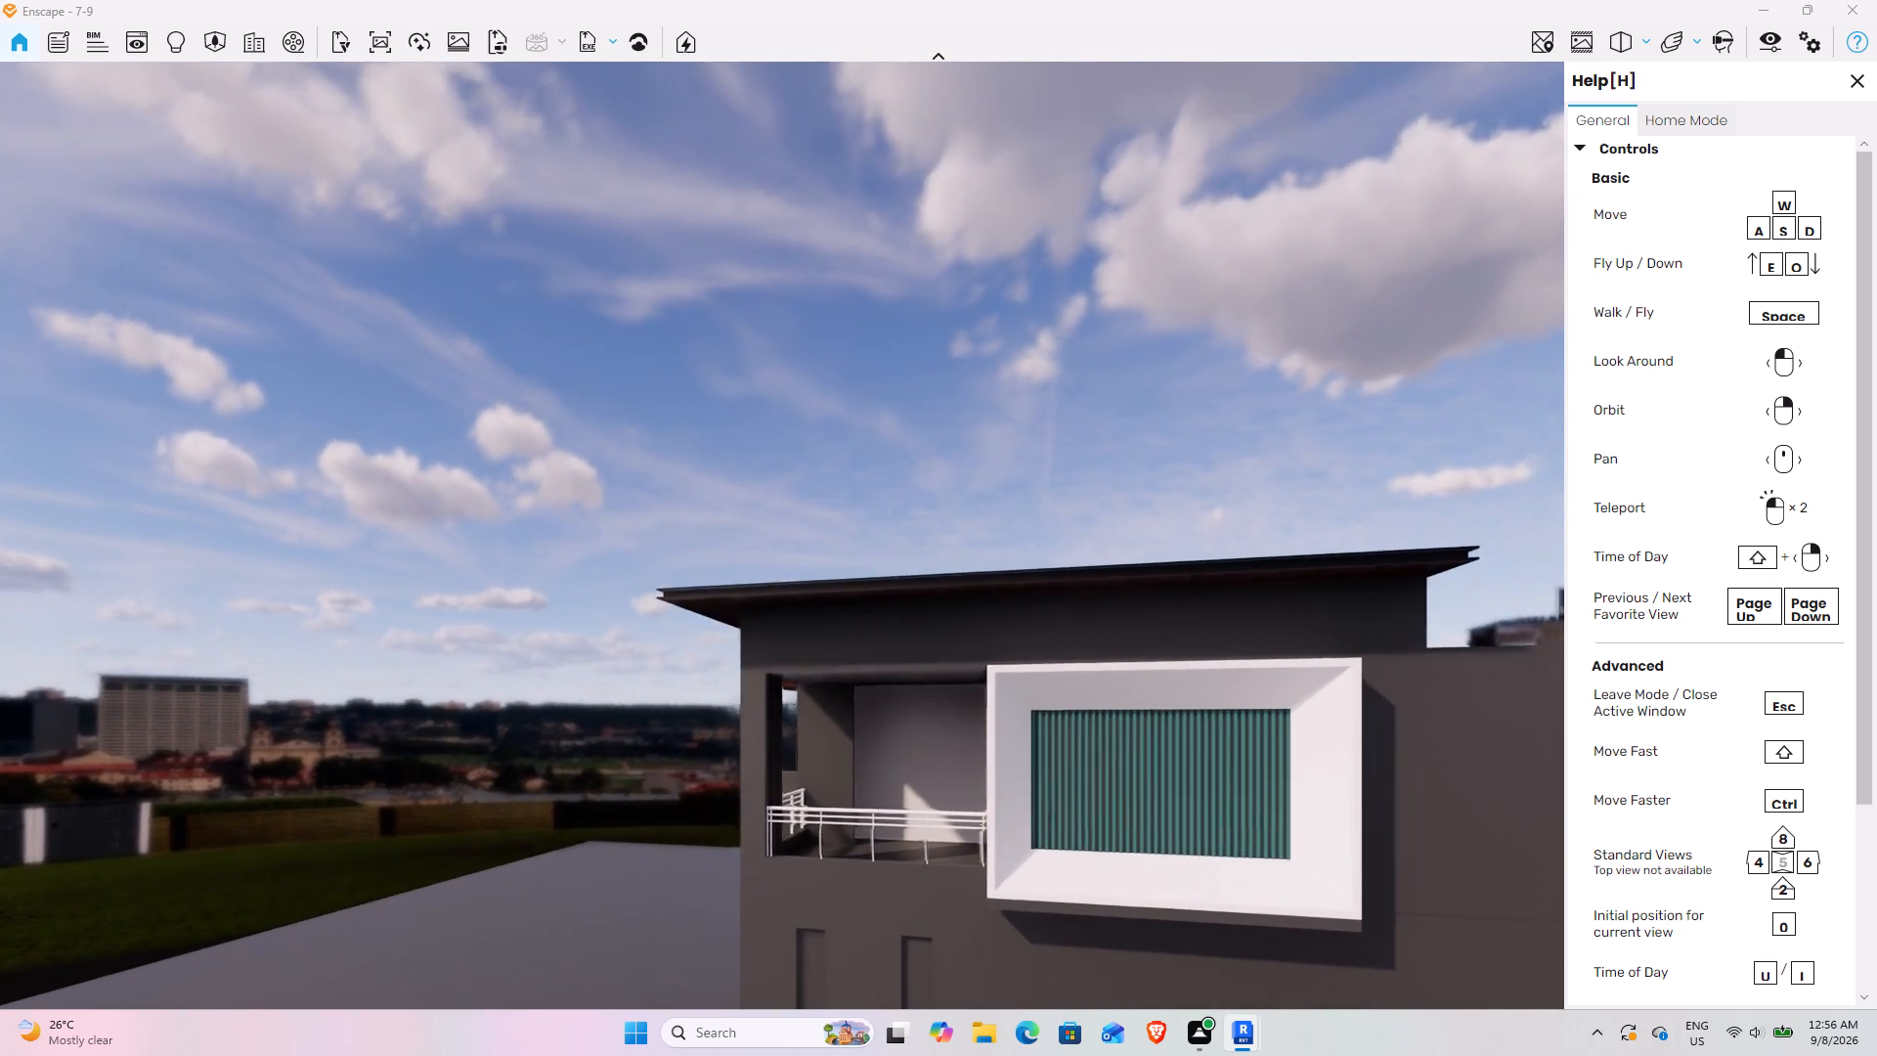
Examine the rendered side facade with its white bevelled frame and teal members from several distances.
right_click_drag(783, 535, 782, 535)
key("d")
key("d")
key("d")
key("d")
key("d")
key("d")
key("d")
key("d")
key("d")
key("d")
key("d")
key("d")
key("d")
key("d")
key("d")
key("d")
key("w")
key("w")
key("w")
key("w")
key("w")
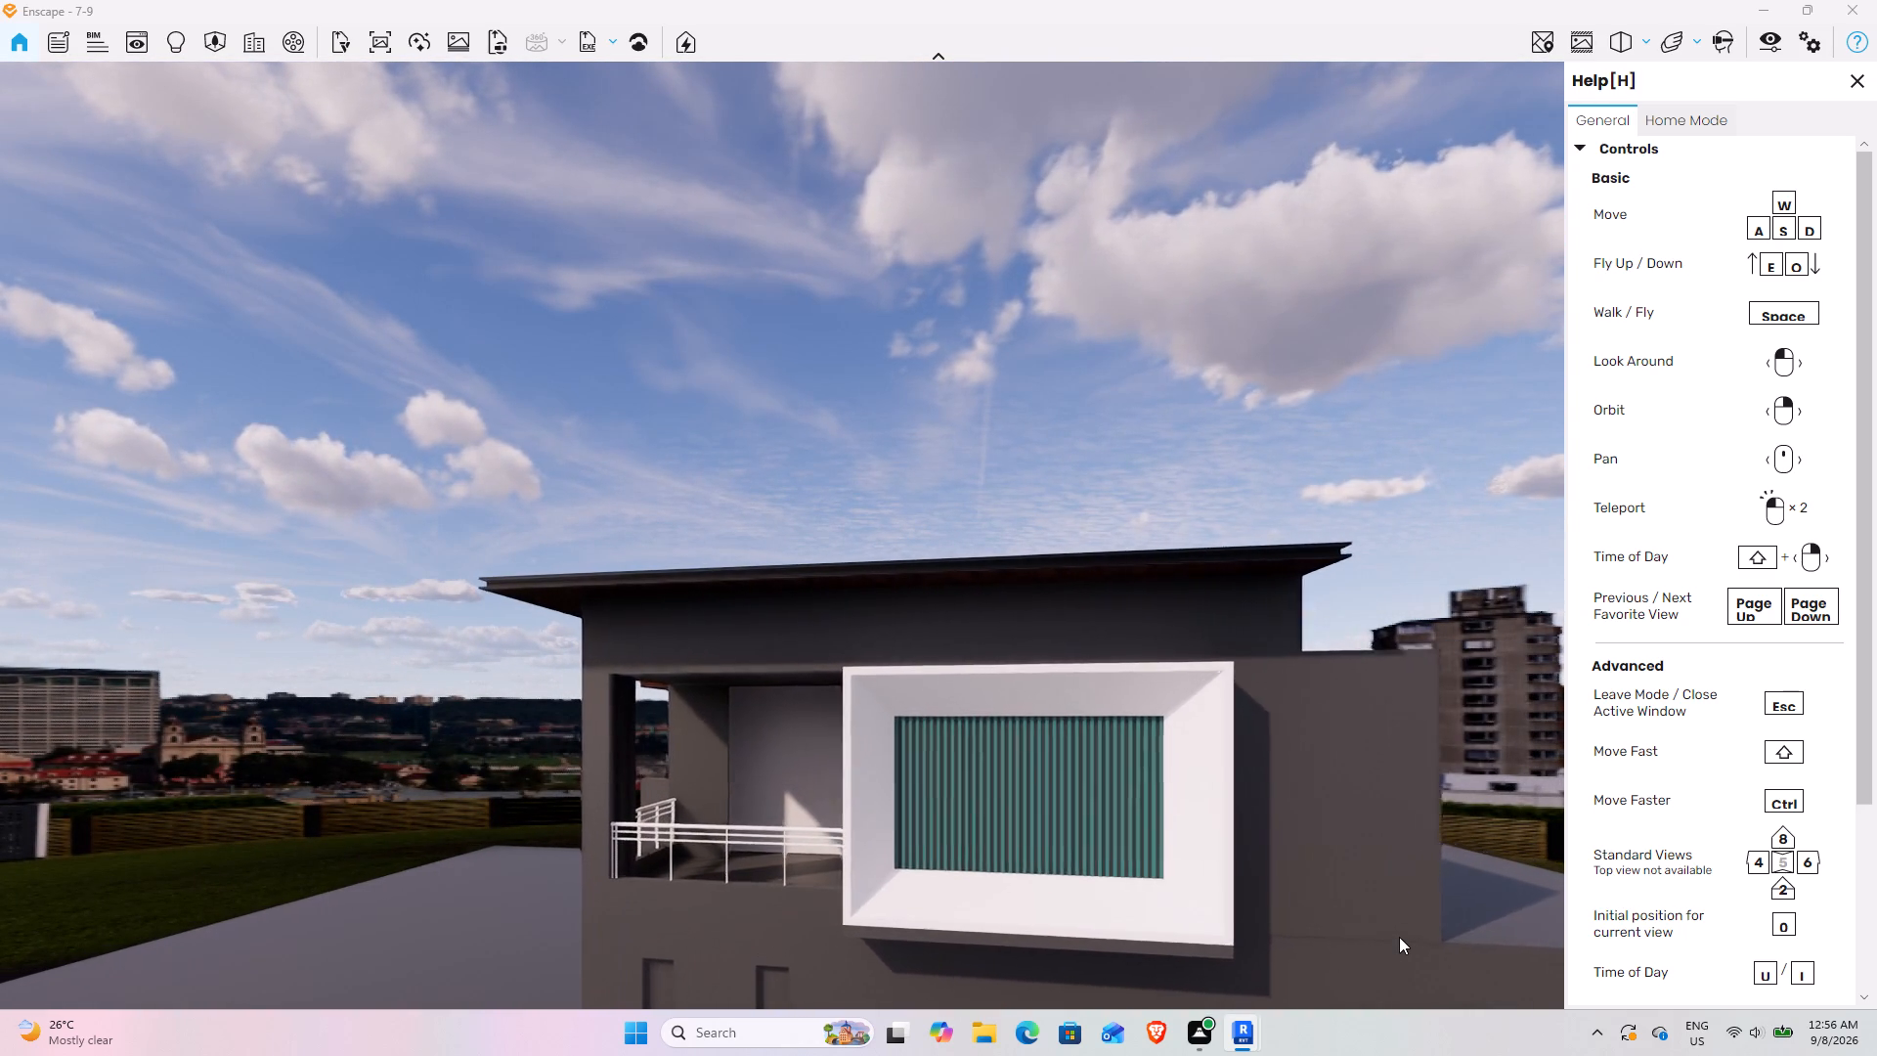
key("s")
key("s")
key("s")
key("s")
key("s")
key("s")
key("s")
key("s")
key("s")
key("s")
key("s")
key("s")
key("s")
key("s")
key("s")
key("s")
key("s")
key("s")
key("s")
key("s")
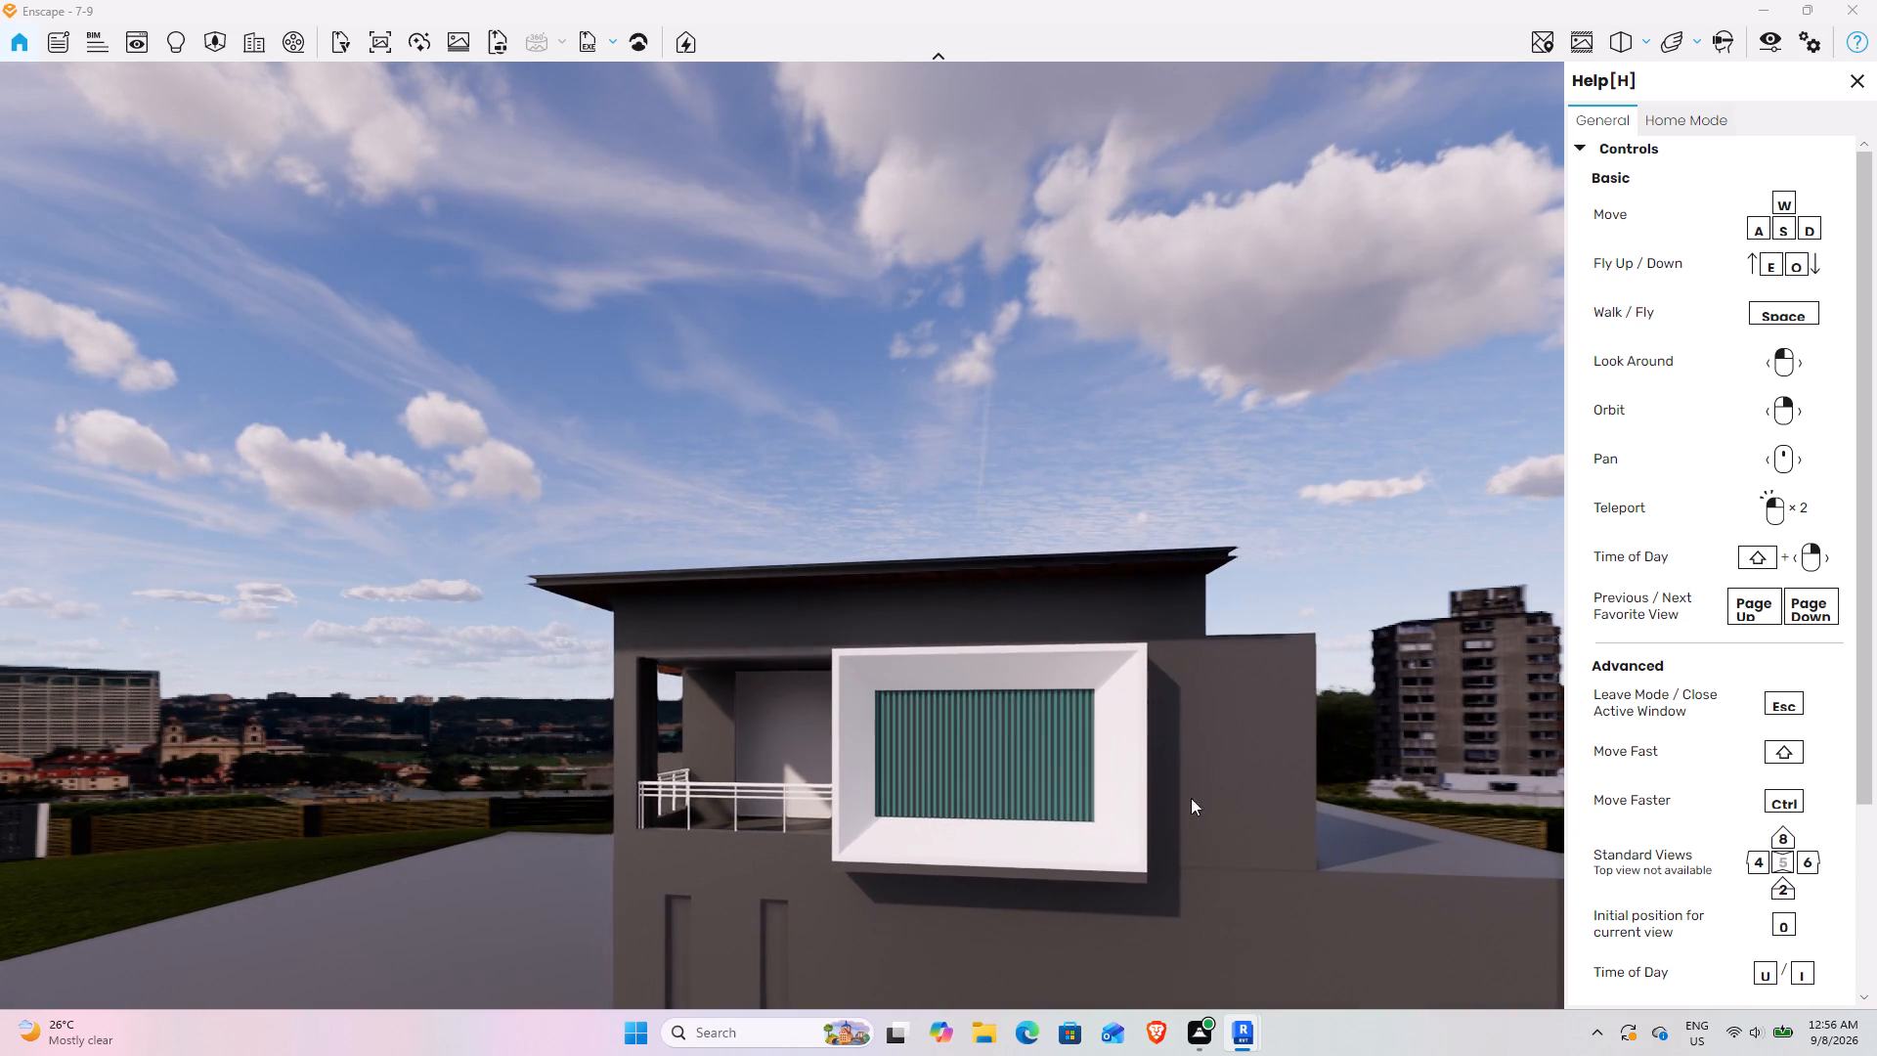
left_click_drag(1118, 858, 789, 537)
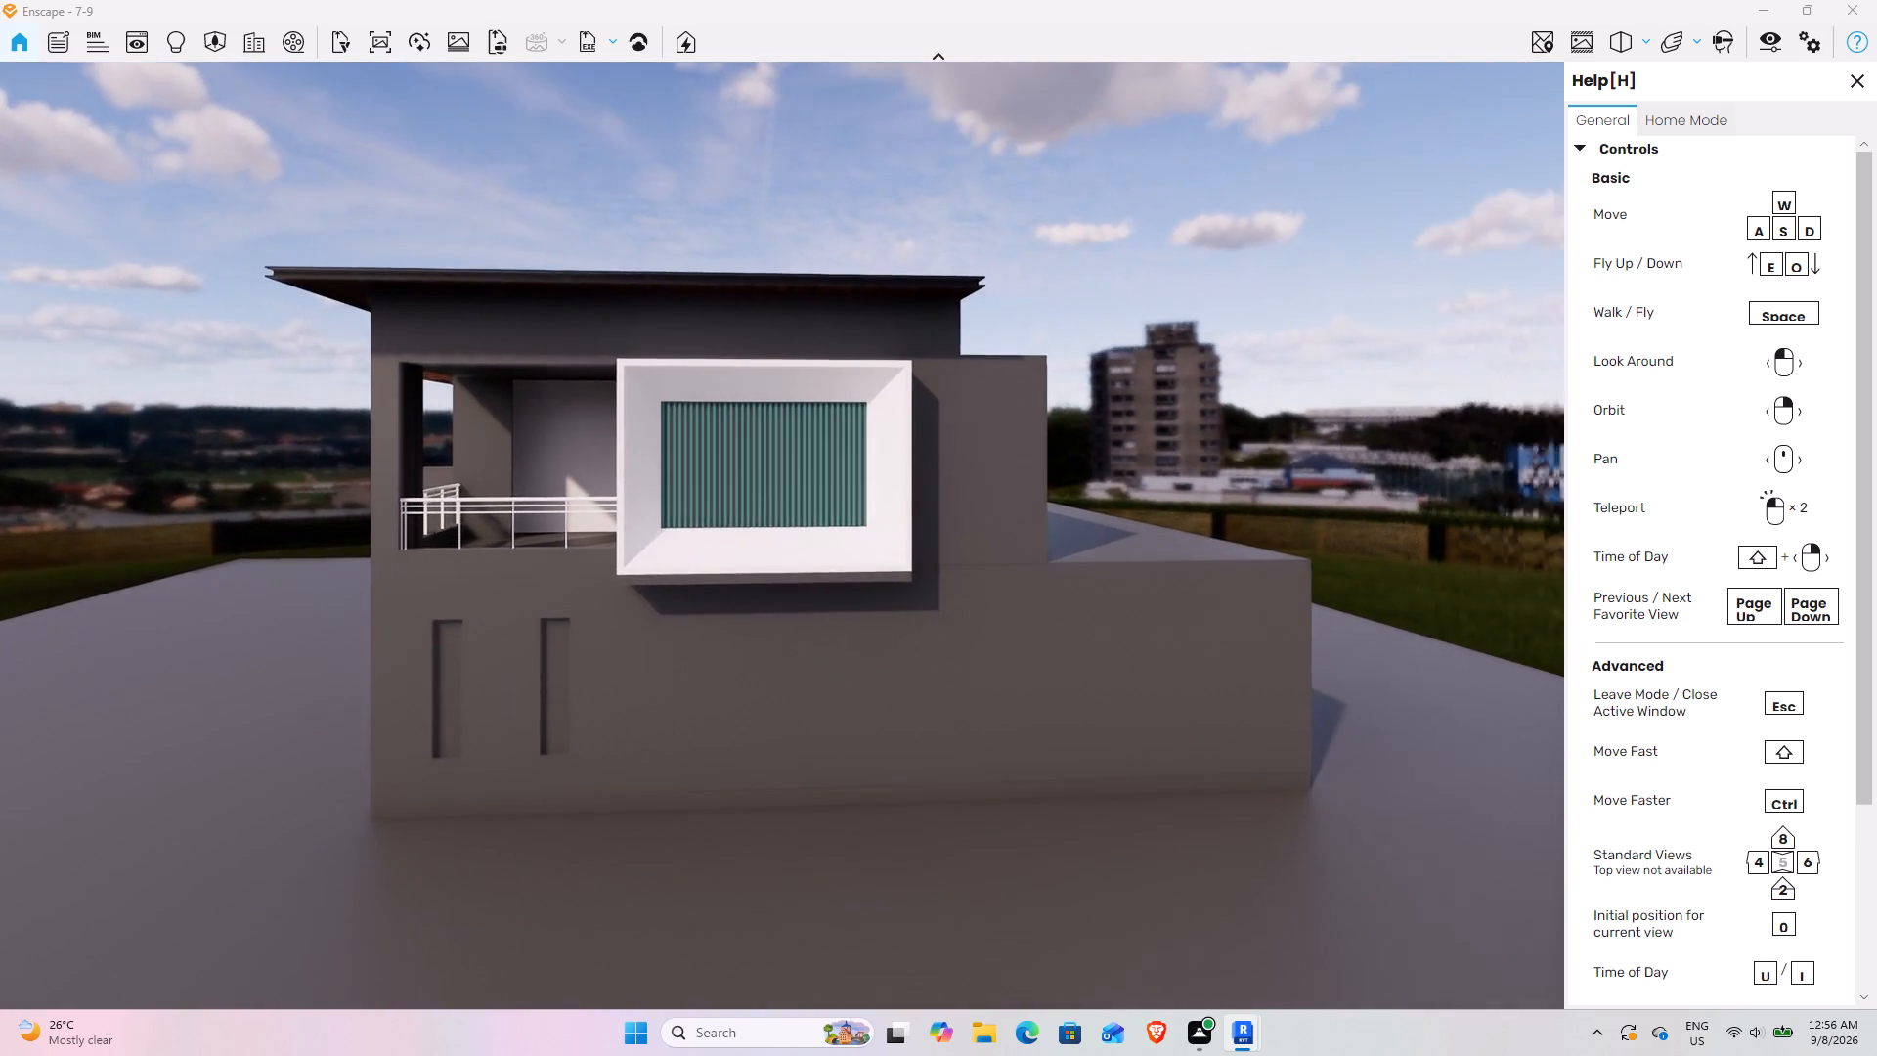
left_click_drag(789, 537, 782, 535)
key("w")
key("w")
key("w")
key("w")
key("w")
key("w")
key("w")
key("w")
key("w")
key("w")
key("w")
key("w")
key("w")
key("w")
key("w")
key("w")
key("w")
key("w")
key("w")
key("w")
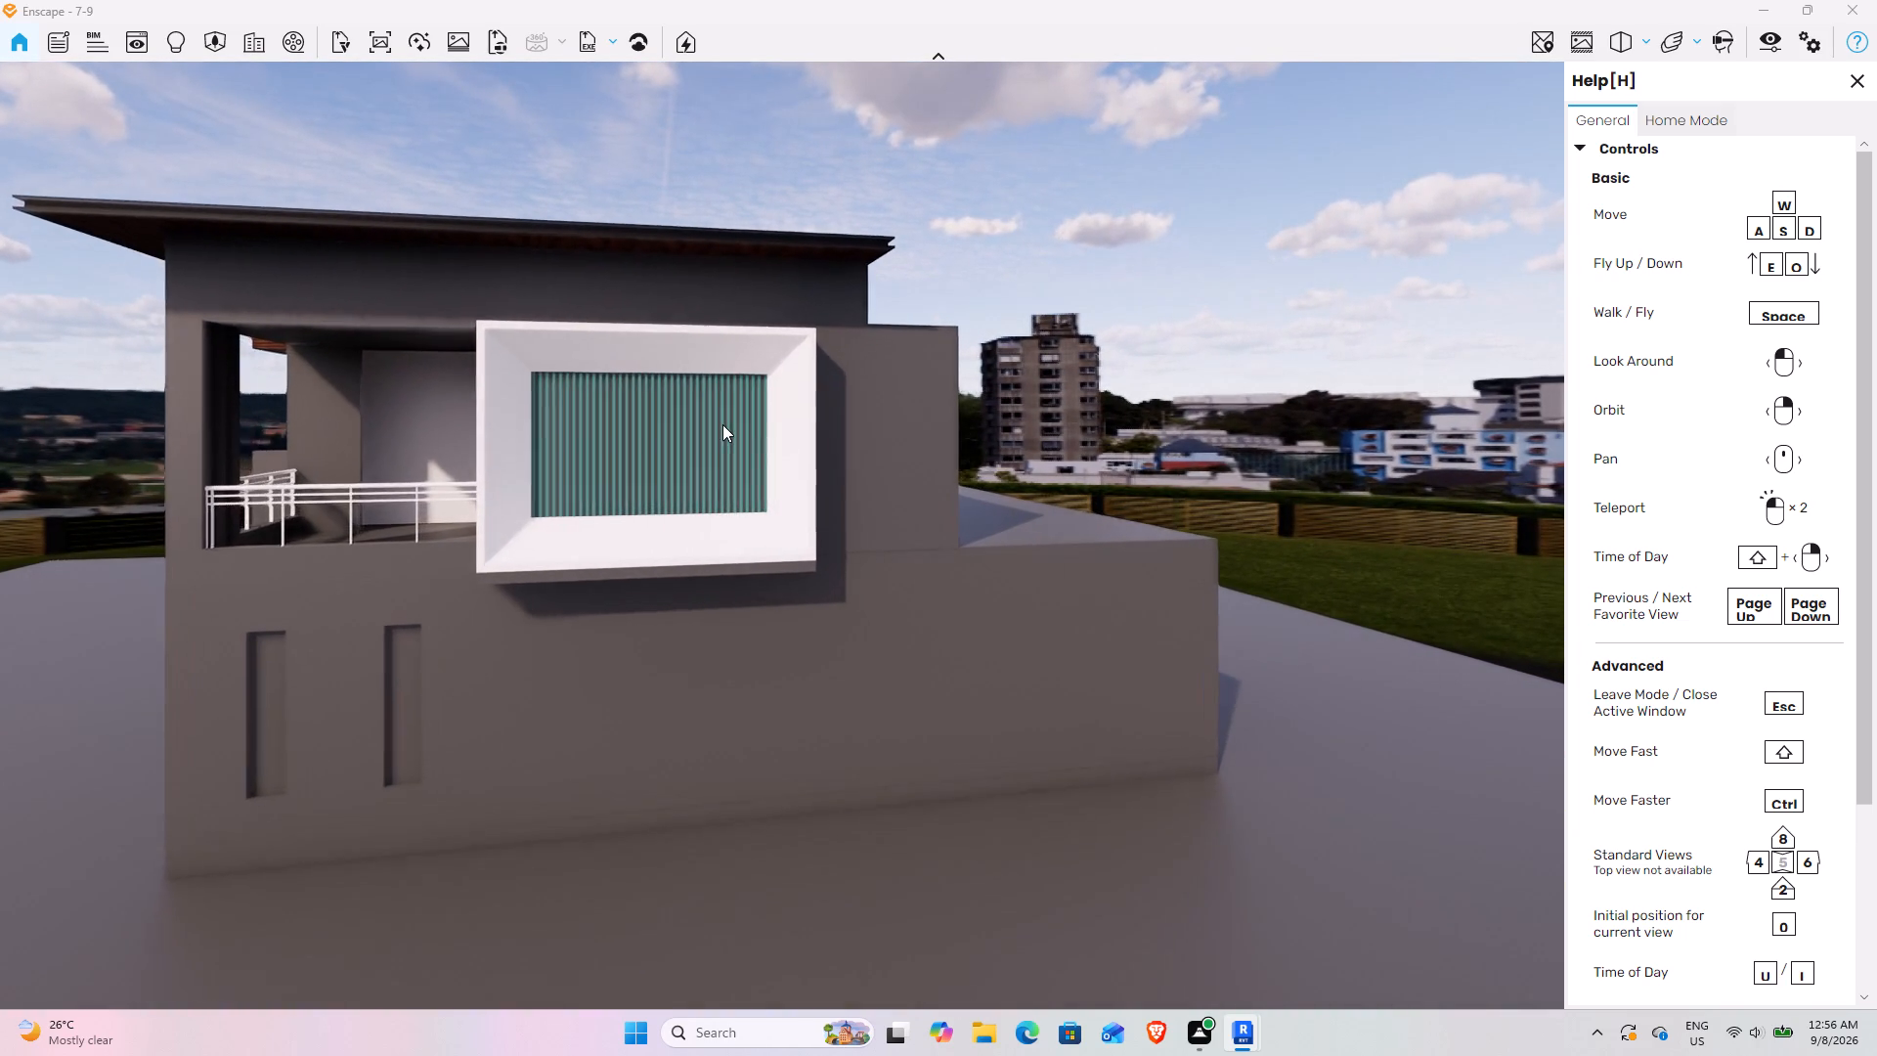
key("a")
key("a")
key("a")
key("a")
key("a")
key("a")
key("a")
key("a")
key("a")
key("a")
key("a")
key("a")
key("a")
key("a")
key("a")
key("a")
key("a")
key("a")
key("a")
key("a")
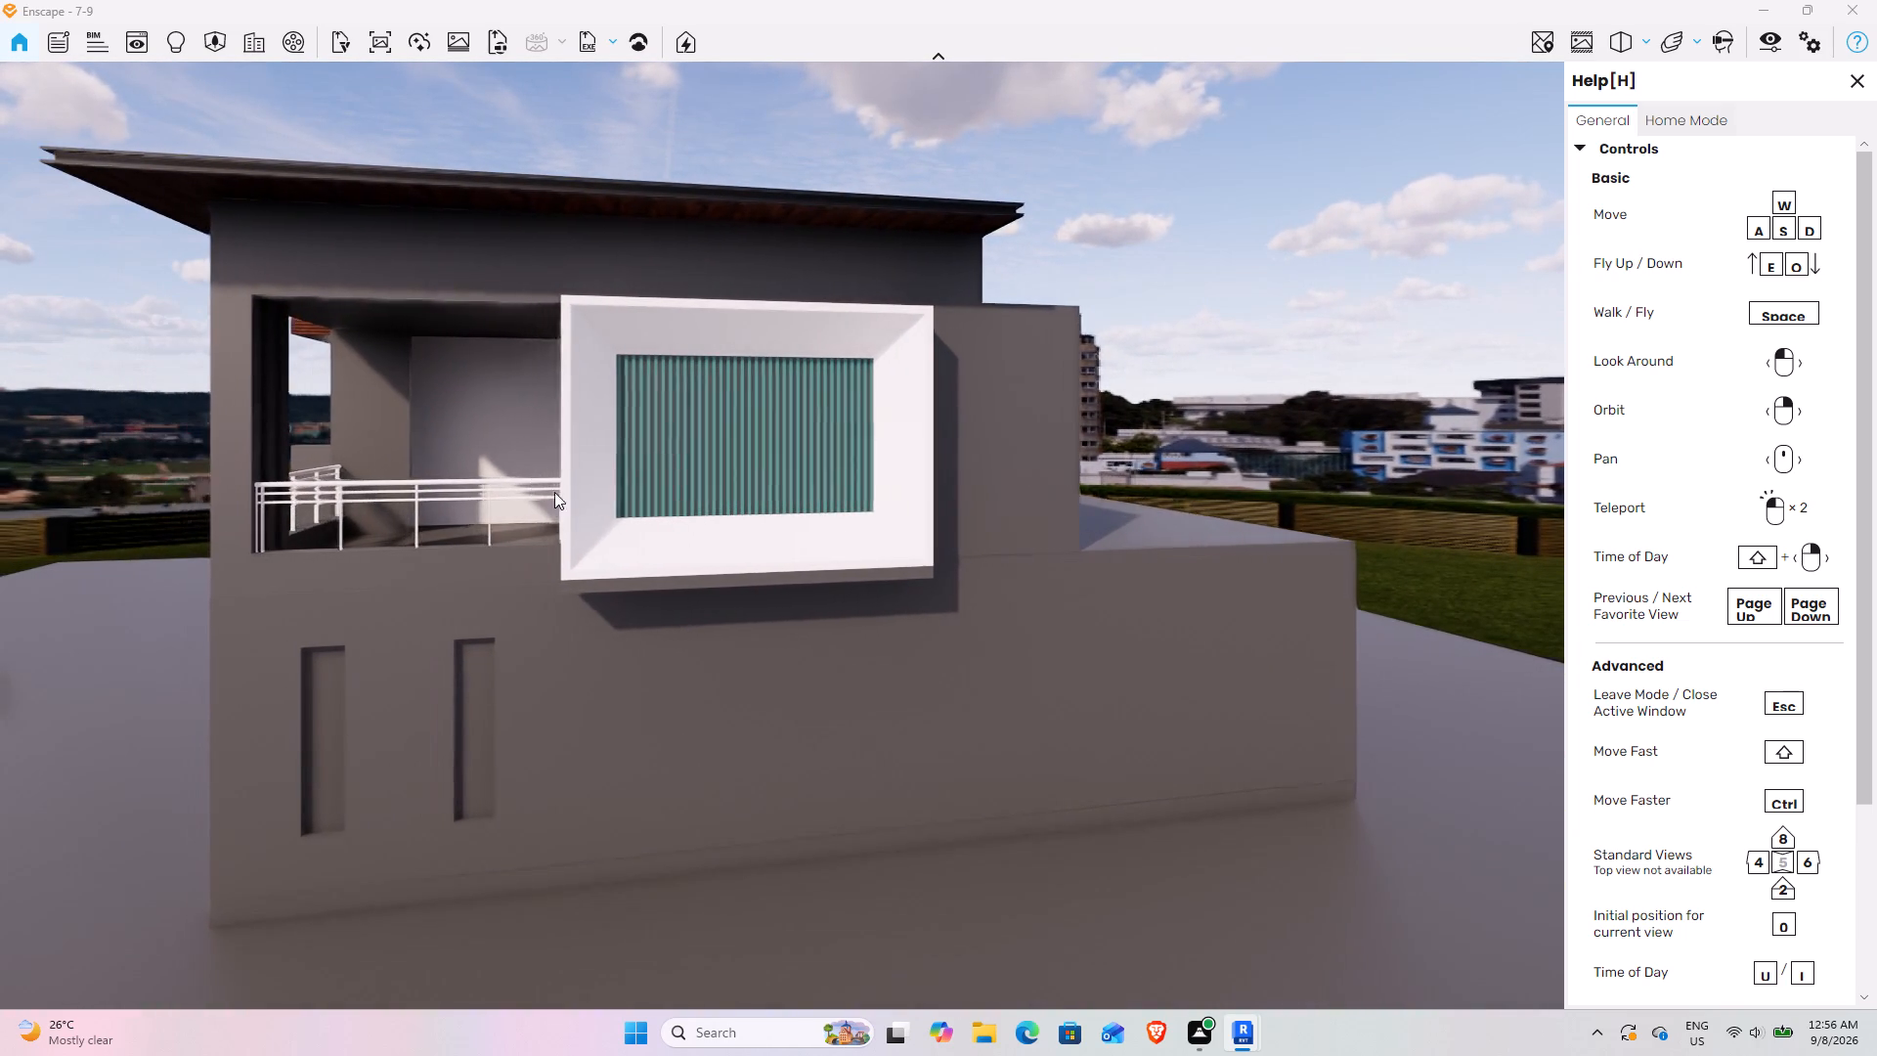
Examine the rendered side balcony and the projecting white frame obliquely from the house's front corner.
right_click_drag(665, 676, 791, 535)
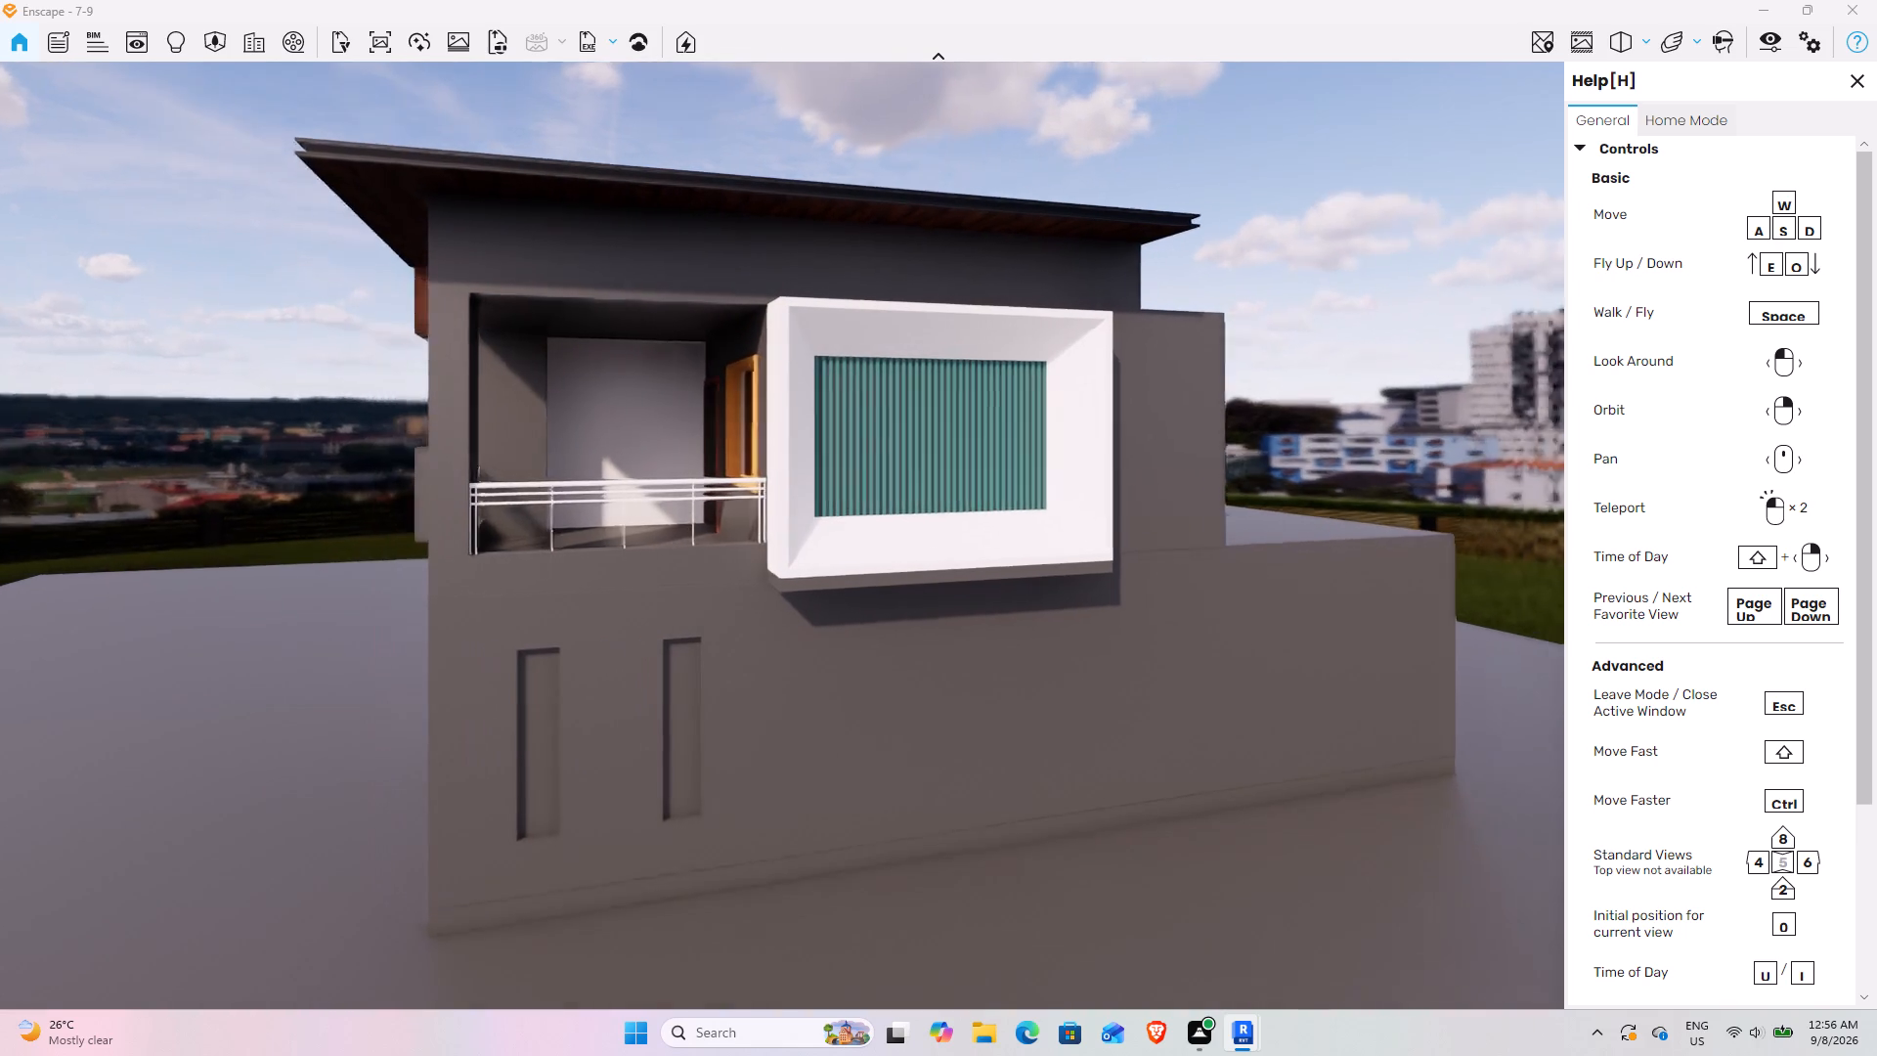
right_click_drag(791, 535, 782, 535)
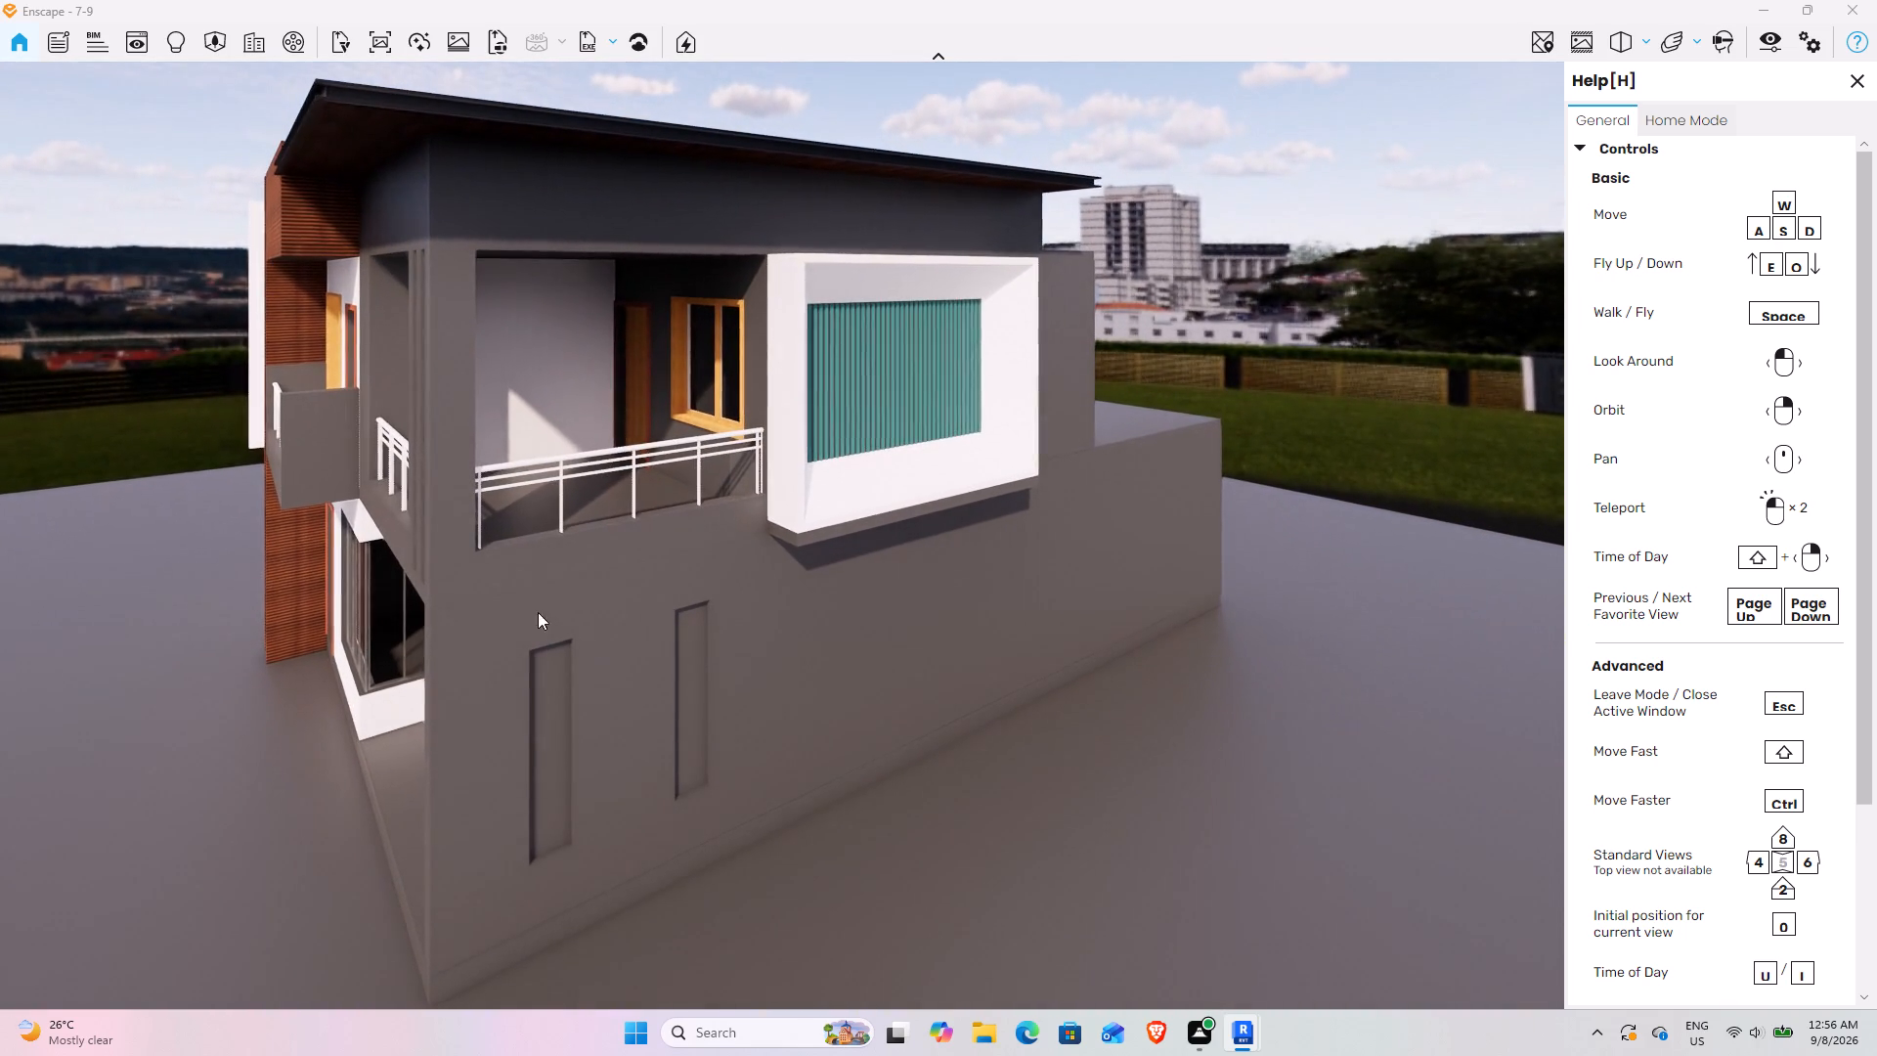
right_click_drag(511, 589, 782, 535)
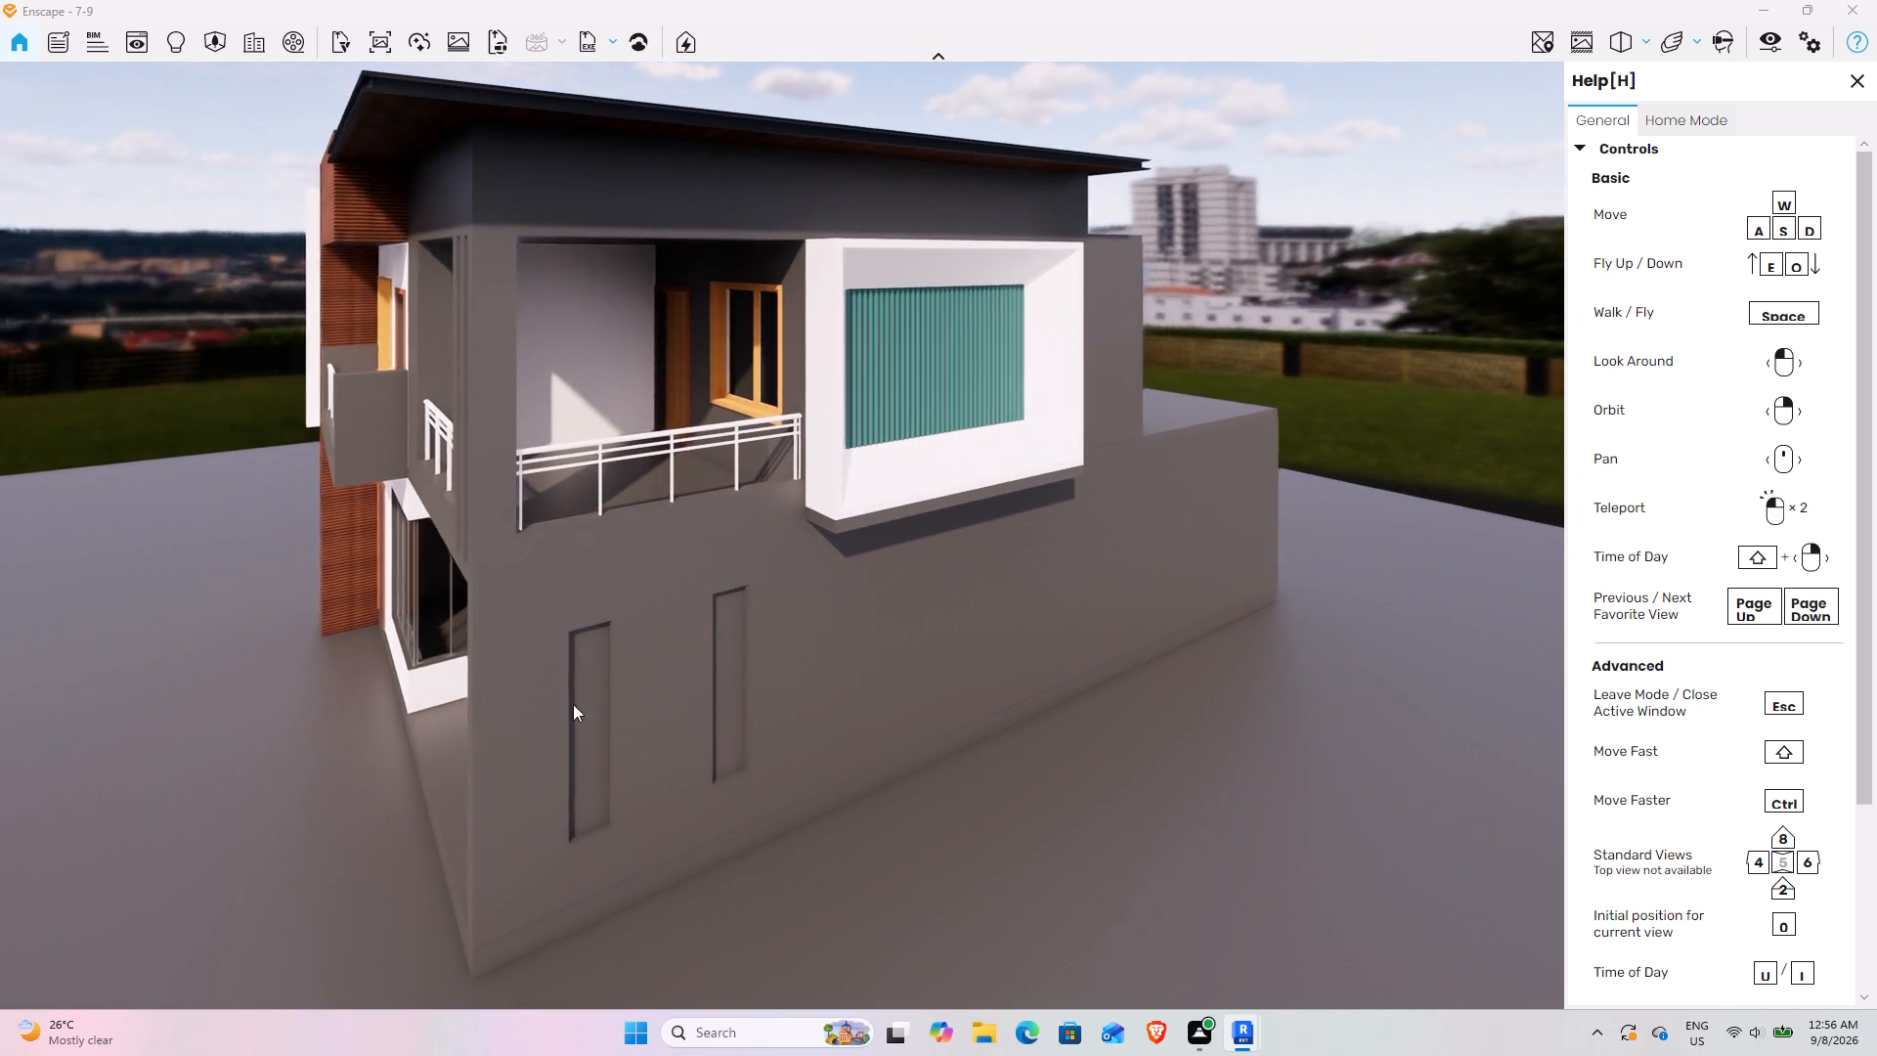
key("w")
key("w")
key("w")
key("w")
key("w")
key("w")
key("w")
key("w")
key("w")
key("w")
key("w")
key("w")
key("w")
key("w")
key("w")
key("w")
key("w")
key("w")
key("w")
key("w")
left_click_drag(844, 567, 782, 531)
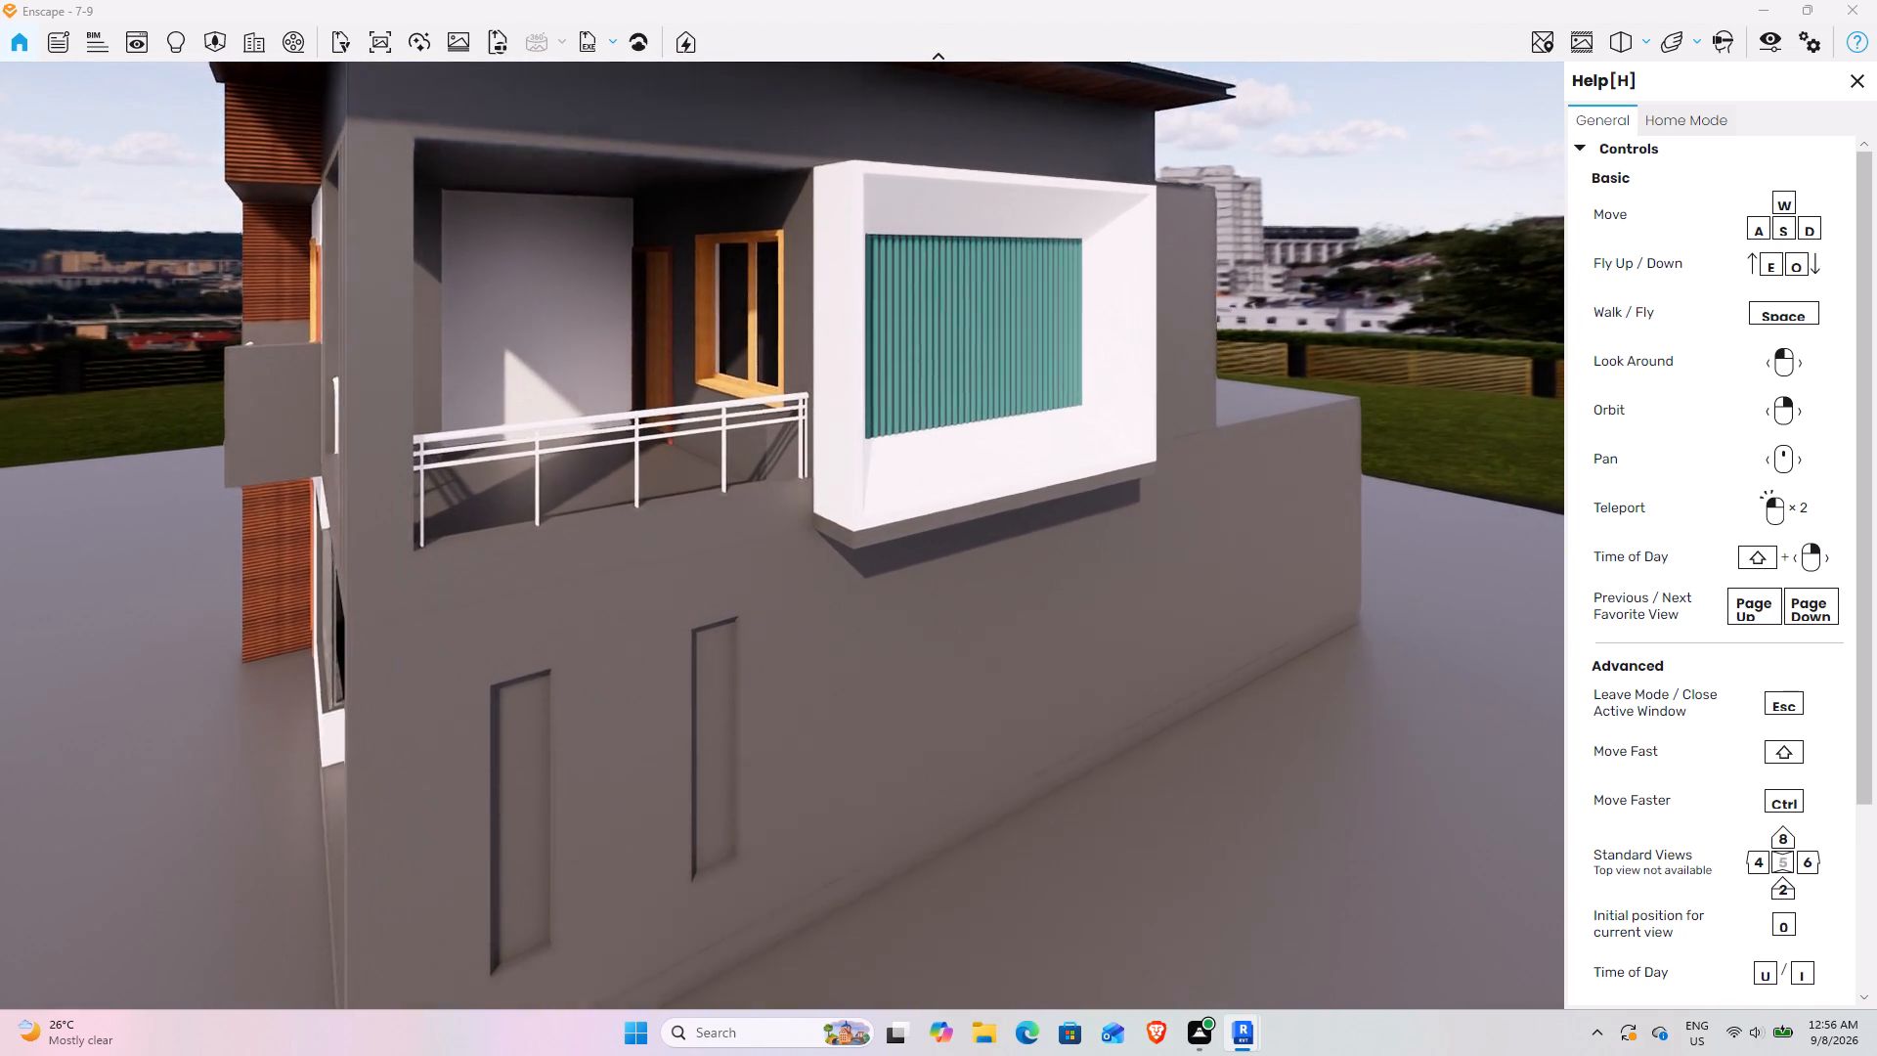
left_click_drag(782, 531, 783, 535)
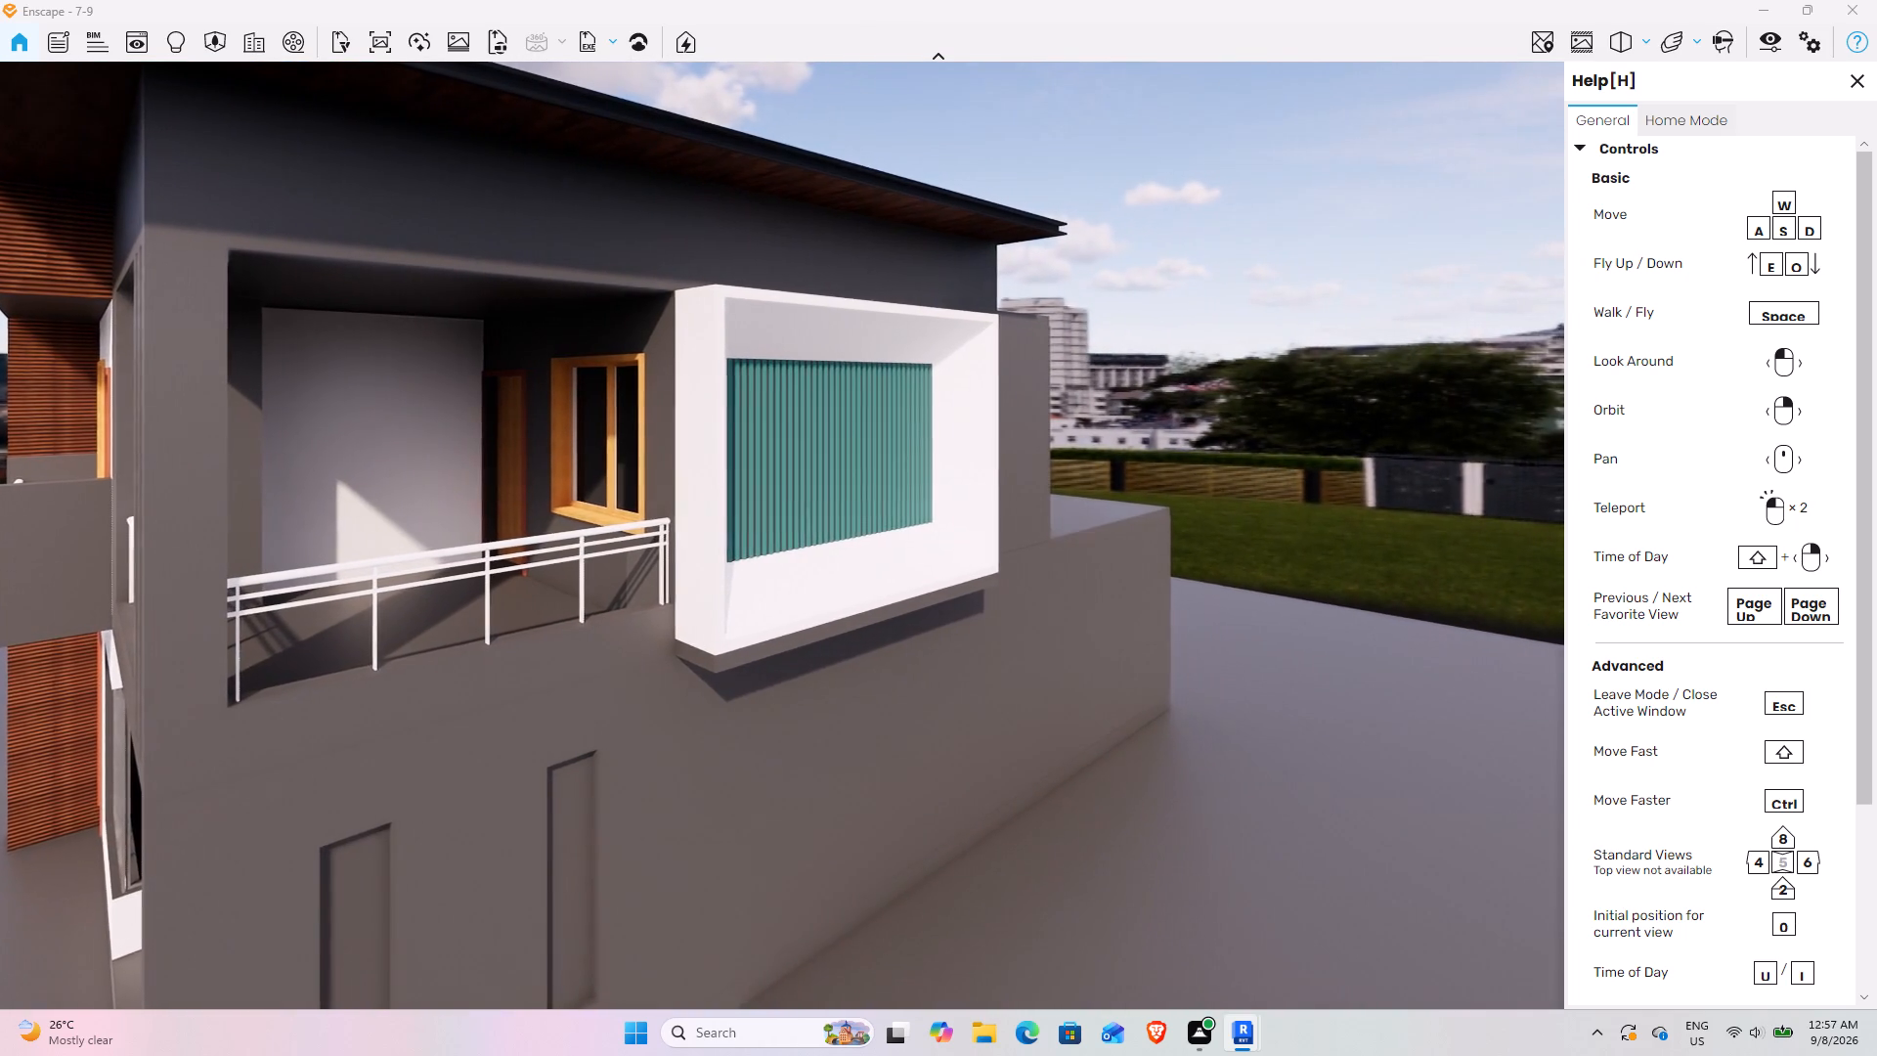
left_click_drag(783, 535, 782, 535)
left_click_drag(817, 565, 815, 564)
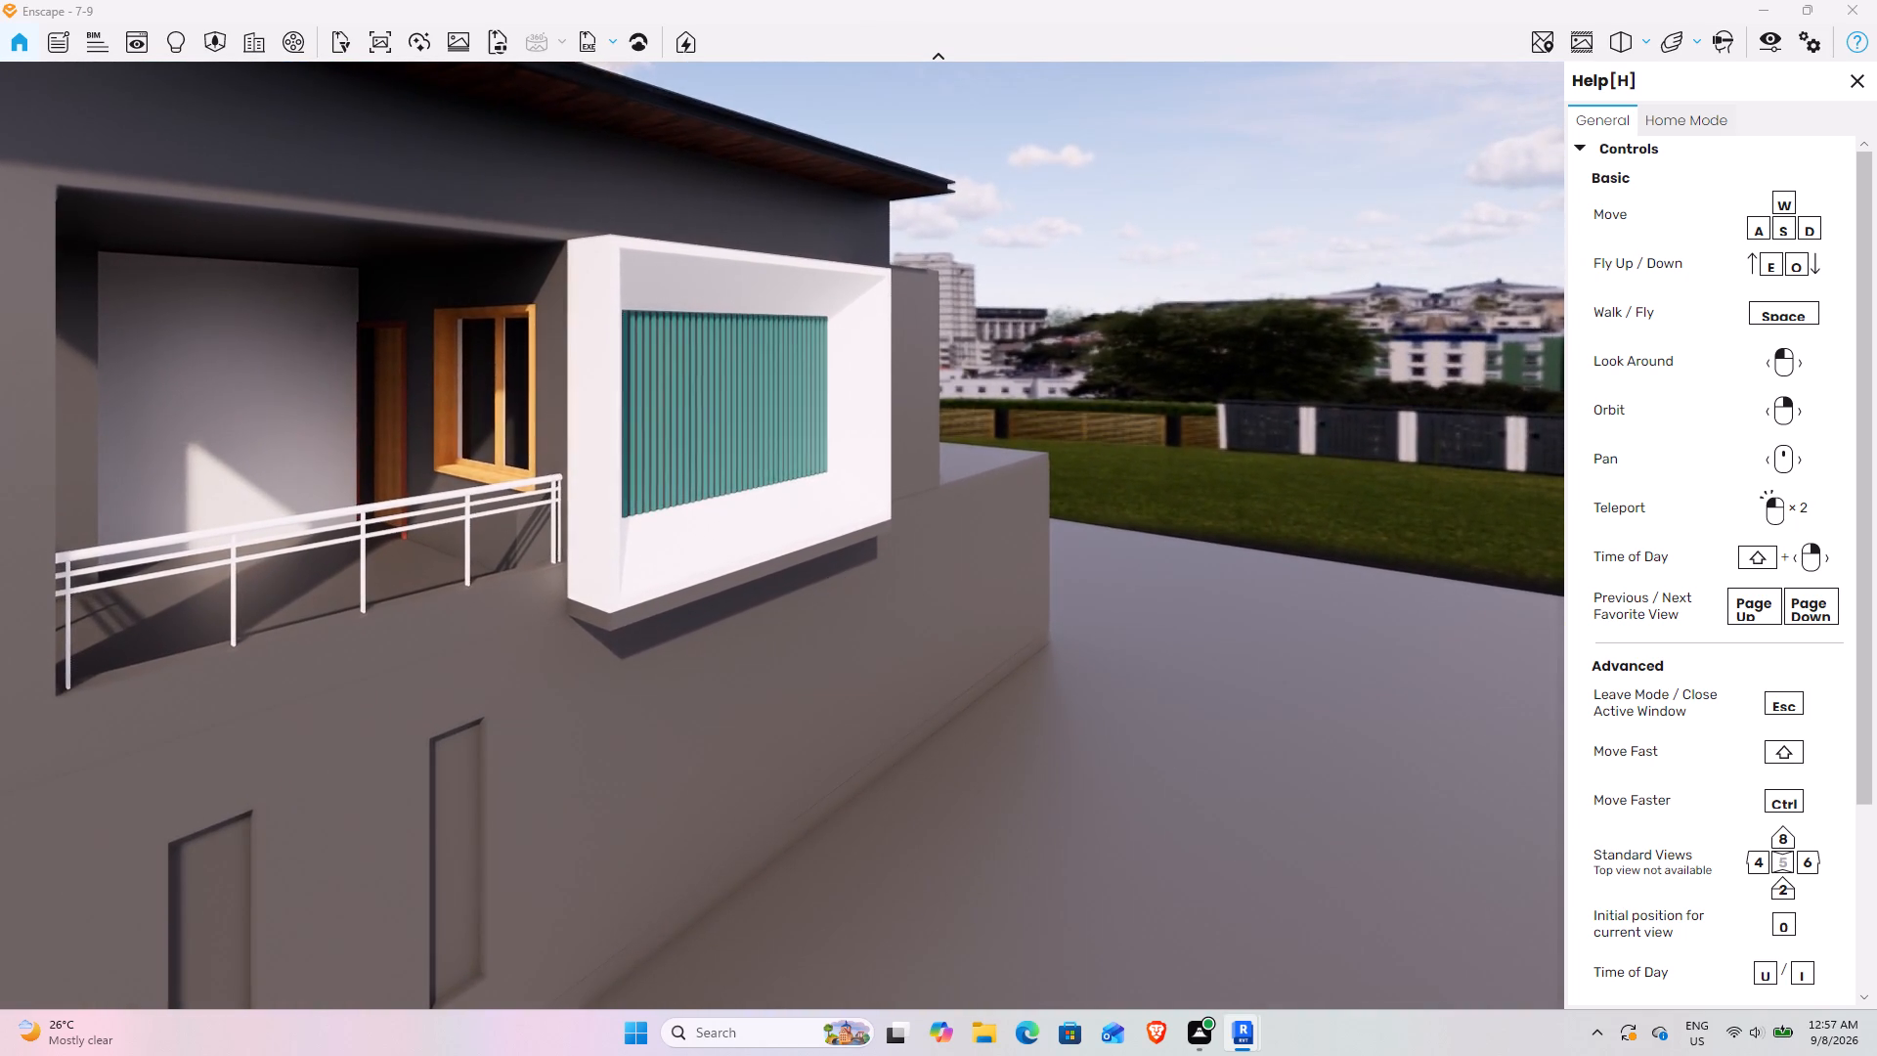
left_click_drag(815, 564, 782, 535)
Examine the spacing and depth of the rendered teal vertical members inside the white frame at close range.
key("w")
key("w")
key("w")
key("w")
key("w")
key("w")
key("w")
key("w")
key("w")
key("w")
key("w")
key("w")
key("w")
key("w")
key("w")
key("w")
key("w")
key("w")
key("w")
key("w")
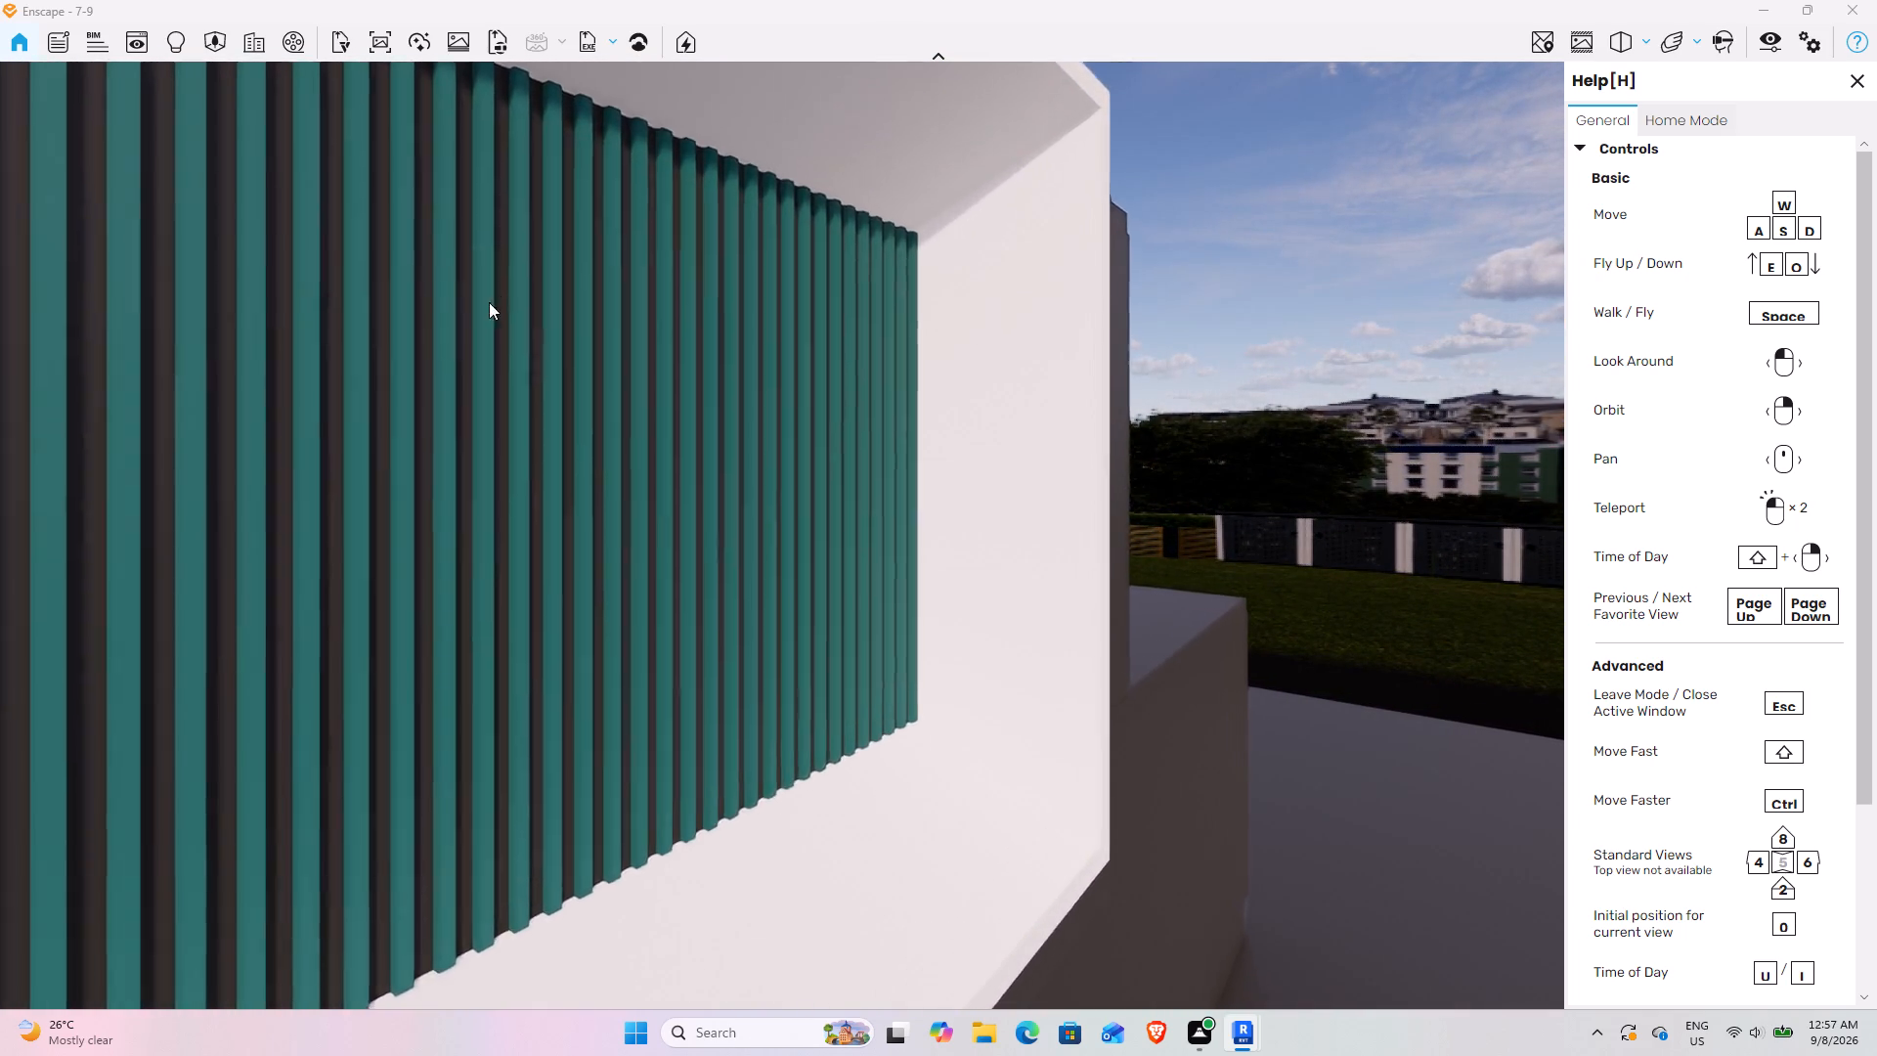
key("w")
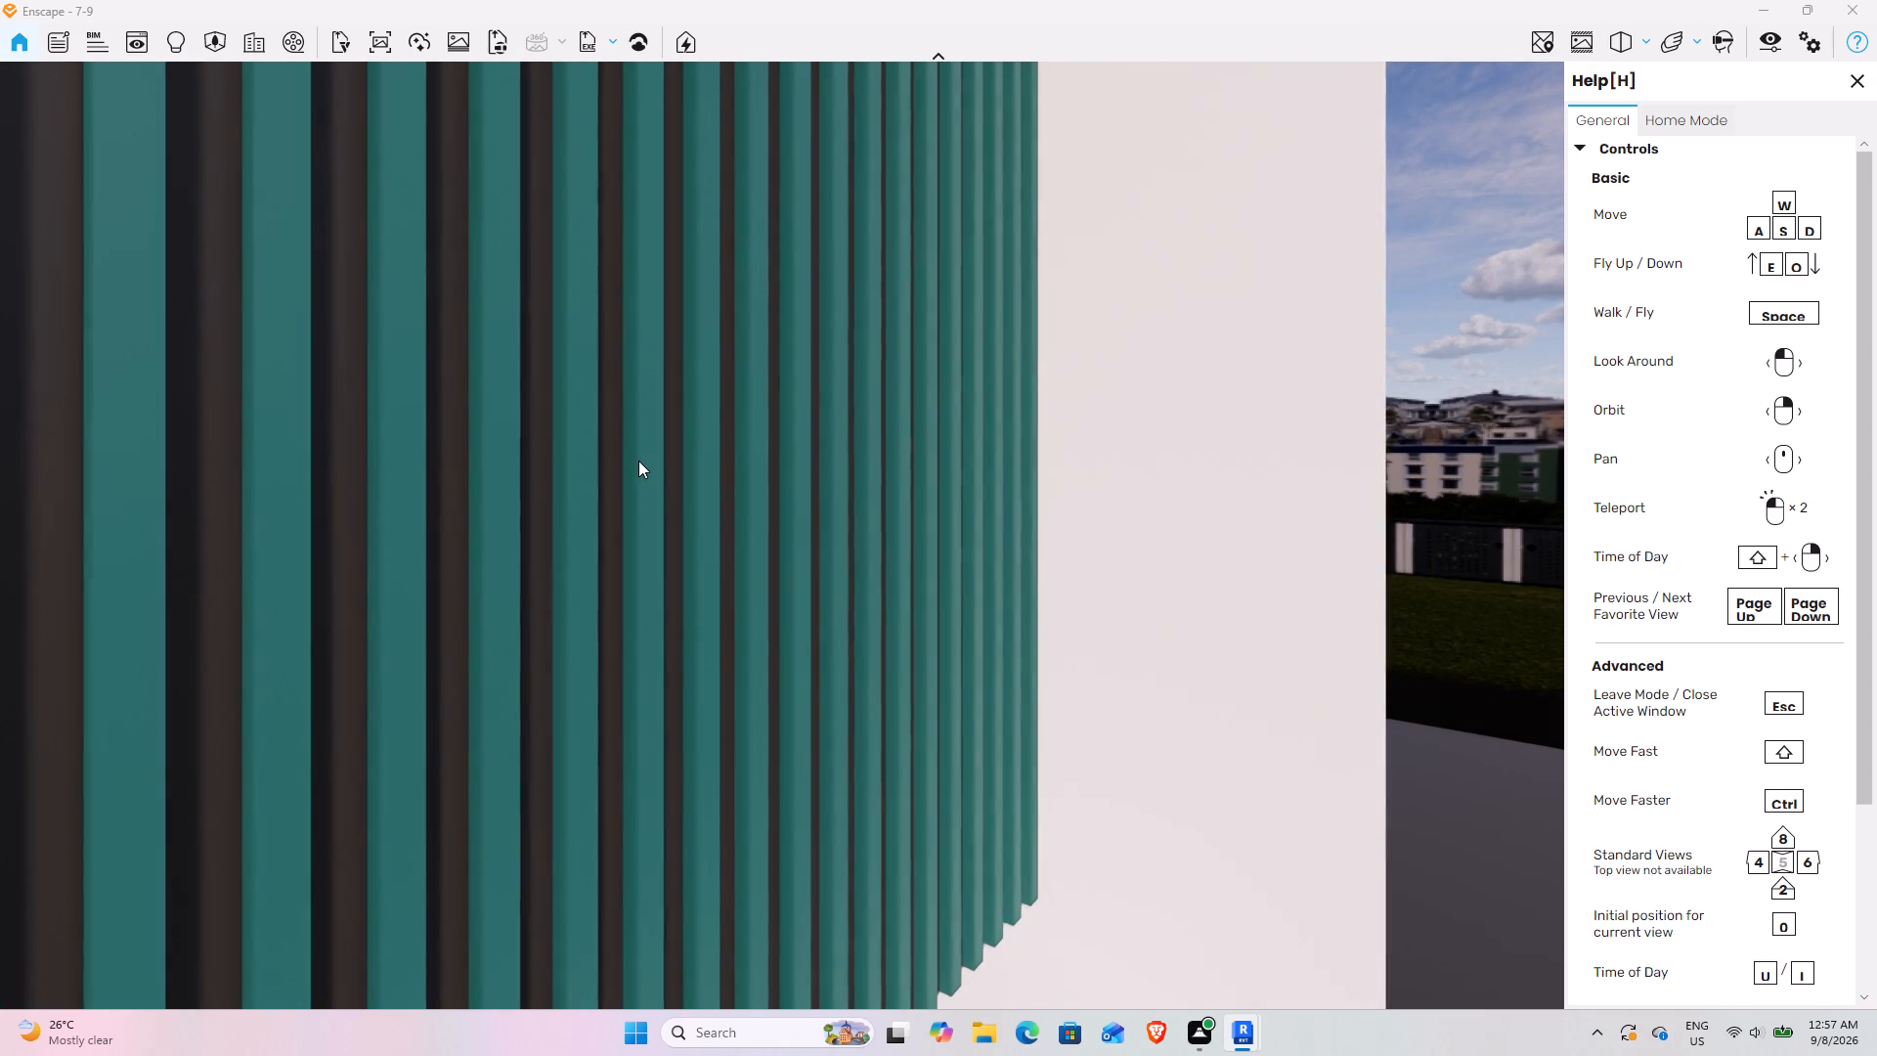
key("s")
key("s")
key("s")
key("s")
key("s")
key("s")
key("s")
key("s")
key("s")
key("s")
key("s")
key("s")
key("s")
key("s")
key("s")
key("s")
key("s")
key("s")
key("s")
key("s")
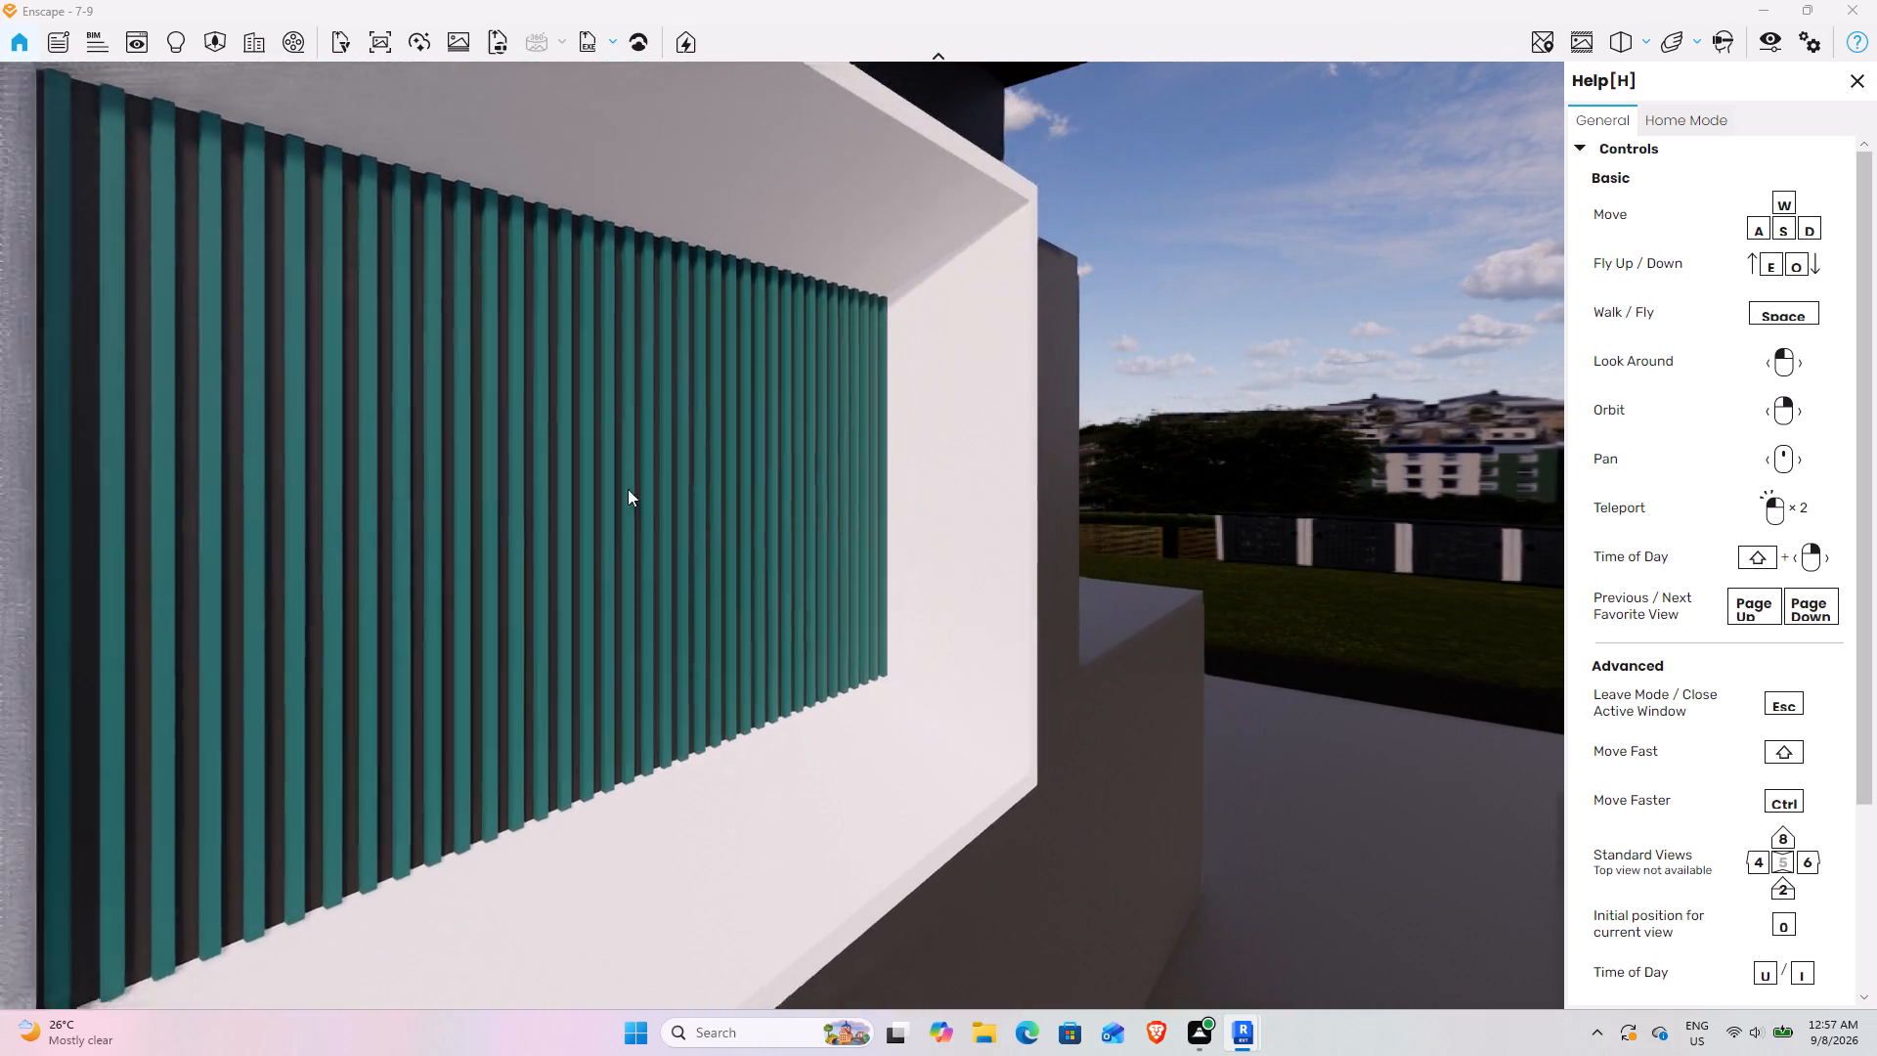
Examine the rendered front facade's first-floor balconies, railings and ribbed reddish-brown cladding from several angles.
right_click_drag(214, 653, 788, 535)
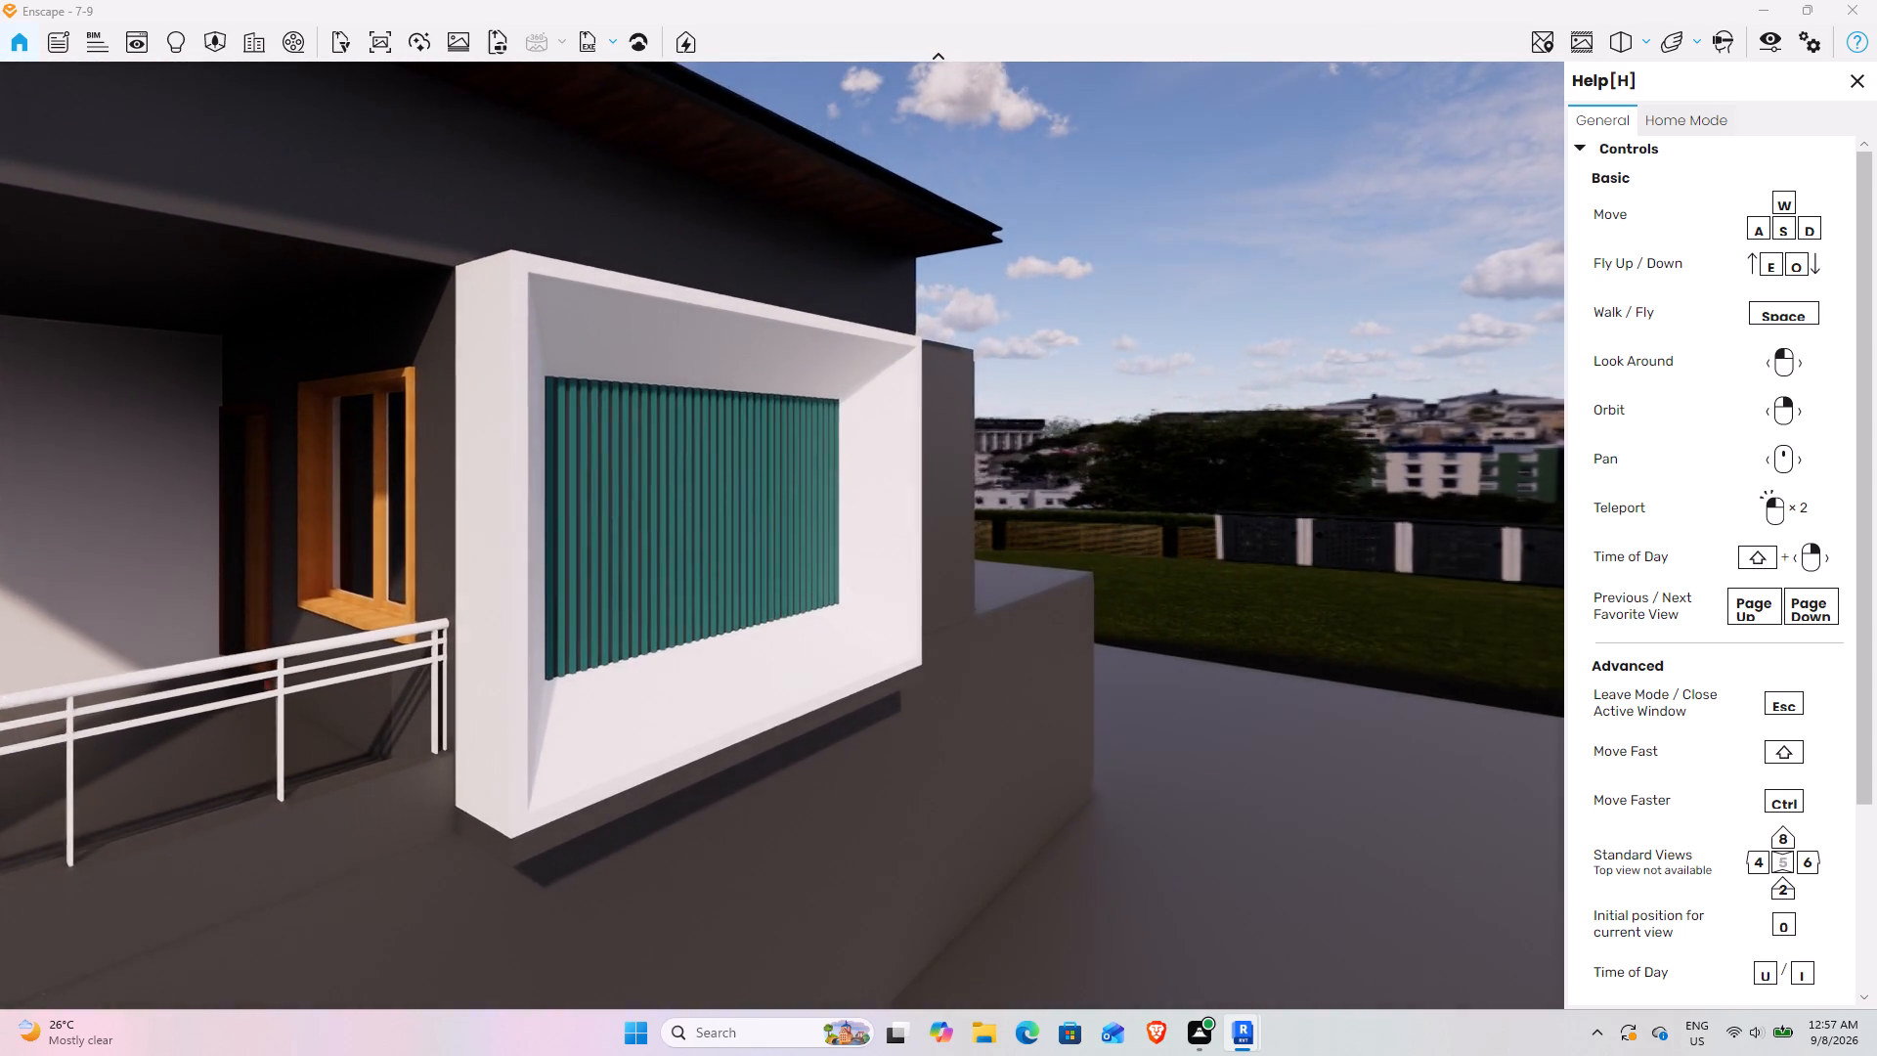
right_click_drag(788, 535, 790, 535)
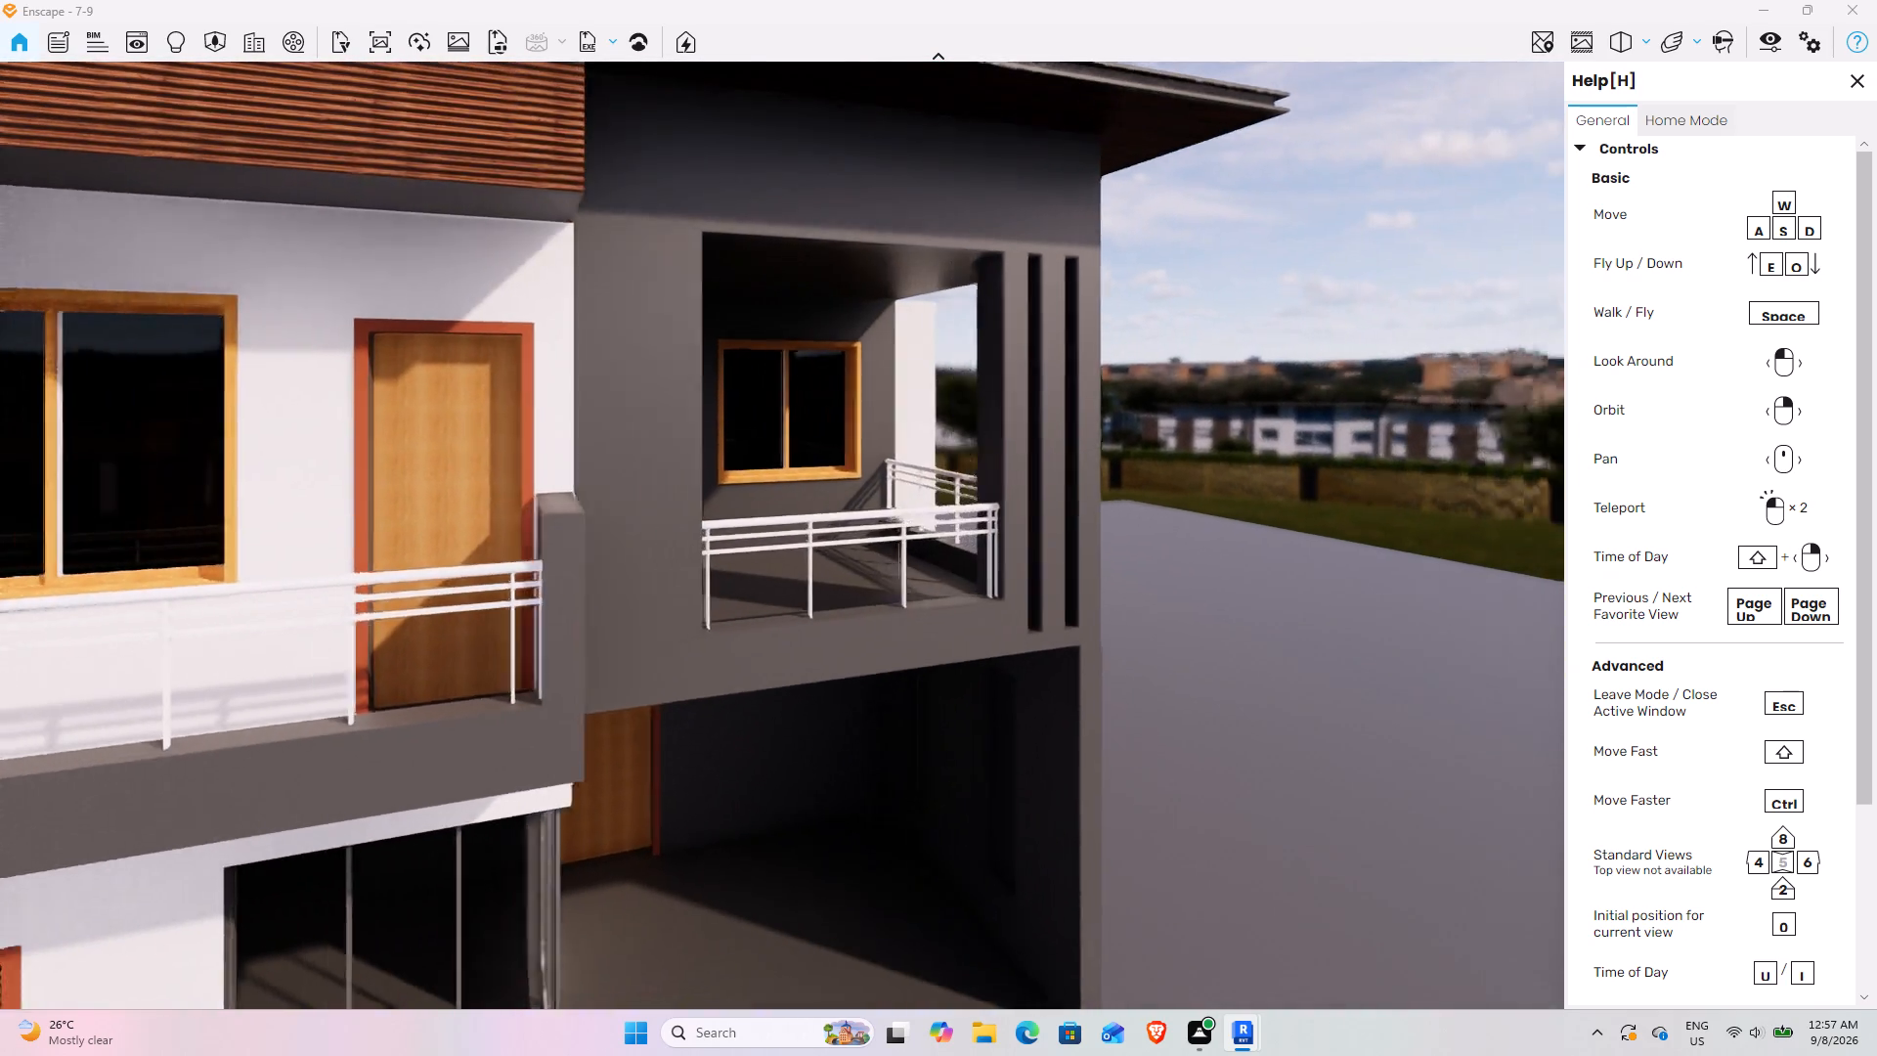
right_click_drag(790, 535, 782, 535)
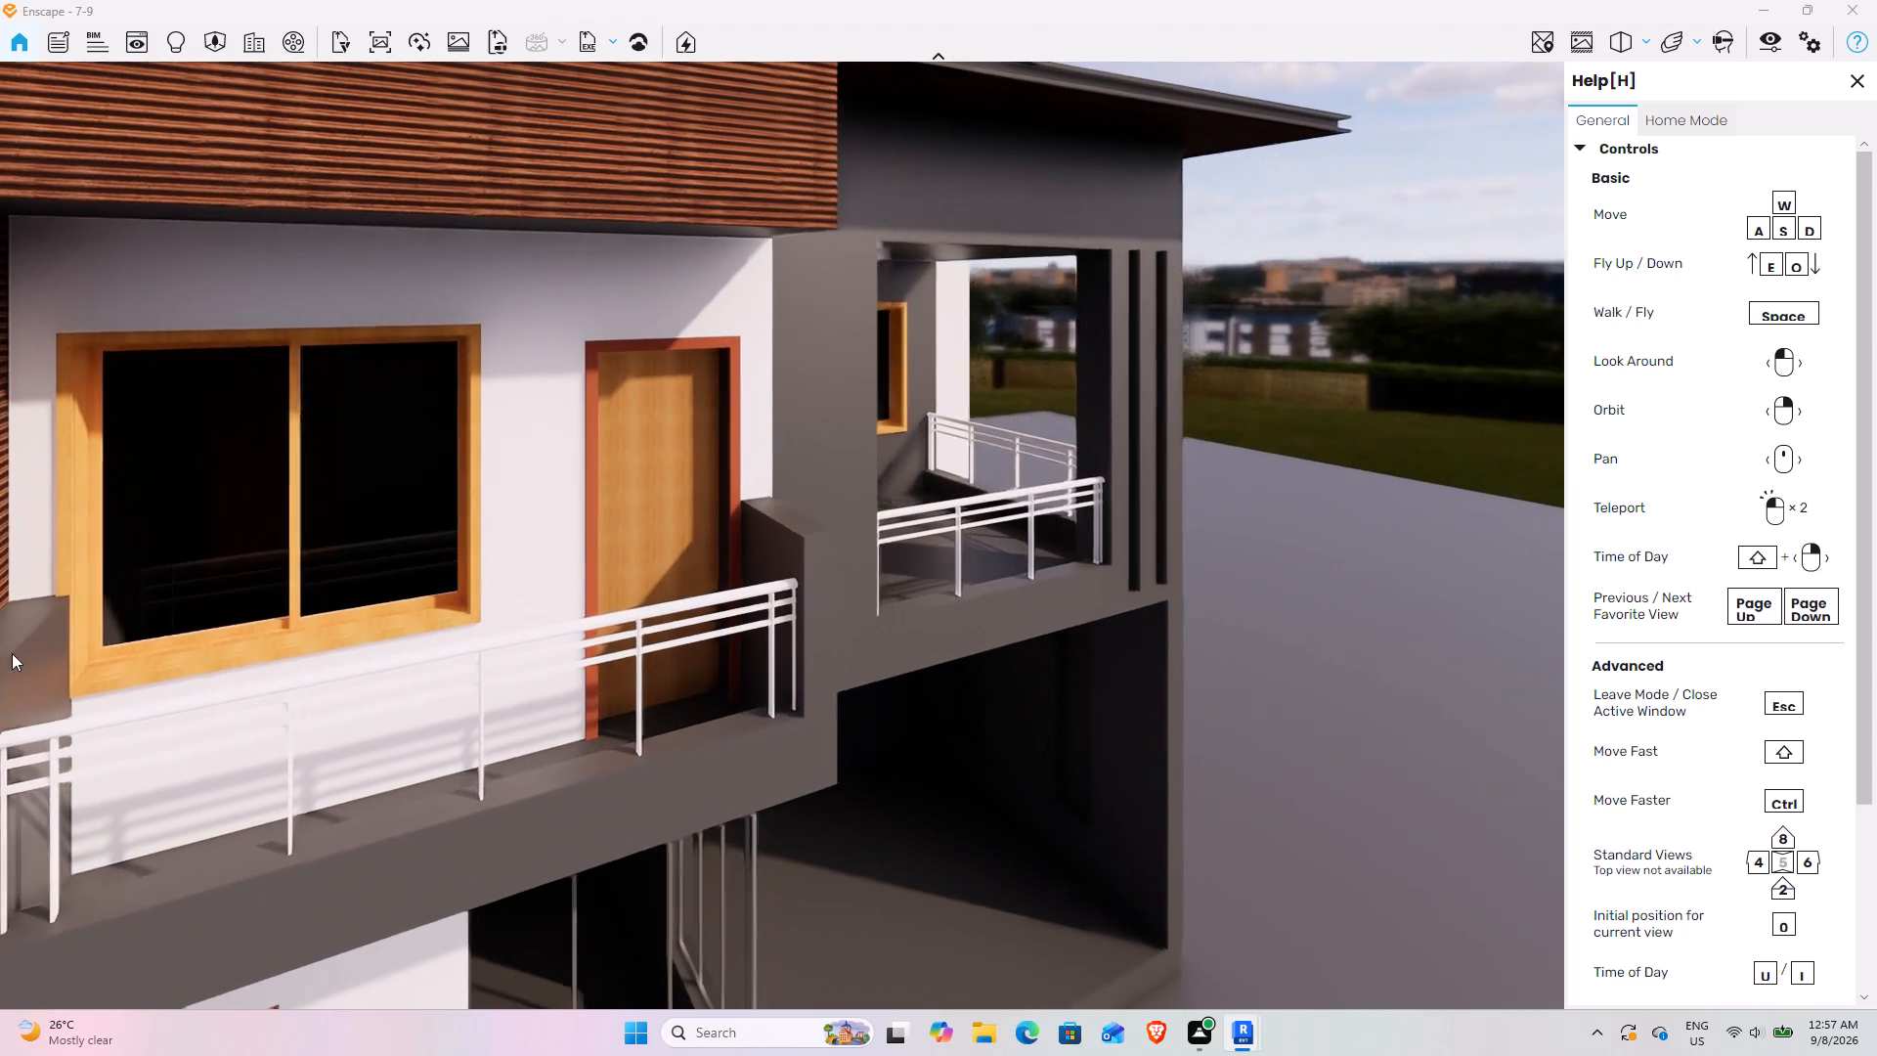
right_click_drag(200, 581, 785, 535)
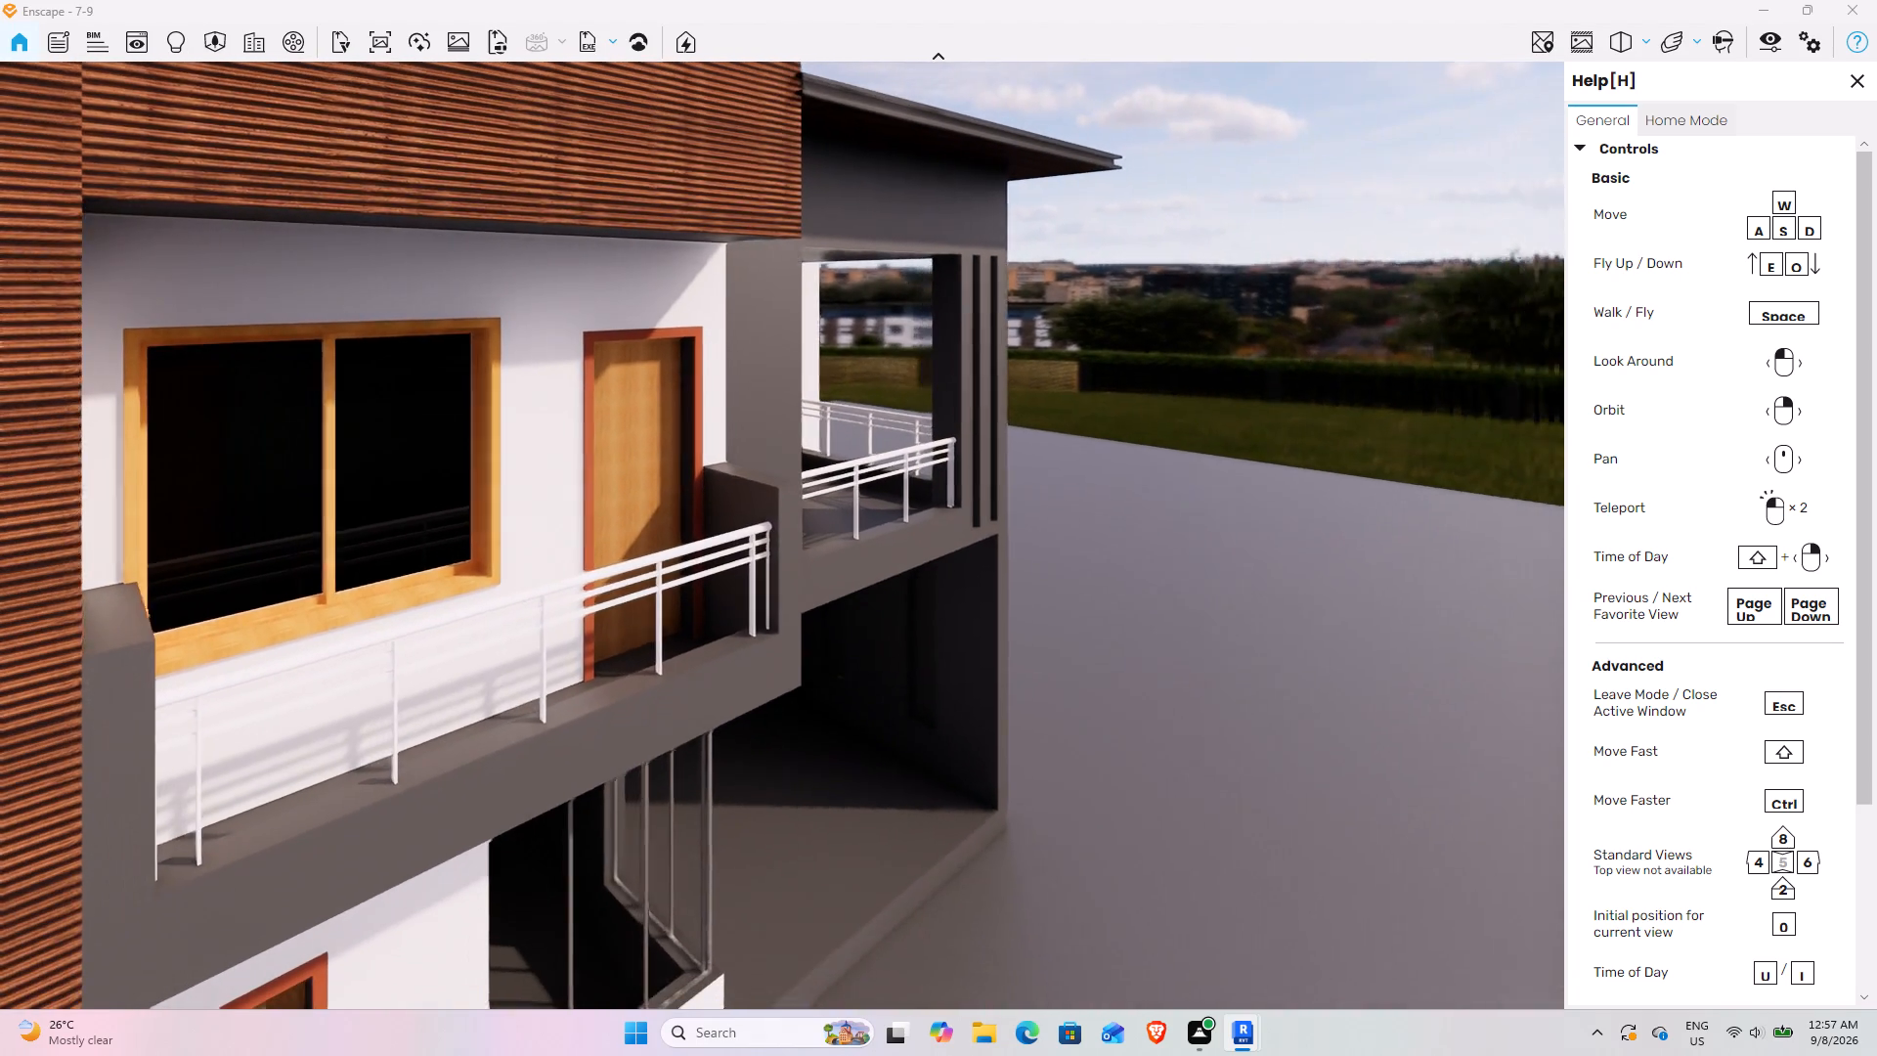
right_click_drag(785, 535, 783, 535)
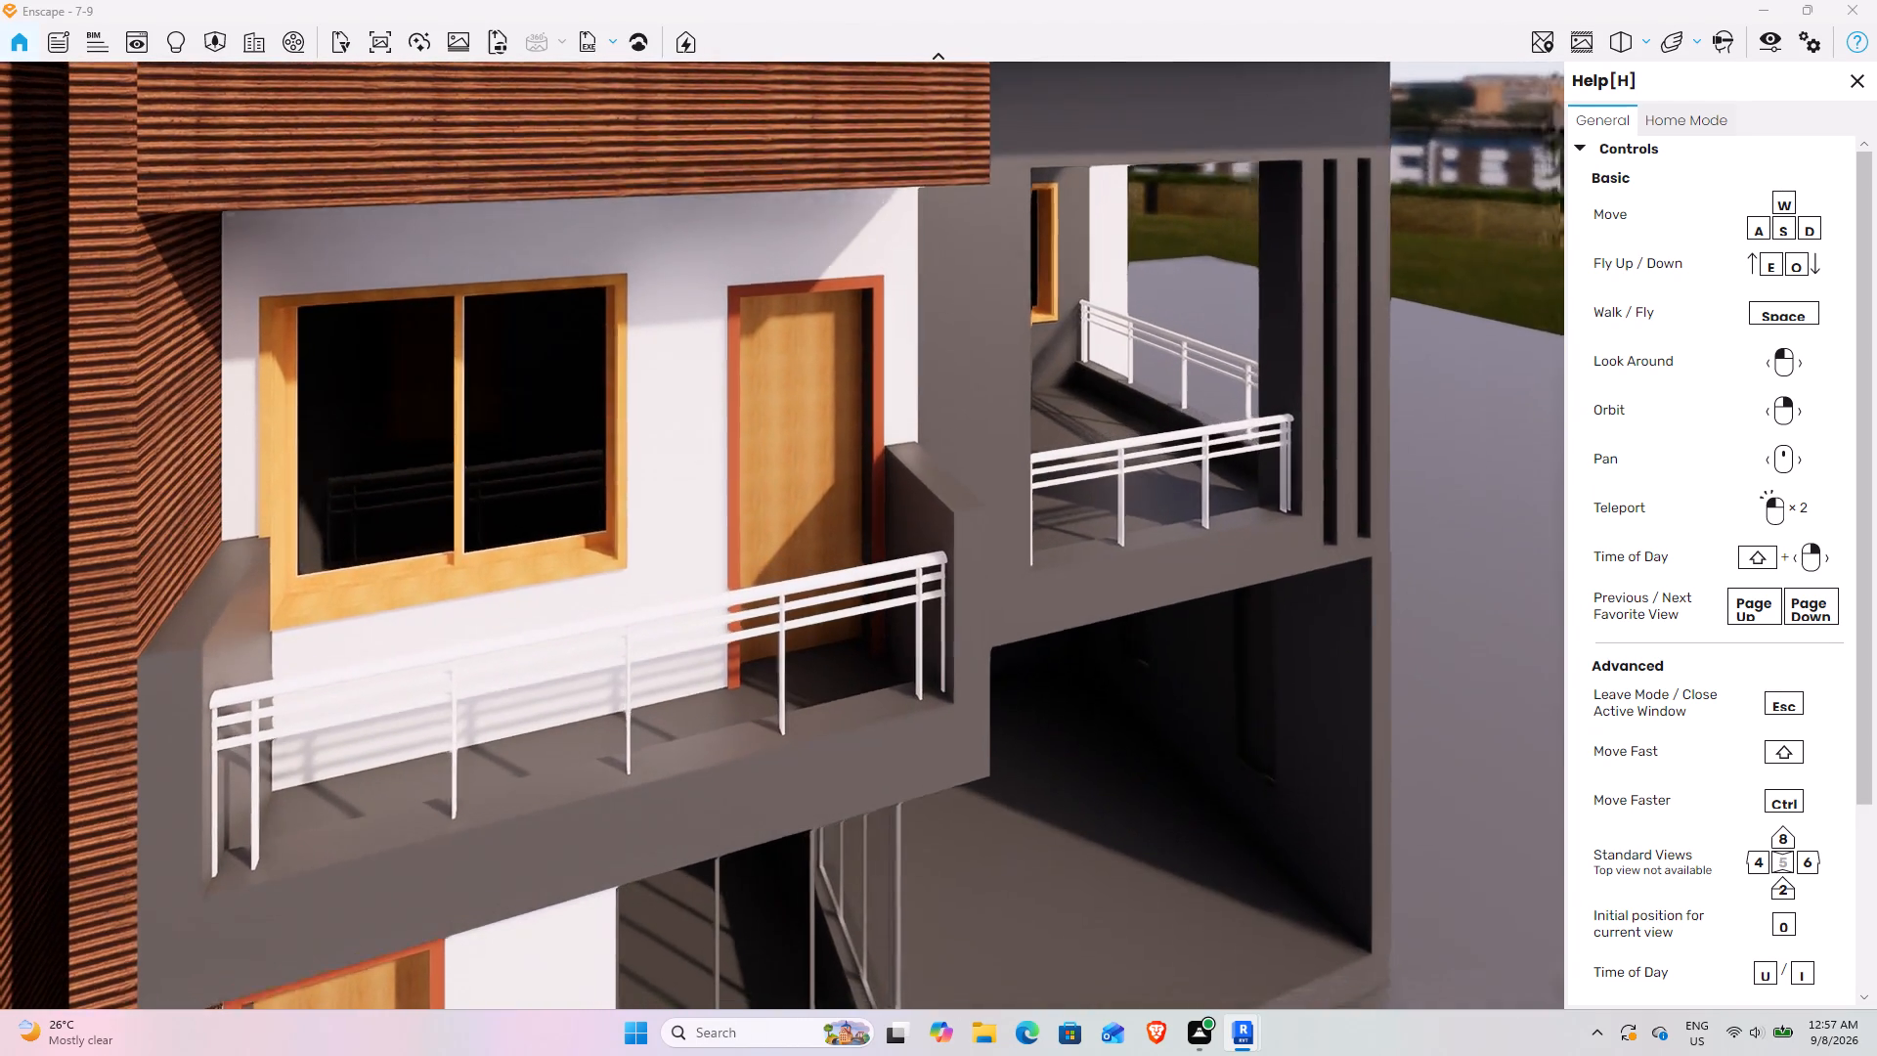
right_click_drag(783, 535, 782, 535)
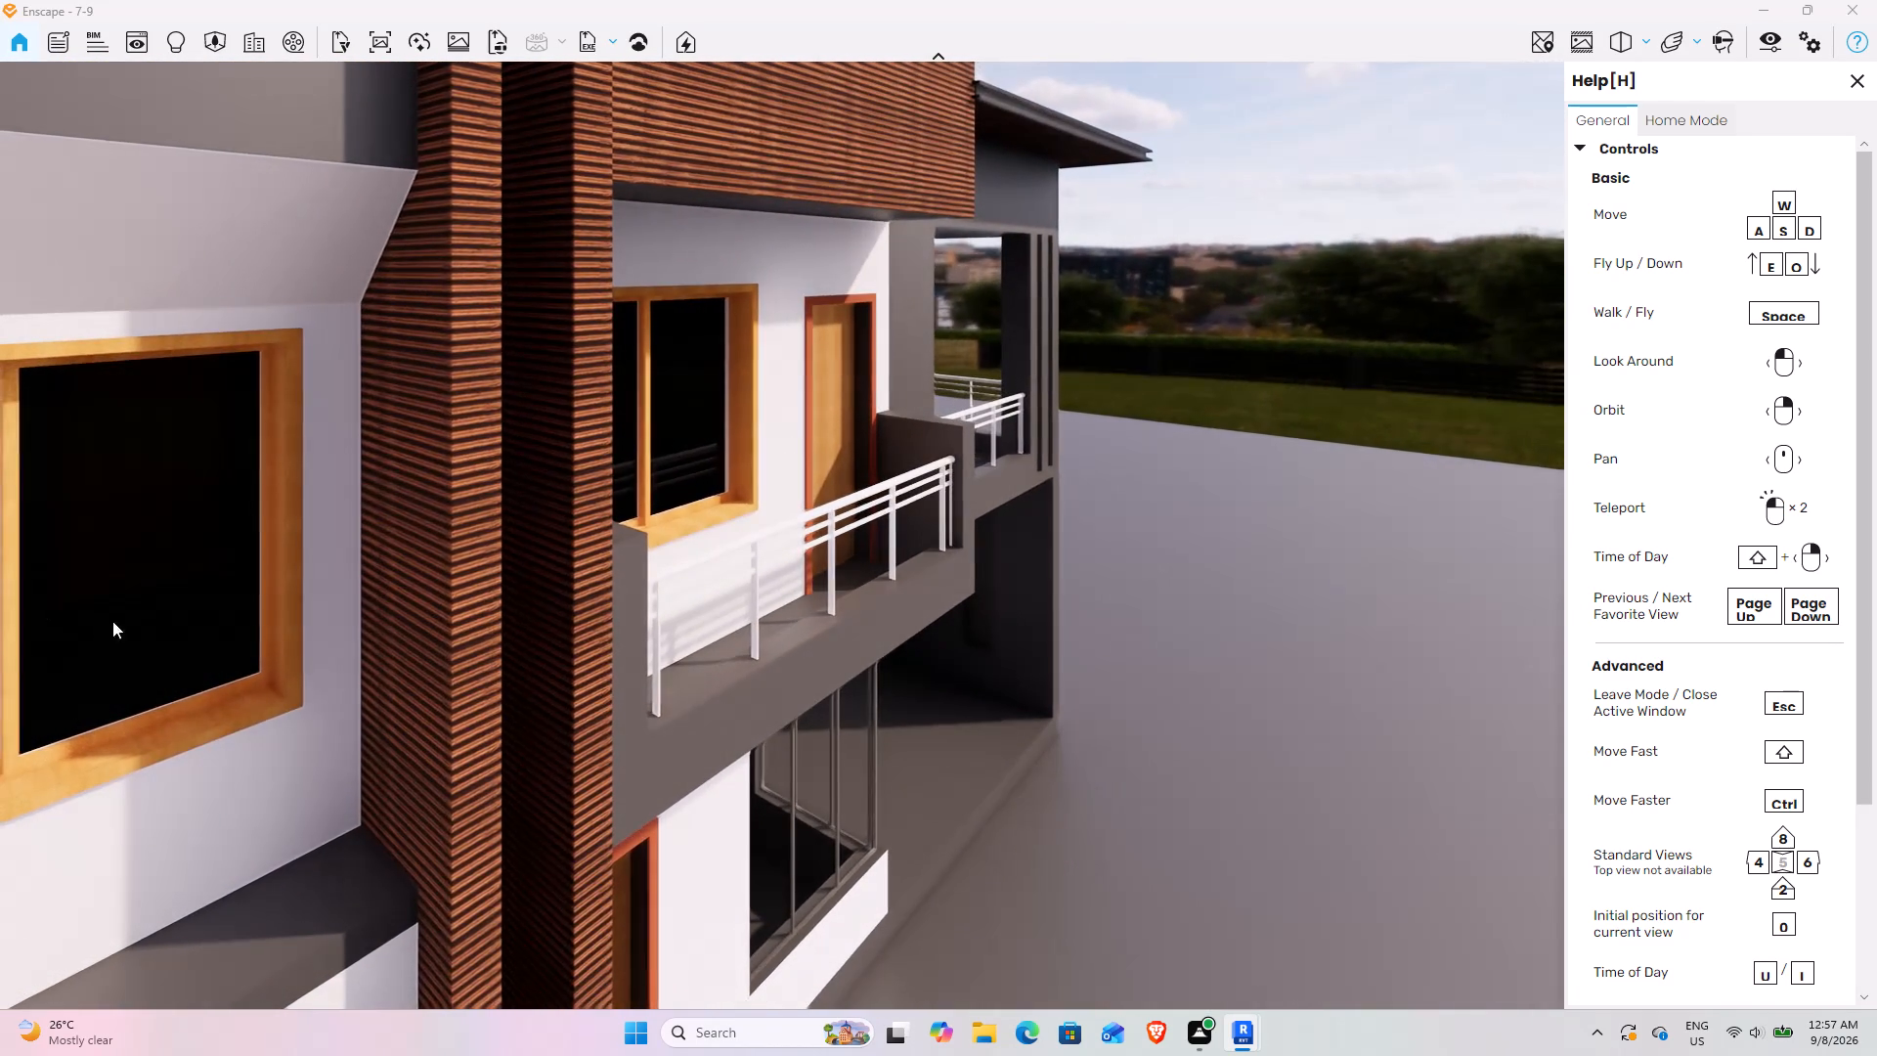
Examine the rendered front facade's bevelled white window bay beside the ribbed reddish-brown columns, and return to the Revit 3D view.
scroll(184, 621, "down", 6)
left_click_drag(250, 667, 781, 535)
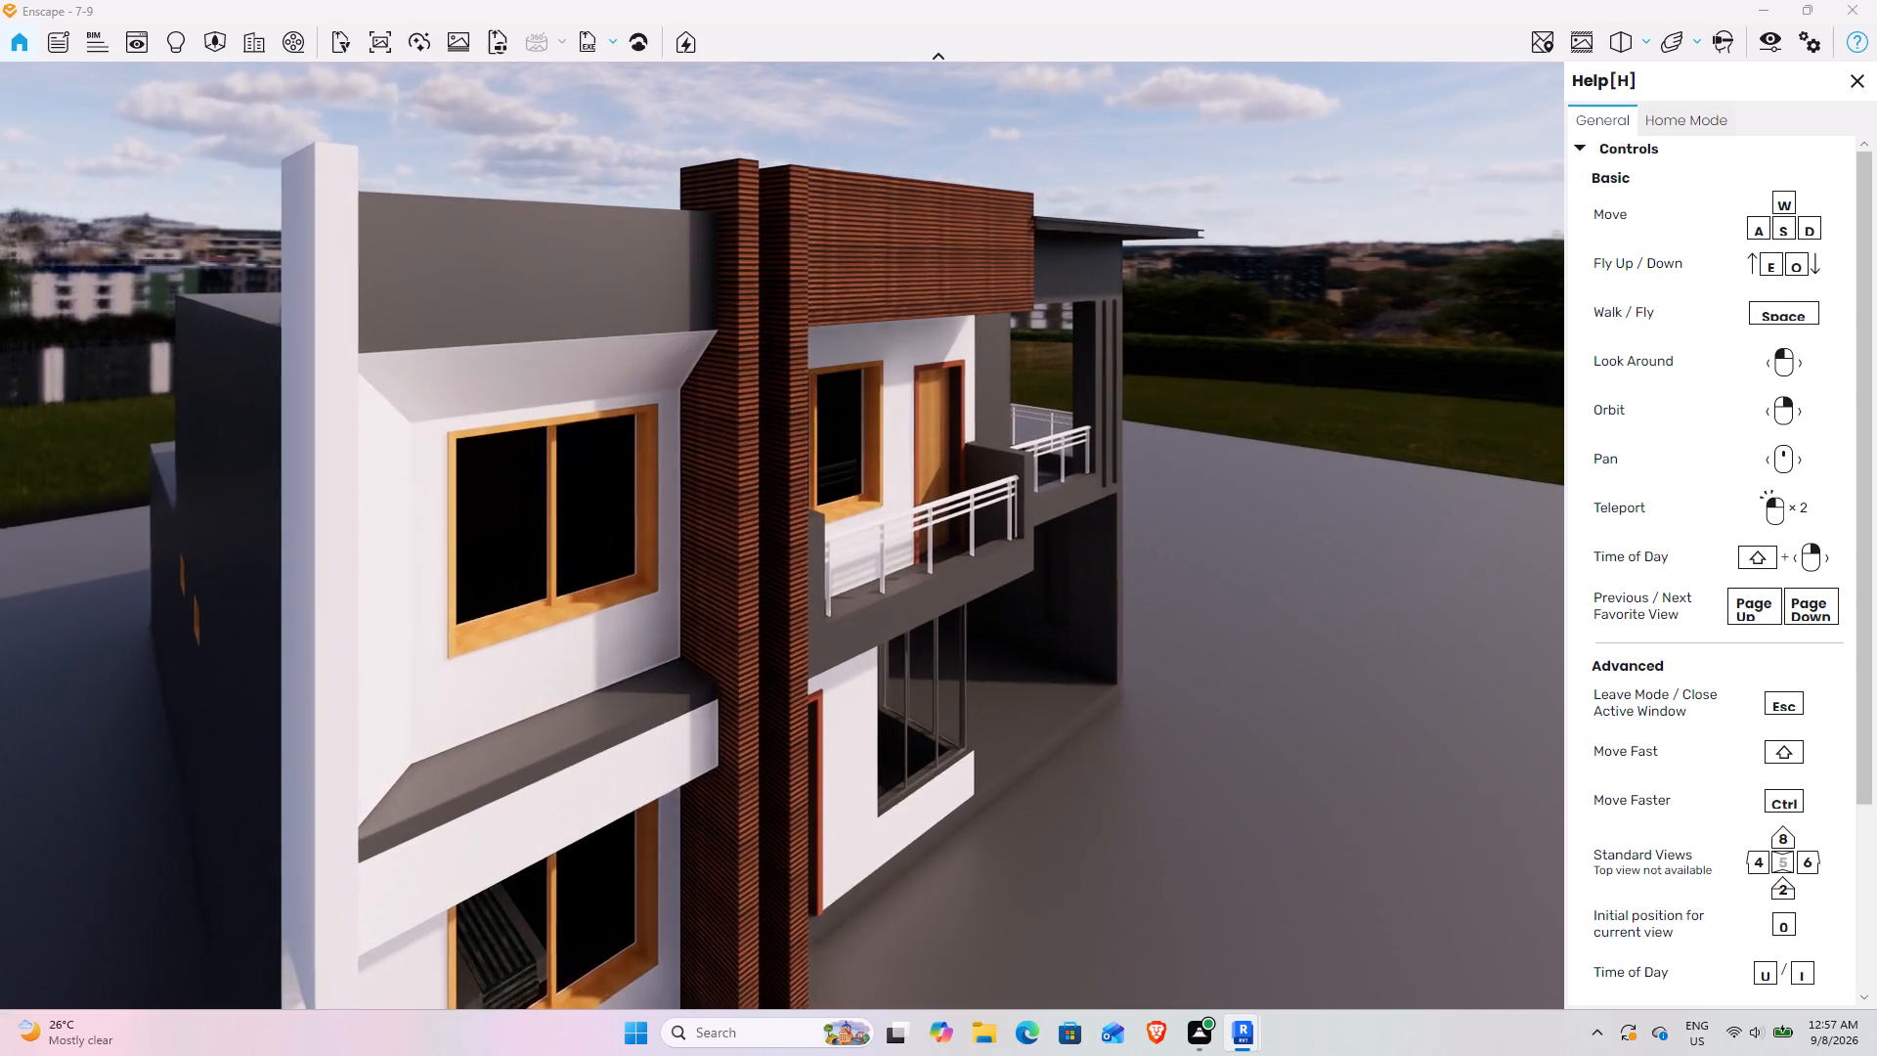
left_click_drag(781, 535, 782, 535)
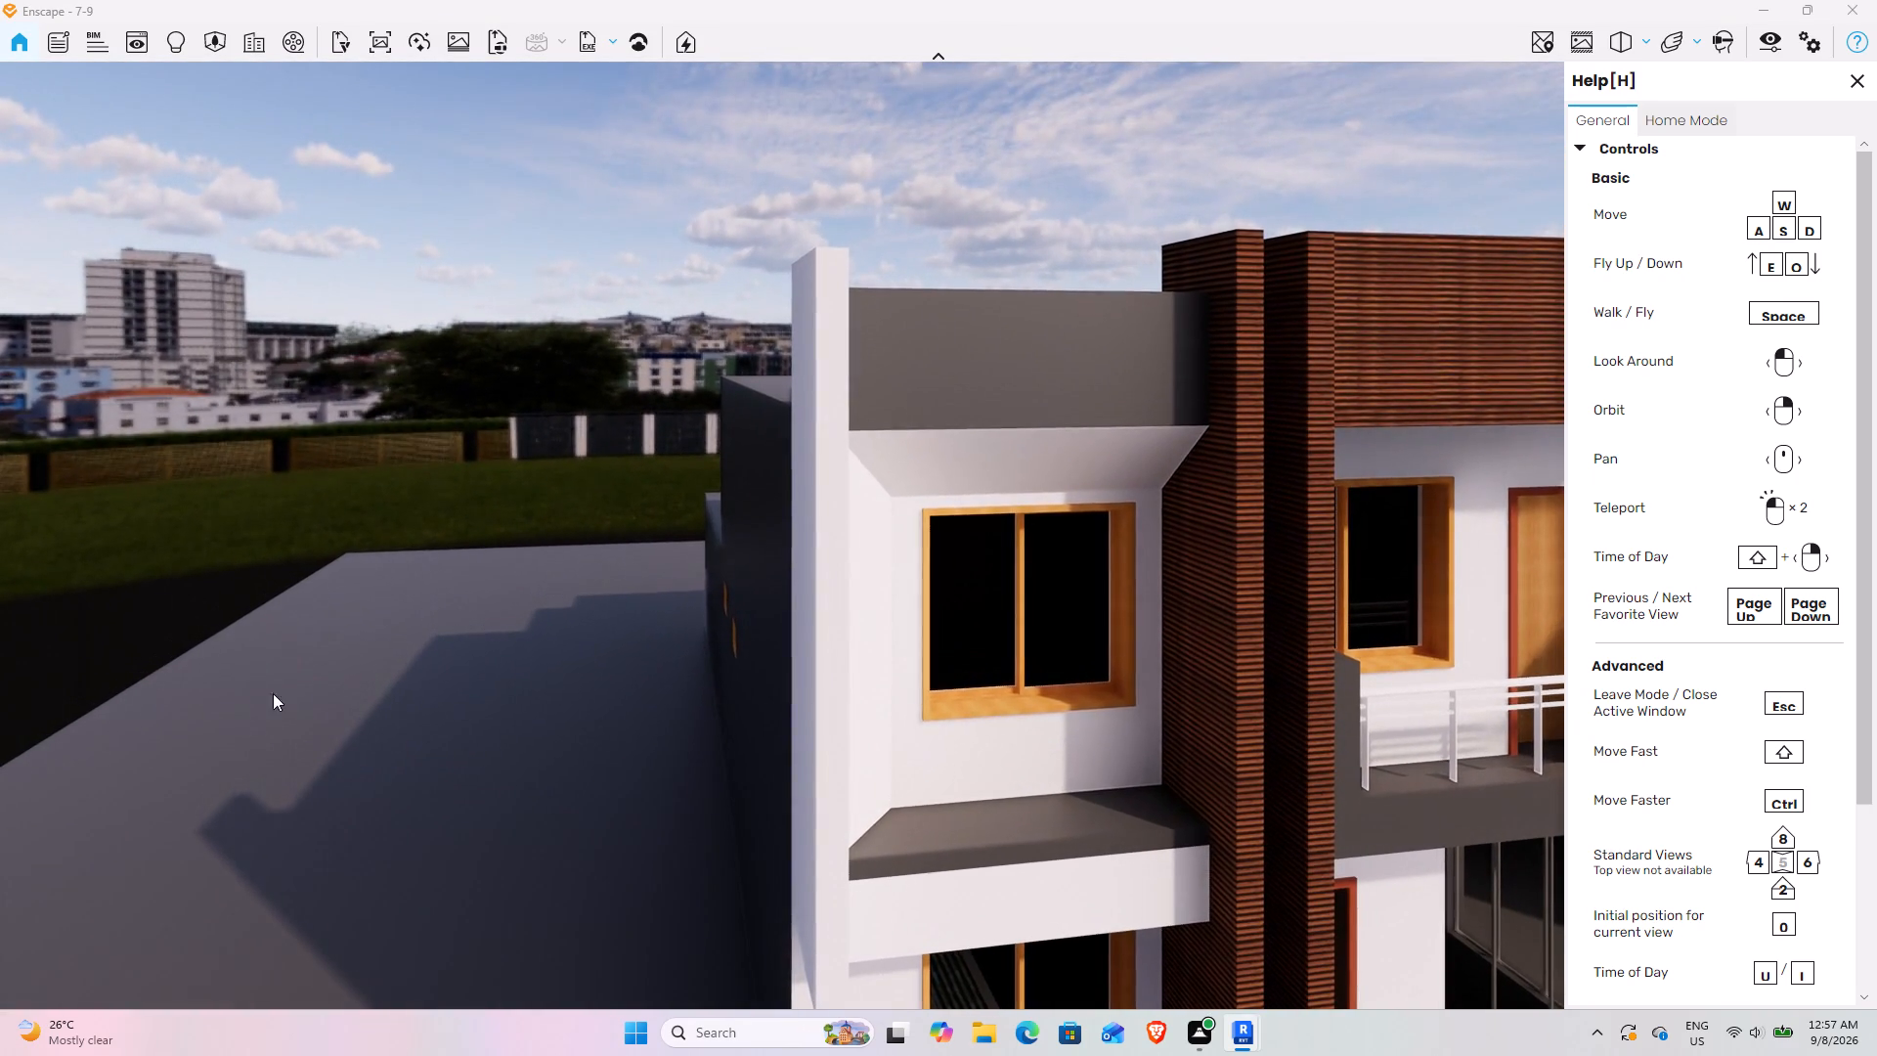
left_click(1771, 17)
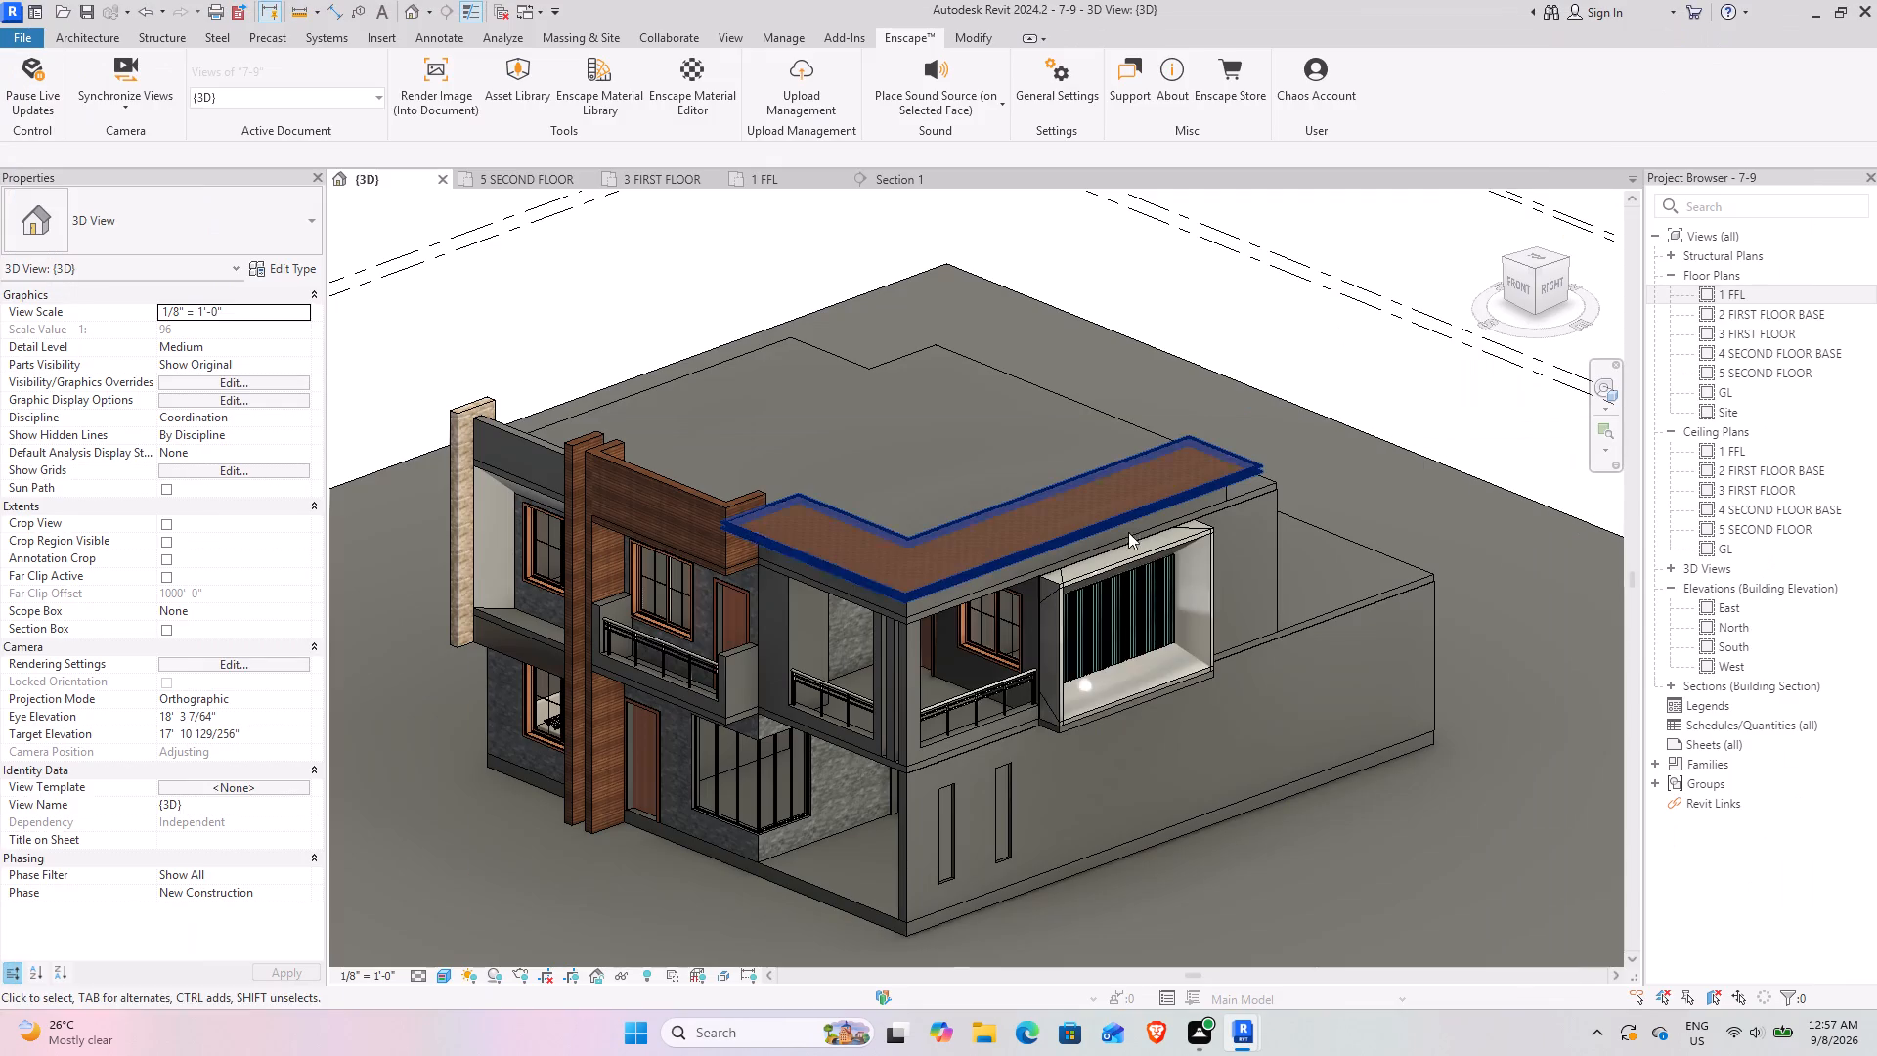
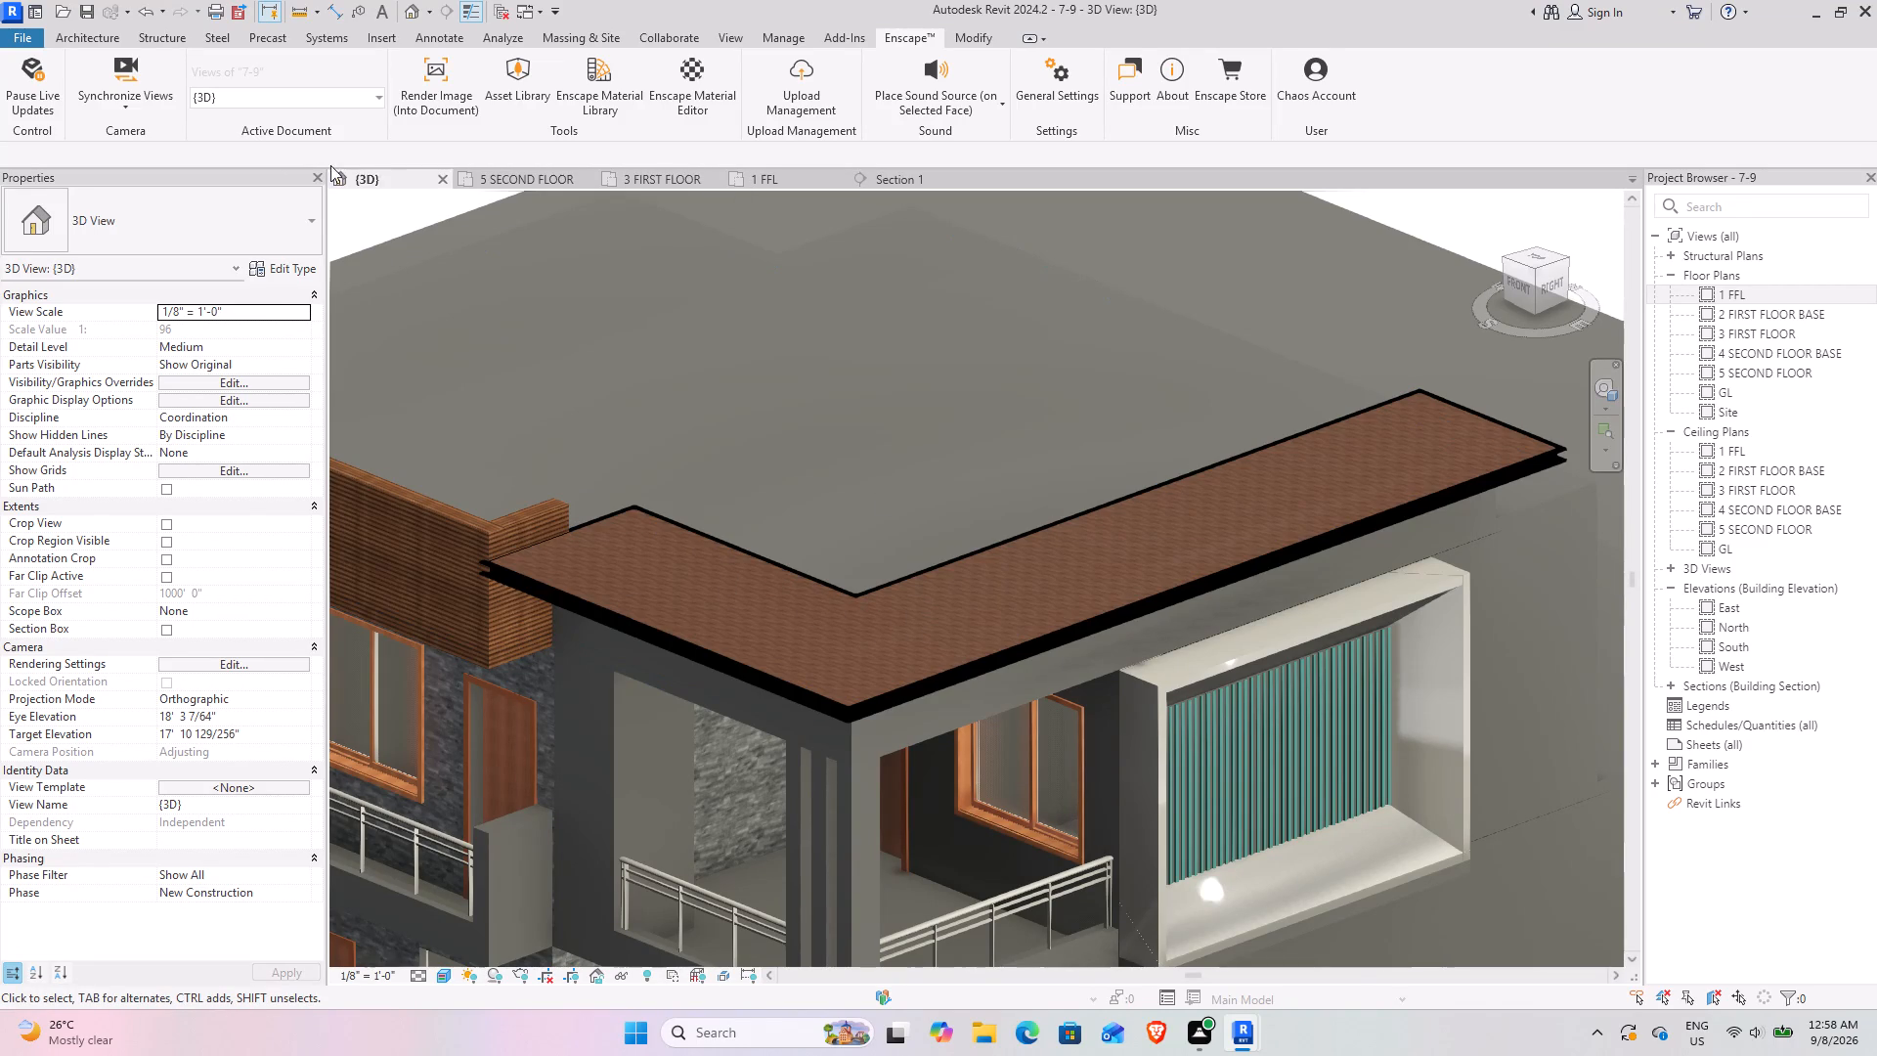
Pause Enscape's live updates for the Revit model.
left_click(87, 34)
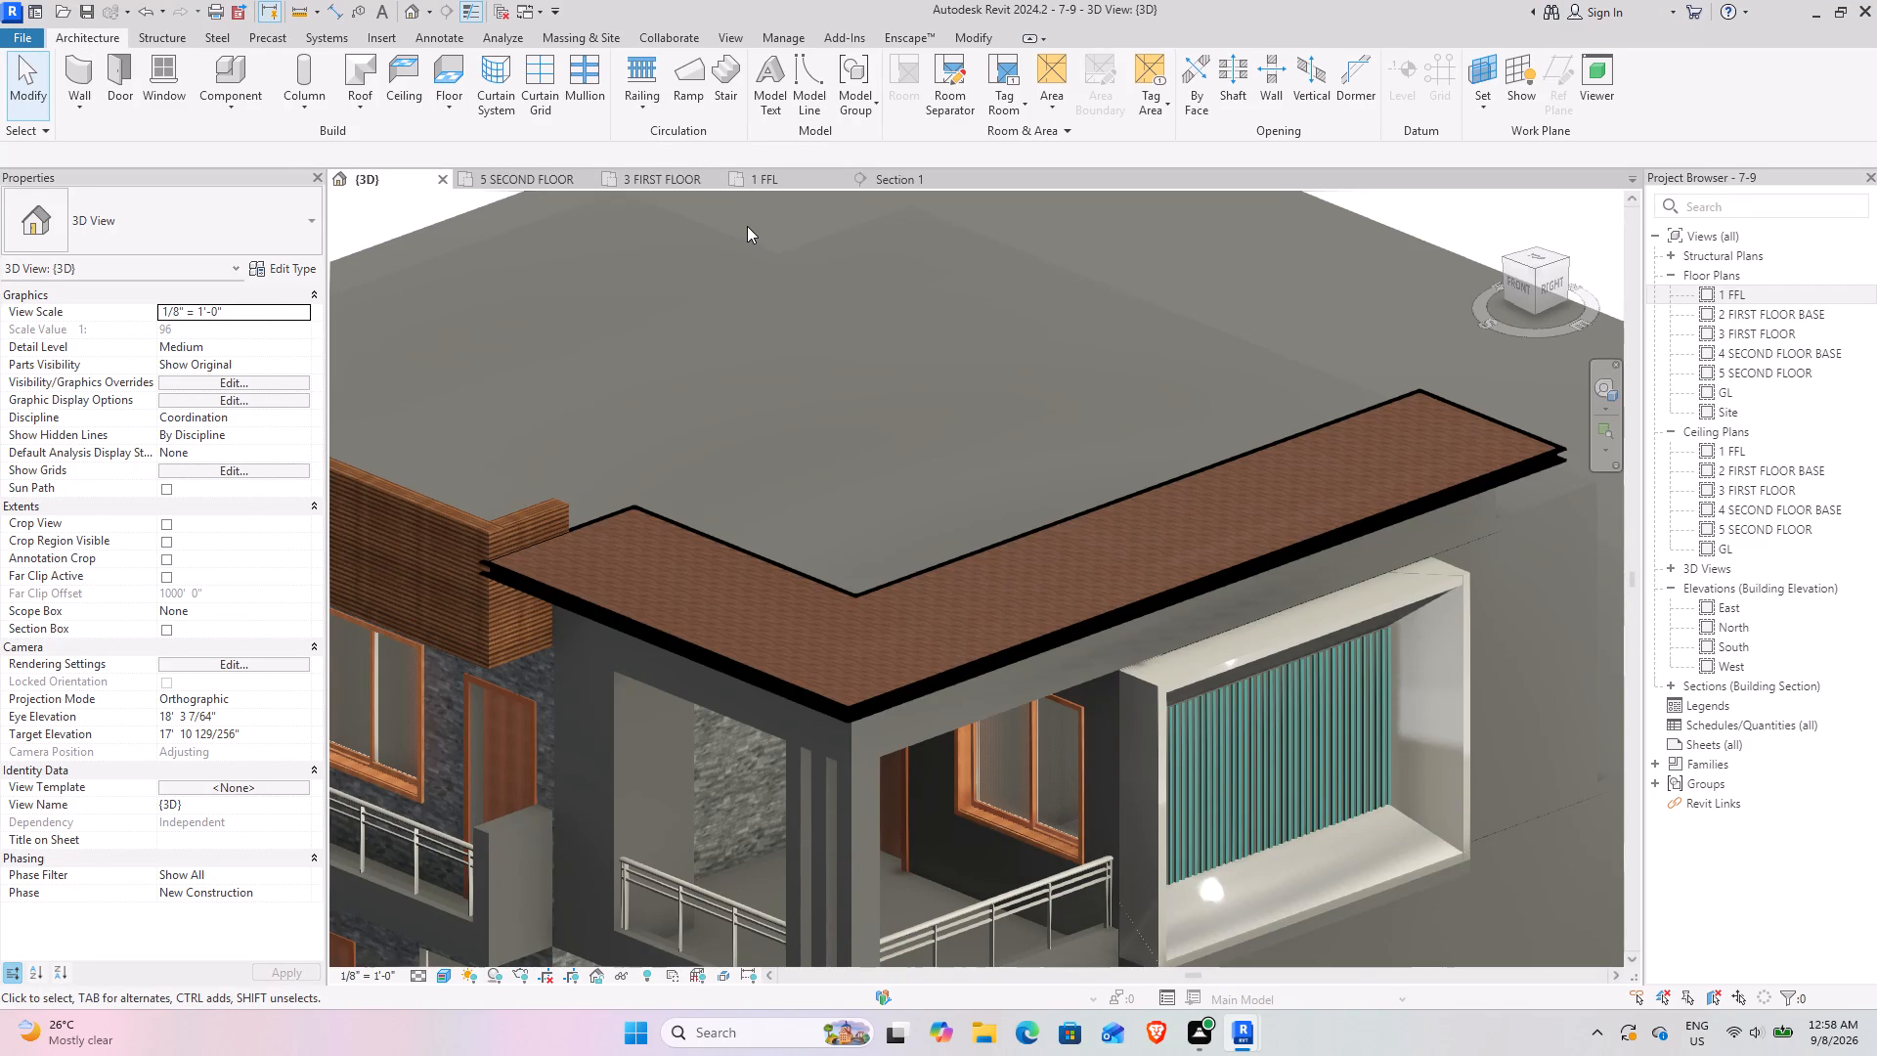
left_click(917, 34)
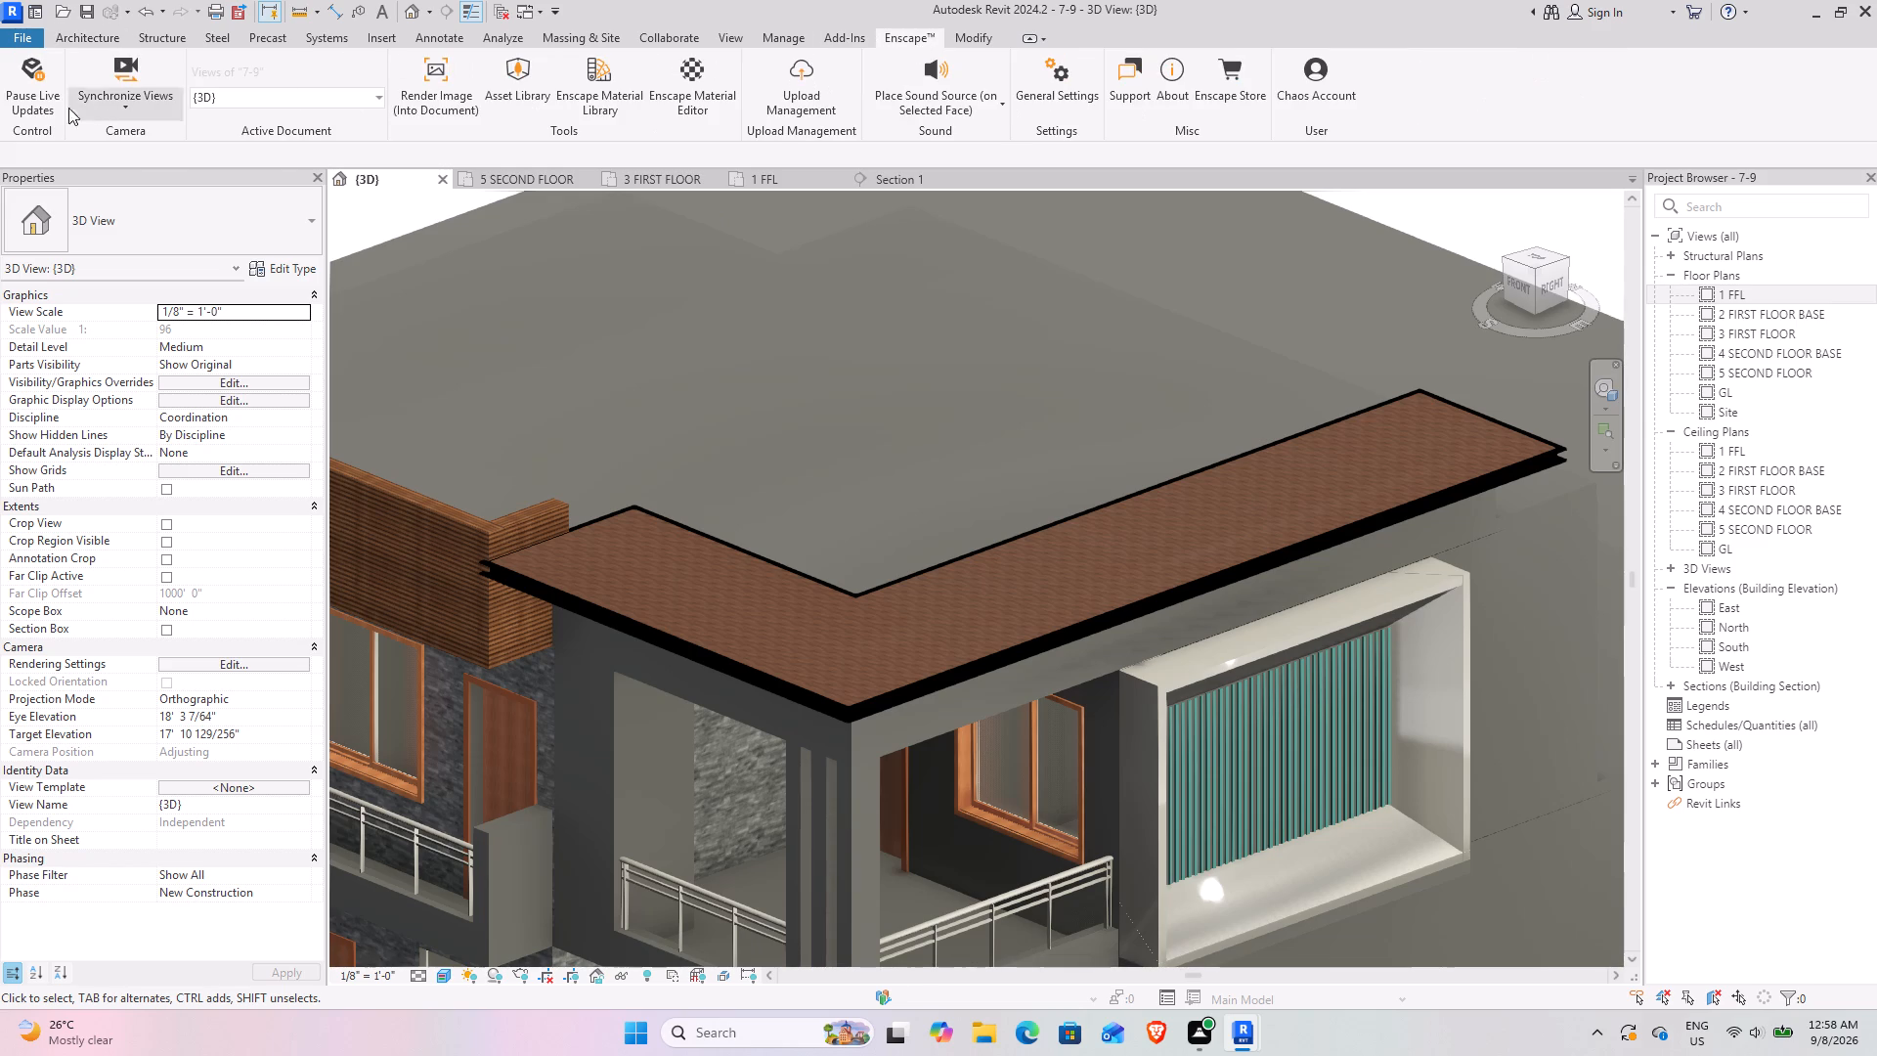
left_click(55, 106)
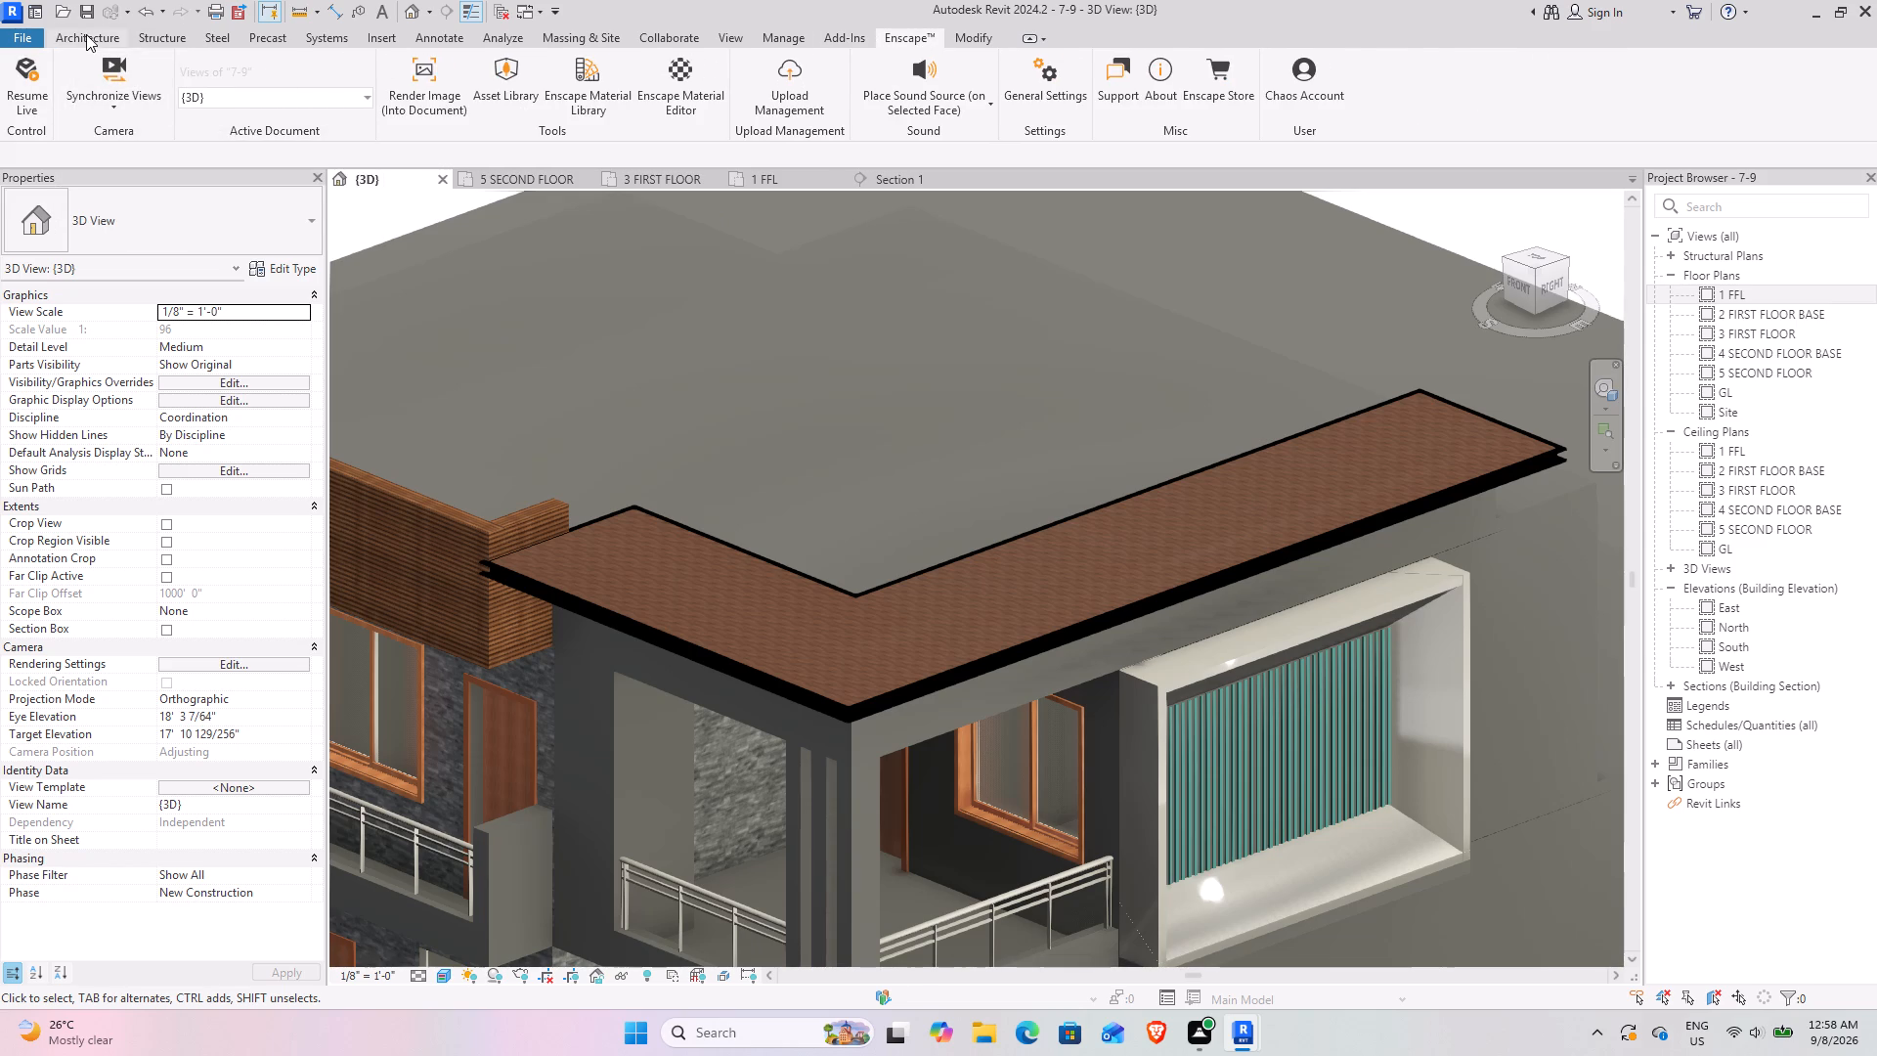
In the 5 SECOND FLOOR plan, shorten the L-shaped roof band by pulling its north end back to the underlying cross wall beside the projecting frame.
left_click(86, 34)
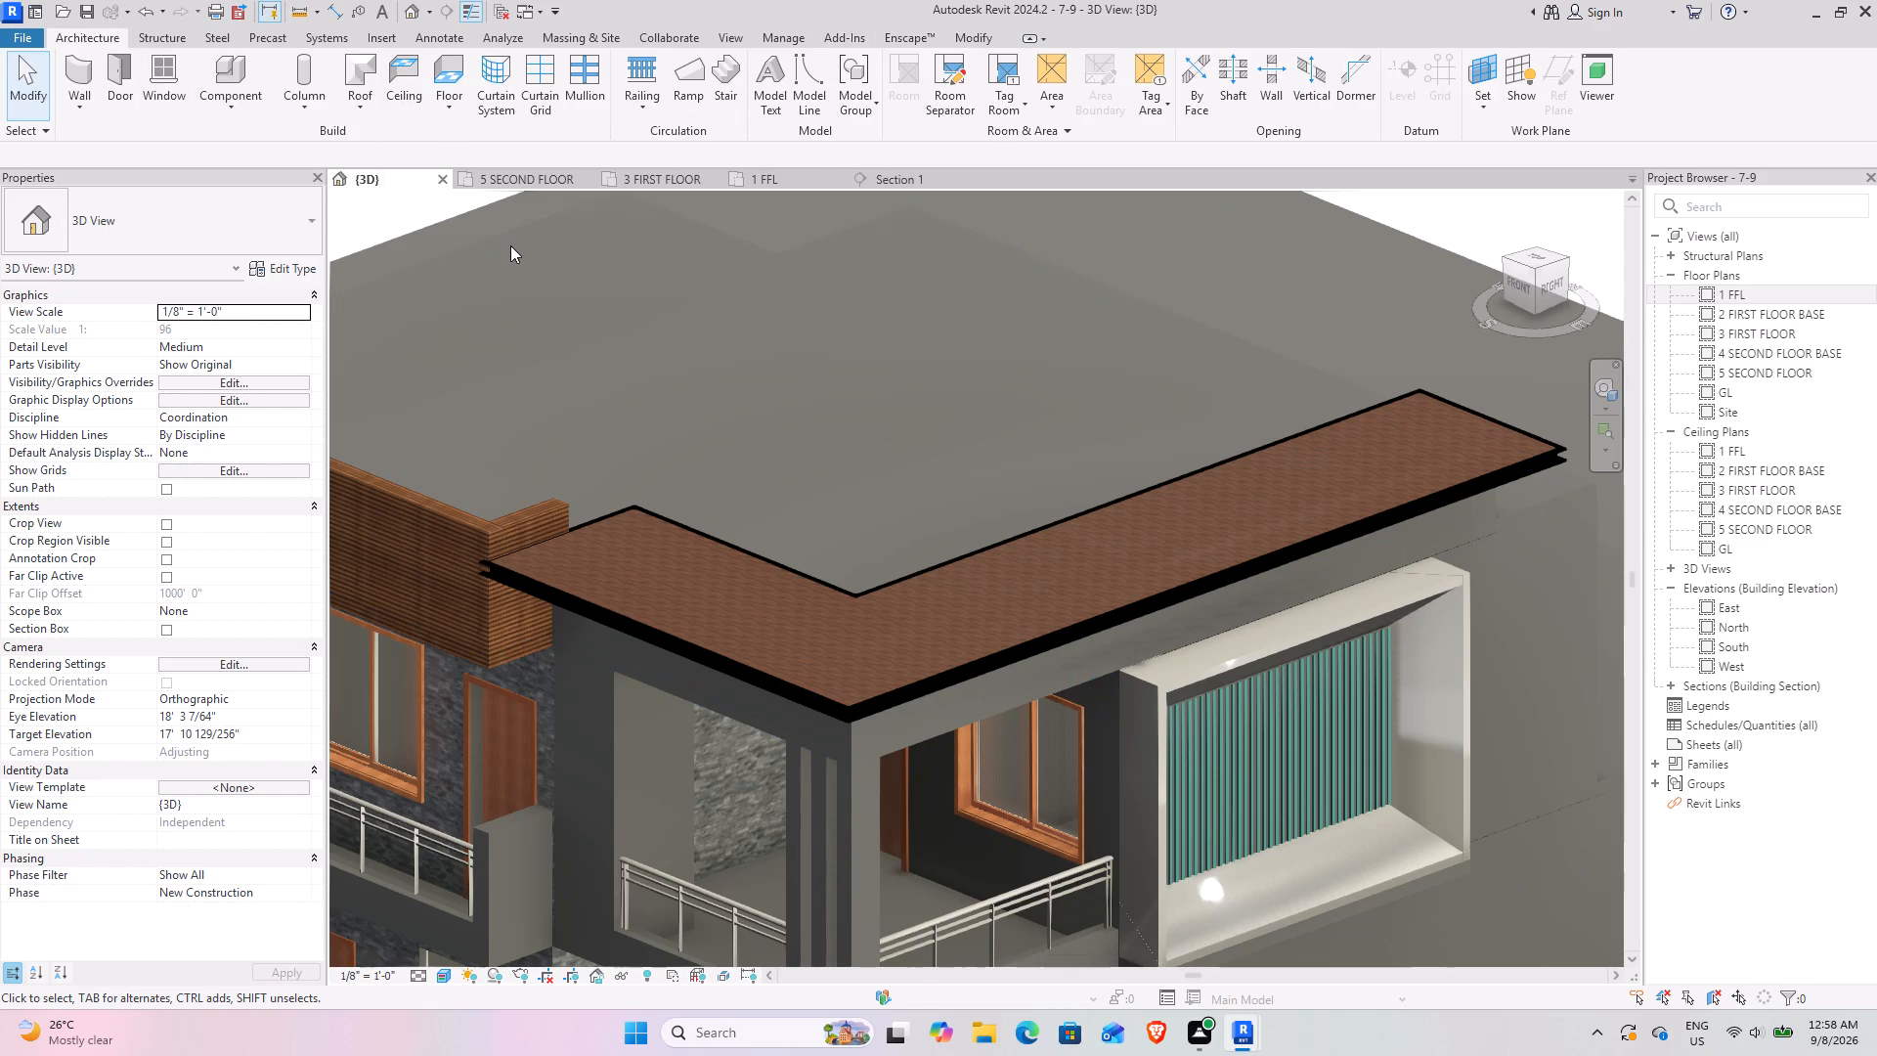
left_click(487, 184)
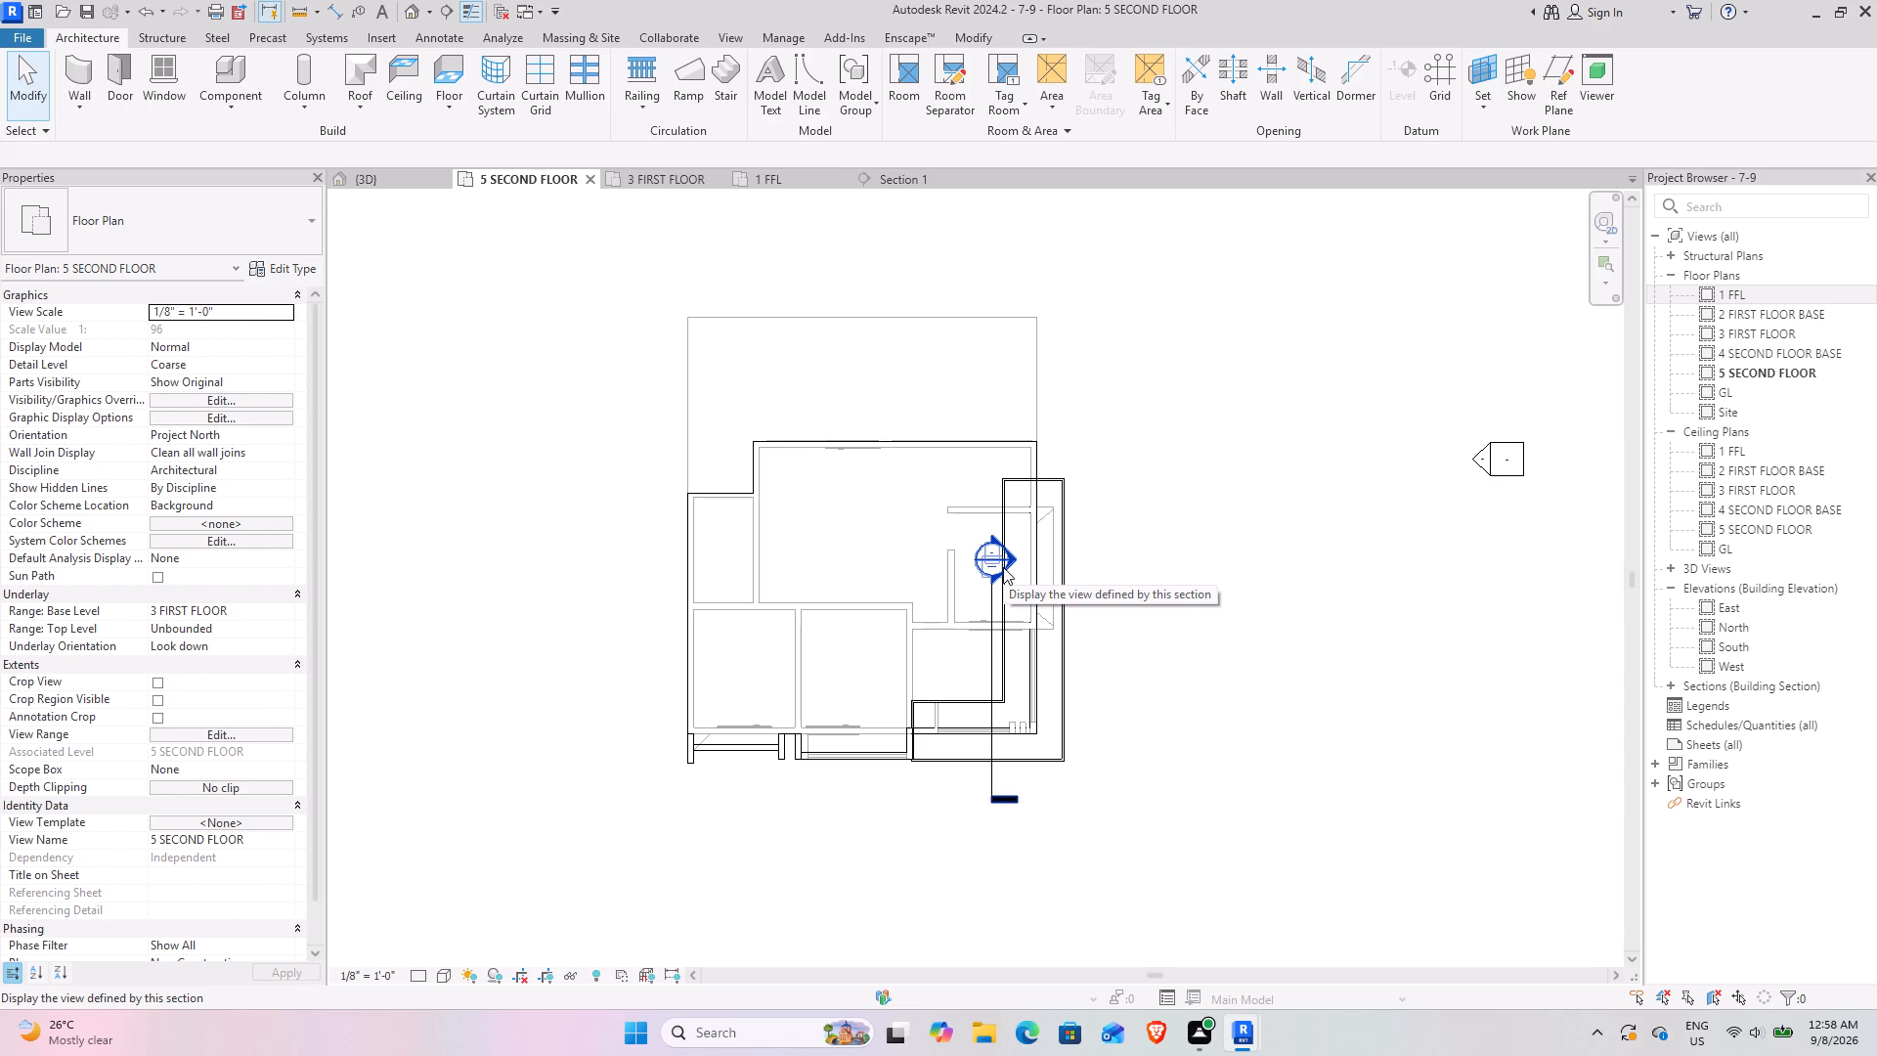
scroll(1031, 404, "up", 4)
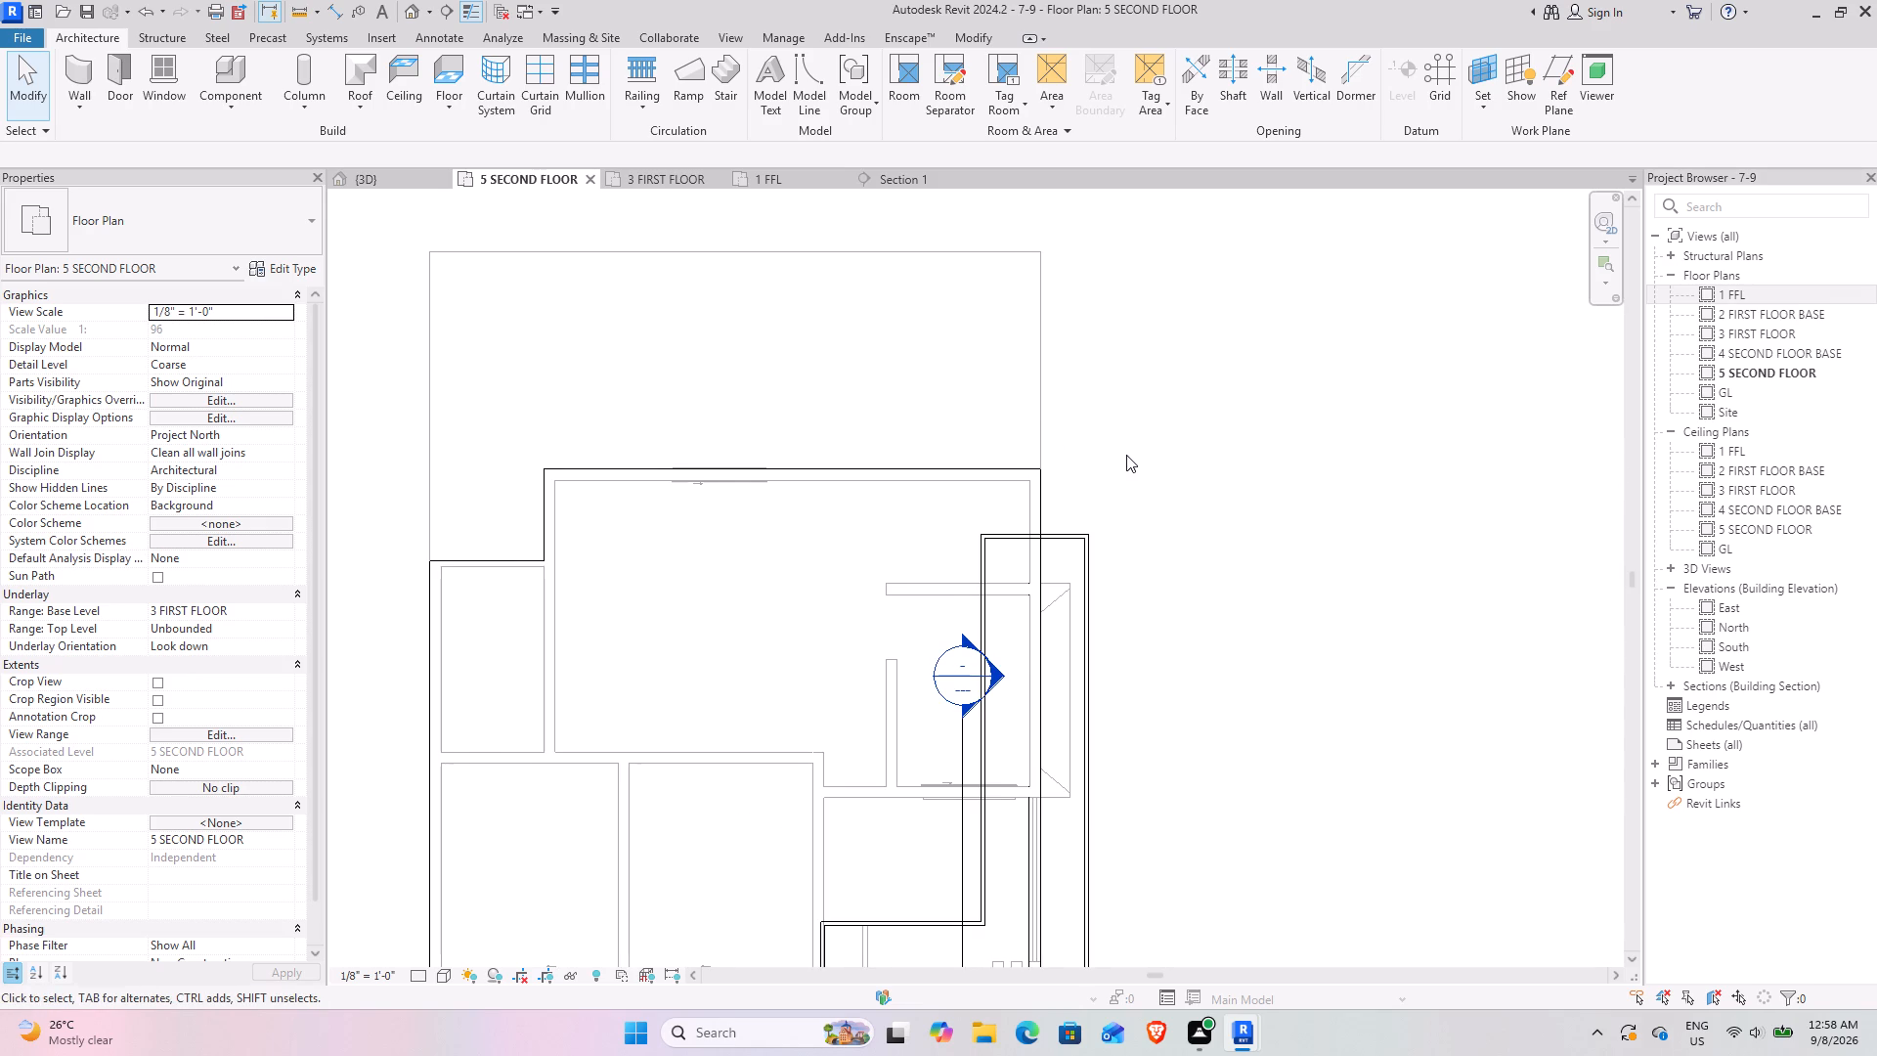
middle_click_drag(1126, 455, 954, 455)
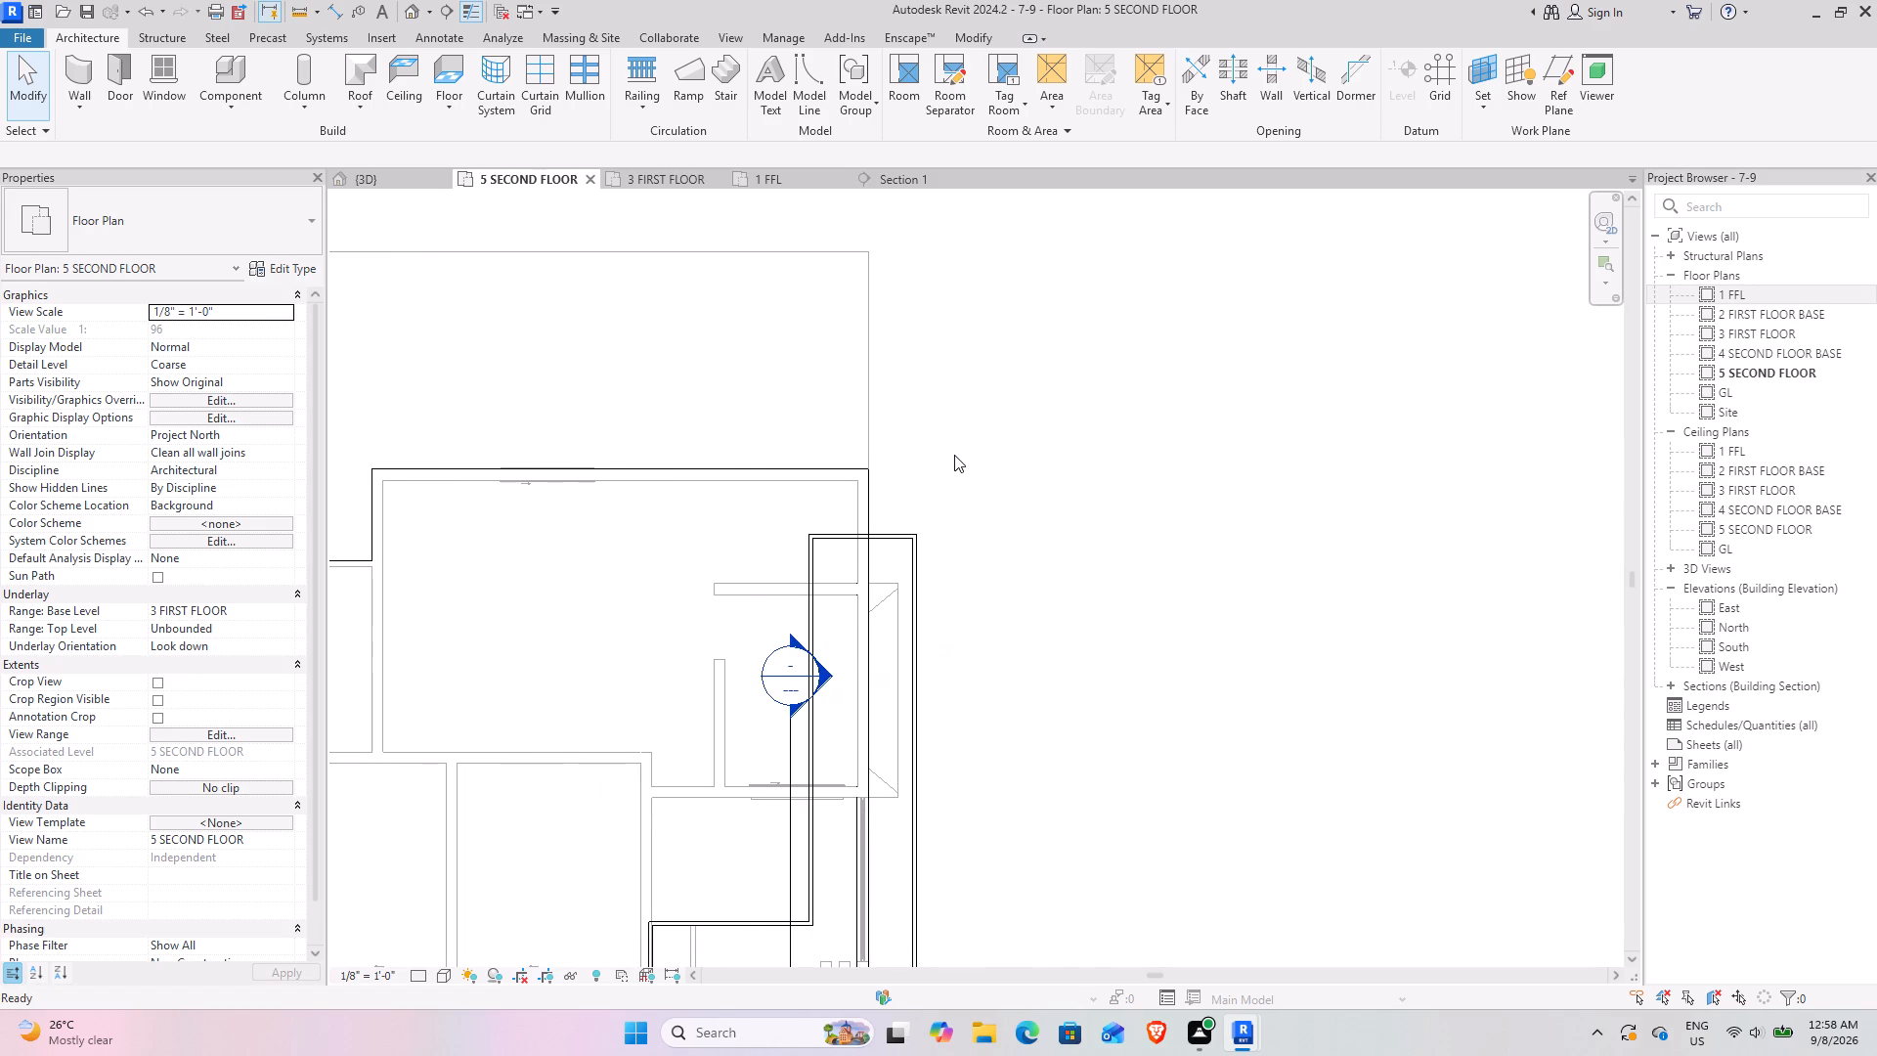
scroll(830, 554, "up", 7)
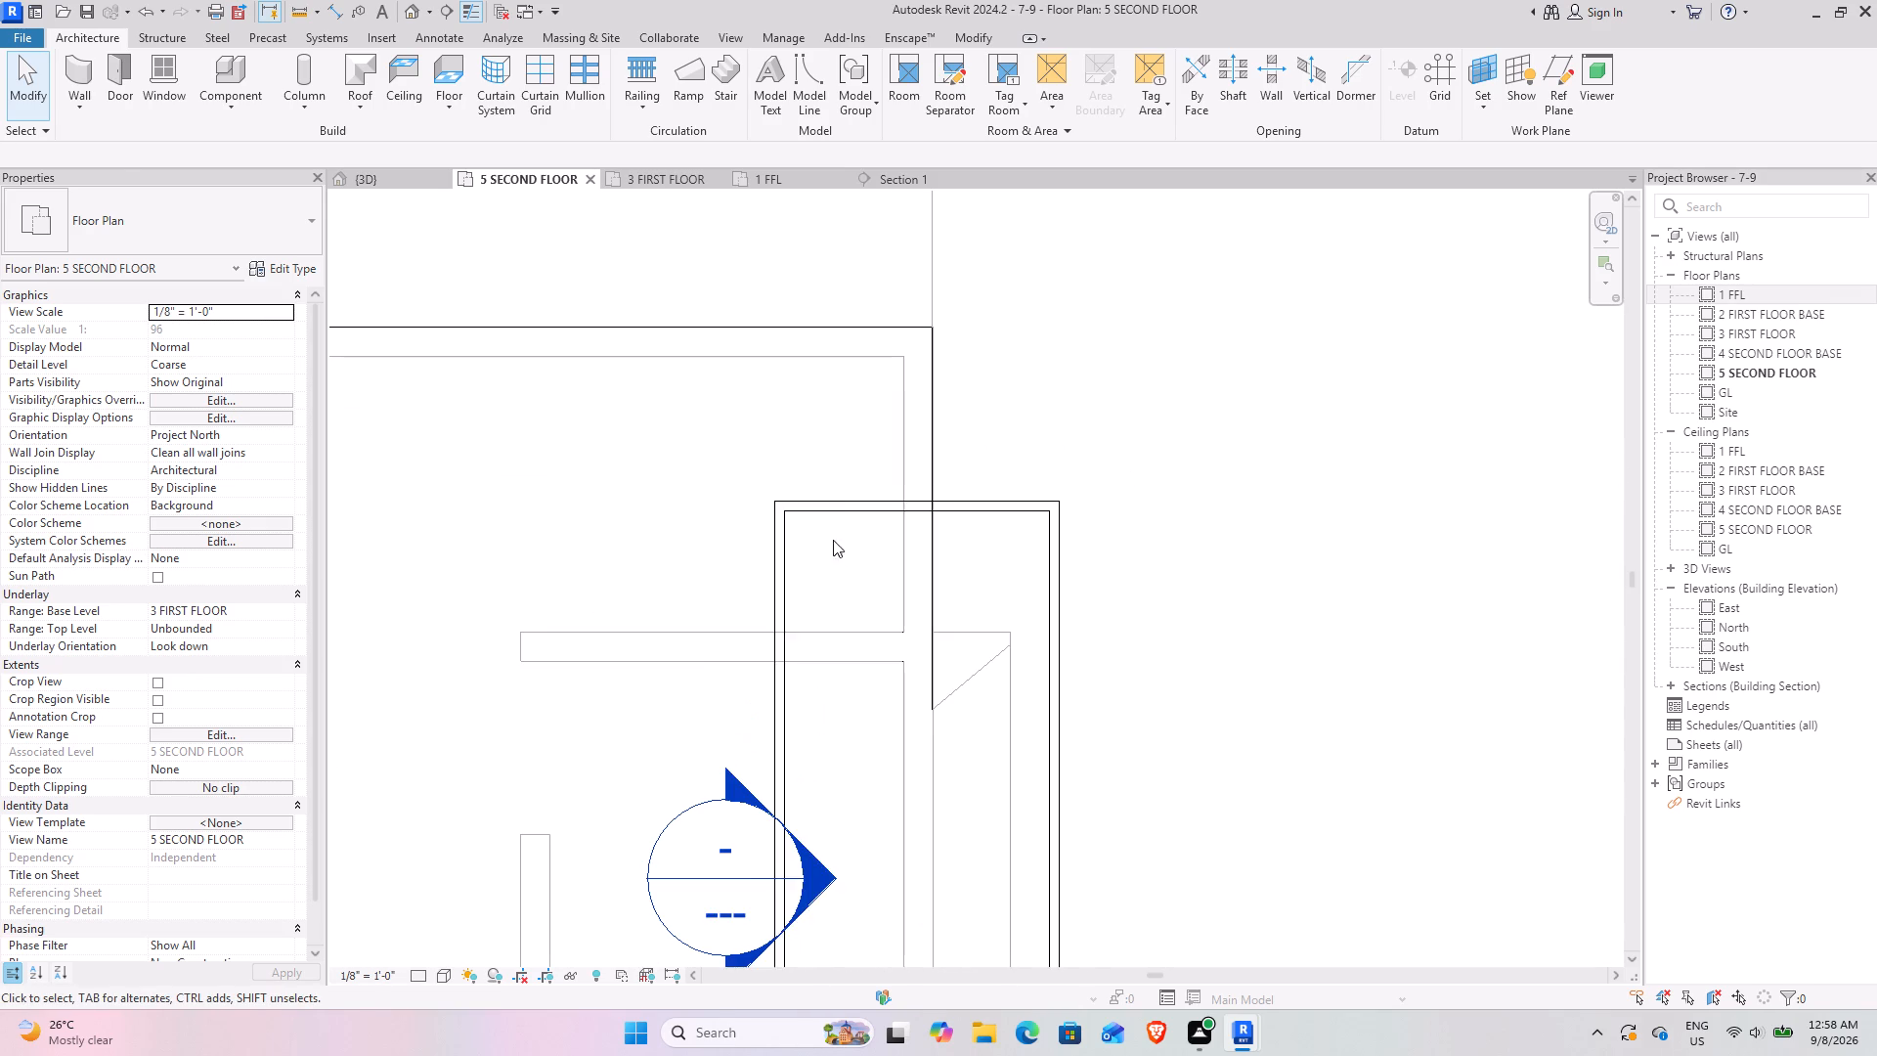
left_click(846, 507)
scroll(905, 452, "up", 3)
left_click_drag(808, 533, 818, 730)
left_click(1100, 586)
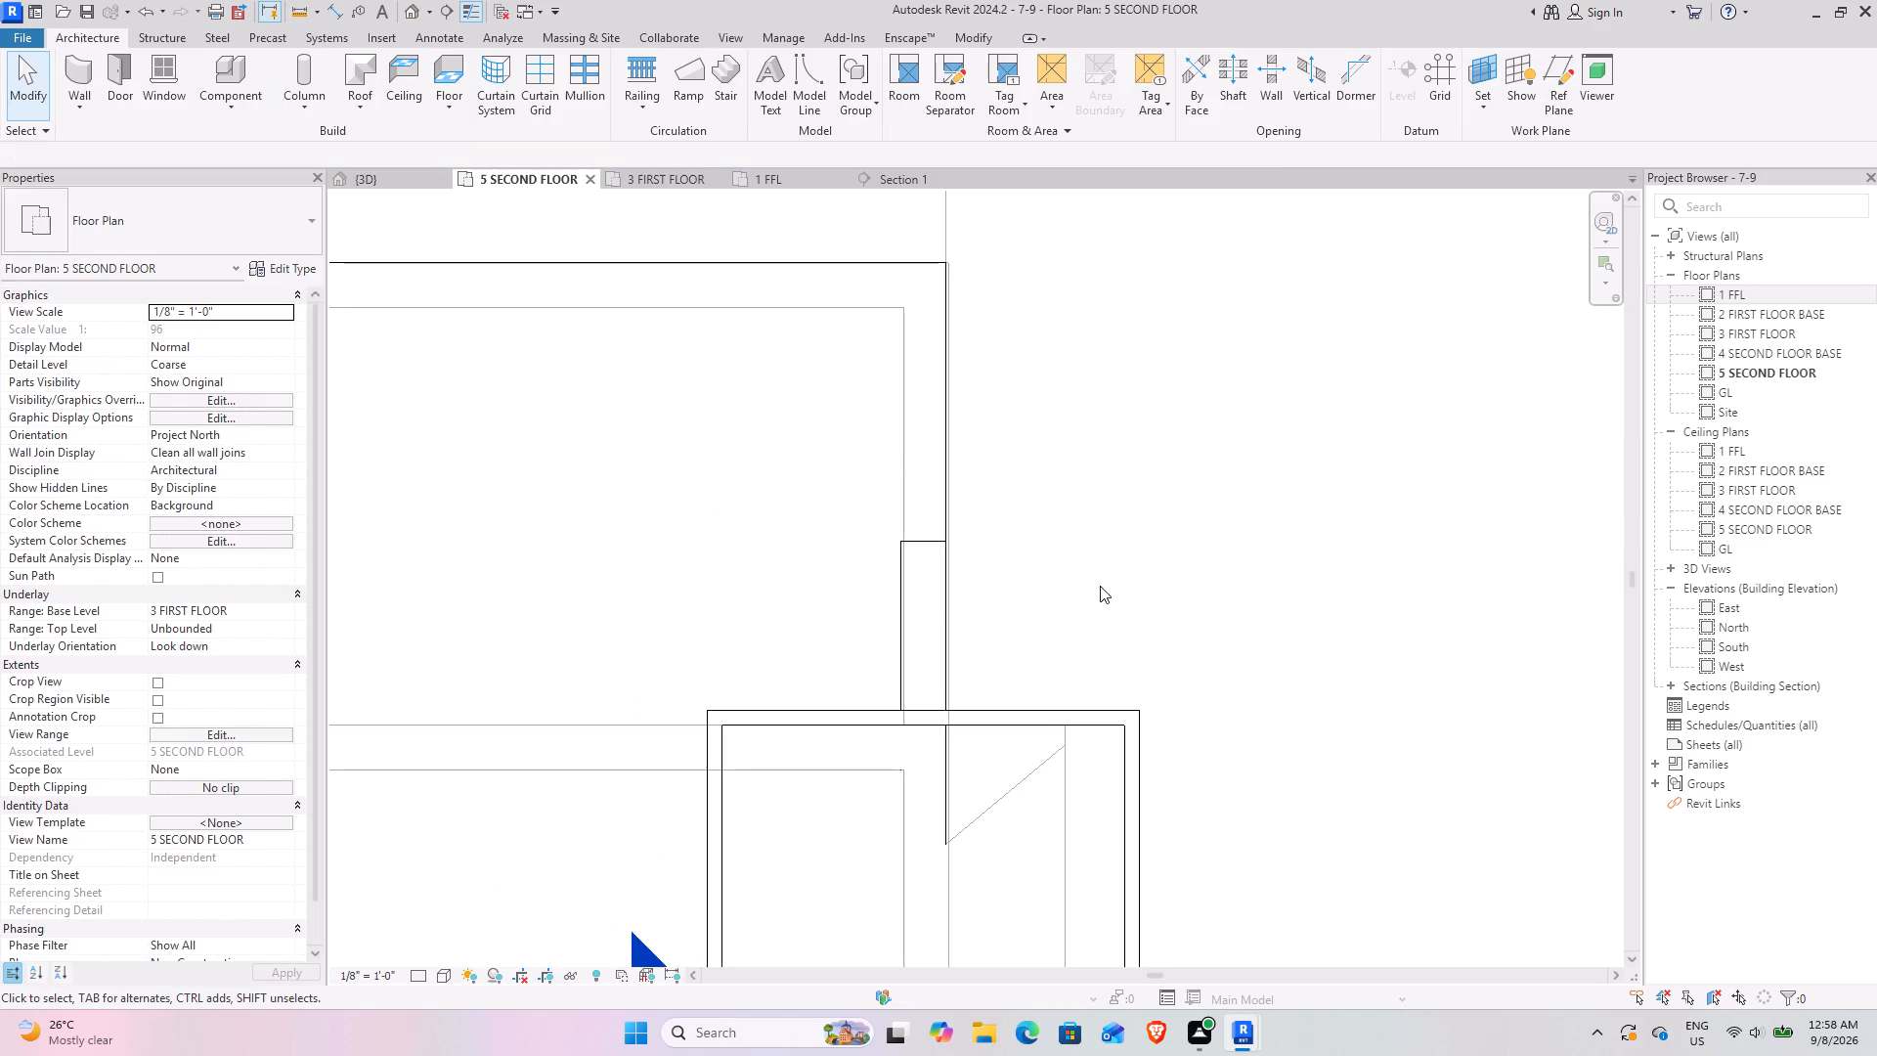
scroll(1090, 586, "down", 1)
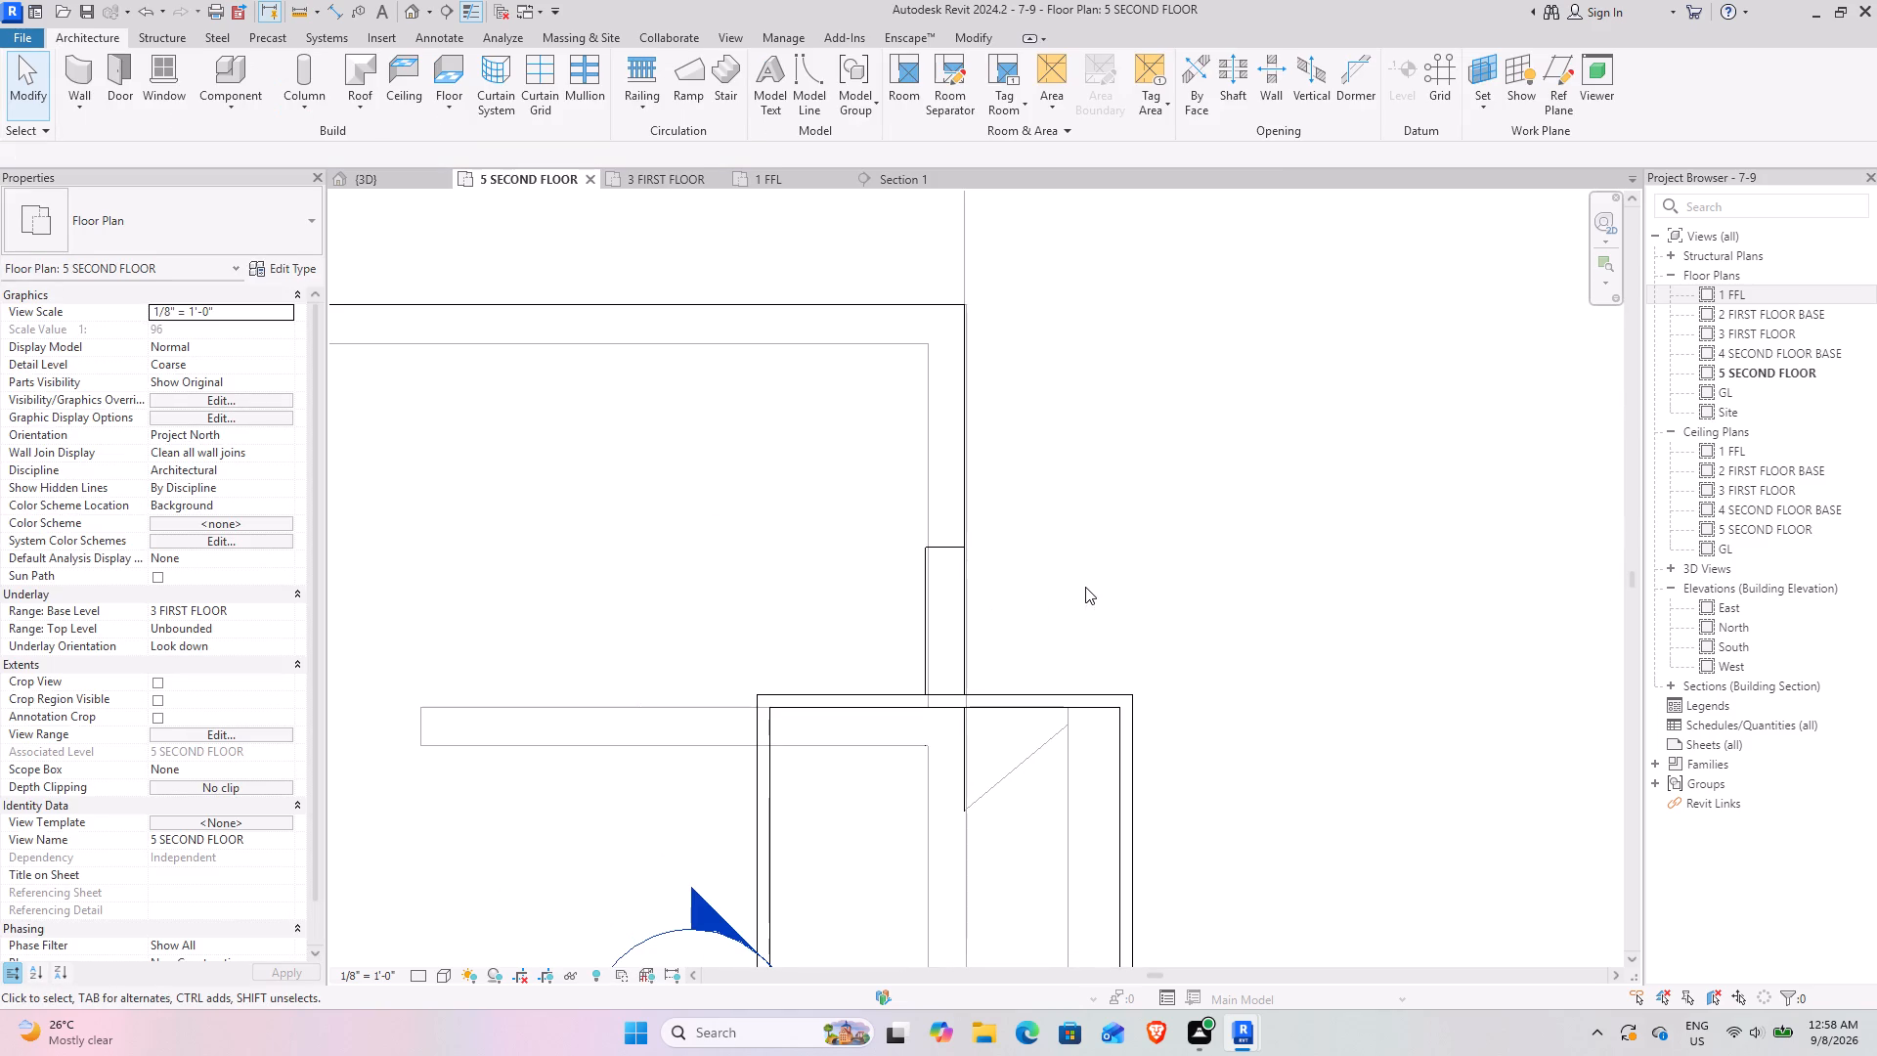
middle_click_drag(1084, 587, 1278, 348)
scroll(1261, 351, "down", 2)
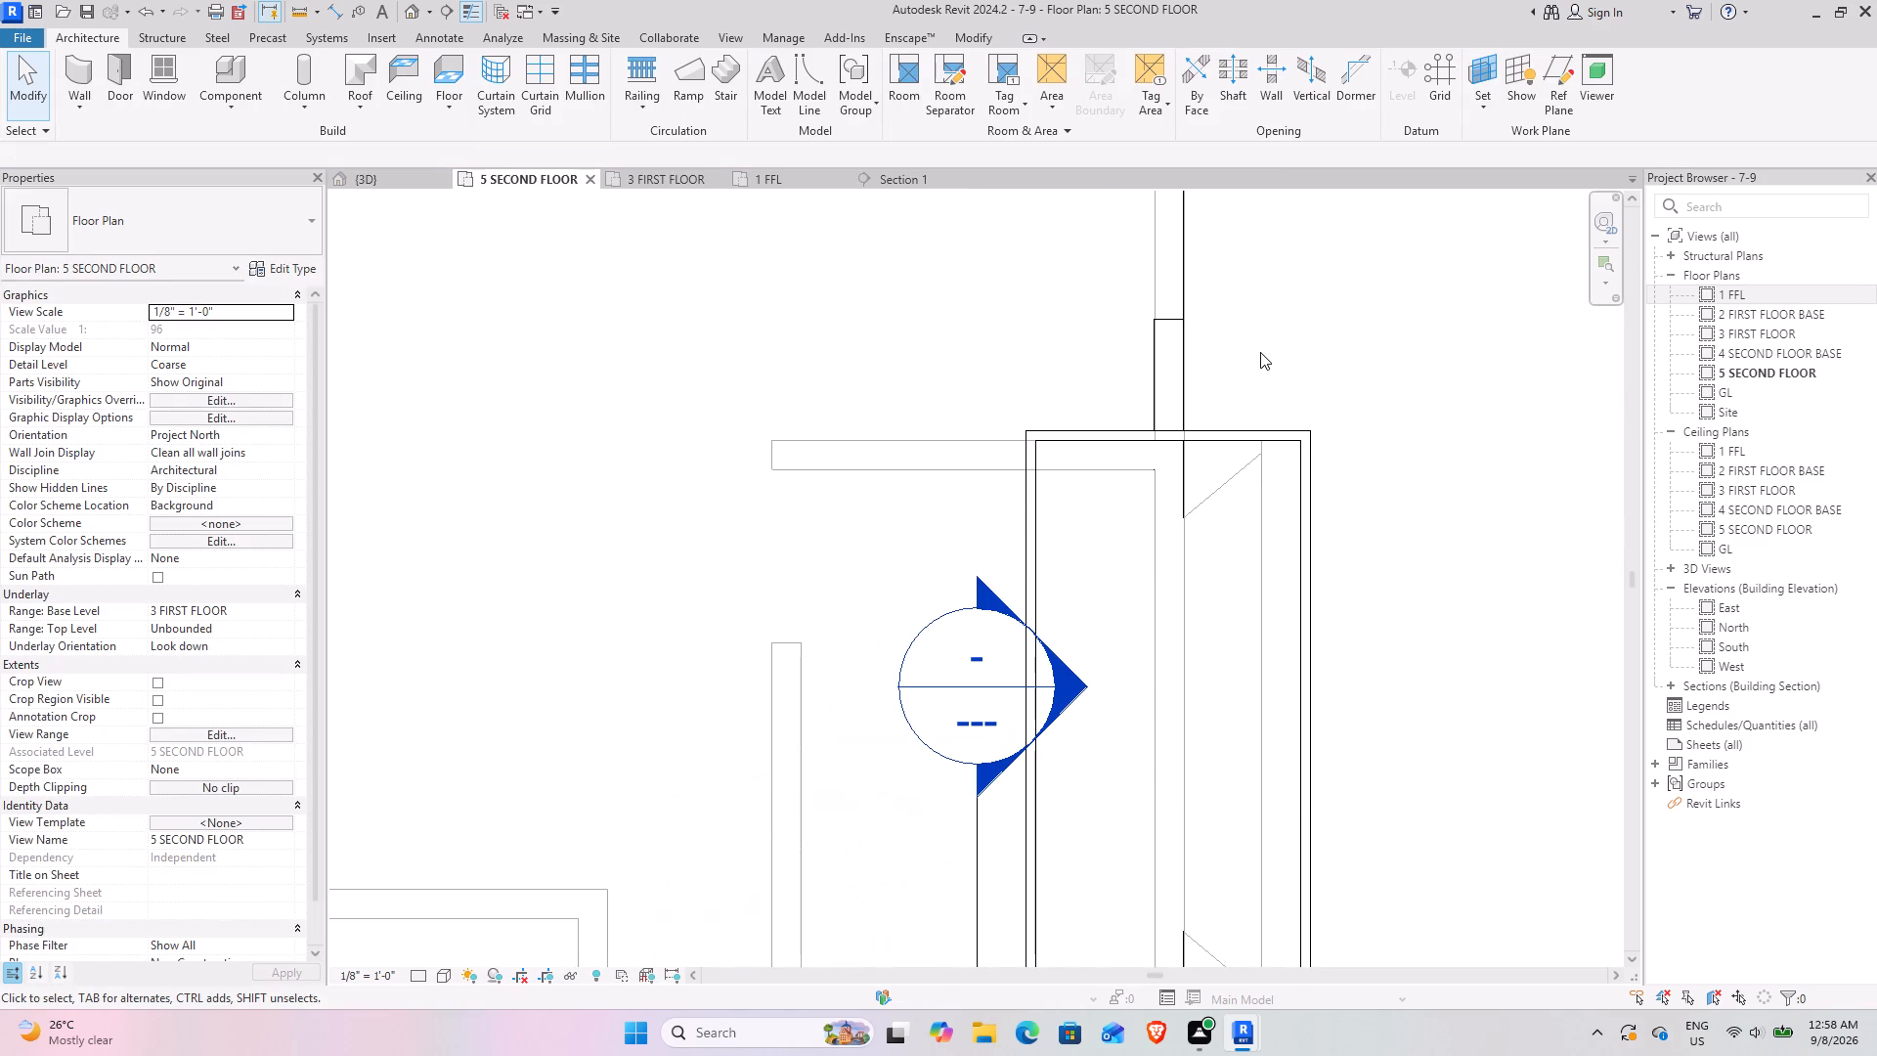
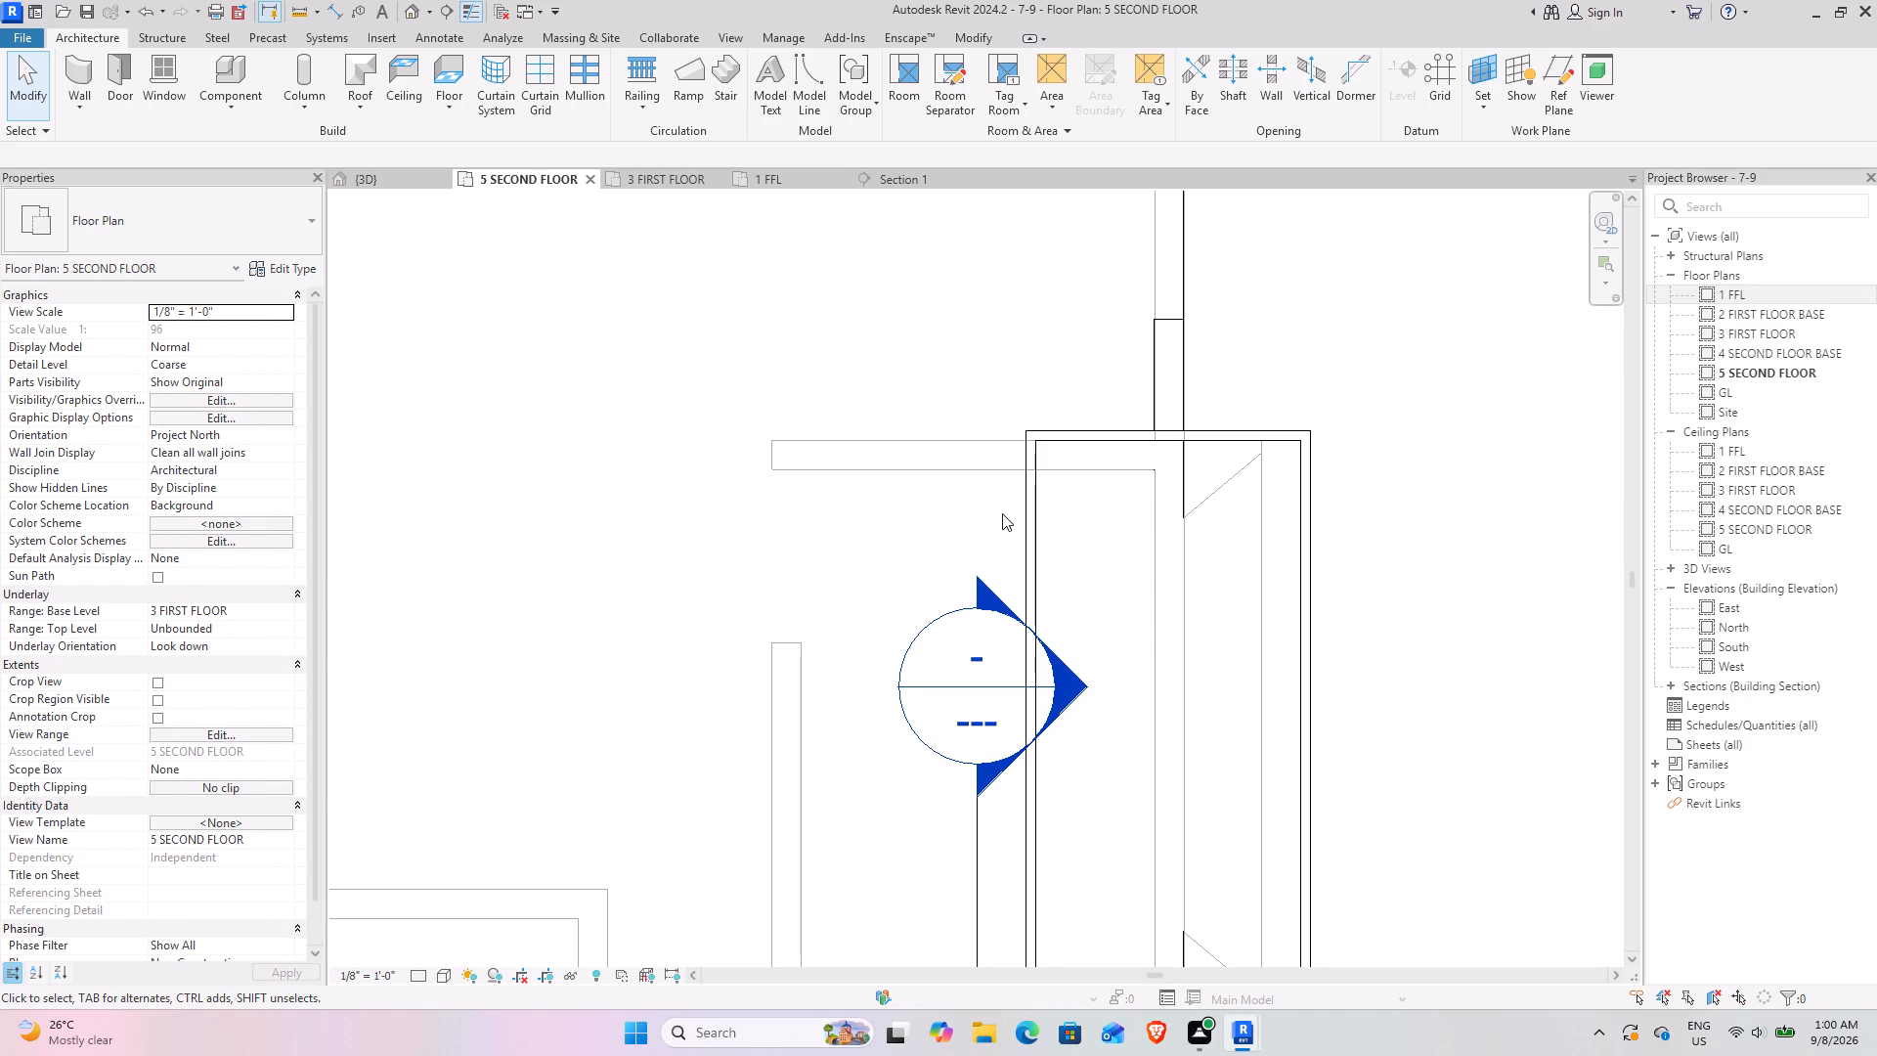
Examine the L-shaped roof band's north end against the underlying walls and the overall house outline in the 5 SECOND FLOOR plan.
scroll(1087, 569, "down", 9)
middle_click_drag(1085, 583, 962, 560)
scroll(875, 509, "up", 2)
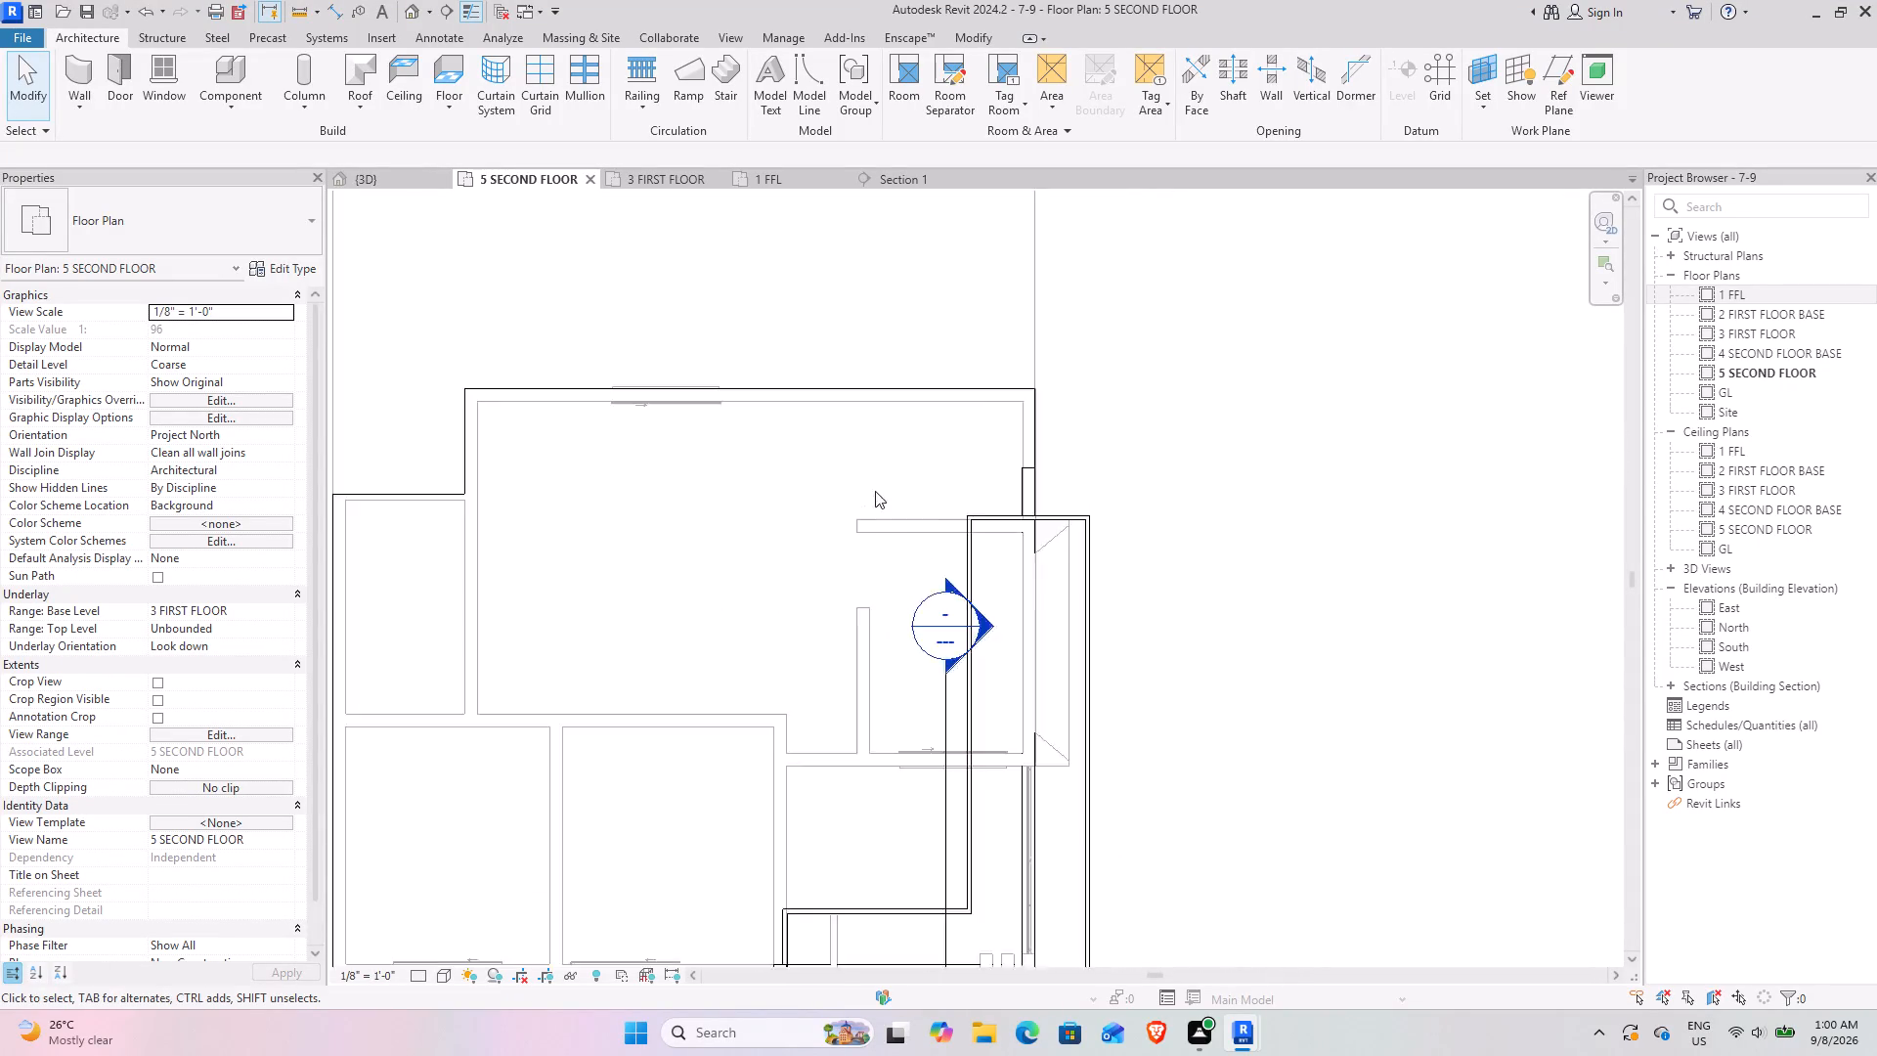
scroll(875, 491, "up", 5)
middle_click_drag(1037, 433, 1041, 496)
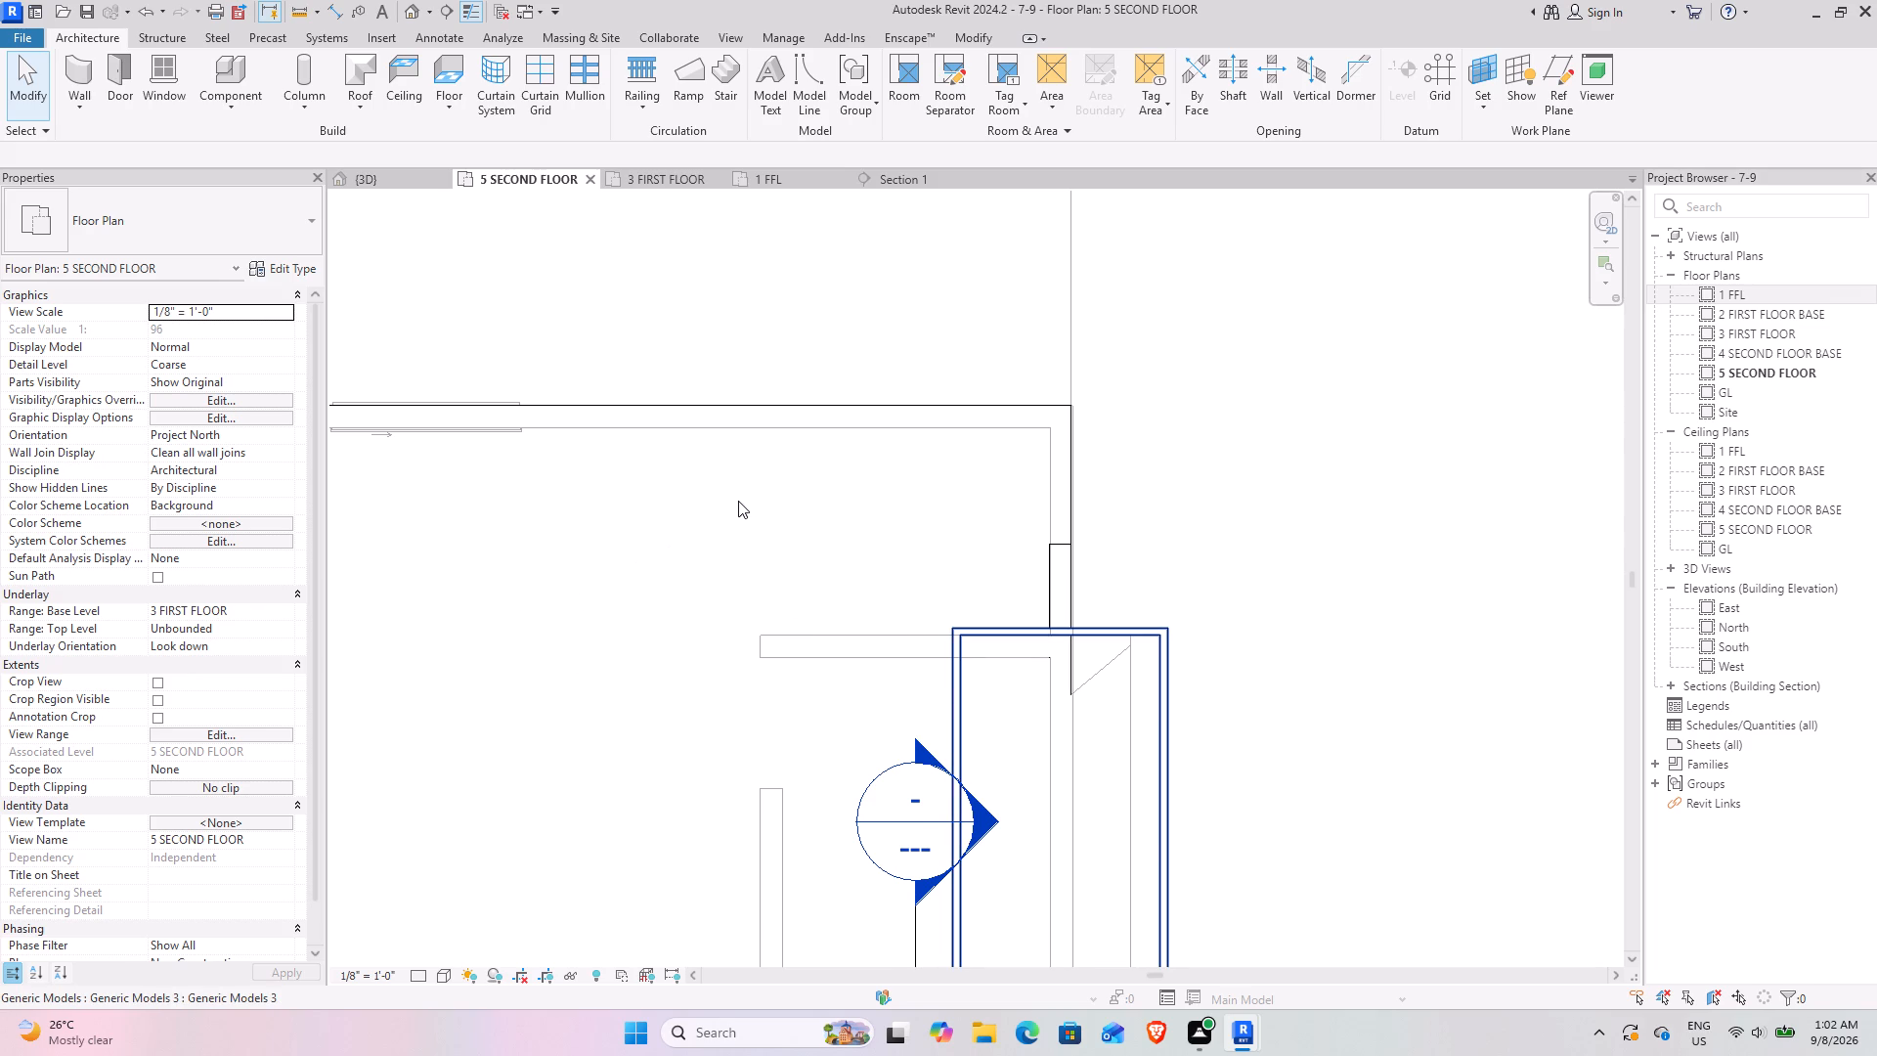
scroll(734, 502, "down", 5)
middle_click_drag(690, 584, 773, 460)
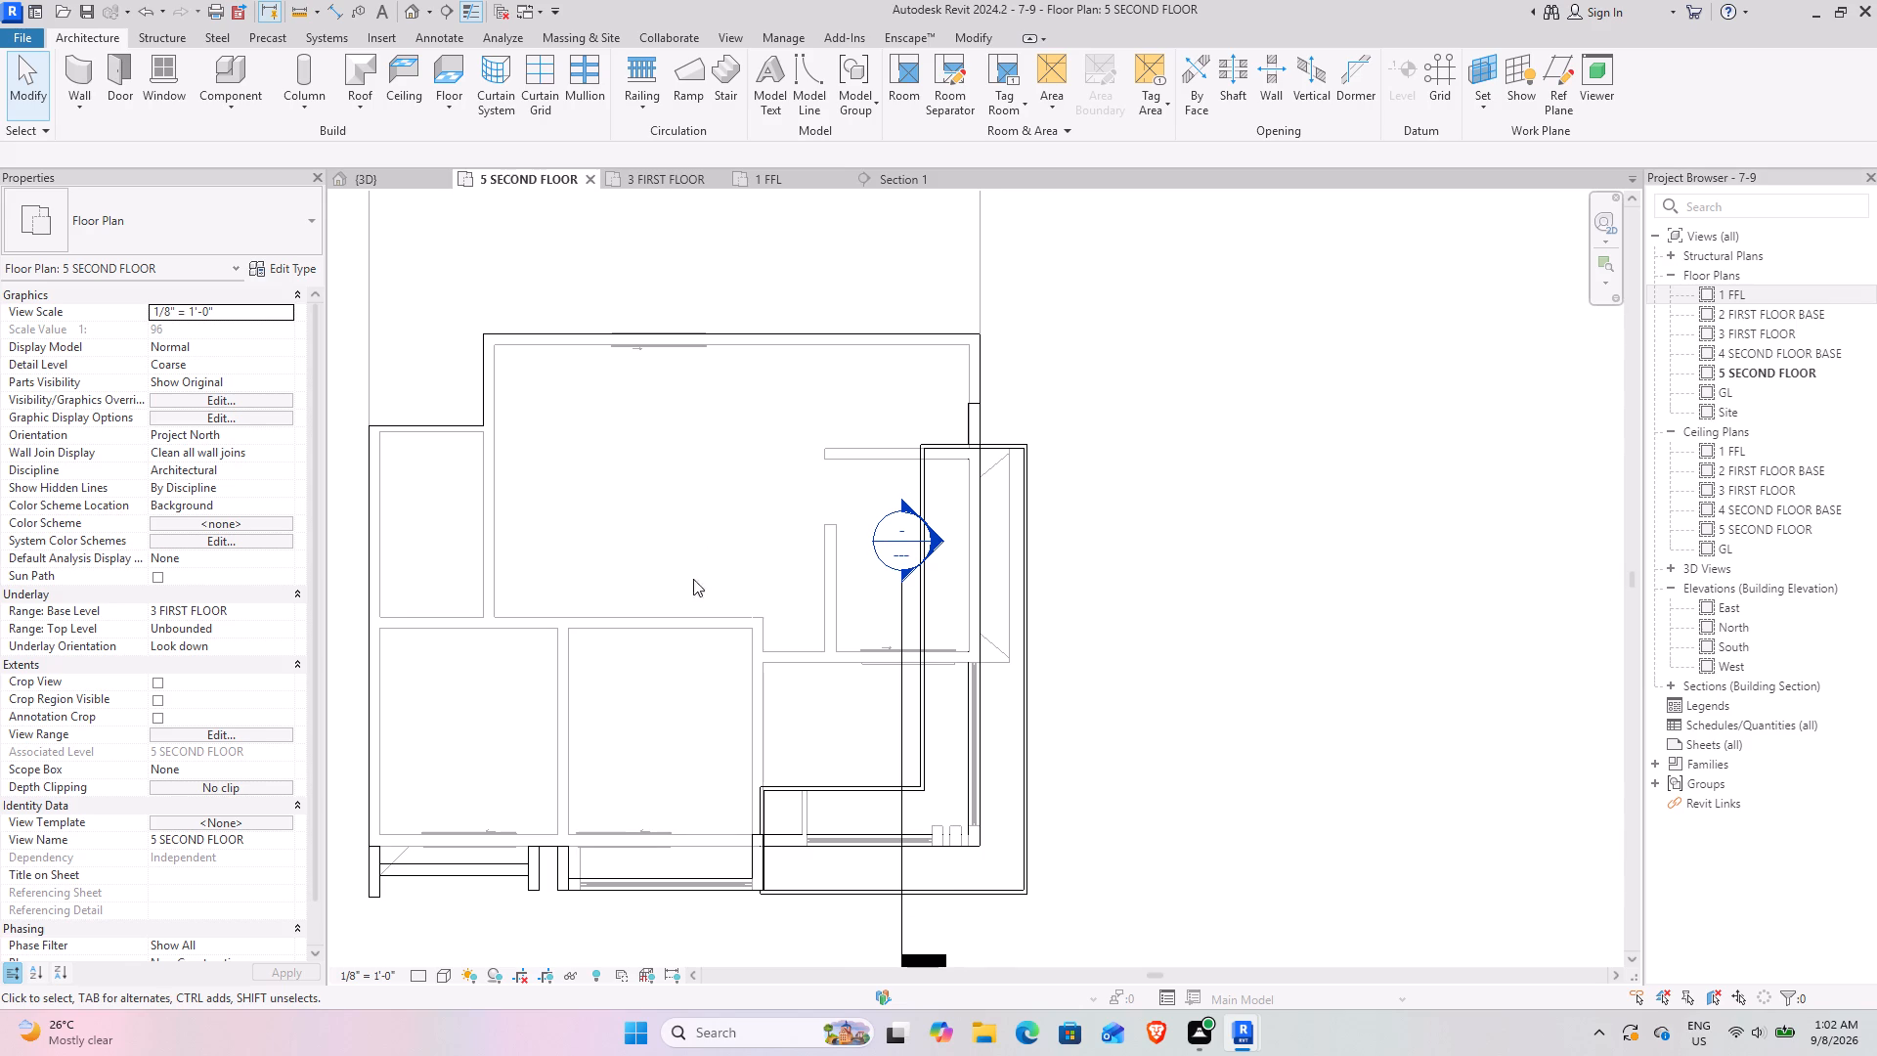
middle_click_drag(674, 597, 823, 594)
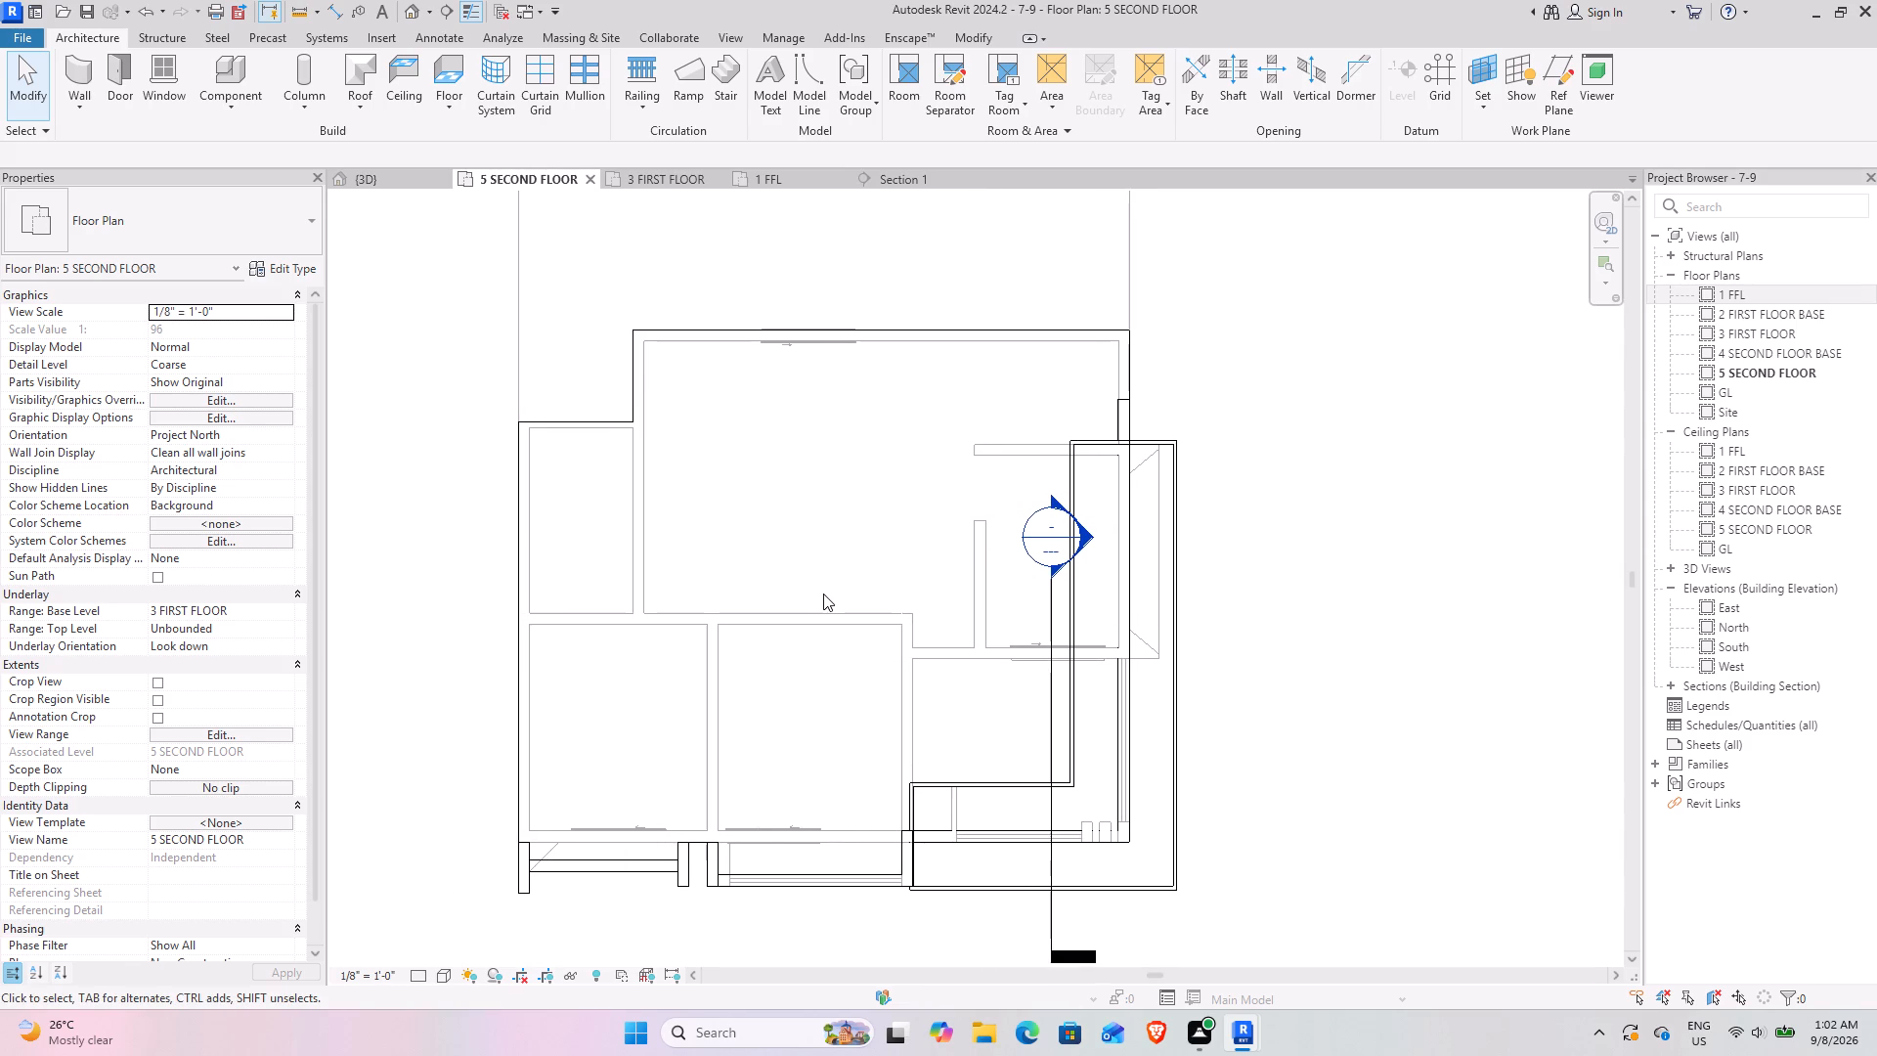
middle_click_drag(916, 610, 933, 642)
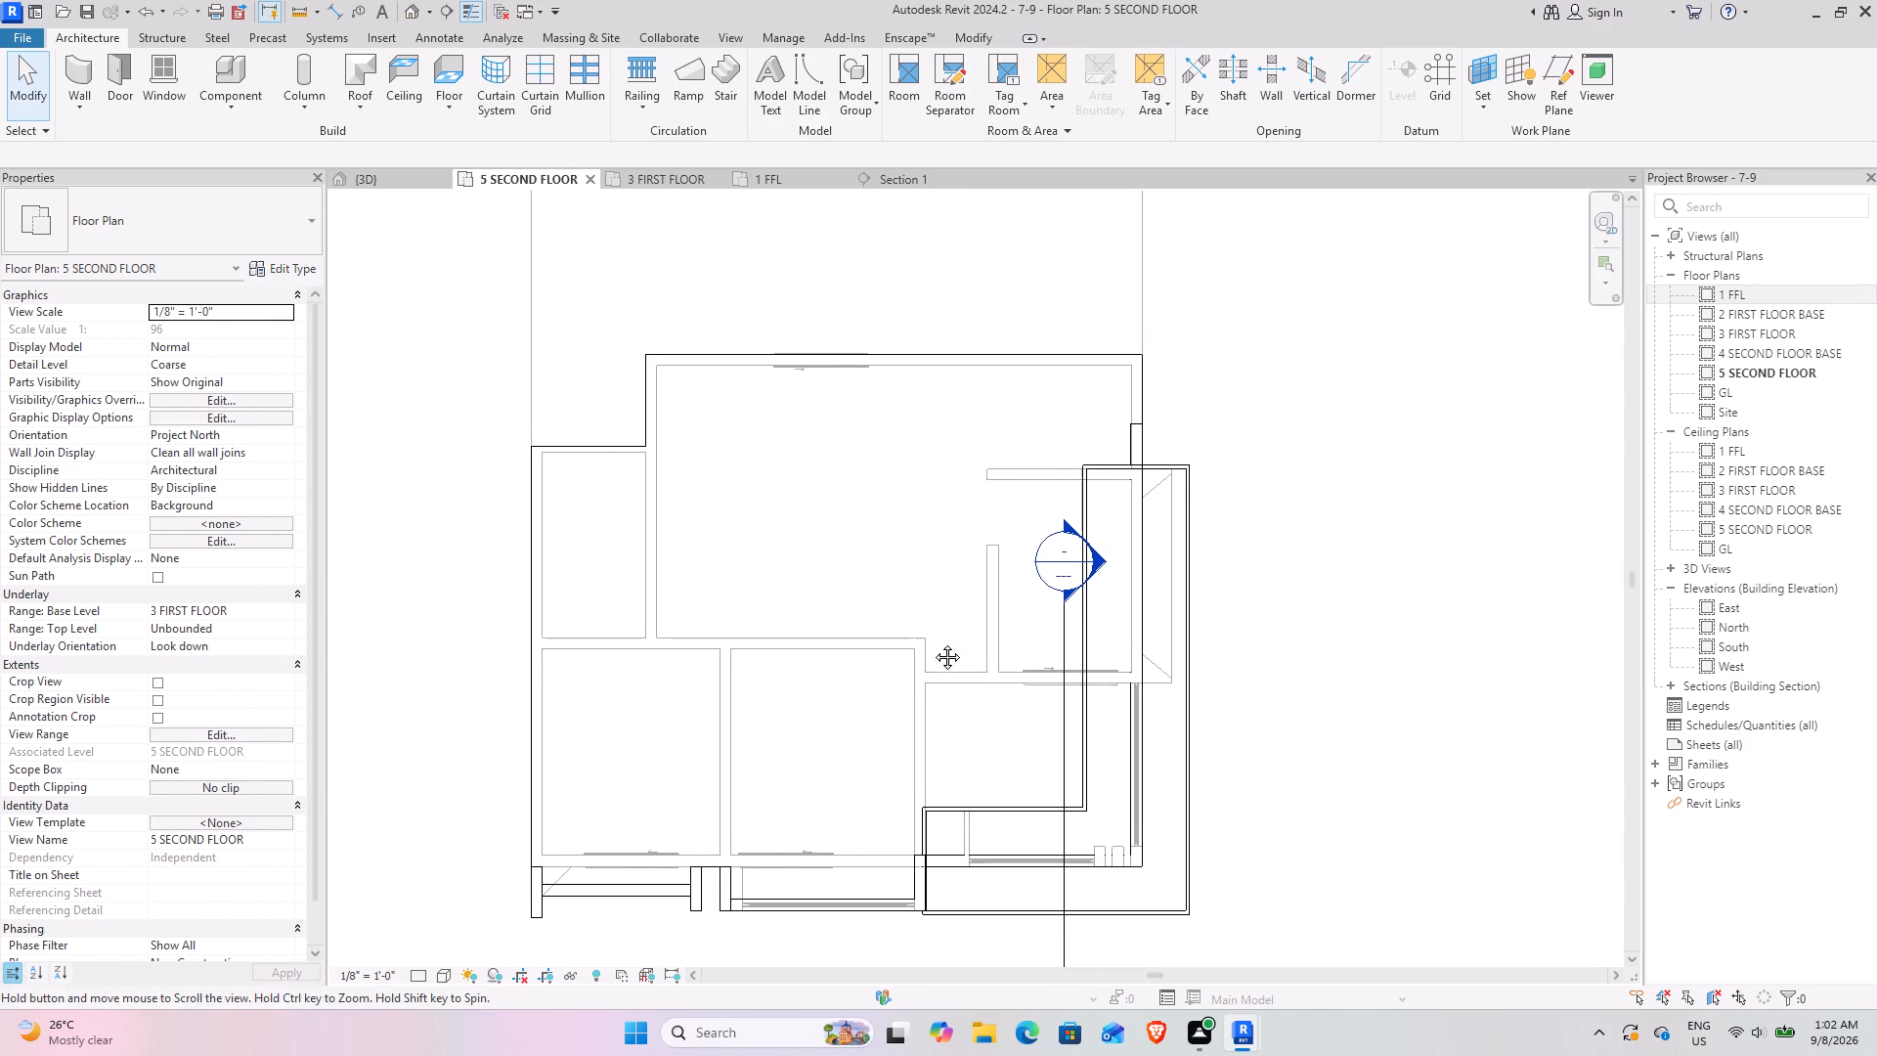
middle_click_drag(933, 642, 937, 655)
left_click(1102, 499)
left_click(1322, 514)
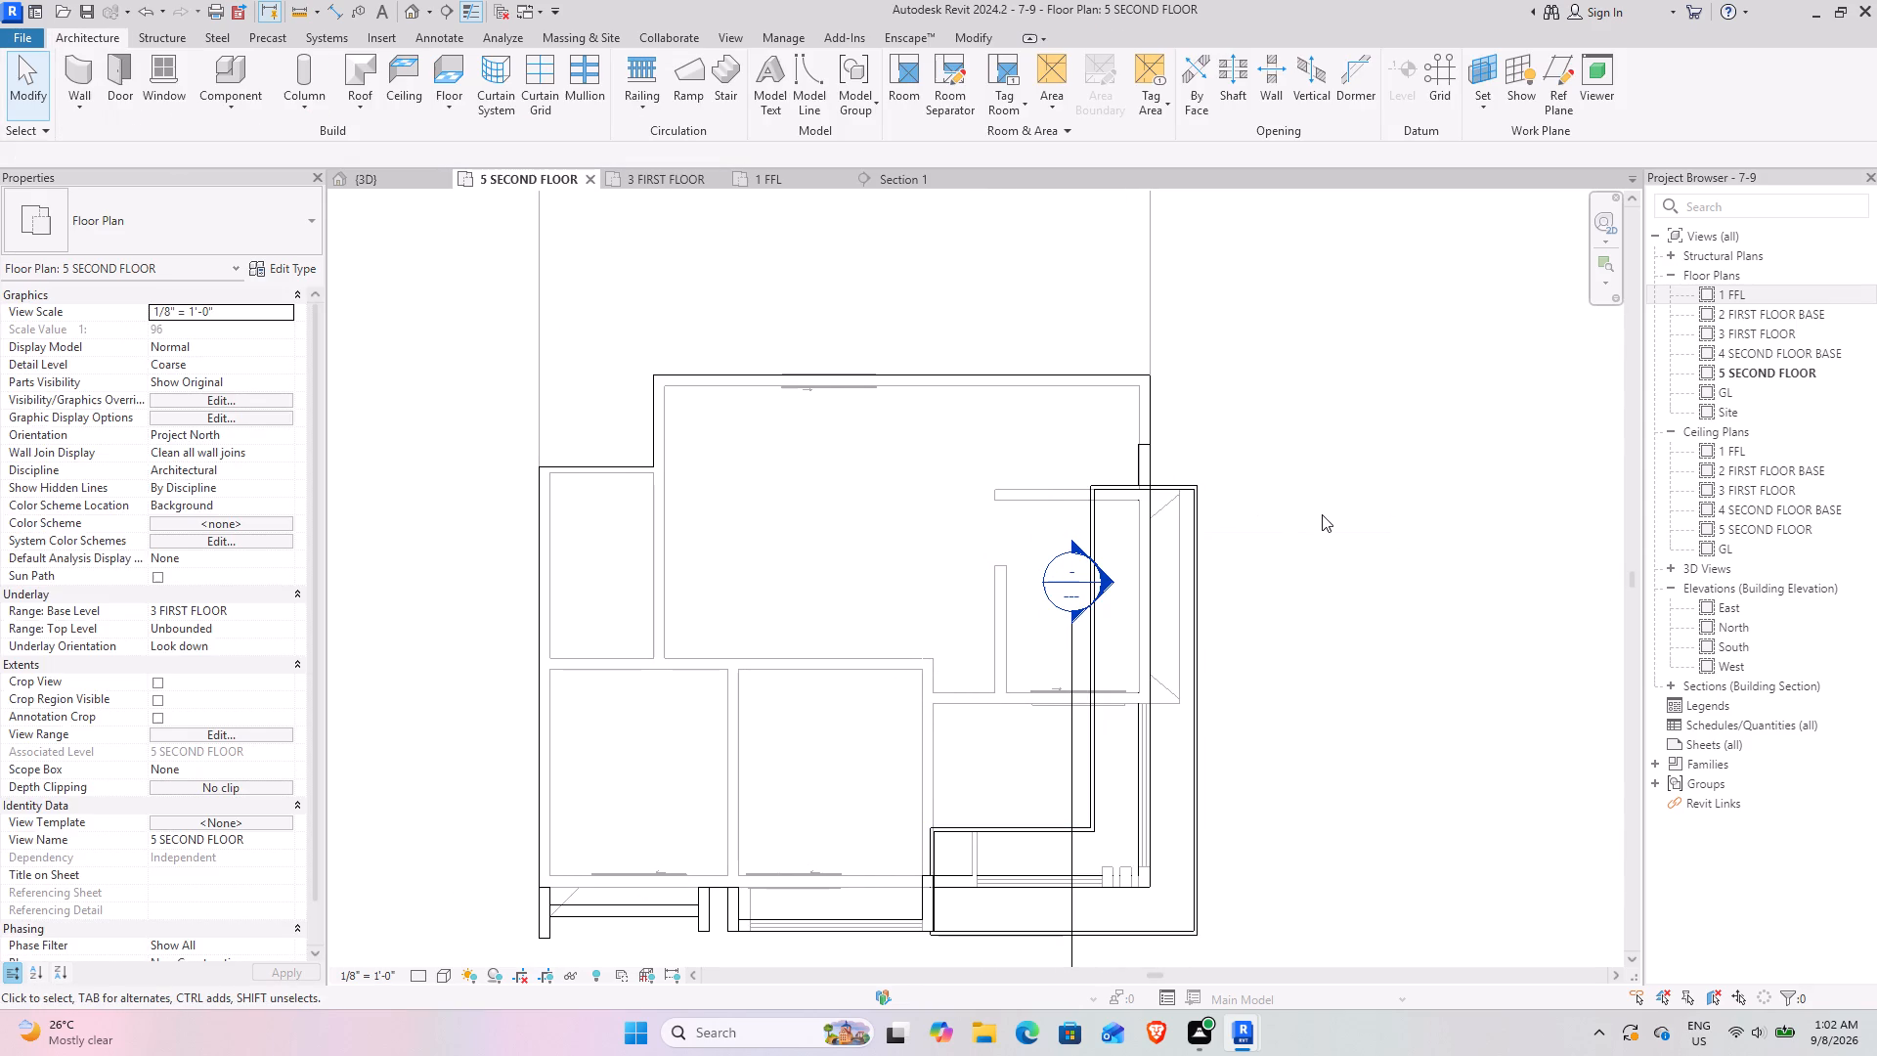
middle_click_drag(1125, 460, 1158, 615)
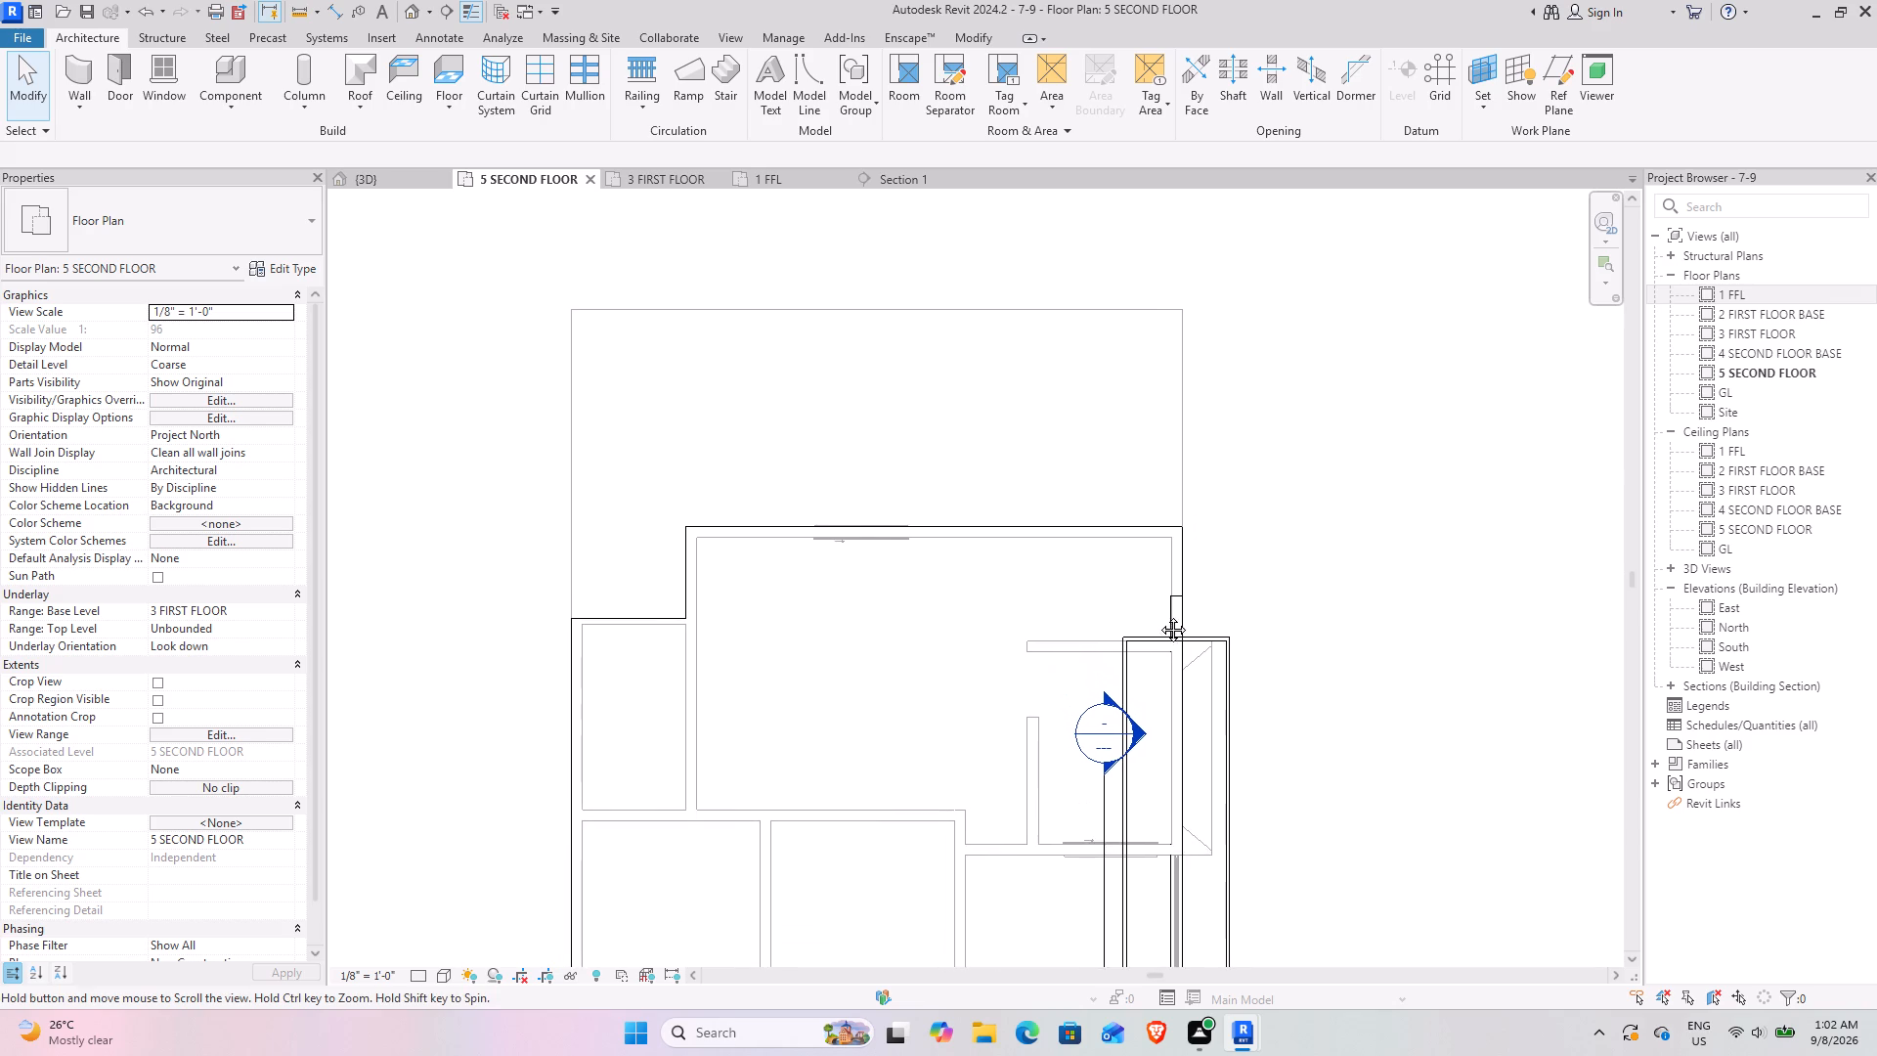
middle_click_drag(1158, 615, 1158, 616)
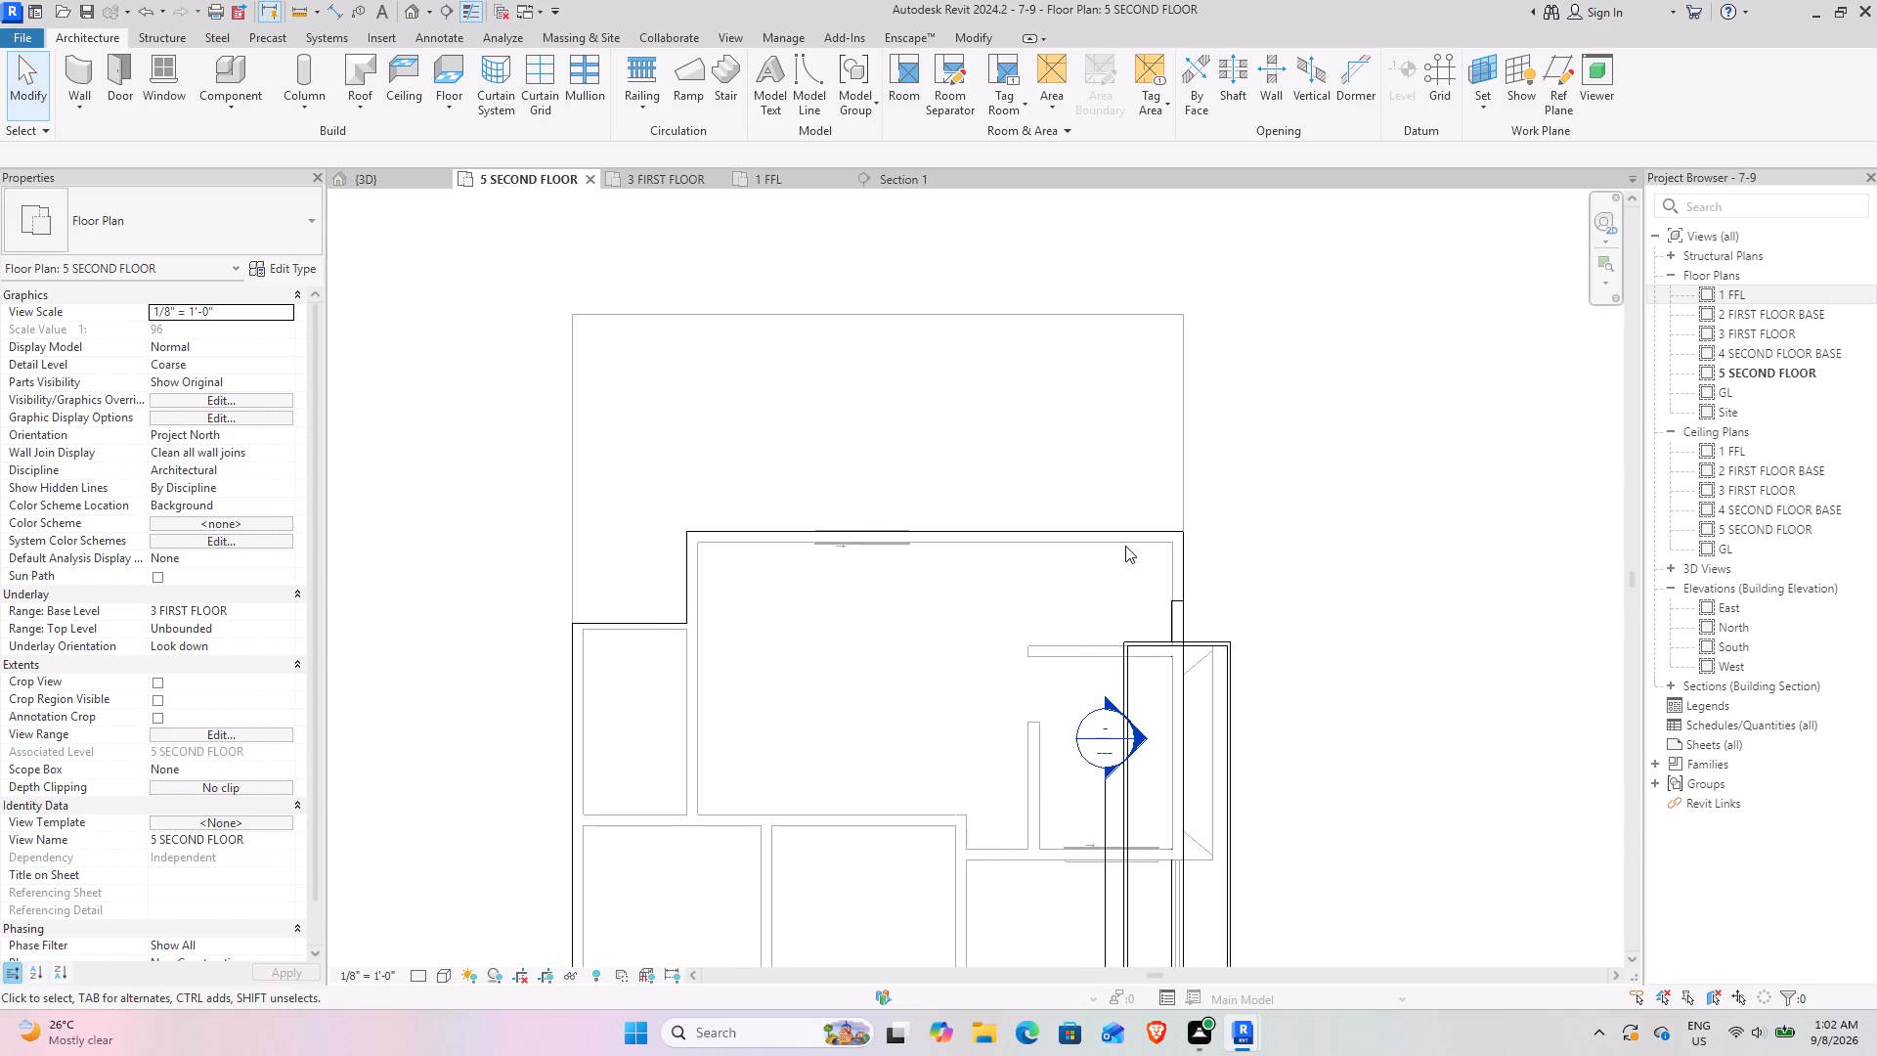
middle_click_drag(1125, 546, 1234, 530)
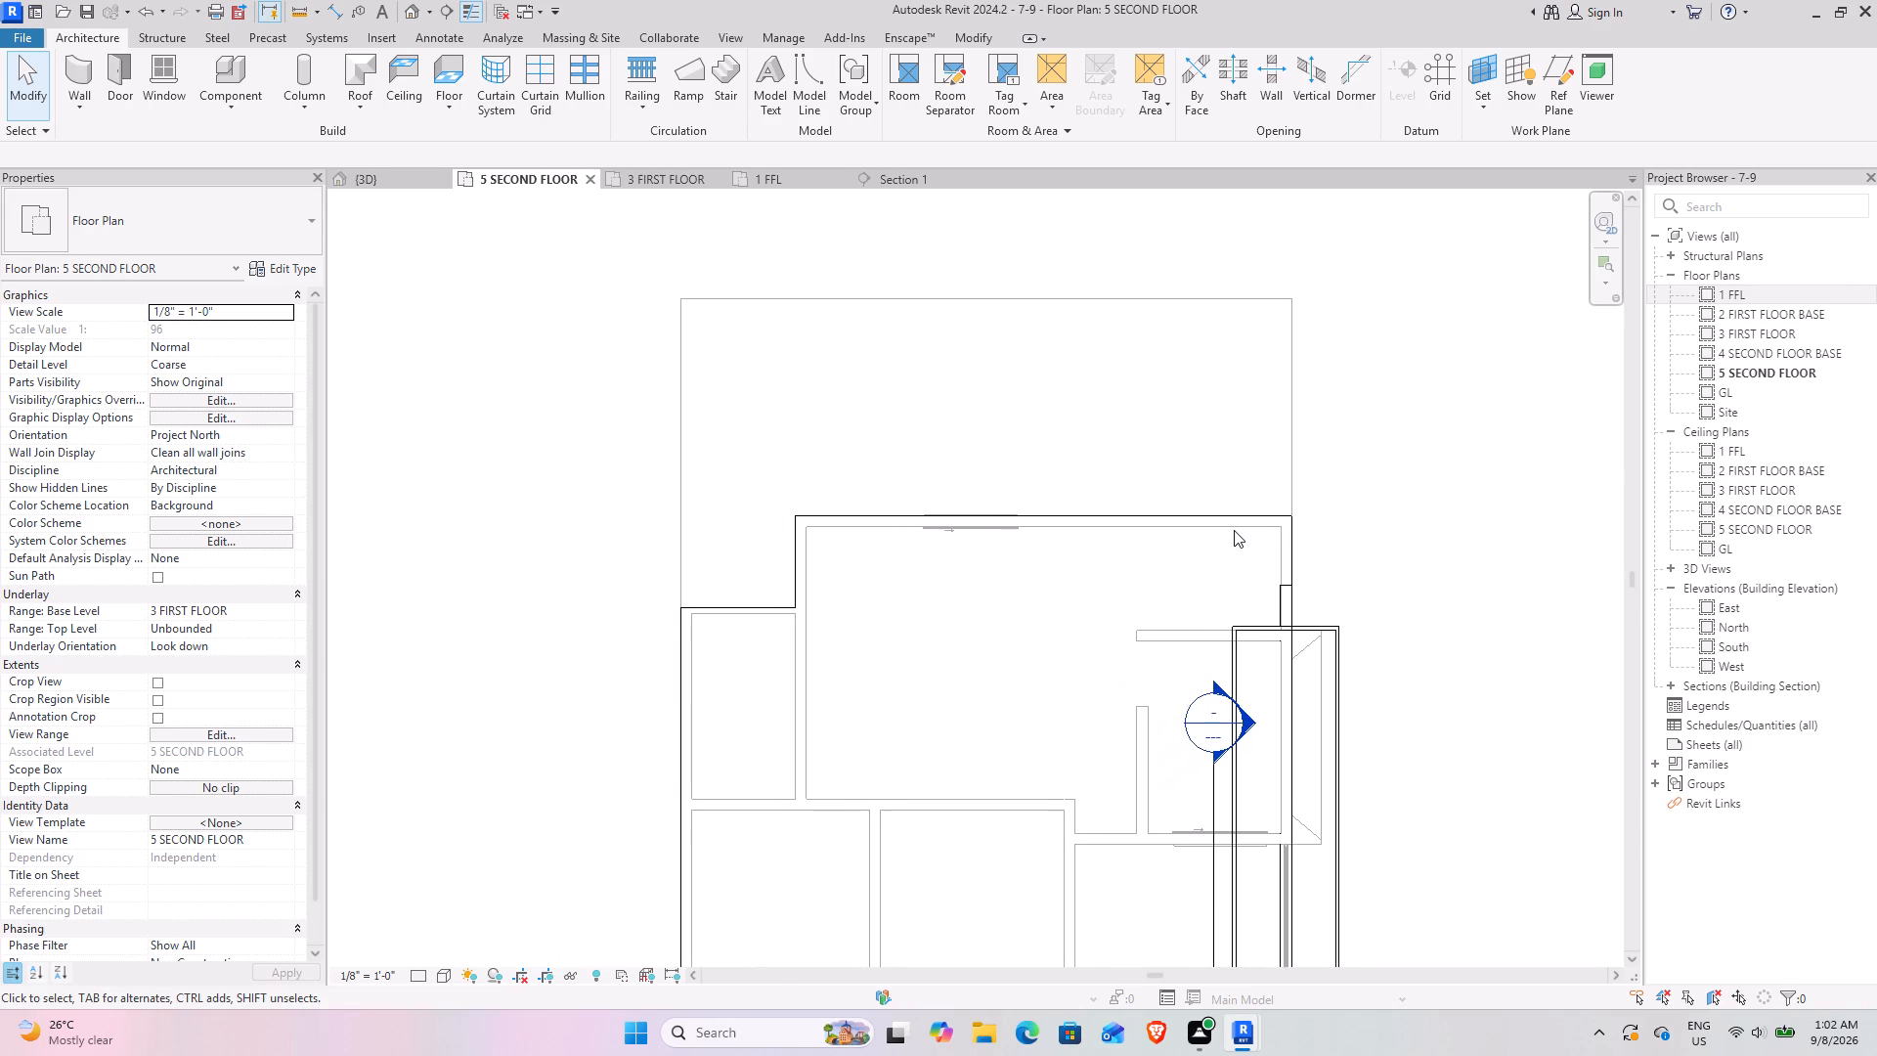
scroll(1234, 530, "up", 2)
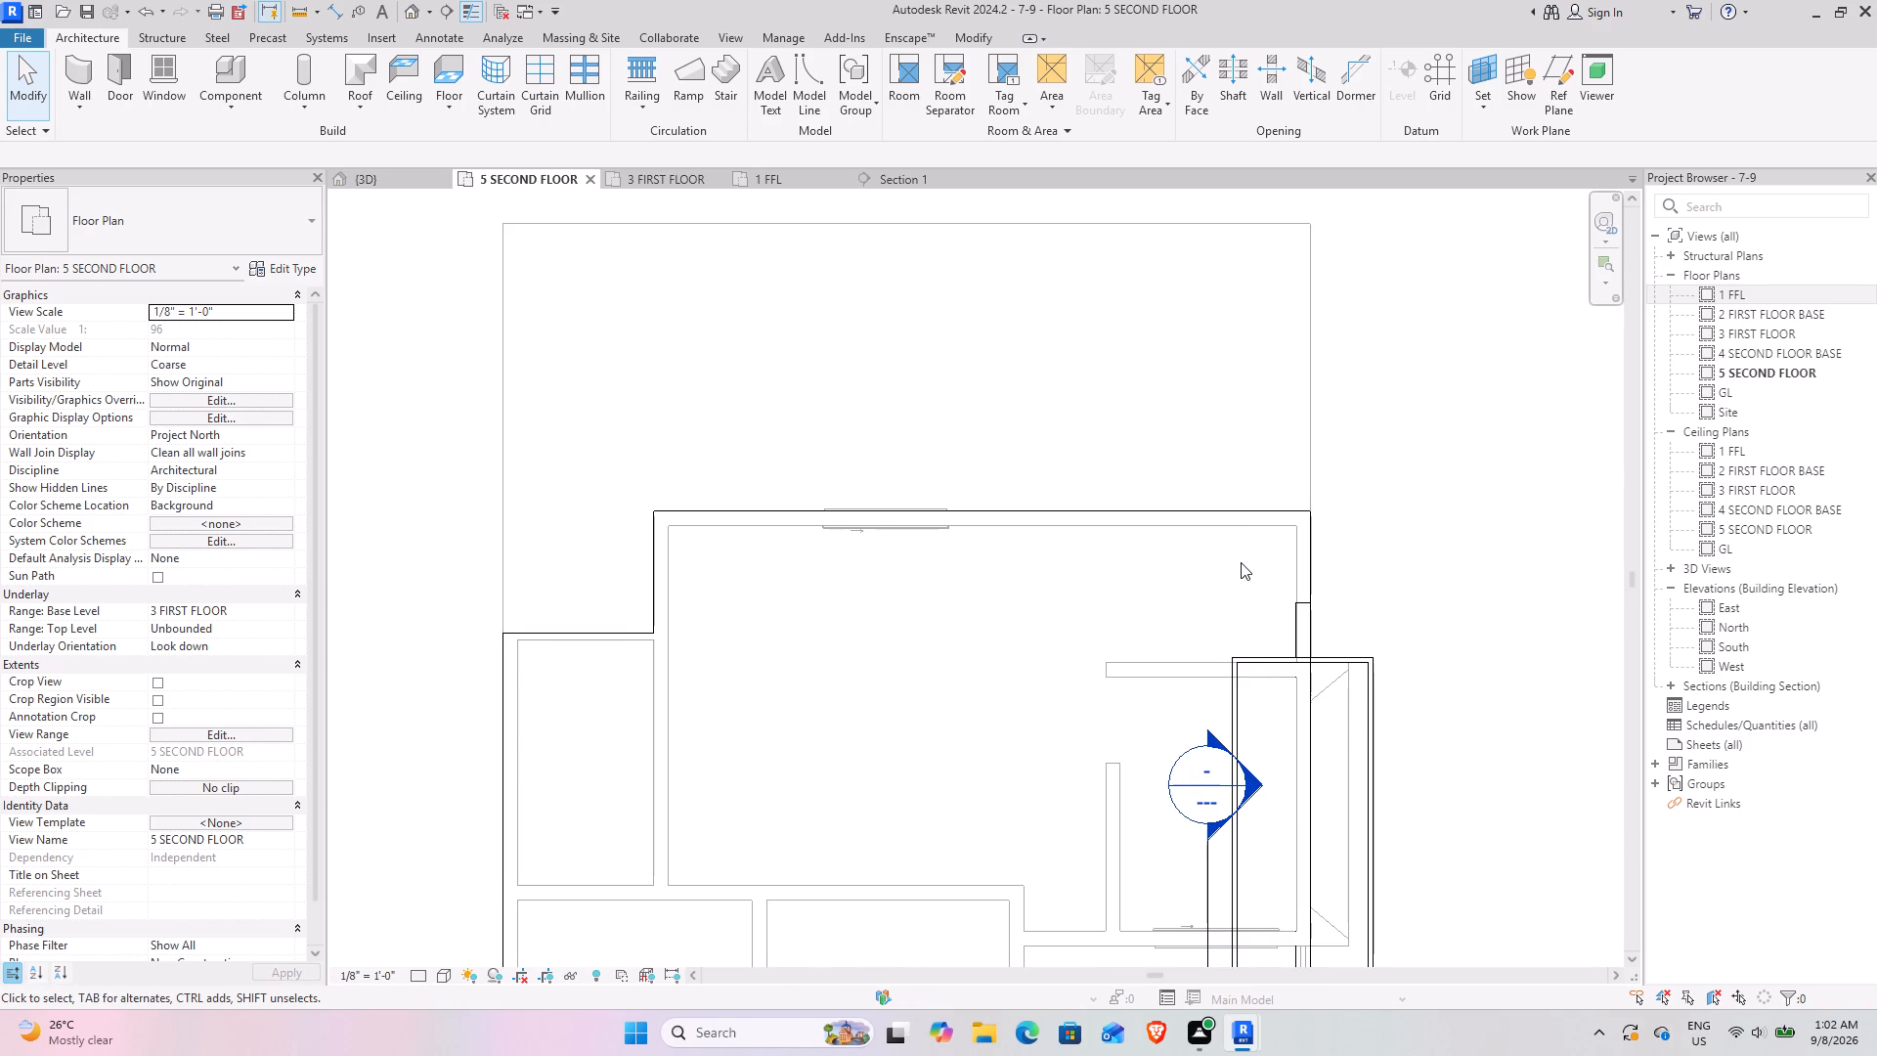
middle_click_drag(1235, 563, 1089, 505)
scroll(1118, 617, "up", 3)
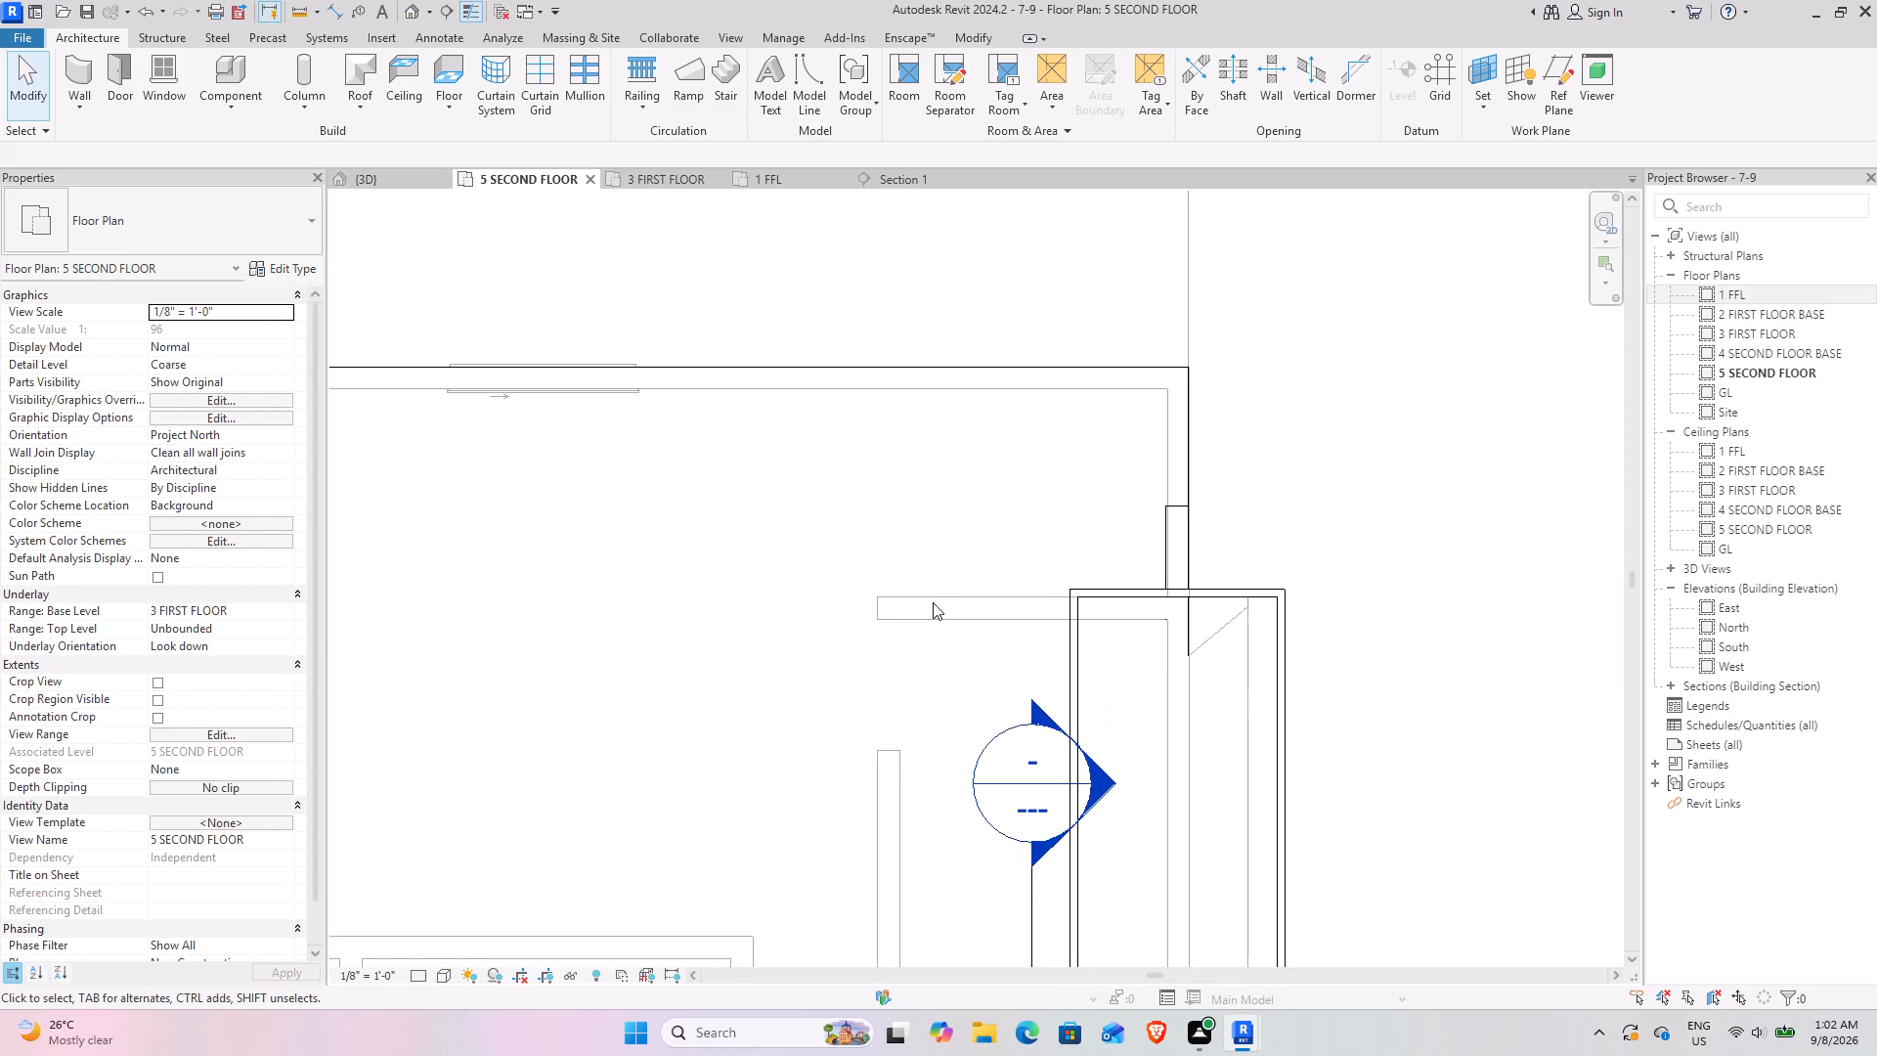
middle_click_drag(933, 602, 1038, 487)
scroll(1038, 487, "down", 1)
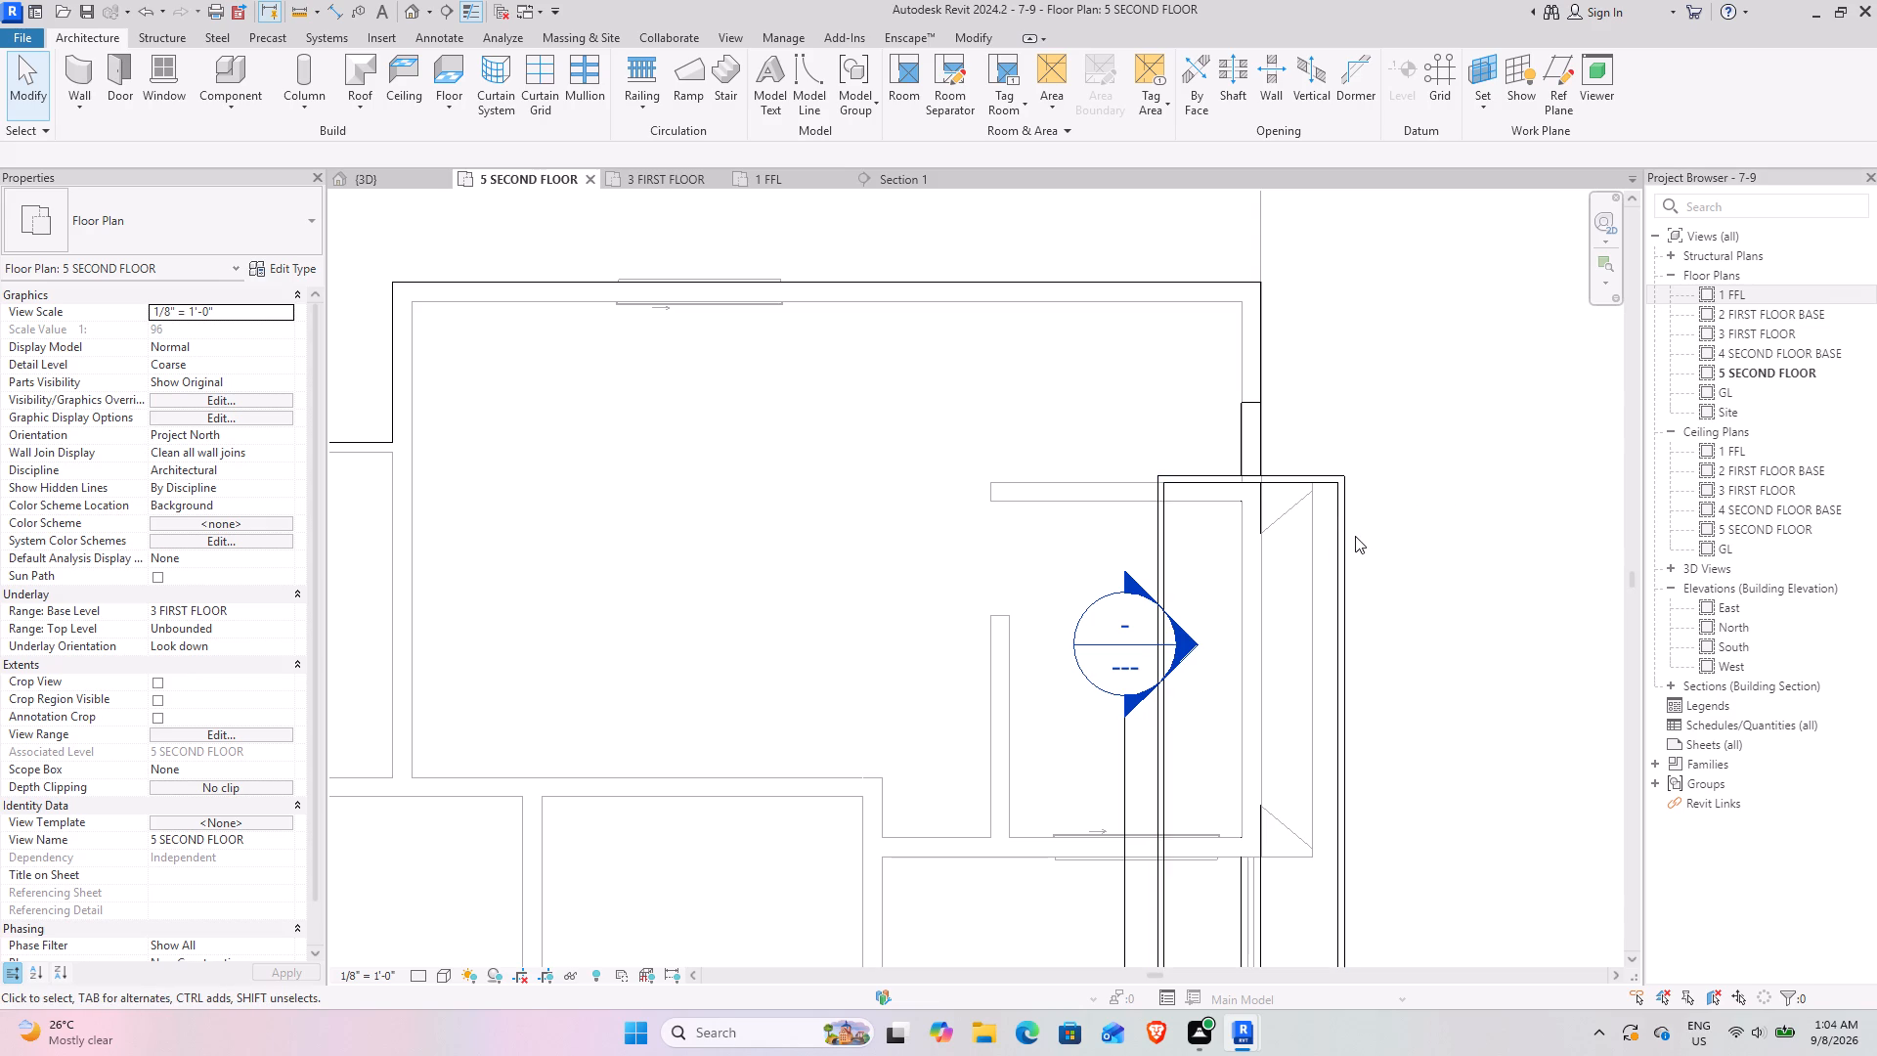
left_click(1337, 583)
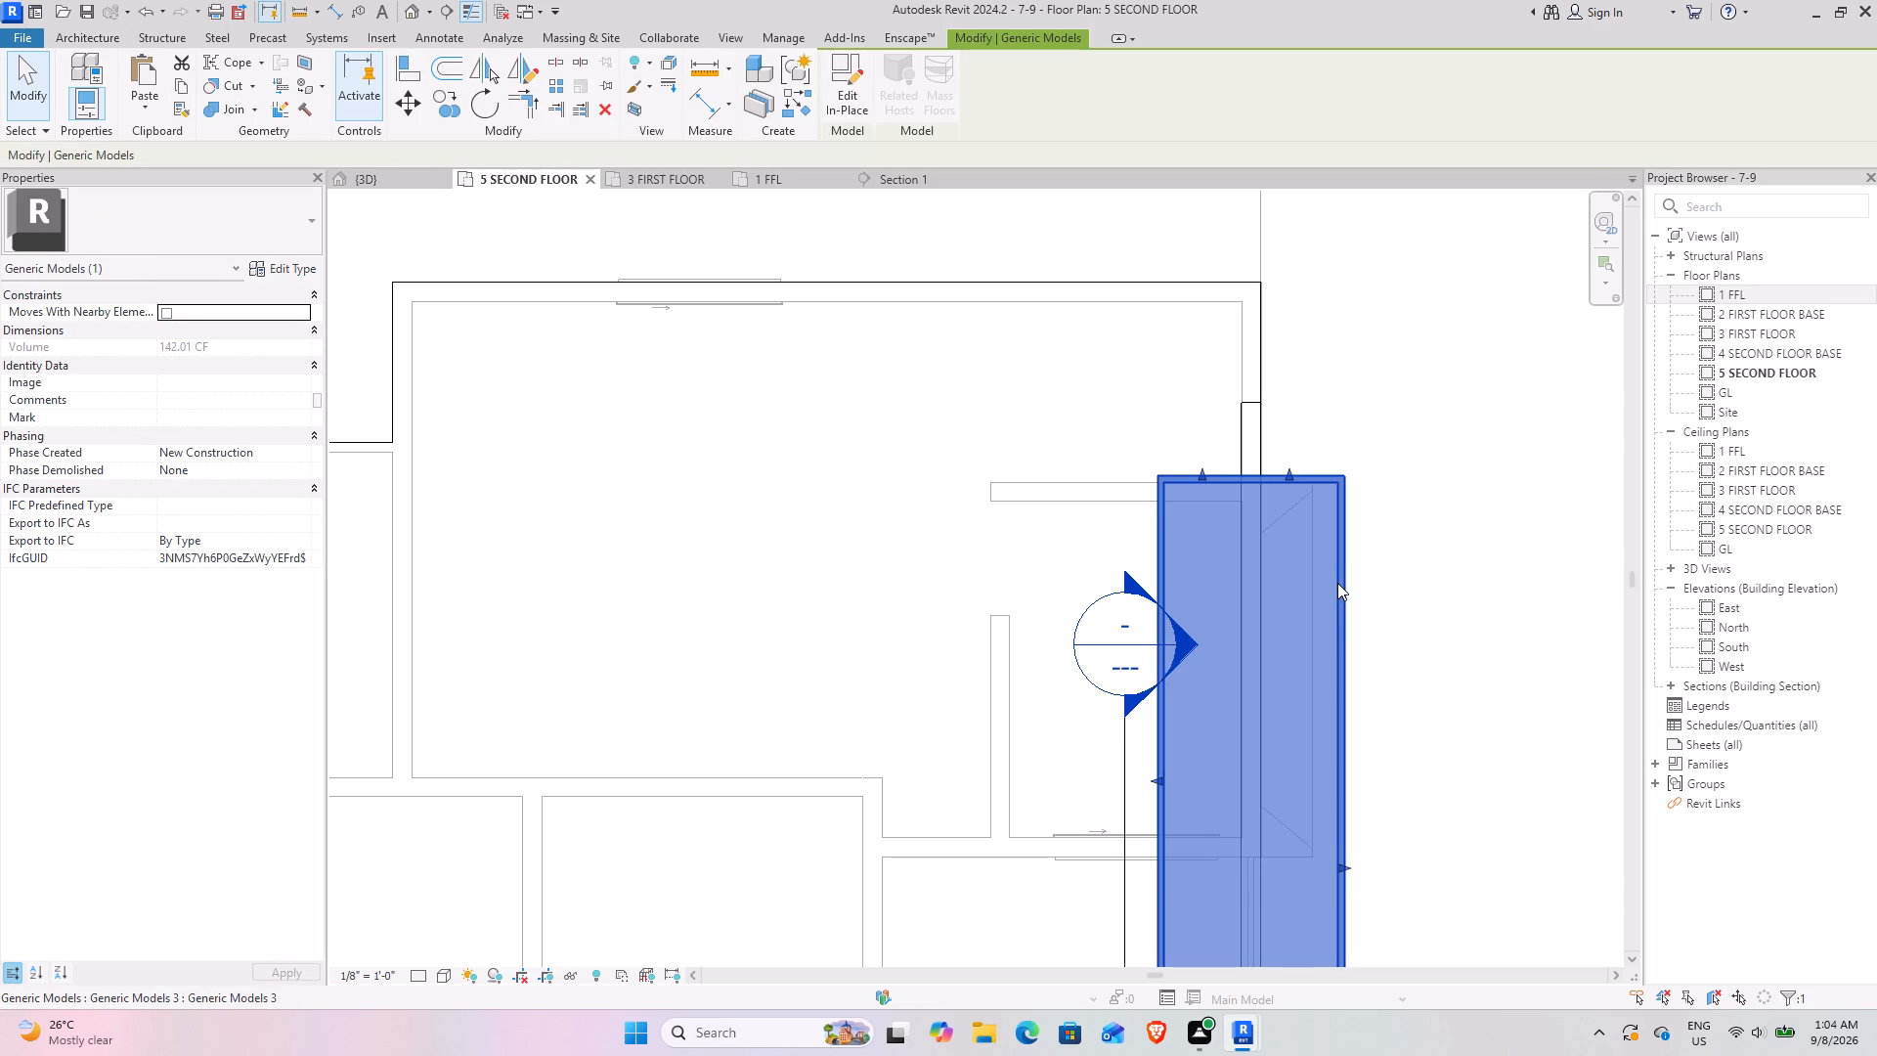
left_click(1399, 600)
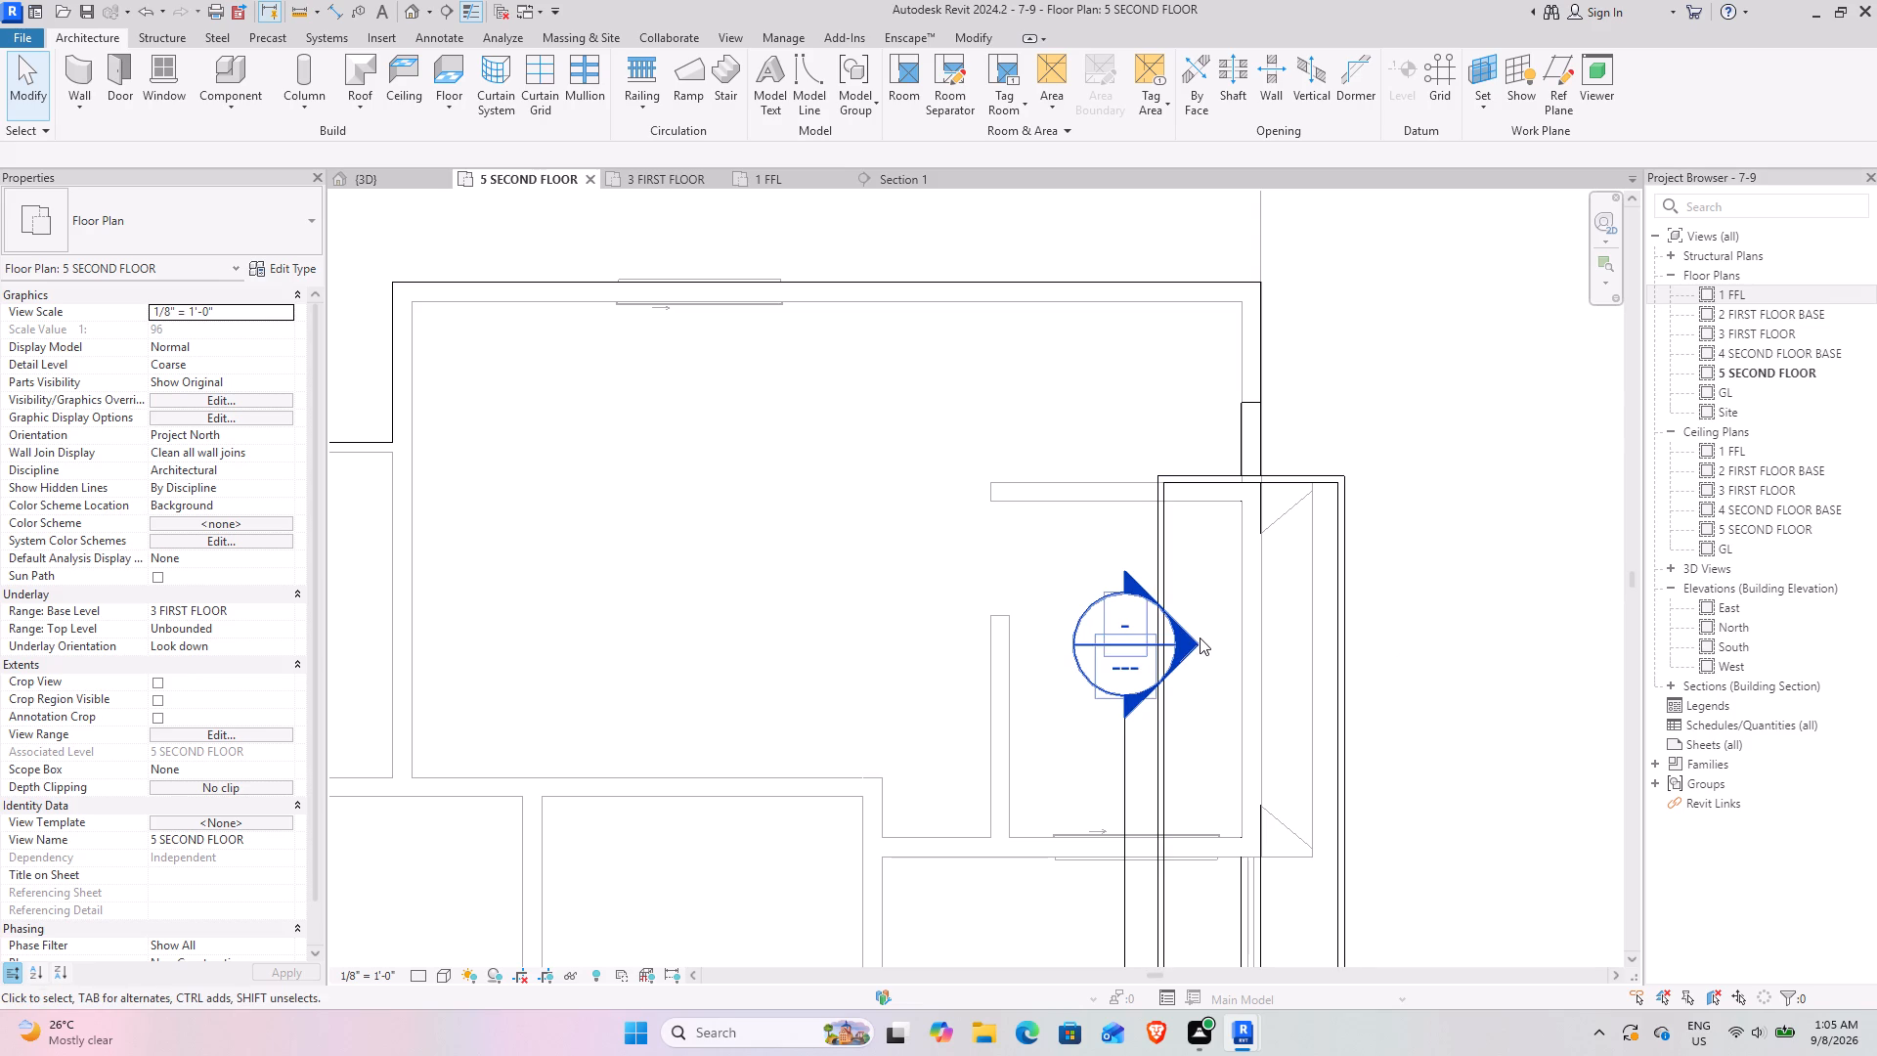
left_click(1353, 568)
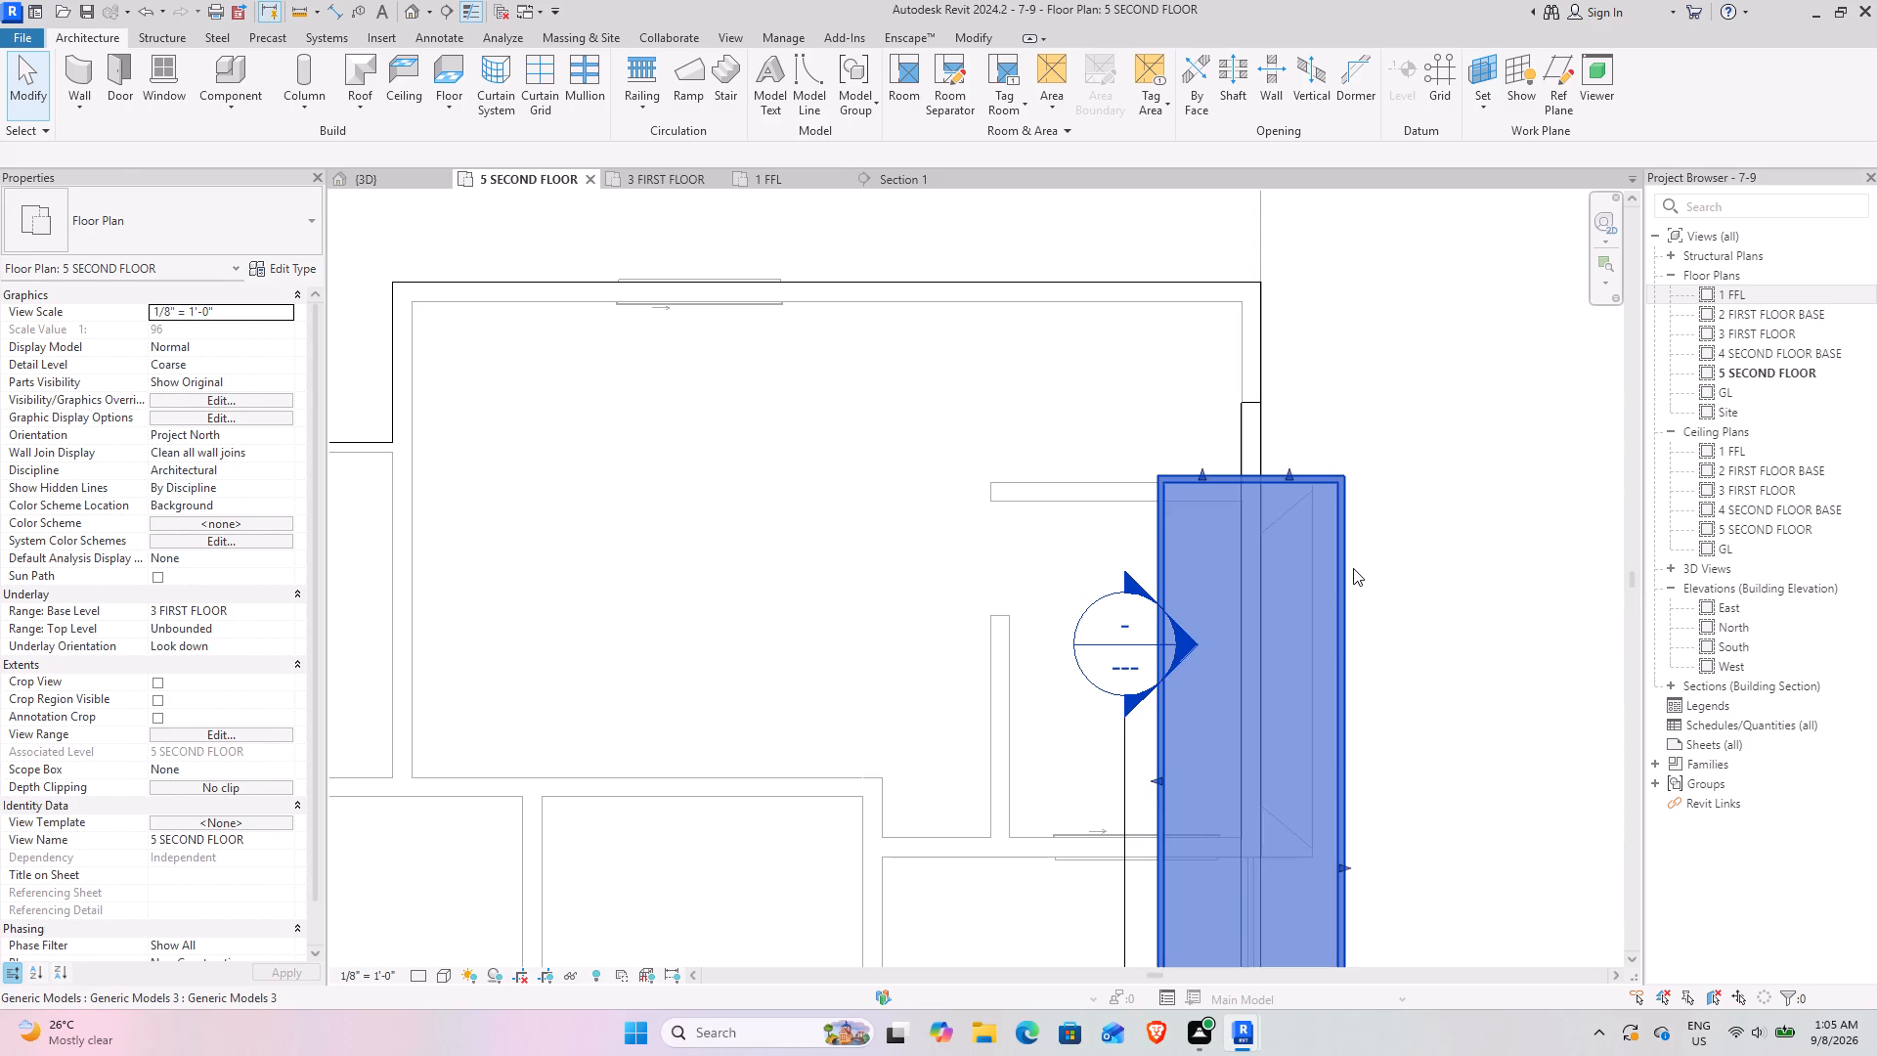
left_click(1493, 572)
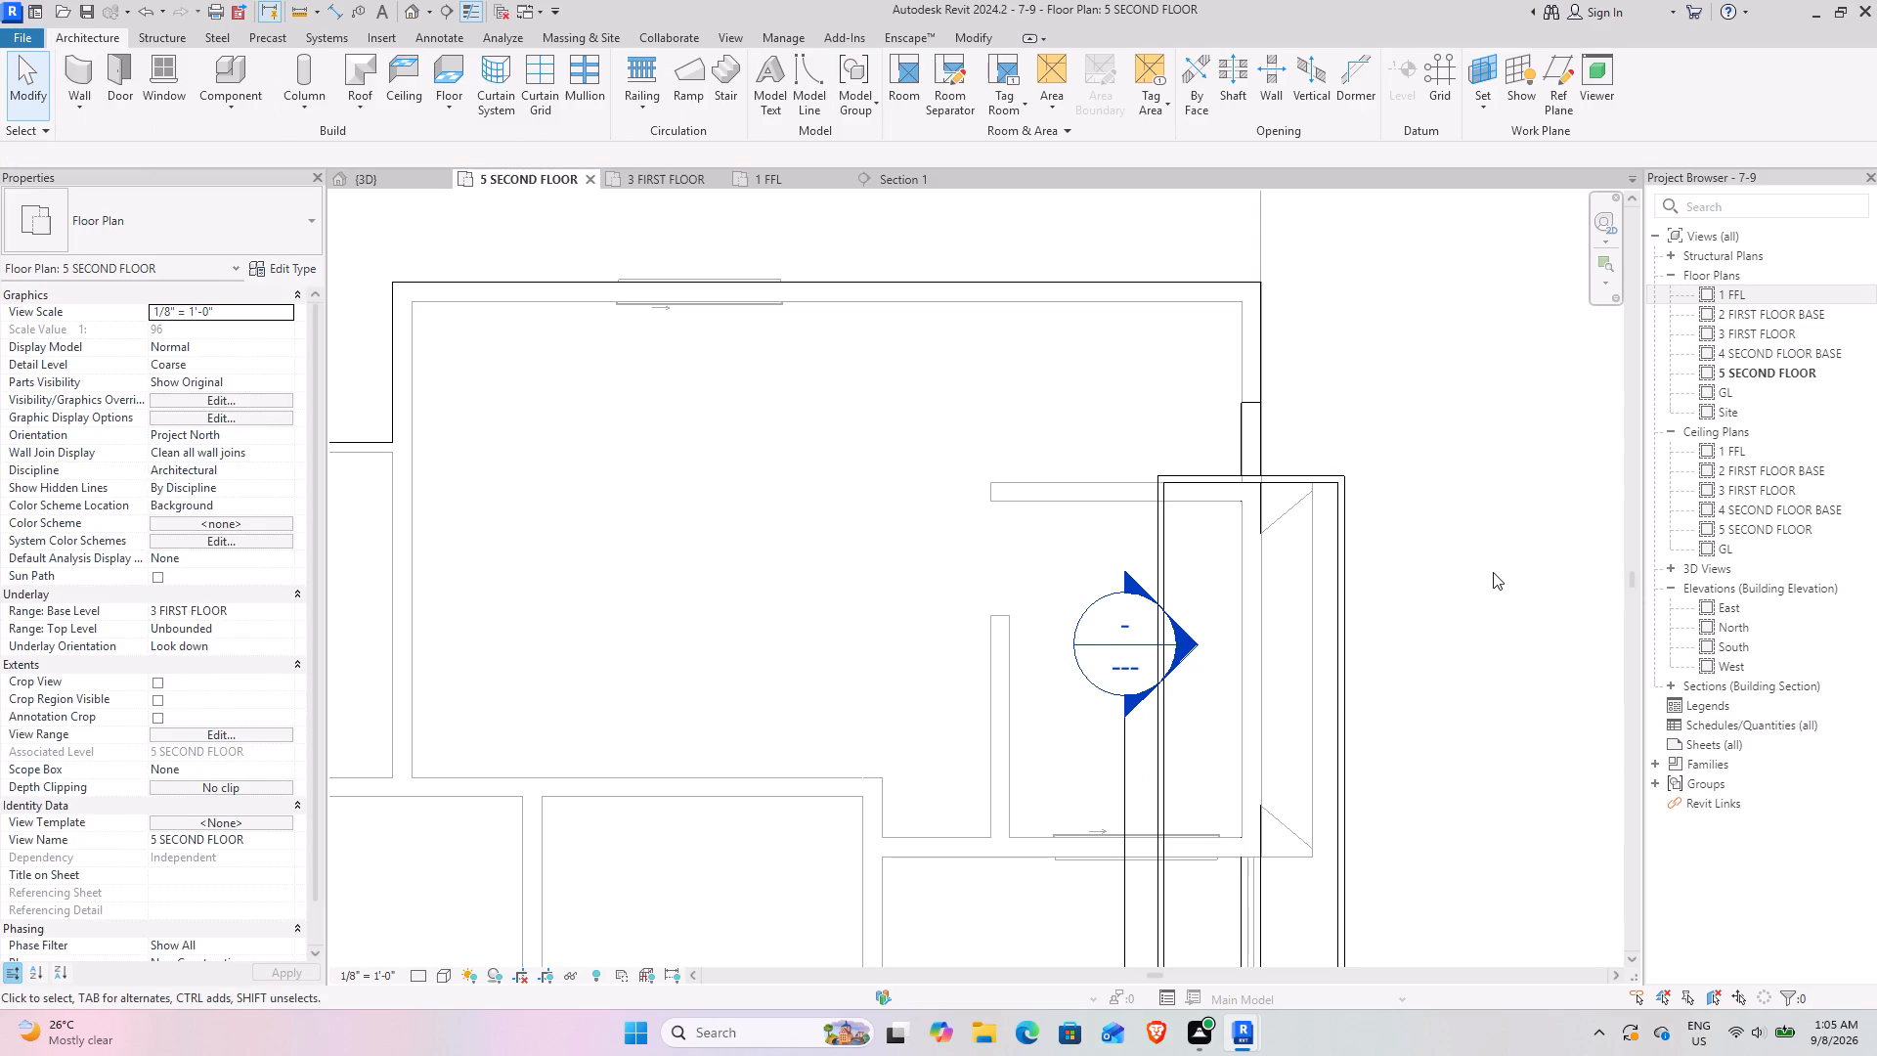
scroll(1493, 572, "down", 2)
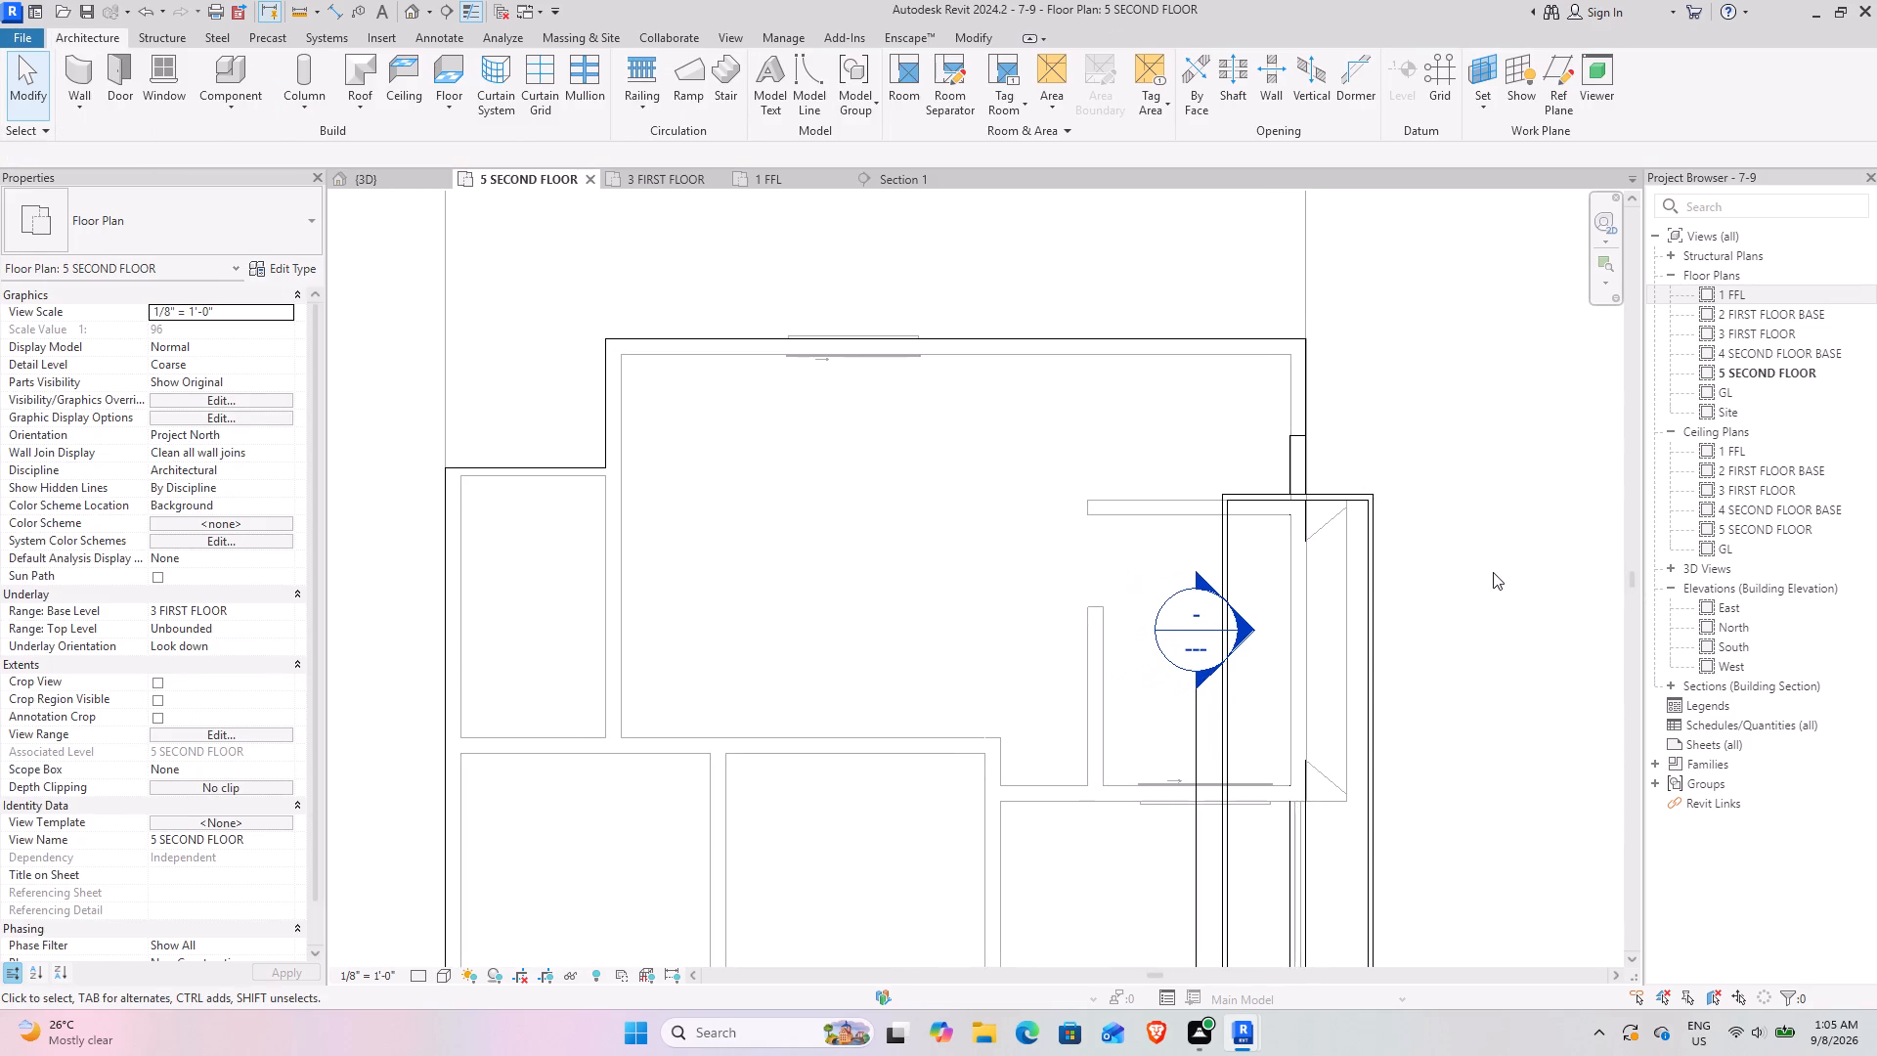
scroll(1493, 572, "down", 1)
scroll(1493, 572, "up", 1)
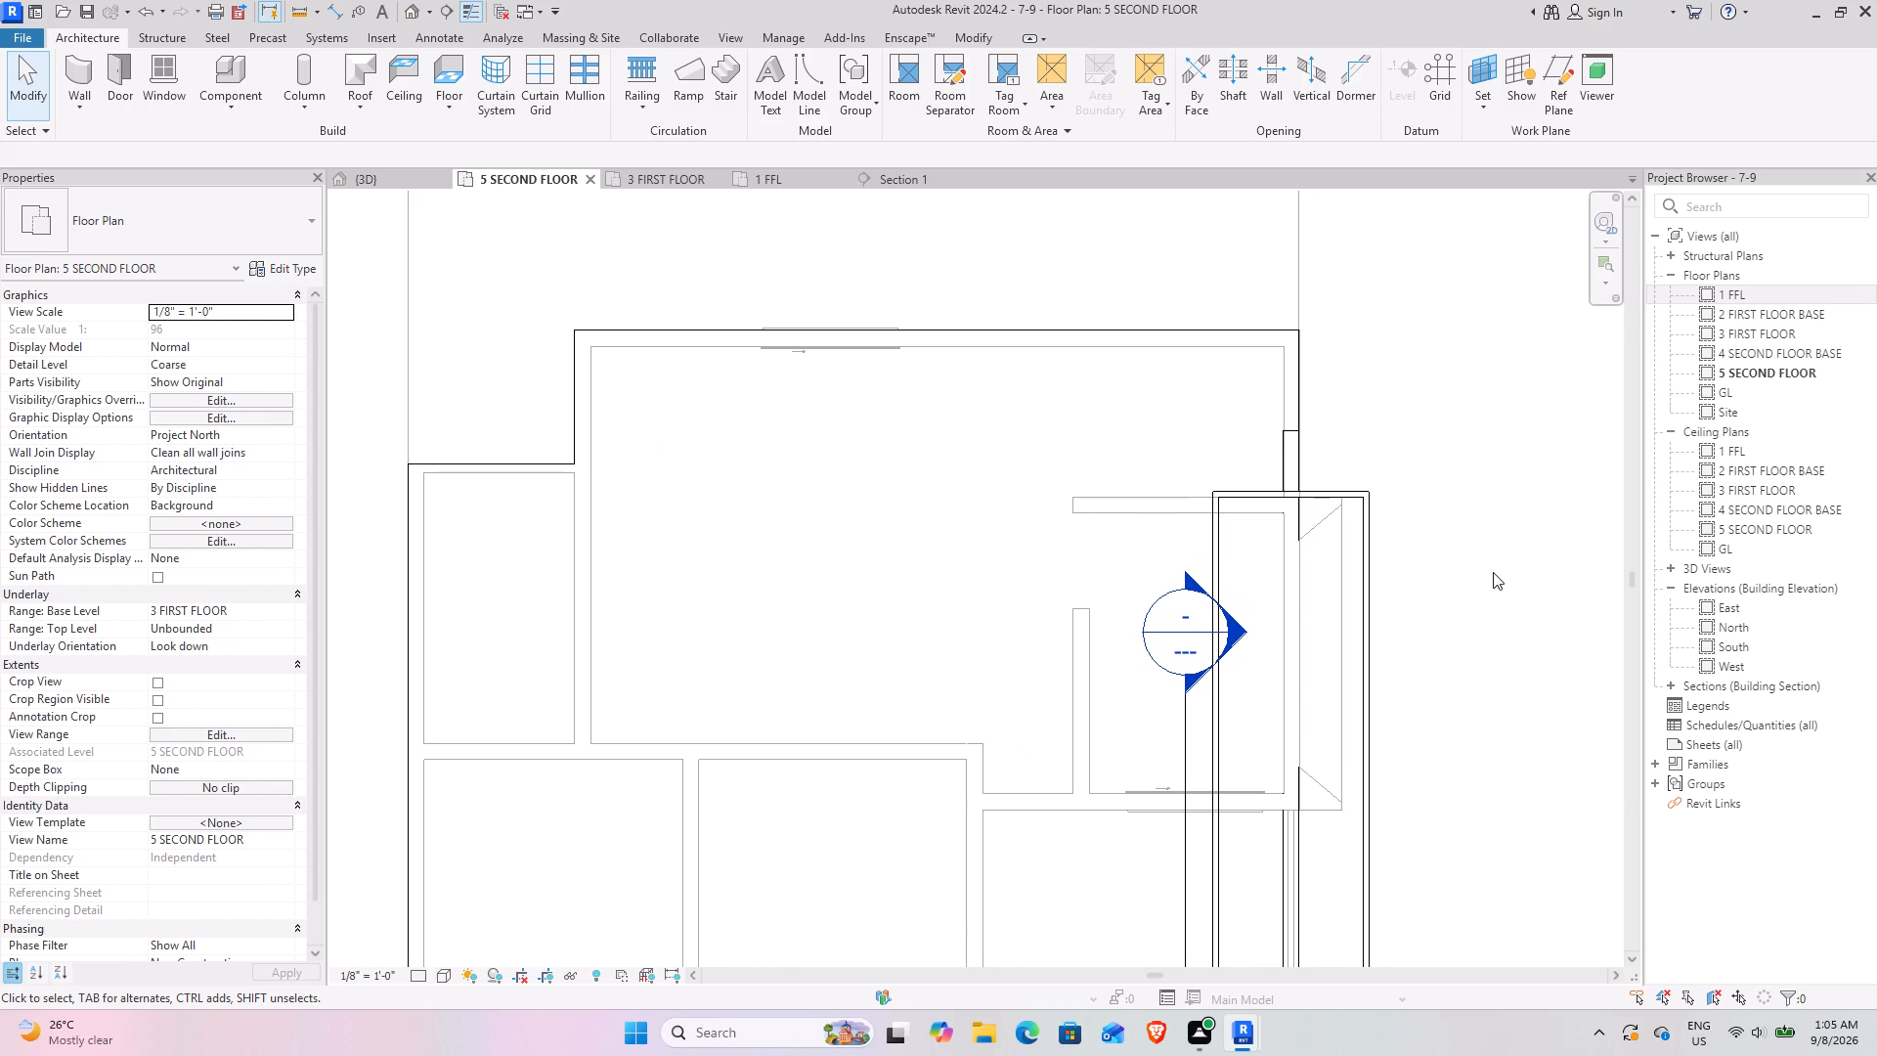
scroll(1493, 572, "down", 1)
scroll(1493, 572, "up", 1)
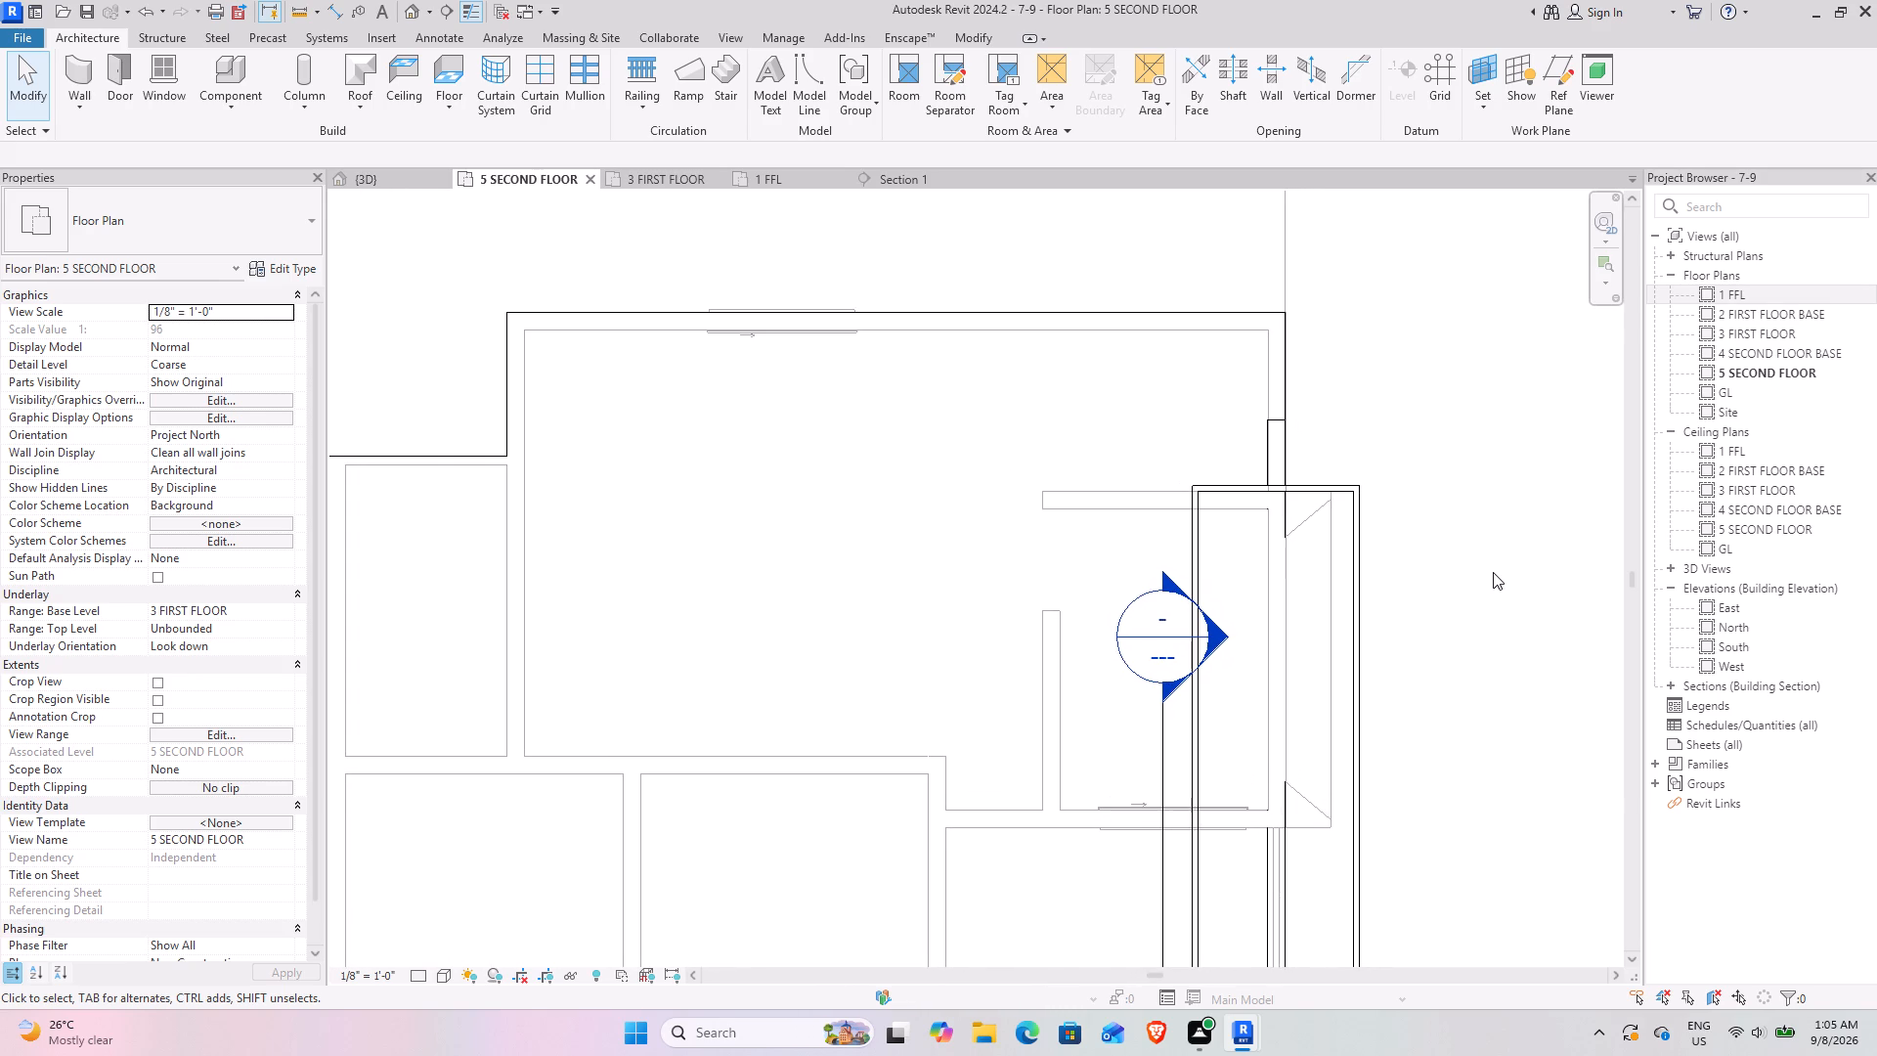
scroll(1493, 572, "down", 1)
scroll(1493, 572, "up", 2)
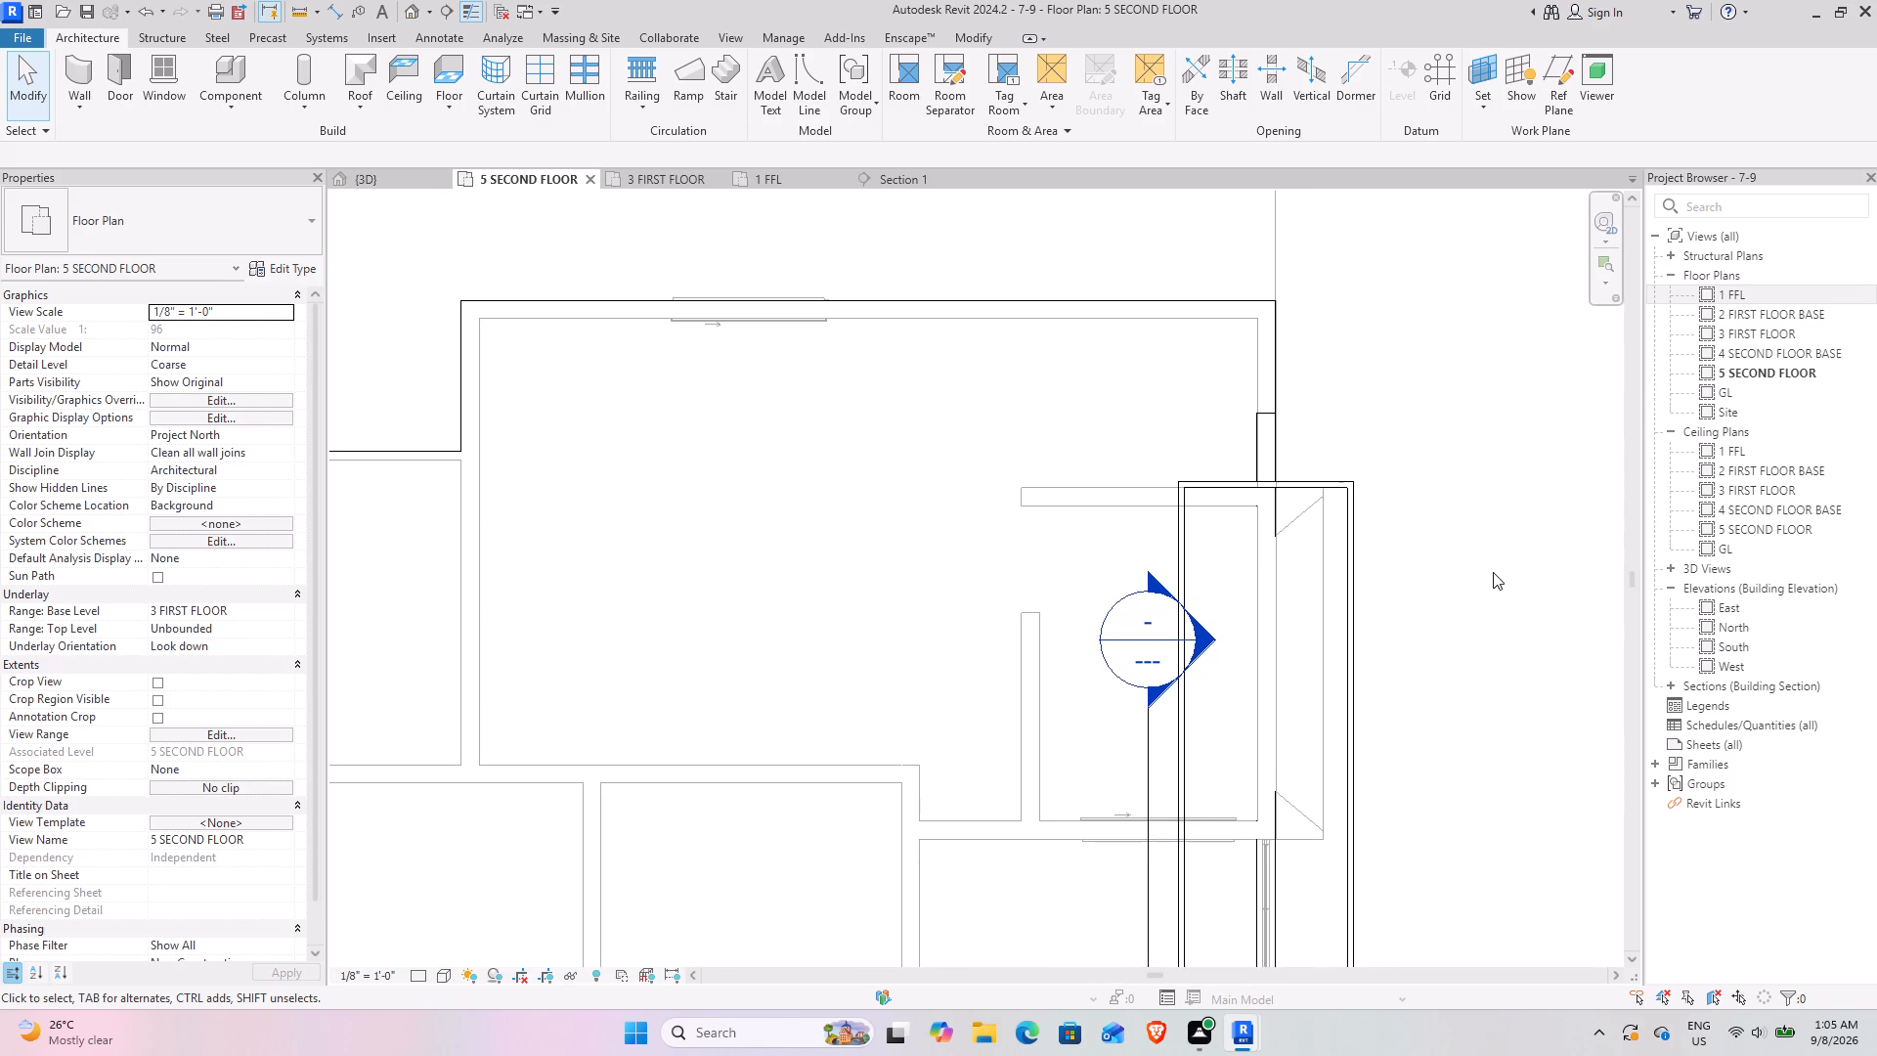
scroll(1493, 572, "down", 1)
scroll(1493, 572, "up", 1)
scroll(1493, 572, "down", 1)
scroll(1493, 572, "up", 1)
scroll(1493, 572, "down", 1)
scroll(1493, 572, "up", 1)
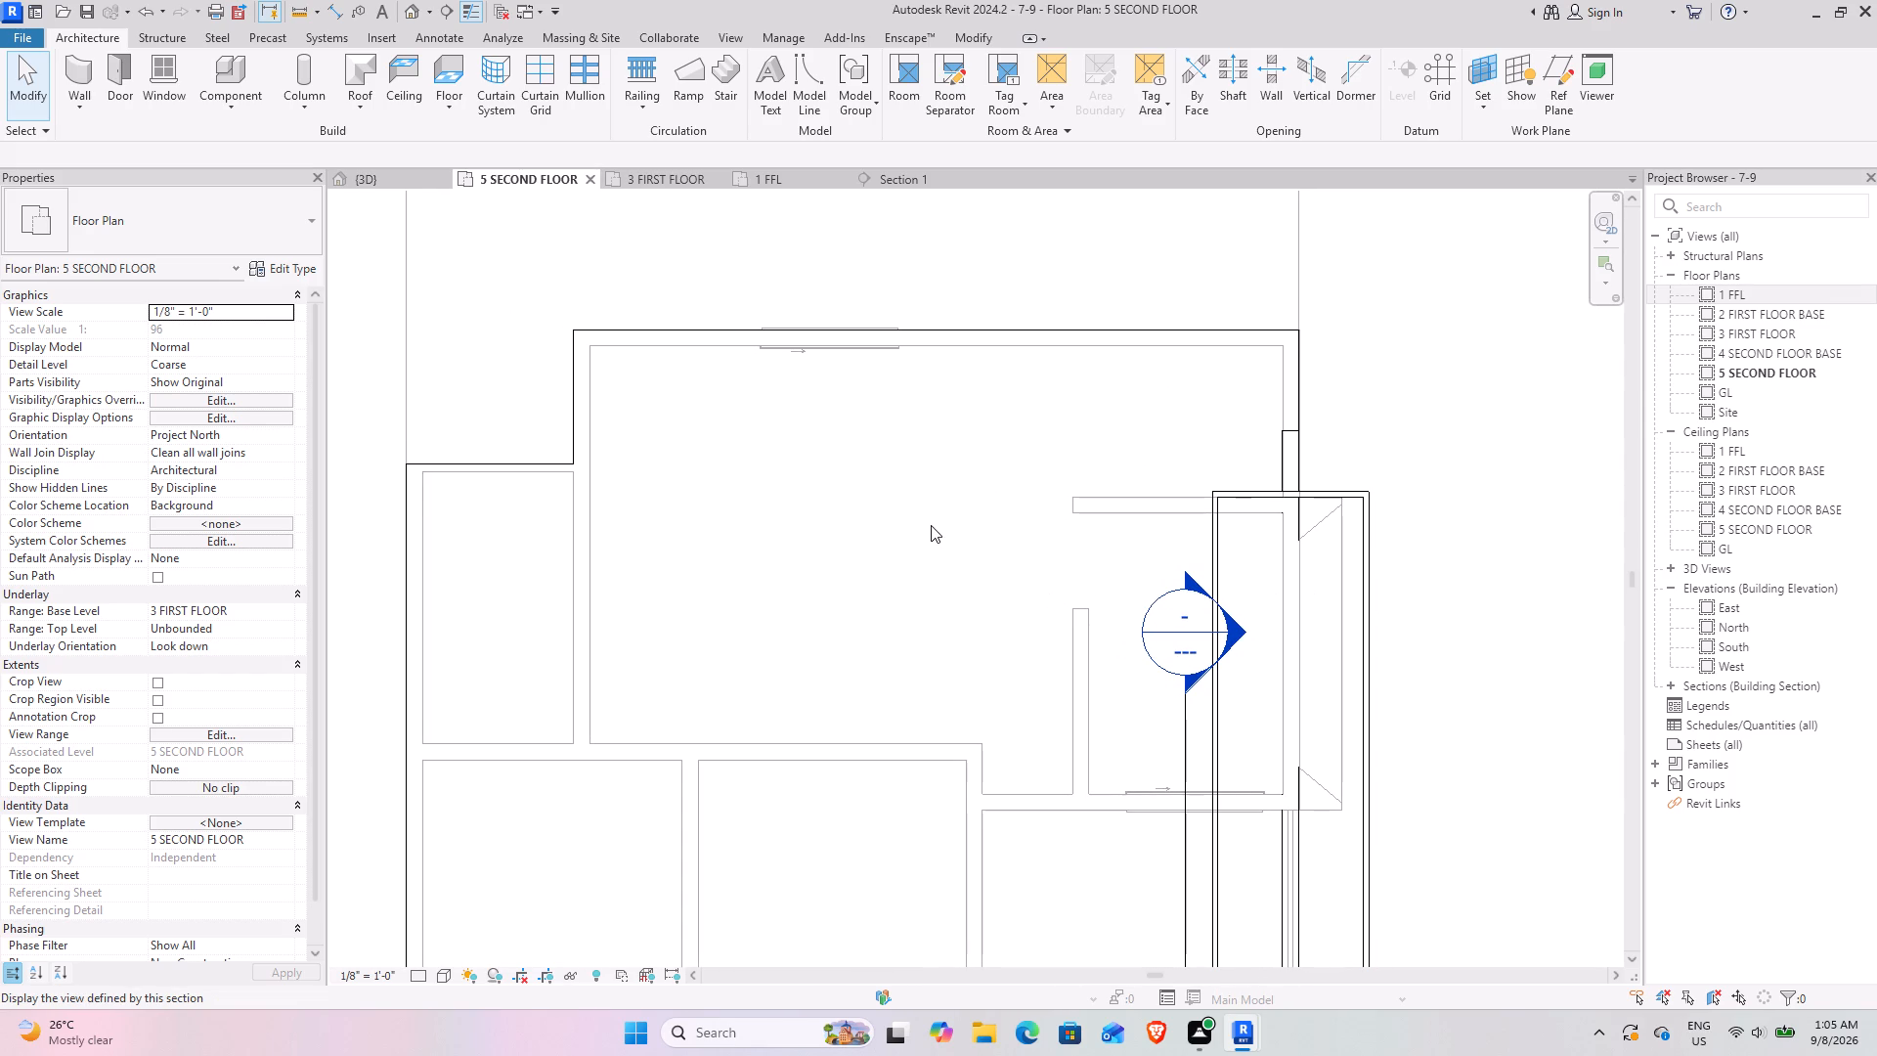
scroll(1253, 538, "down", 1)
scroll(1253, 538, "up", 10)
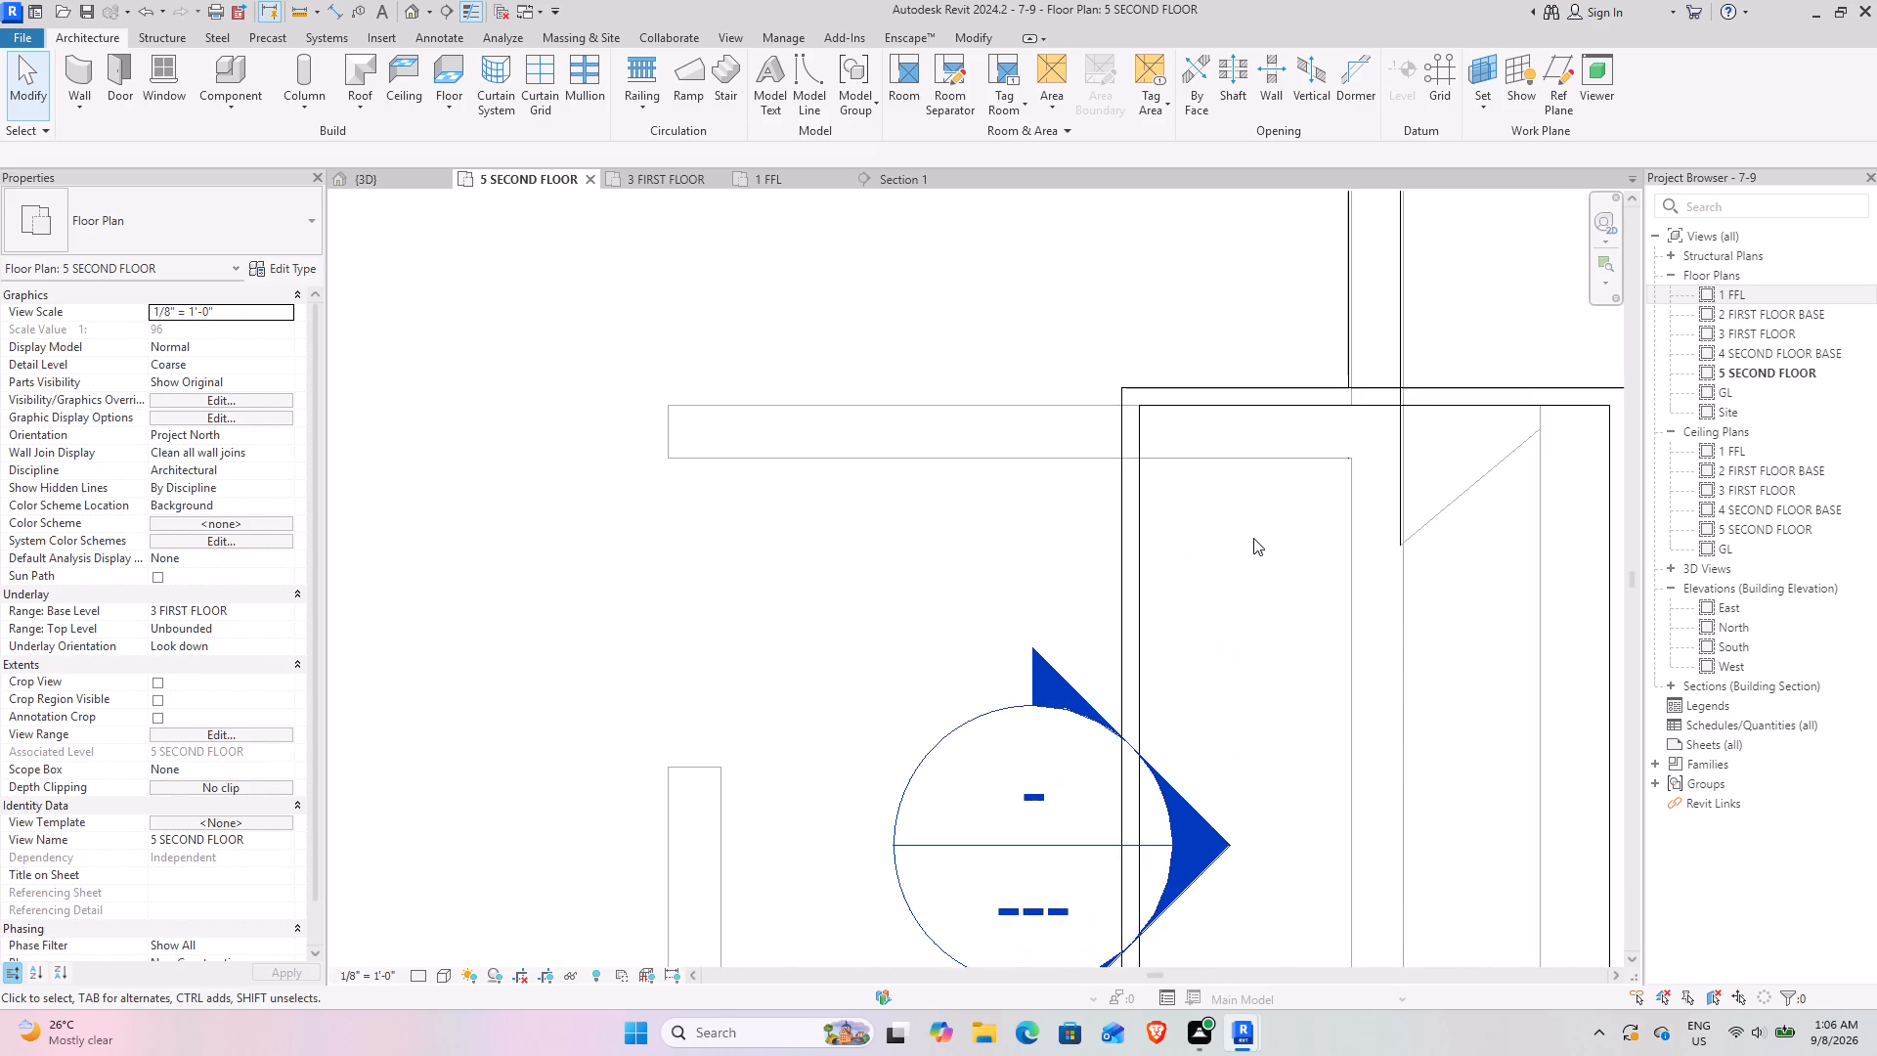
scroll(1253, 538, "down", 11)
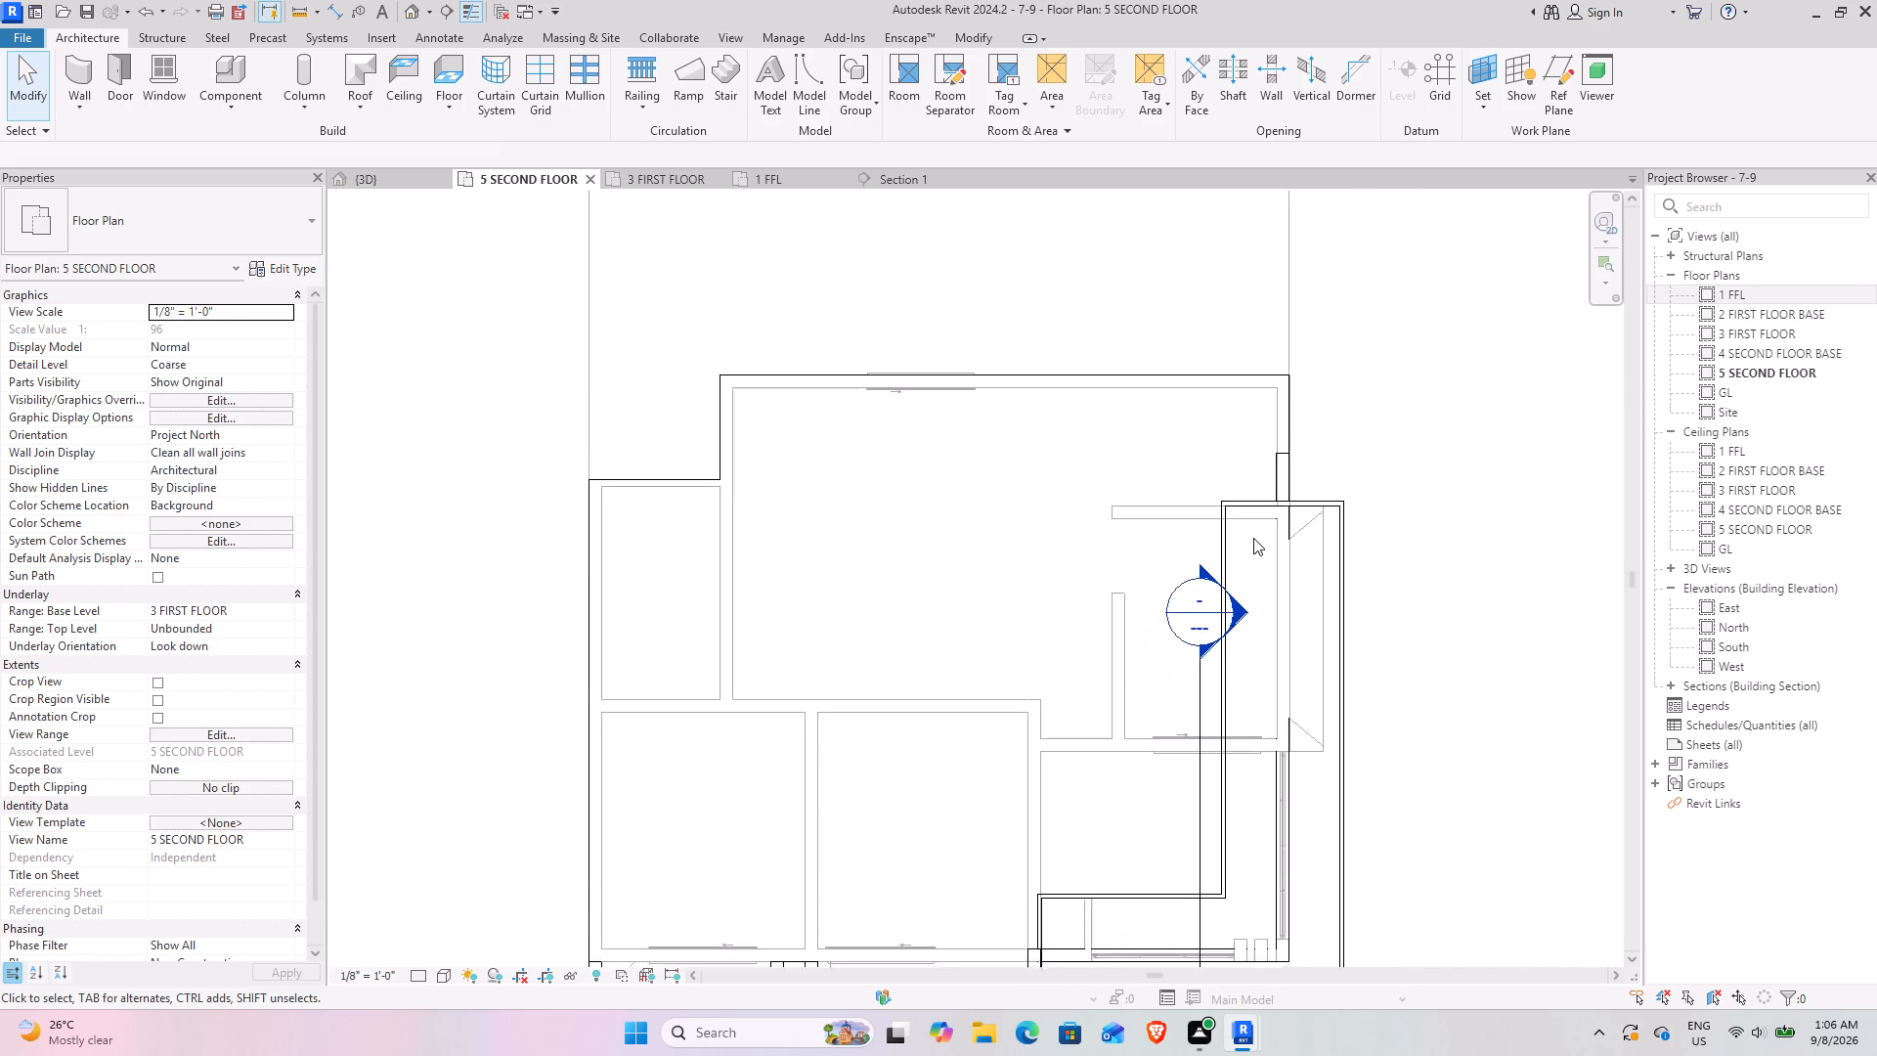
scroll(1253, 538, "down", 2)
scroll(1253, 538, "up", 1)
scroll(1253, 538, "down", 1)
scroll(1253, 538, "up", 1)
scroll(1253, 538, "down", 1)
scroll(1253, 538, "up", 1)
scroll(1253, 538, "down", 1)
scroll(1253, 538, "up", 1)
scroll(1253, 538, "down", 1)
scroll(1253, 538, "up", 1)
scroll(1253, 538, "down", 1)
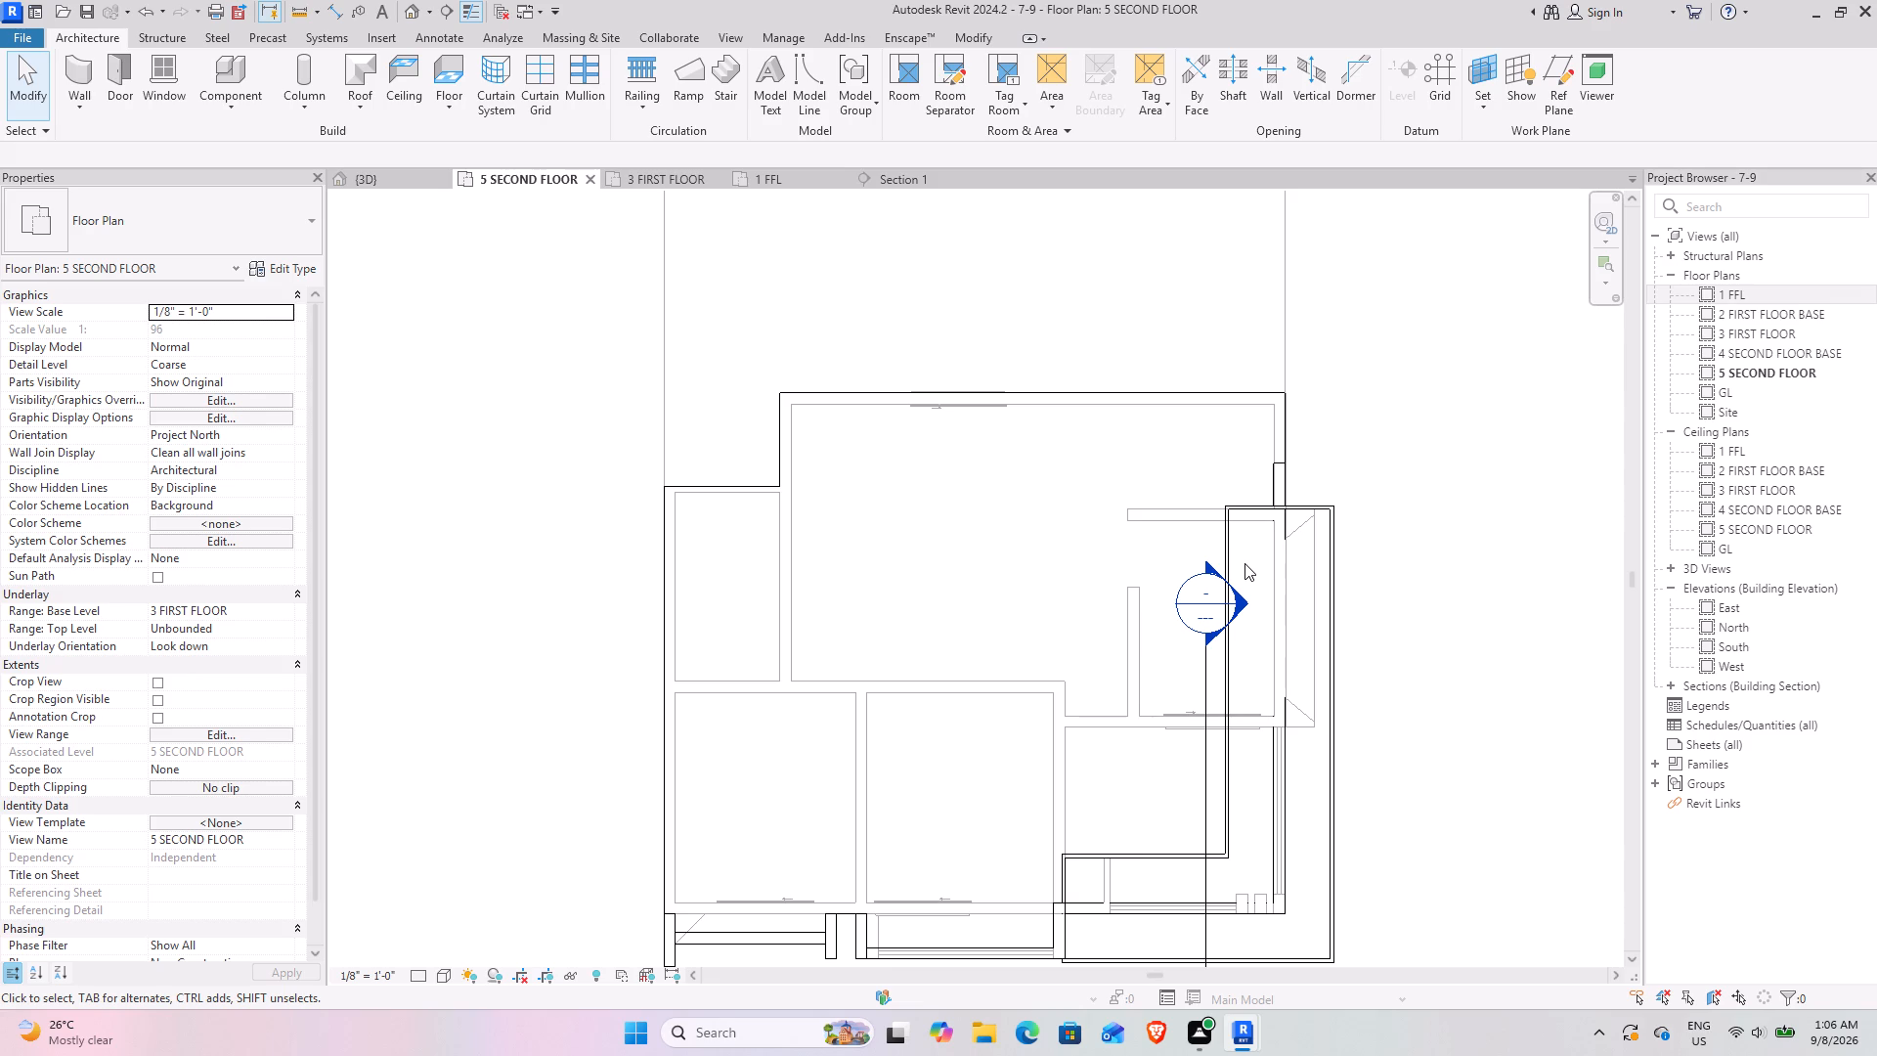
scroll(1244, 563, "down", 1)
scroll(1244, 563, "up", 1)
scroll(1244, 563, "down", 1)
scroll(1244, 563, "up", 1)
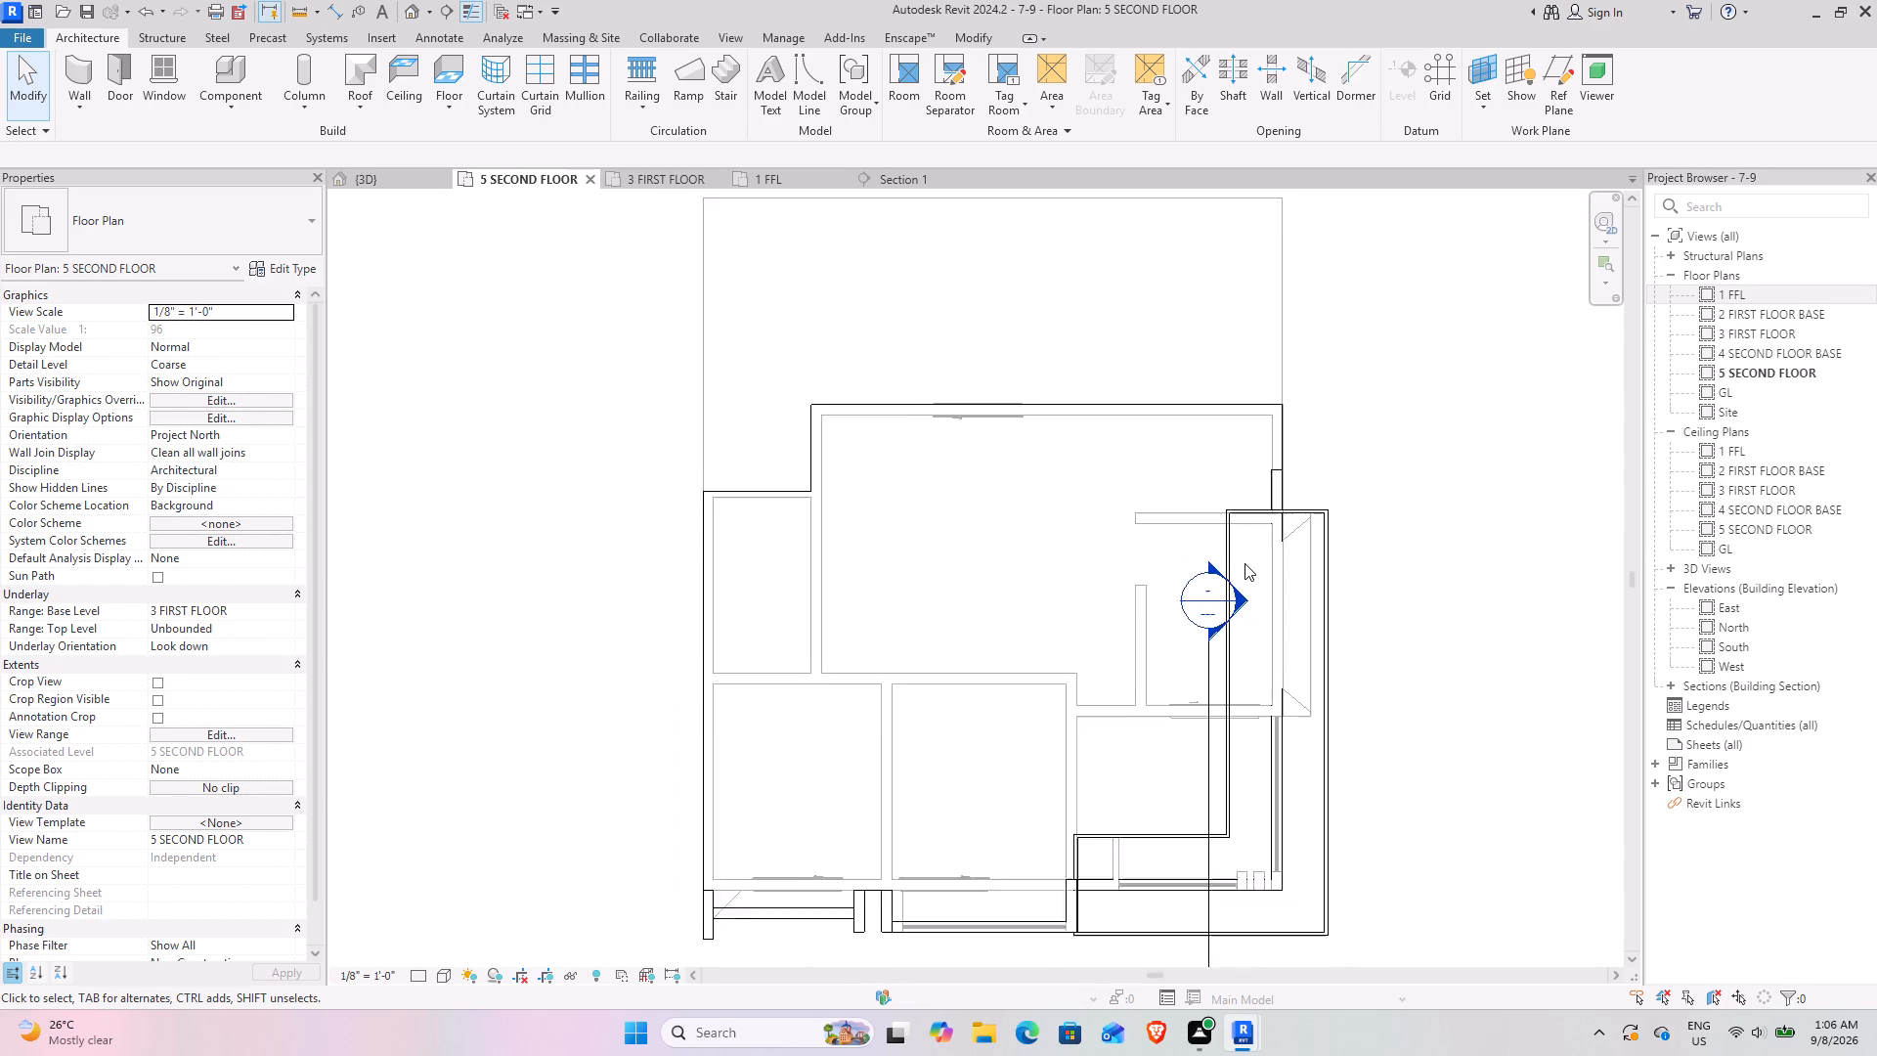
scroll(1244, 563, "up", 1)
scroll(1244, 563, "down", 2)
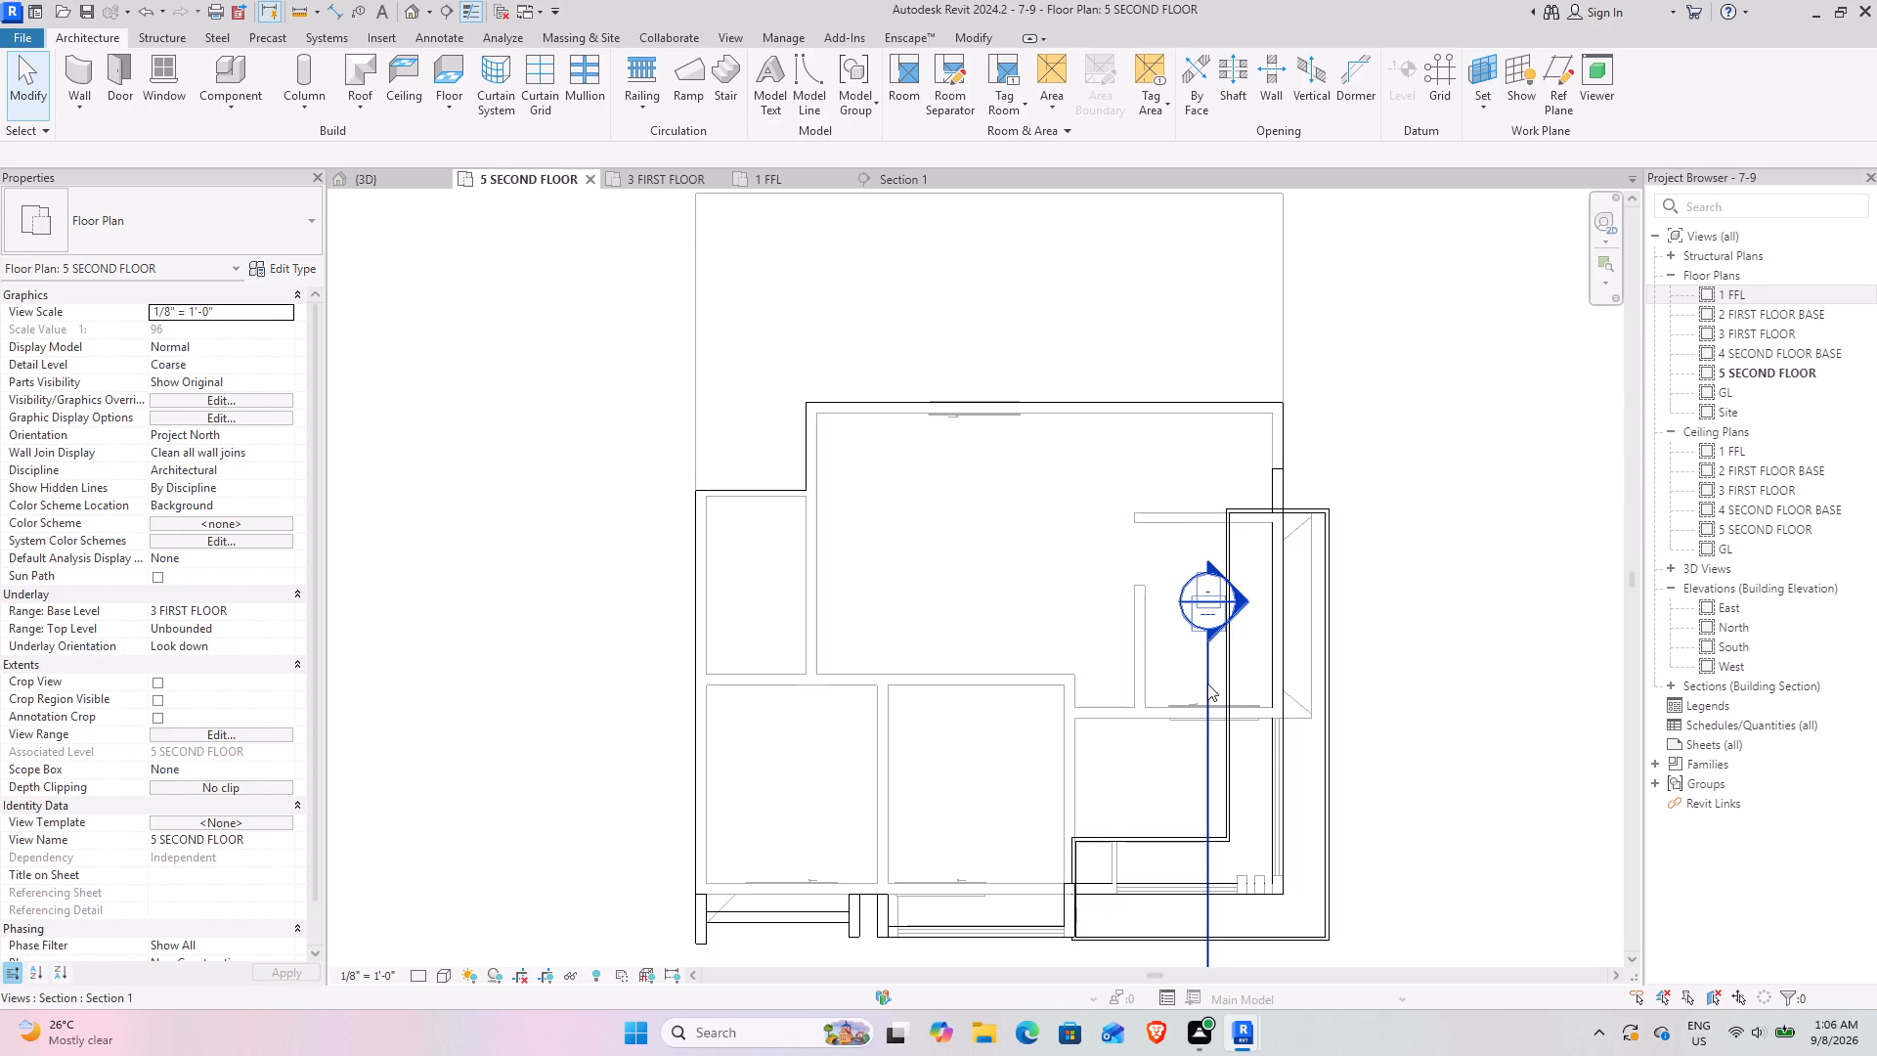
Inspect the section line, the L-shaped roof band and the ROOF floor slab outline in the 5 SECOND FLOOR plan, selecting them without editing.
left_click(1202, 716)
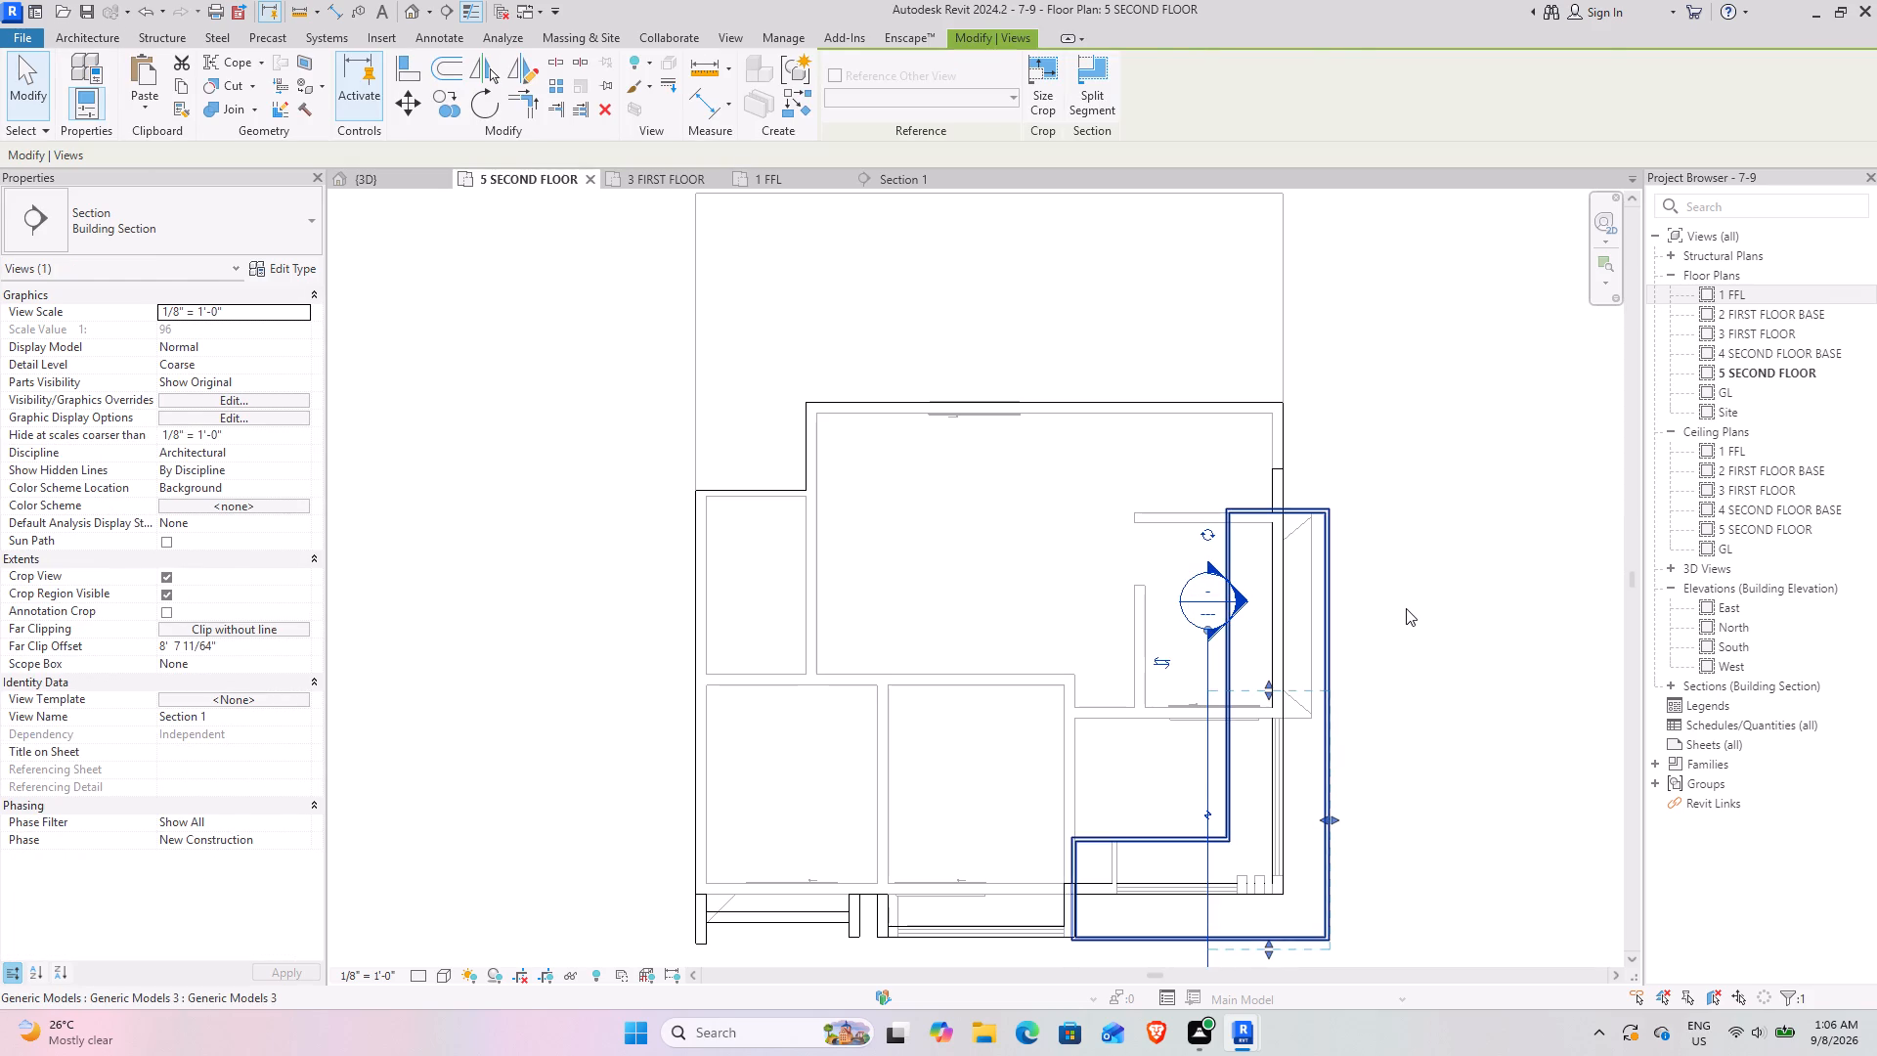
left_click(1406, 608)
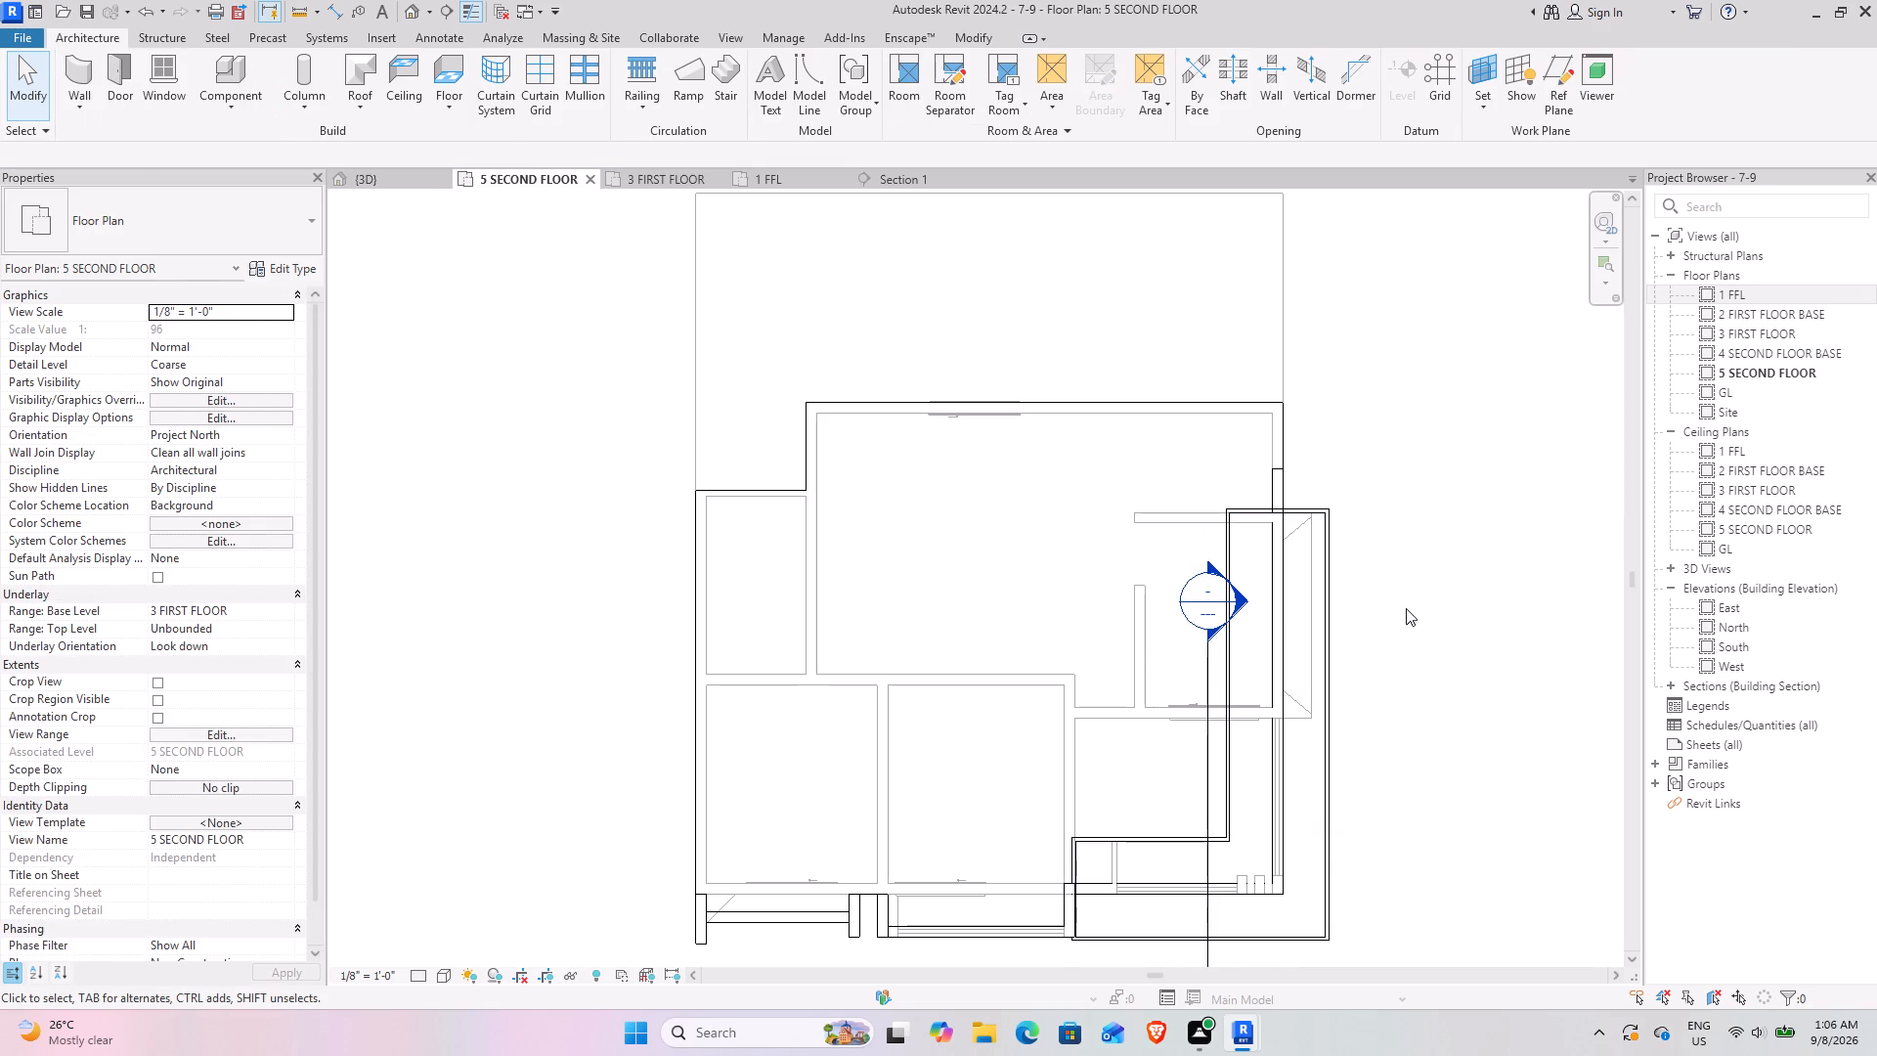
left_click(1269, 506)
left_click(1414, 464)
left_click(1317, 632)
left_click(1352, 553)
left_click(1157, 396)
left_click(1250, 239)
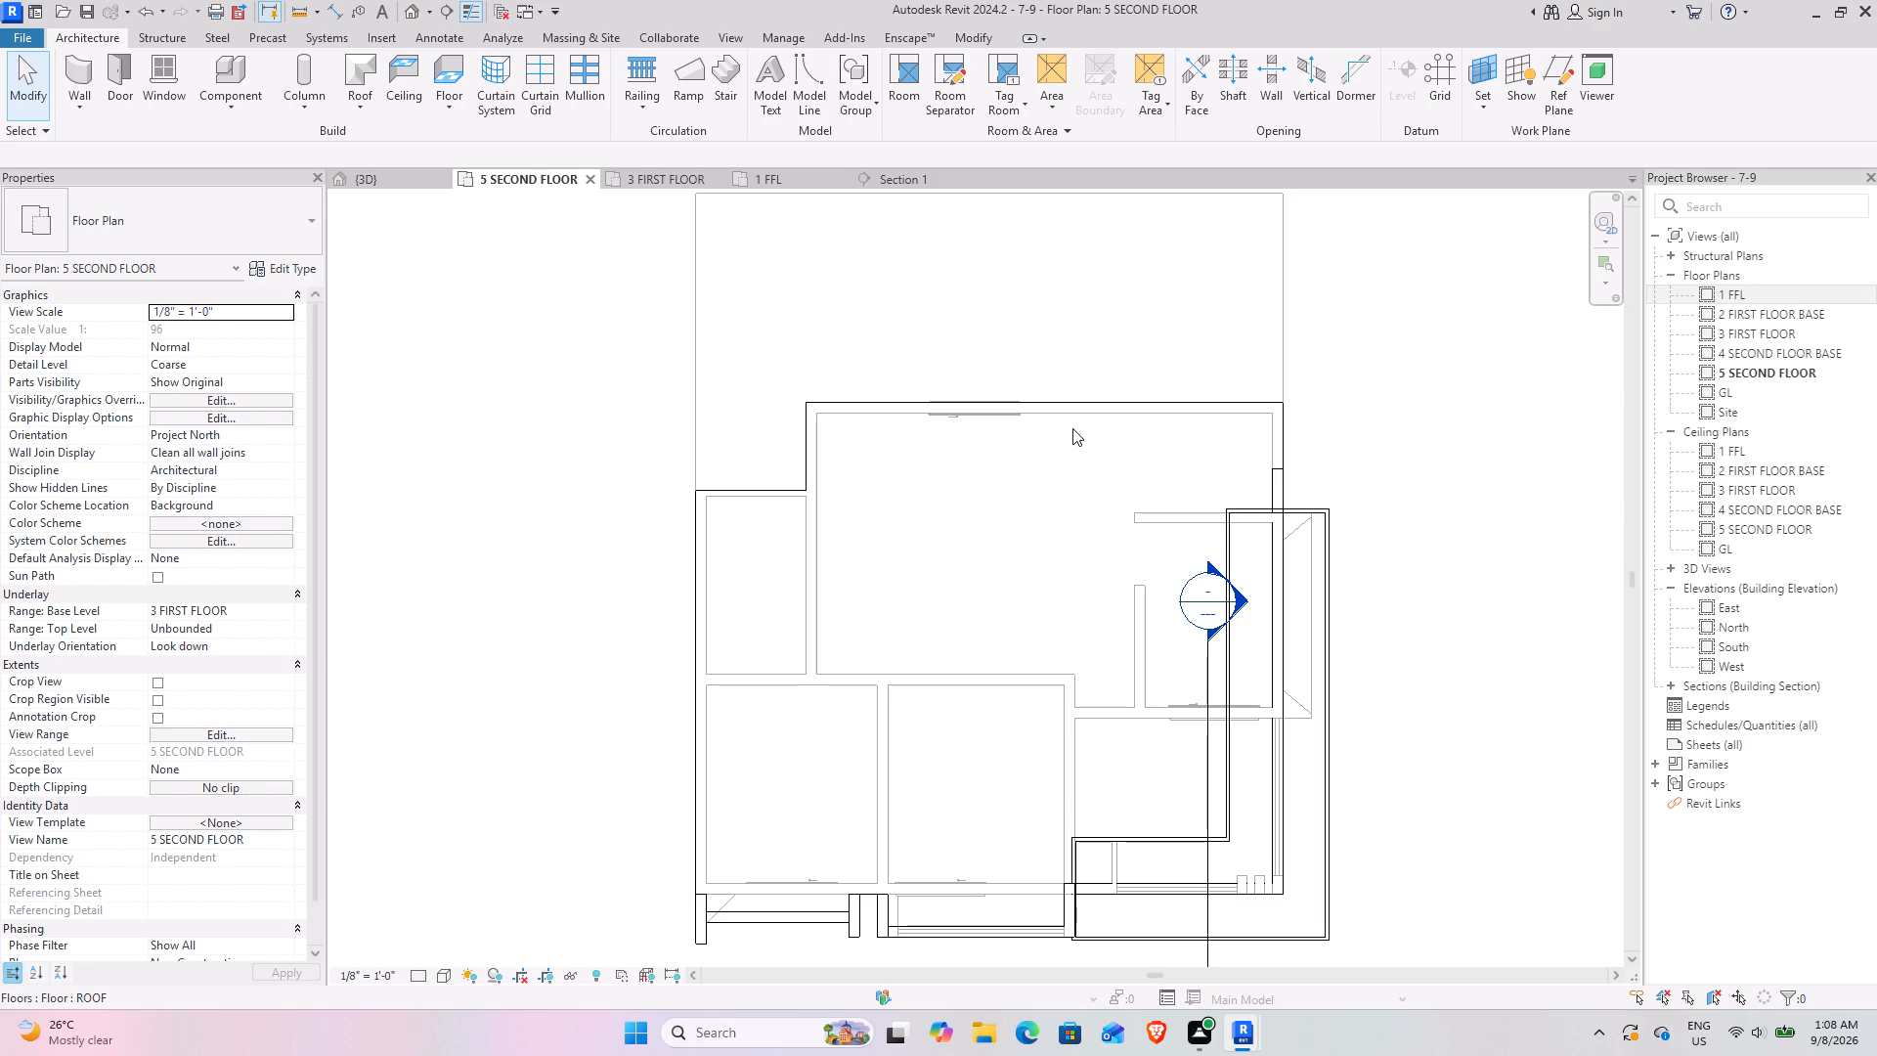
left_click(978, 395)
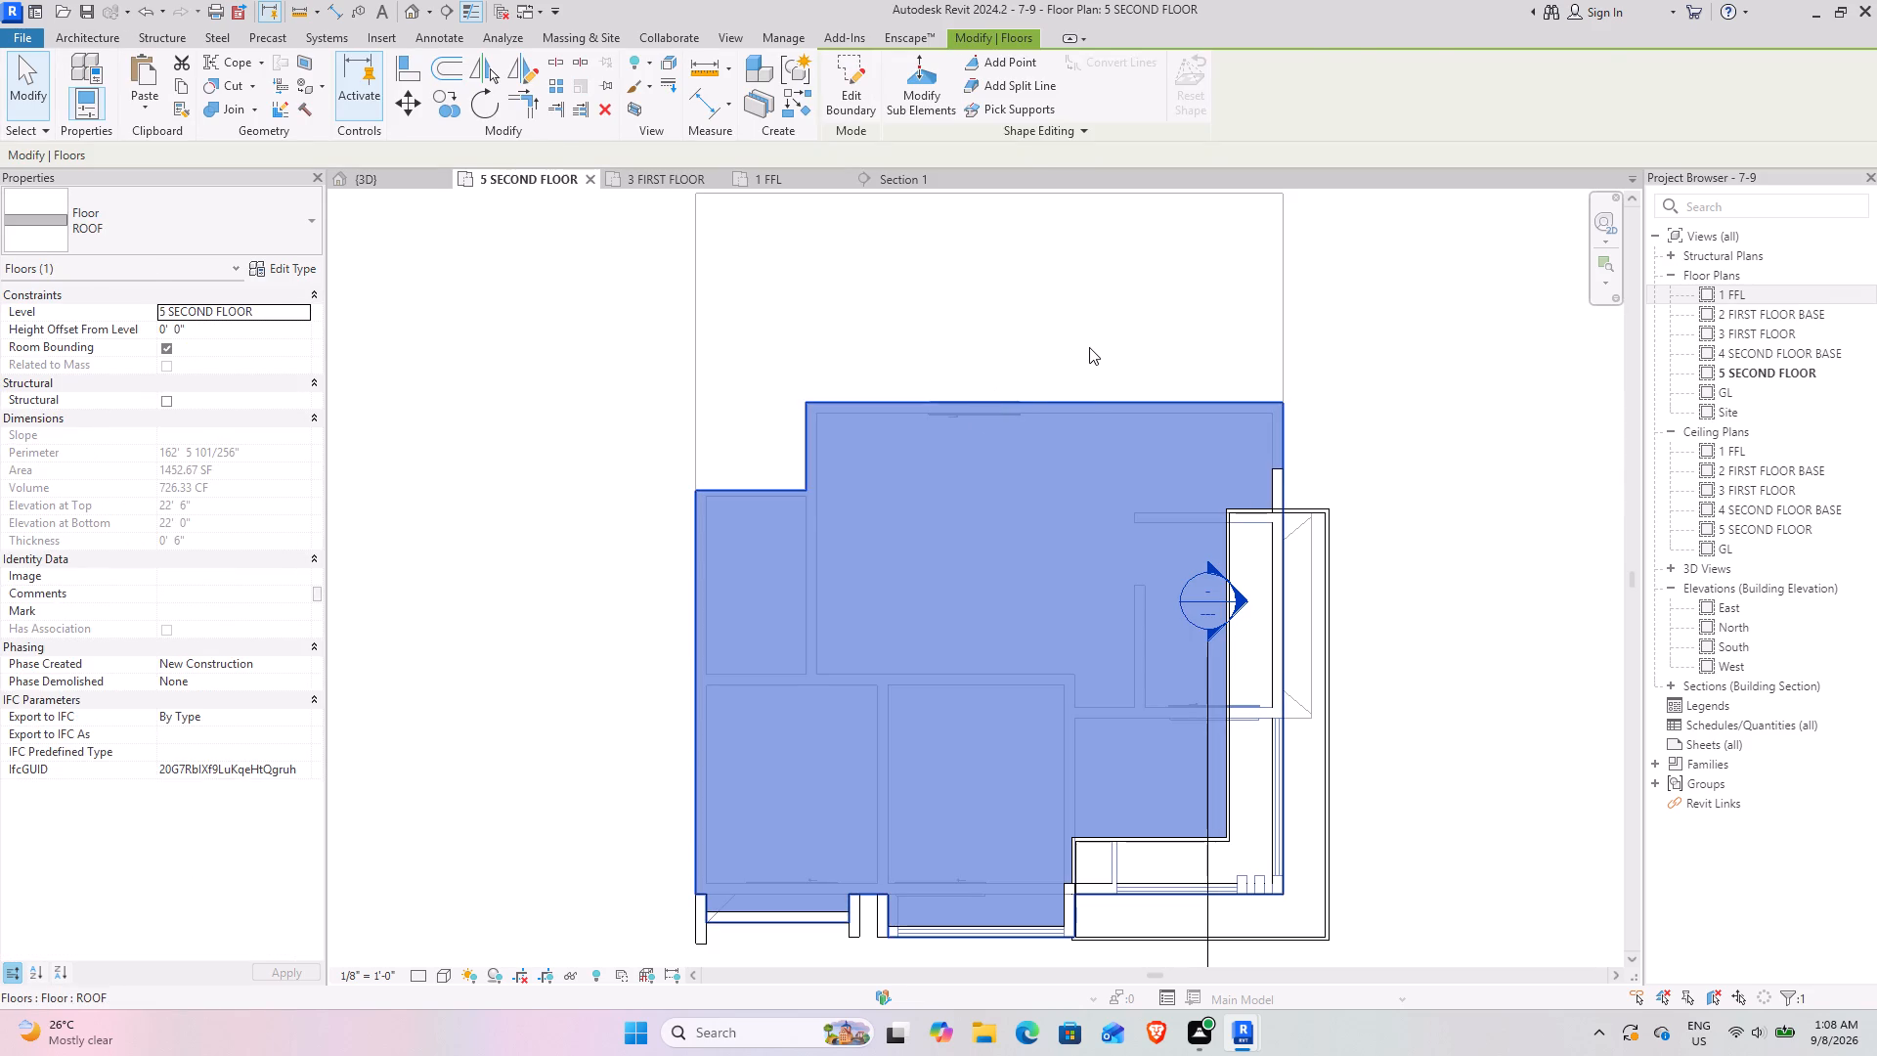
left_click(1089, 347)
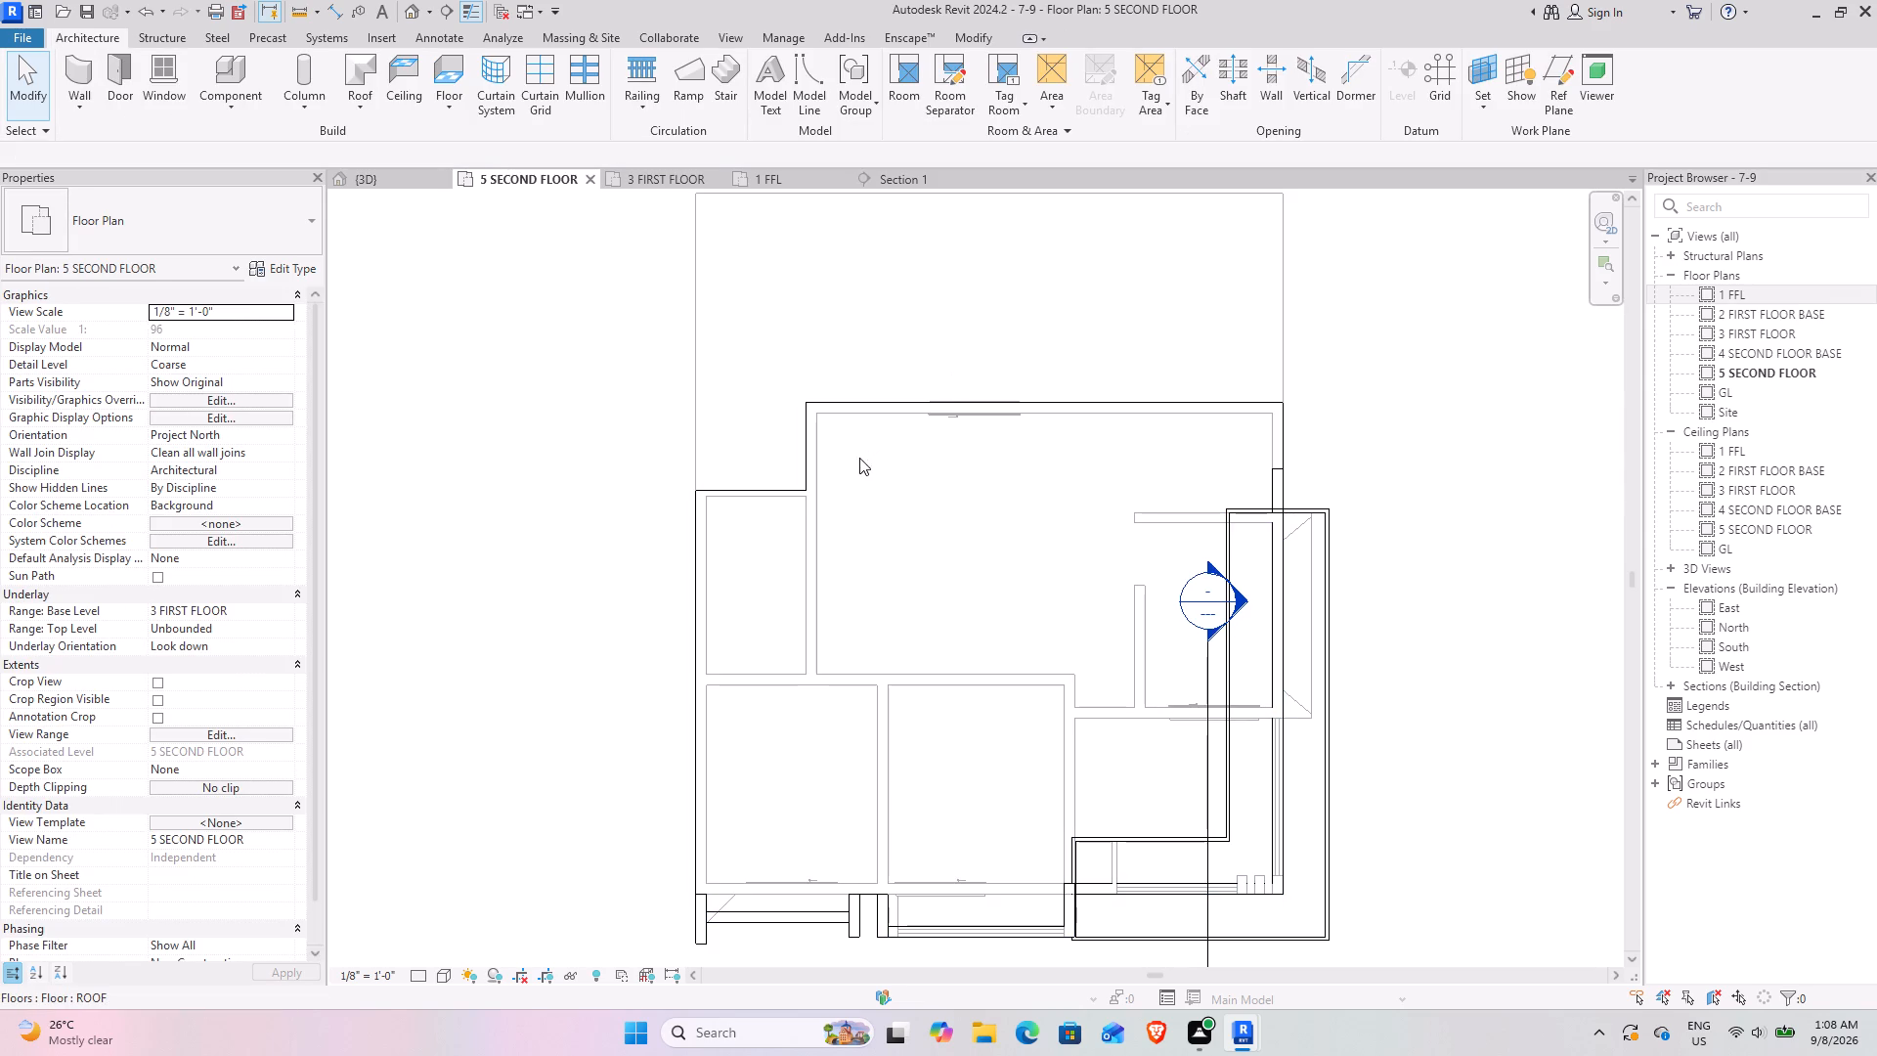
left_click(953, 412)
left_click(1004, 351)
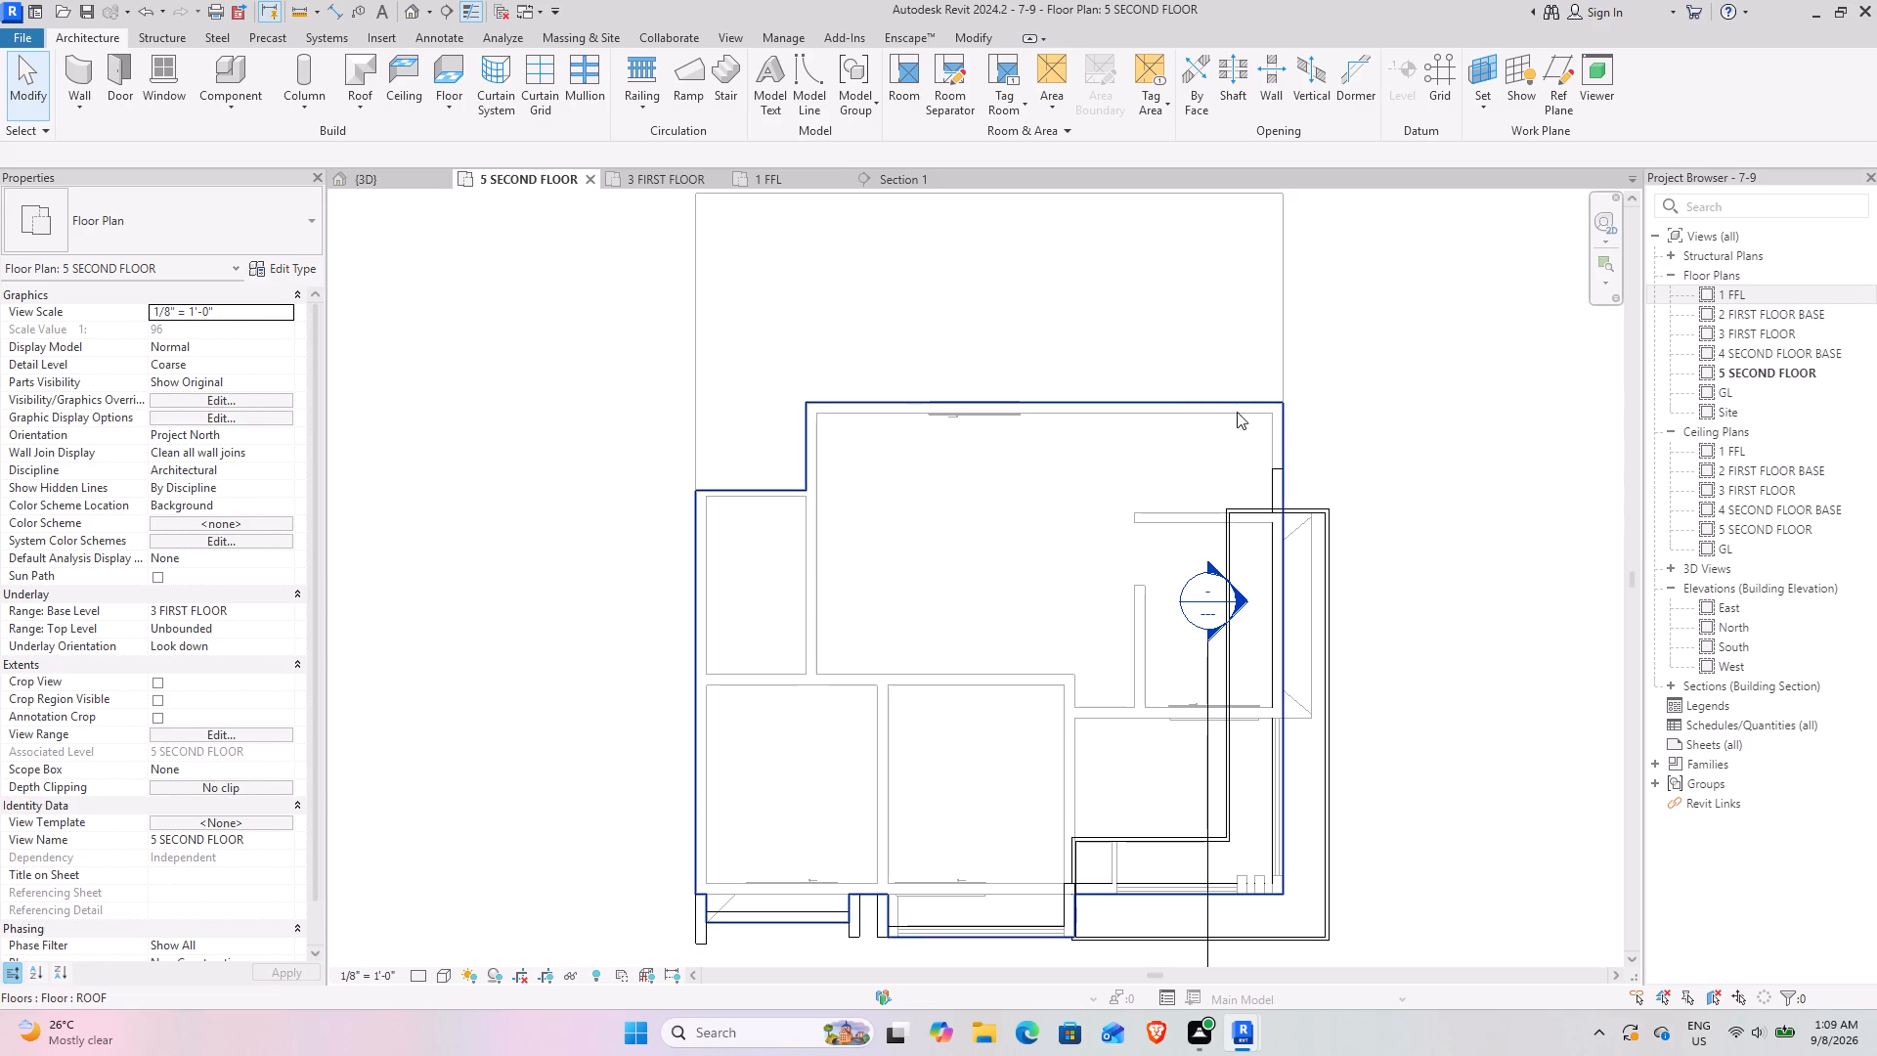
left_click(982, 363)
Examine the house in the {3D} view from the front, right side and front-right corner, checking the L-shaped roof band and timber-clad portal.
left_click(383, 181)
scroll(936, 546, "down", 4)
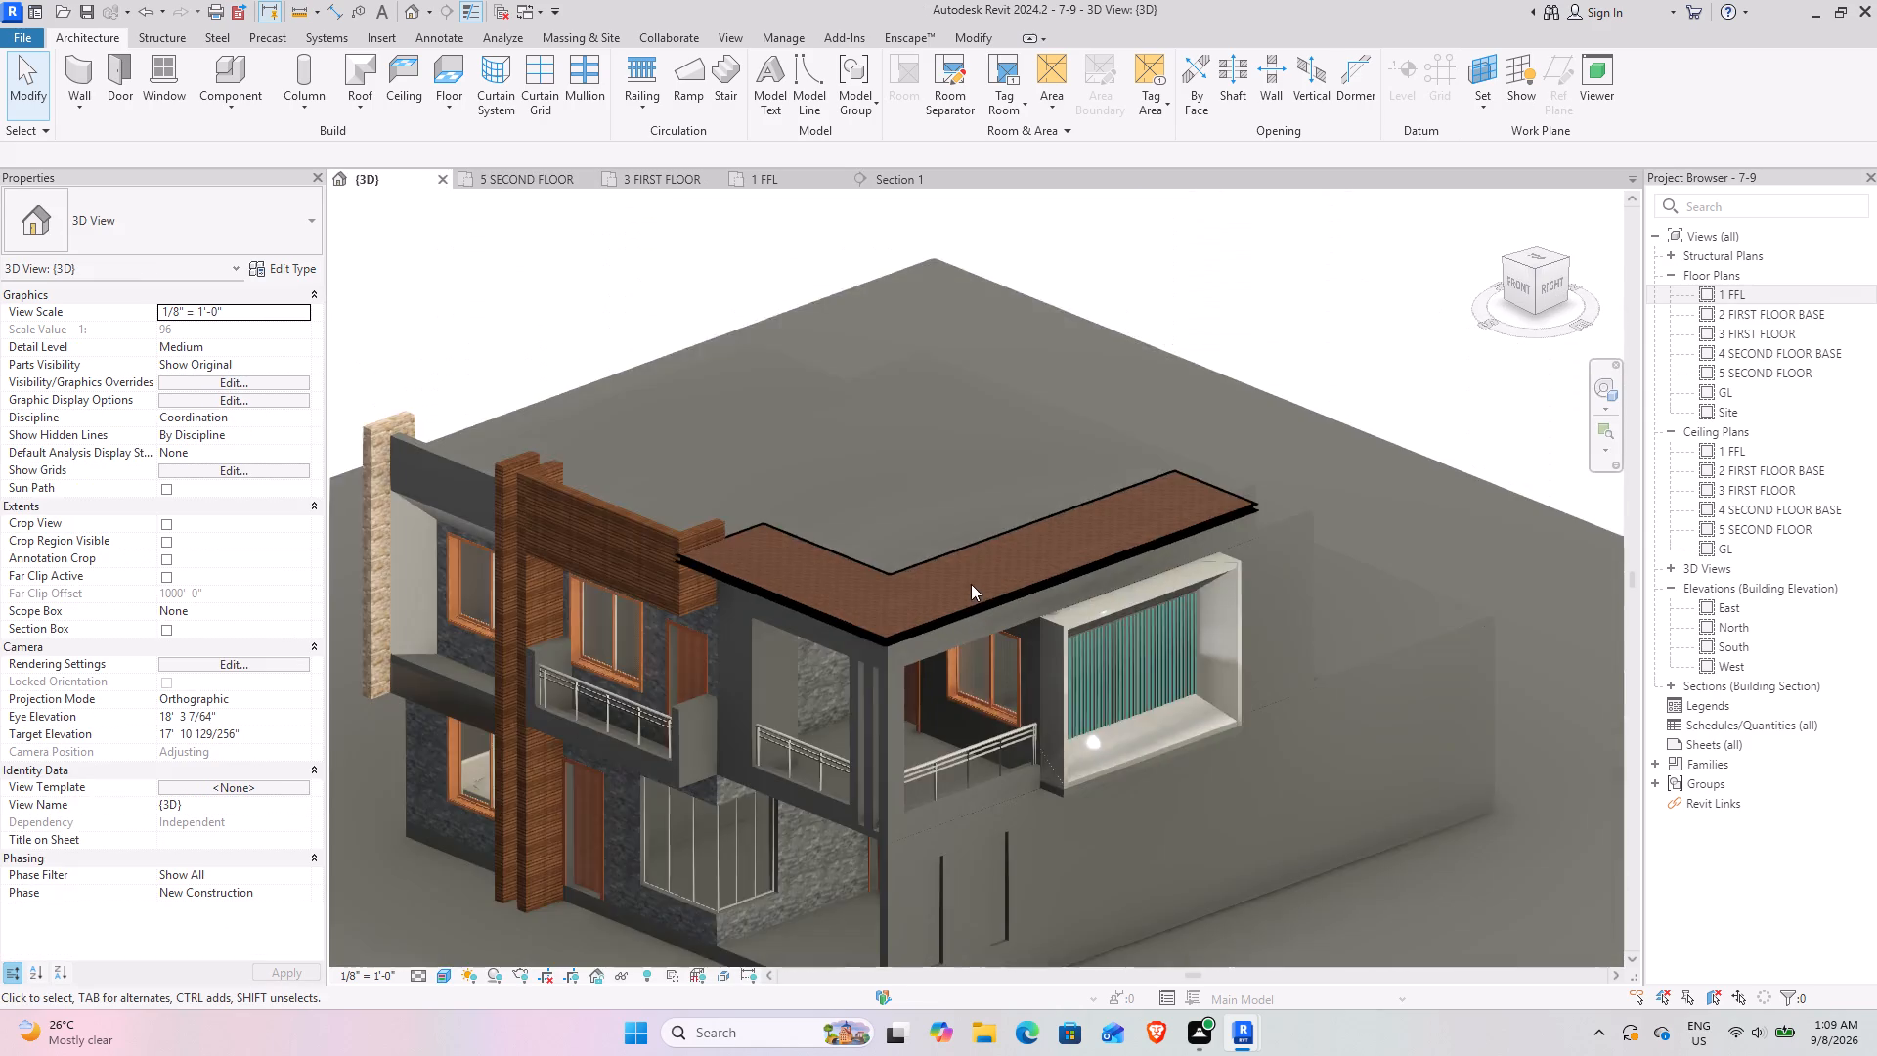
scroll(971, 584, "down", 3)
middle_click_drag(976, 601, 846, 506)
left_click_drag(1536, 276, 1535, 274)
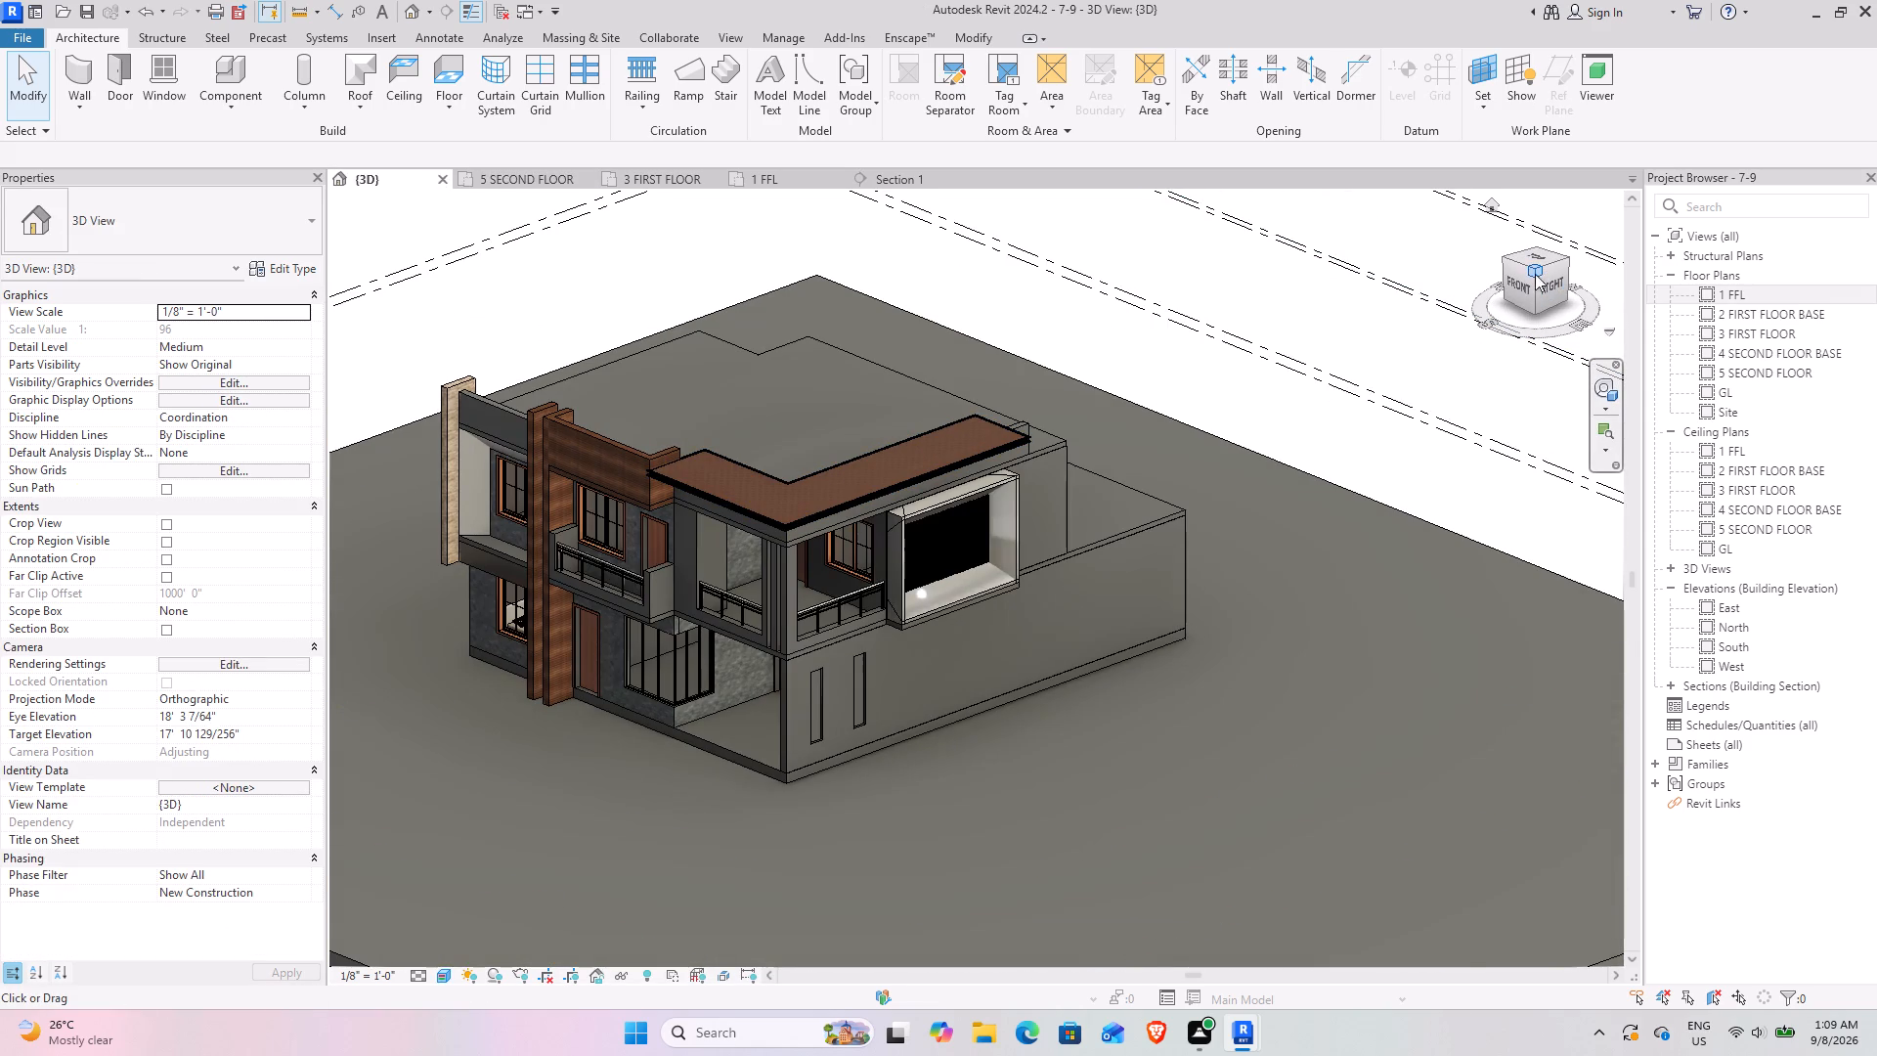
left_click_drag(1535, 274, 1380, 300)
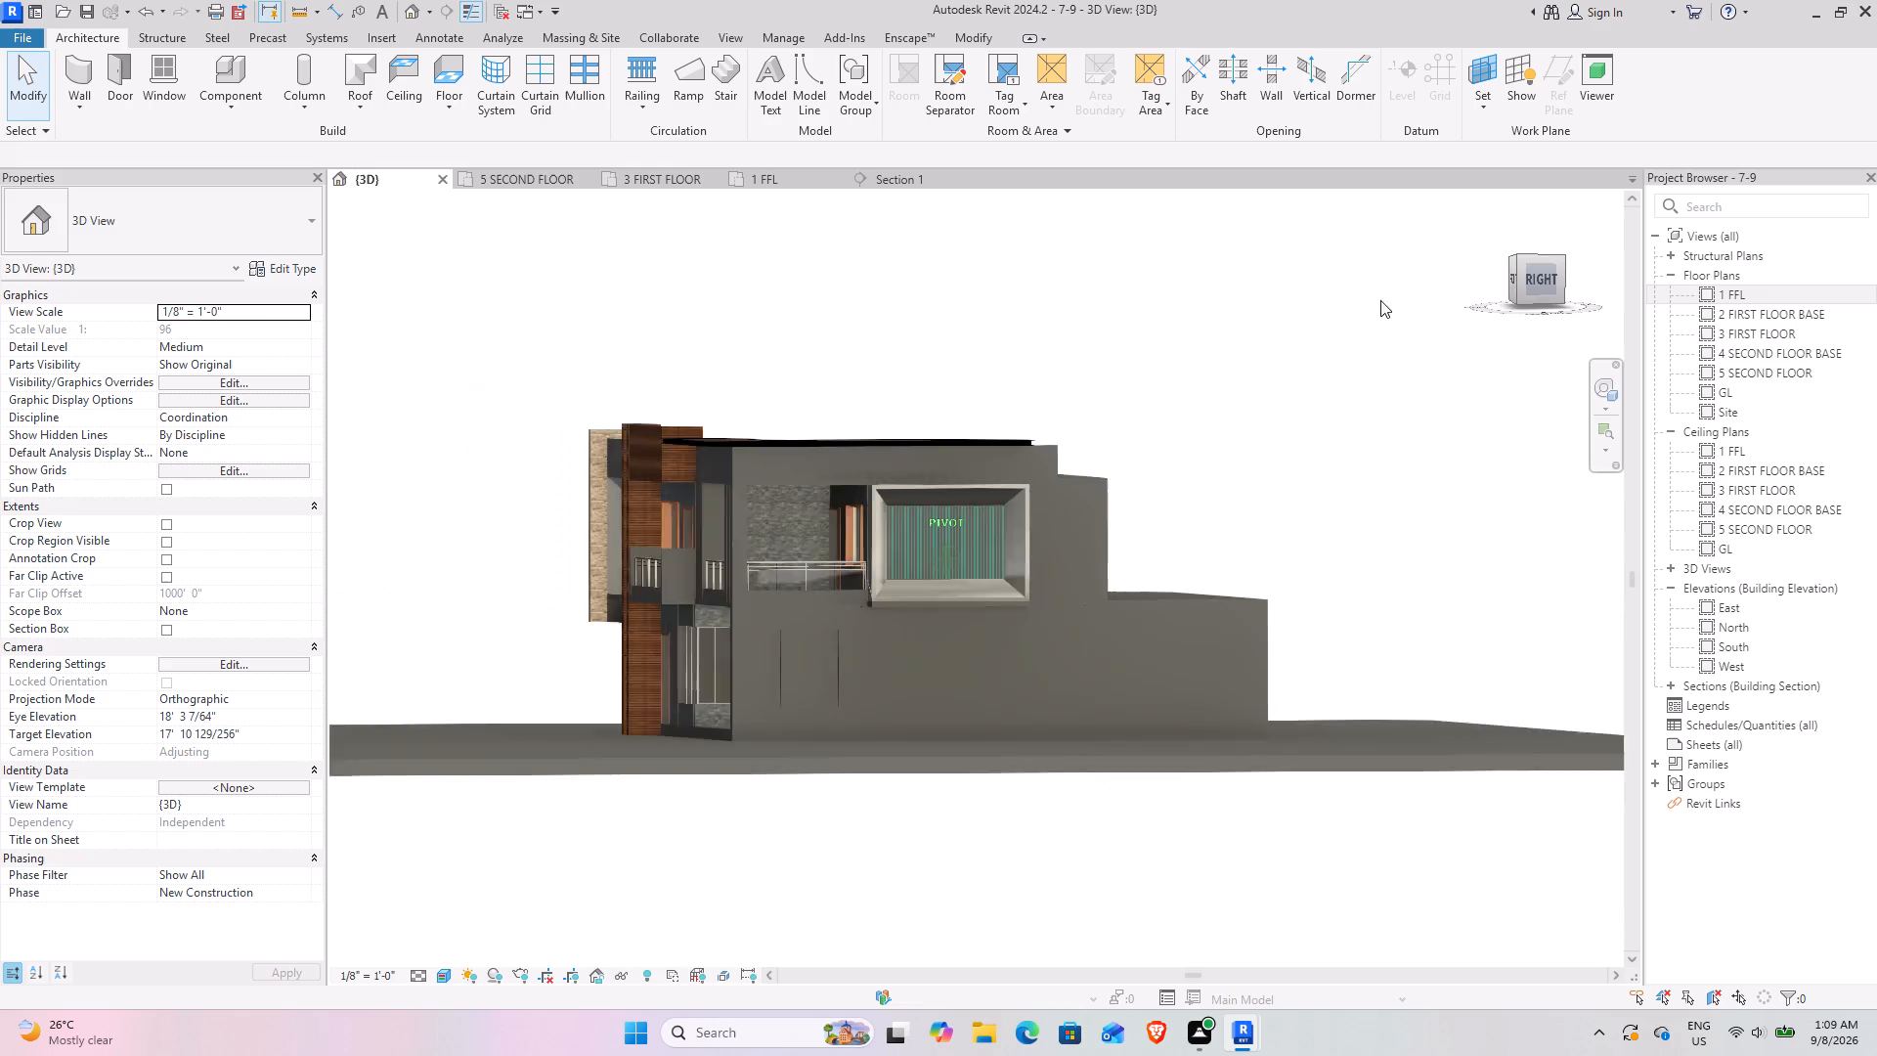
left_click_drag(1380, 300, 478, 353)
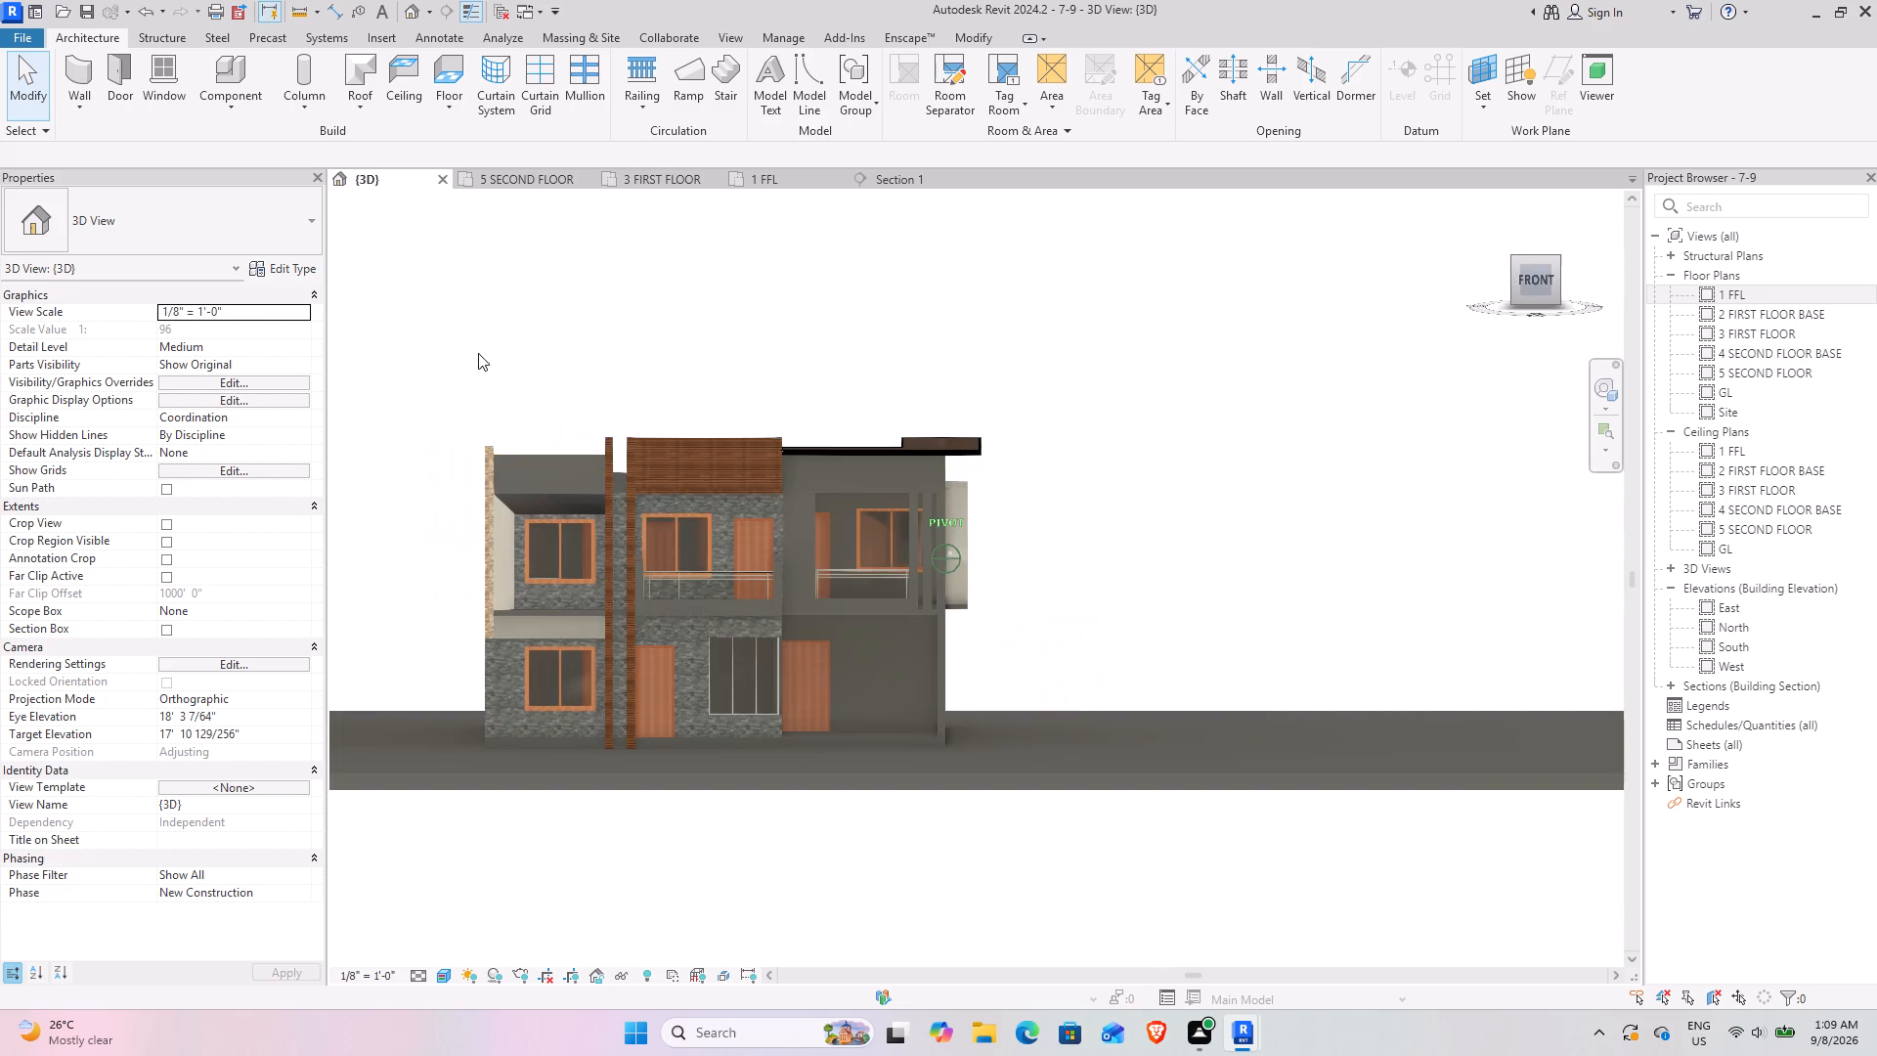
left_click_drag(478, 353, 1559, 333)
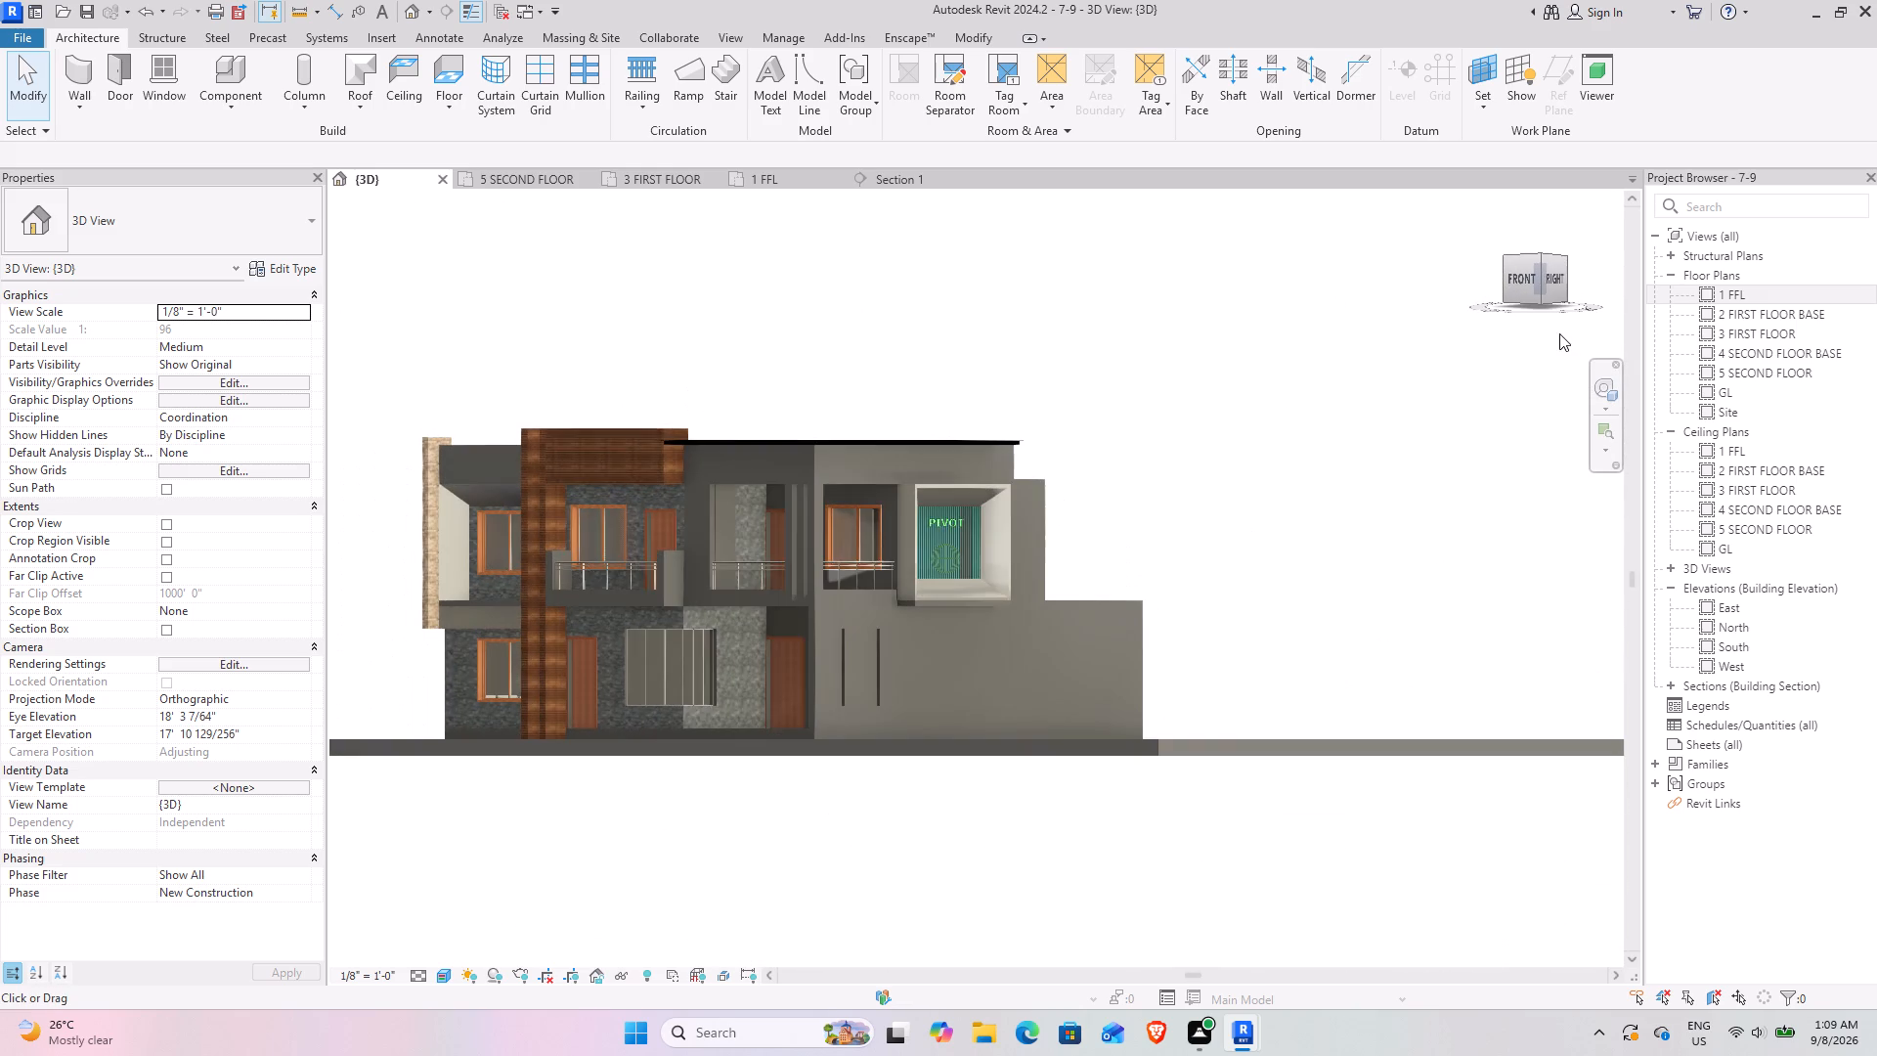
left_click_drag(1559, 333, 347, 416)
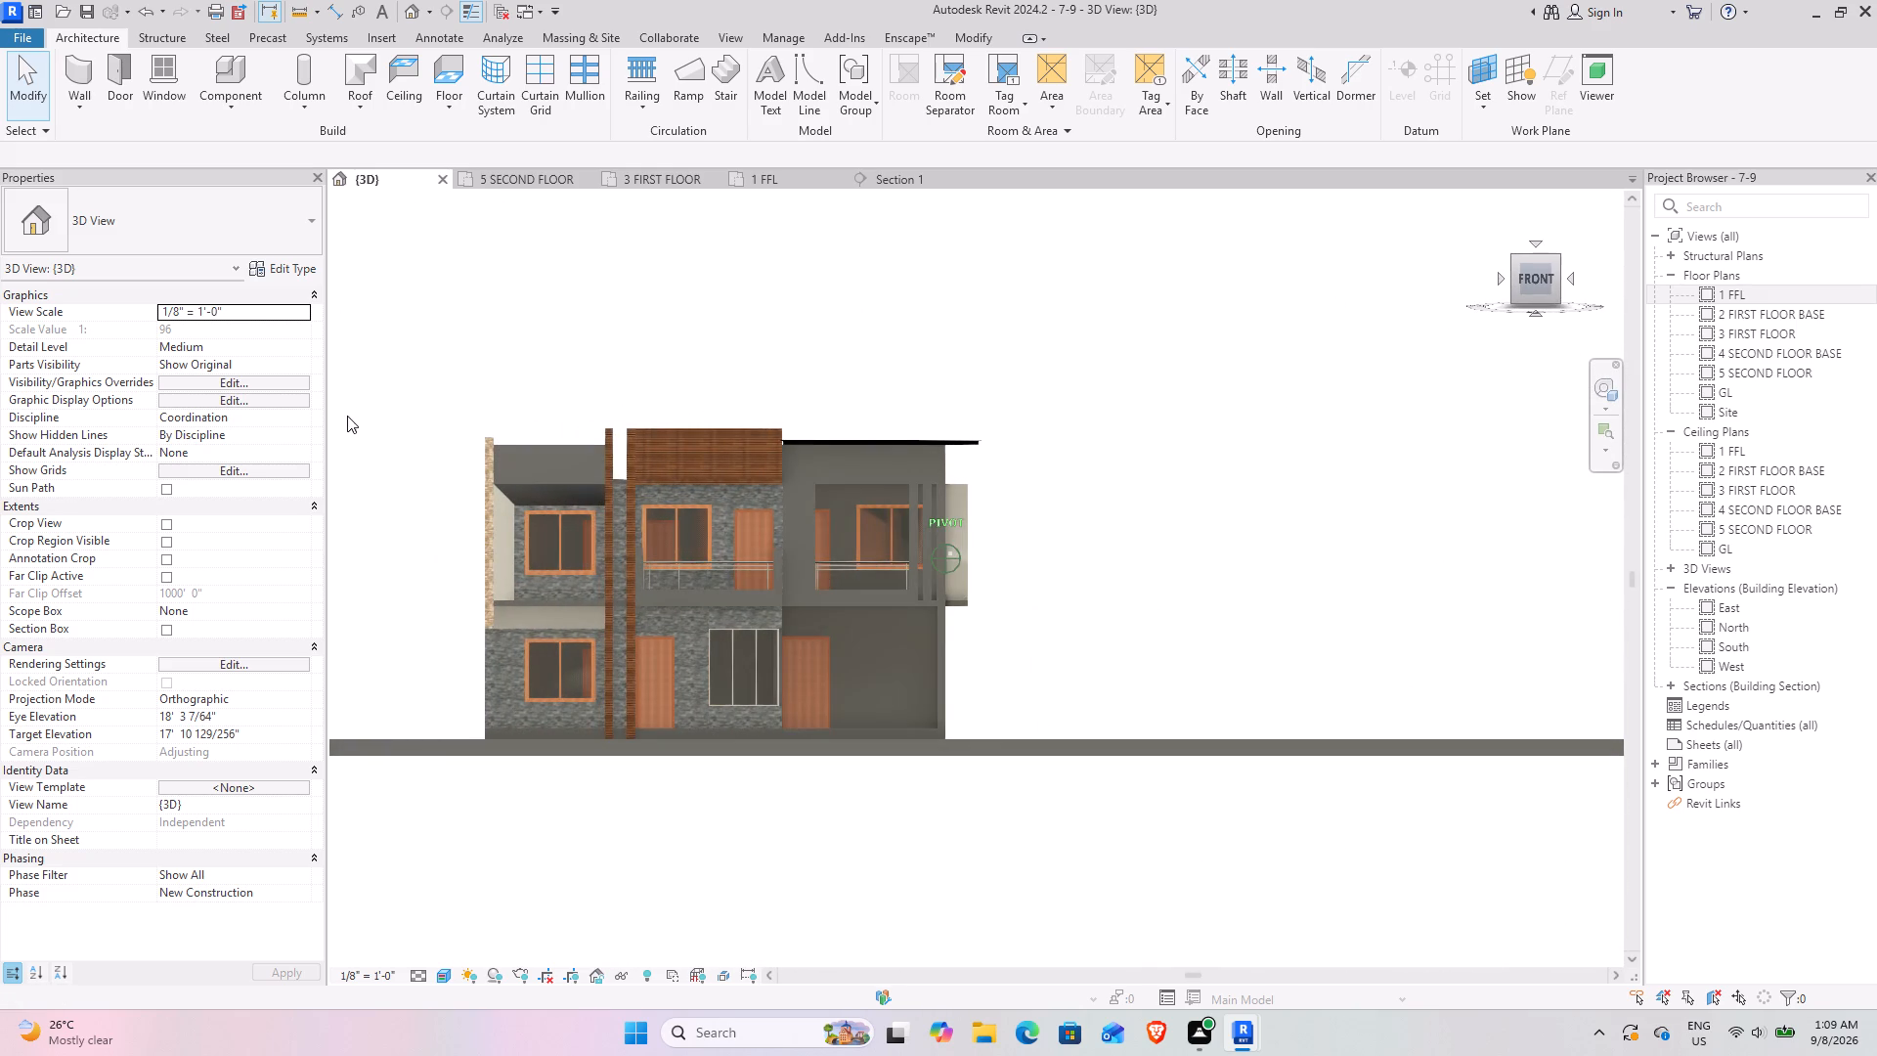
left_click_drag(347, 416, 1518, 507)
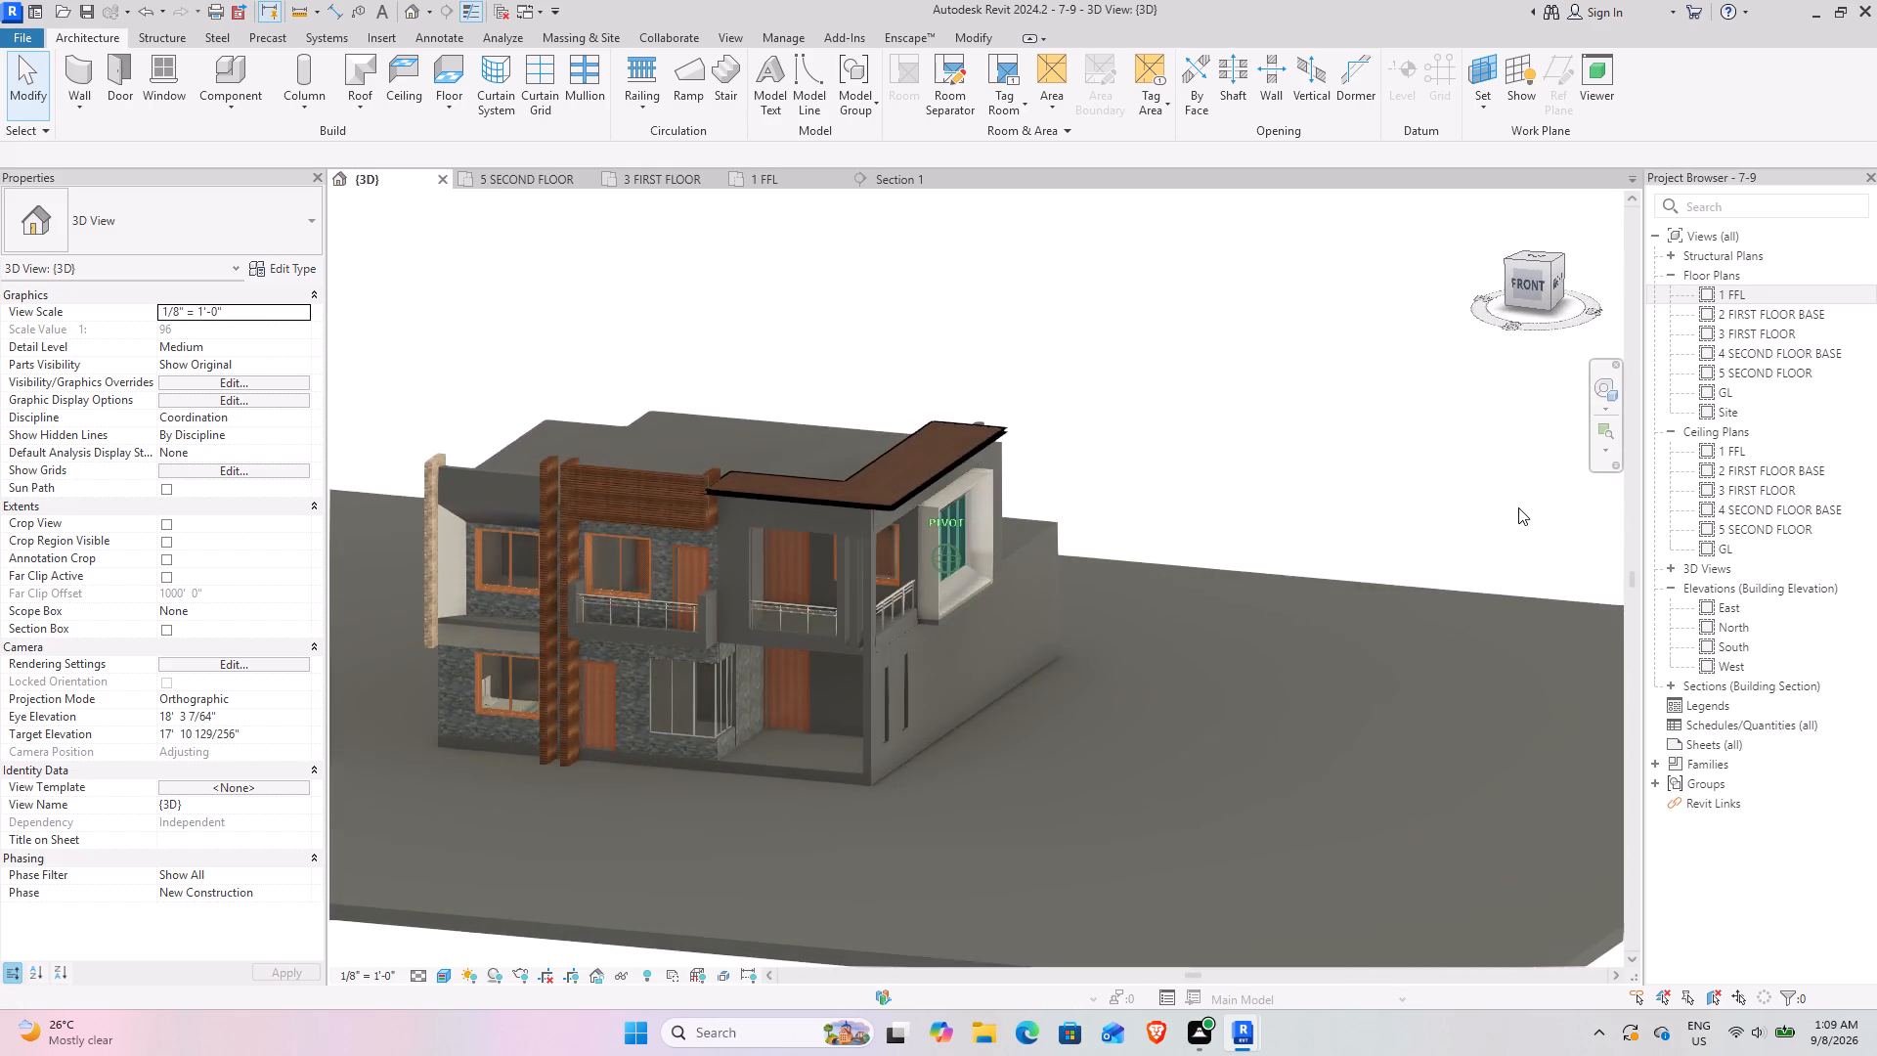
left_click_drag(1518, 507, 1502, 507)
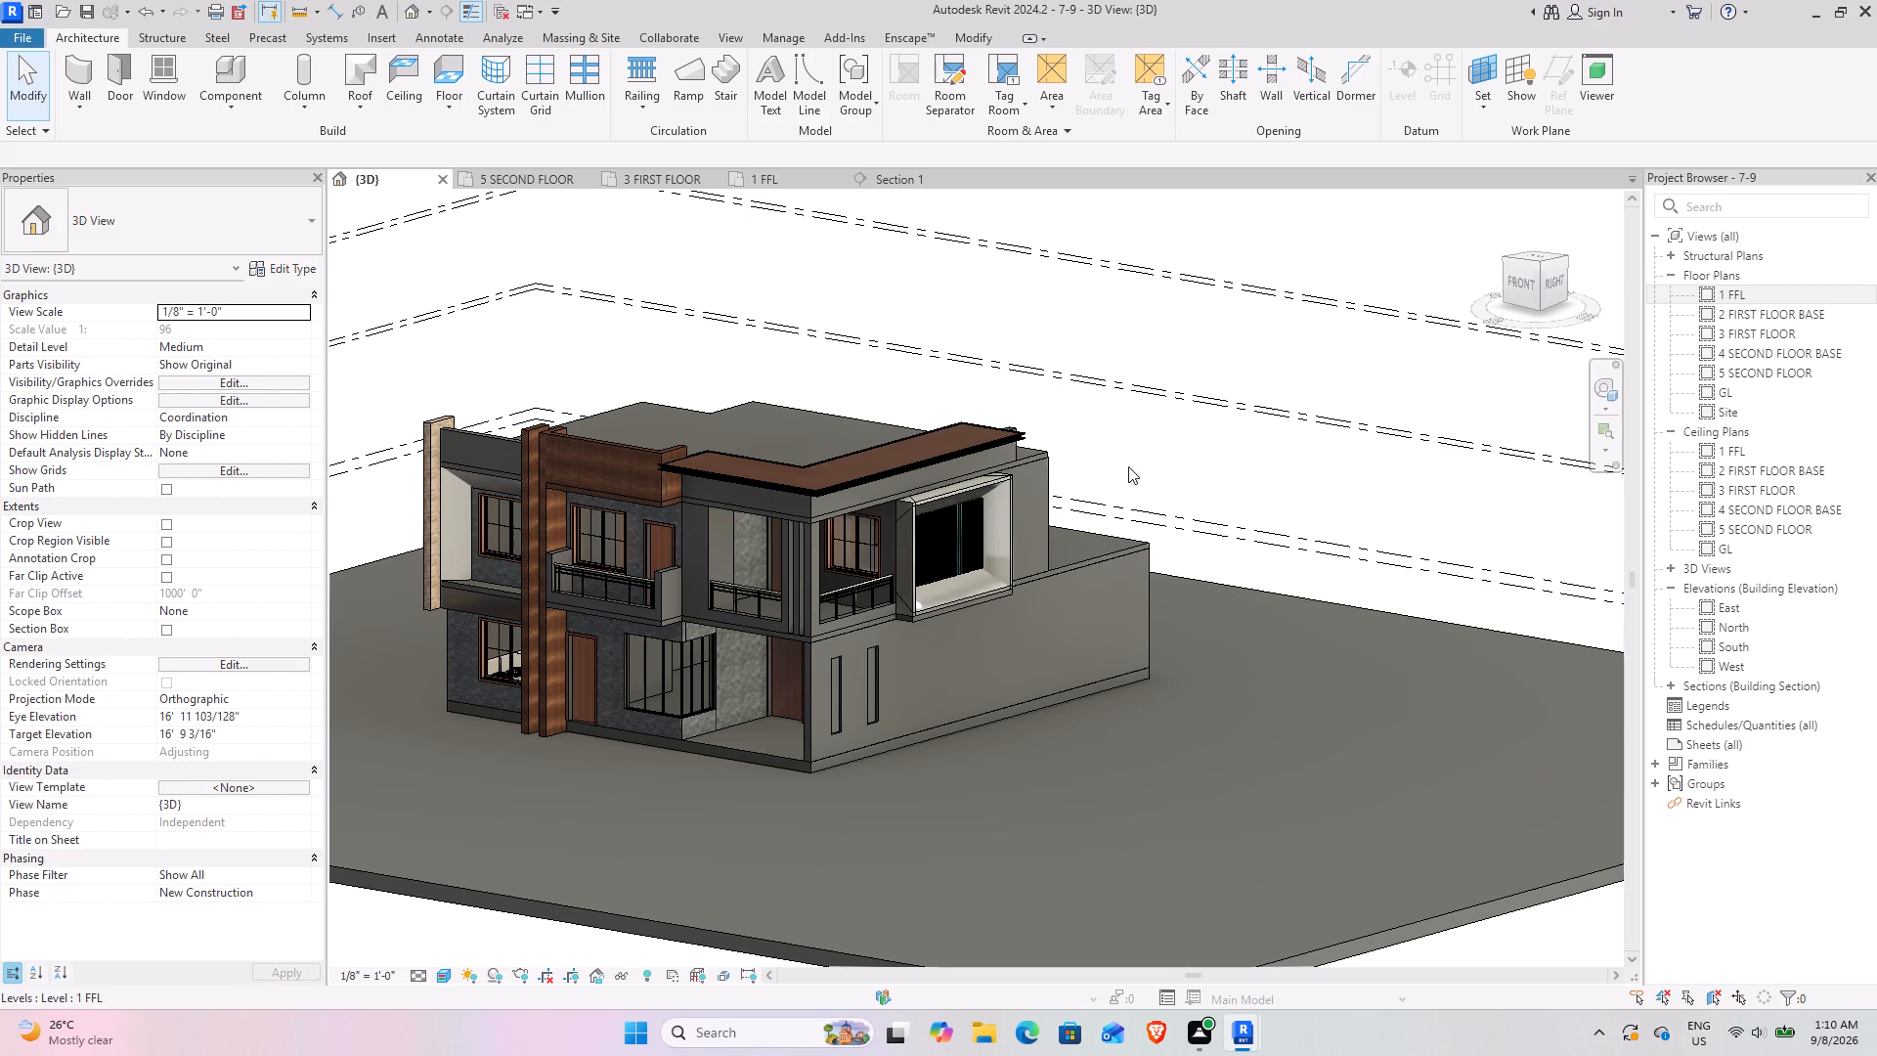
middle_click_drag(885, 549, 996, 520)
scroll(885, 417, "up", 2)
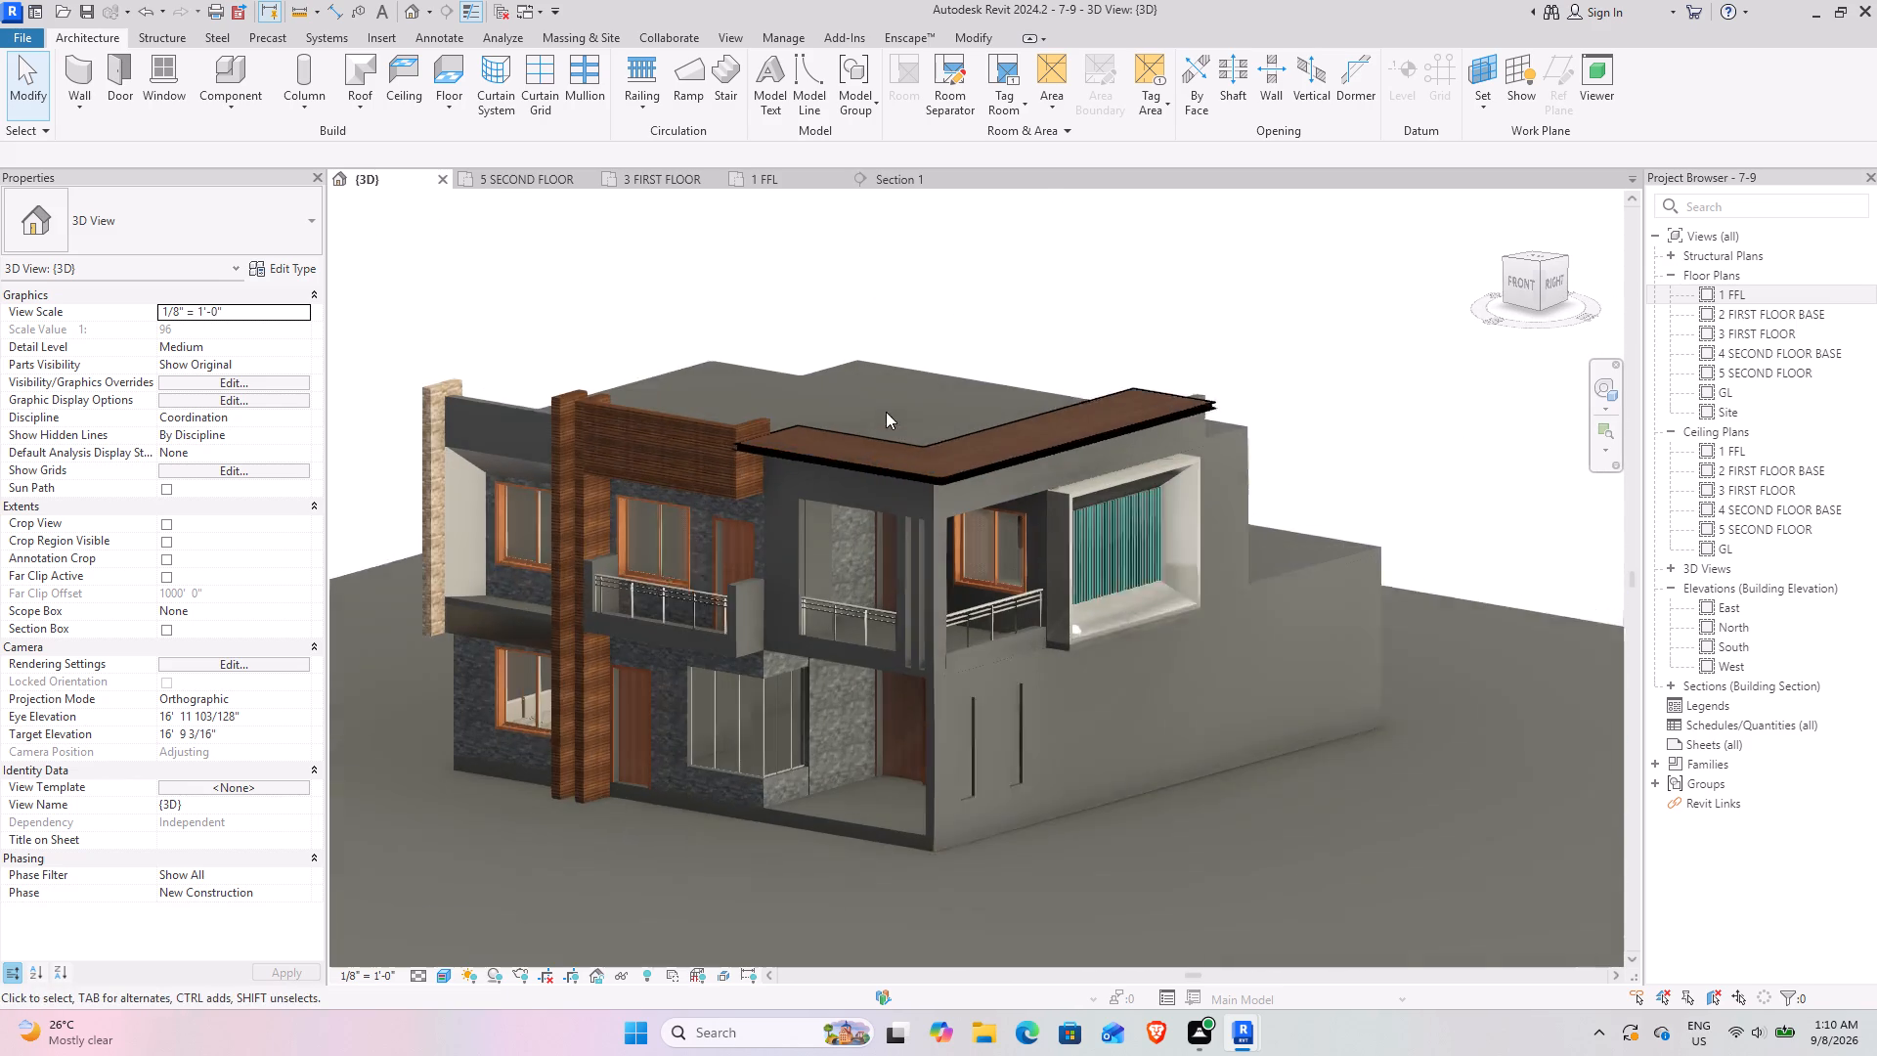
scroll(886, 412, "up", 1)
middle_click_drag(892, 522, 1006, 470)
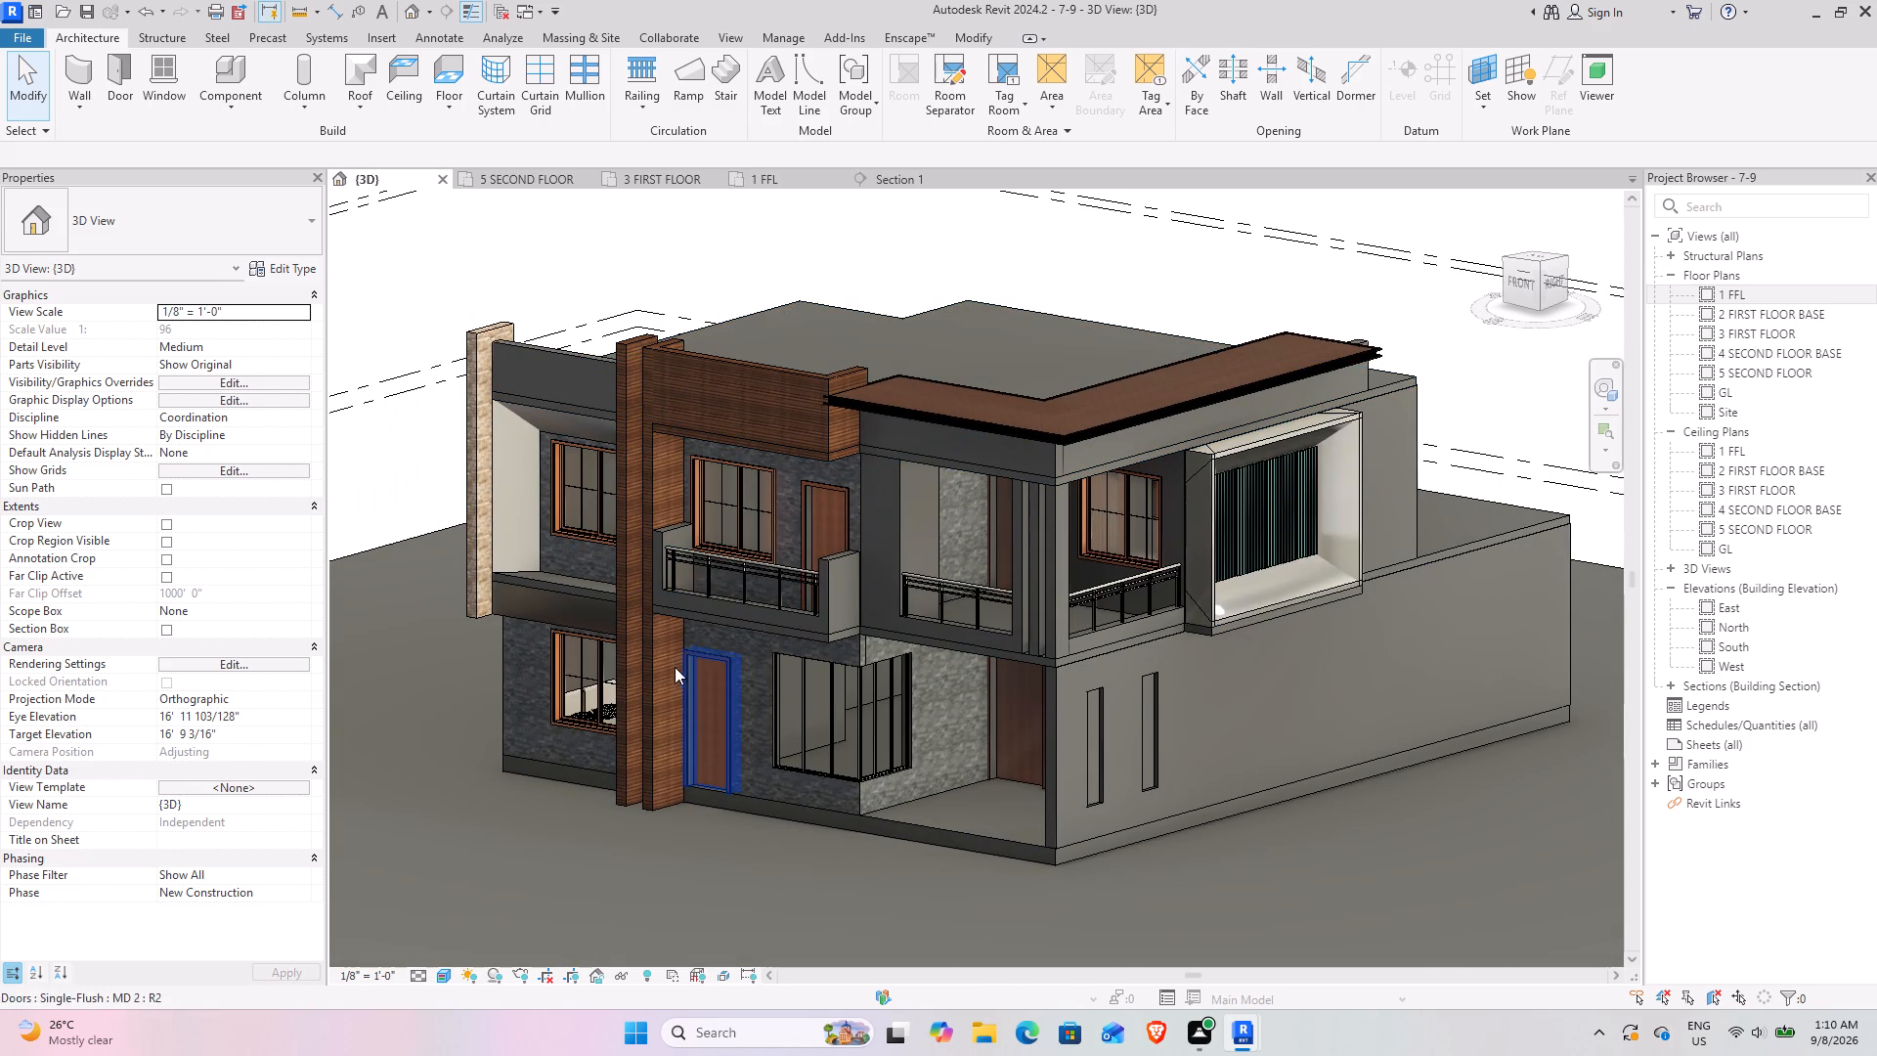
left_click(624, 712)
left_click(662, 858)
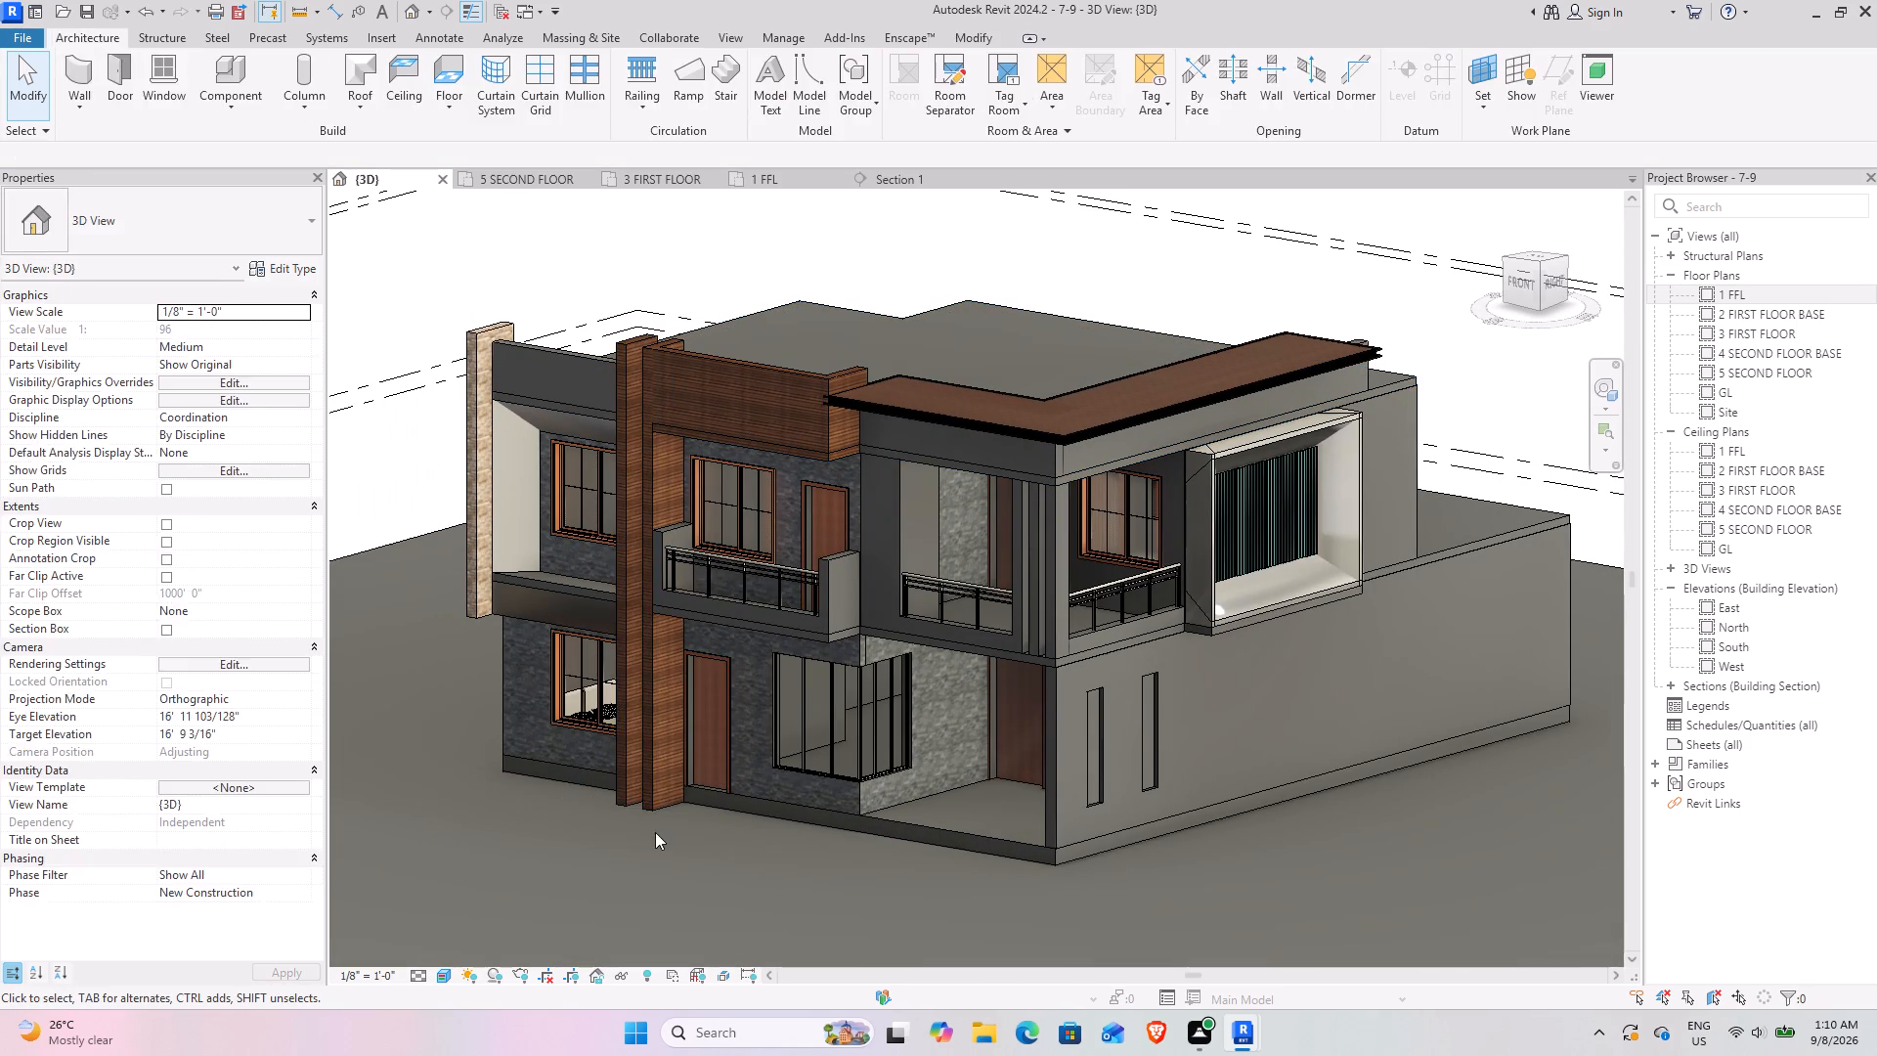
left_click(660, 776)
left_click(724, 876)
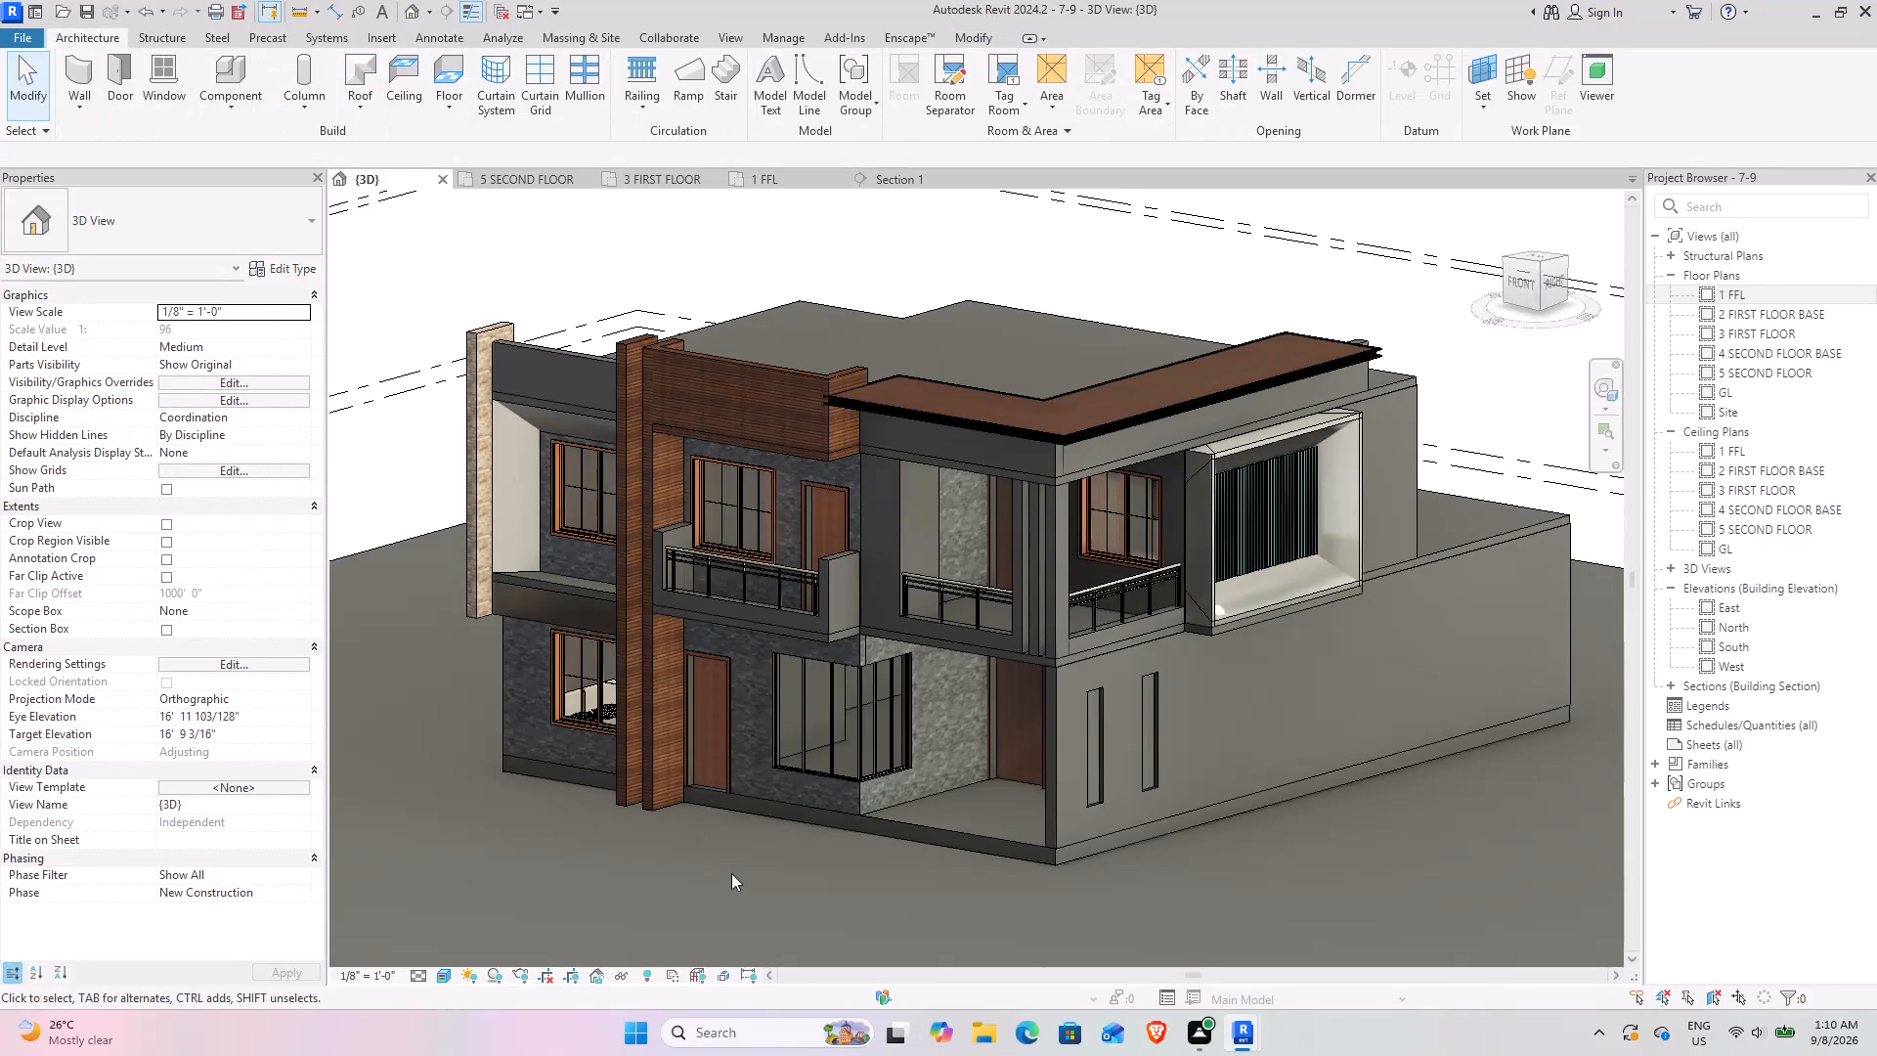
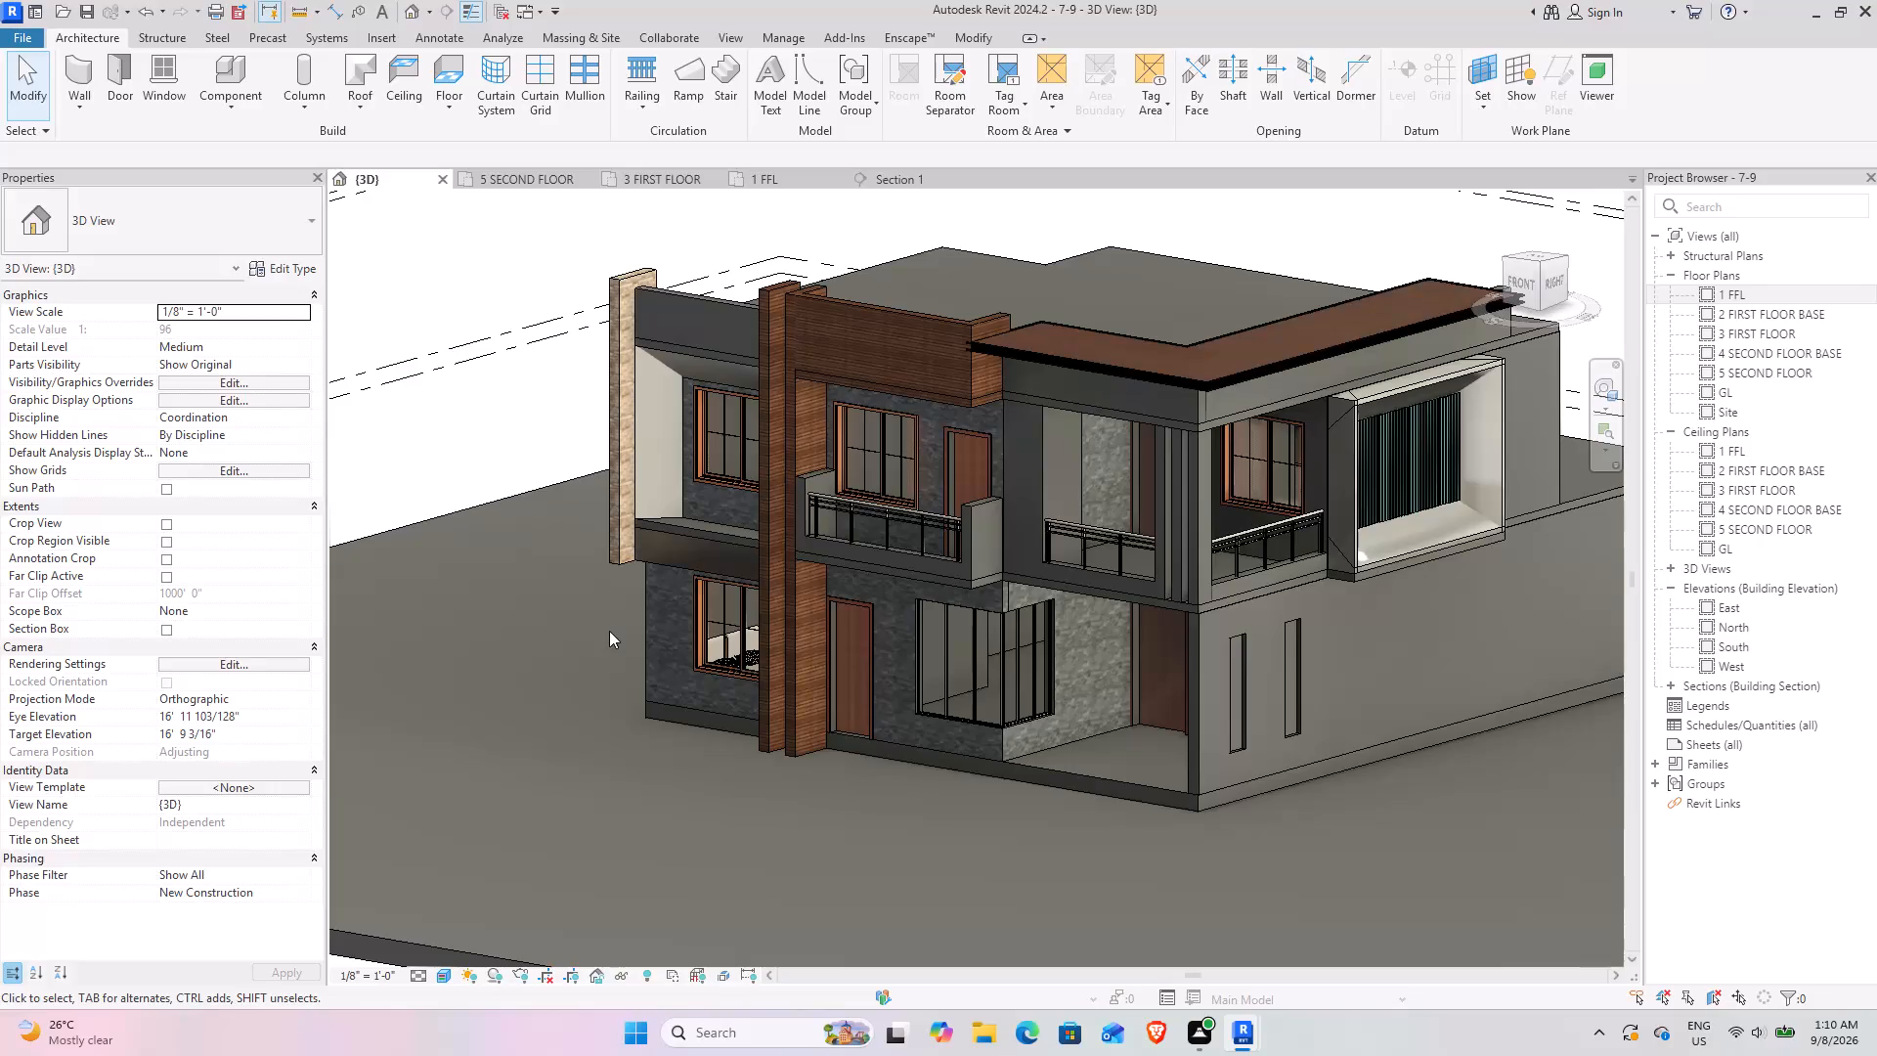
Examine the front-right corner of the house in the {3D} view, covering the balconies, corner posts, teal-membered frame and L-shaped roof band.
left_click(655, 631)
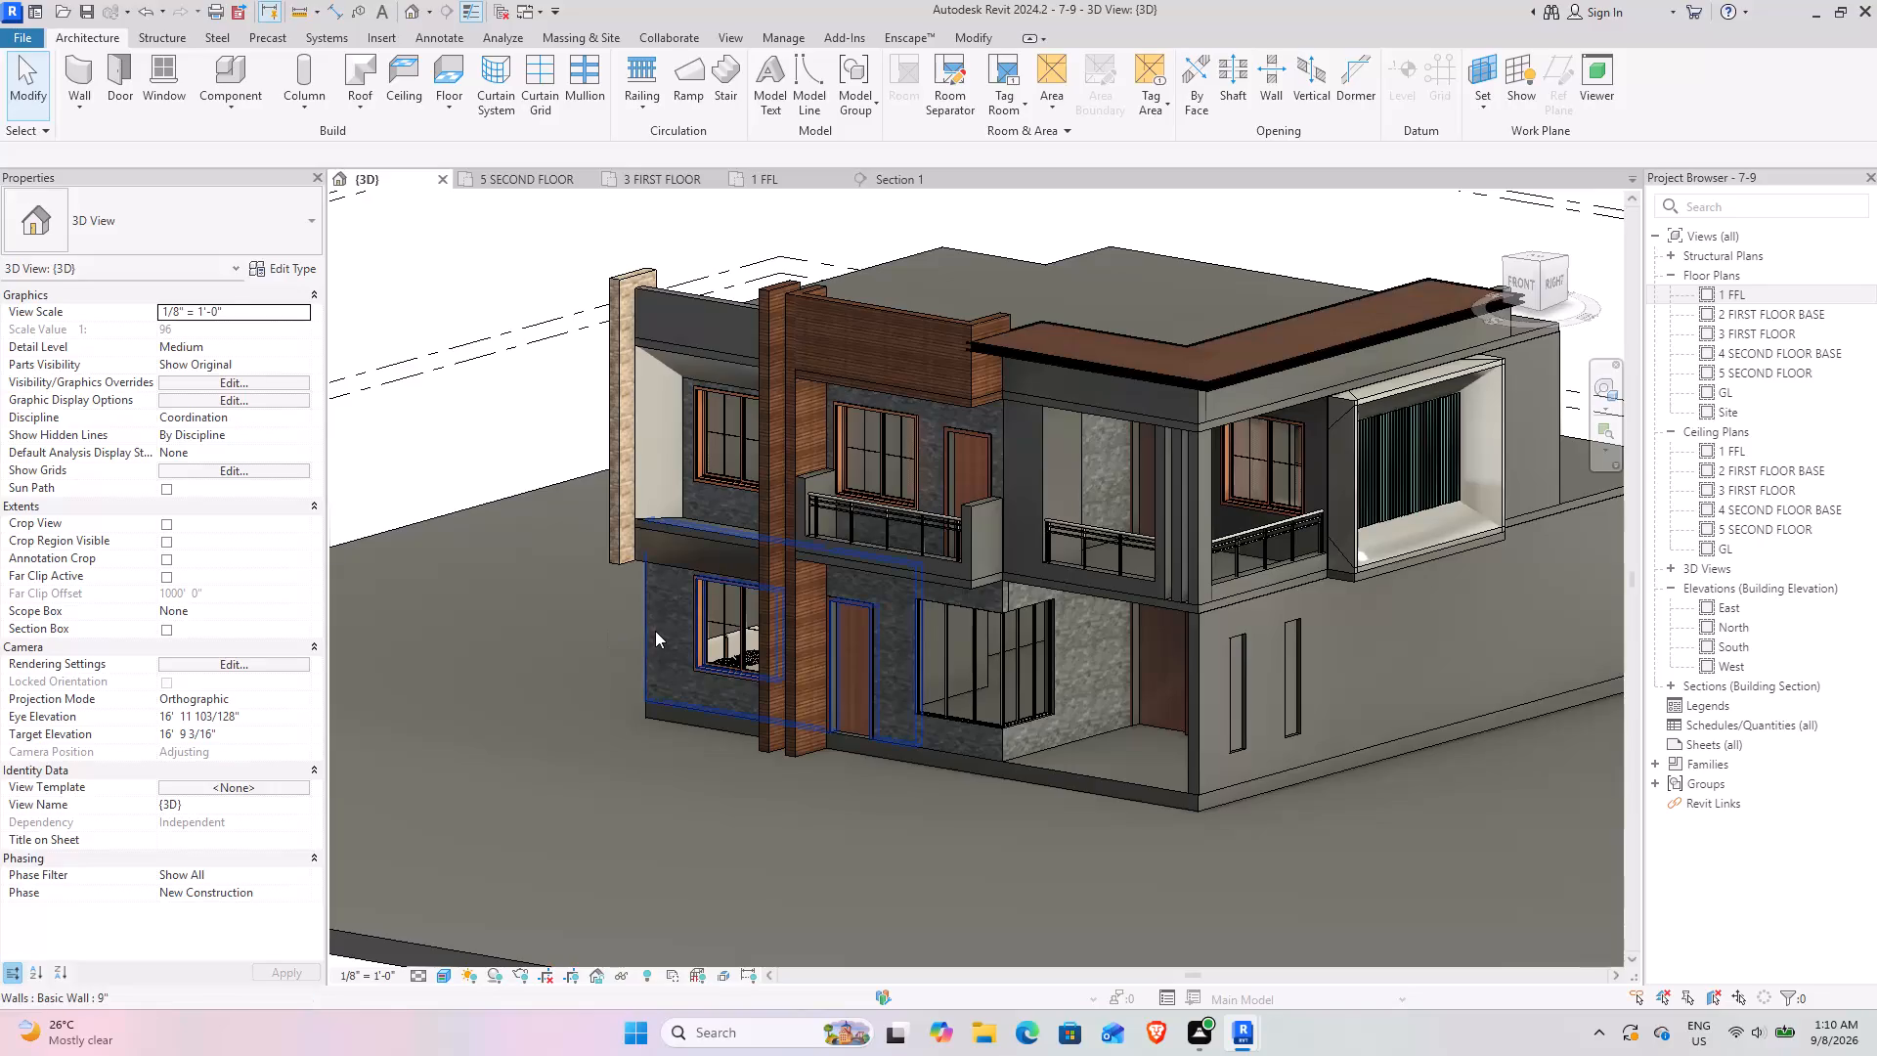
left_click(584, 641)
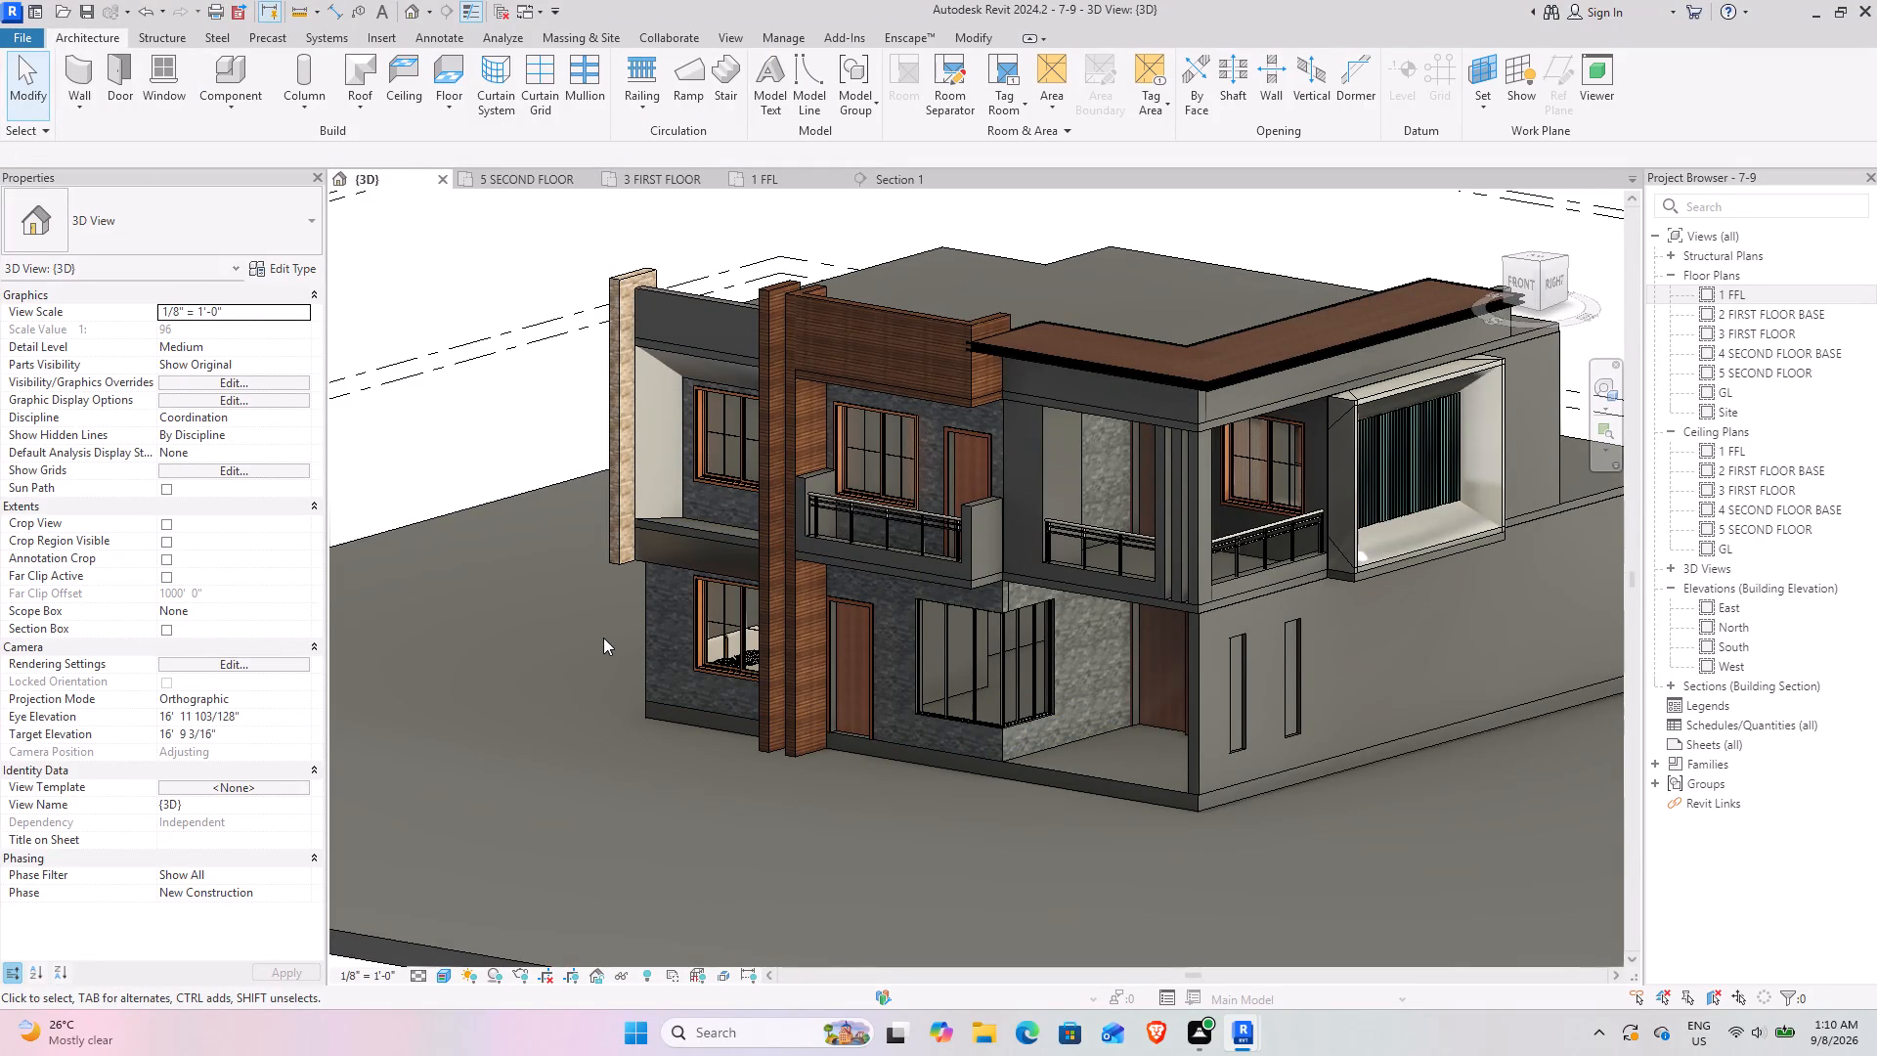
middle_click_drag(900, 653, 806, 651)
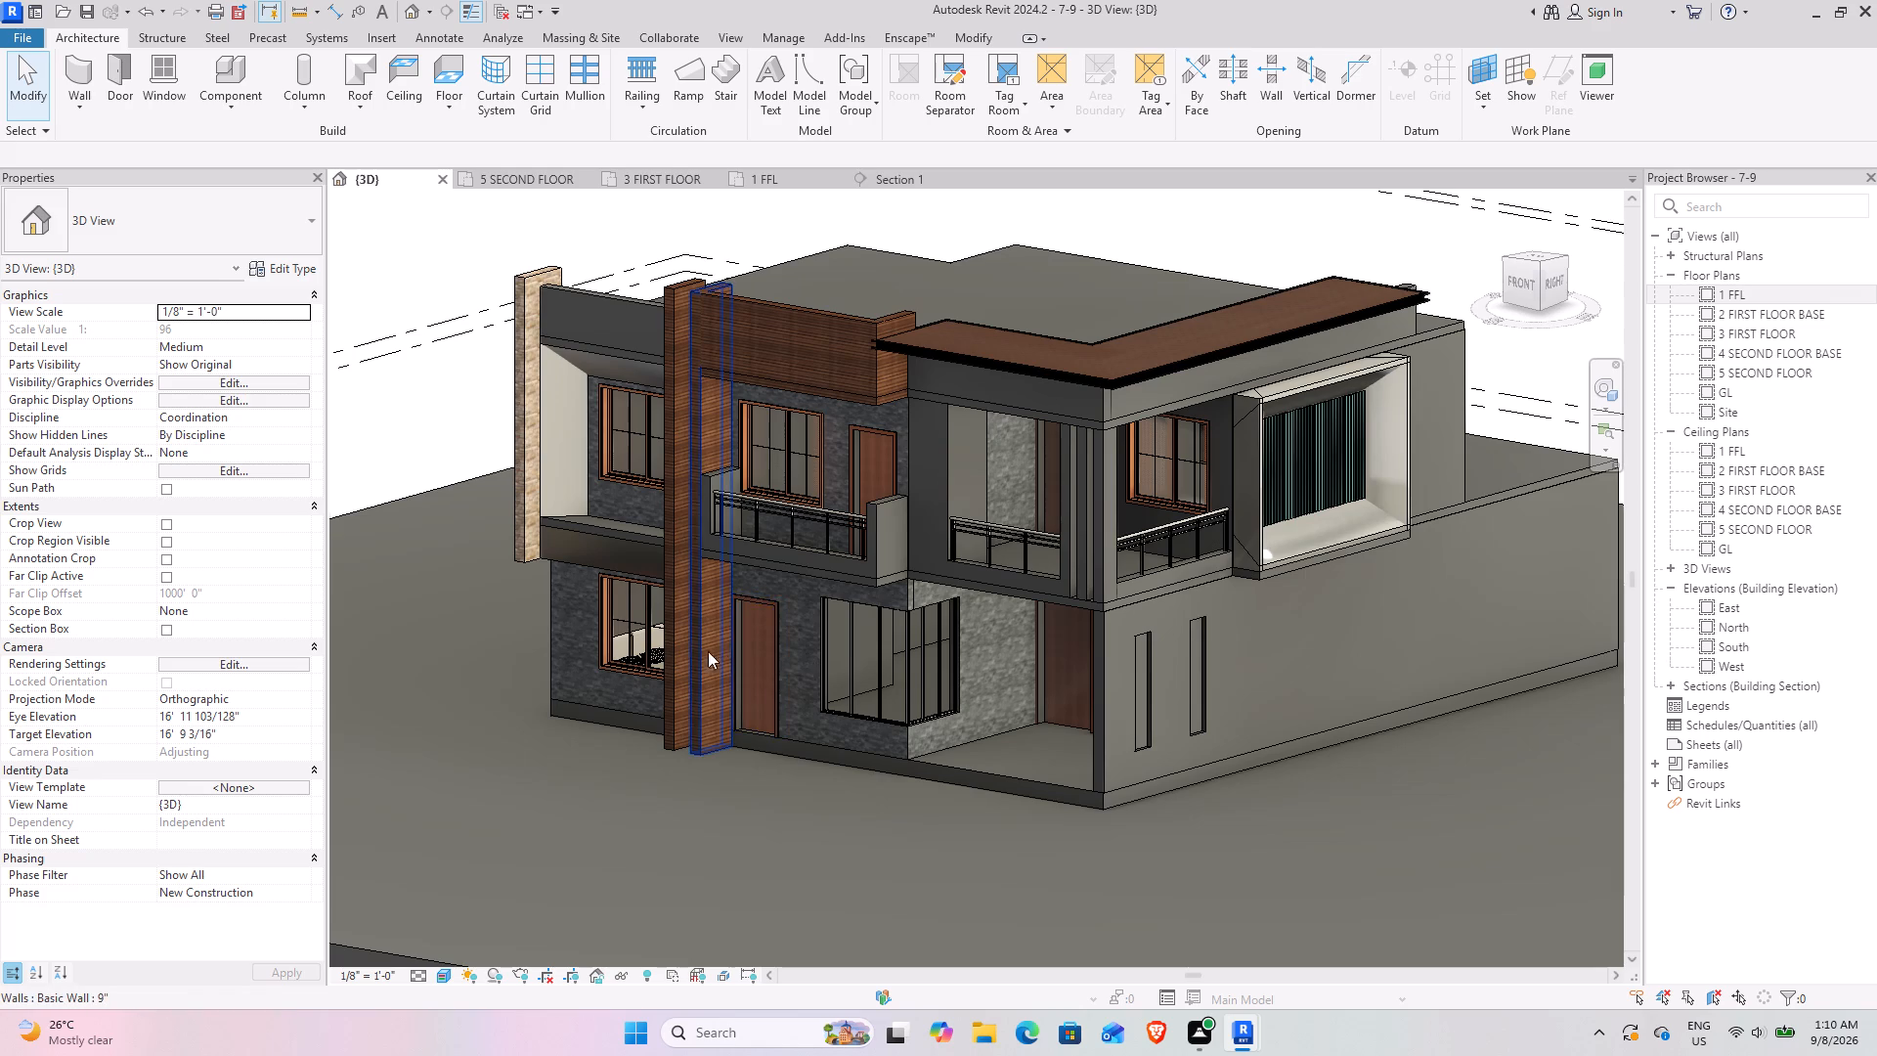
scroll(774, 605, "down", 3)
middle_click_drag(901, 628, 726, 628)
scroll(907, 488, "up", 3)
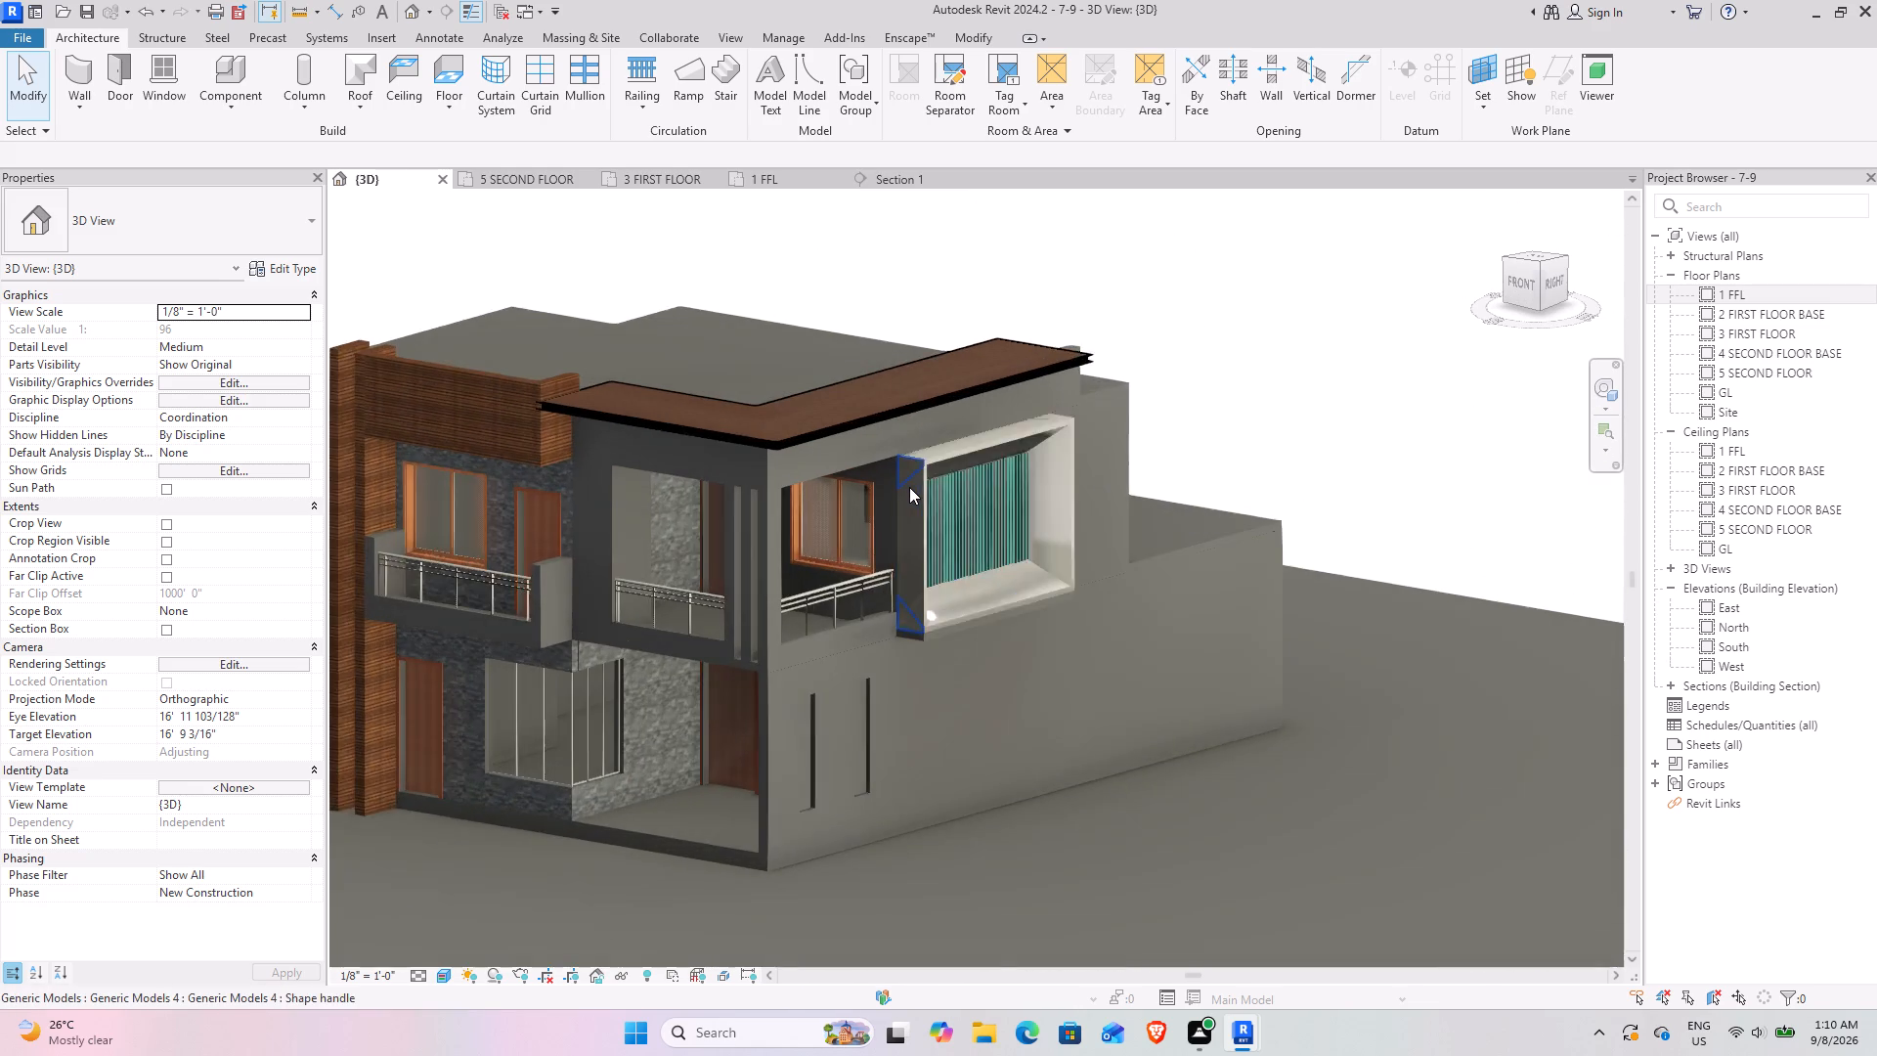
scroll(917, 493, "up", 3)
middle_click_drag(739, 533, 1012, 434)
scroll(938, 550, "down", 2)
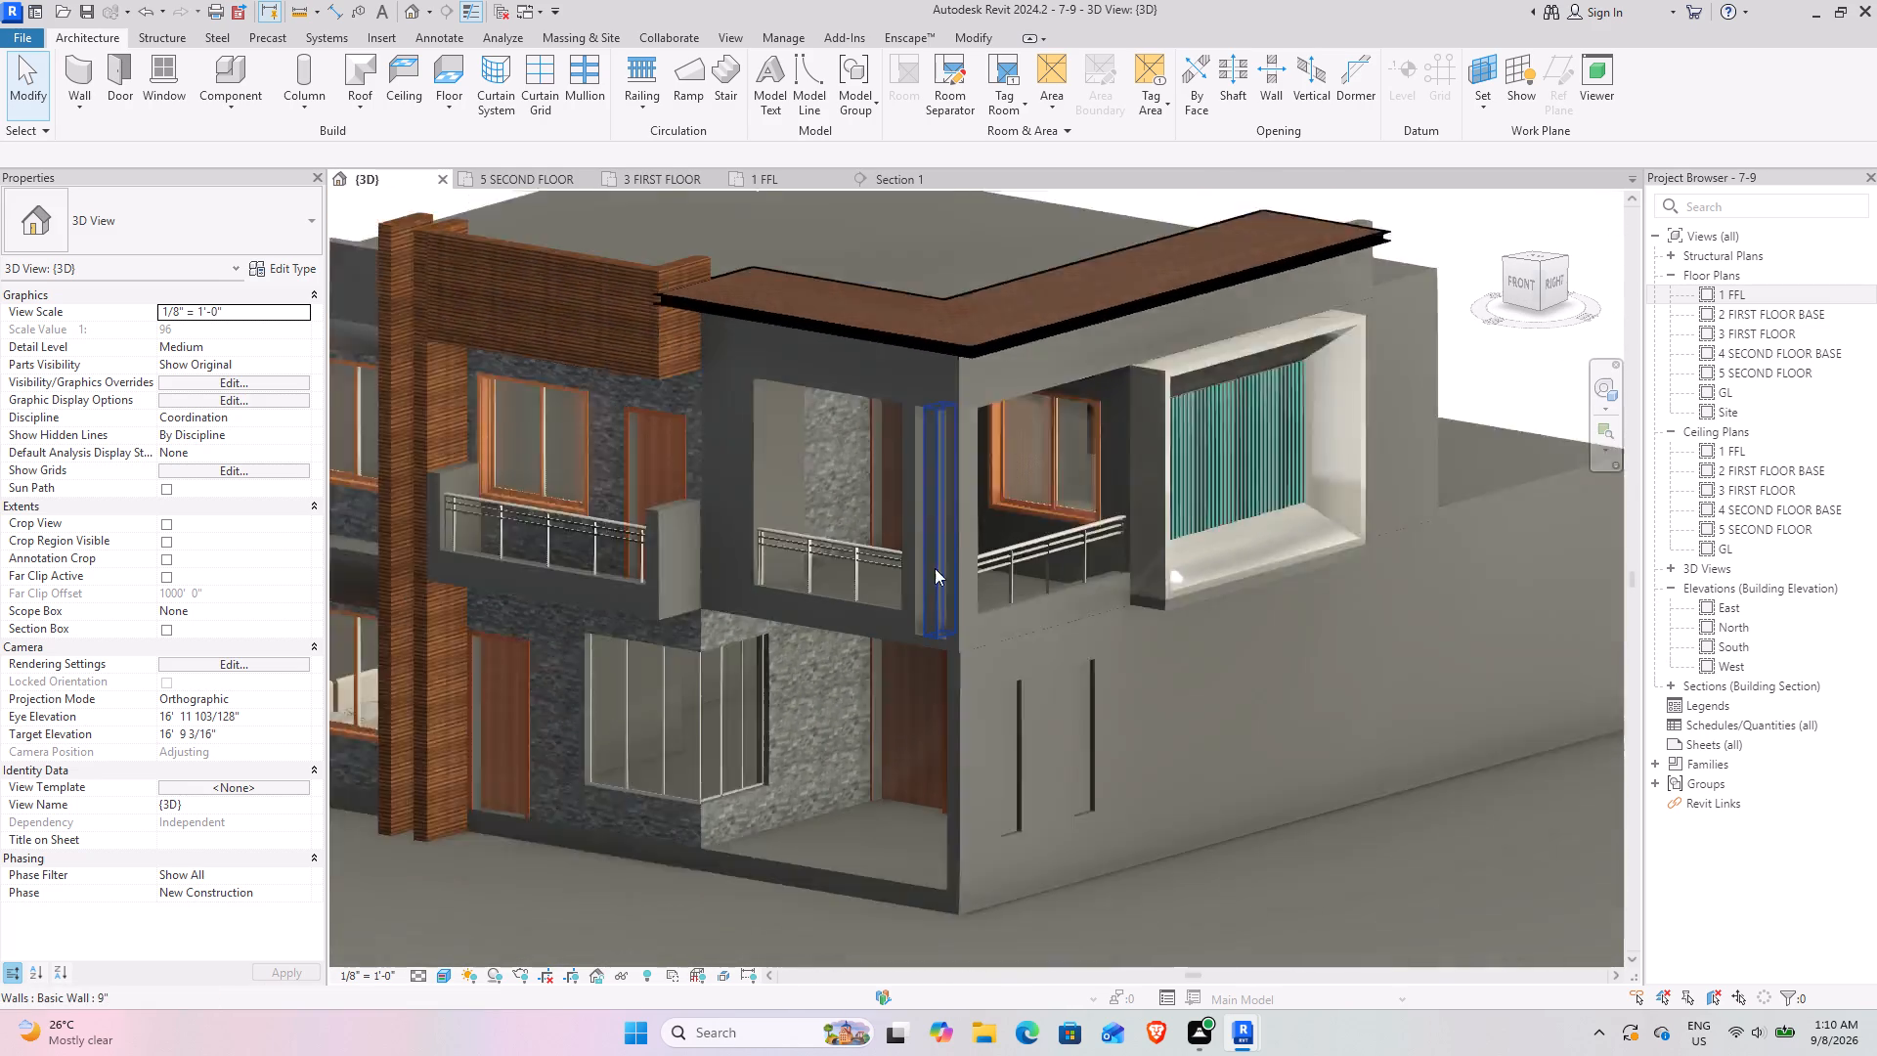
scroll(935, 568, "down", 1)
middle_click_drag(769, 550, 909, 554)
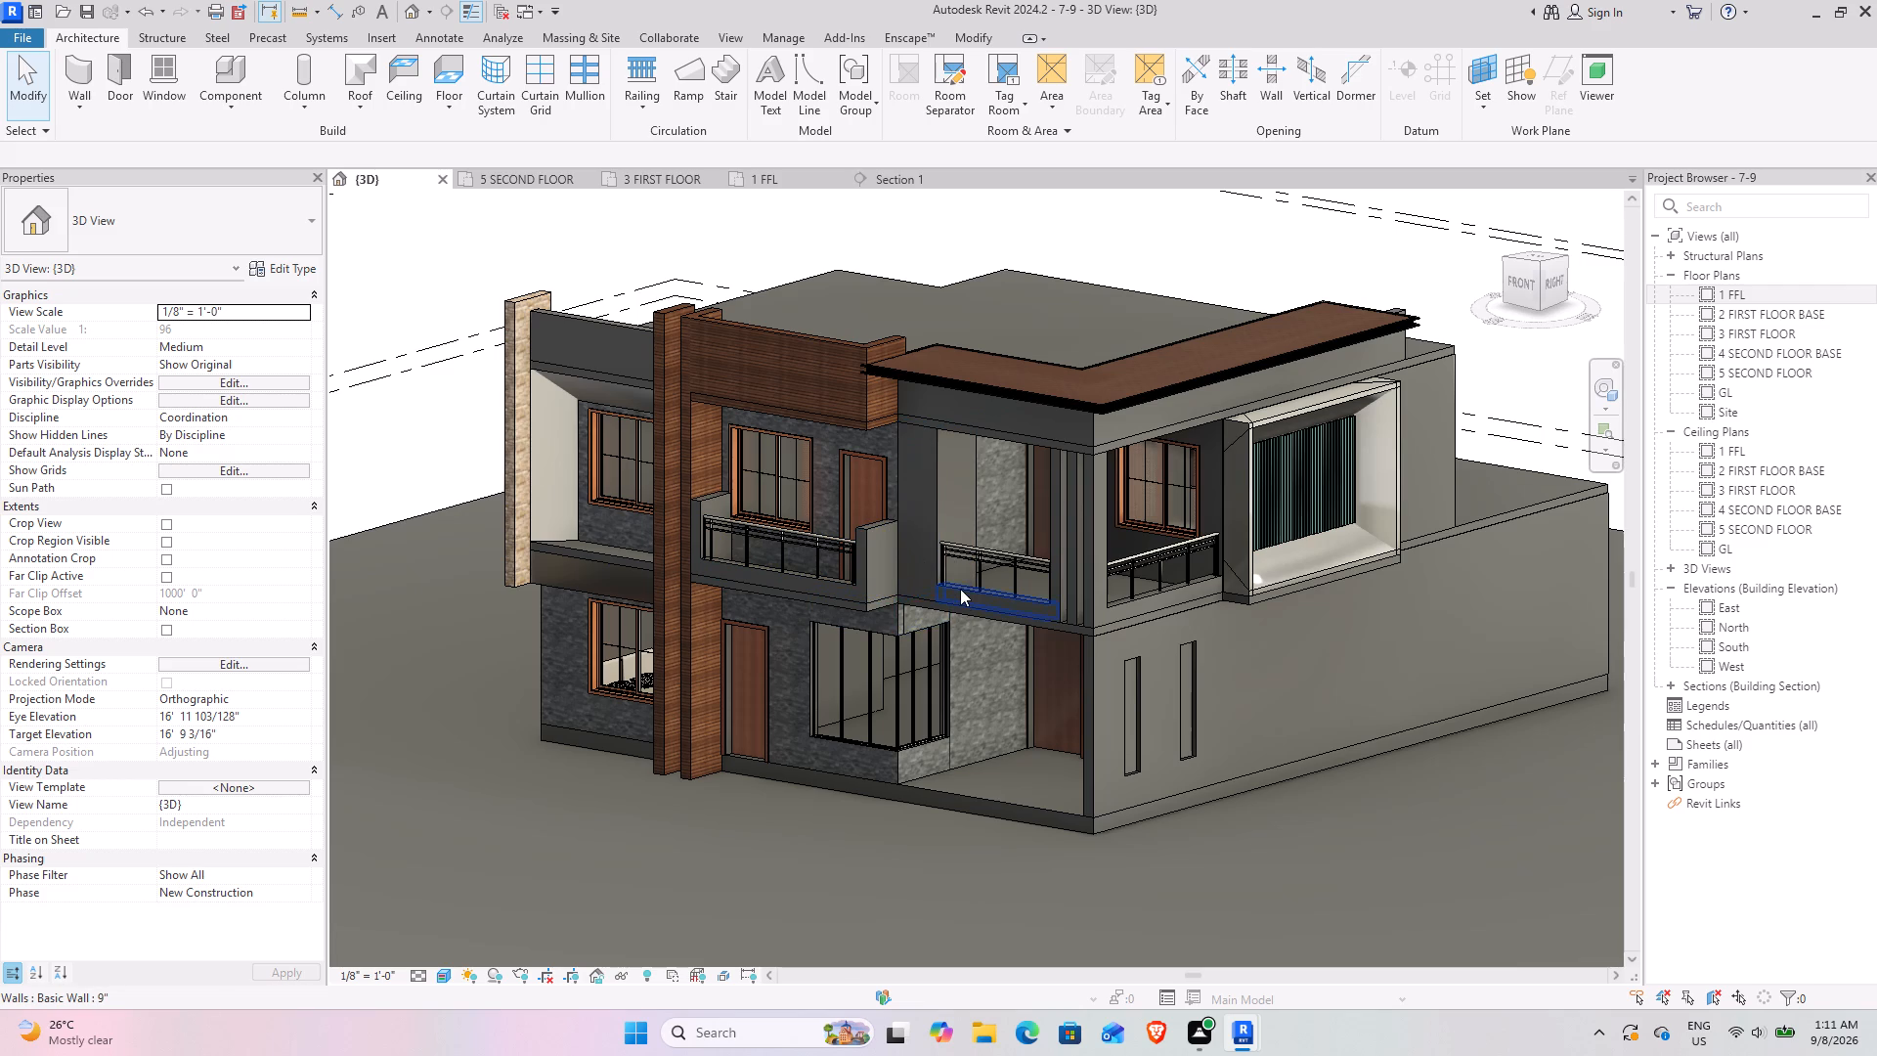
scroll(961, 588, "down", 2)
middle_click_drag(964, 584, 875, 571)
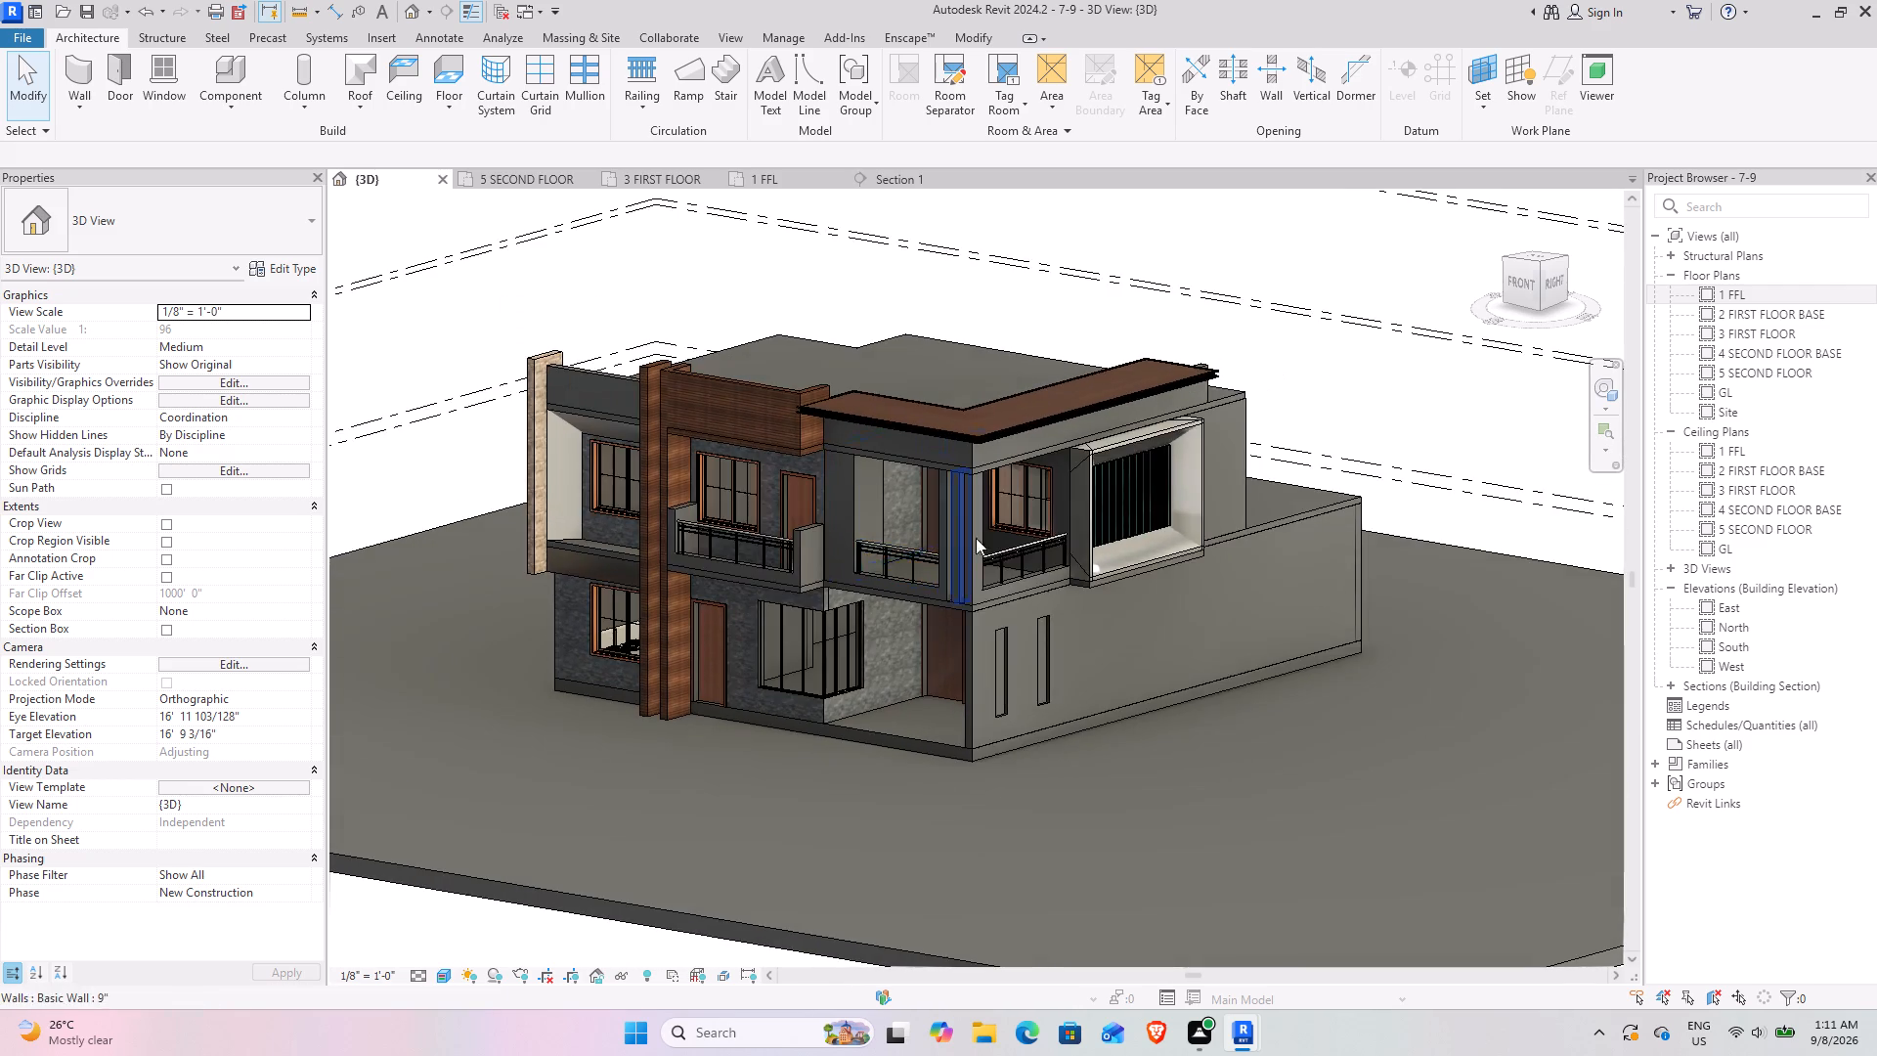
scroll(997, 538, "up", 2)
middle_click_drag(1031, 584, 1002, 579)
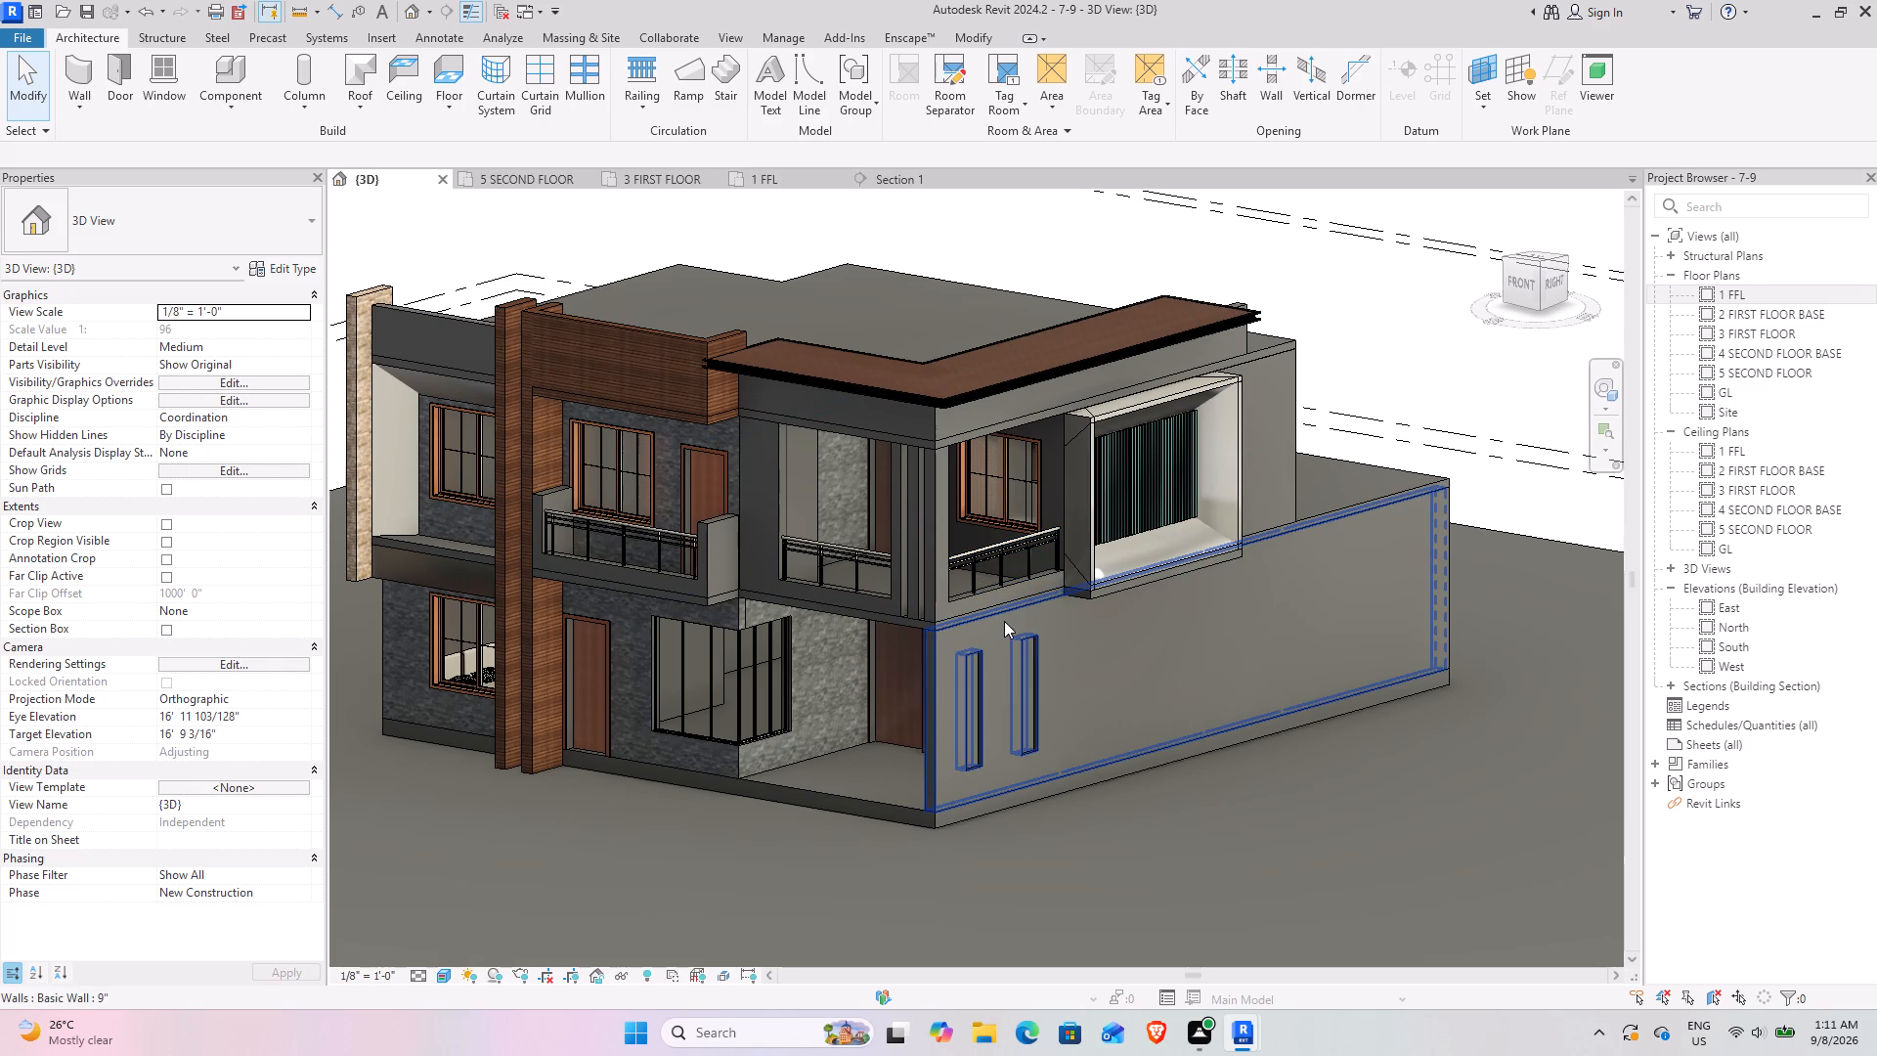
middle_click_drag(926, 465, 1019, 437)
scroll(1016, 567, "up", 3)
middle_click_drag(1042, 549, 956, 515)
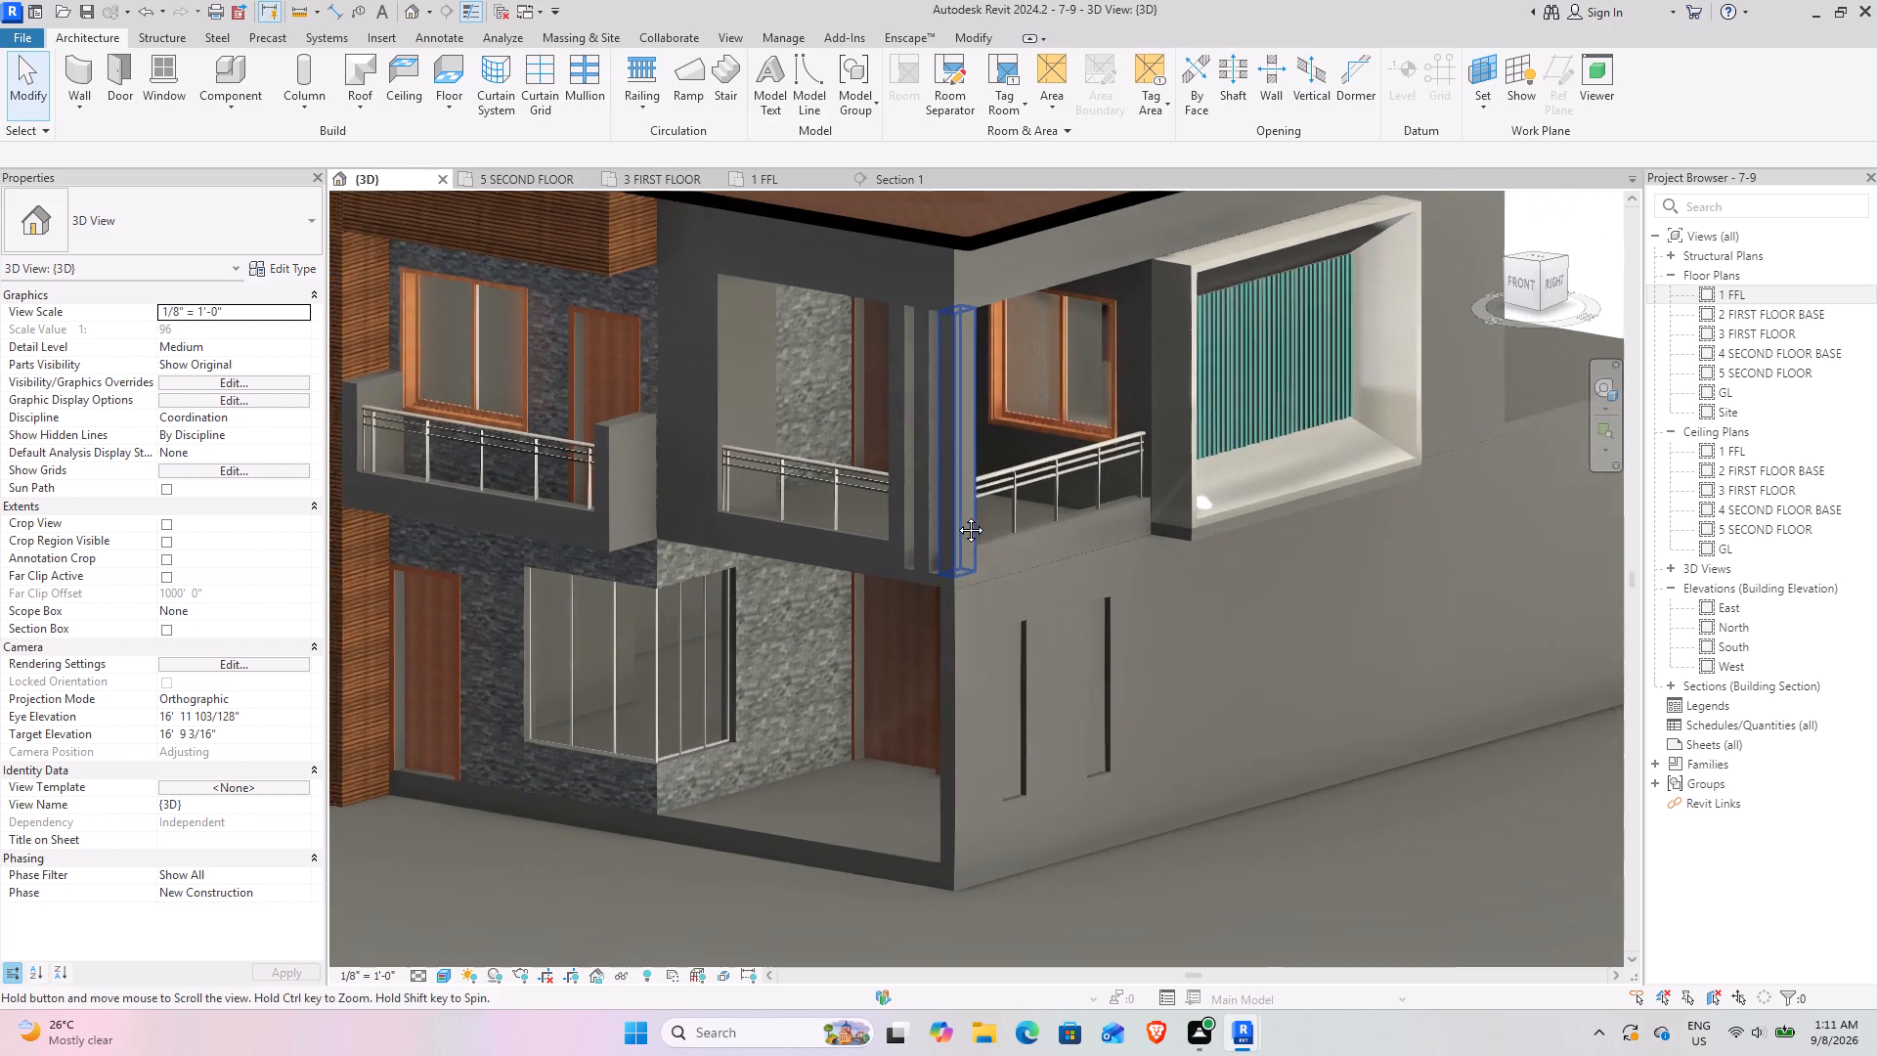
middle_click_drag(956, 515, 947, 511)
scroll(941, 504, "down", 2)
middle_click_drag(943, 502, 1081, 501)
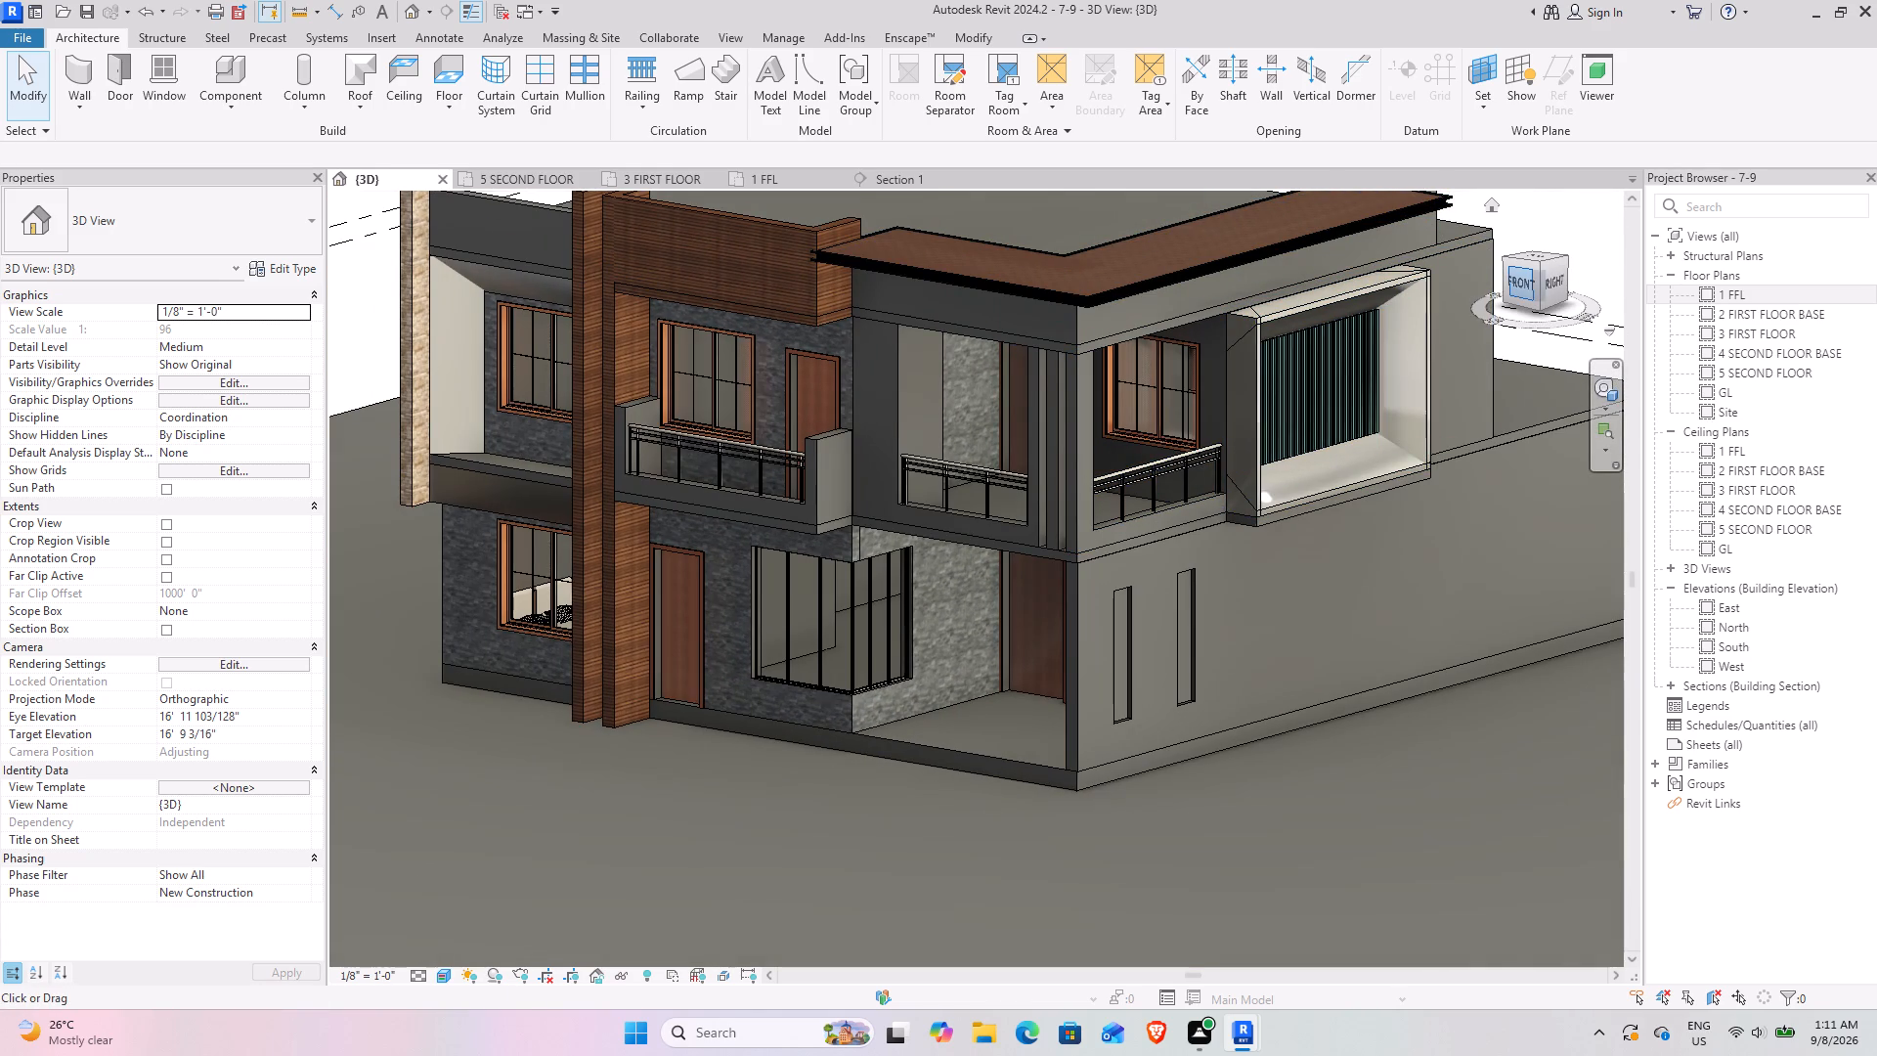
Inspect the house from a level front-right view, checking the first-floor balcony's low walls and the dark band beside the timber portal without editing.
left_click_drag(1532, 278, 1503, 241)
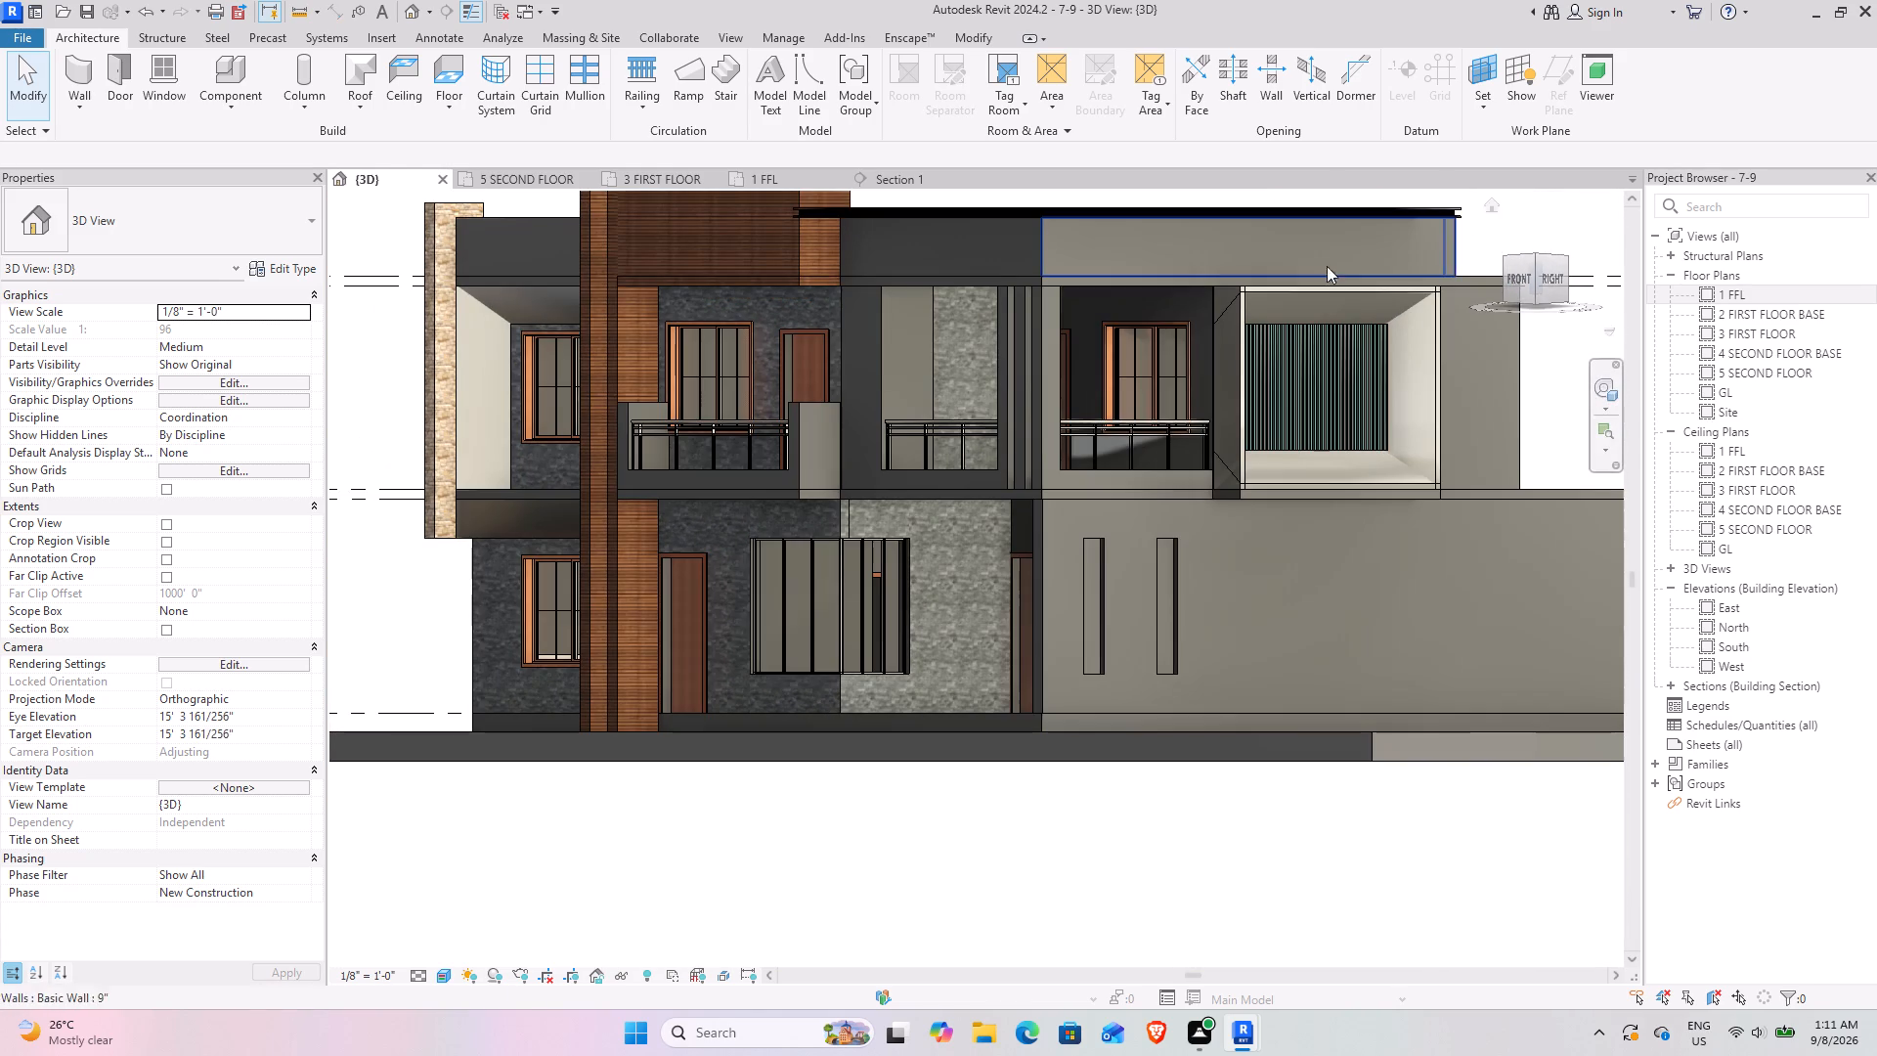
middle_click_drag(1118, 400, 1121, 485)
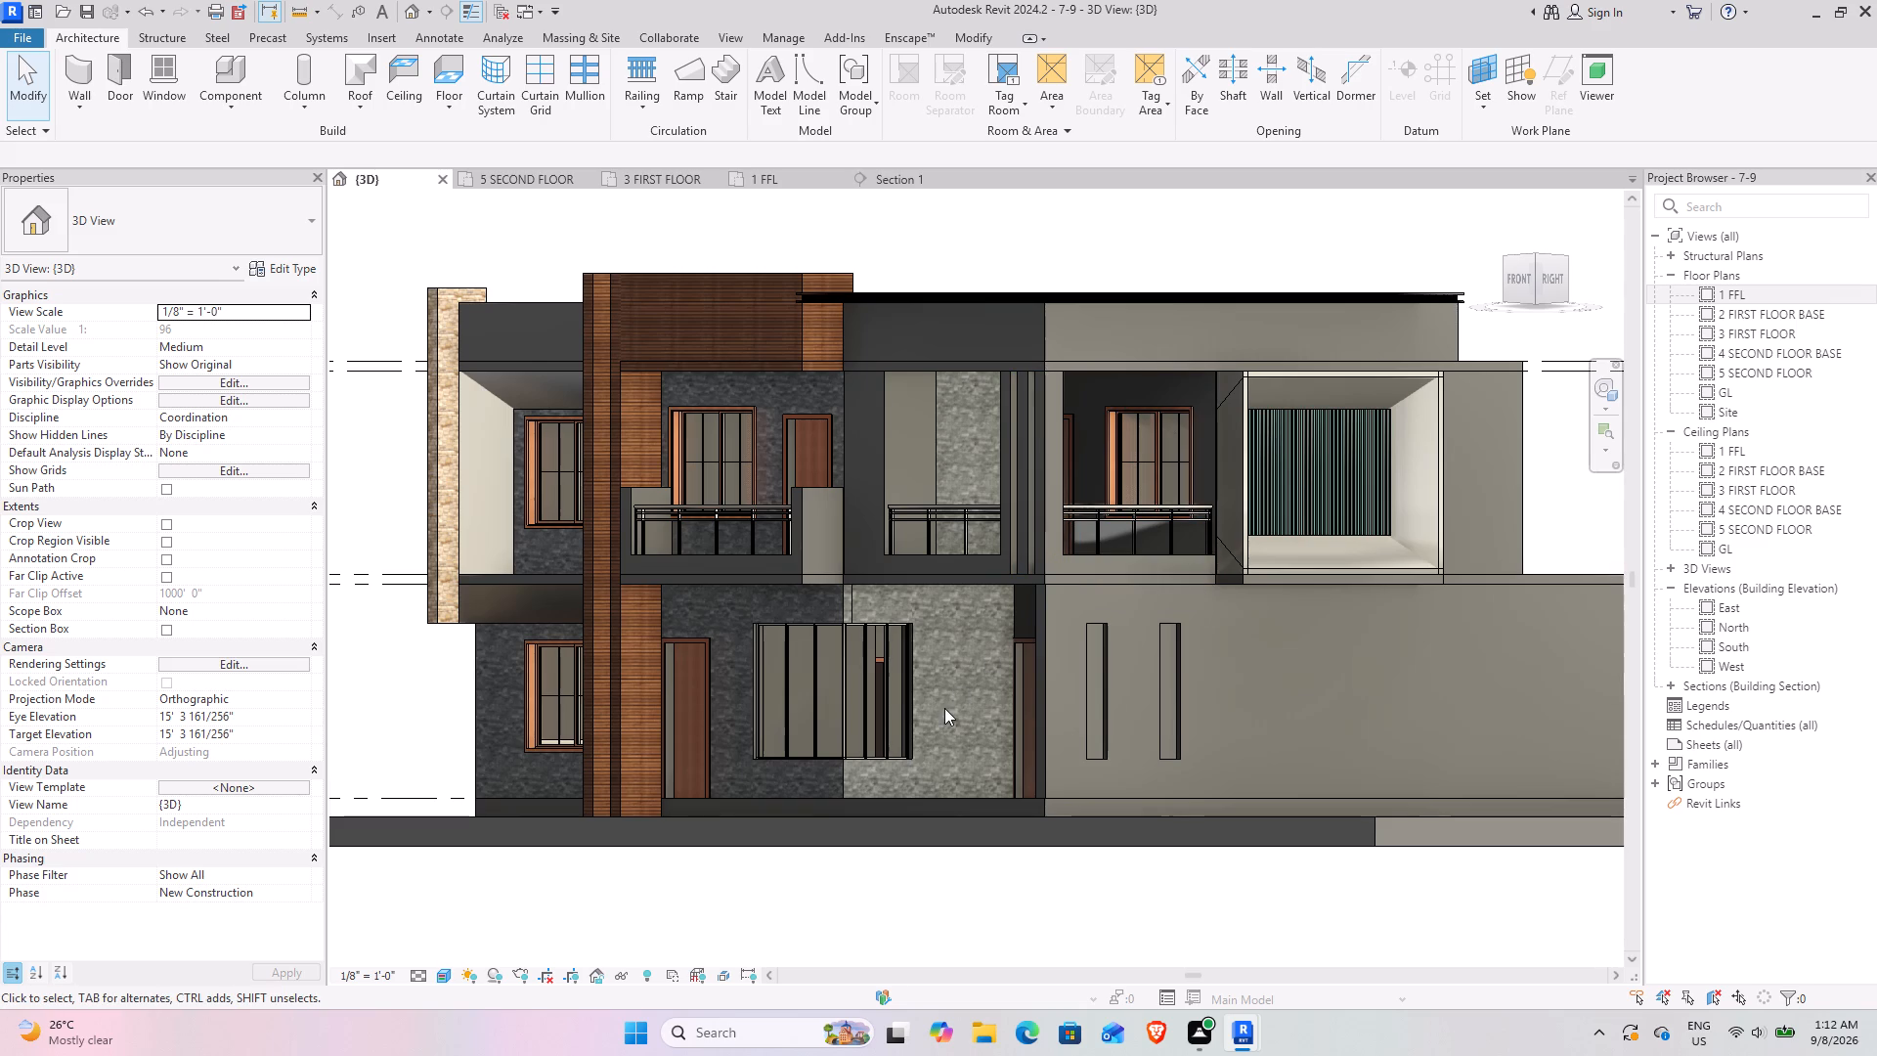
left_click(1036, 658)
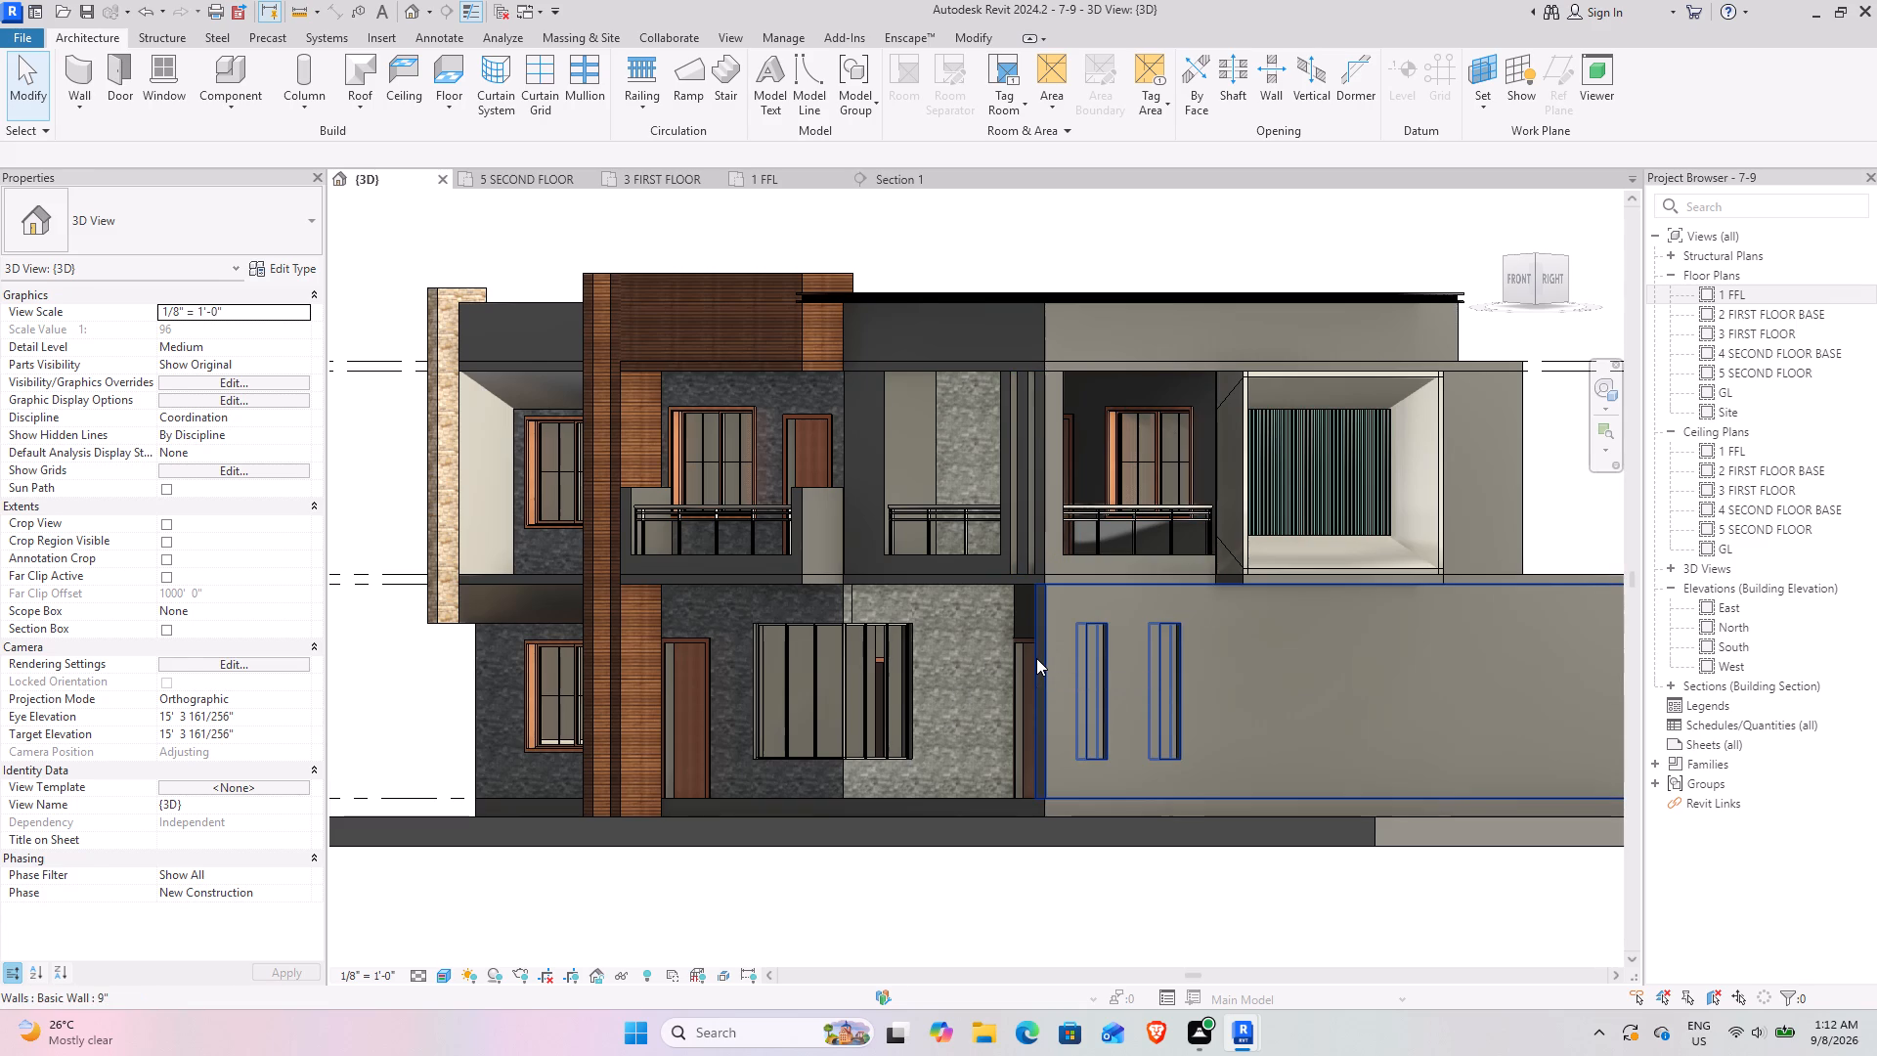
left_click(1030, 941)
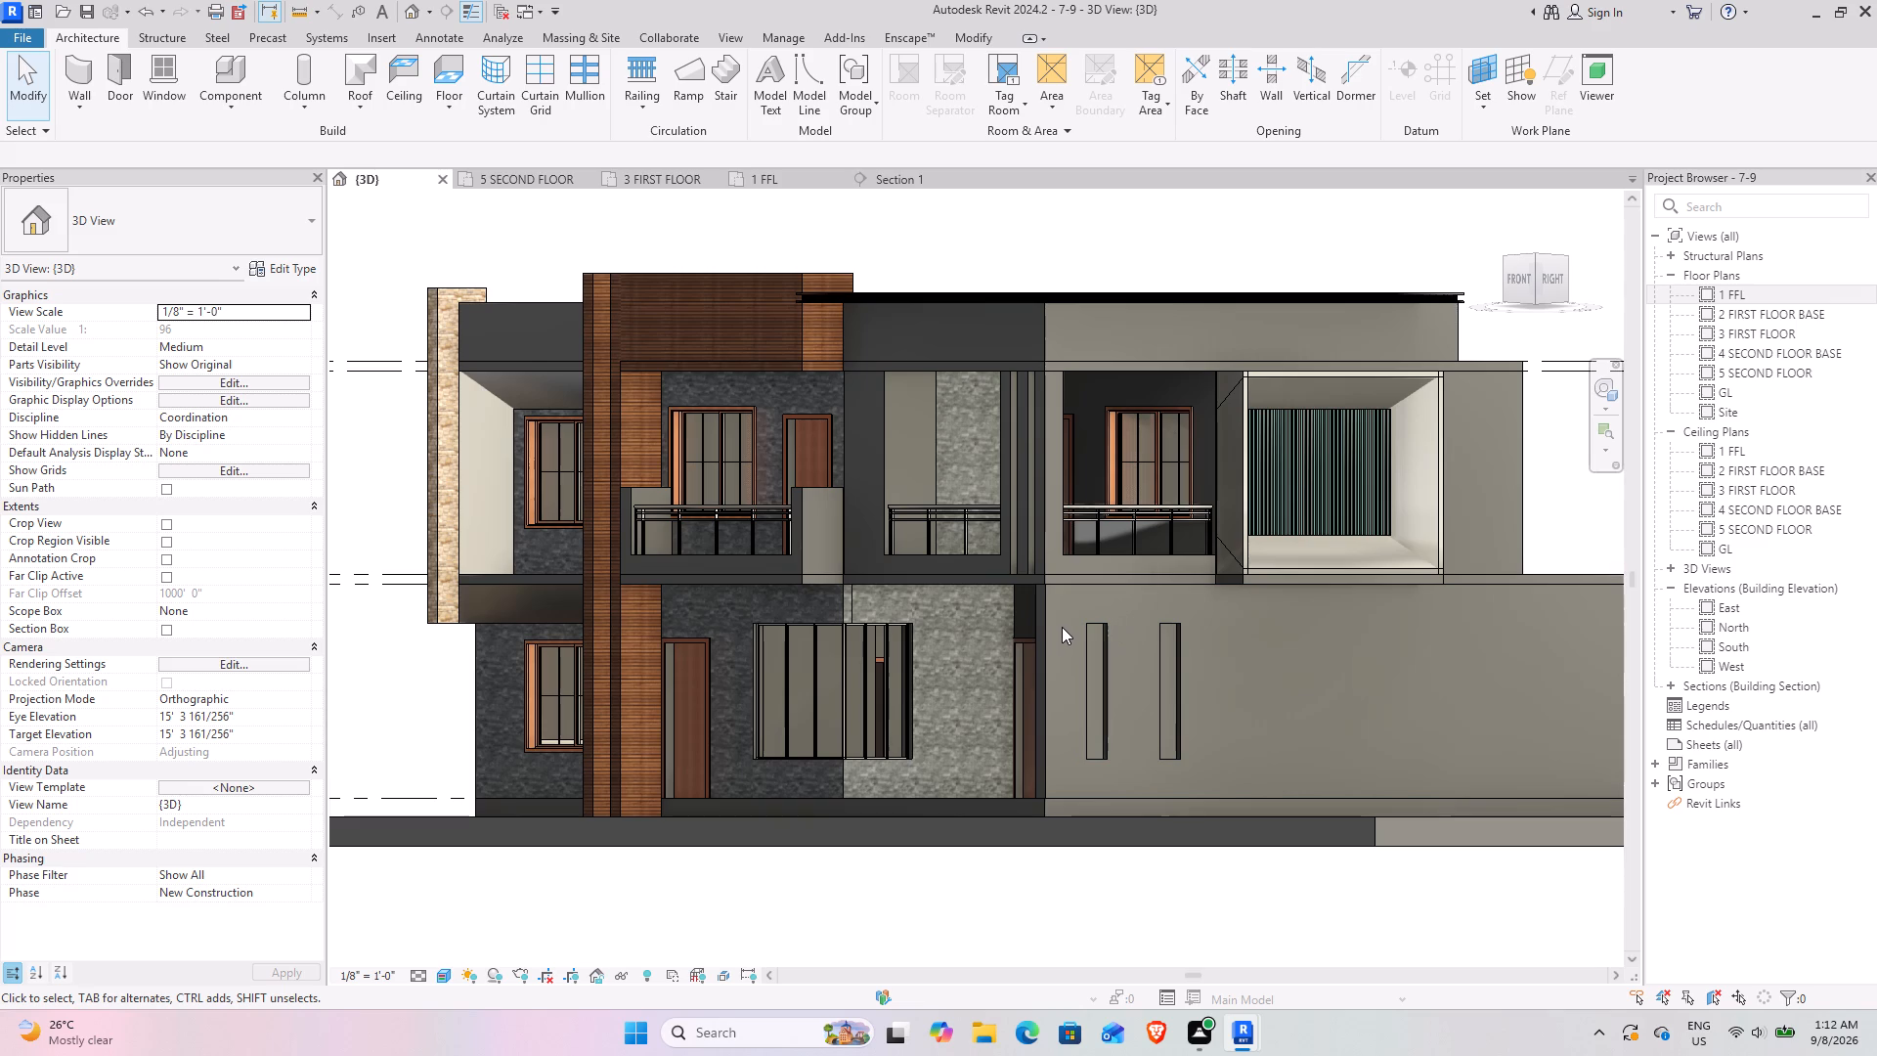
left_click(787, 552)
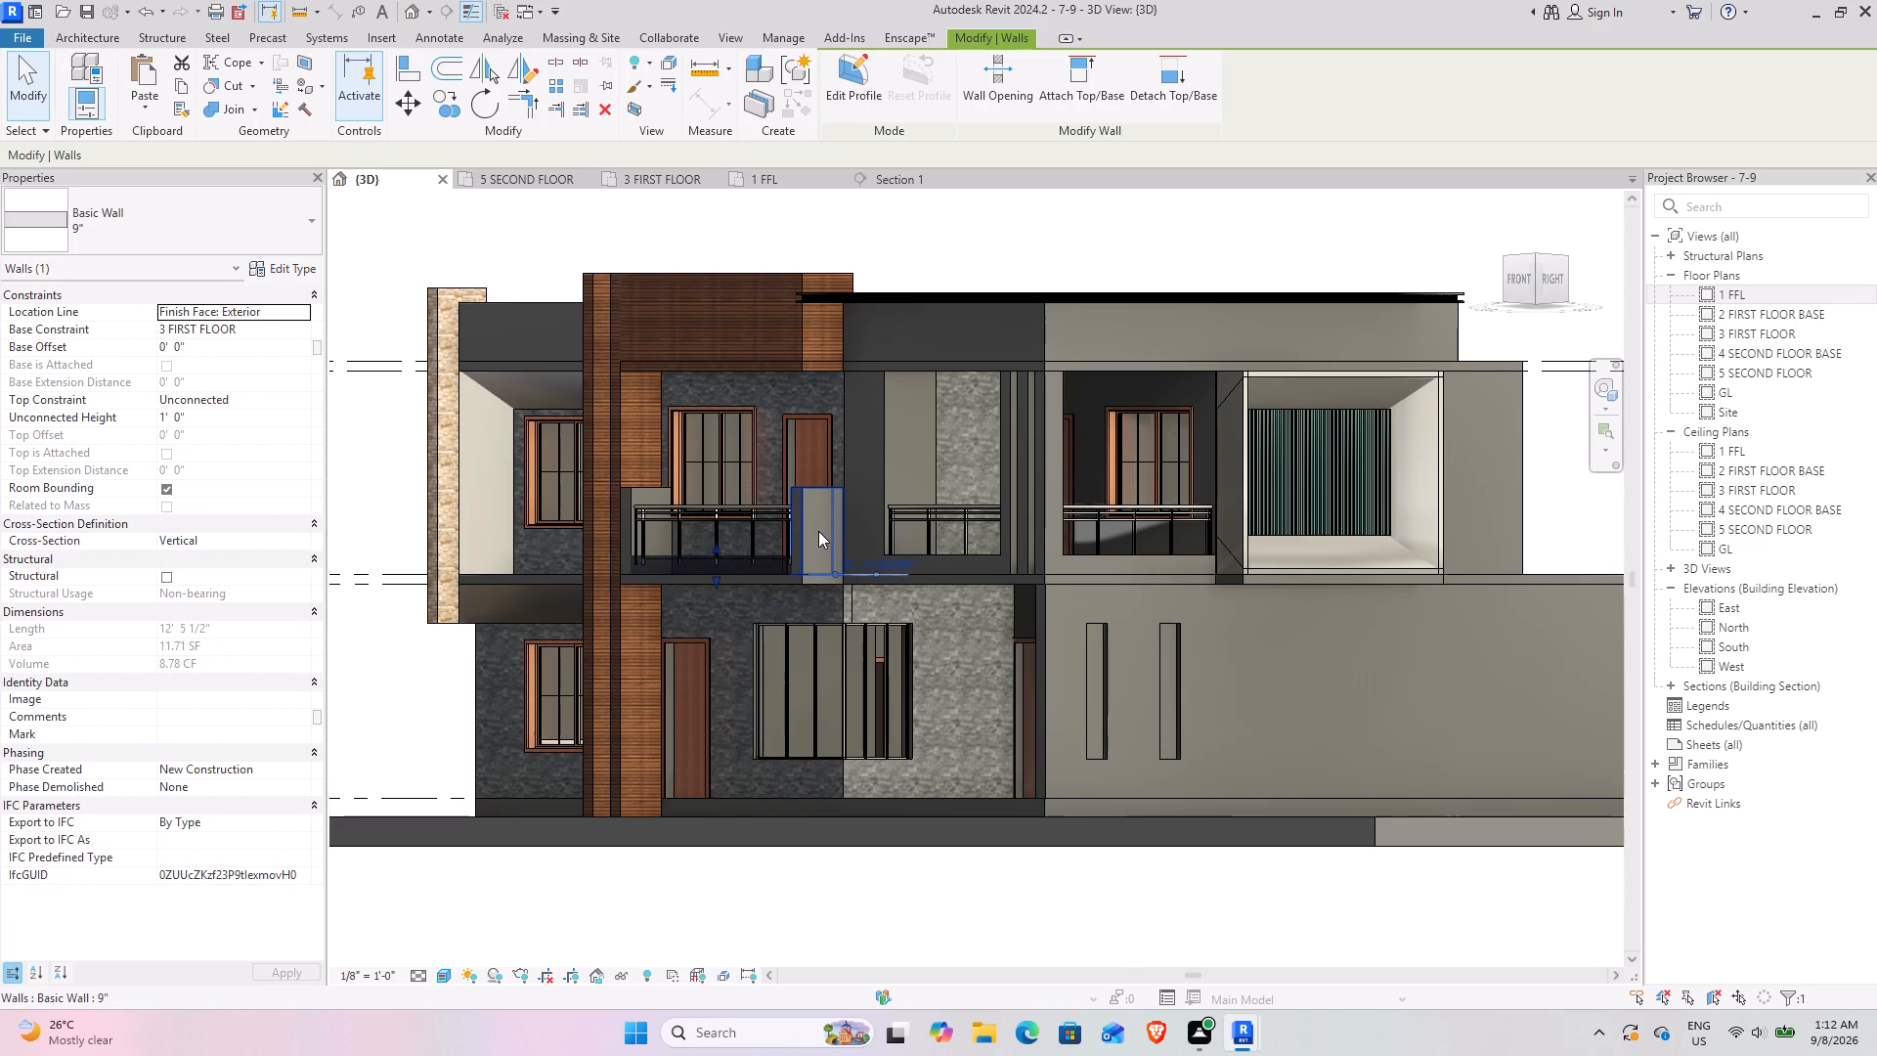
left_click(811, 533)
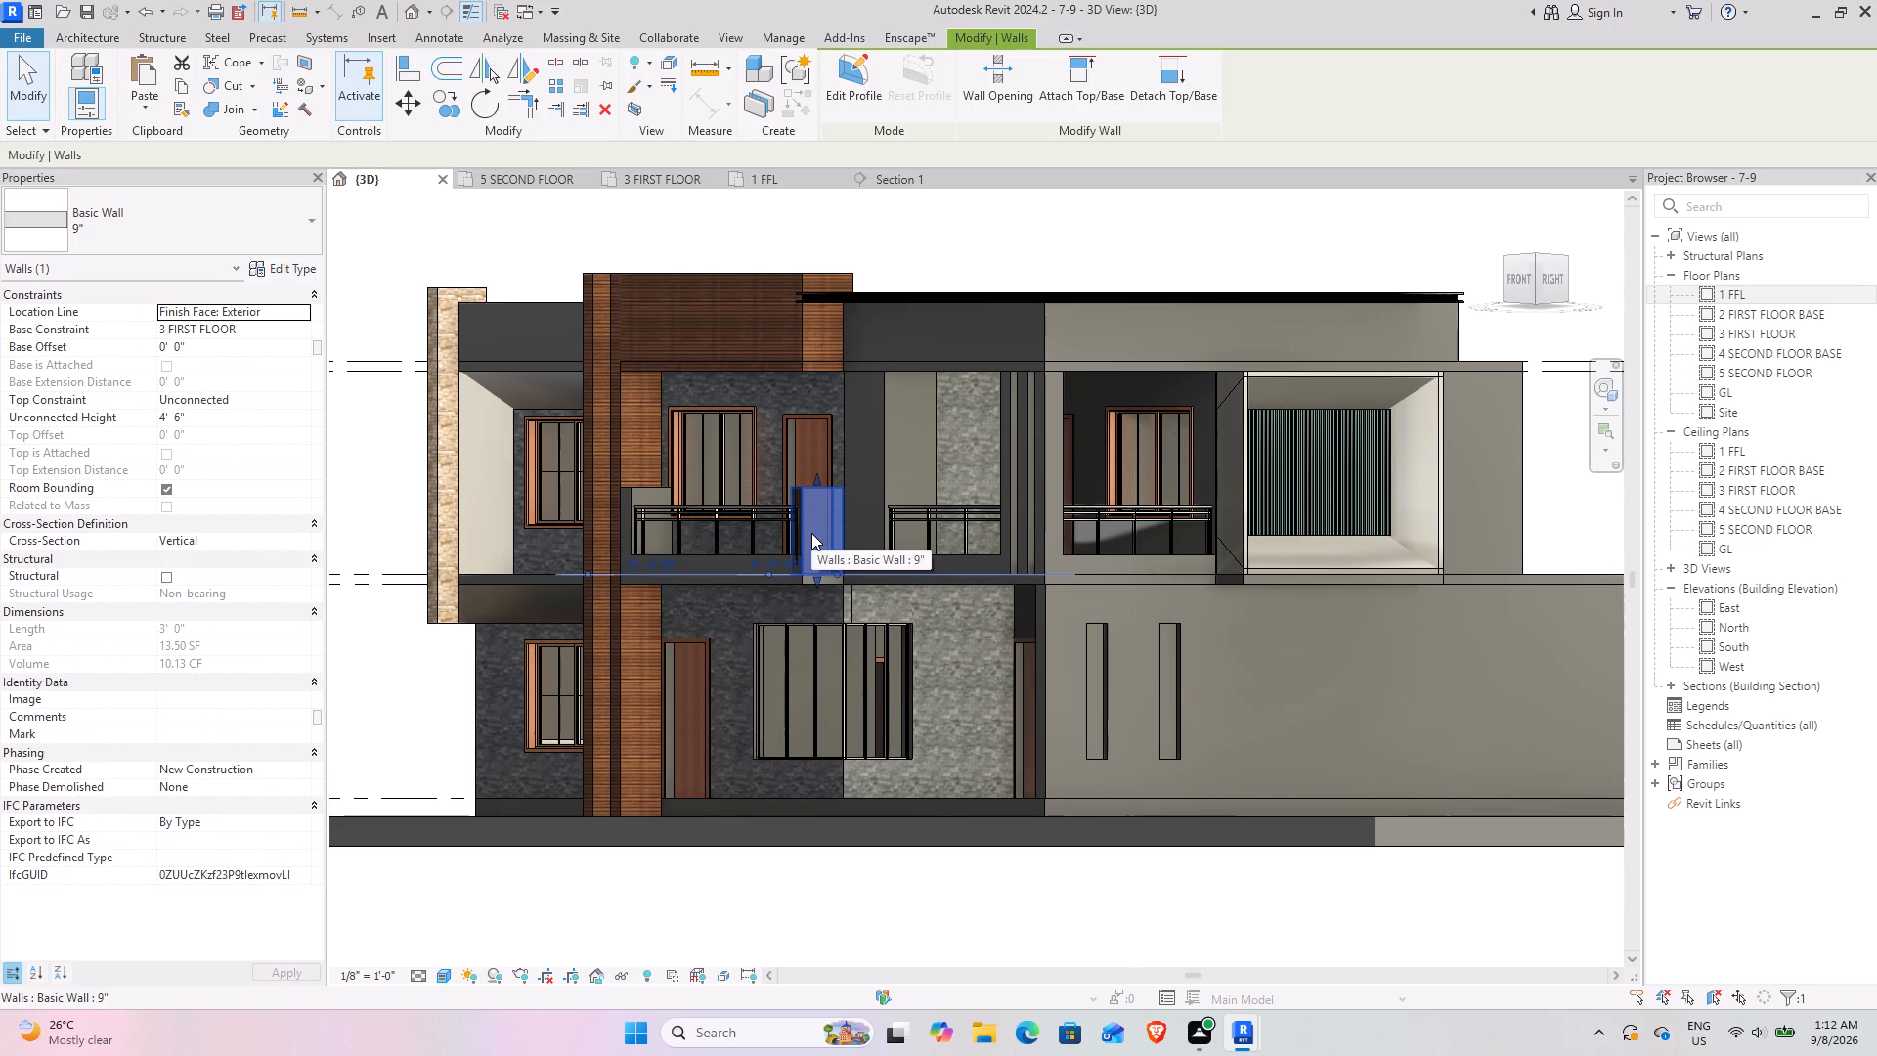
left_click(591, 607)
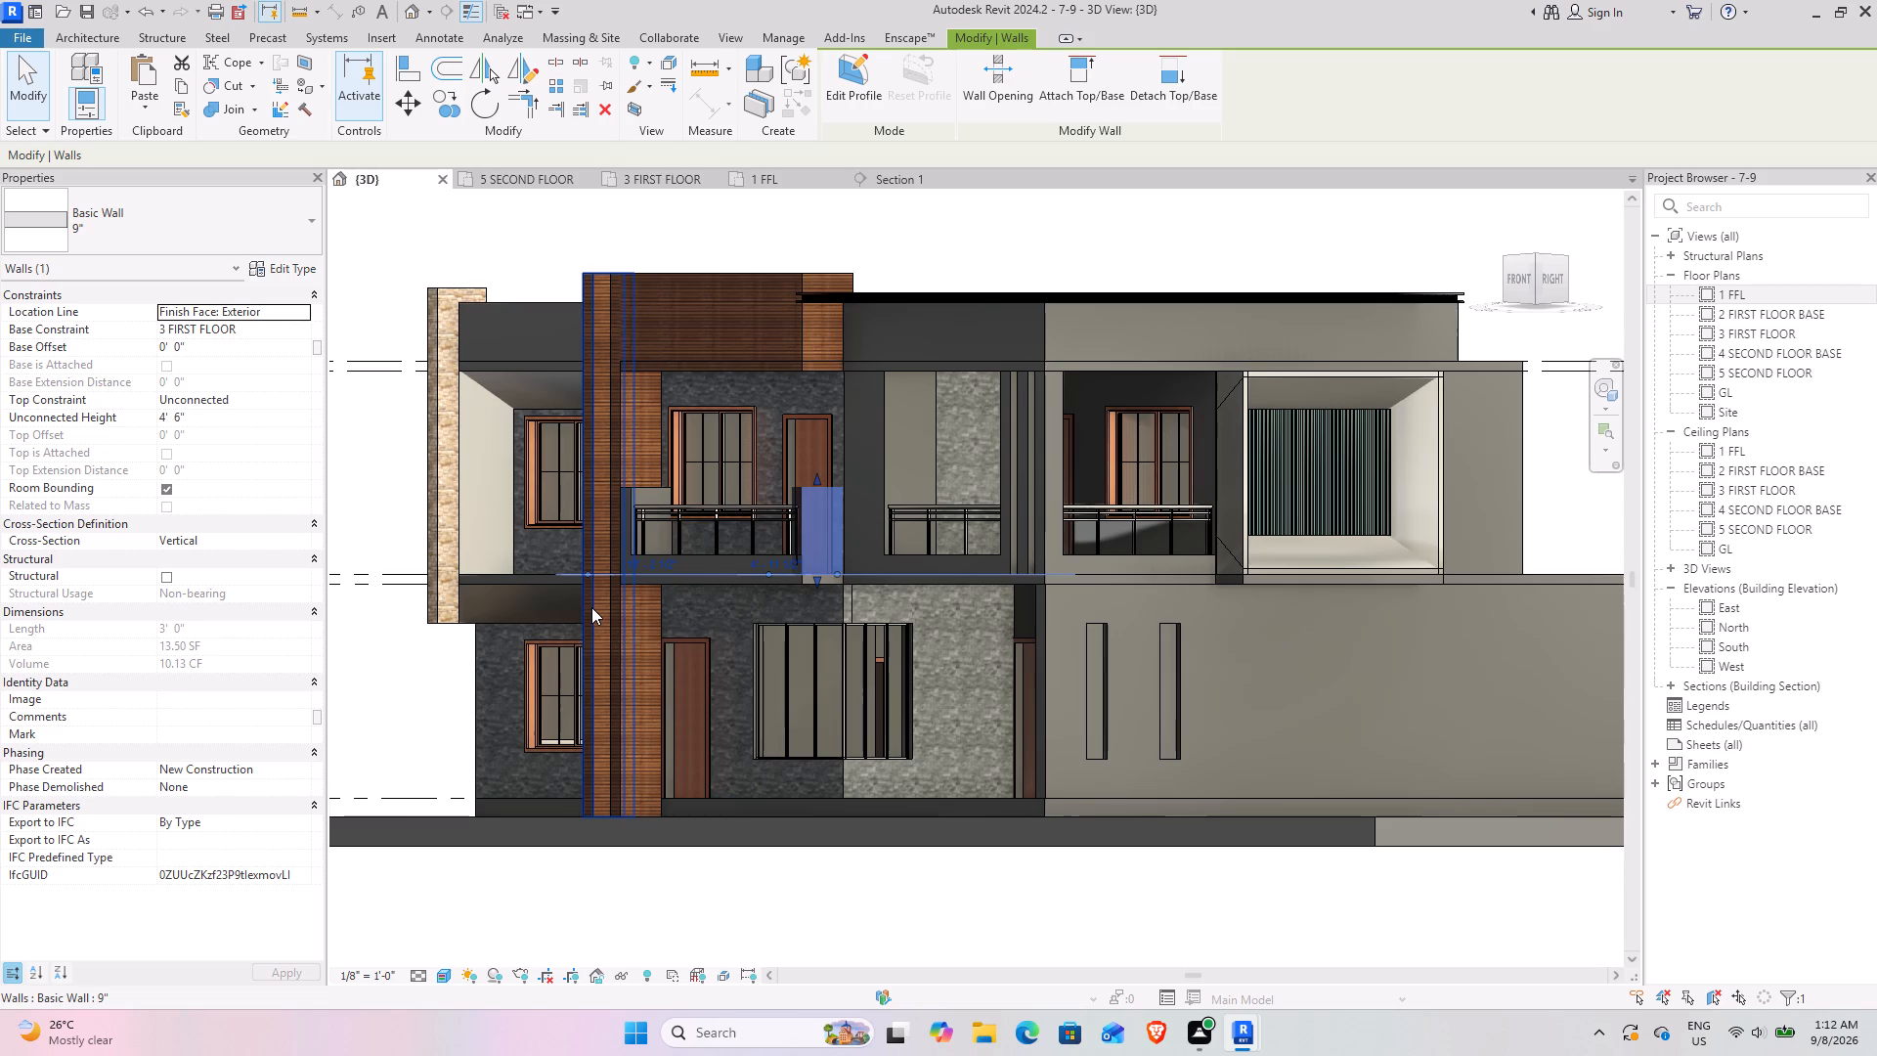
left_click(520, 587)
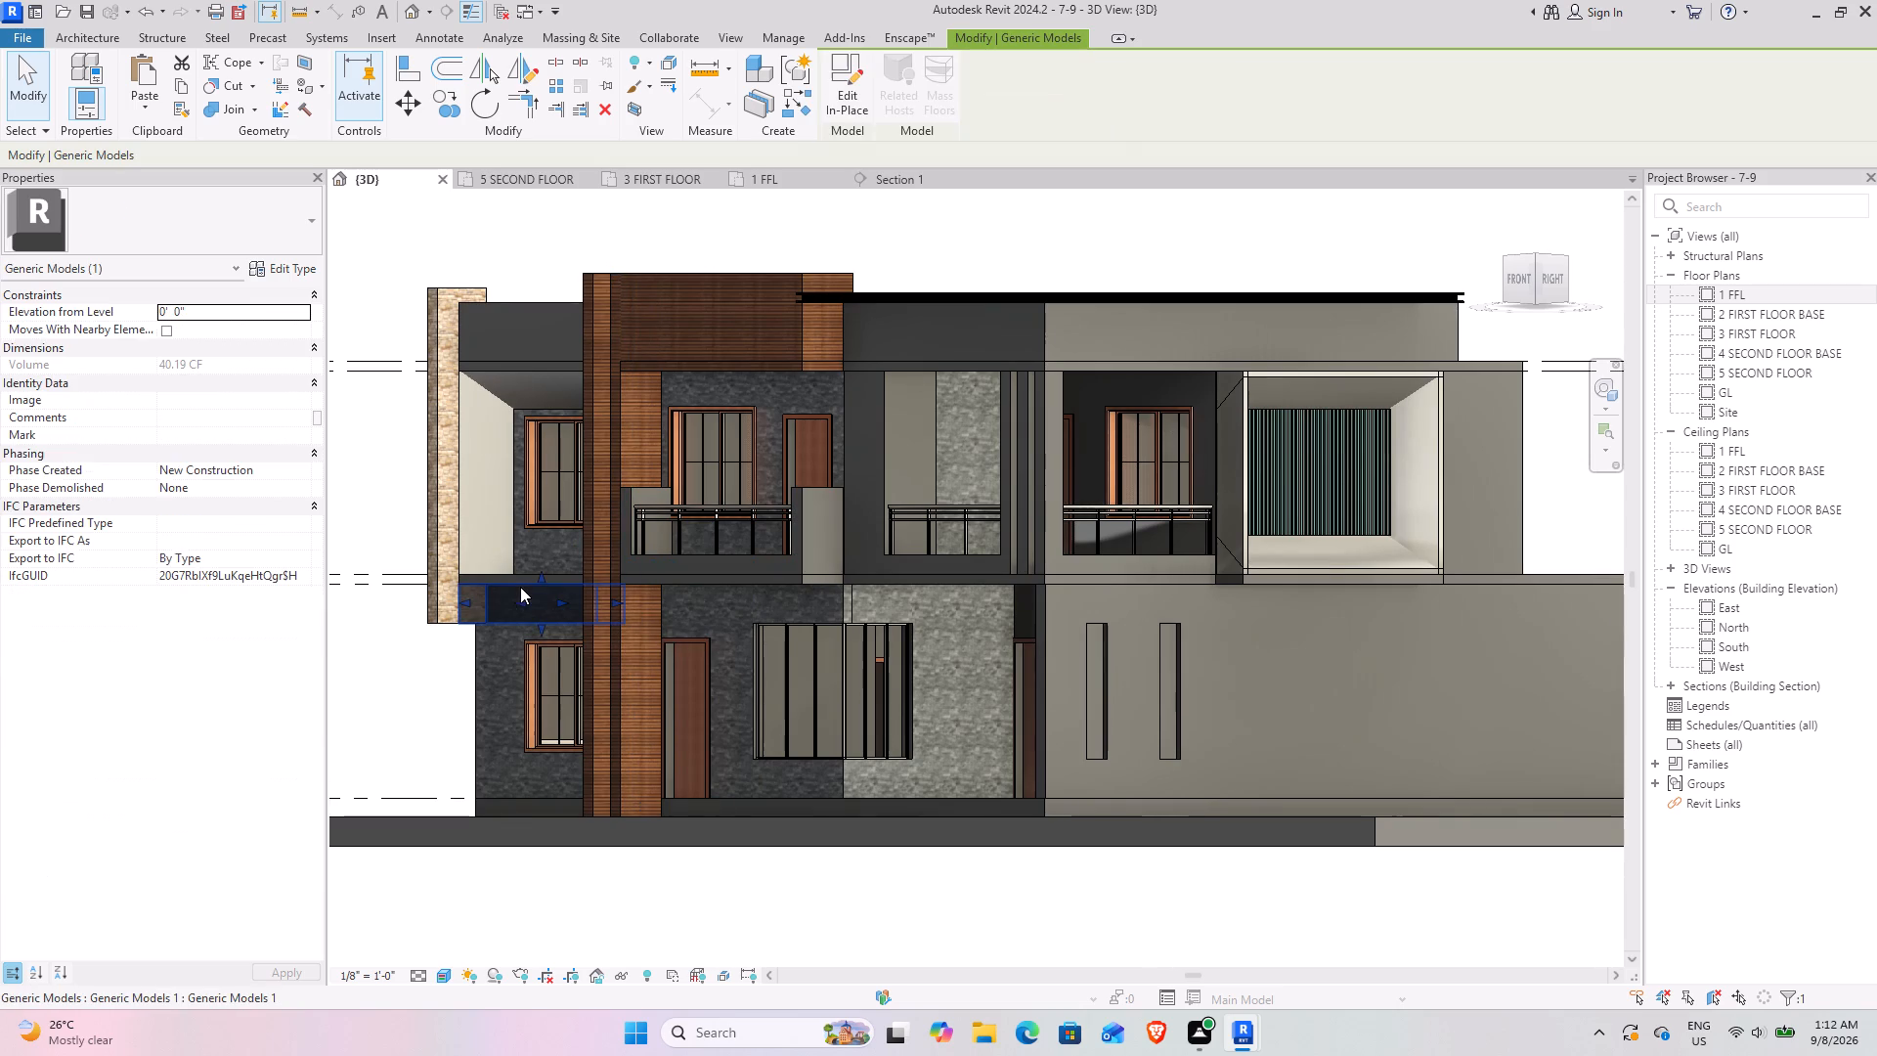
left_click(421, 707)
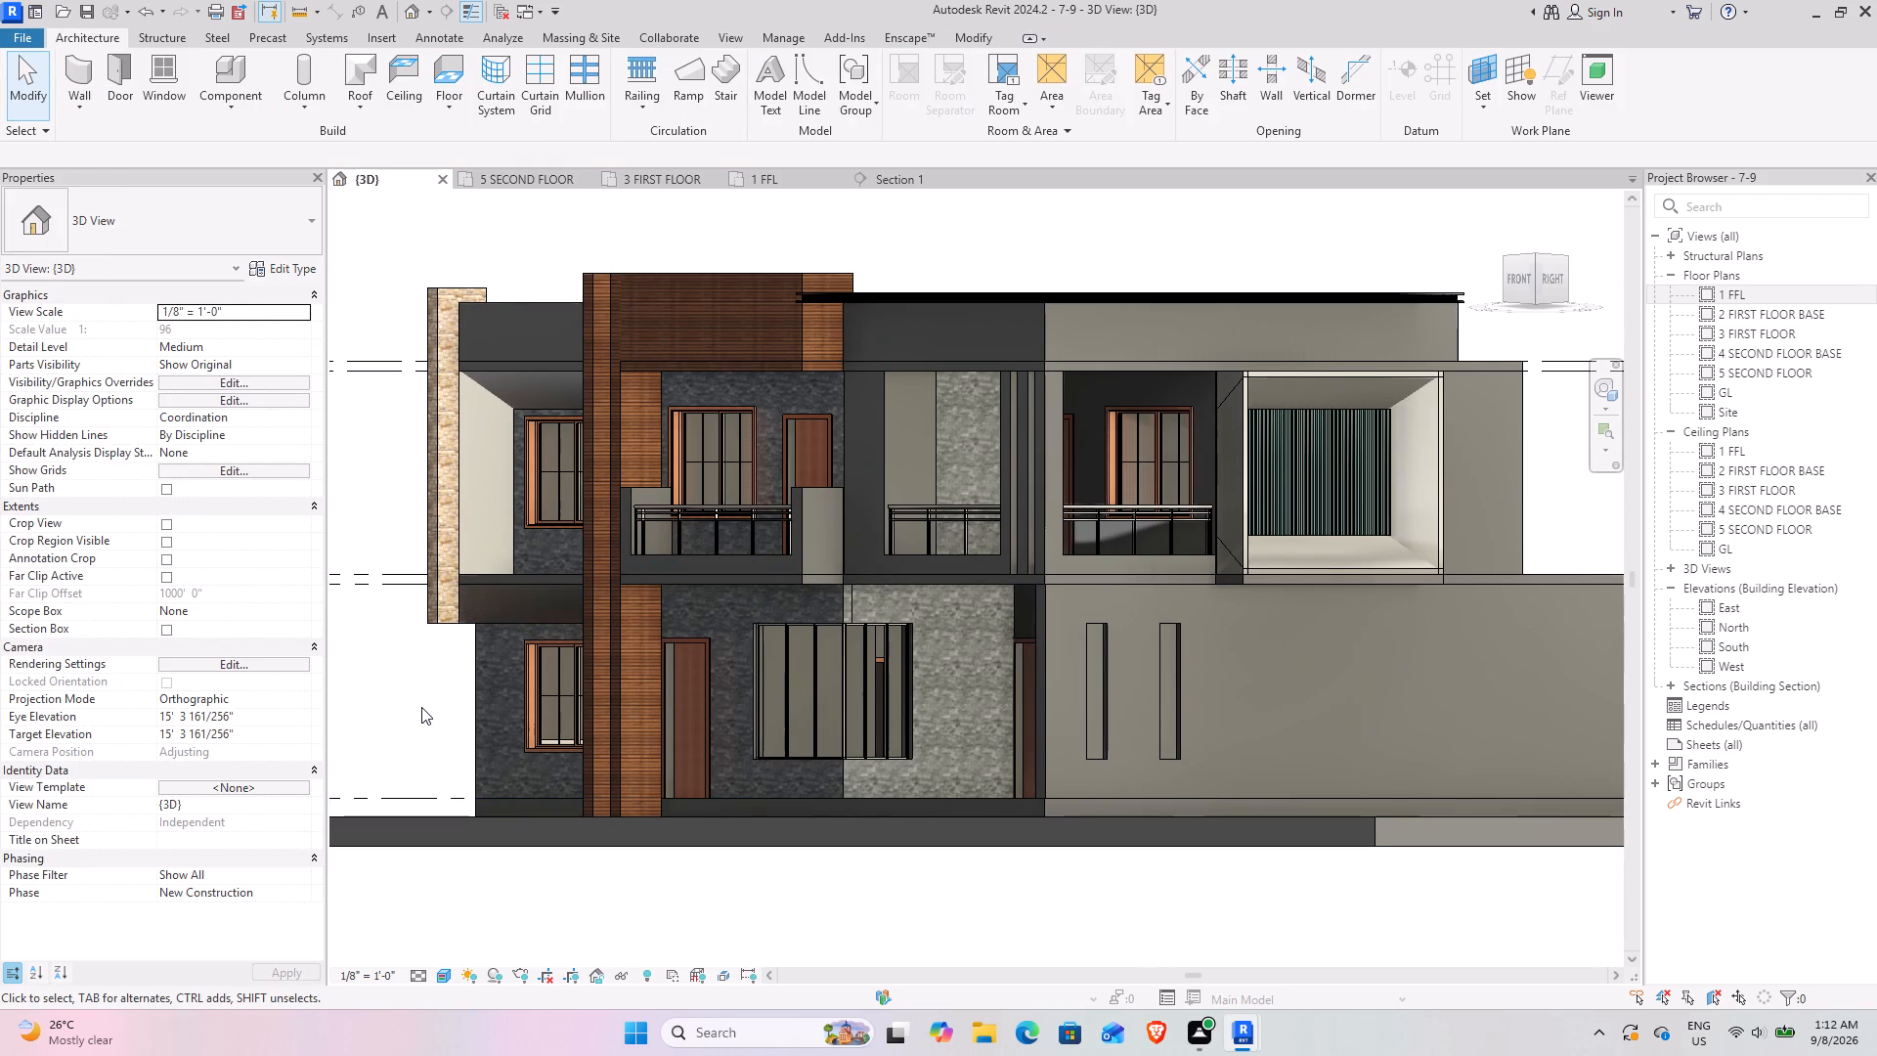
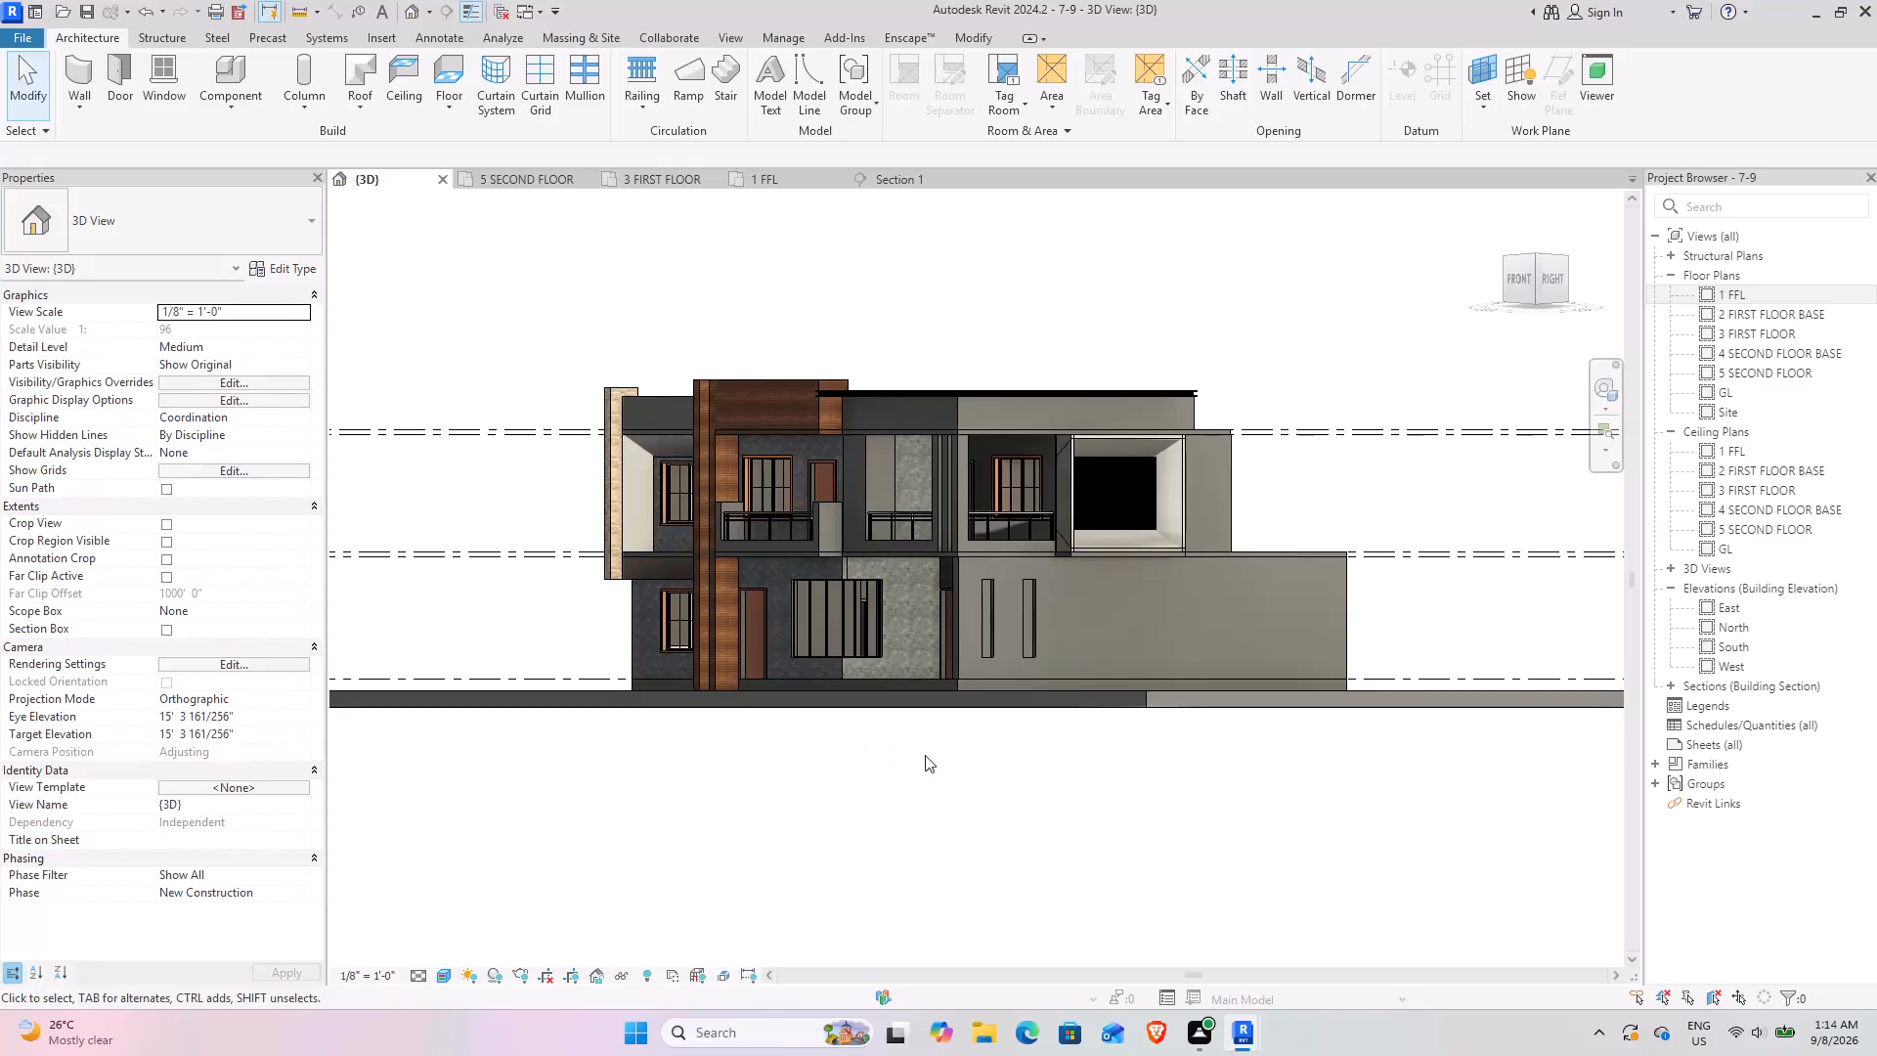
Examine the house from the front and front-right corner, including the projecting frame's teal vertical members and the L-shaped roof band.
left_click(941, 763)
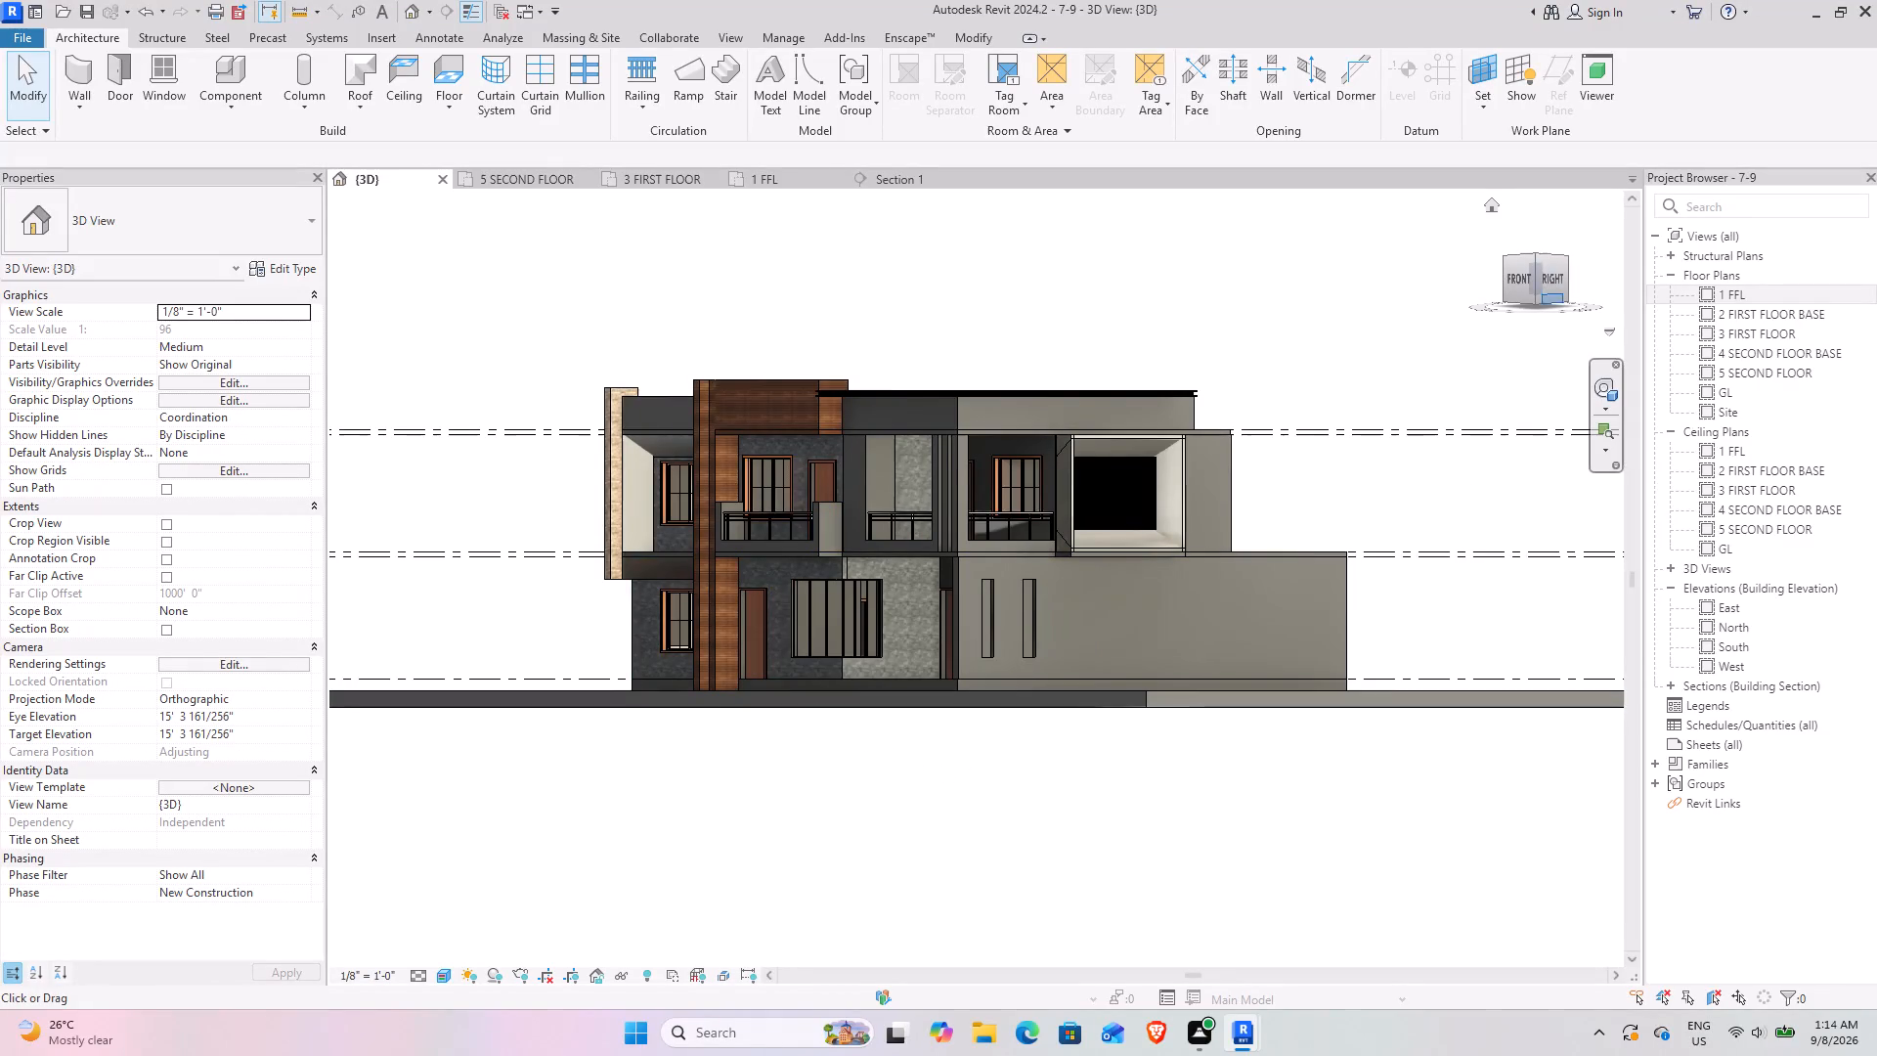
left_click_drag(1538, 271, 367, 306)
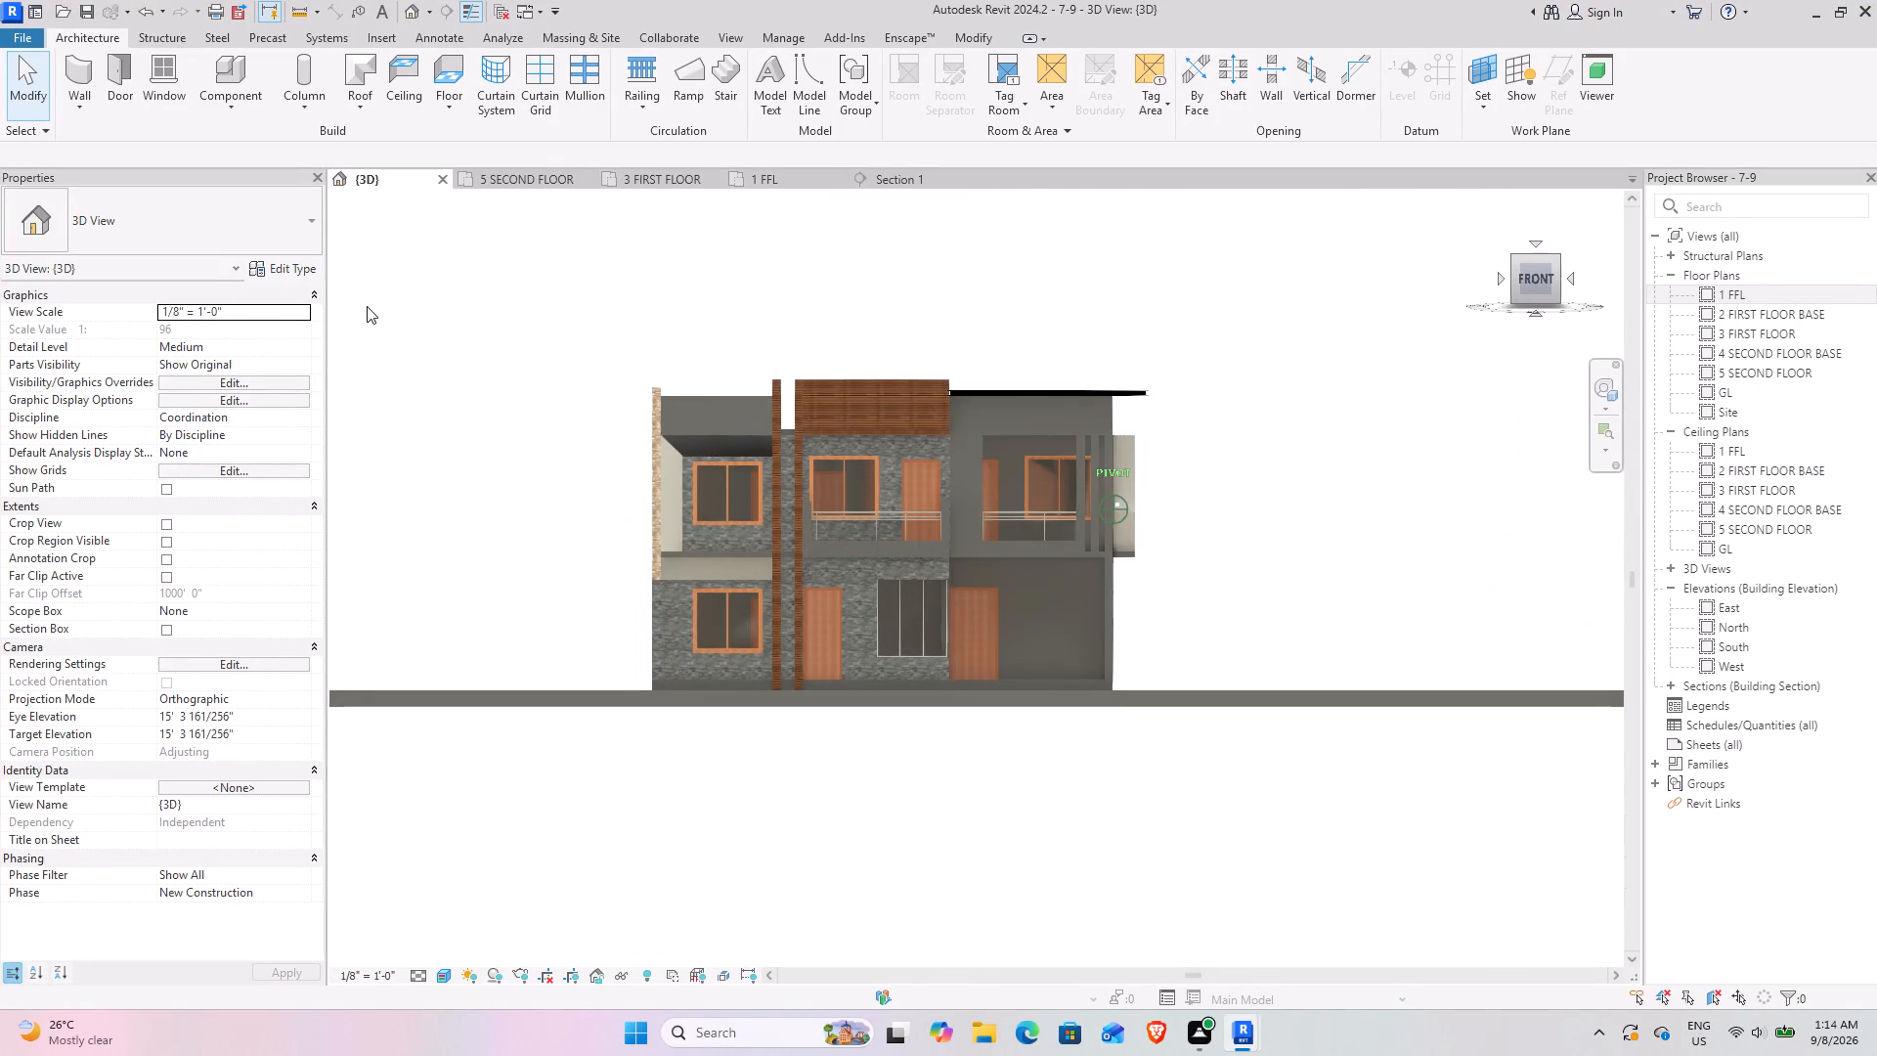
left_click_drag(367, 306, 1501, 336)
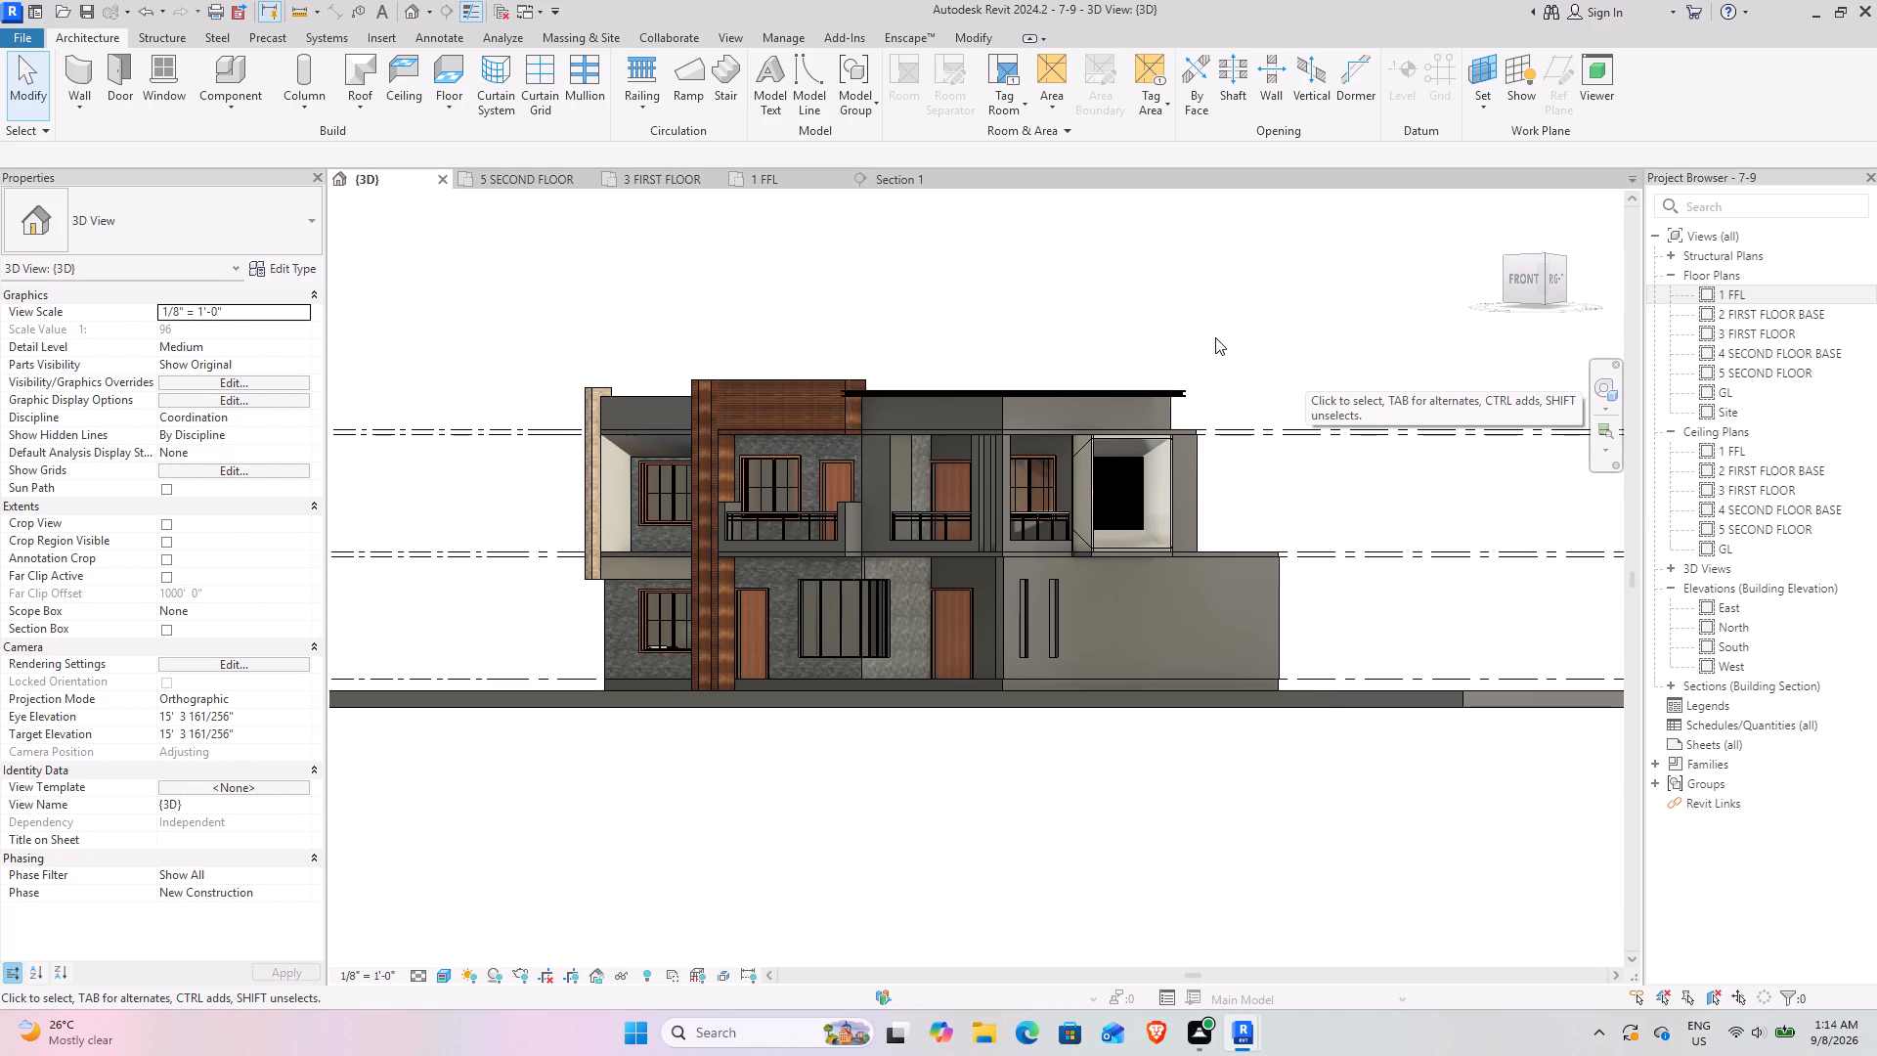
scroll(1215, 337, "down", 3)
middle_click_drag(1097, 367, 1095, 427)
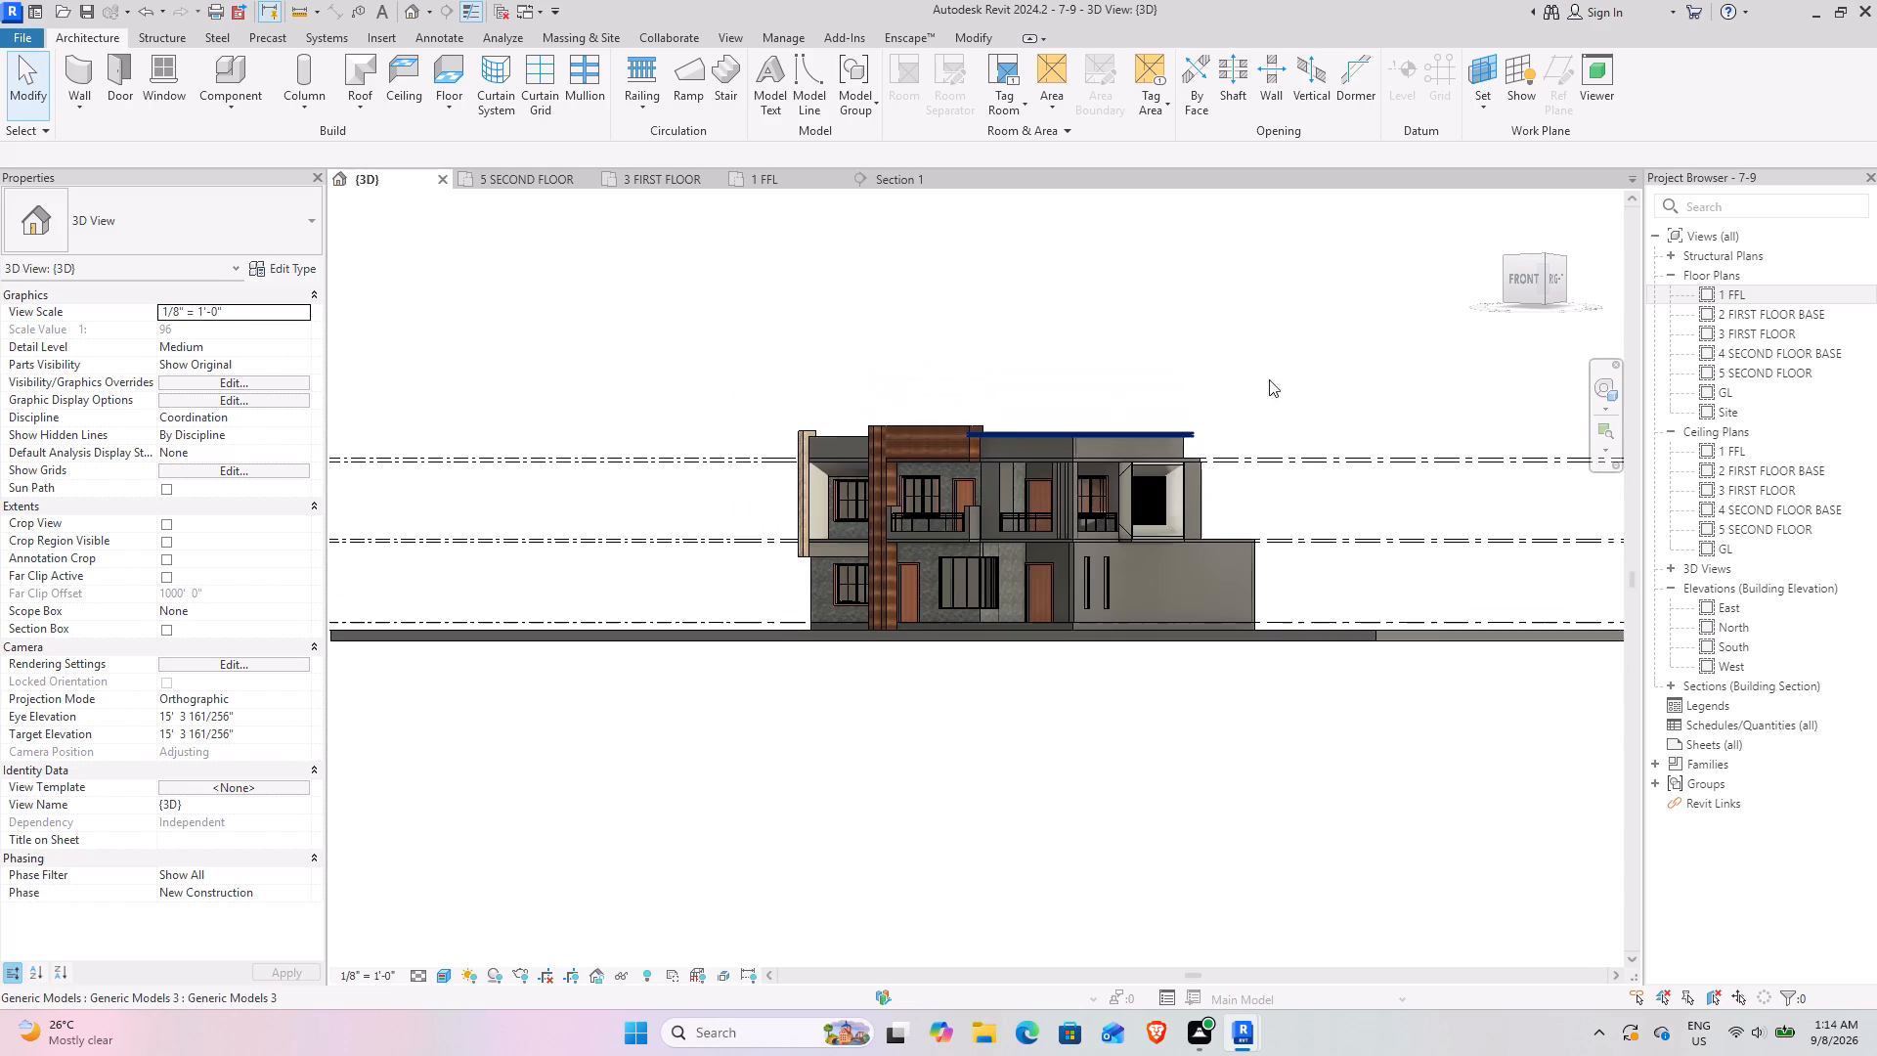
left_click_drag(1534, 257, 1400, 336)
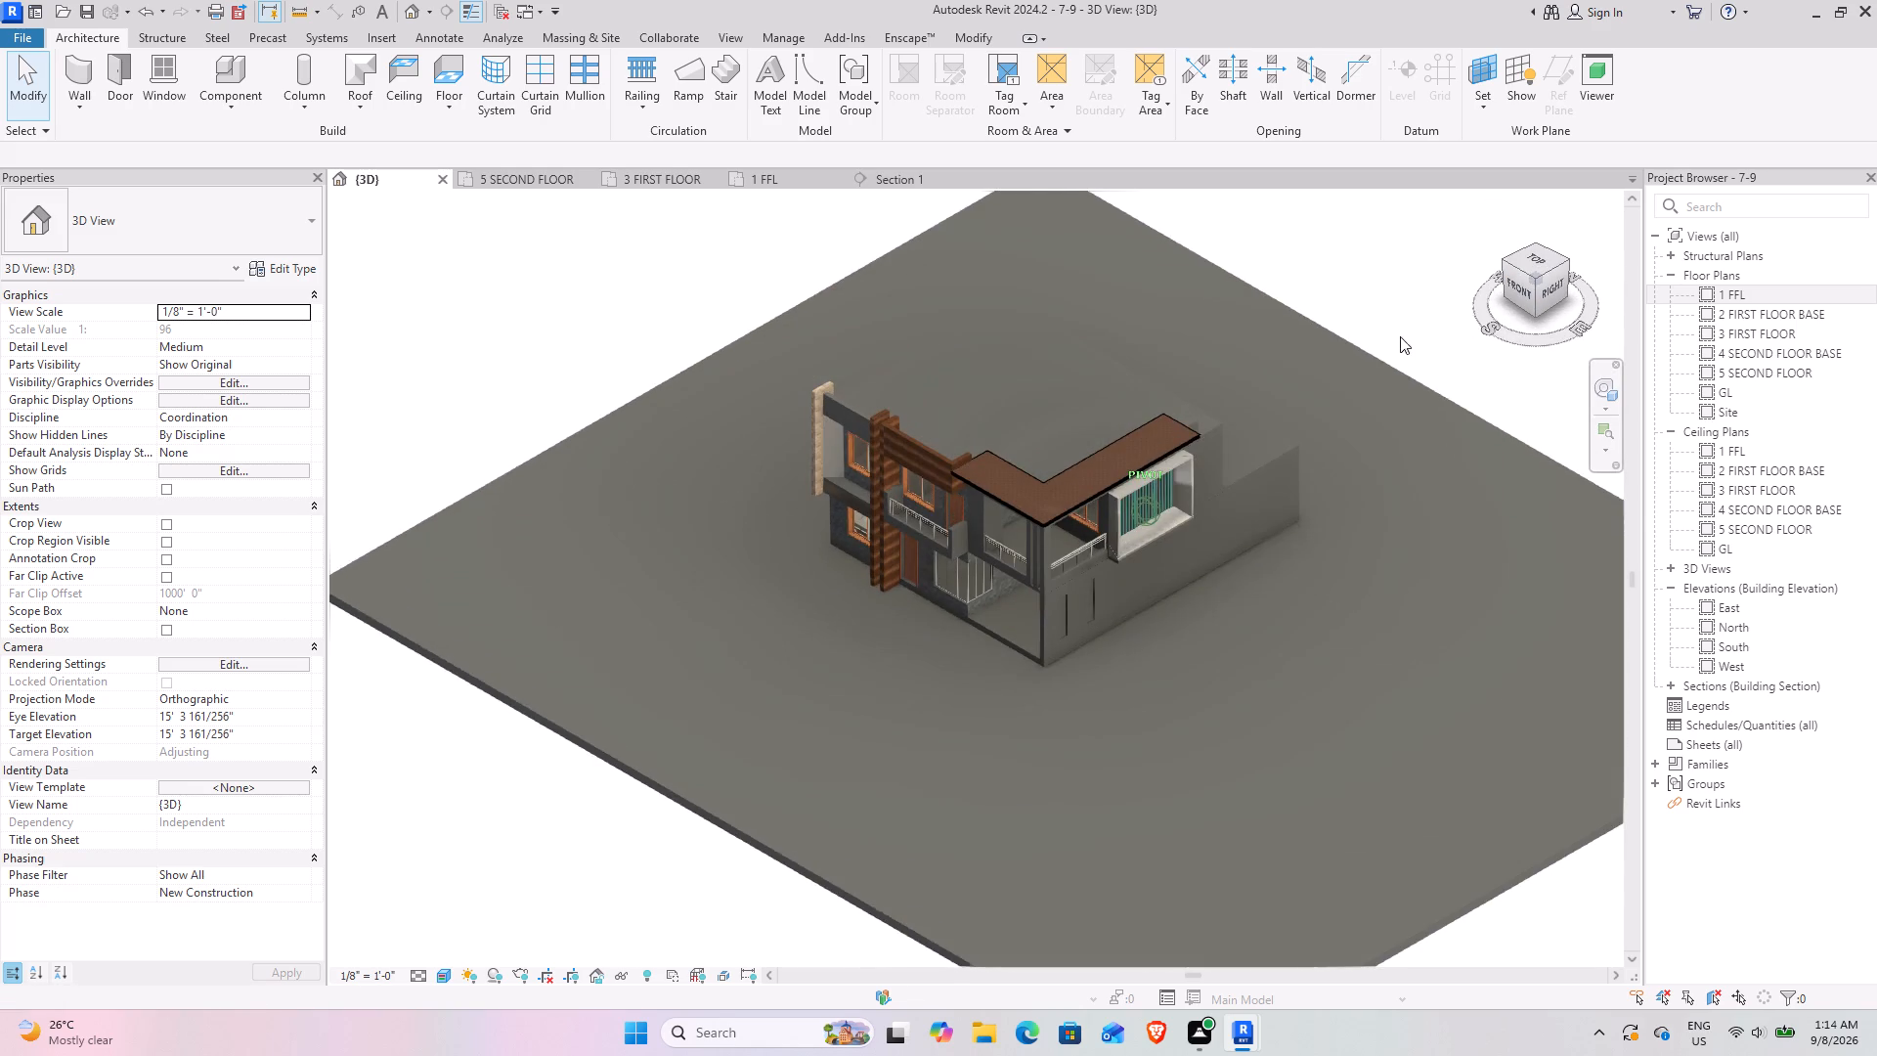
left_click_drag(1400, 336, 1374, 342)
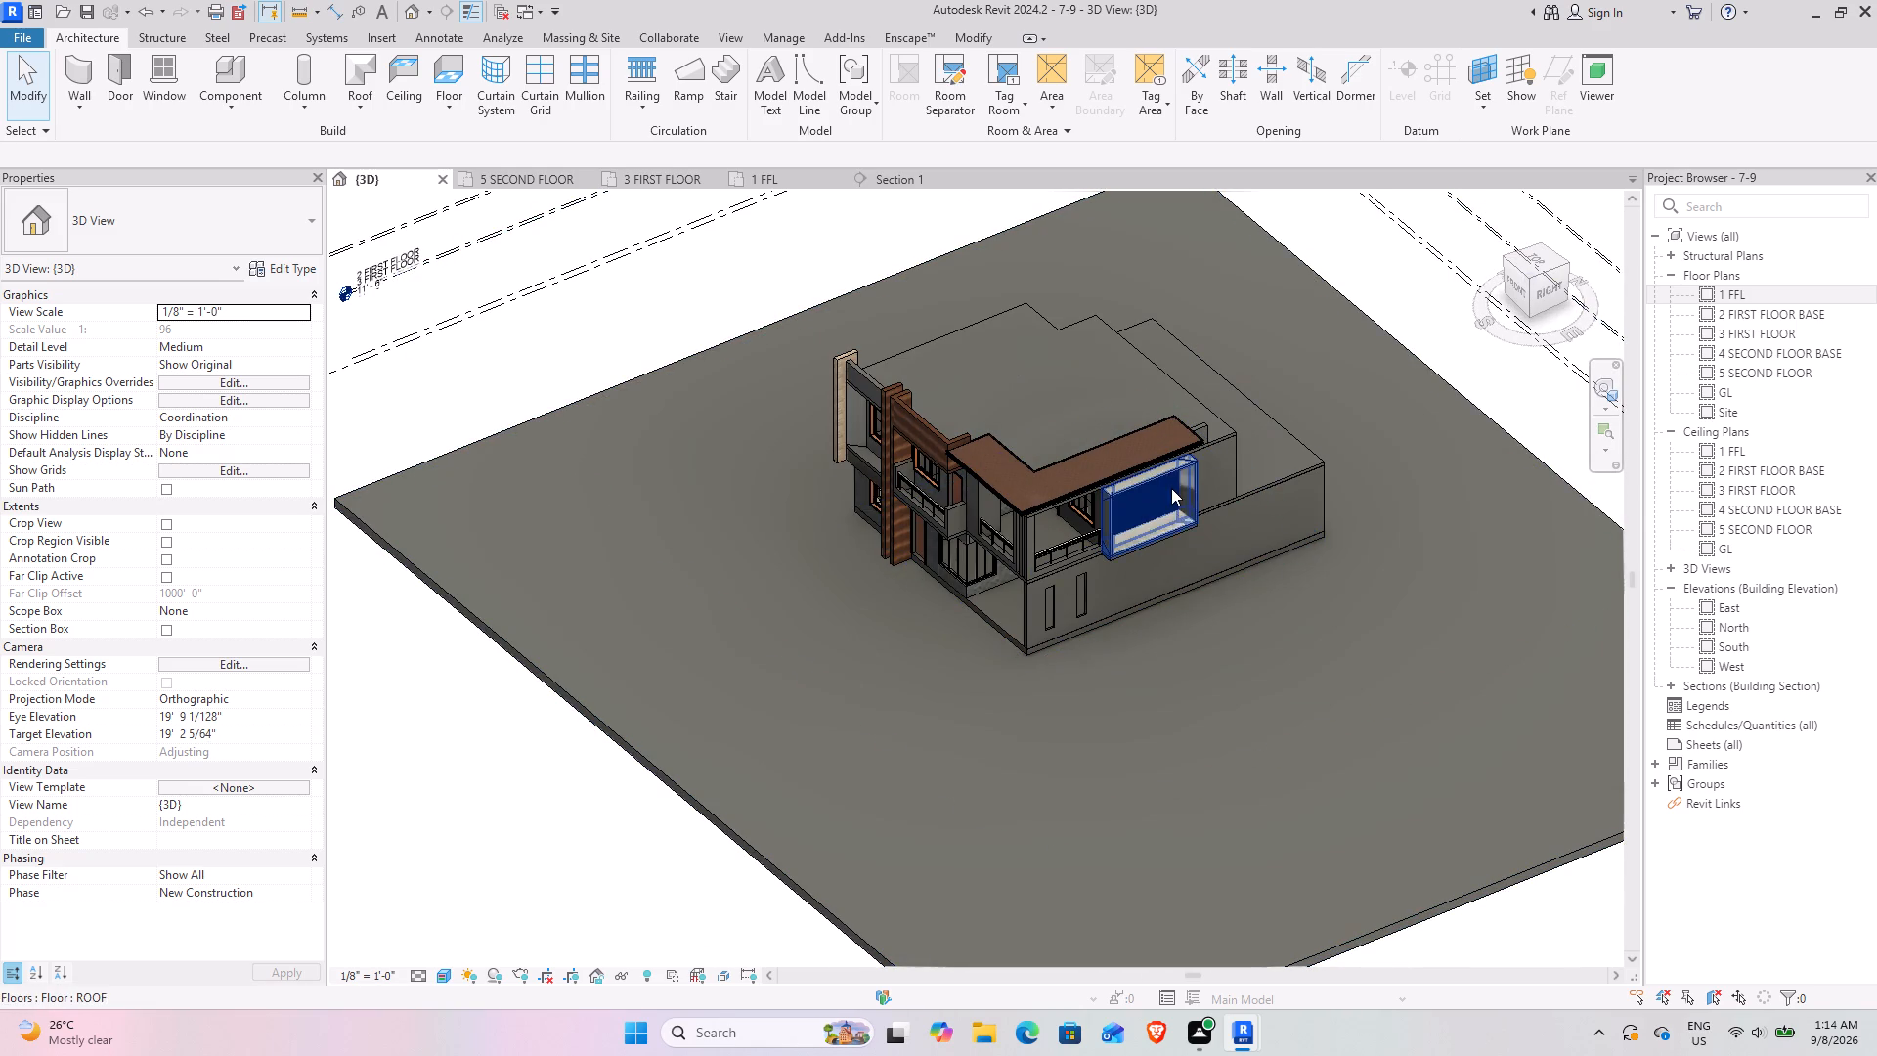
scroll(1171, 487, "up", 19)
scroll(1156, 489, "up", 5)
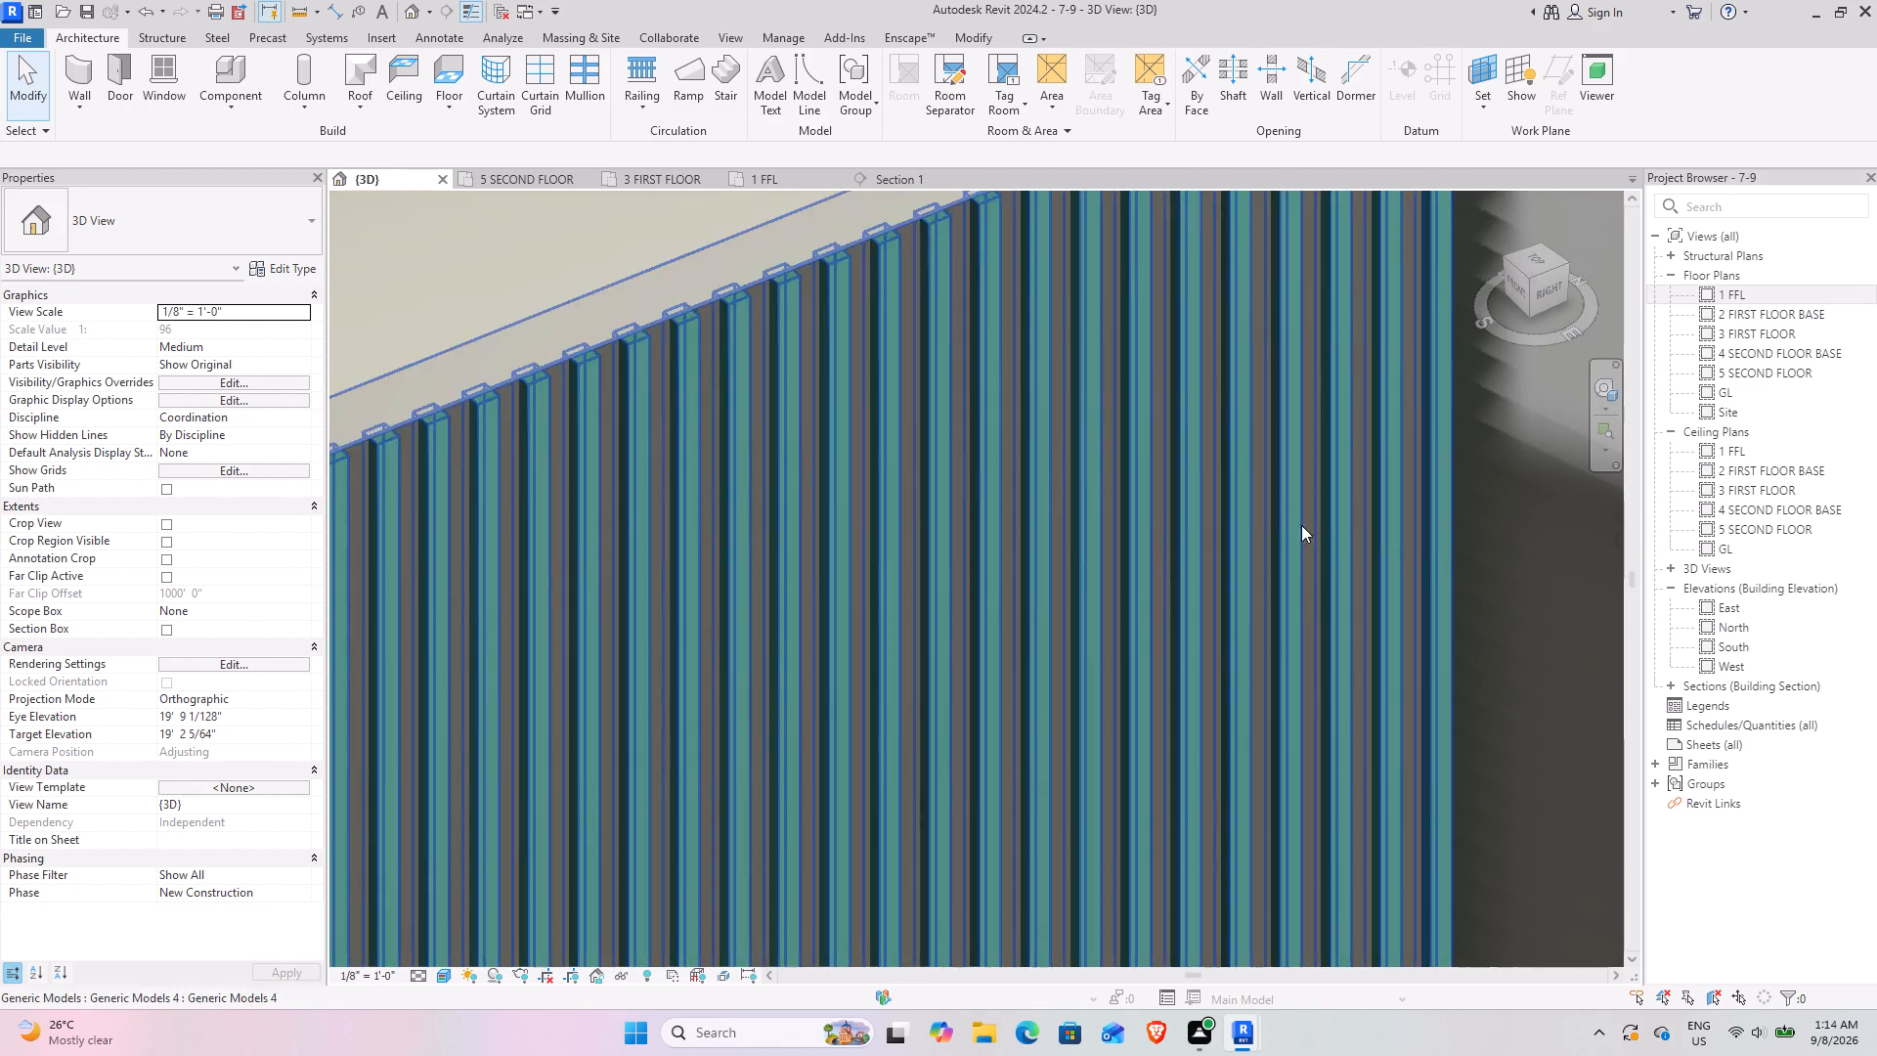
scroll(1111, 494, "down", 13)
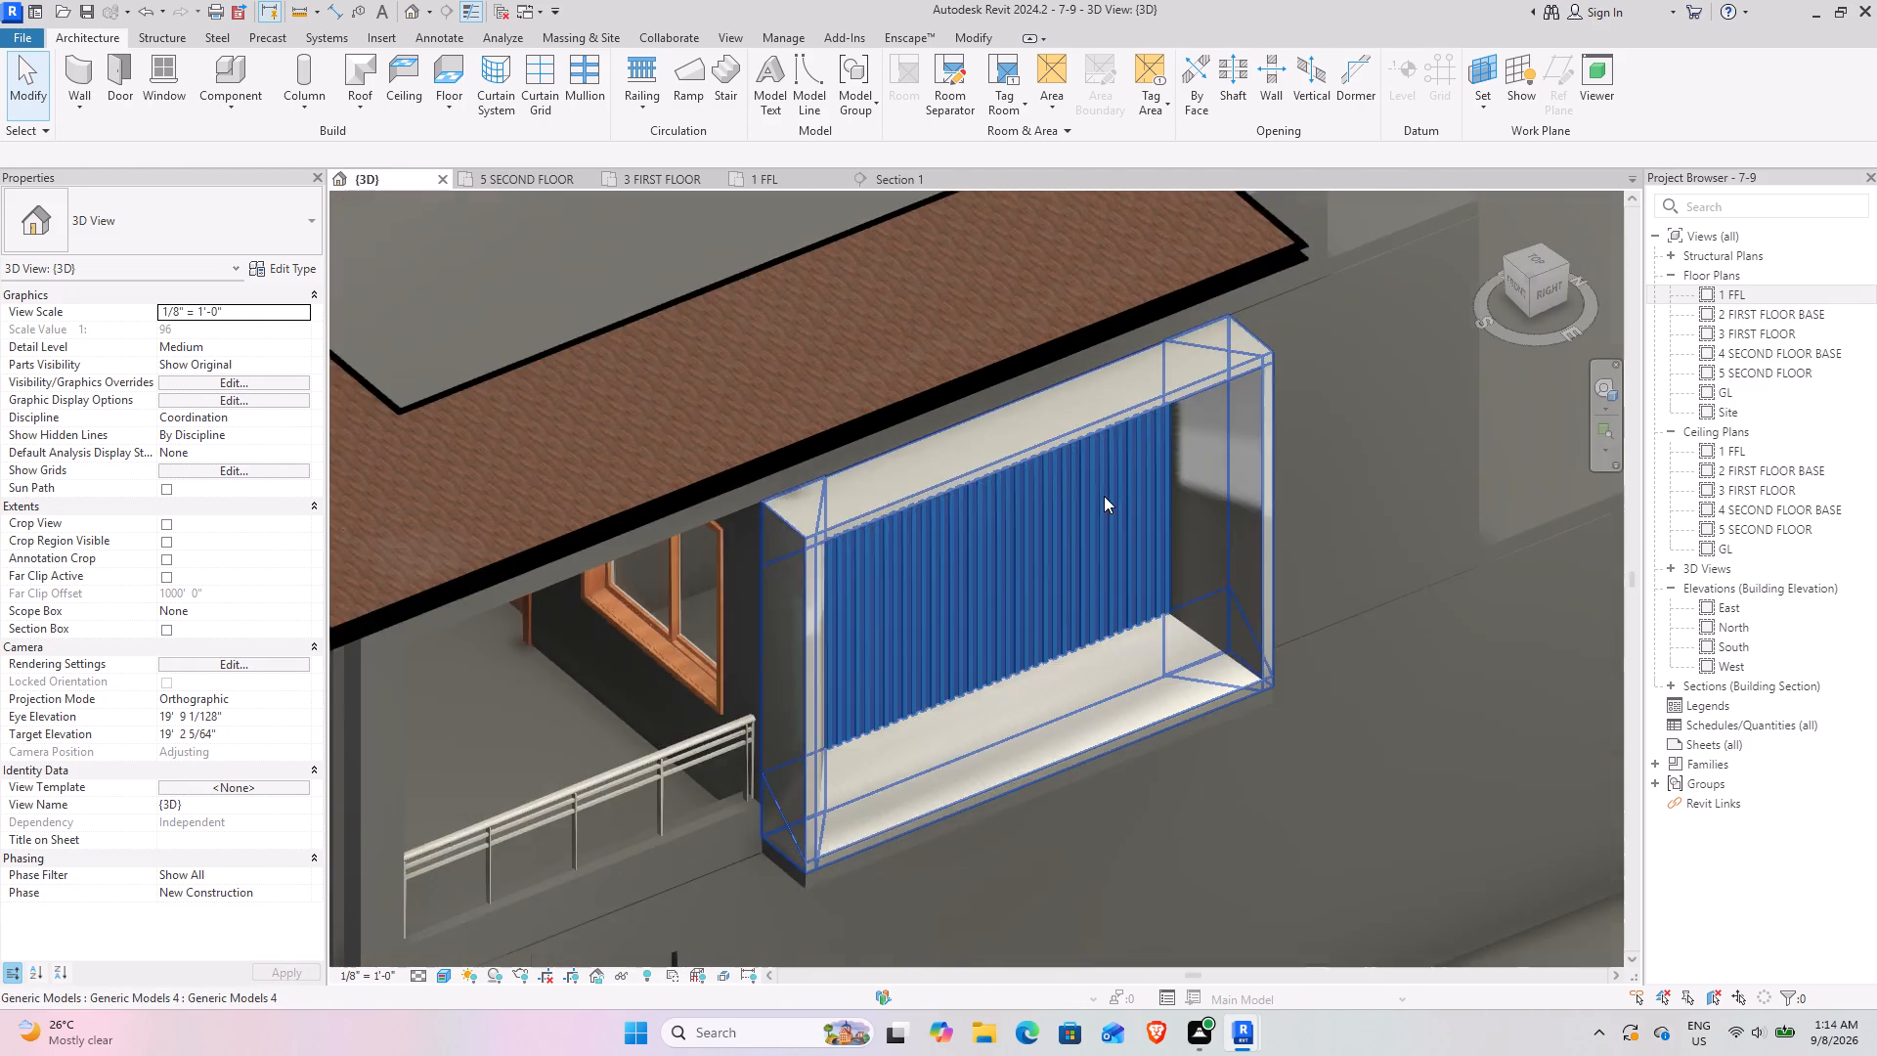
scroll(1104, 496, "down", 4)
middle_click_drag(784, 769, 858, 678)
scroll(1236, 490, "up", 1)
left_click_drag(1523, 274, 1544, 267)
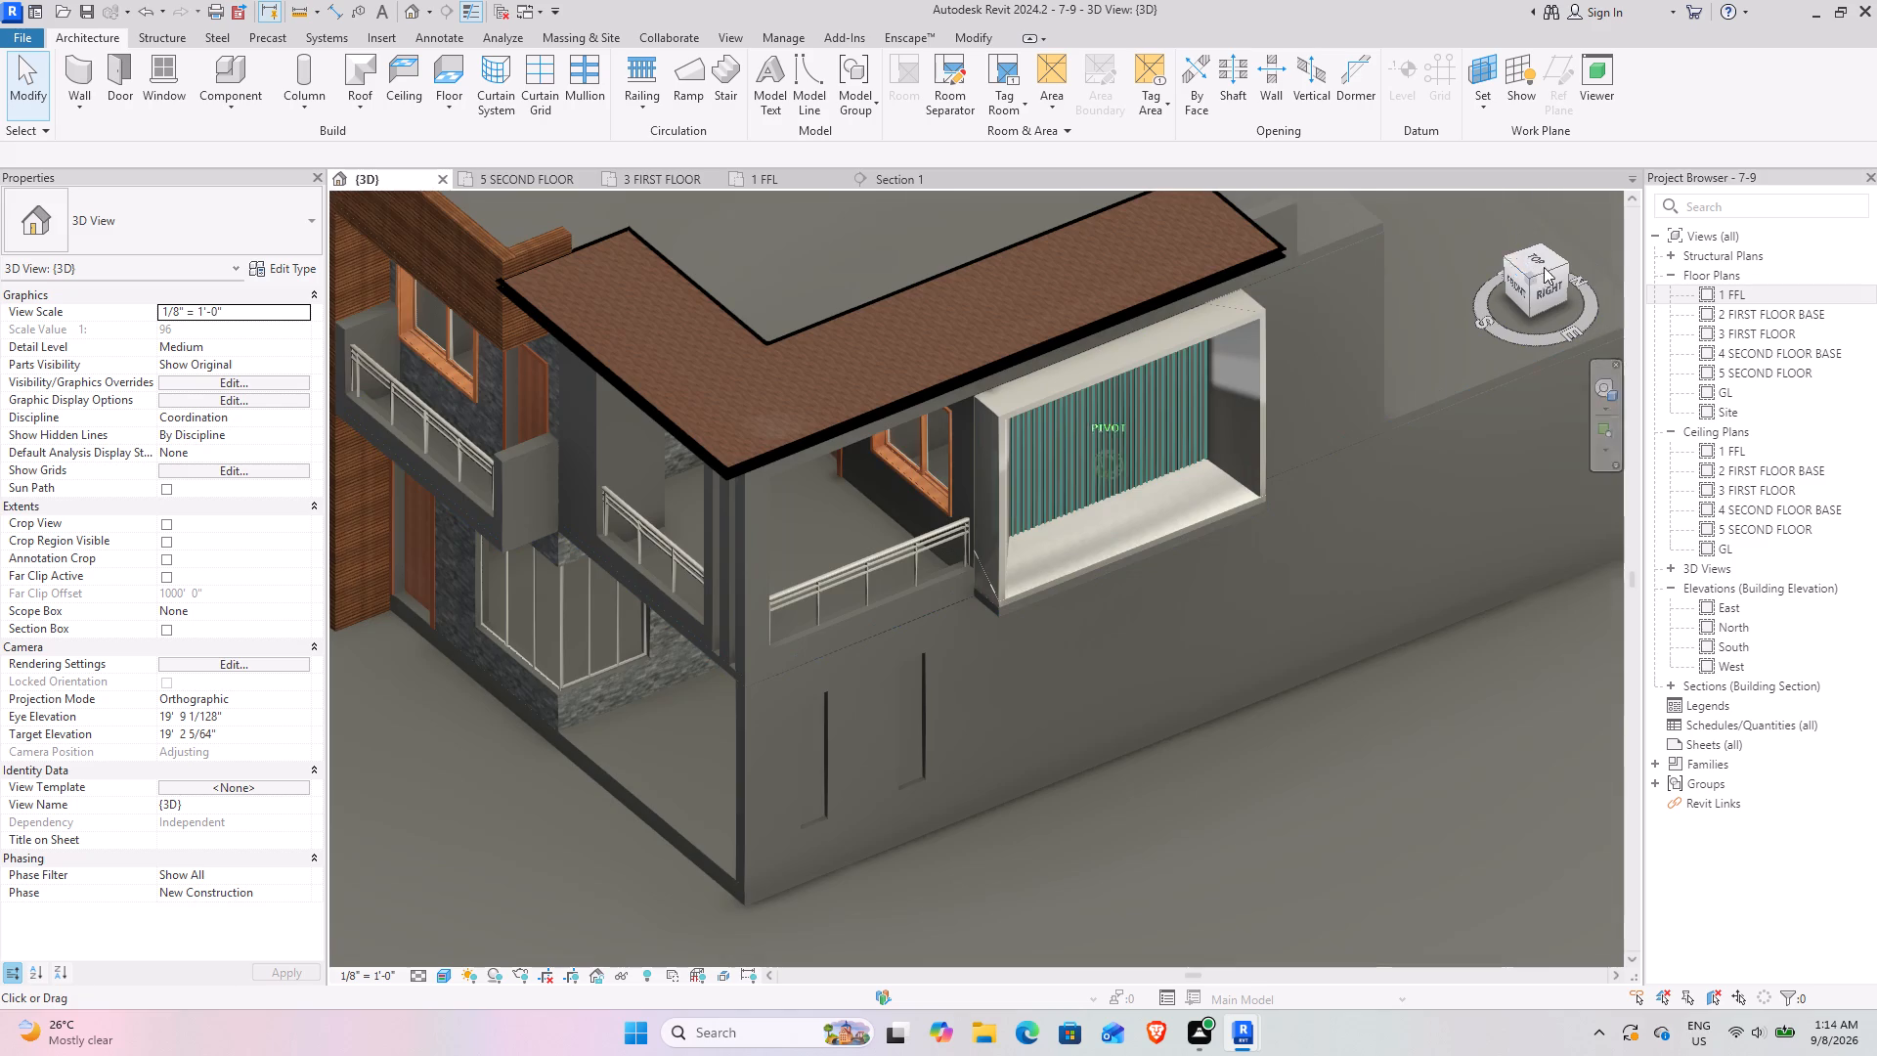
Orient the 3D view squarely to the front of the house and save the project.
left_click_drag(1544, 267, 432, 218)
scroll(1043, 454, "down", 8)
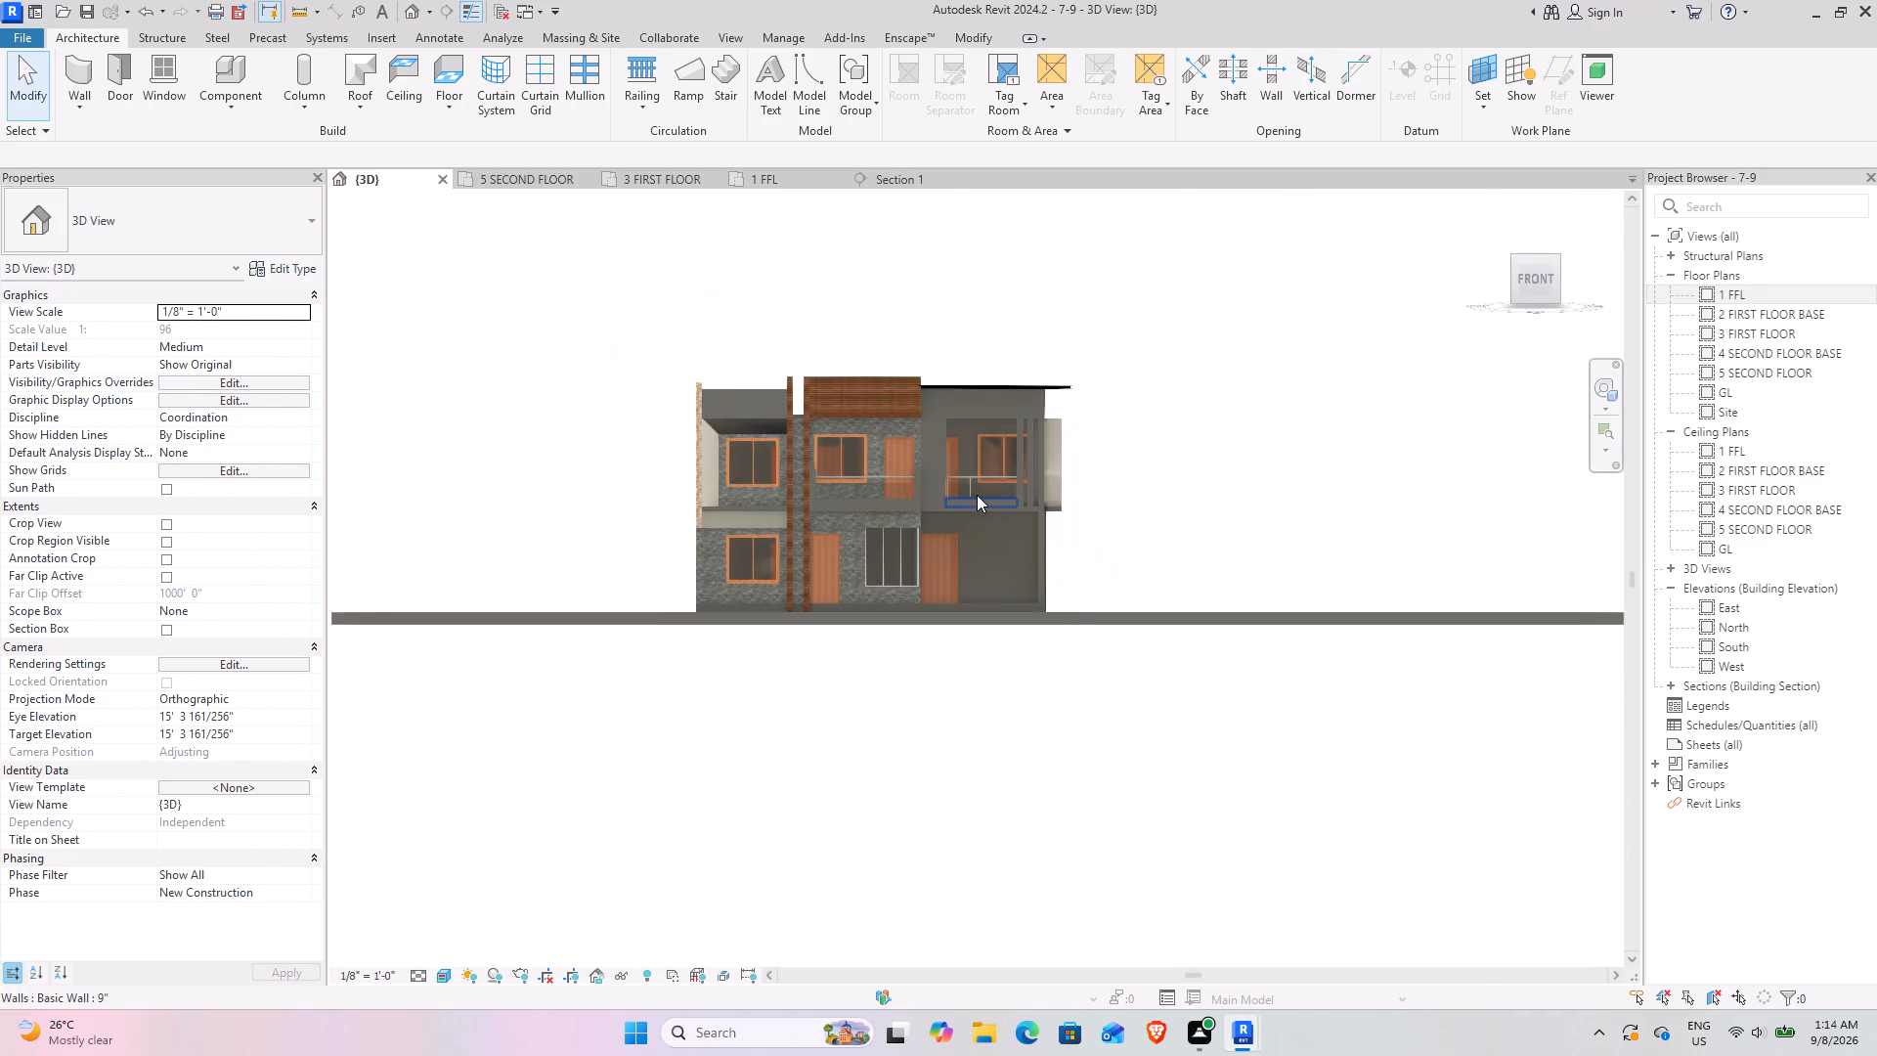
middle_click_drag(977, 494, 975, 578)
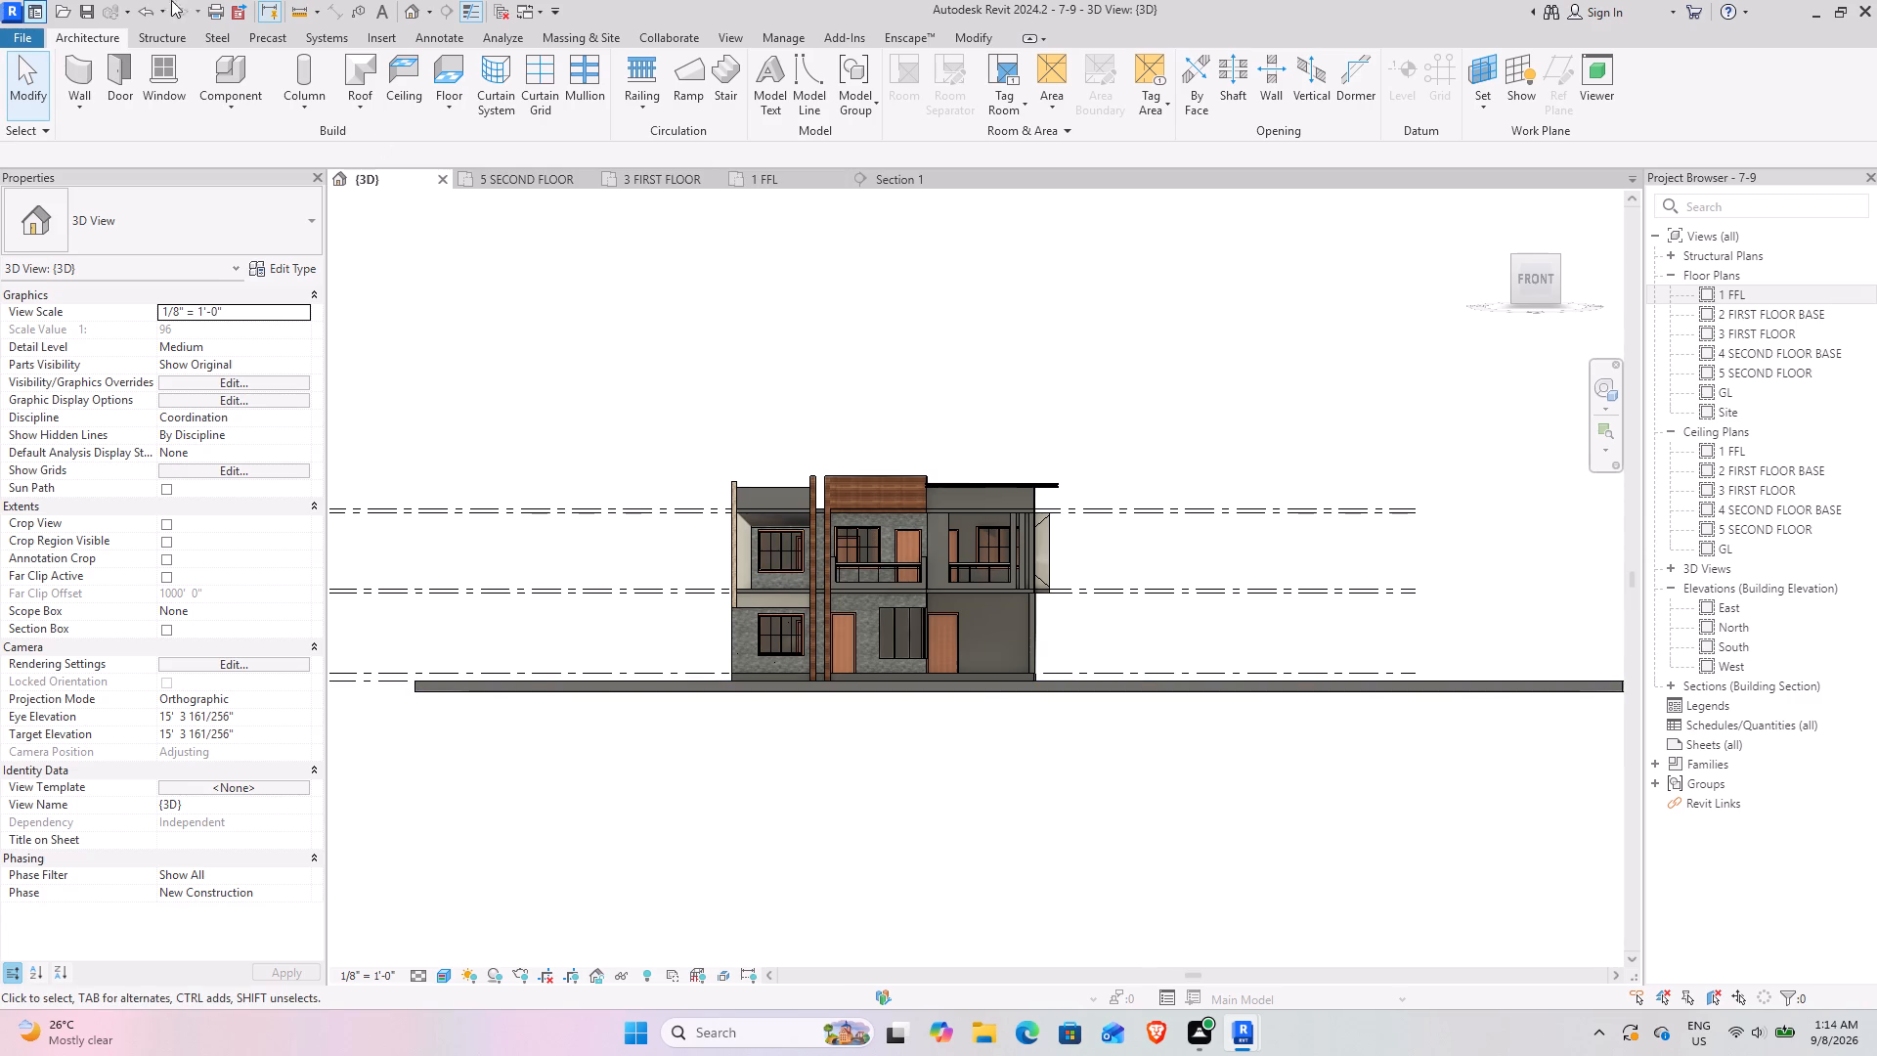
left_click(86, 7)
Export the current 3D view window as a PDF named "7-9 archi 26" in the Documents folder.
left_click(13, 43)
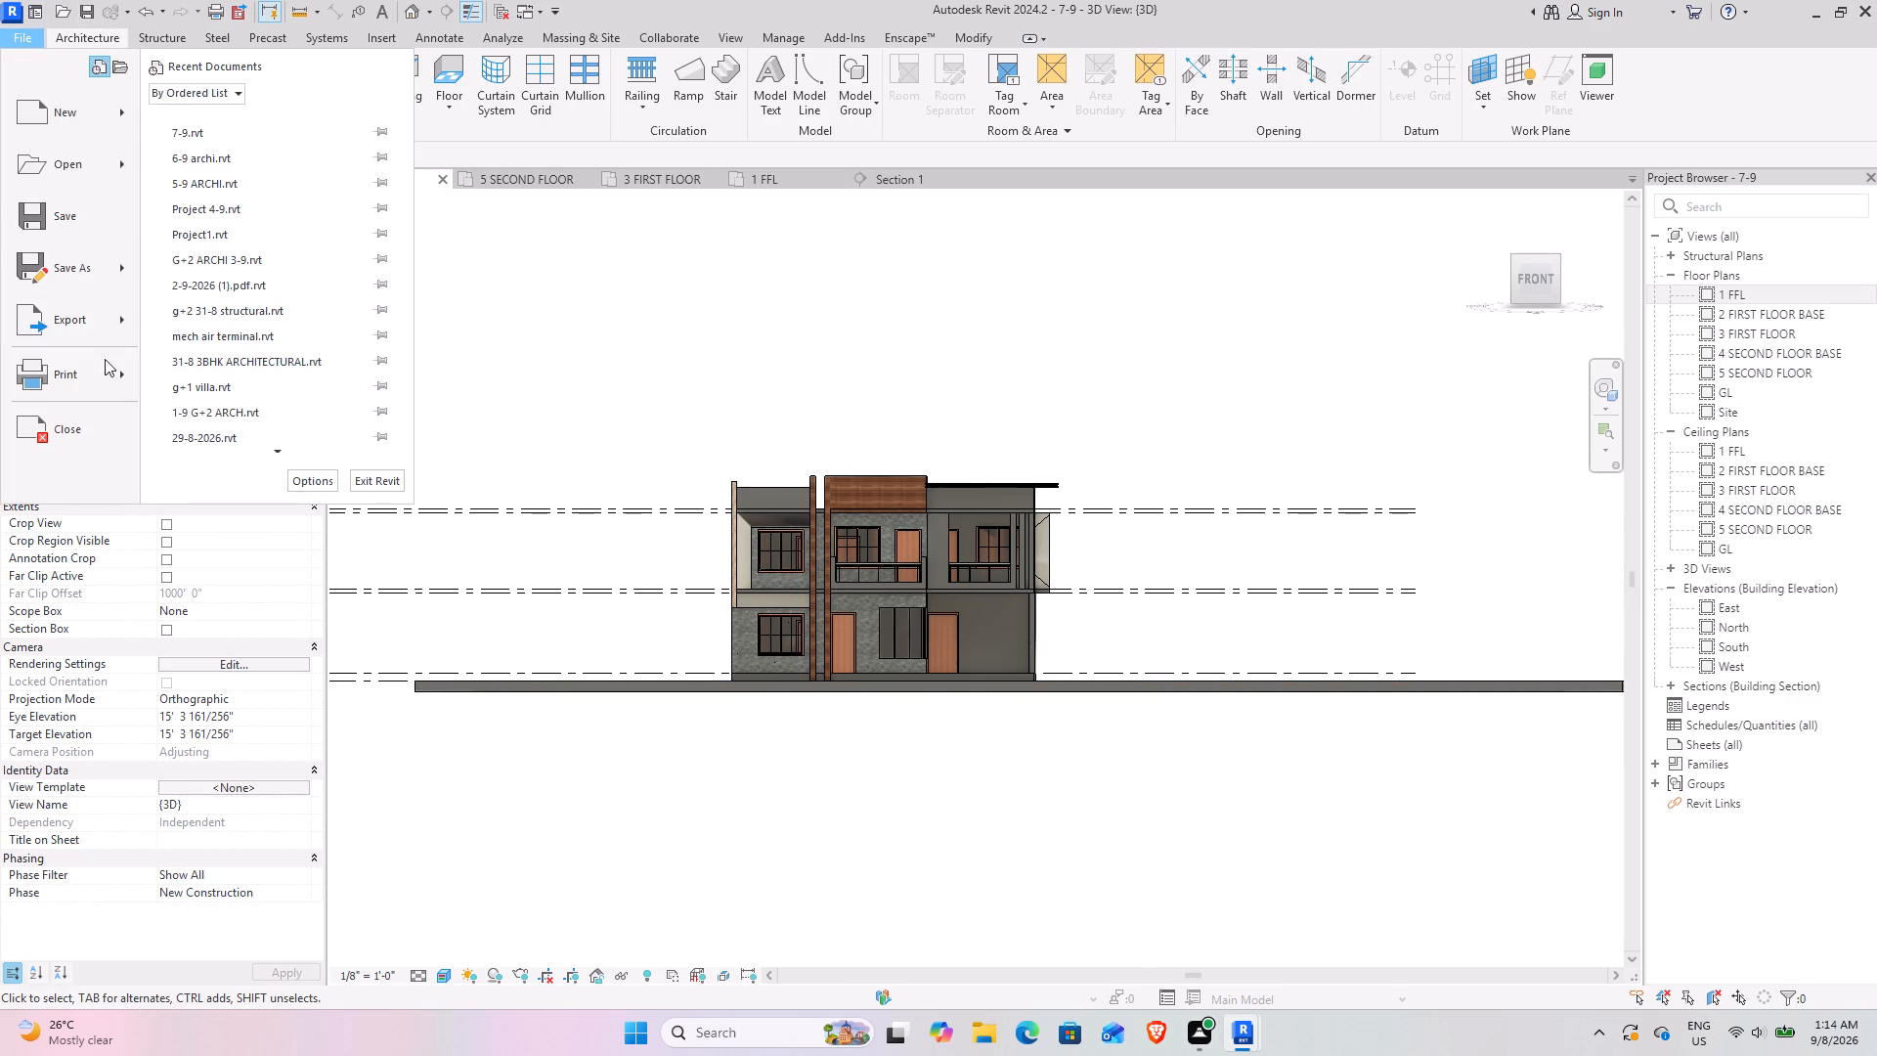
left_click(94, 313)
left_click(247, 179)
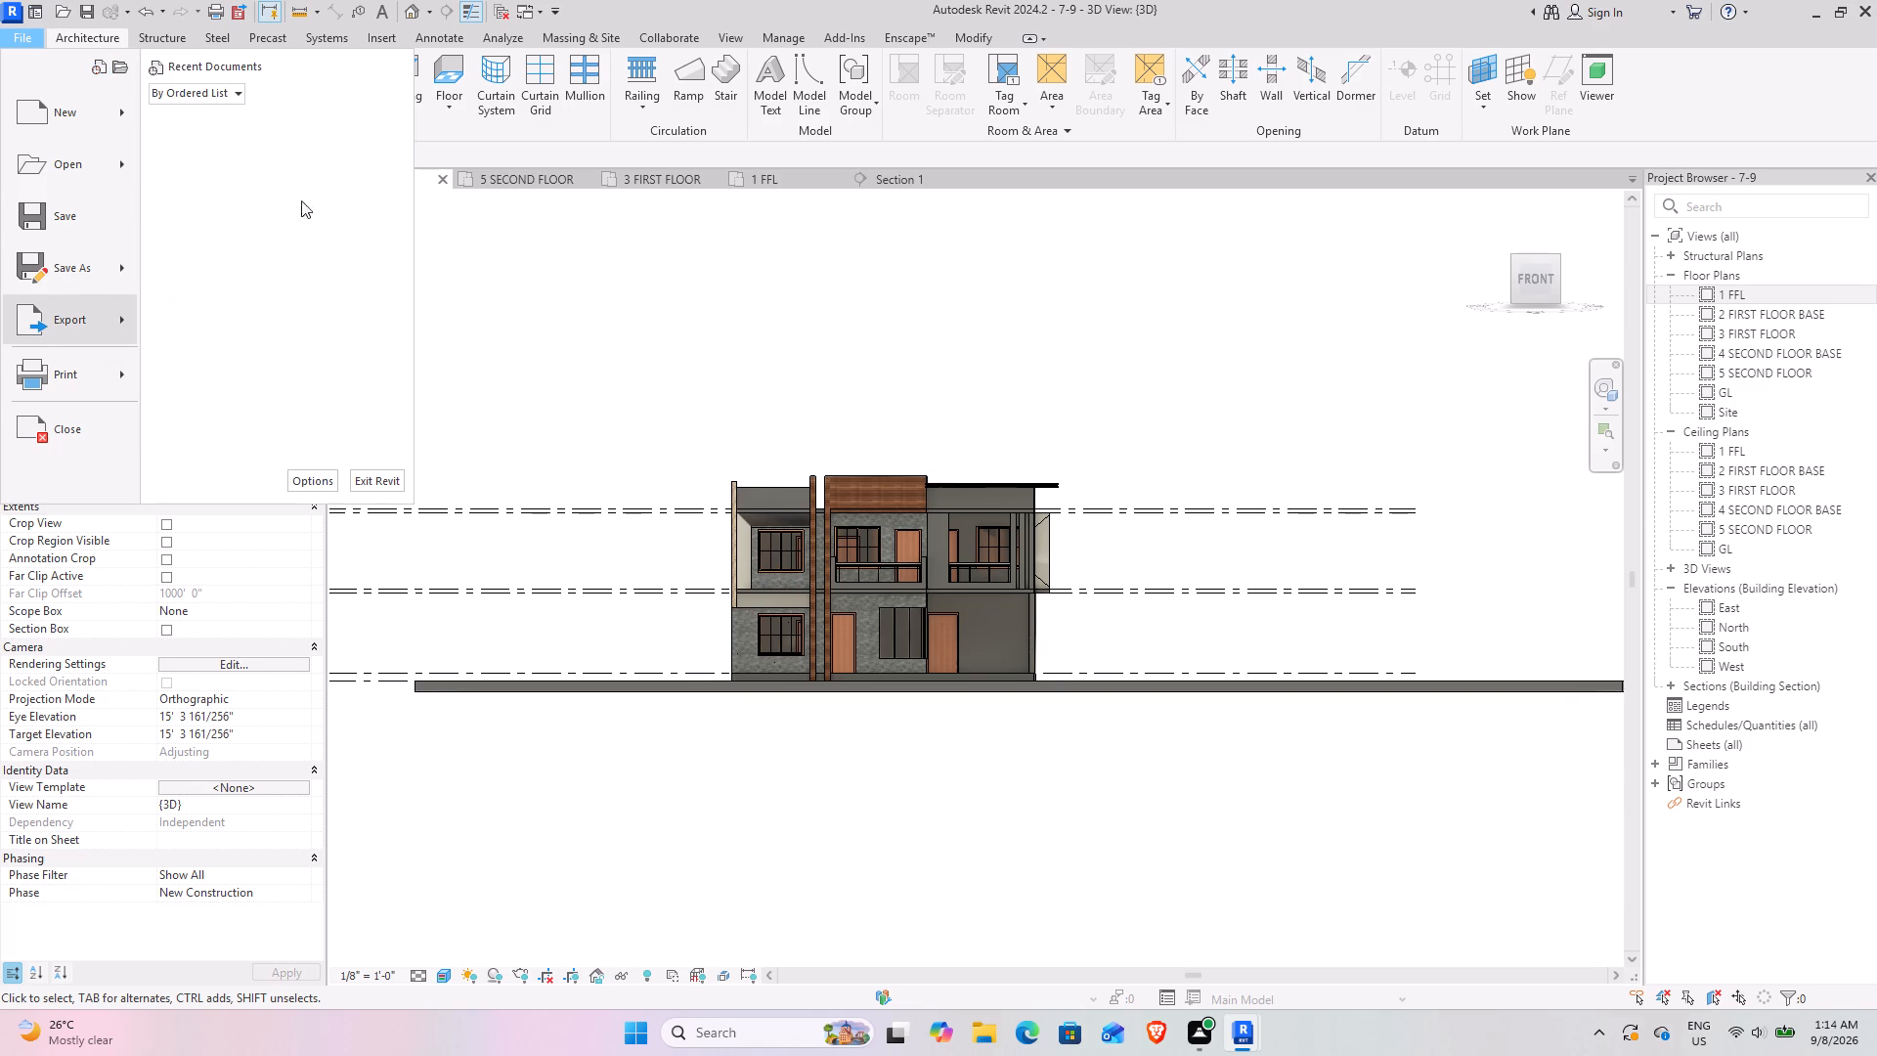
left_click(896, 371)
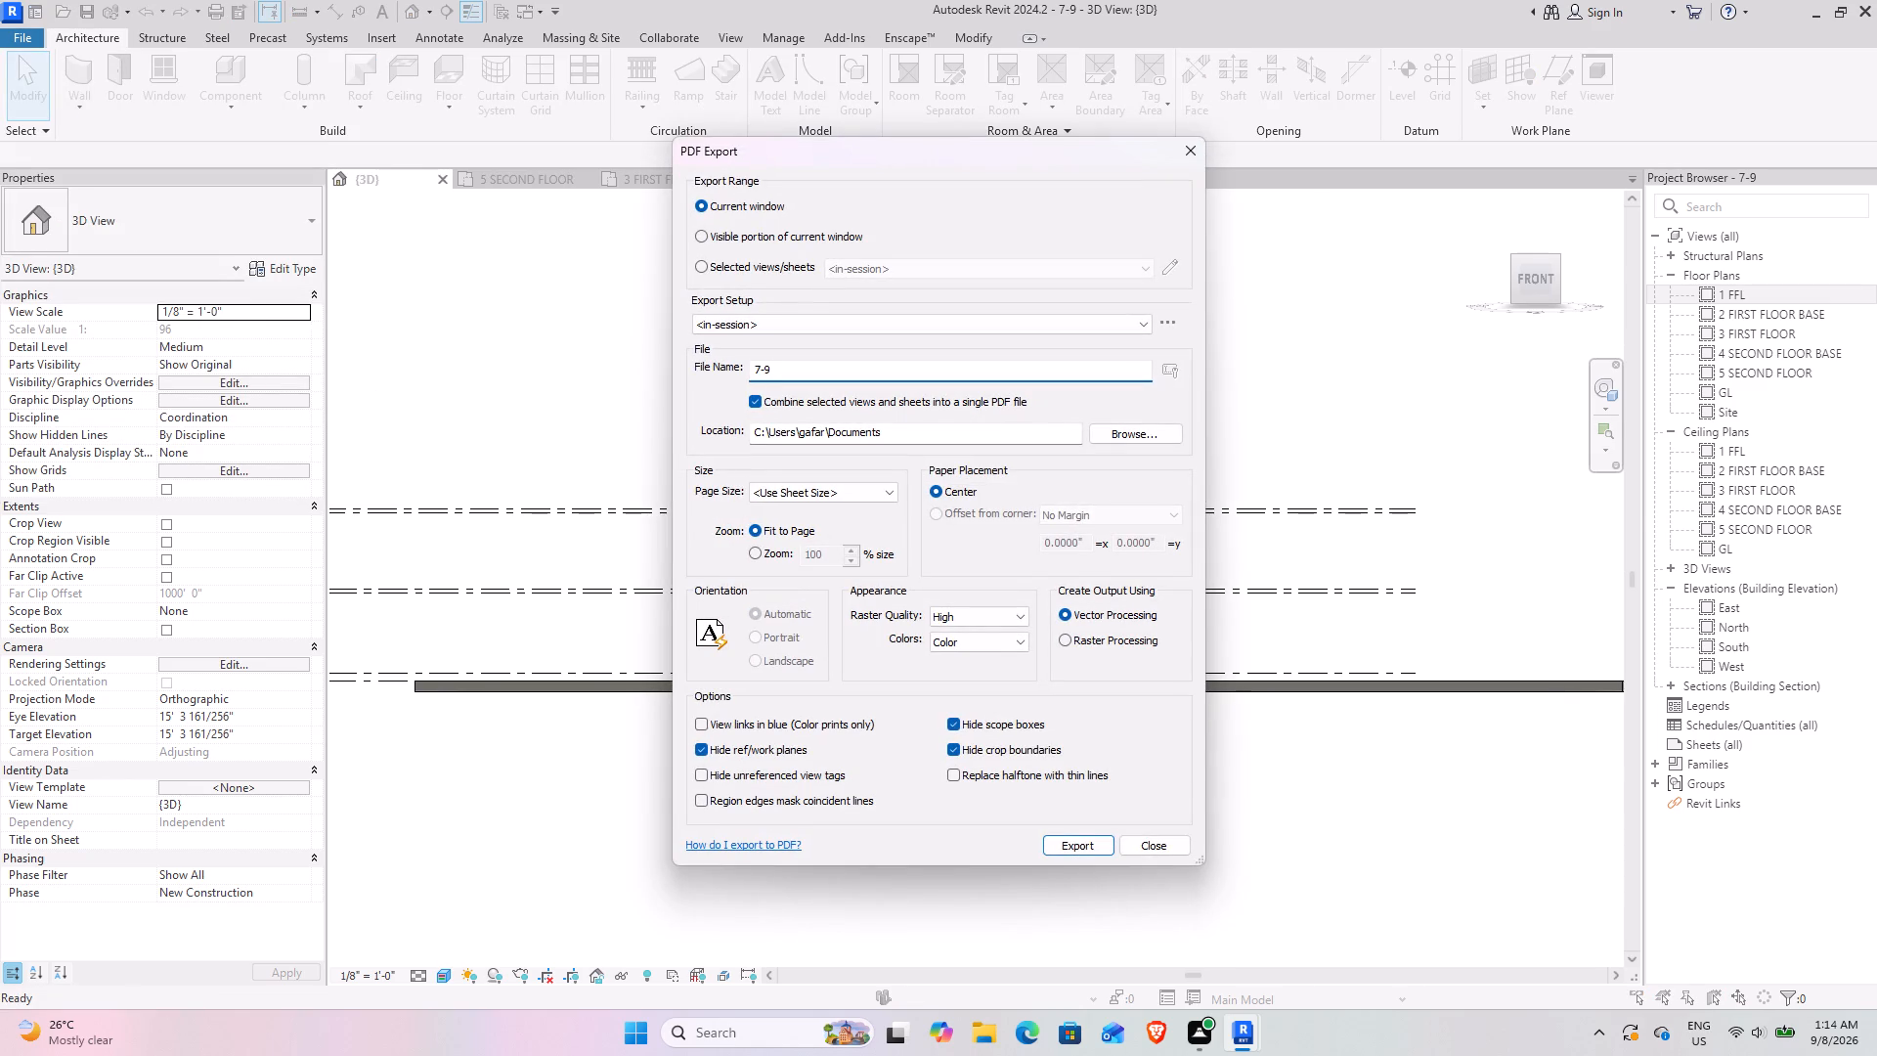
key("space")
type("archi")
key("space")
type("26")
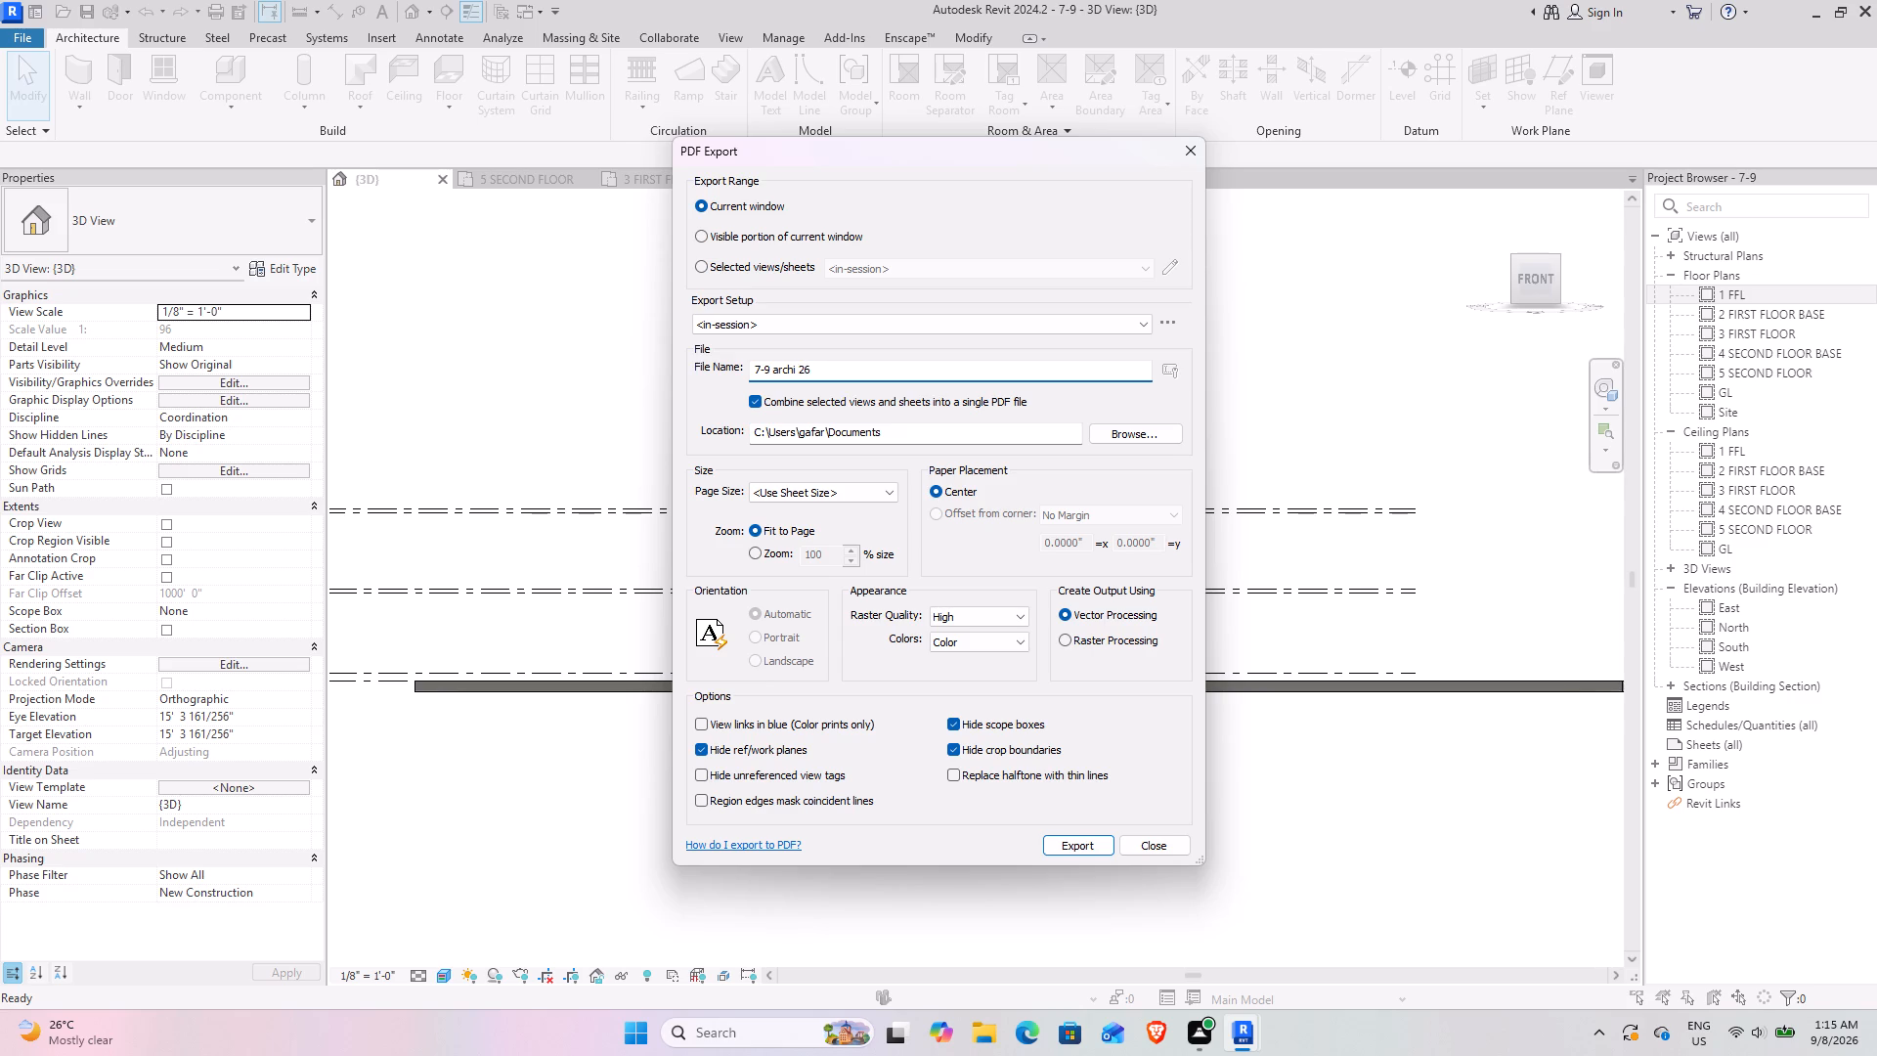
left_click(1069, 852)
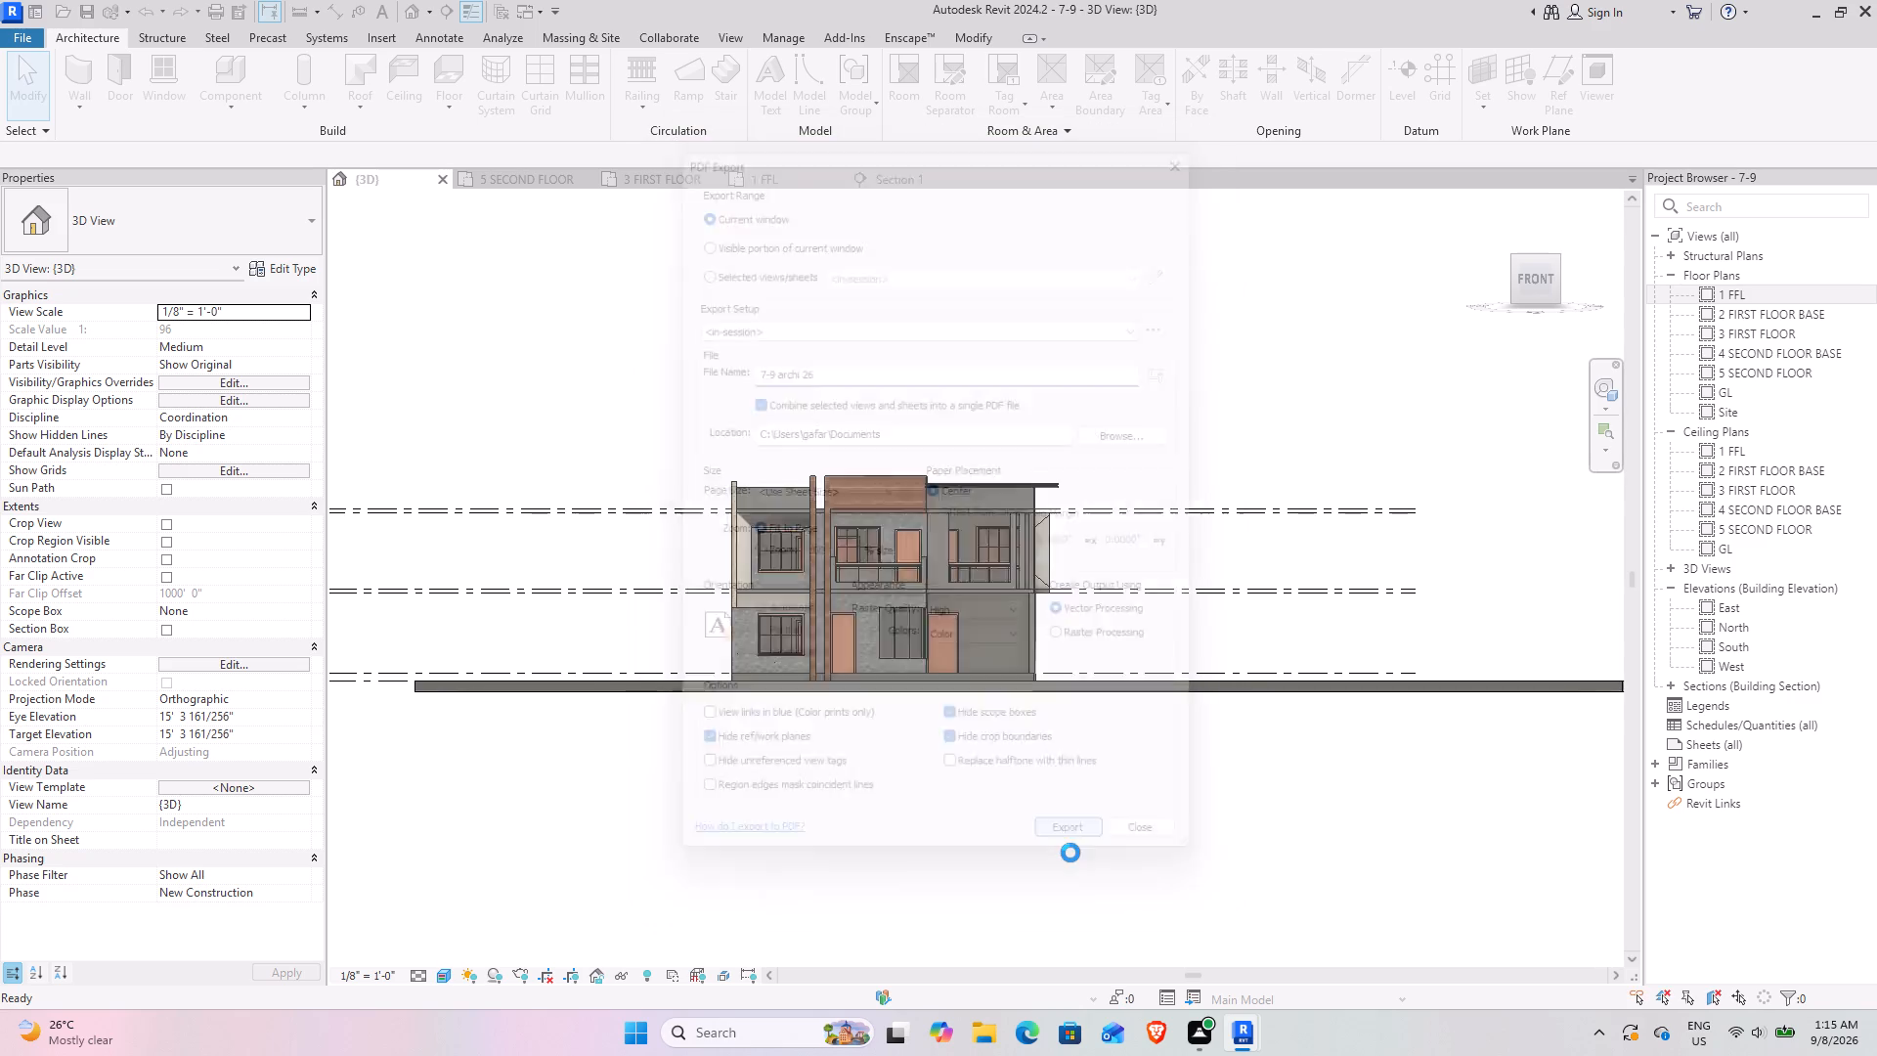